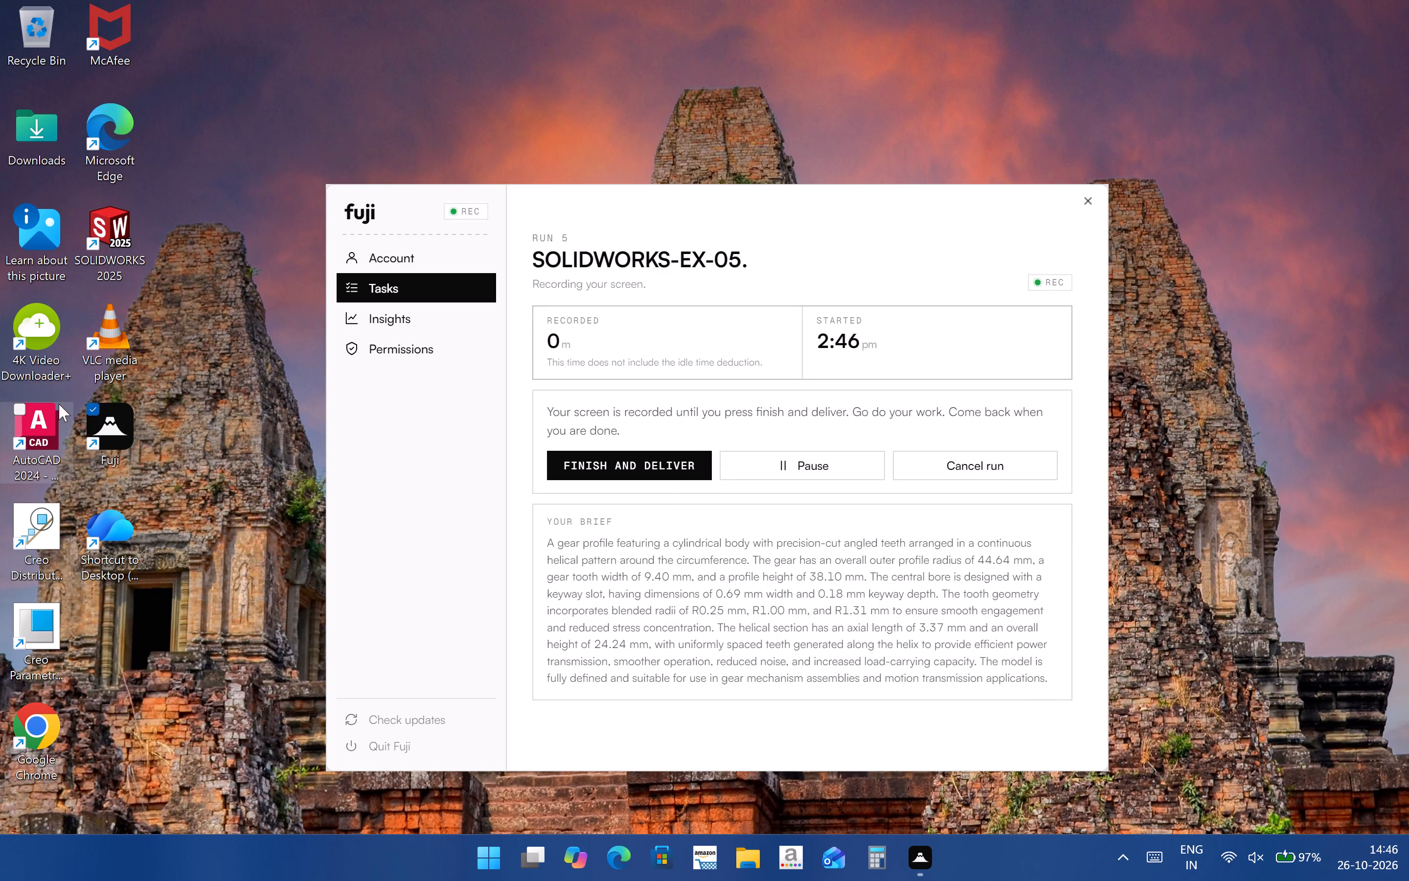
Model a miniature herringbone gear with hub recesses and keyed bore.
Launch SOLIDWORKS 2025 and create a new part document.
double_click(124, 251)
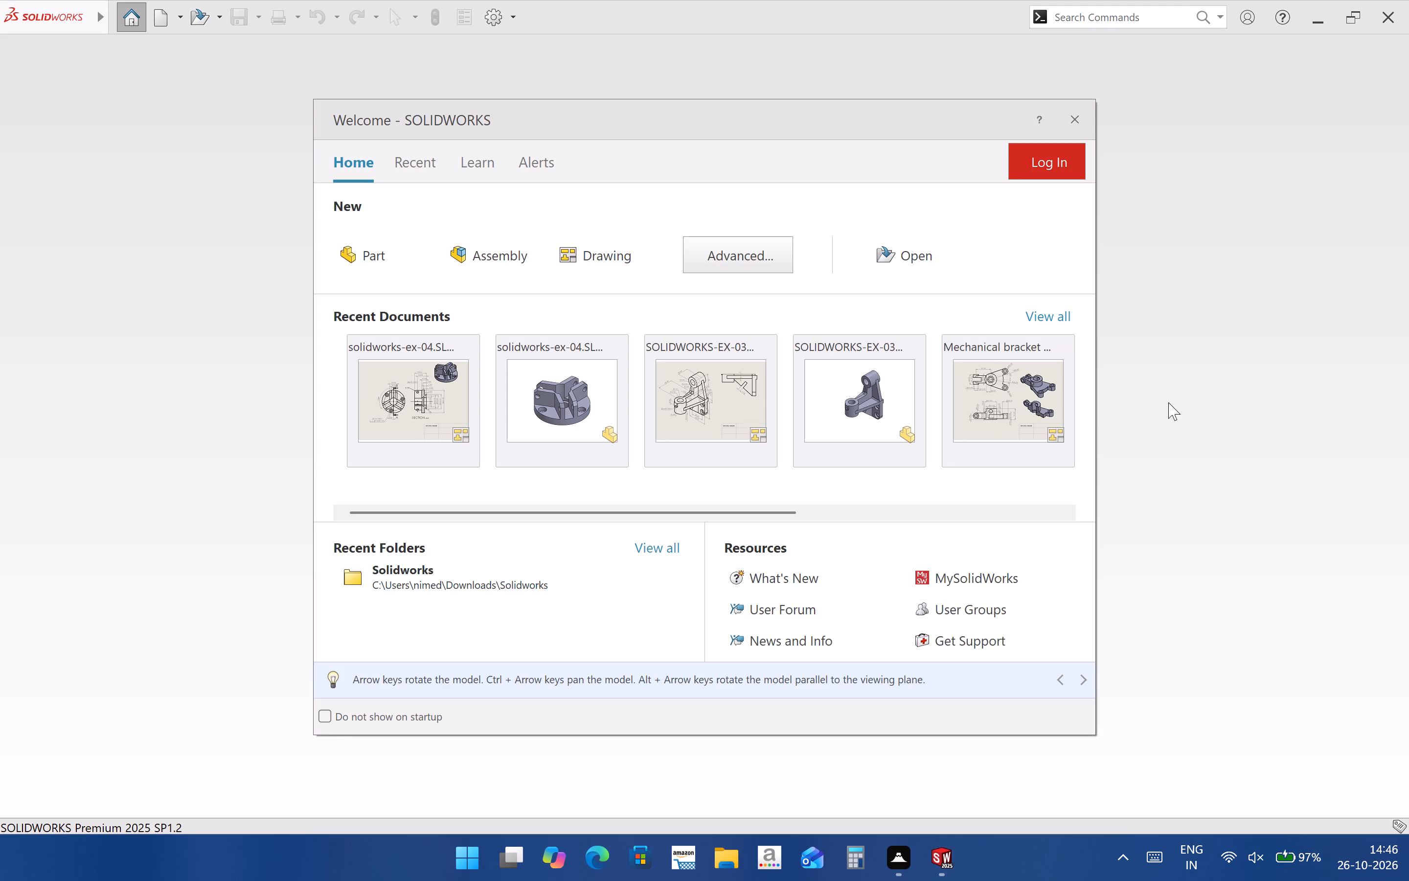
click(378, 264)
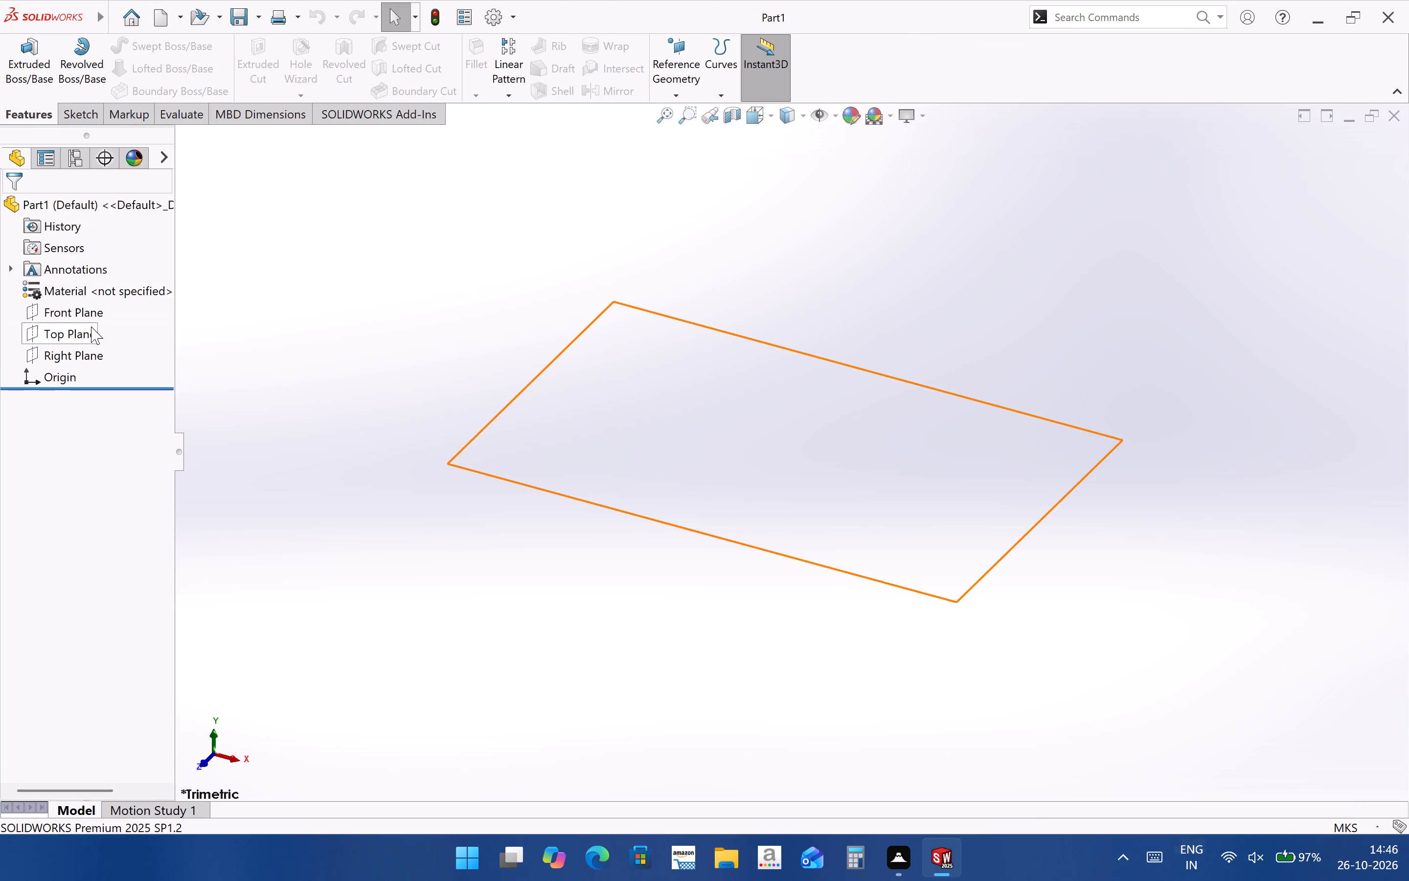
Set the part's unit system to MMGS (millimeter, gram, second).
click(91, 309)
click(1210, 344)
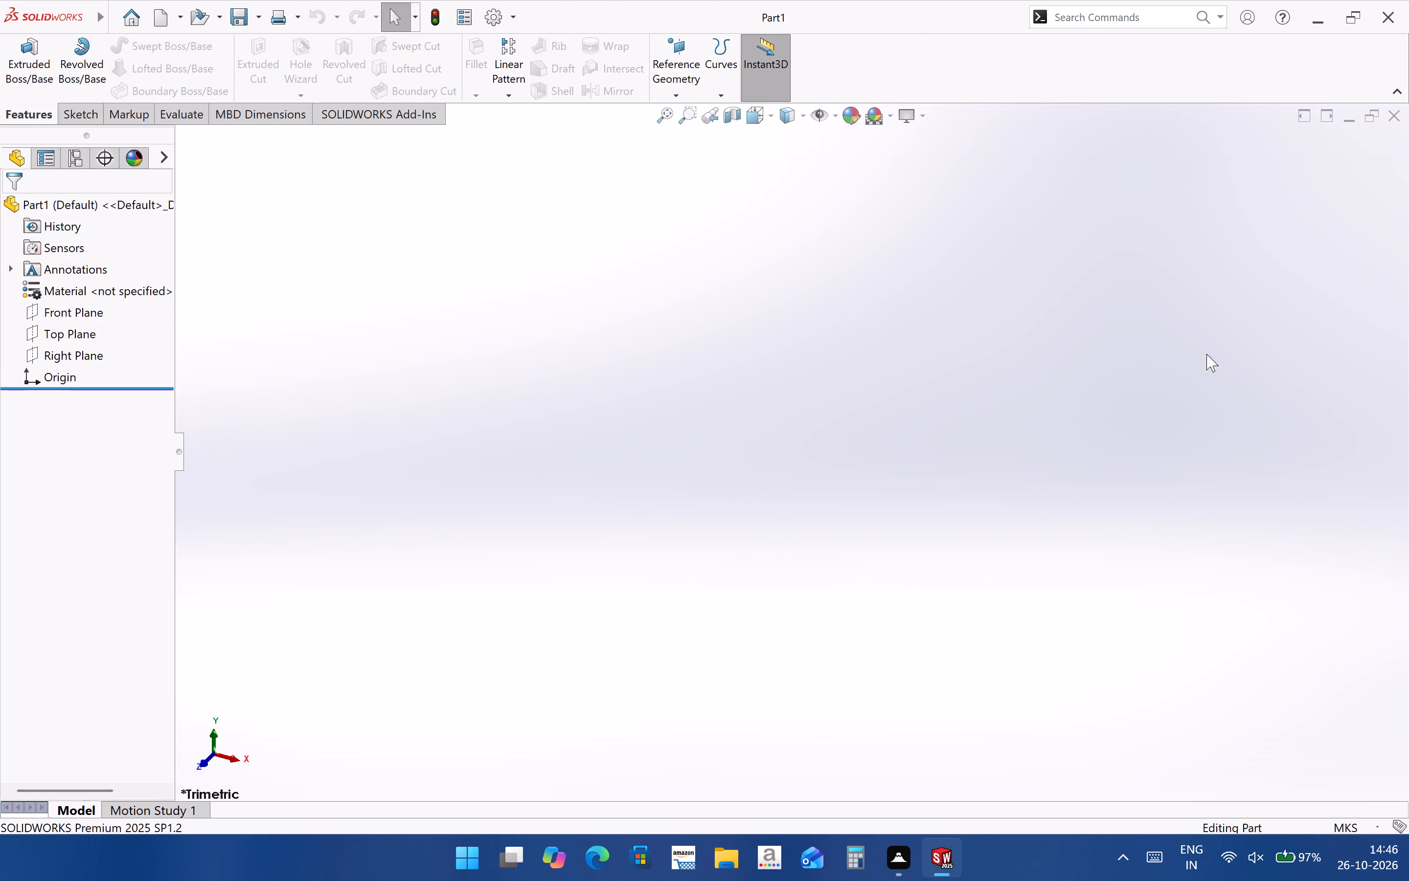
drag(1321, 815, 1333, 819)
click(1333, 819)
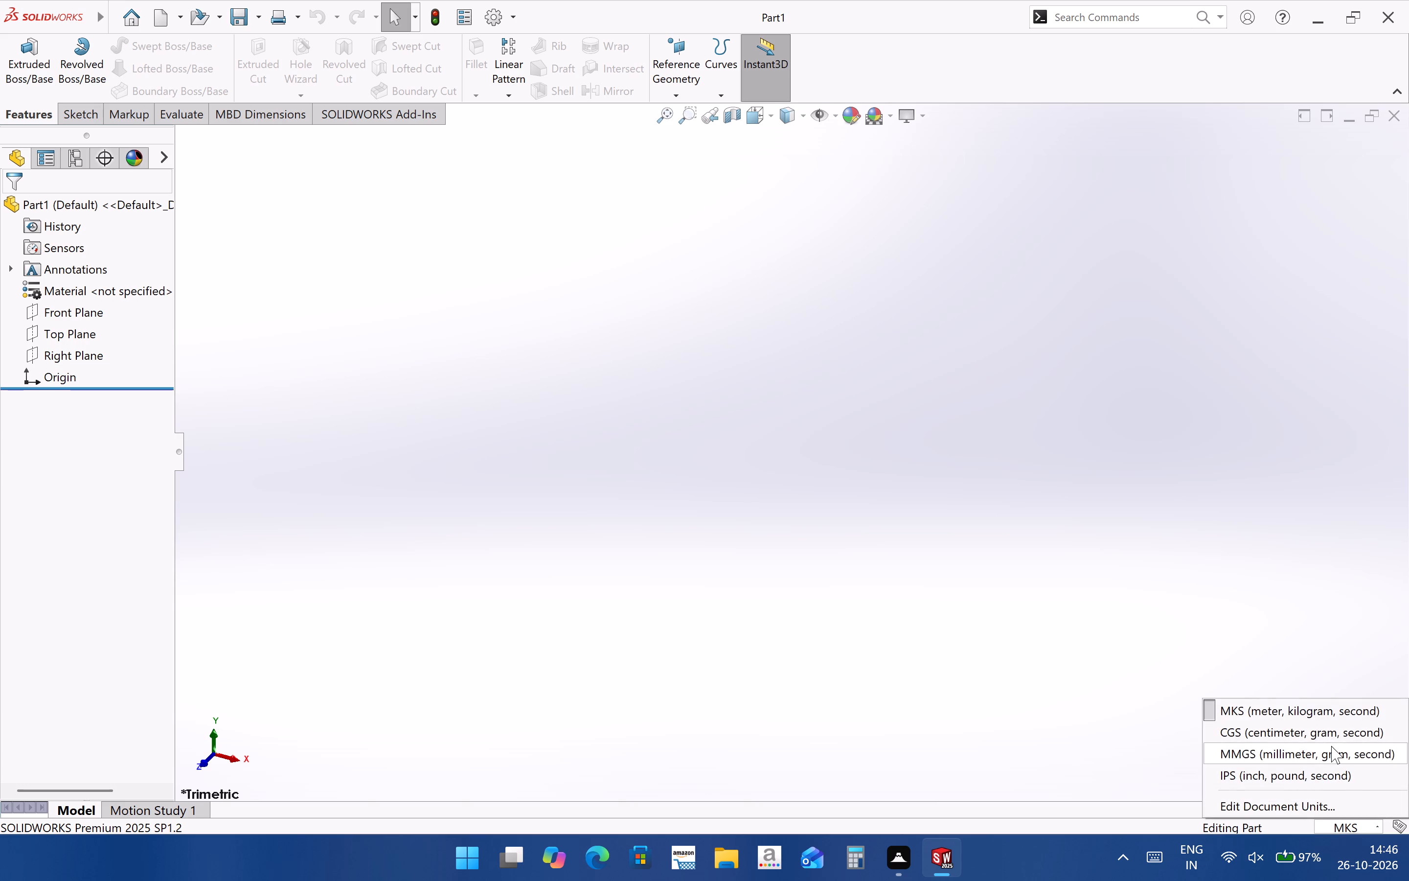
click(1331, 746)
Select the Front Plane and view it face-on as the plane to work on.
click(82, 303)
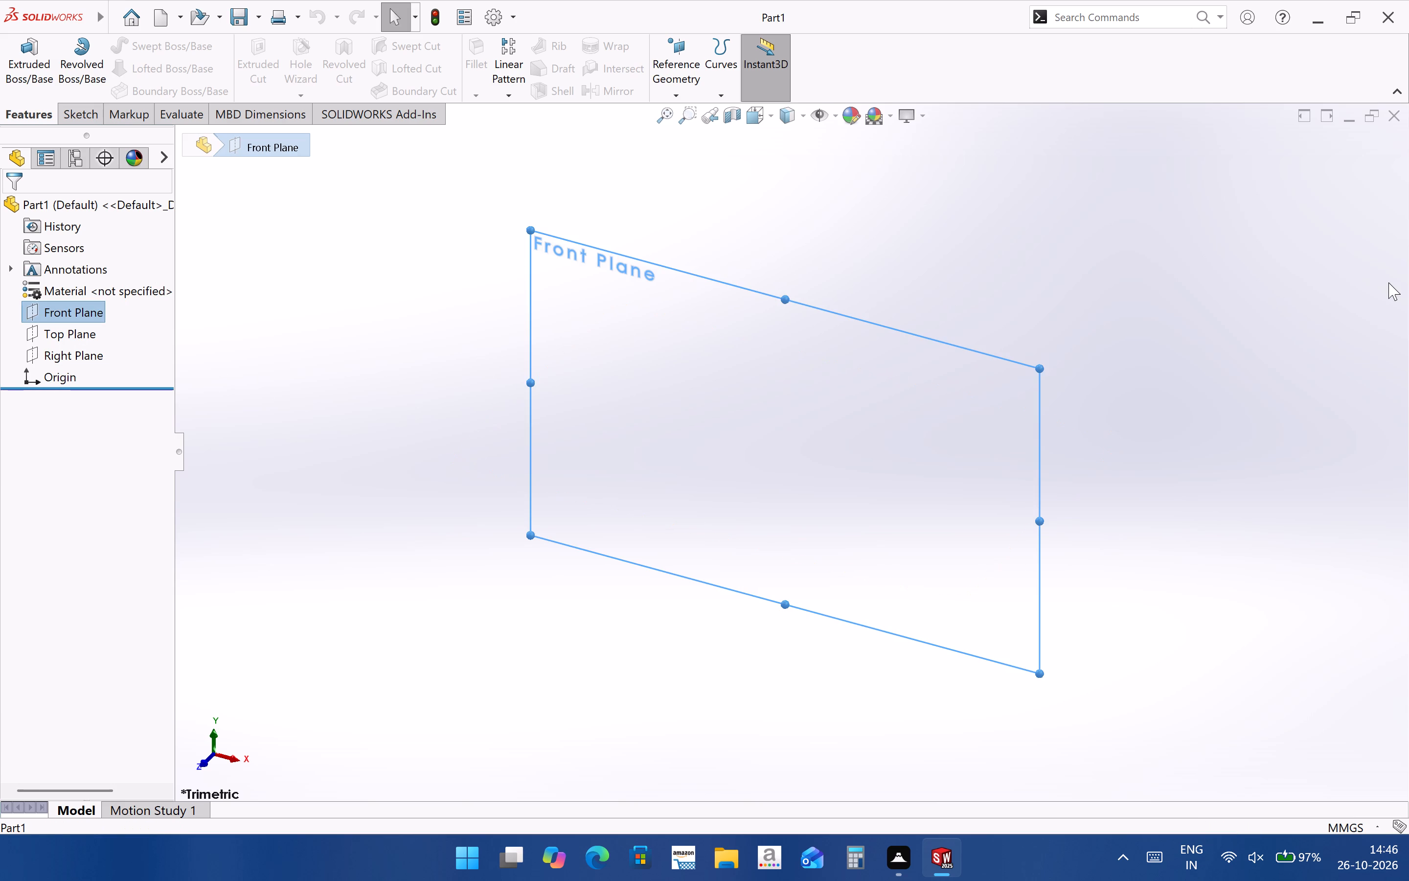
key(ctrl+8)
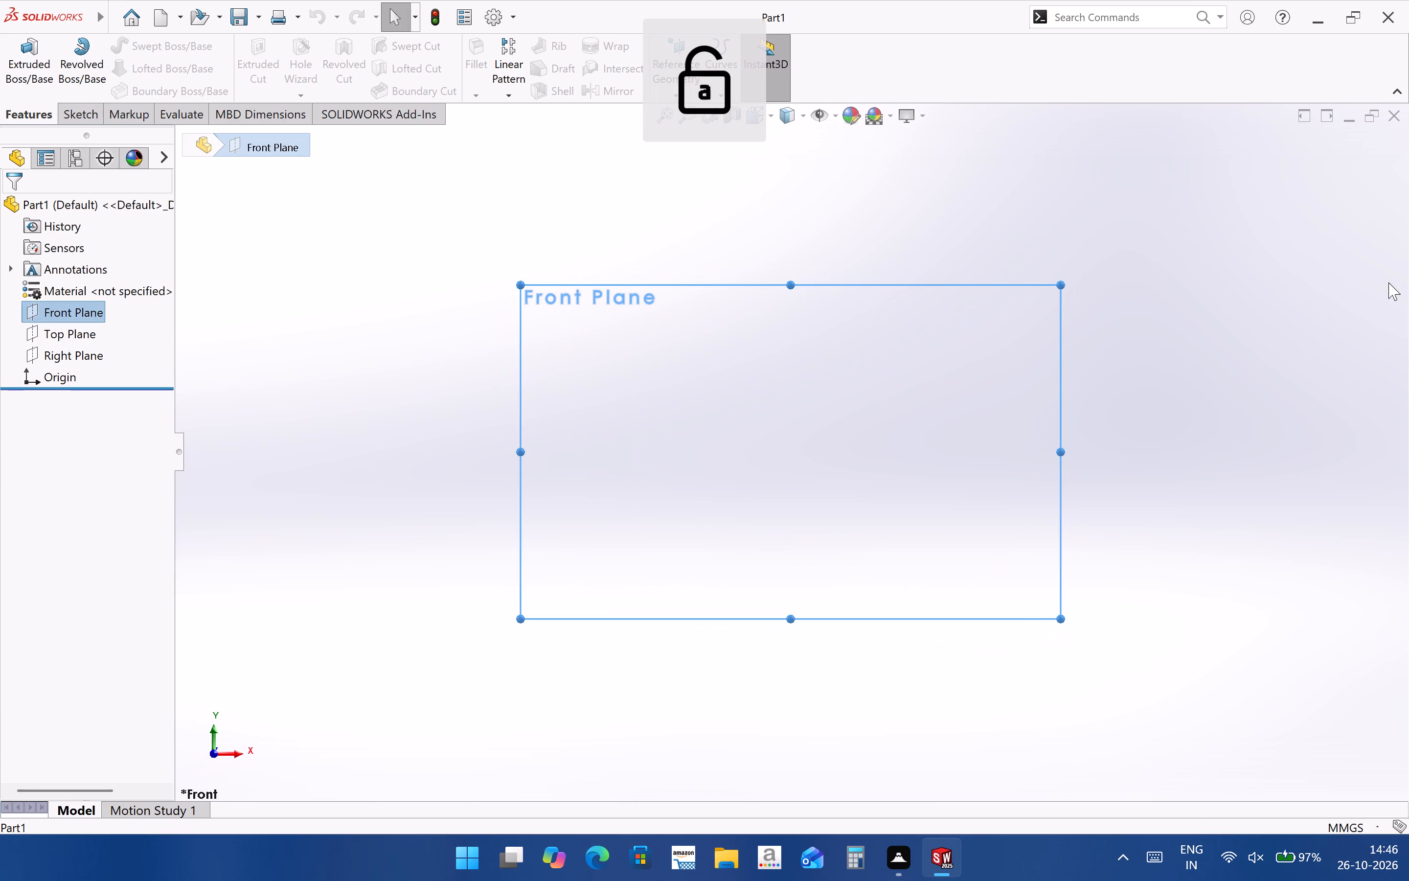
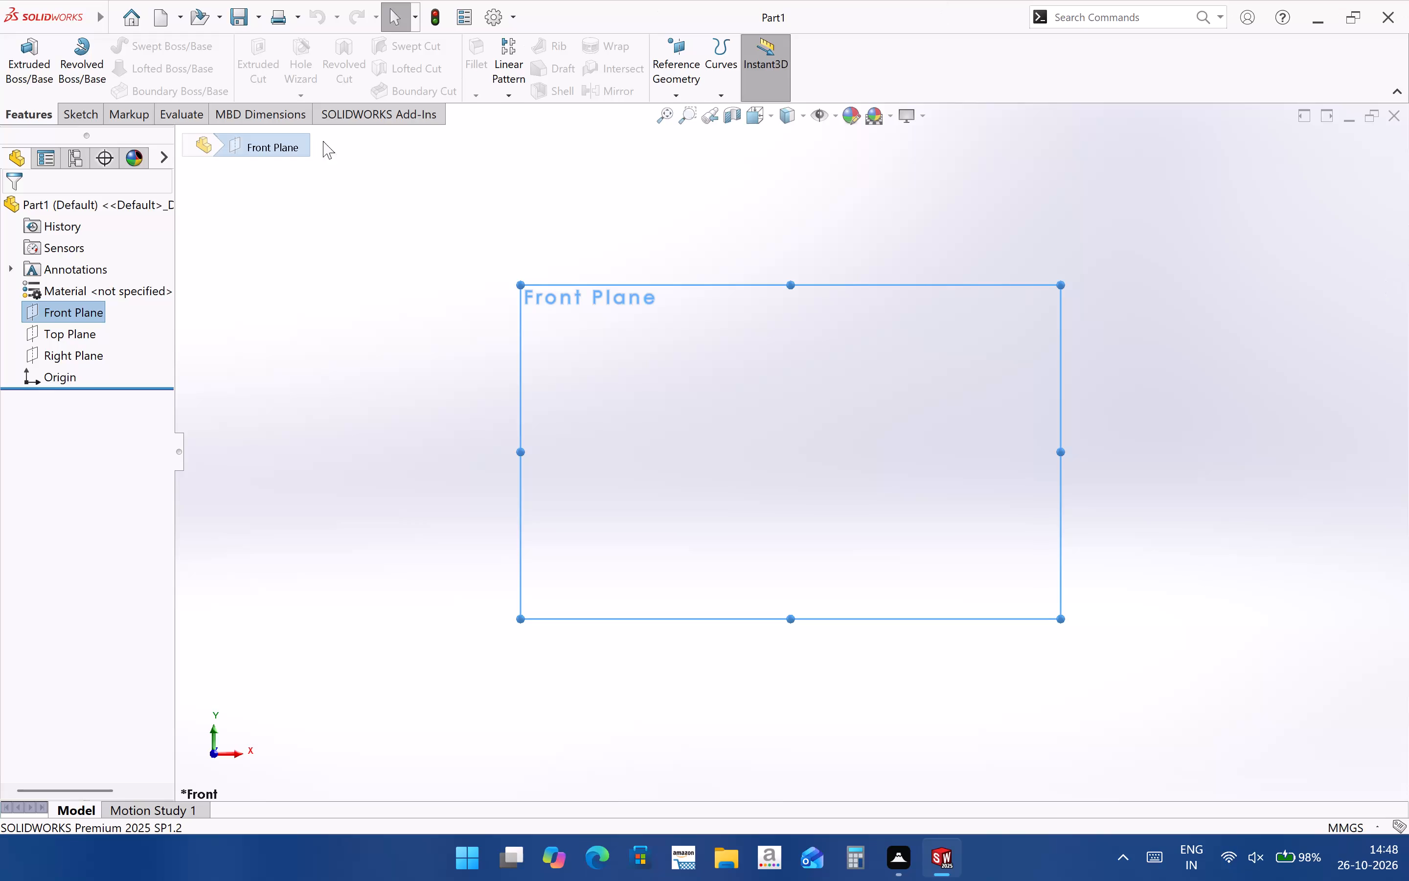
Start a new sketch on the Front Plane.
click(98, 311)
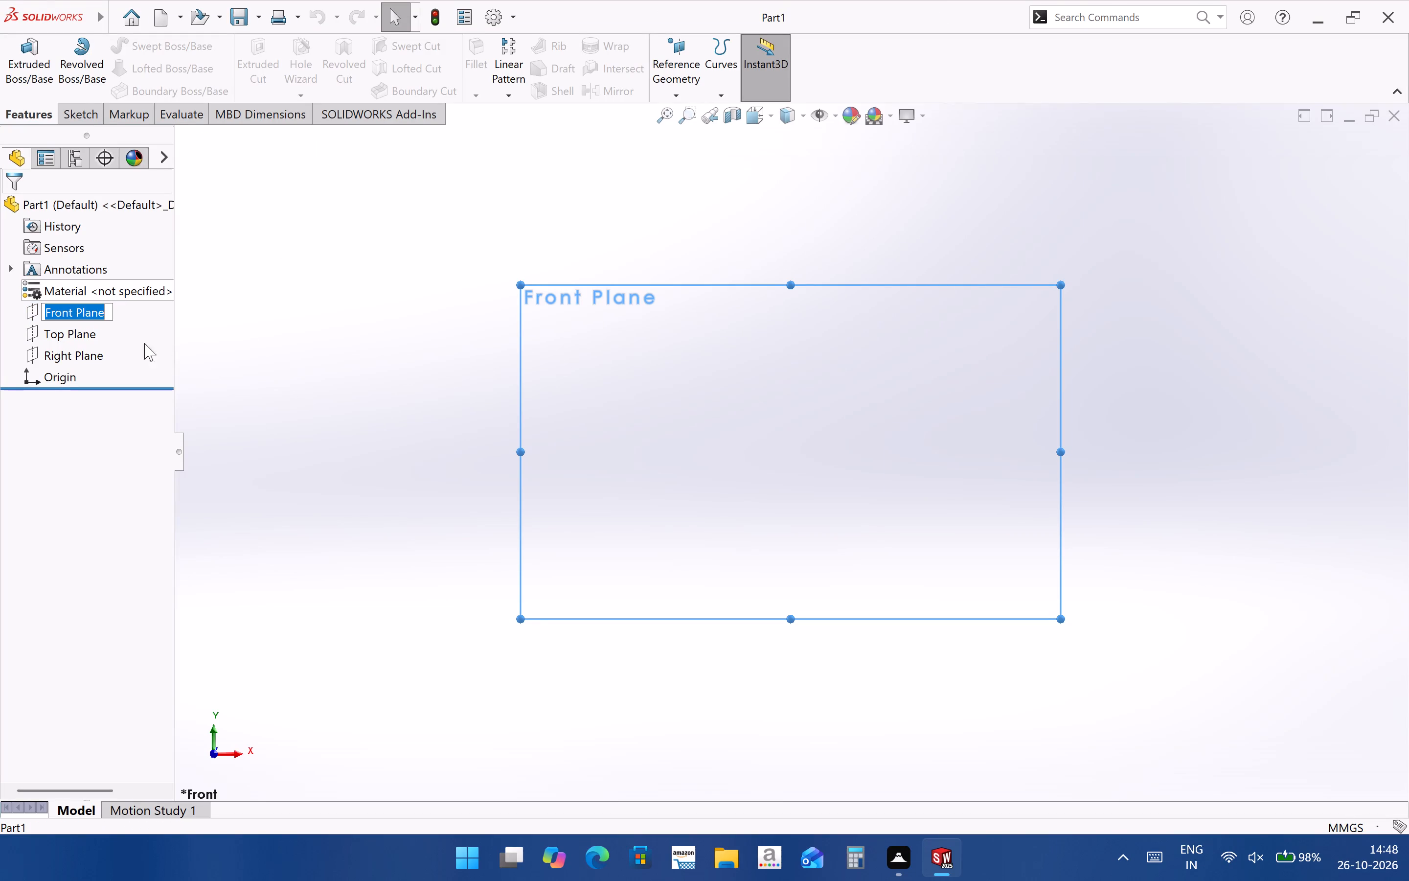
click(282, 371)
click(92, 310)
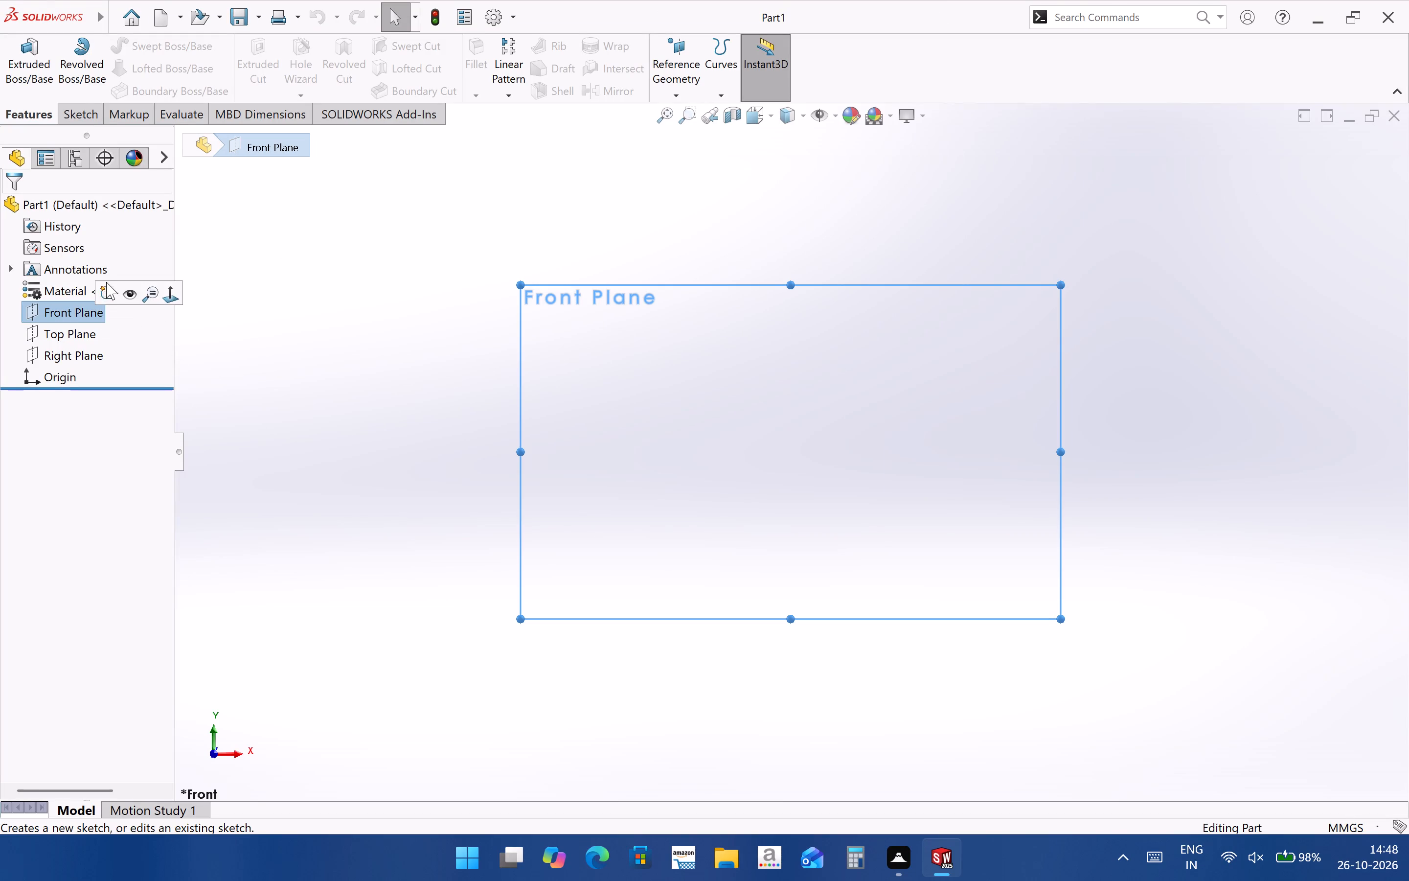
click(106, 282)
click(70, 309)
click(83, 290)
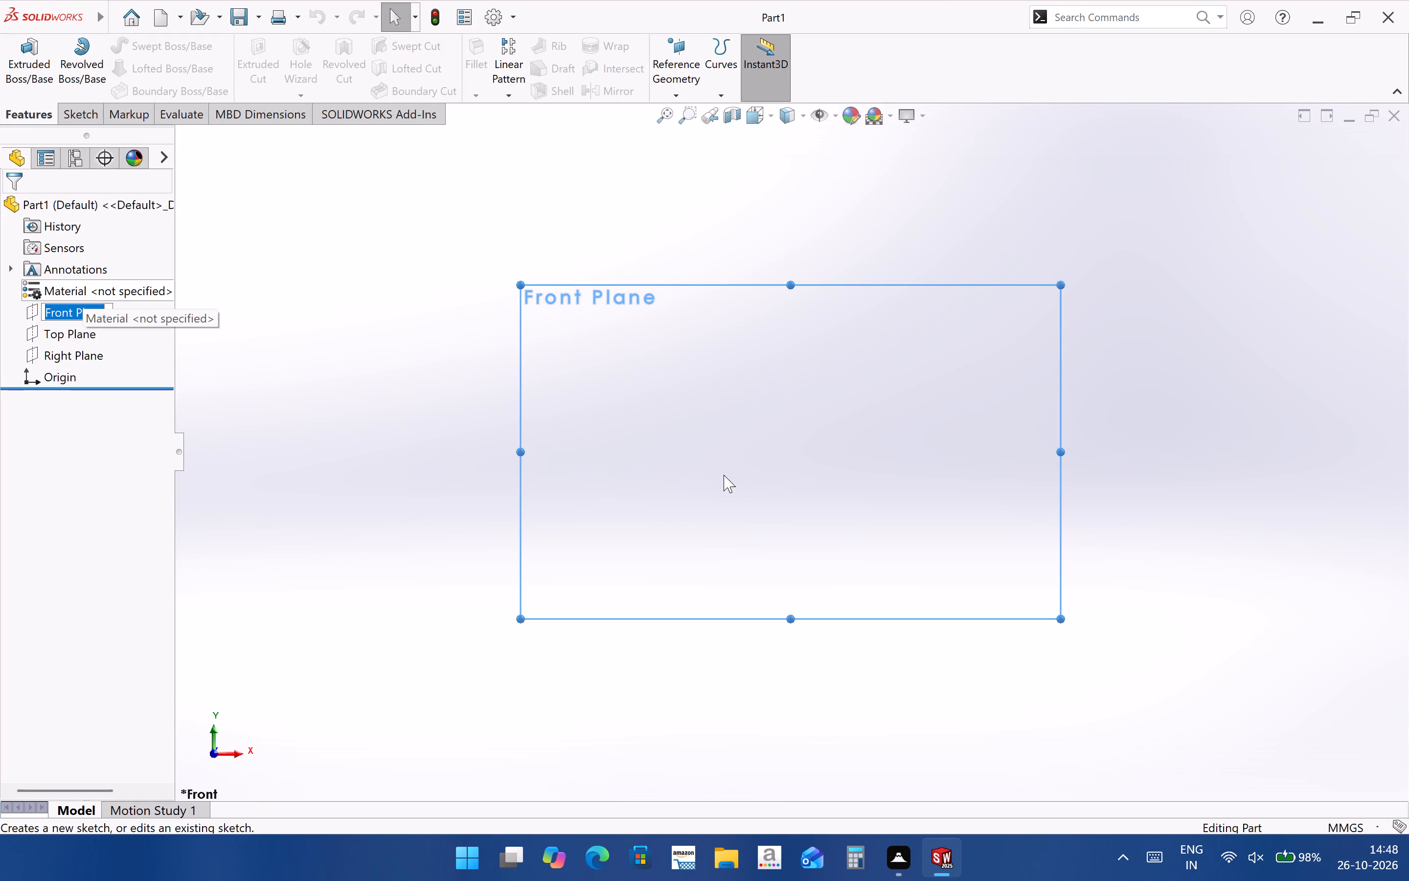
click(1082, 483)
click(89, 318)
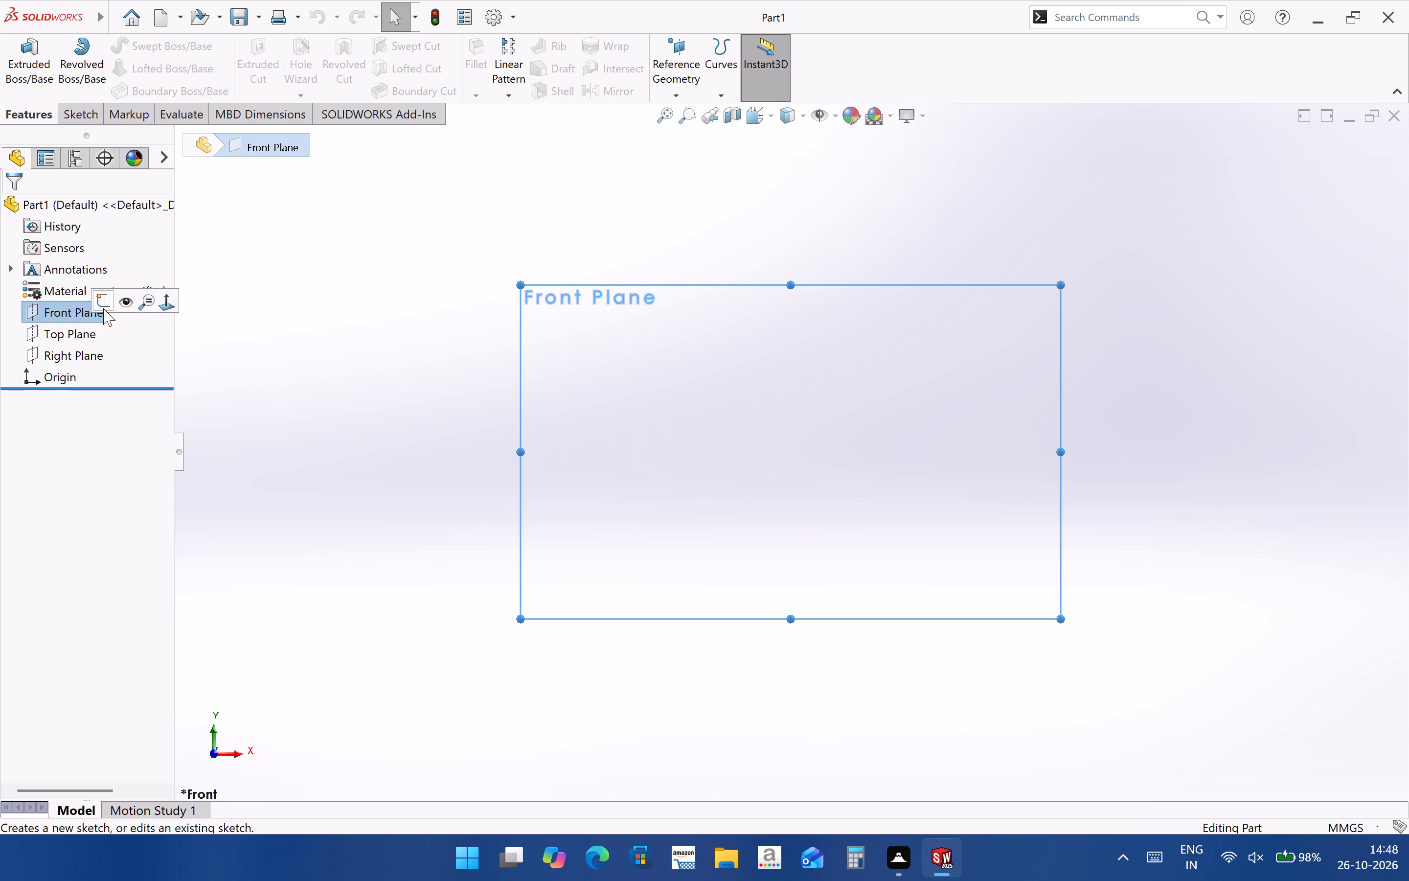
click(106, 302)
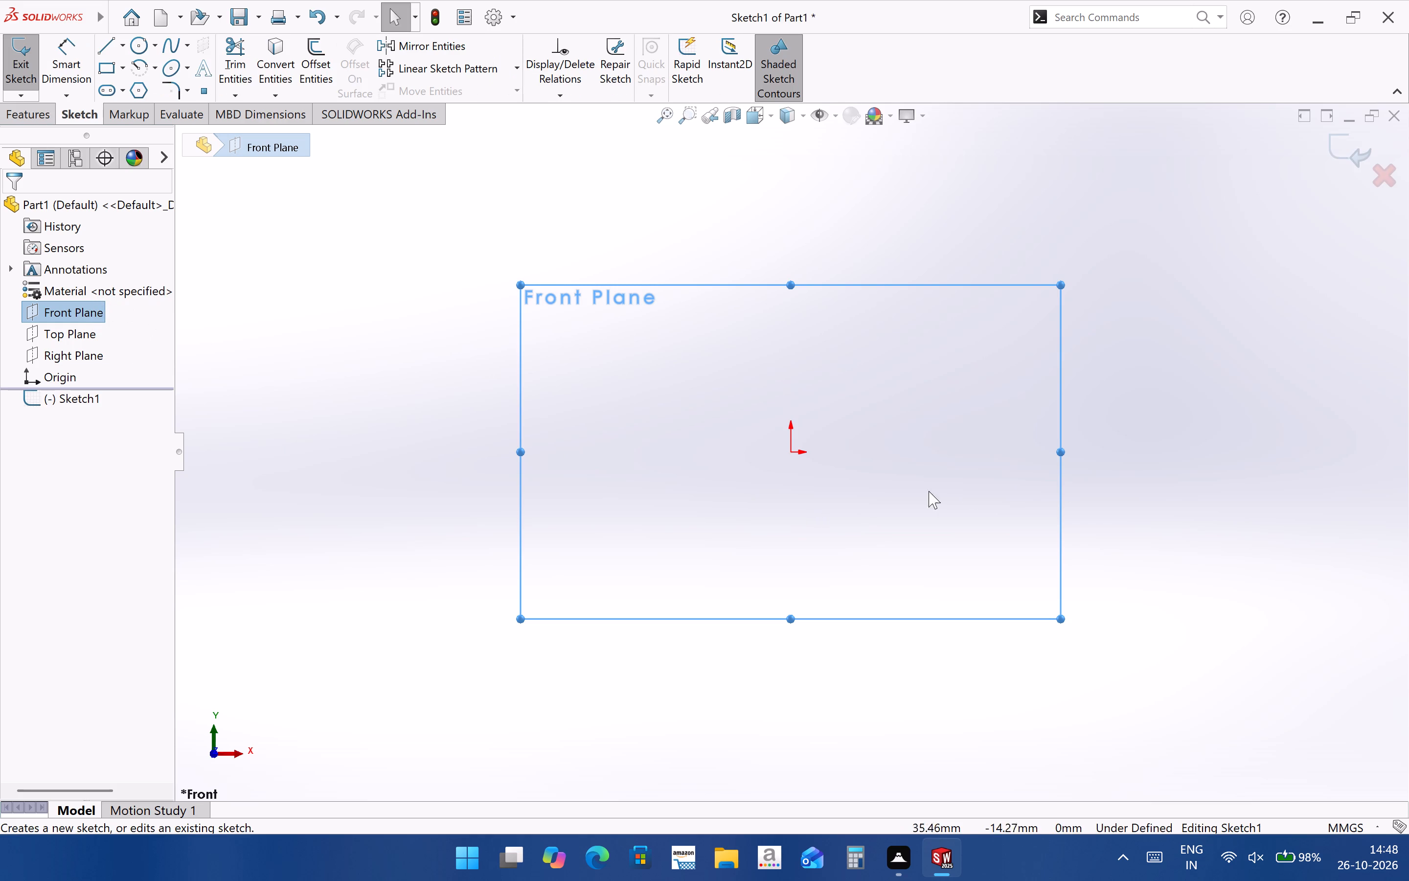
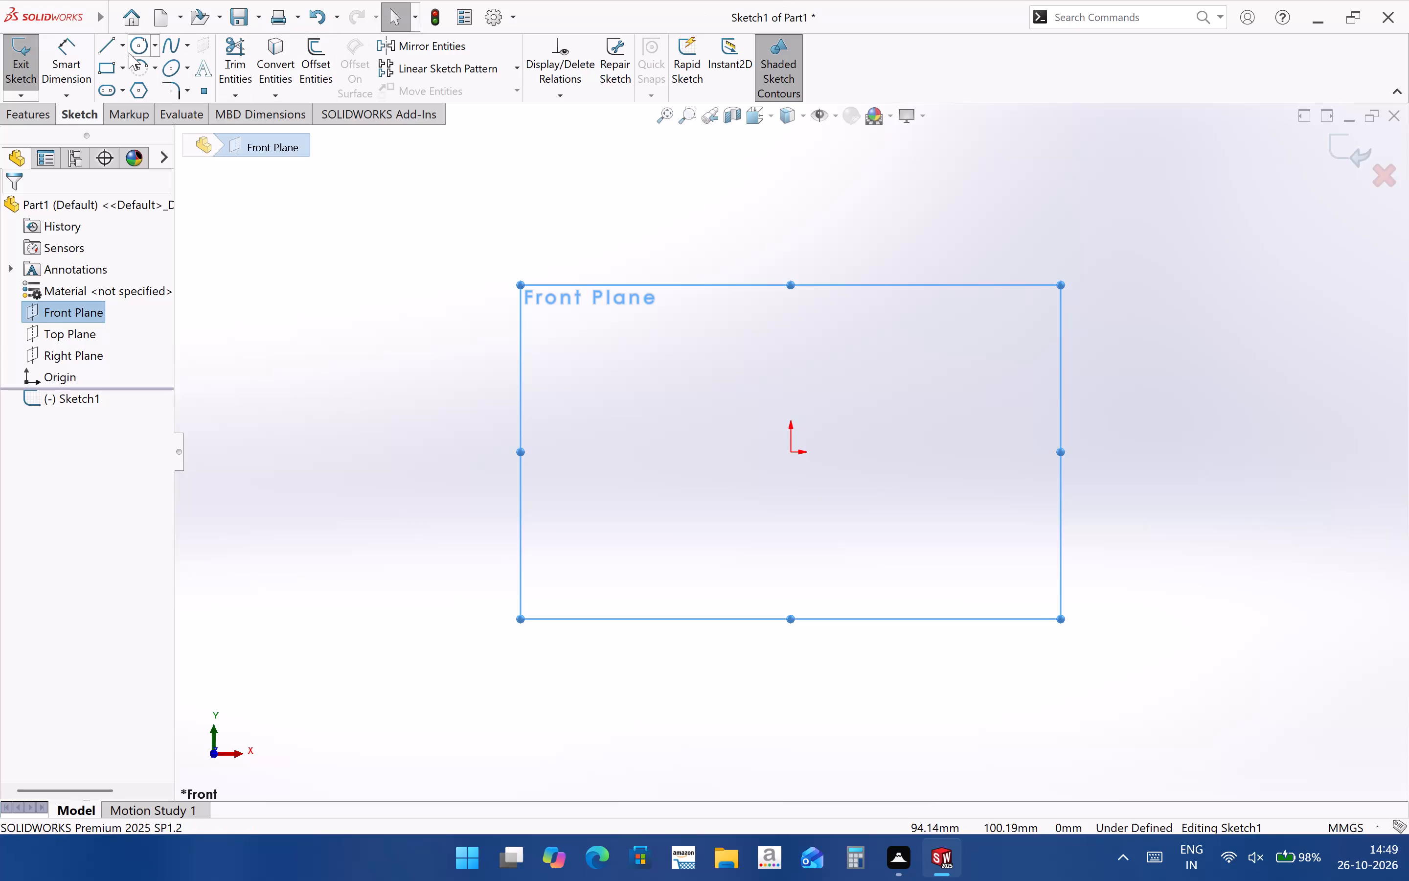
Sketch a circle centred on the origin and dimension its diameter to 1 mm.
click(128, 52)
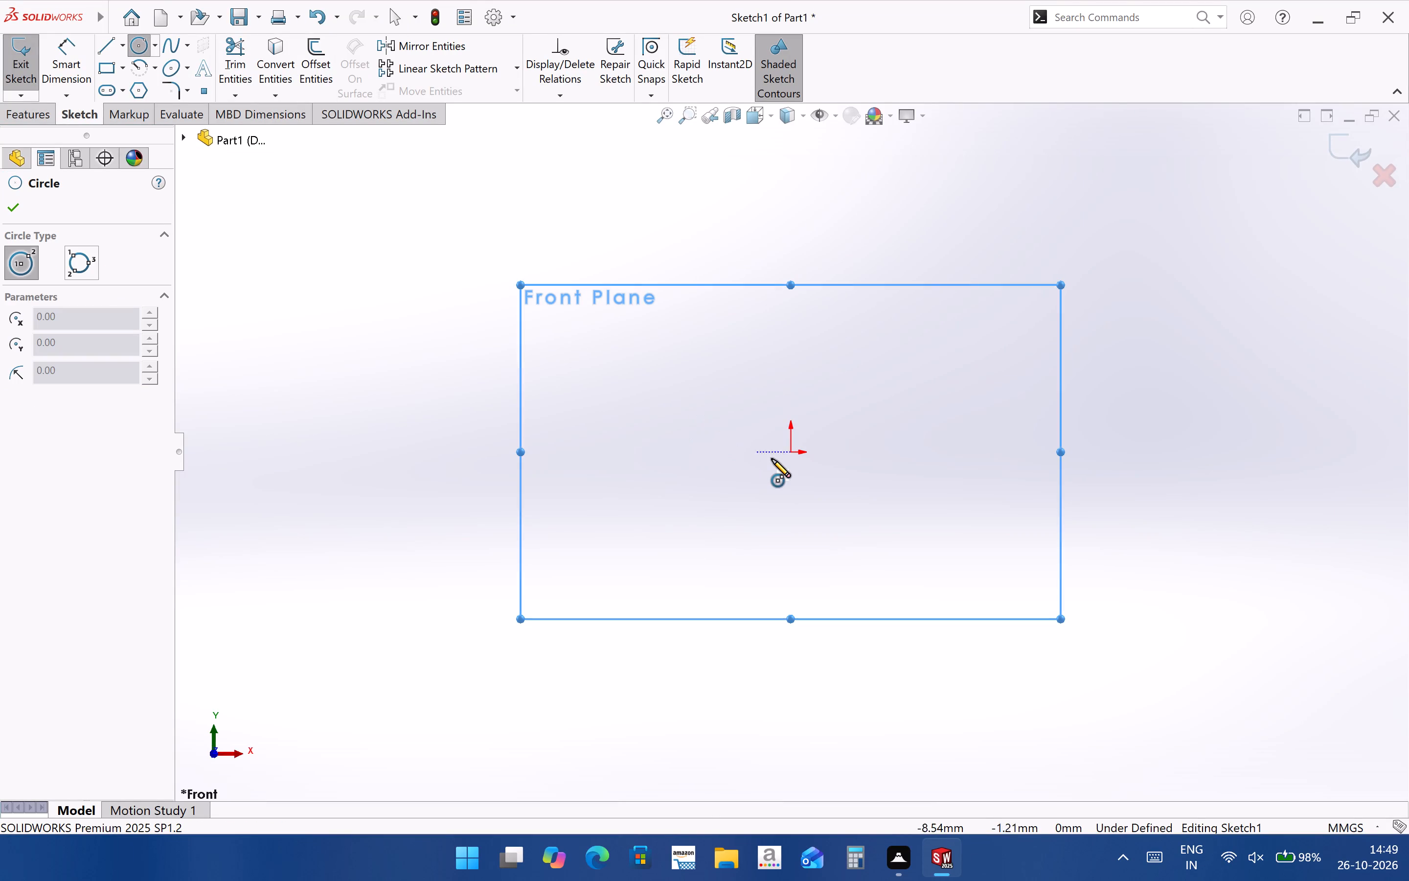
click(792, 455)
click(801, 394)
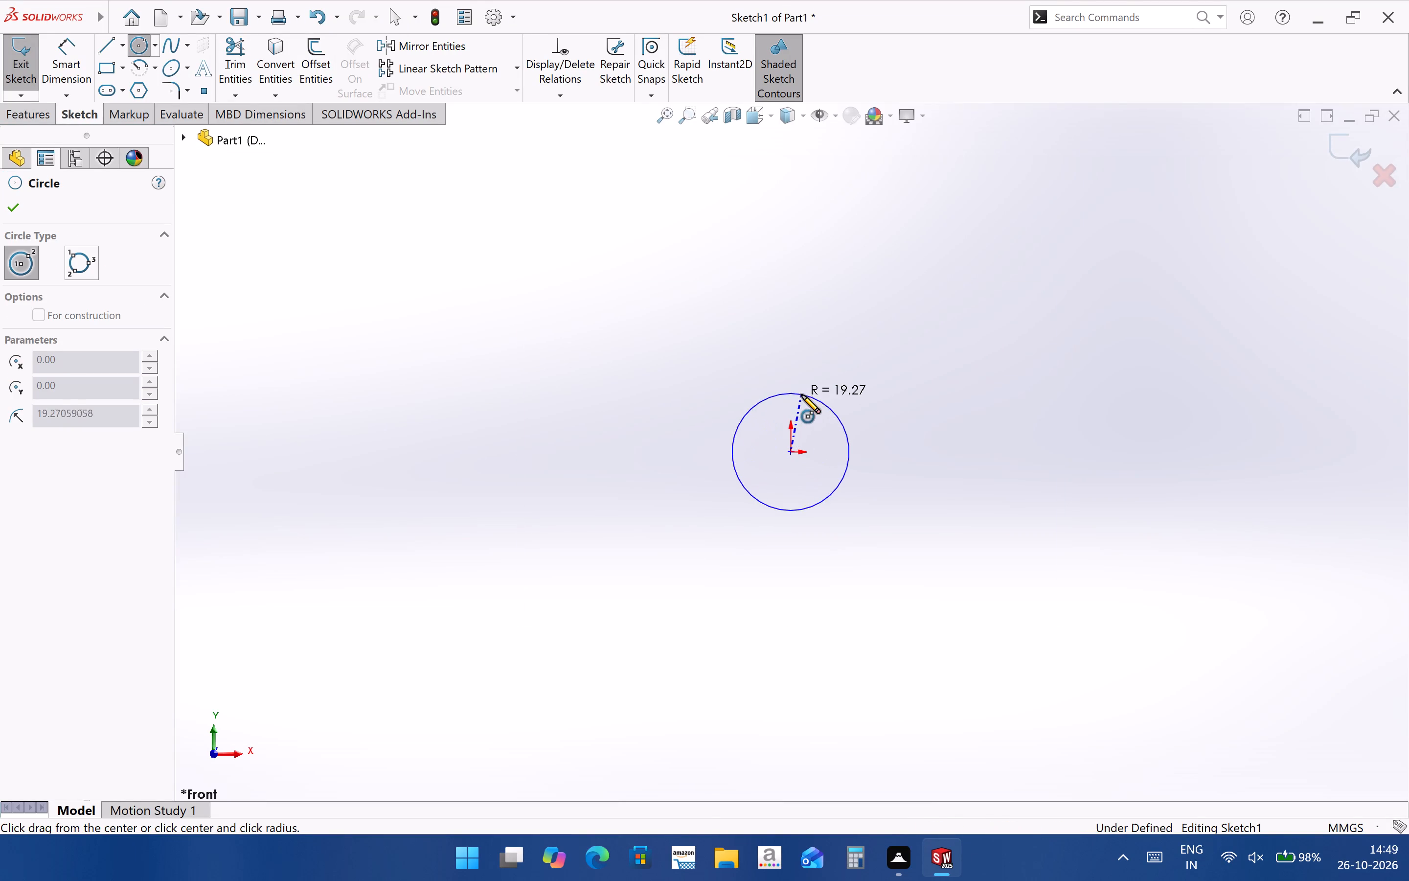
click(81, 62)
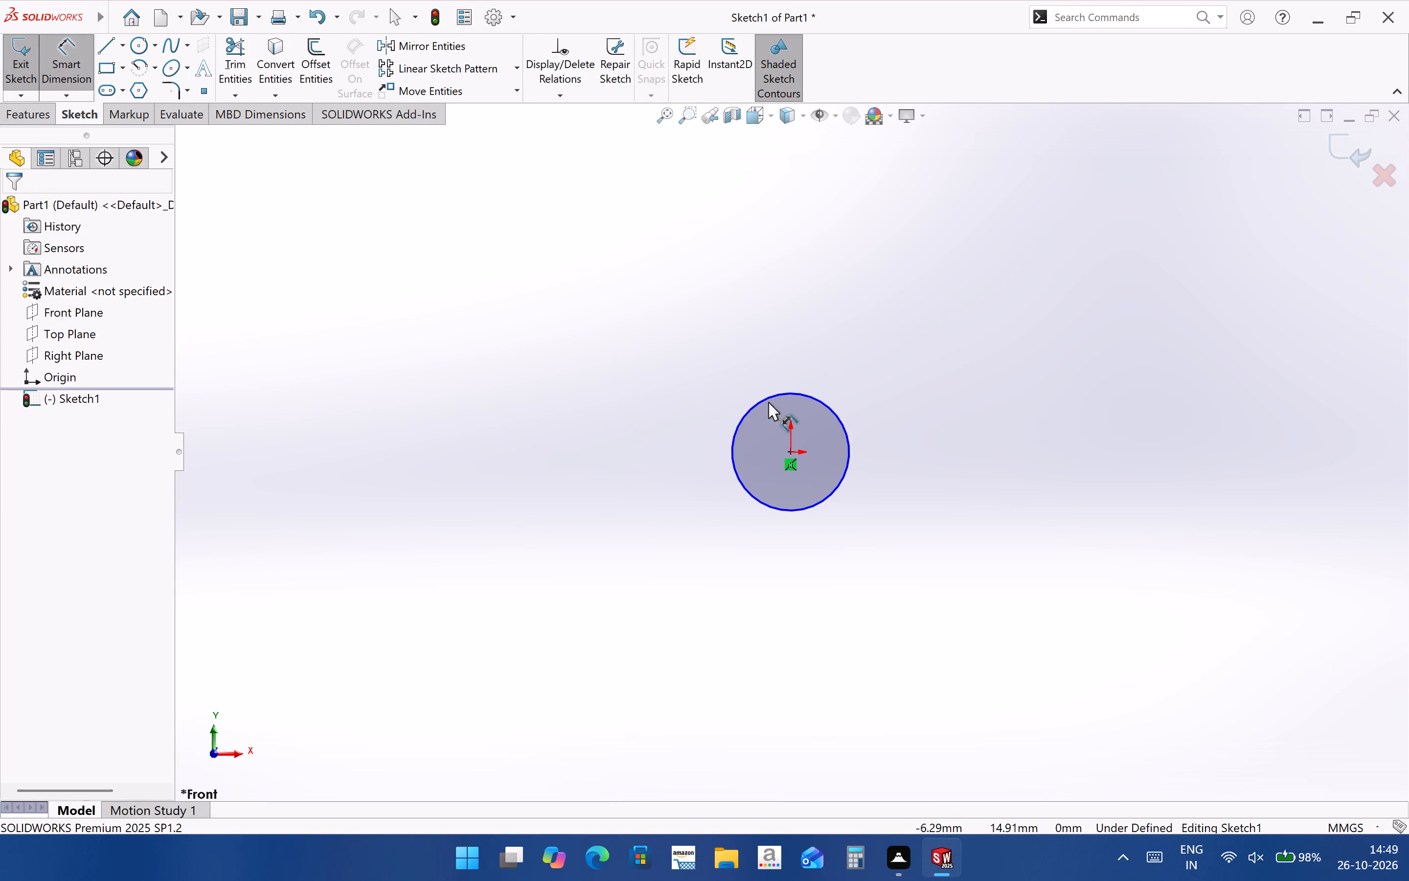
click(773, 397)
click(786, 348)
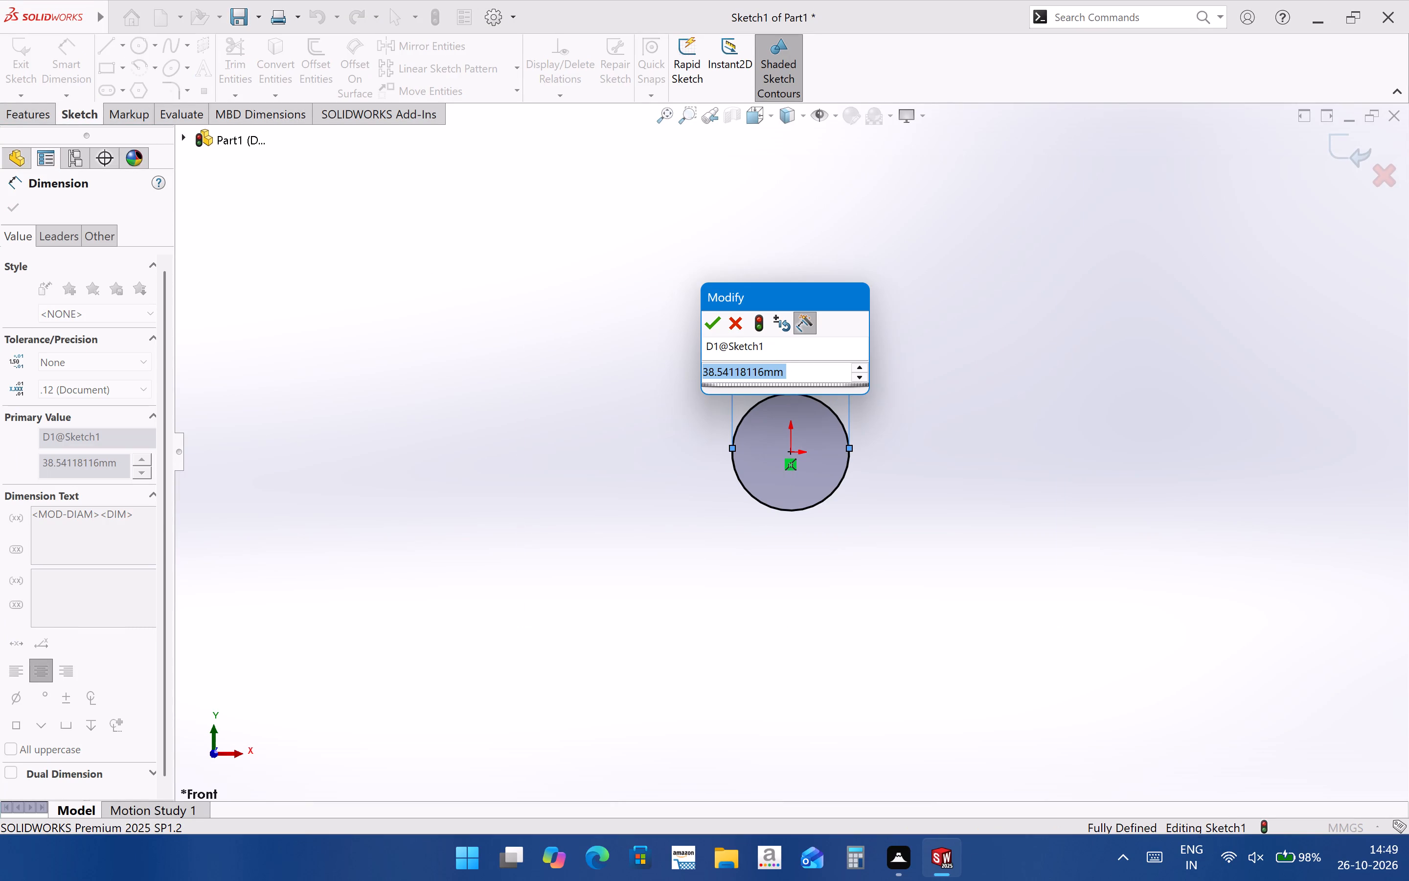
key(1)
key(Return)
scroll(777, 491, down, 1)
scroll(793, 524, up, 1)
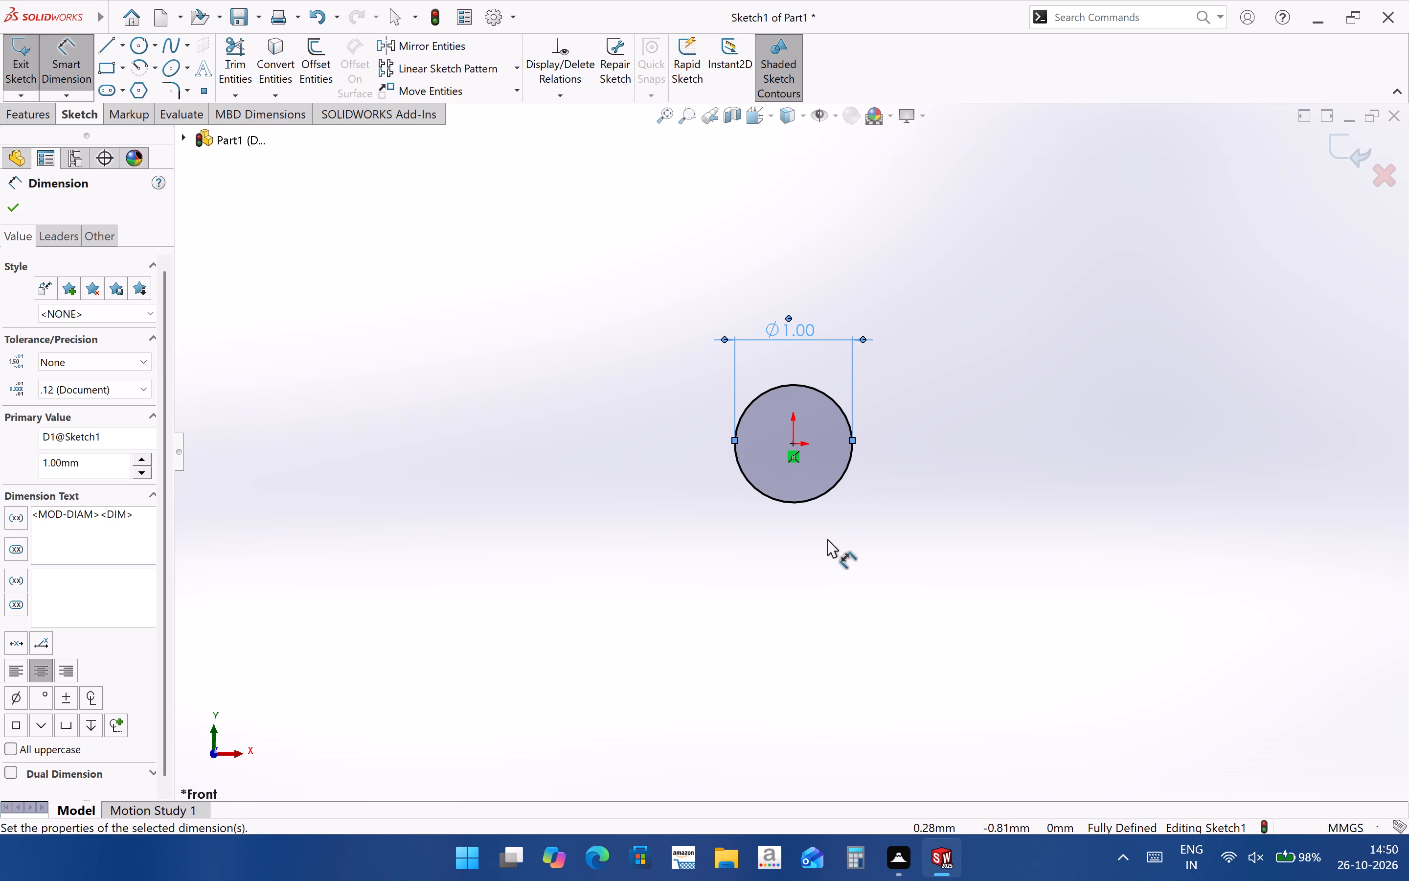
Sketch a larger concentric circle around the first one, centred on the origin, and dimension its diameter to 1.31 mm.
click(113, 44)
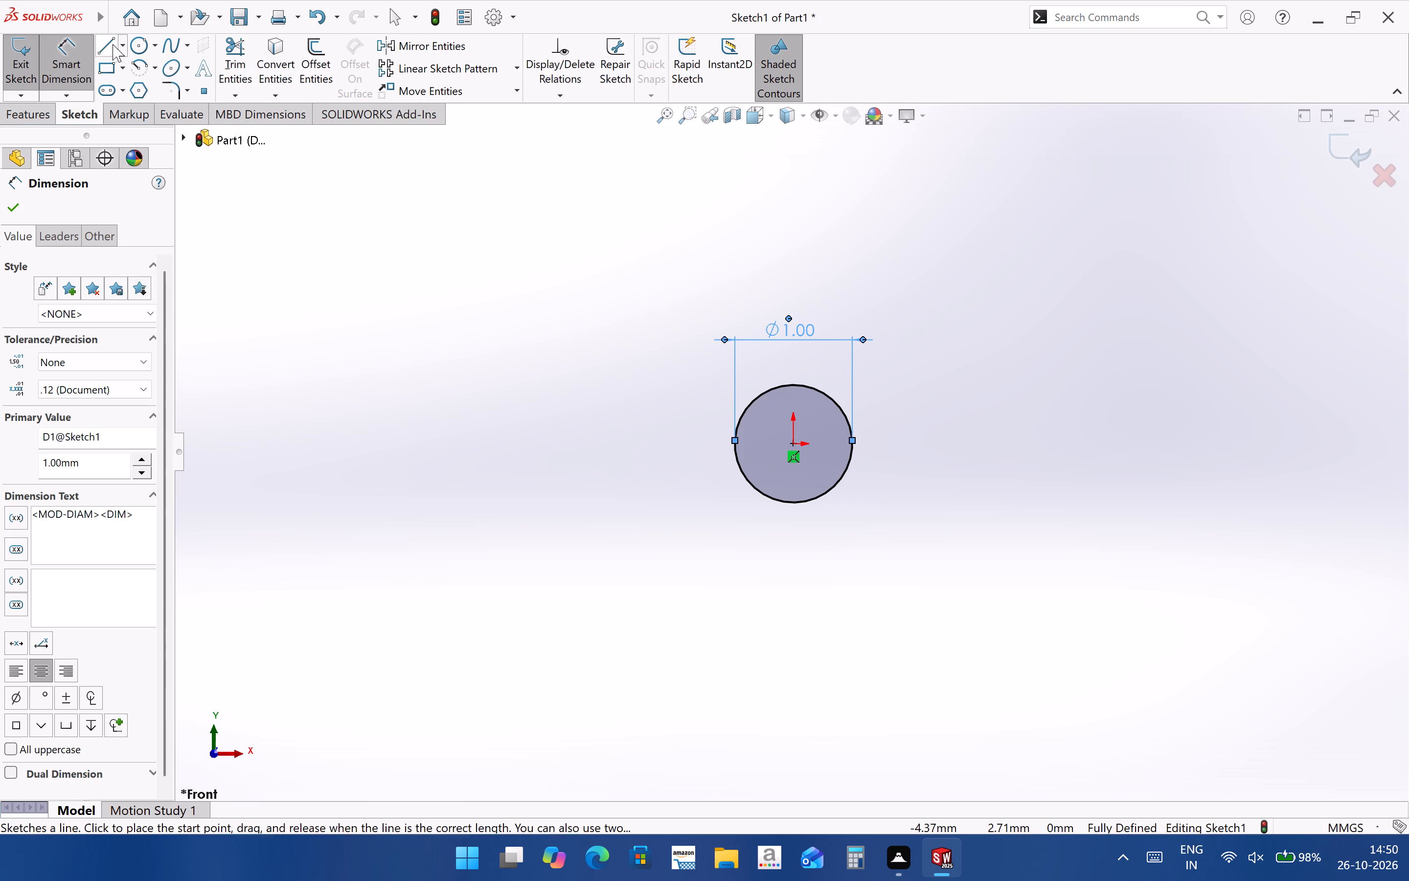
click(791, 443)
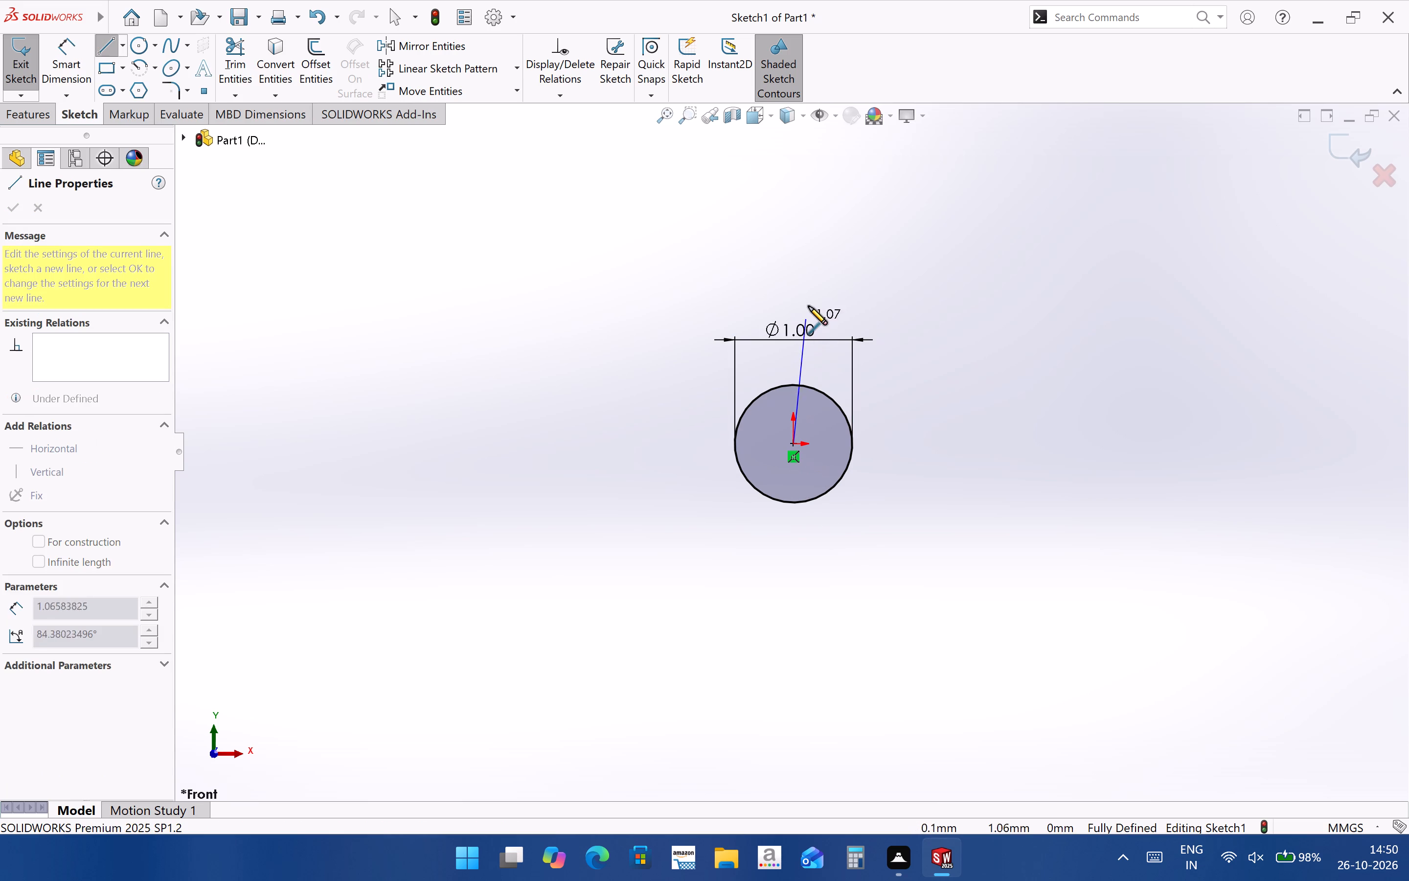
click(128, 40)
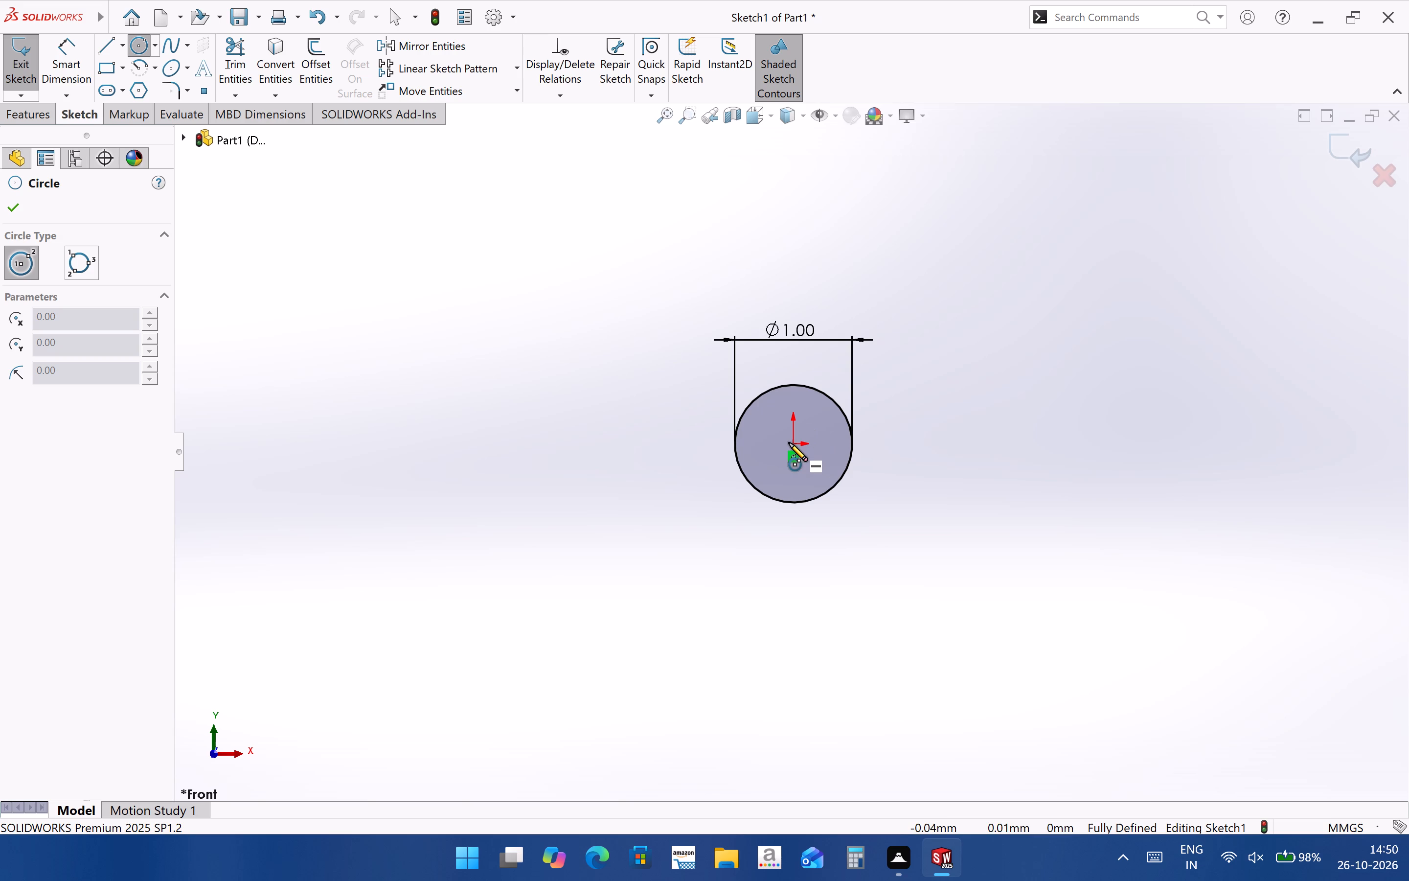
click(794, 446)
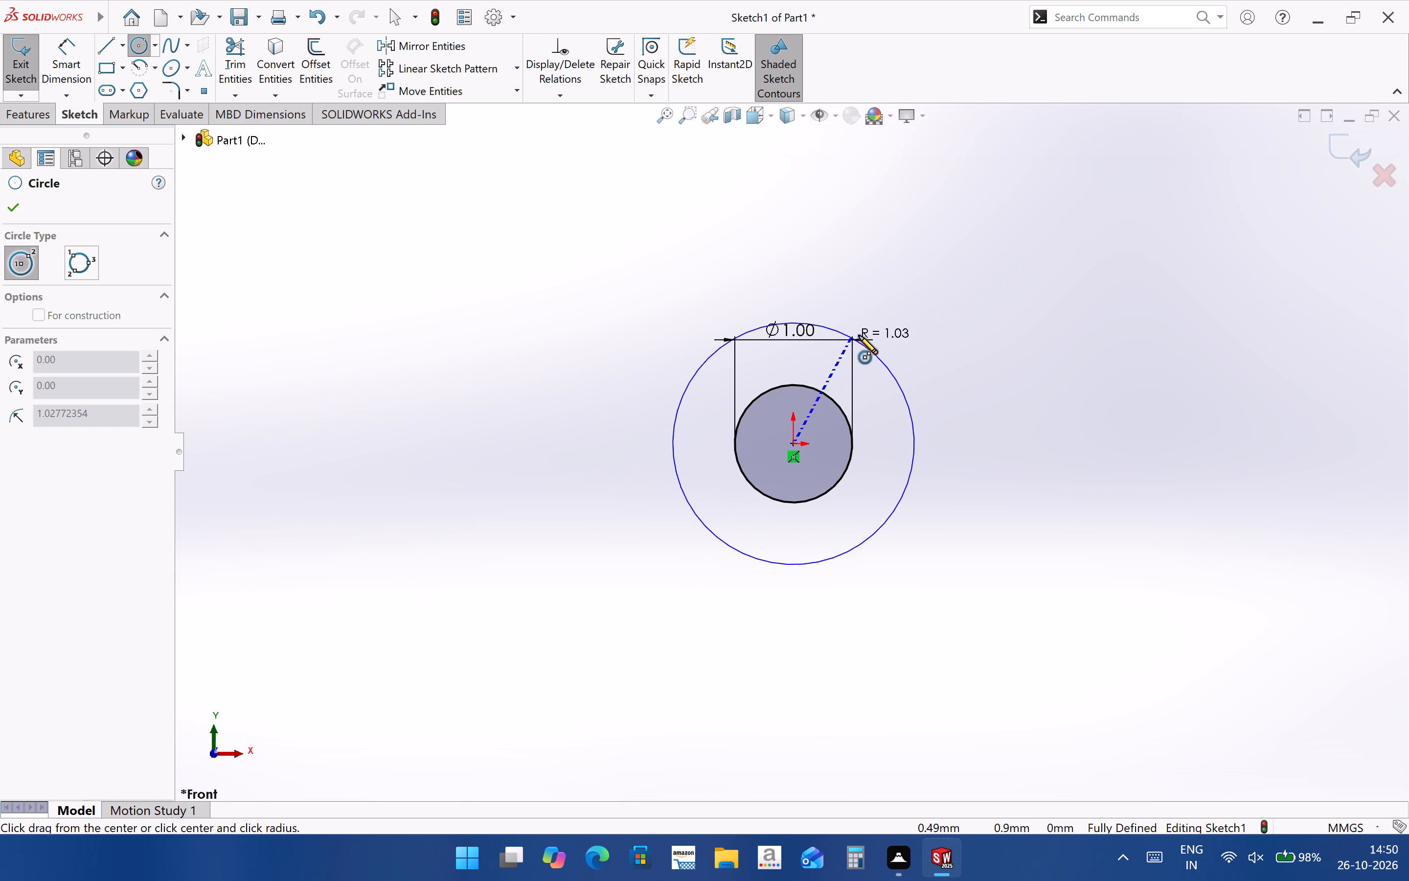
click(886, 329)
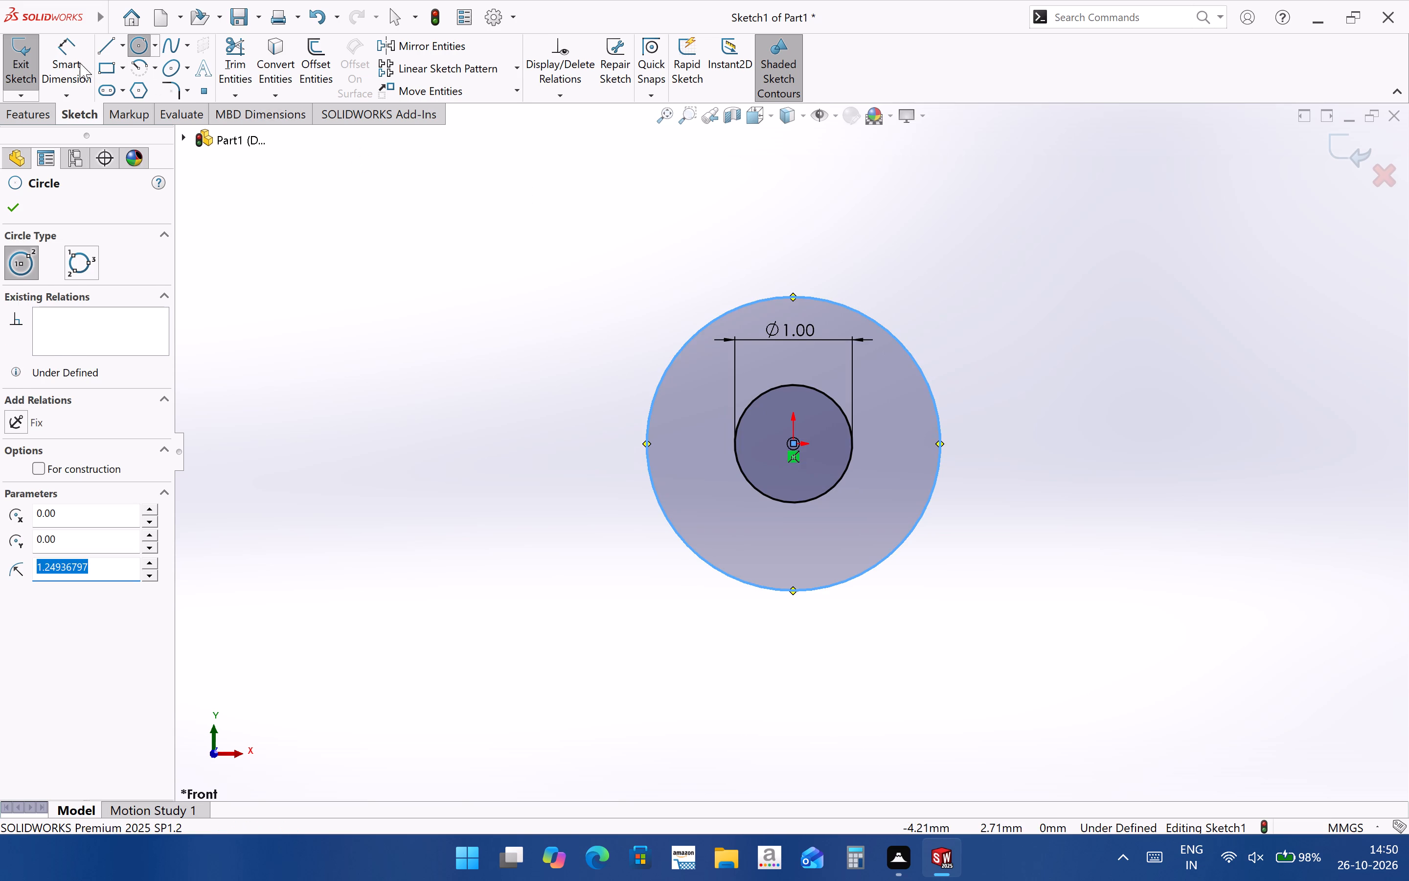
click(72, 62)
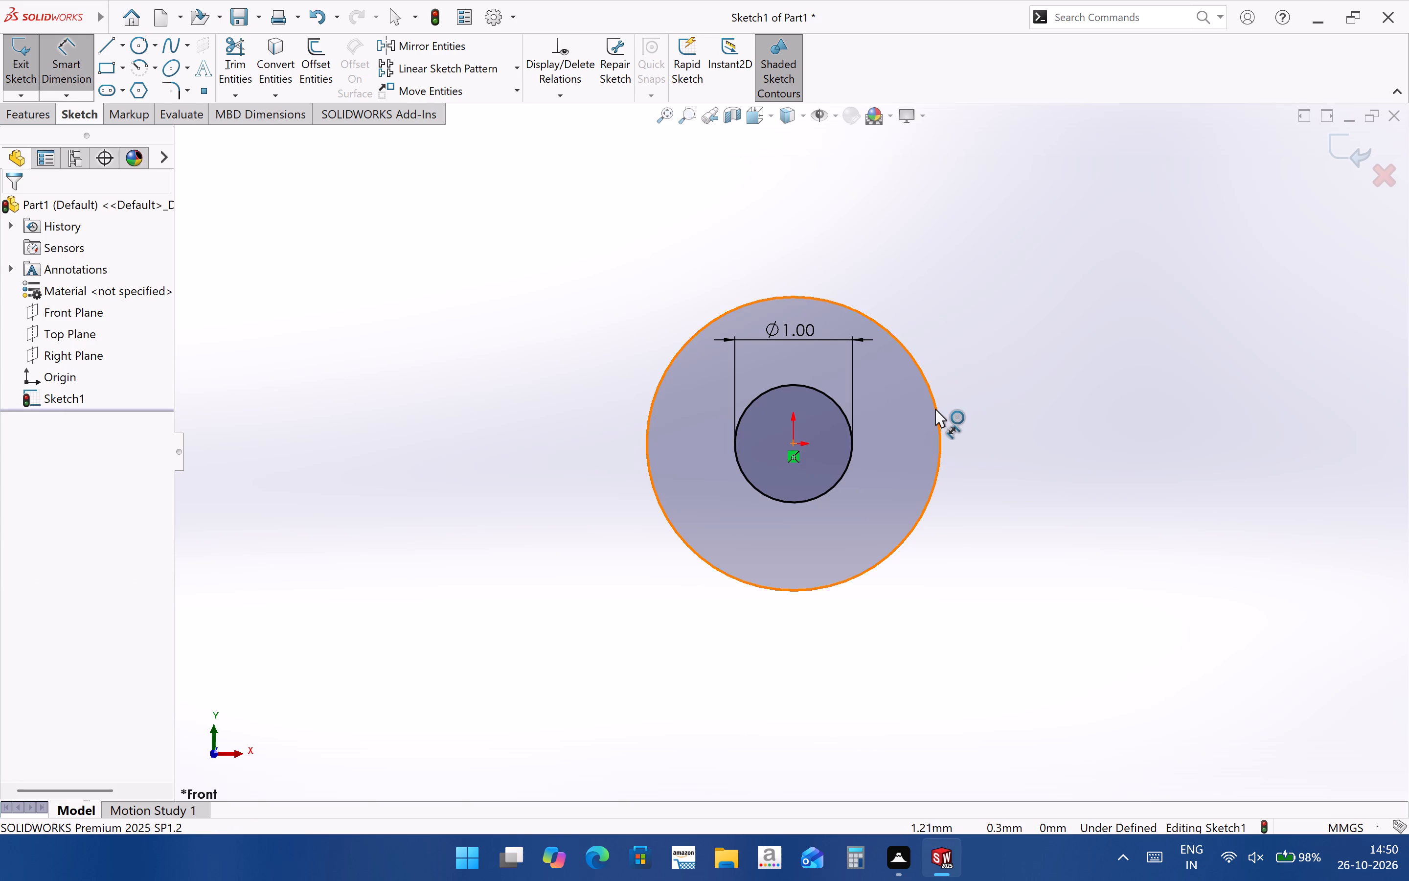
click(935, 409)
click(1000, 369)
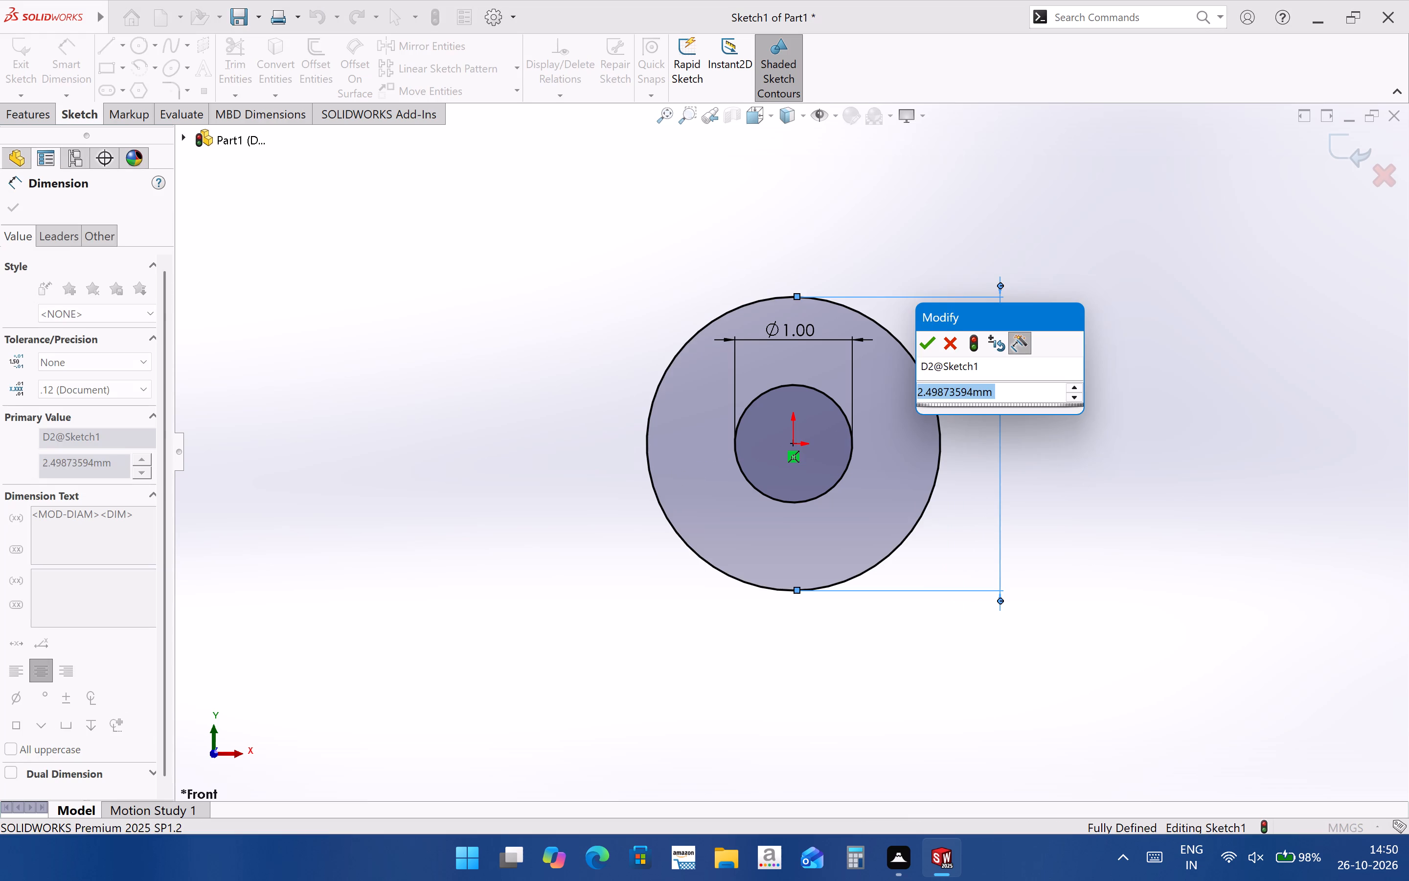
text(1.31)
key(Return)
click(1043, 505)
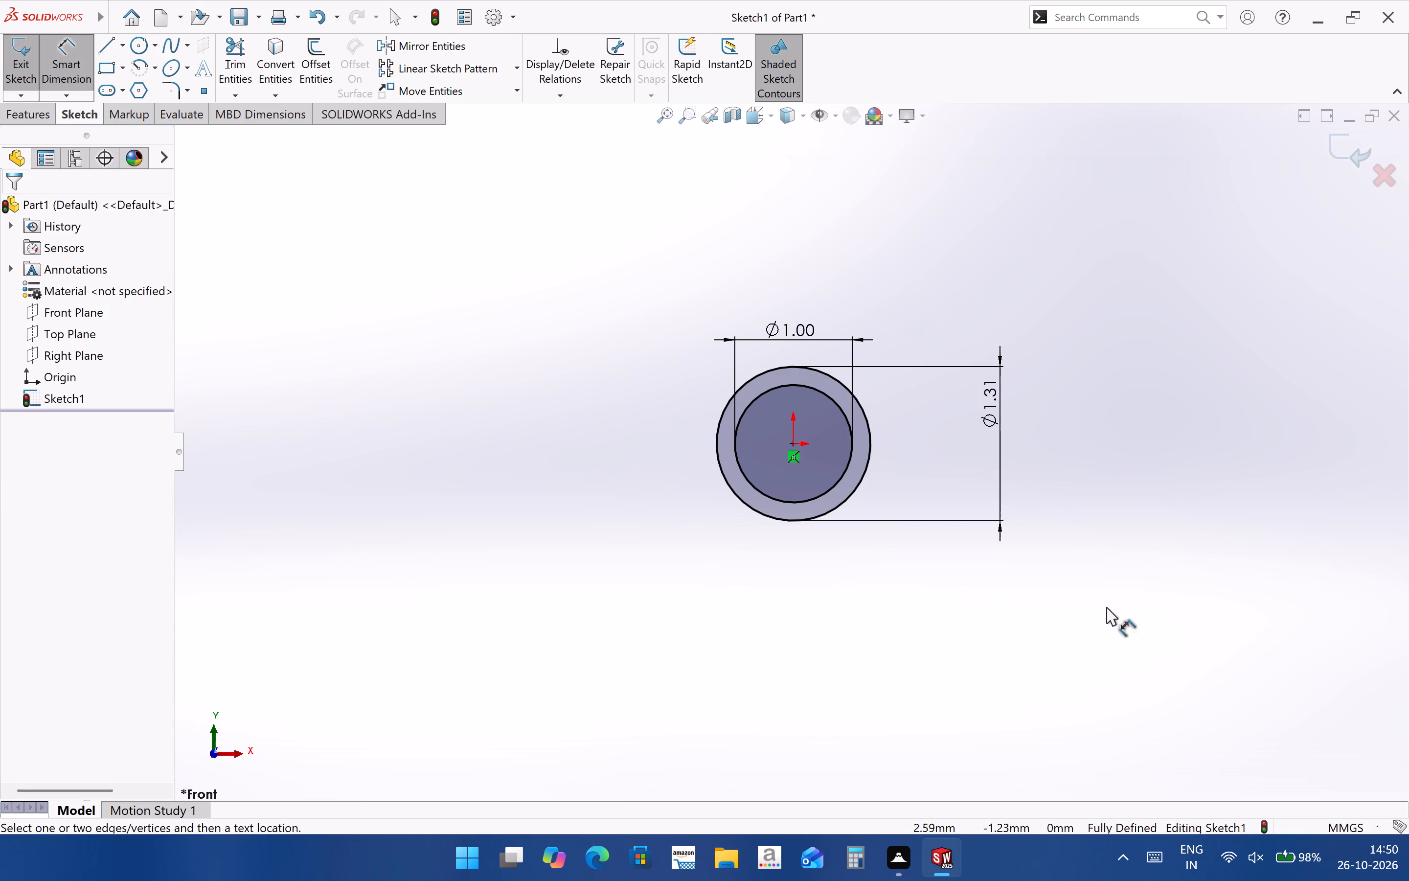
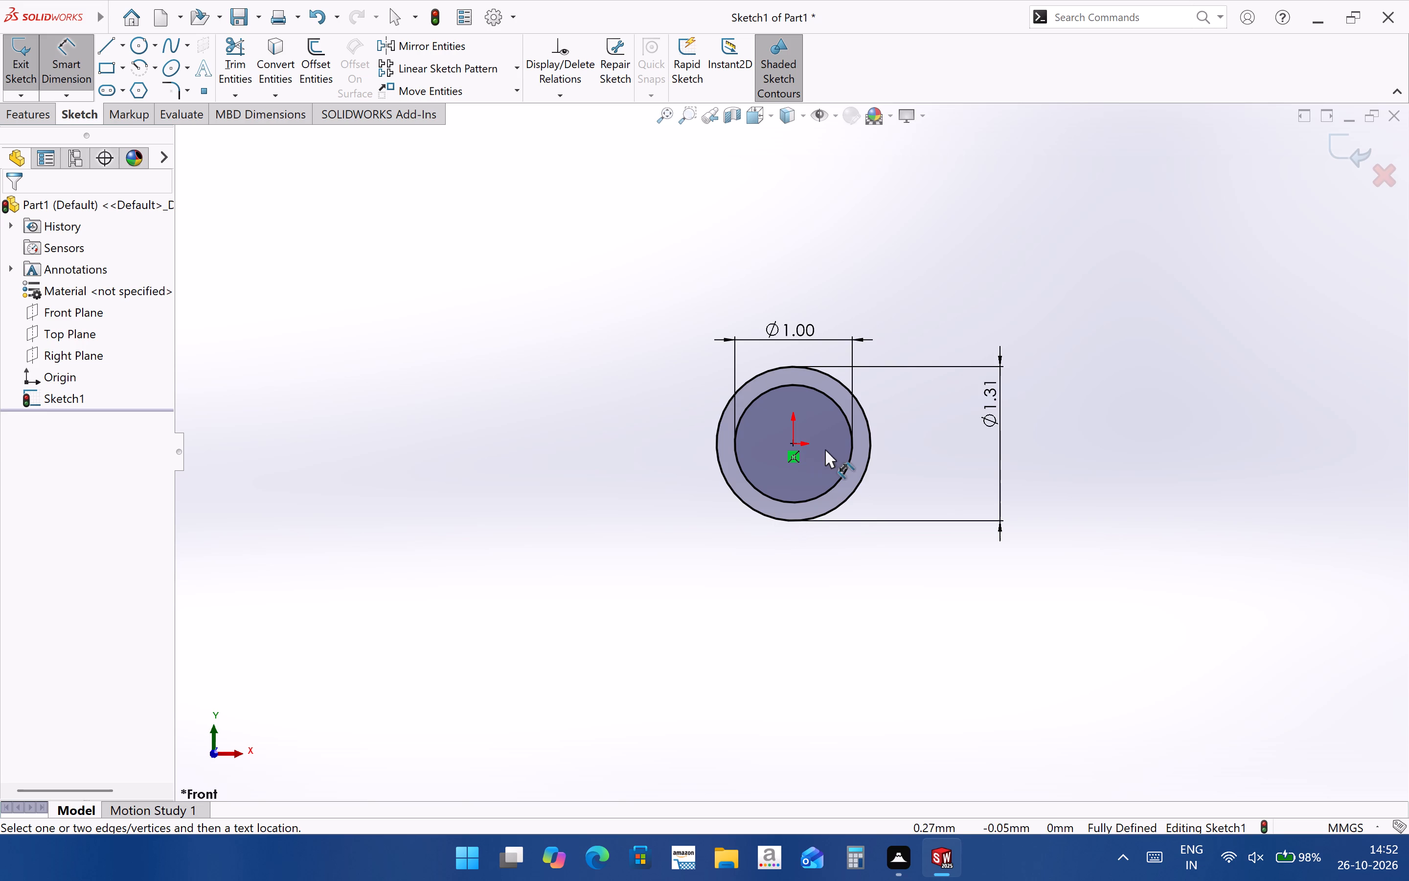
Delete the inner 1 mm circle from the sketch, keeping only the outer 1.31 mm circle.
key(Escape)
click(849, 468)
key(Delete)
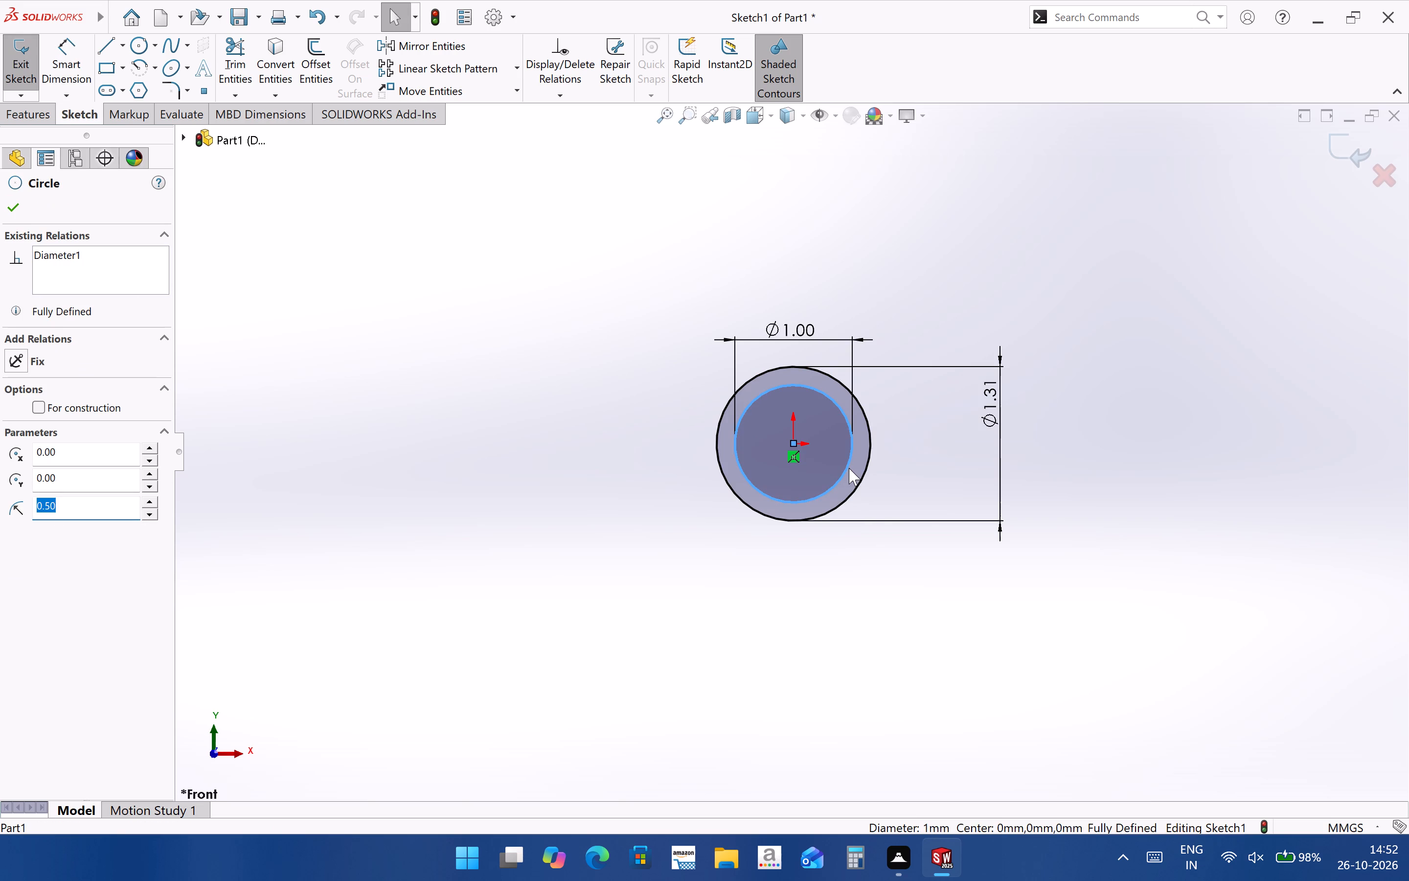
click(581, 416)
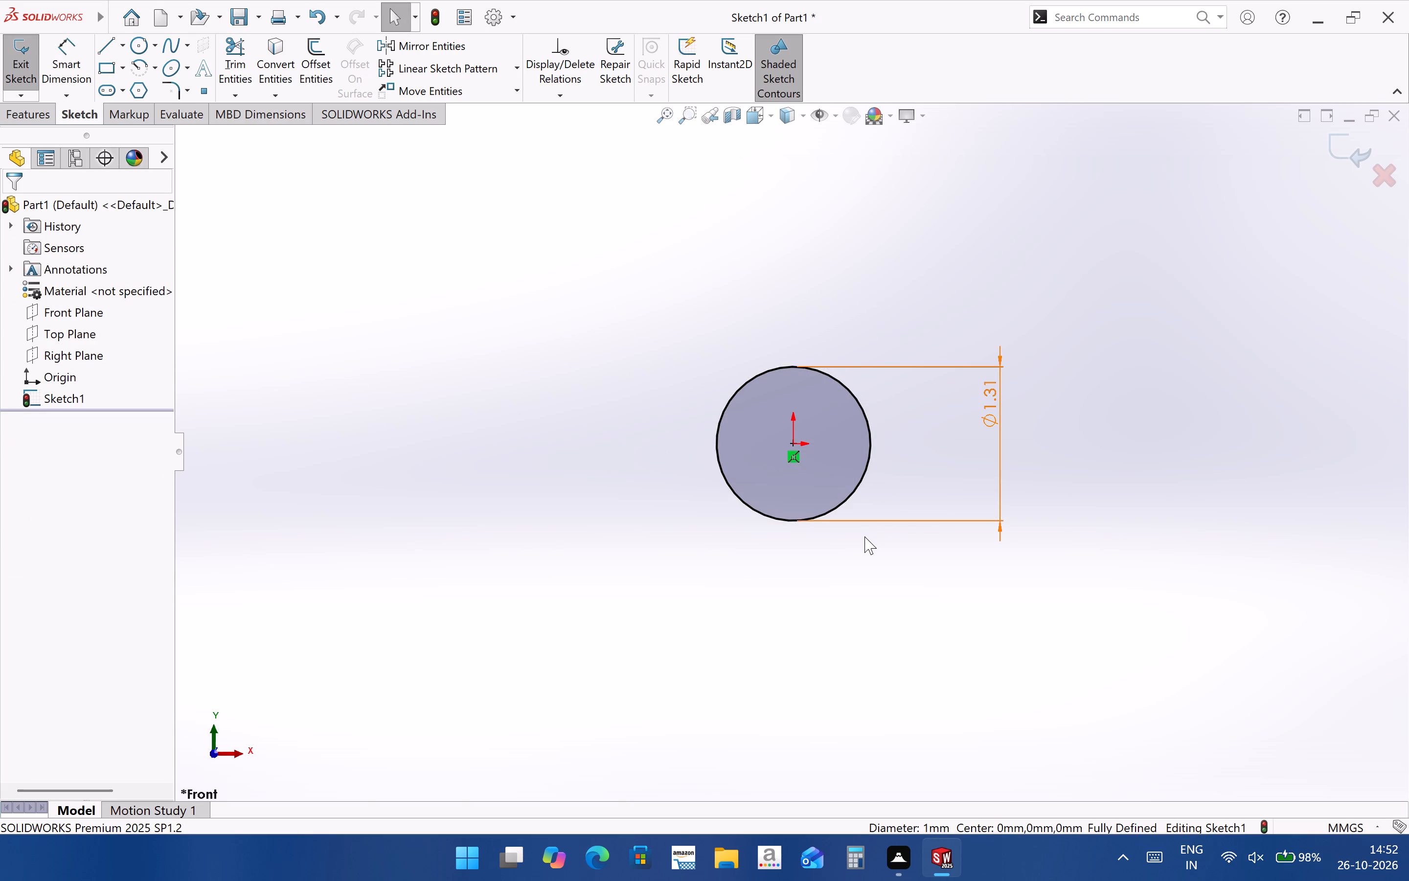
Extrude the 1.31 mm circle as a blind boss to a depth of 2.4 mm.
click(34, 129)
click(41, 126)
click(45, 118)
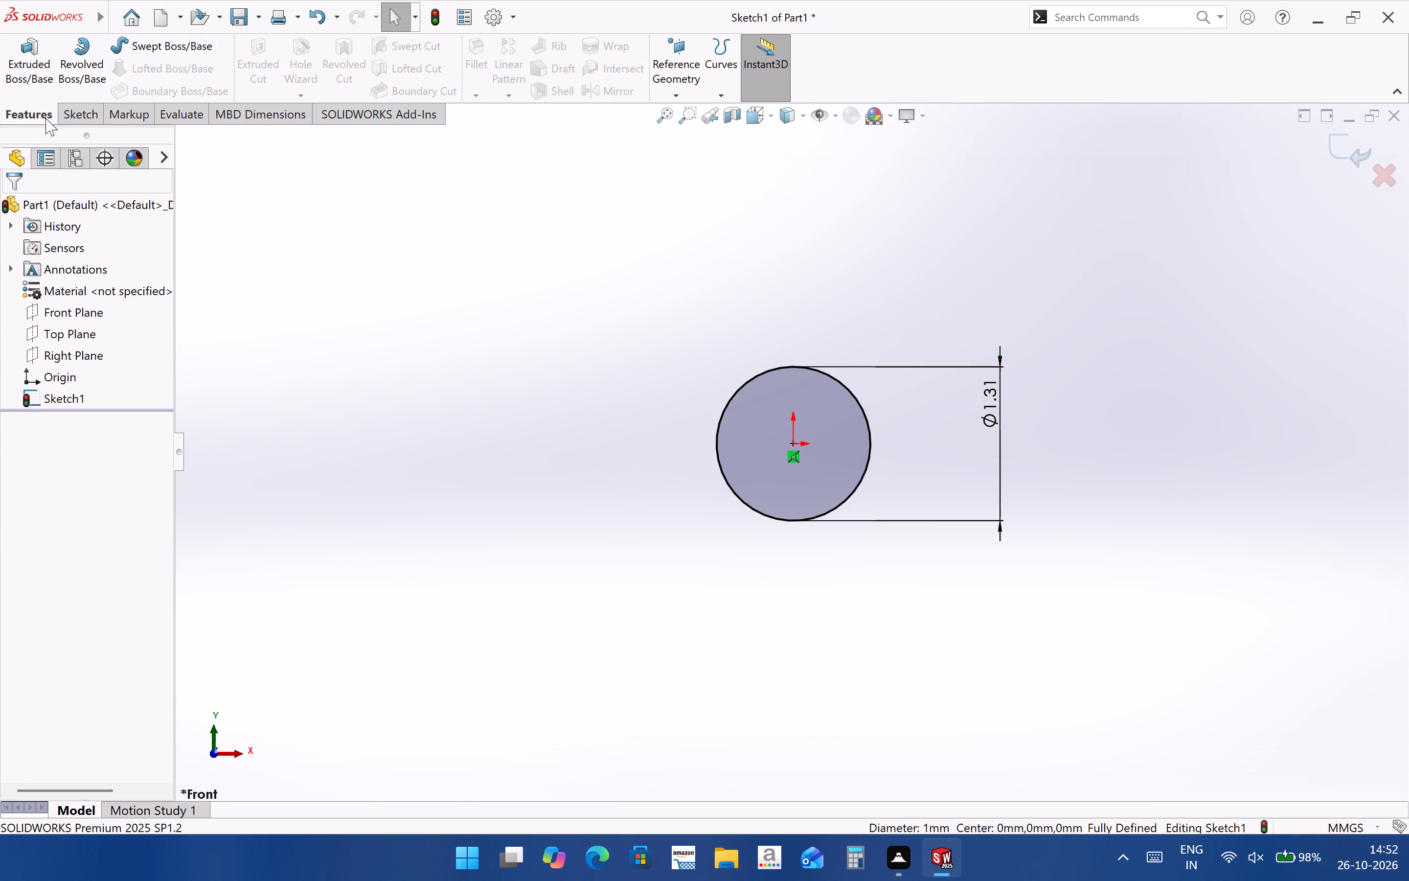
click(38, 72)
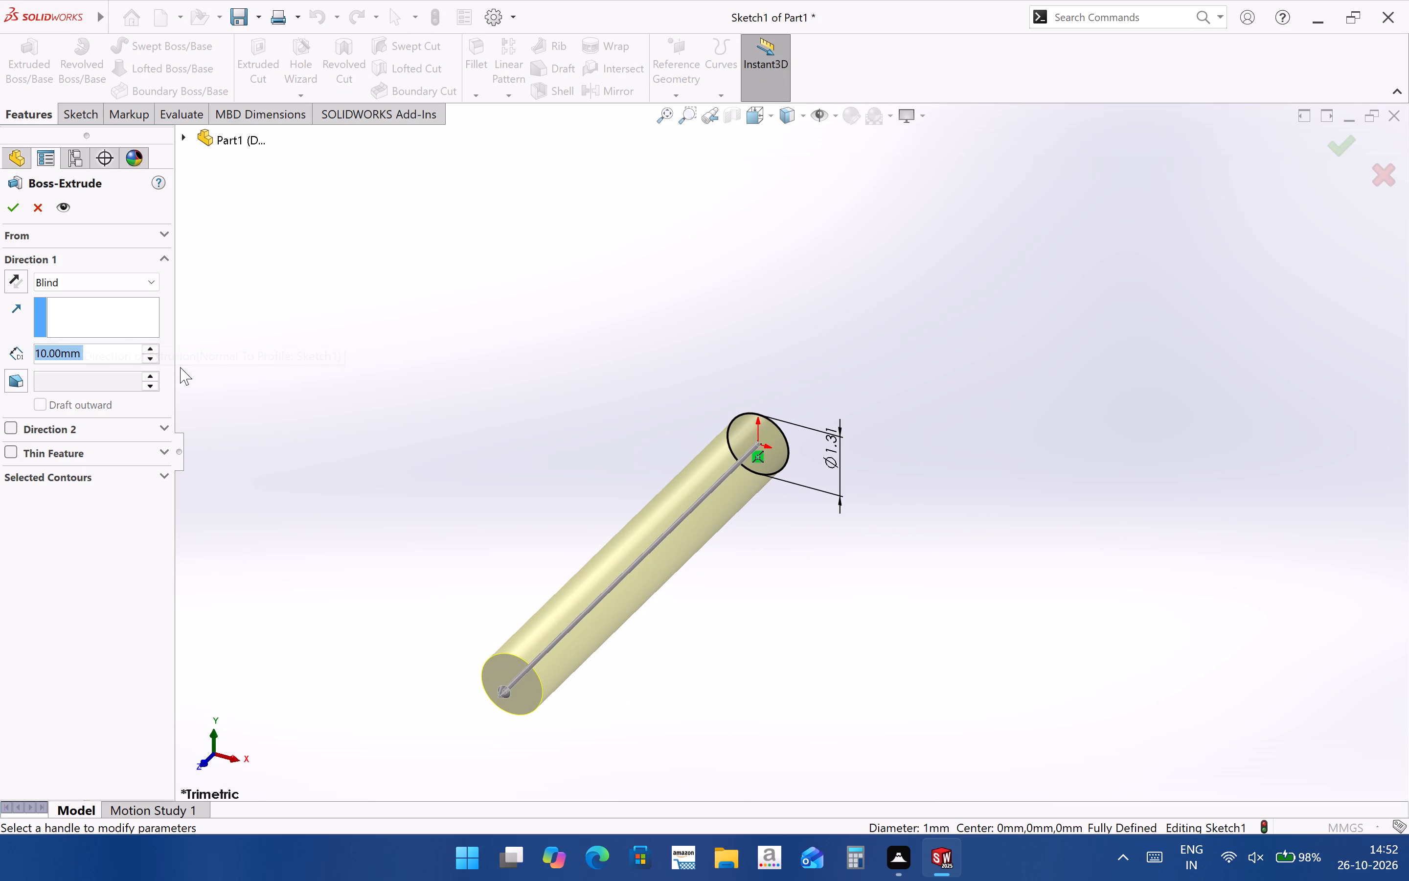
key(BackSpace)
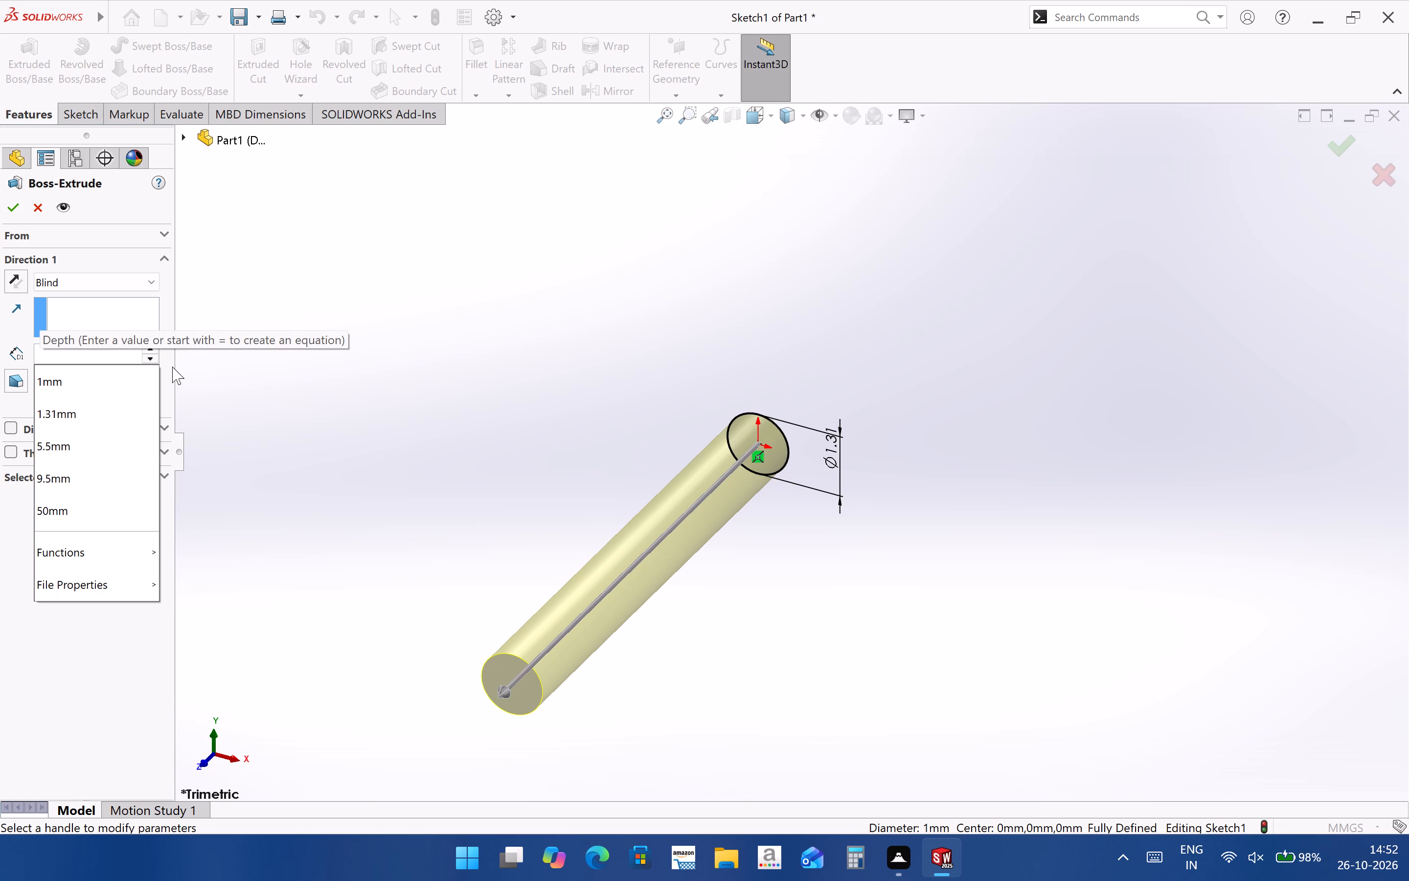
key(2)
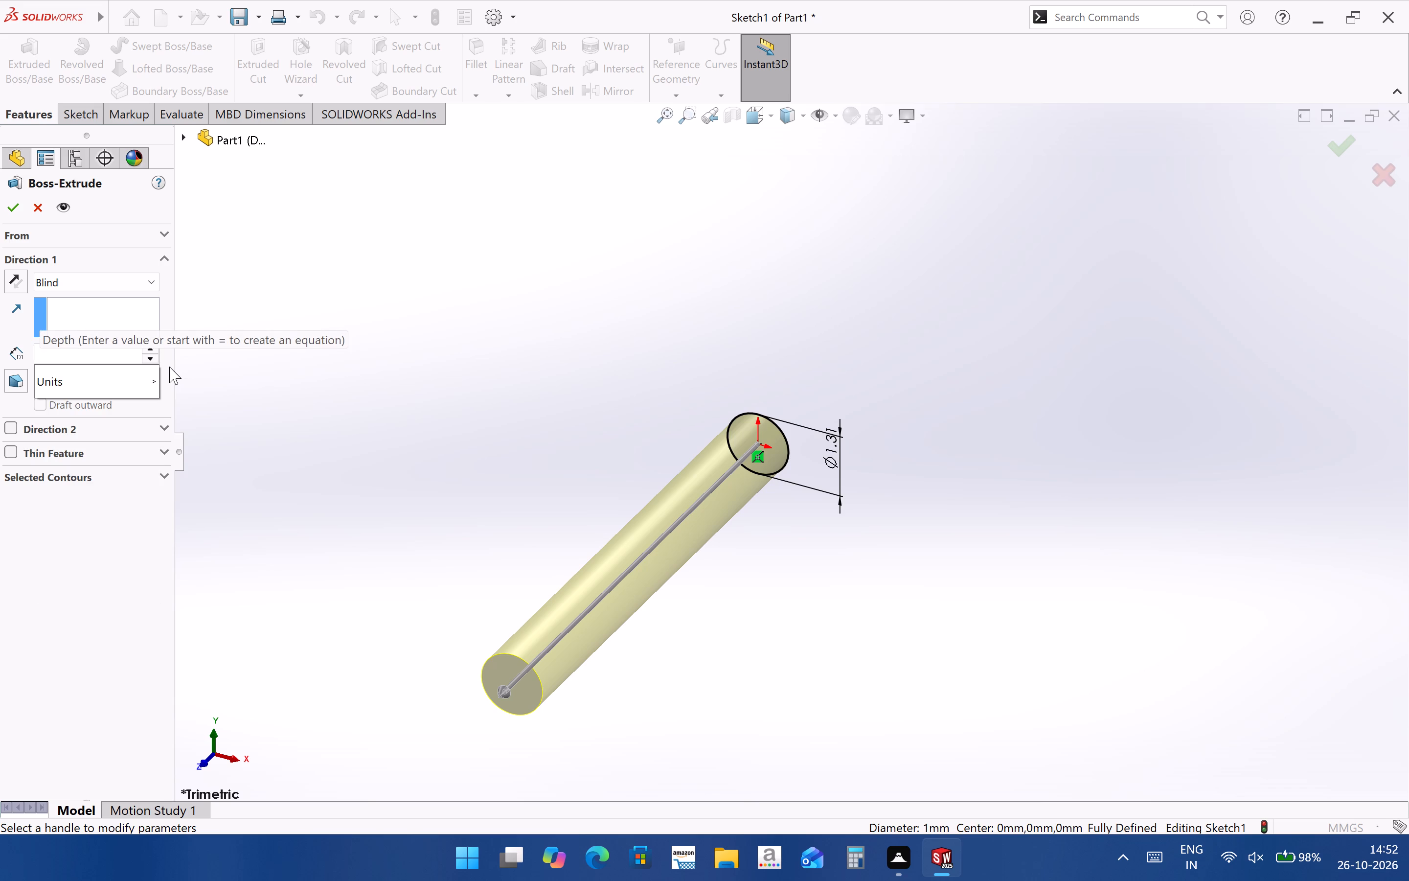
key(period)
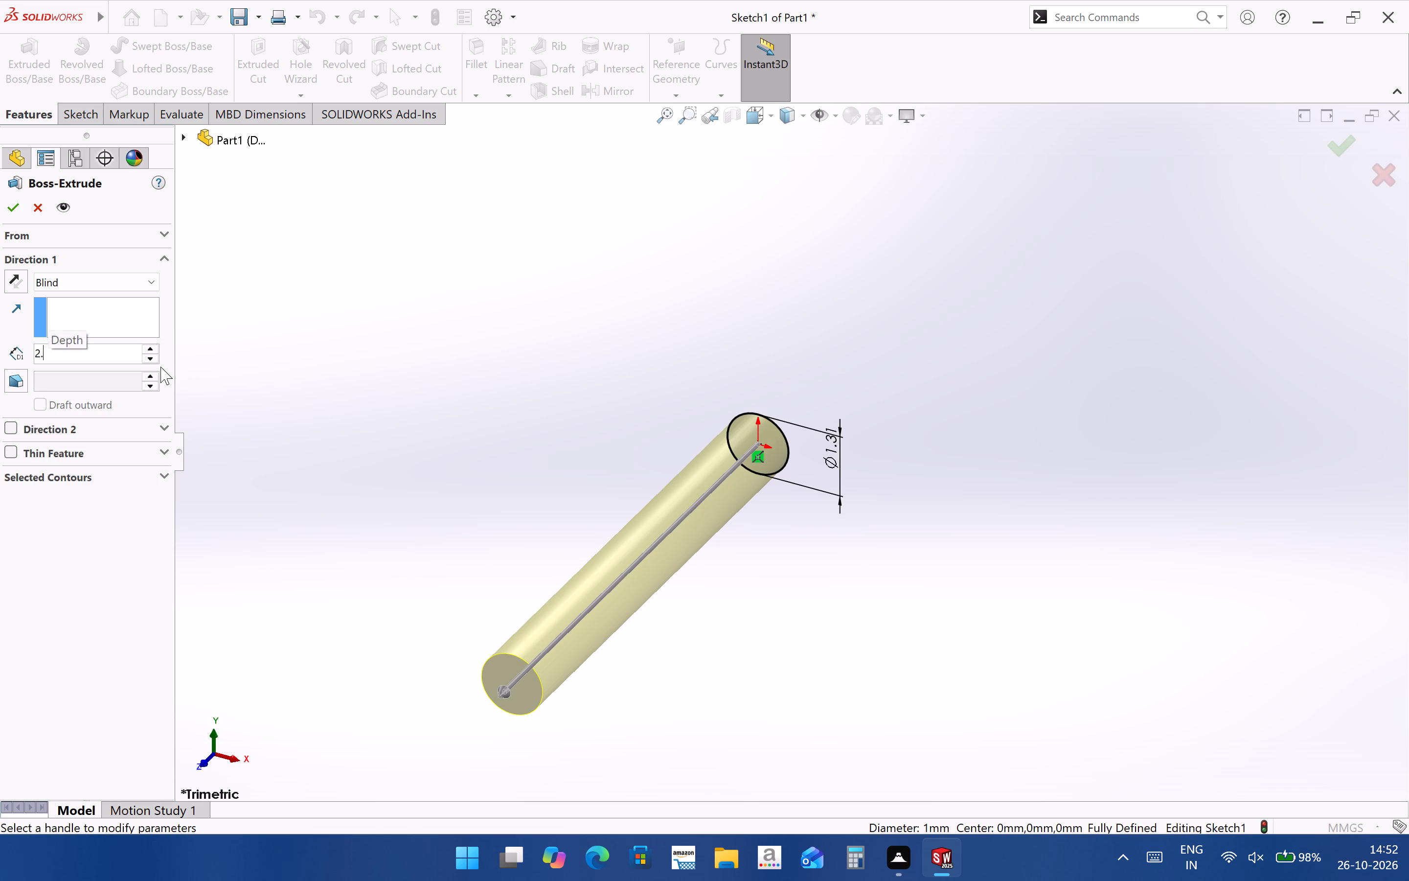
key(4)
key(Return)
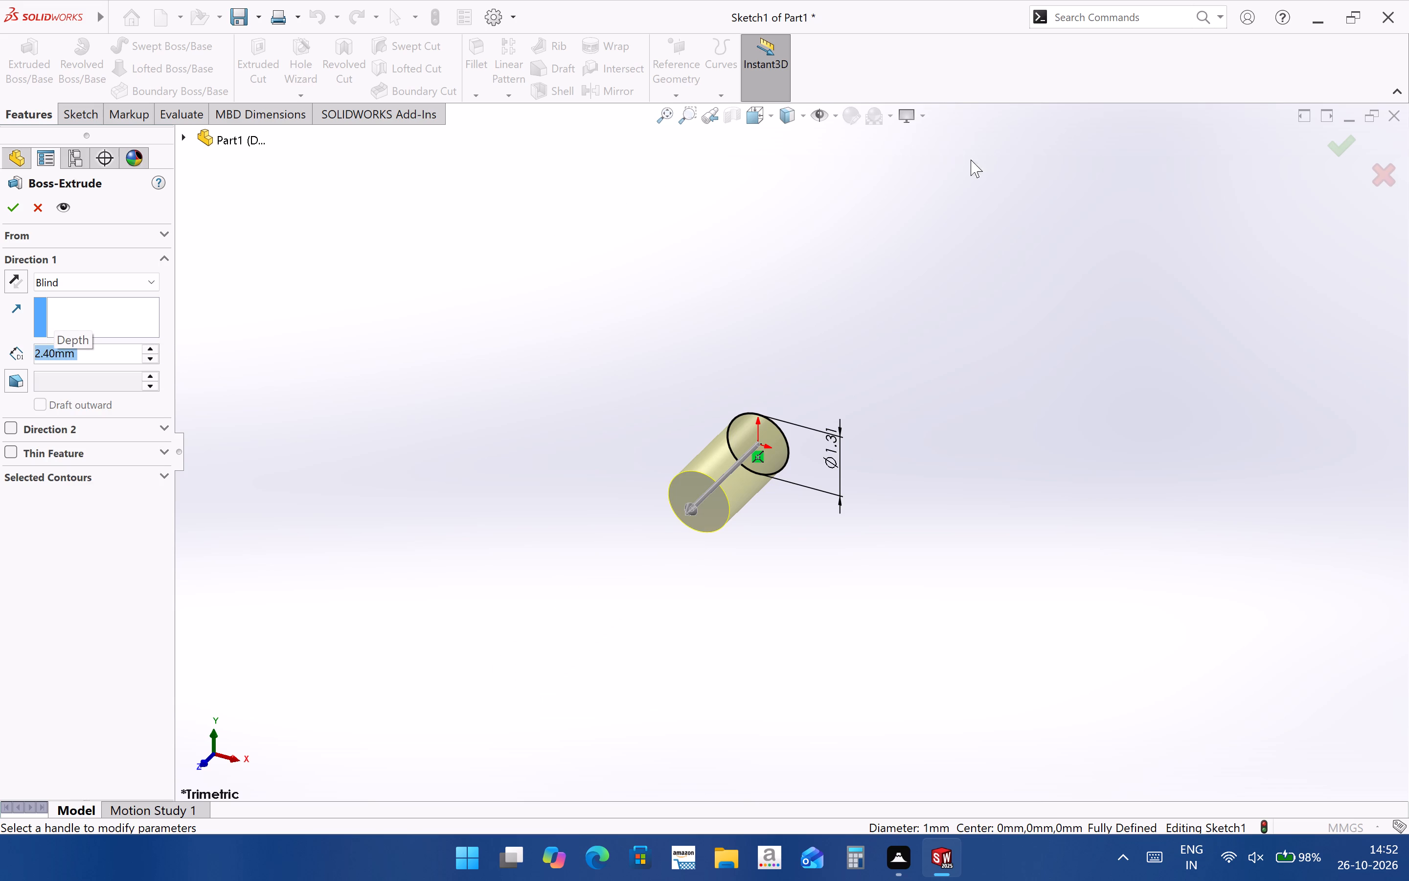
click(1337, 147)
Start an Extruded Cut on the cylinder's back end face, sketching an origin-centred circle and dimensioning its diameter to 1 mm.
scroll(706, 524, down, 2)
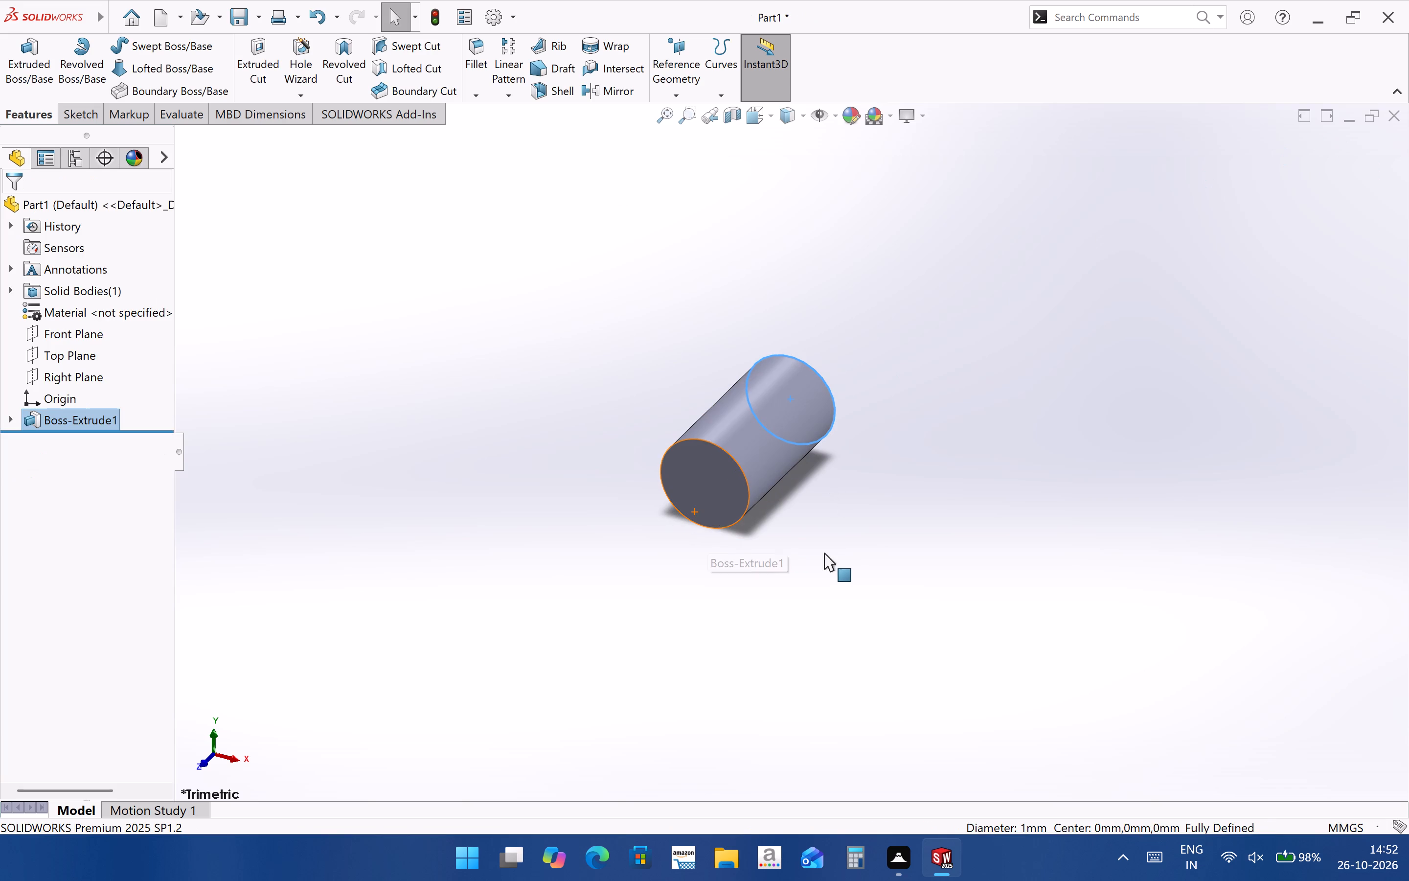
click(864, 543)
middle_drag(831, 551, 652, 595)
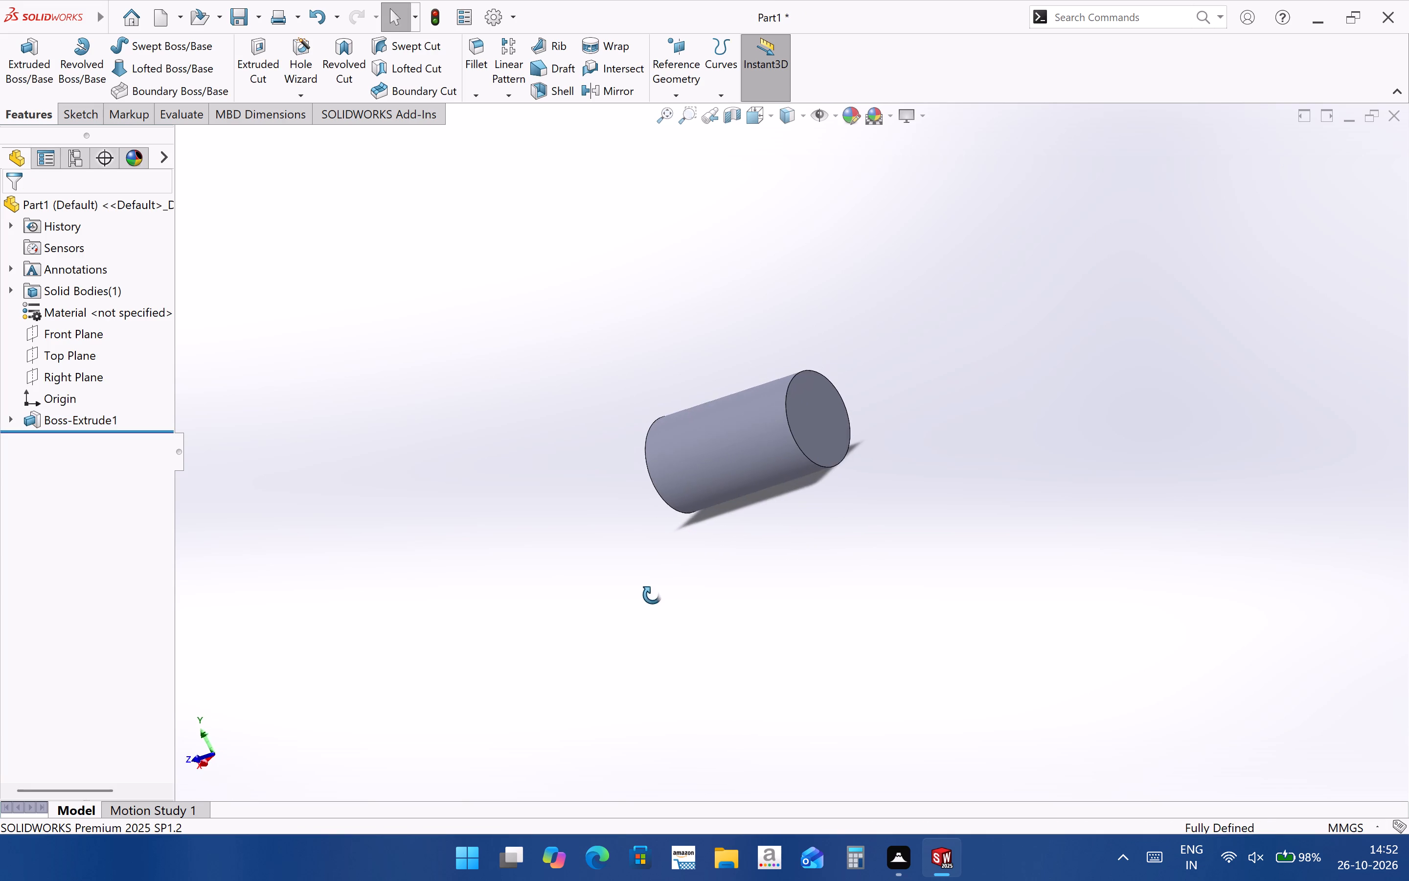
middle_drag(652, 595, 650, 598)
scroll(736, 400, down, 2)
middle_drag(783, 478, 679, 413)
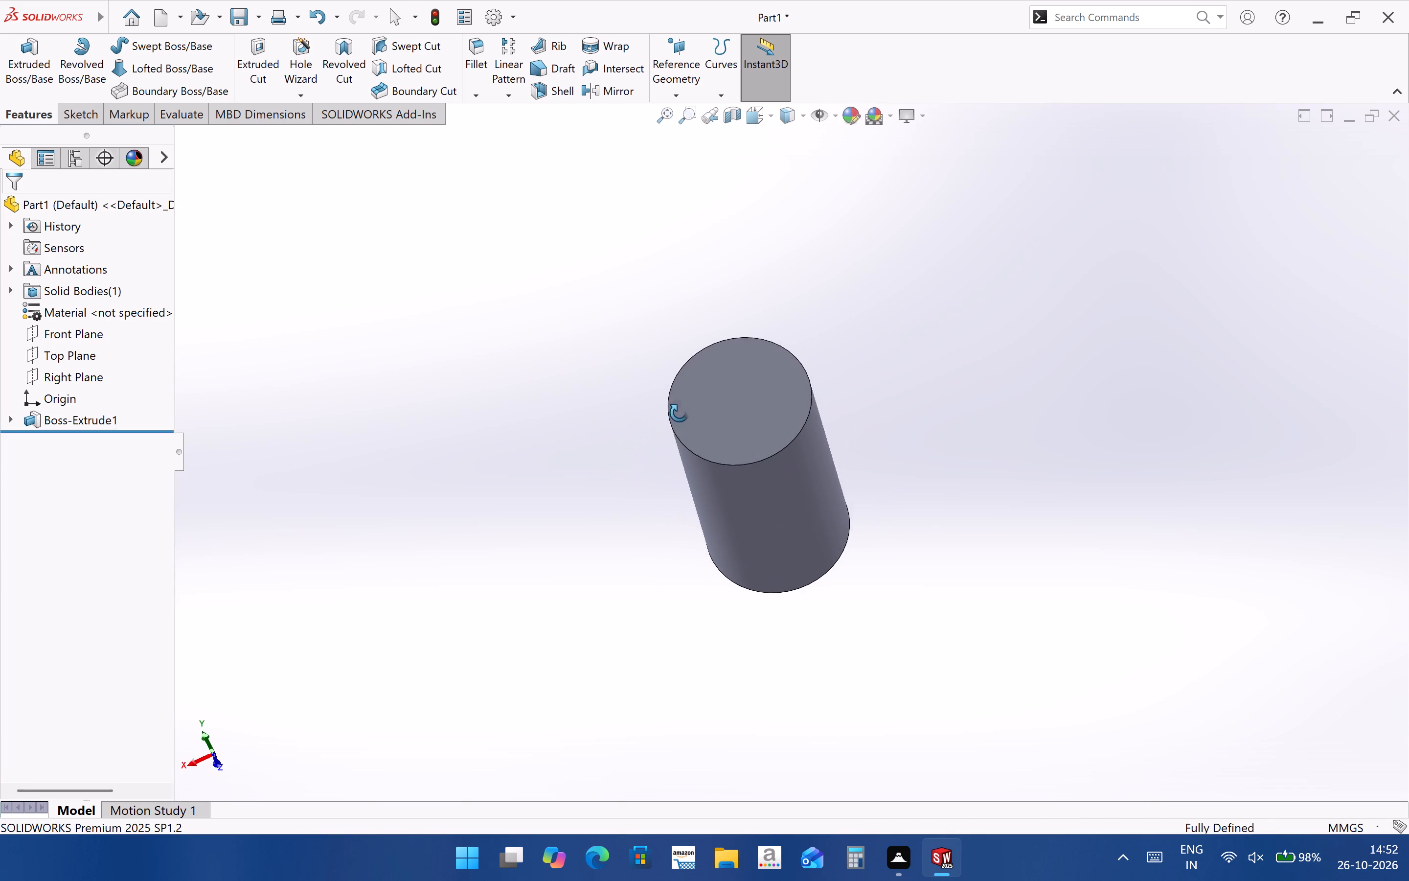
middle_drag(679, 413, 684, 415)
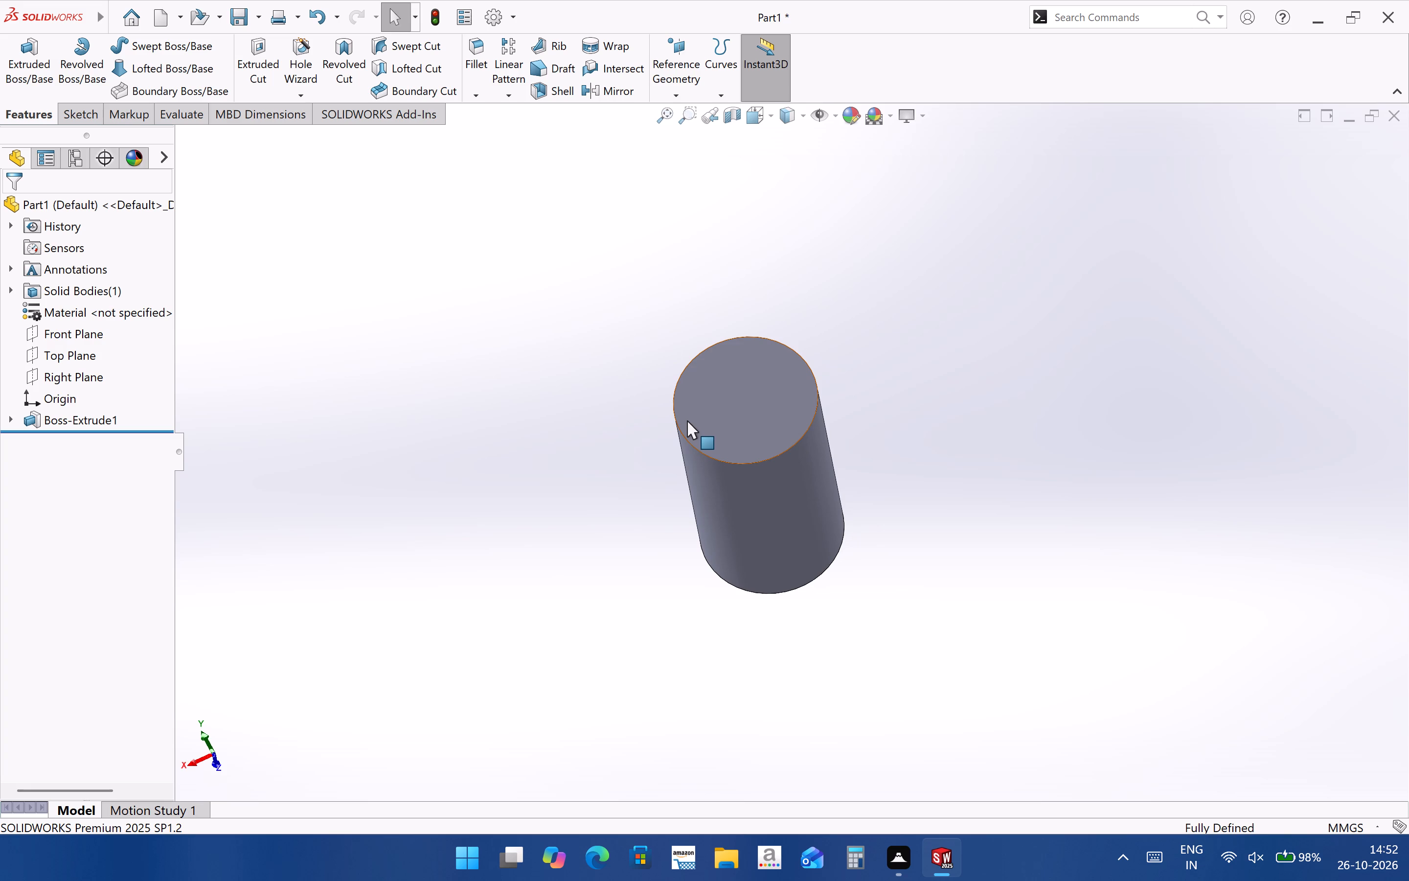
click(720, 418)
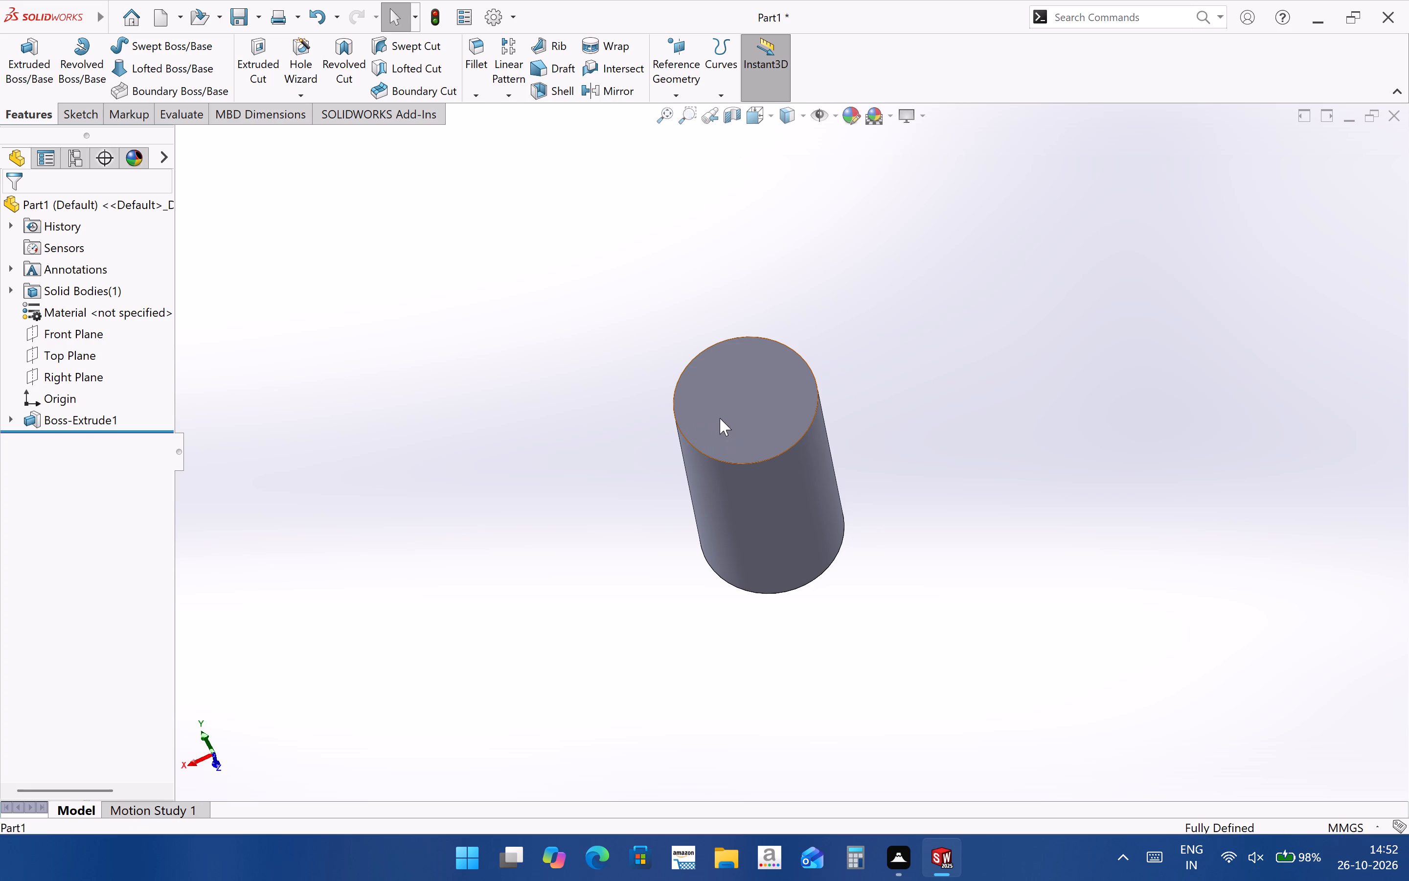
click(266, 45)
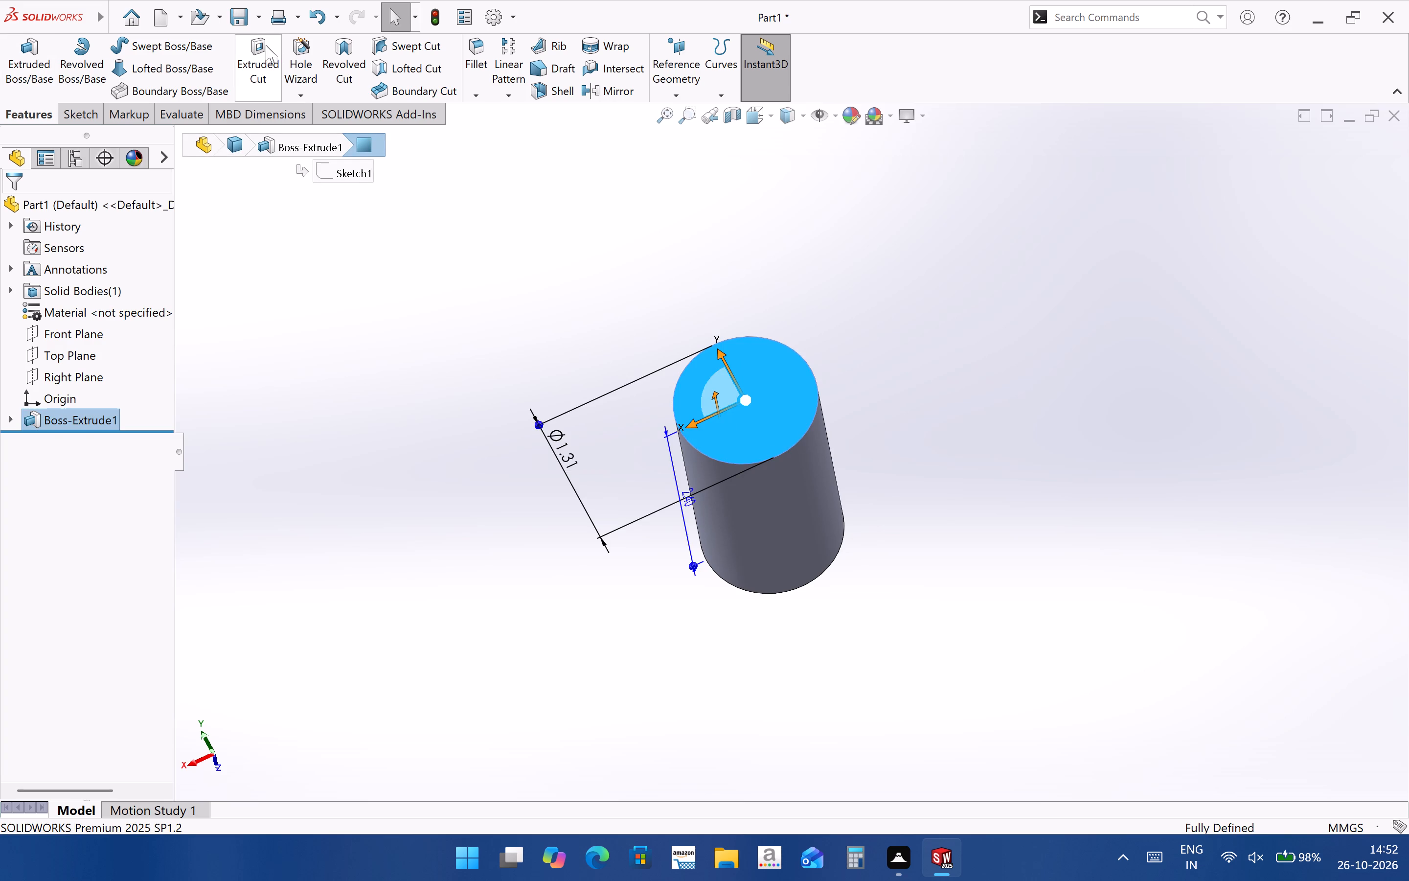
scroll(803, 487, up, 2)
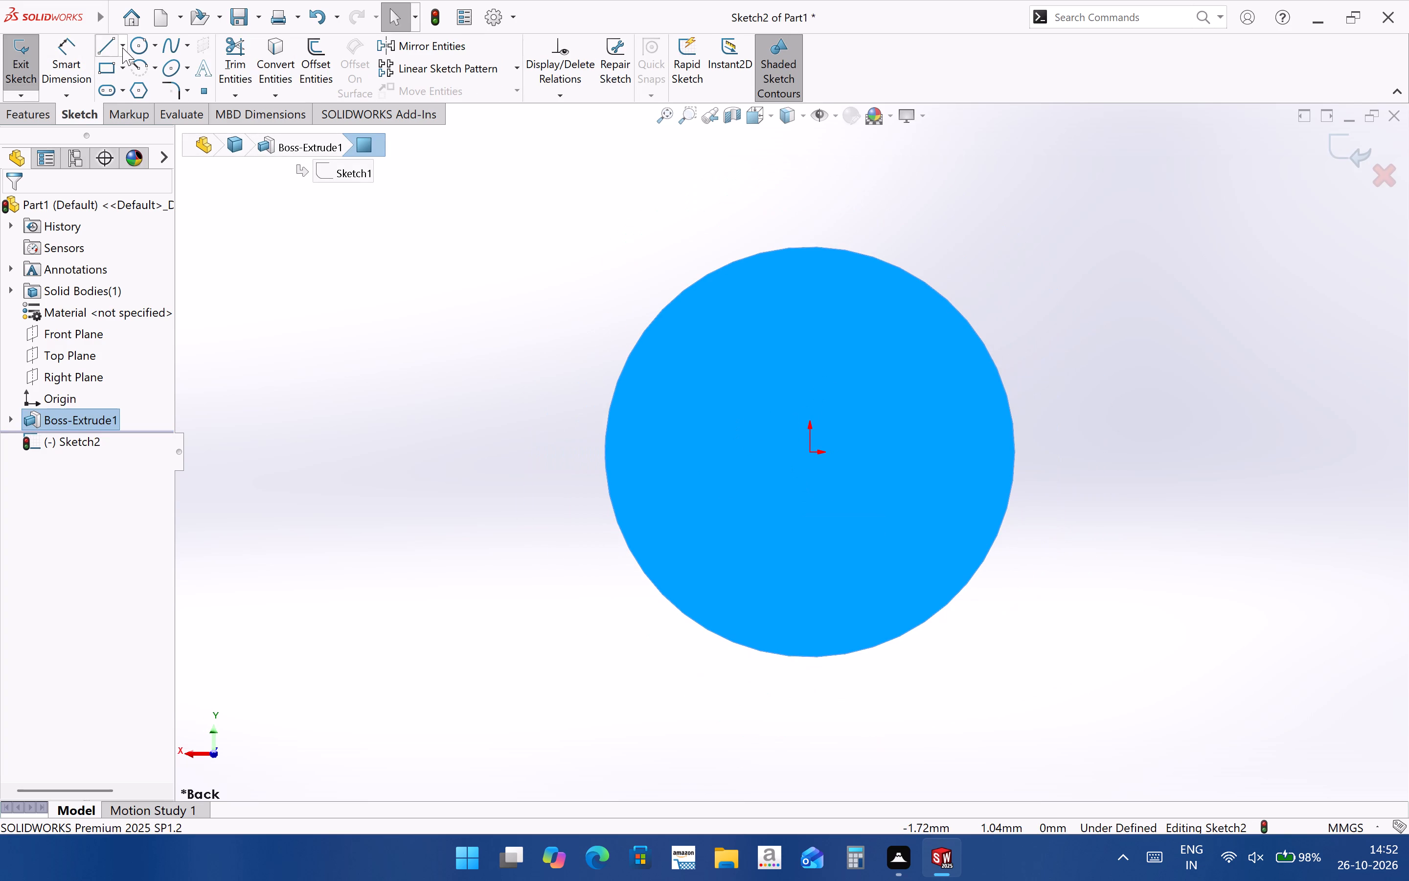
click(134, 47)
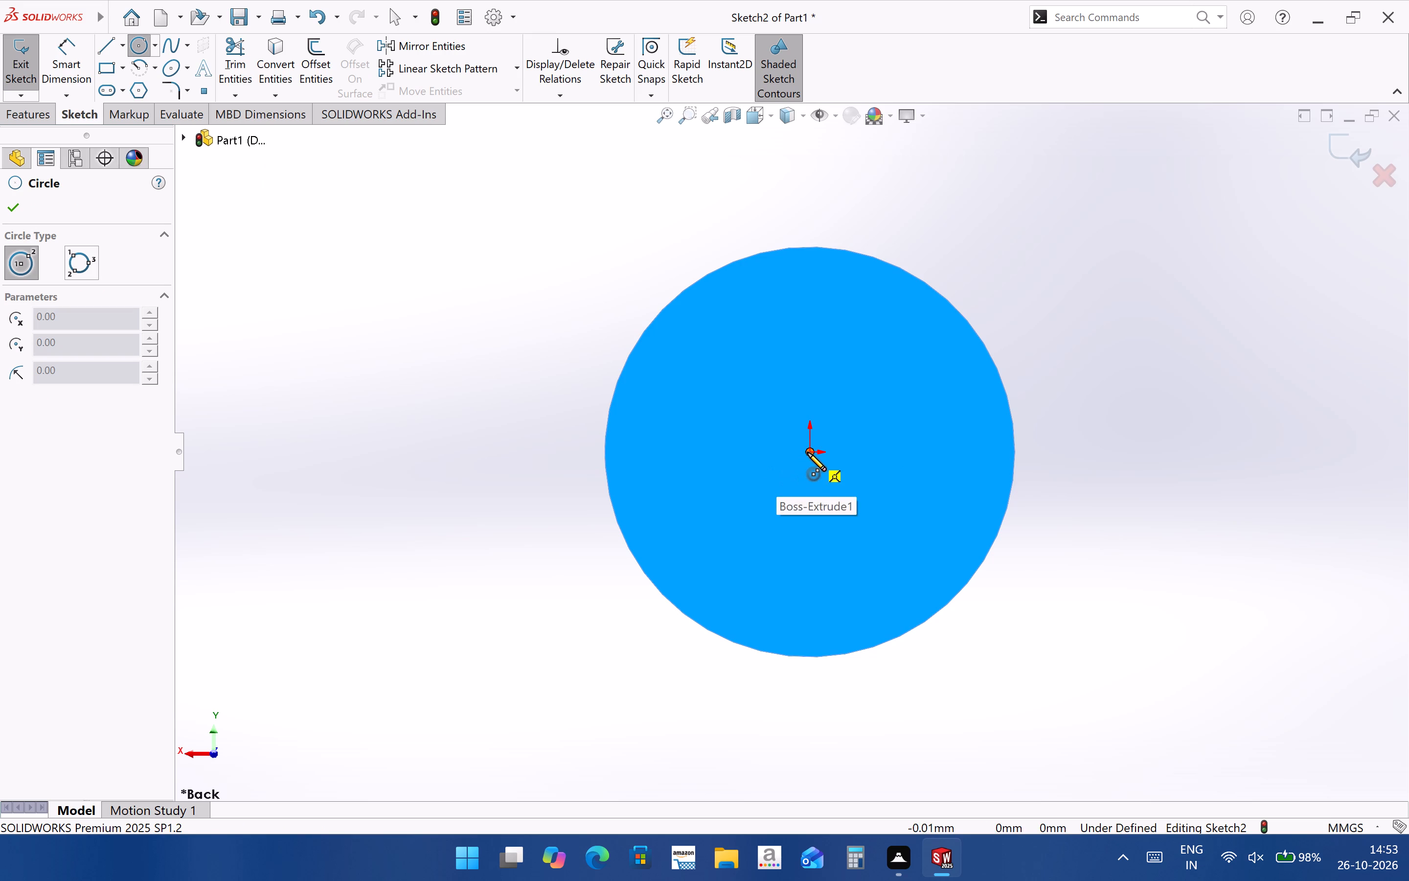
click(807, 452)
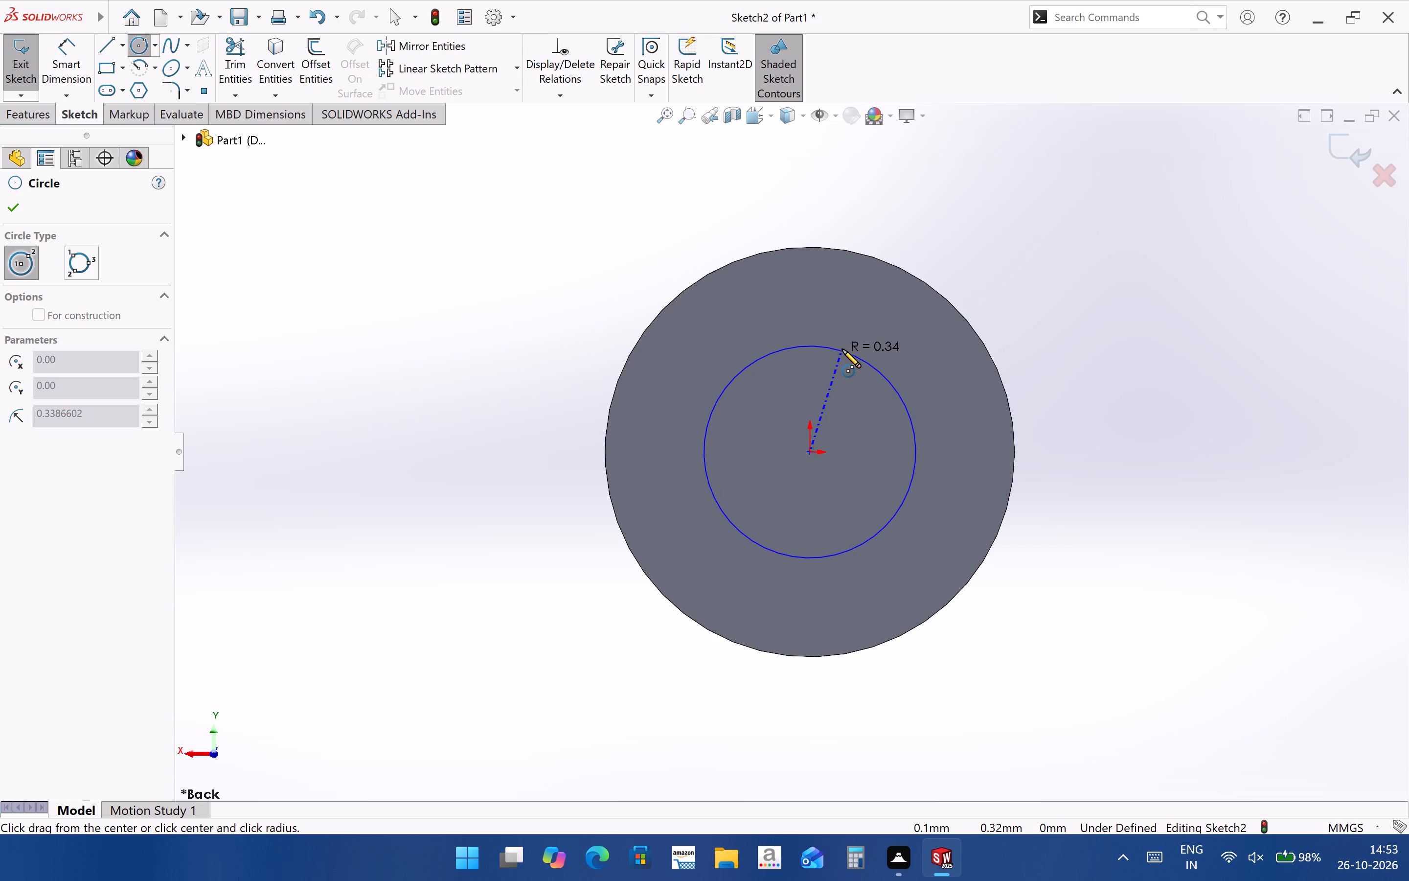
click(850, 332)
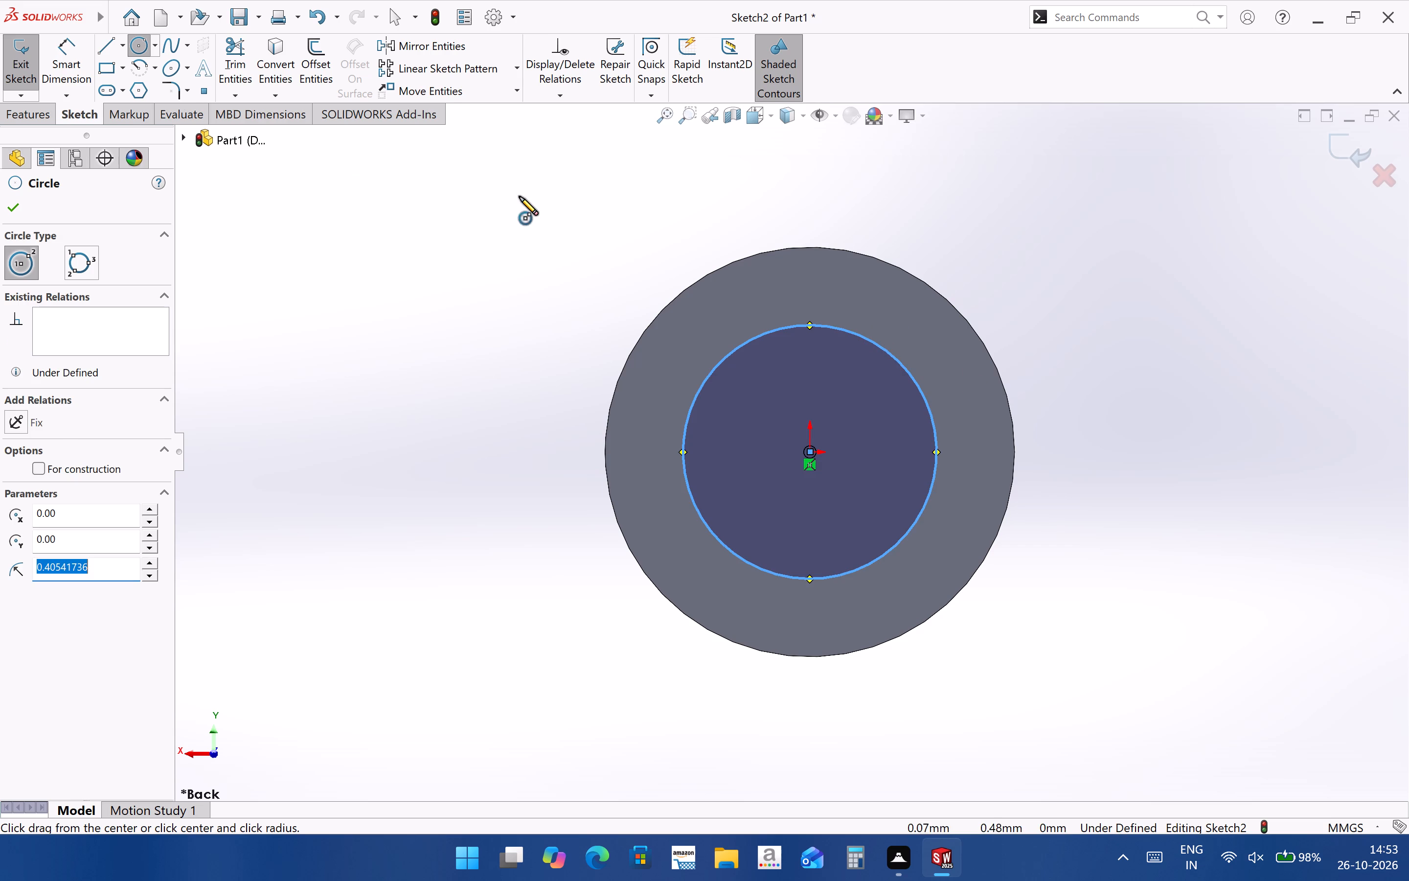
click(83, 70)
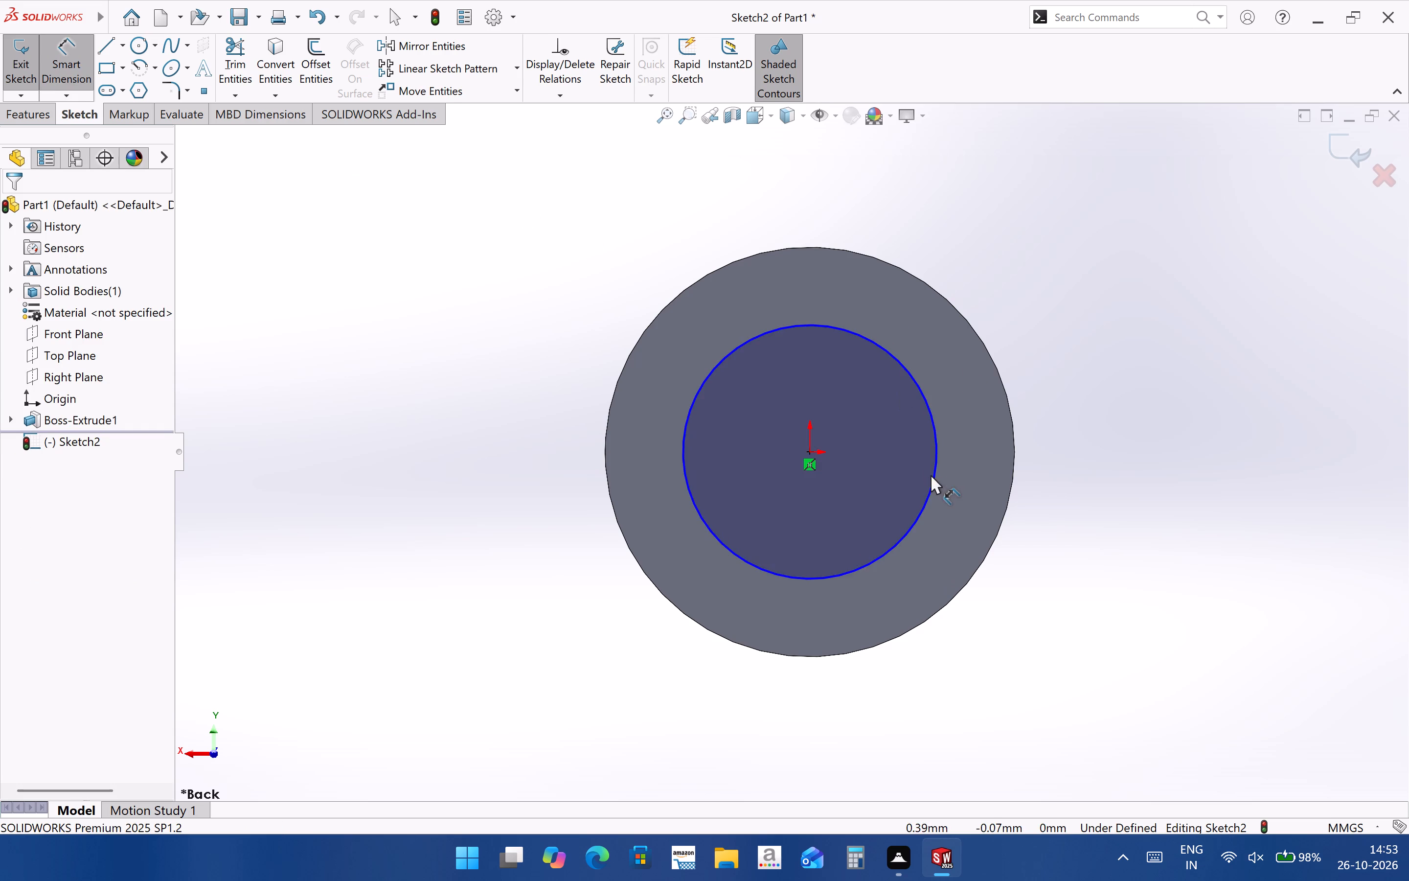
click(937, 475)
click(1034, 422)
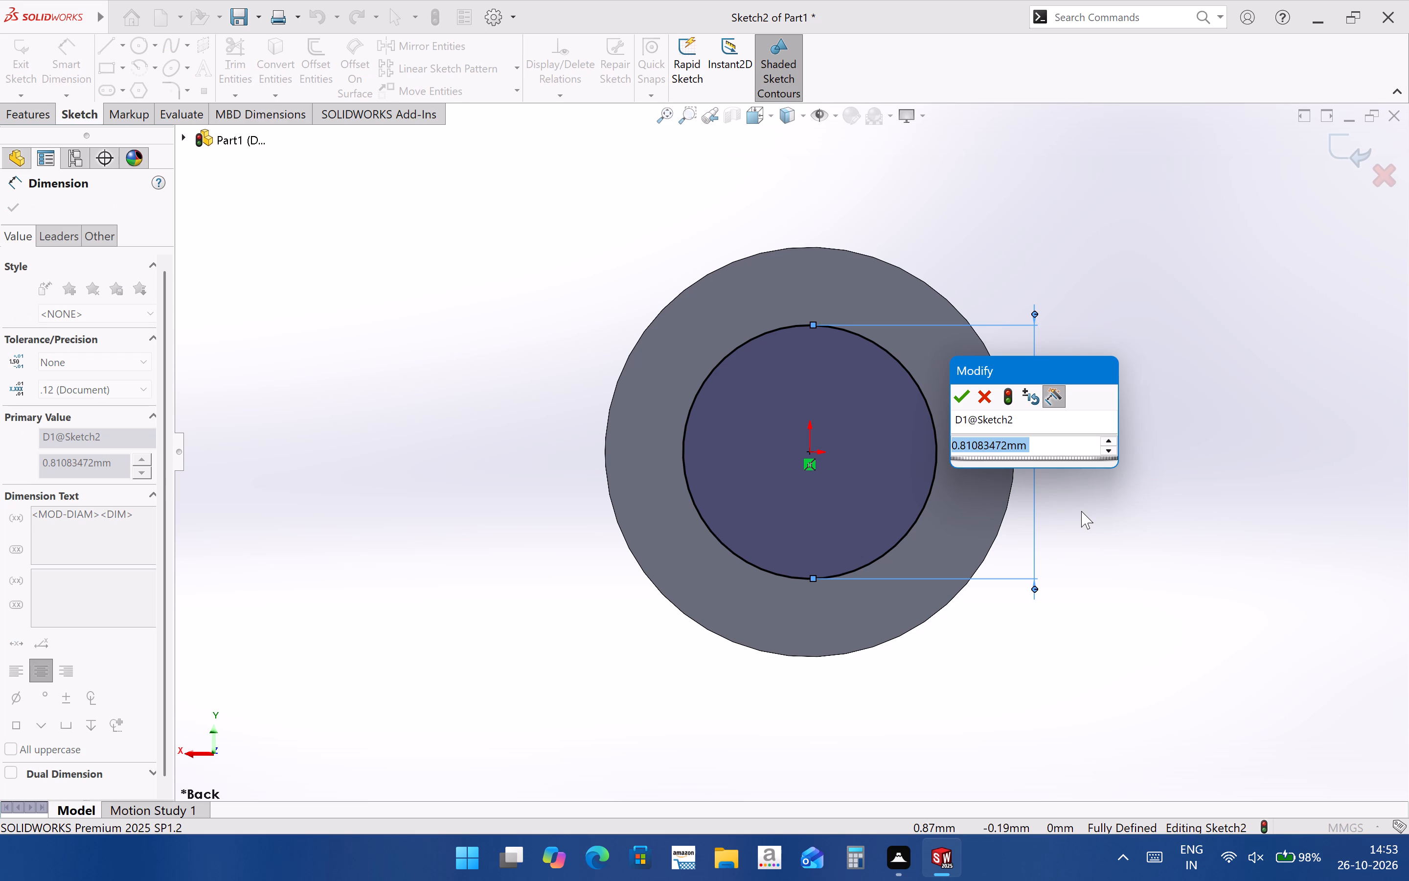
key(1)
key(Return)
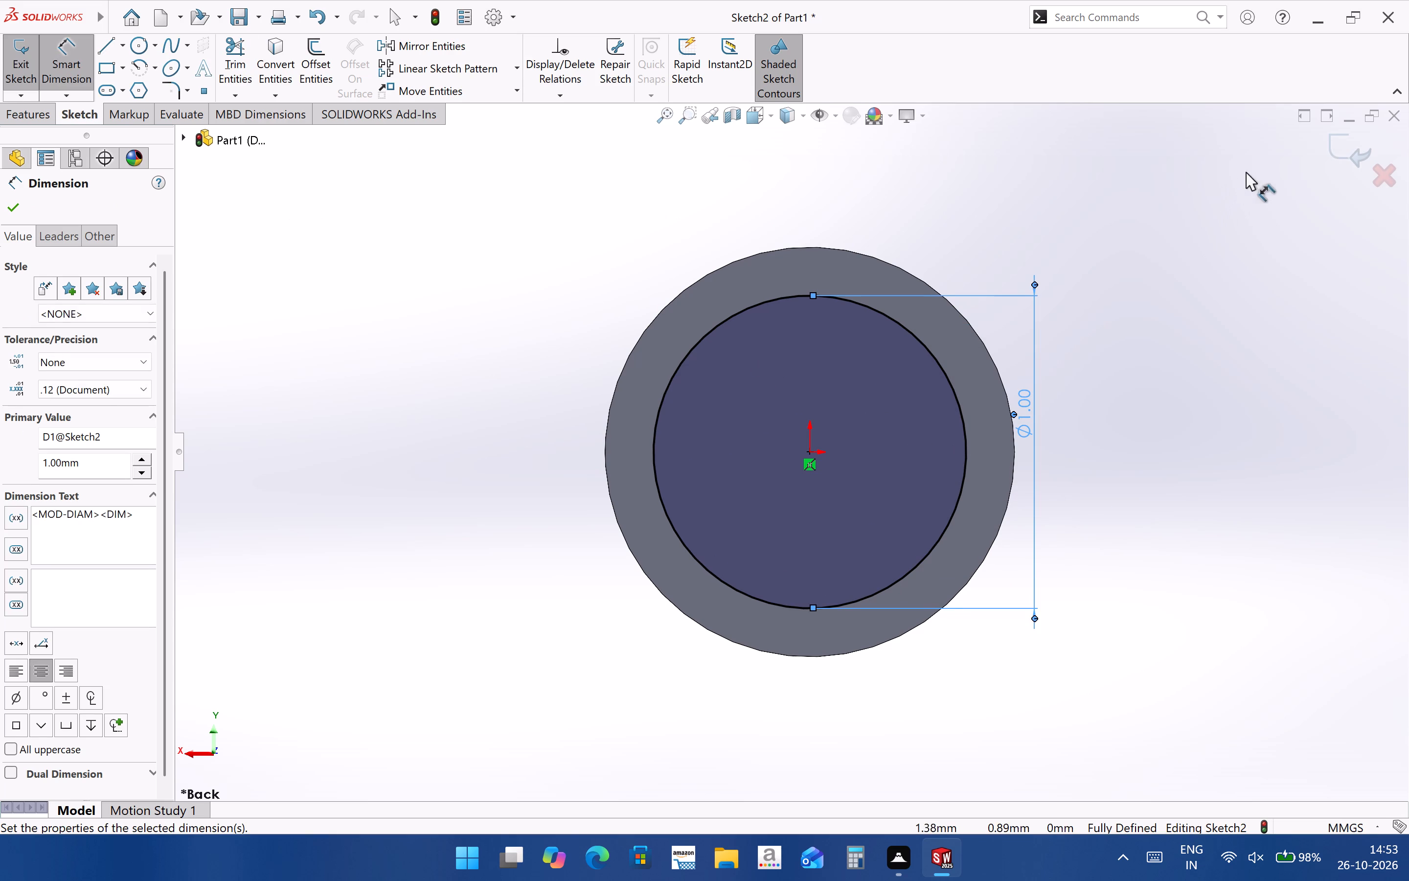
Cut the 1 mm circle into the cylinder's end face with a blind depth of 0.2 mm.
click(1347, 149)
scroll(939, 633, up, 3)
scroll(908, 672, up, 2)
middle_drag(900, 672, 1009, 537)
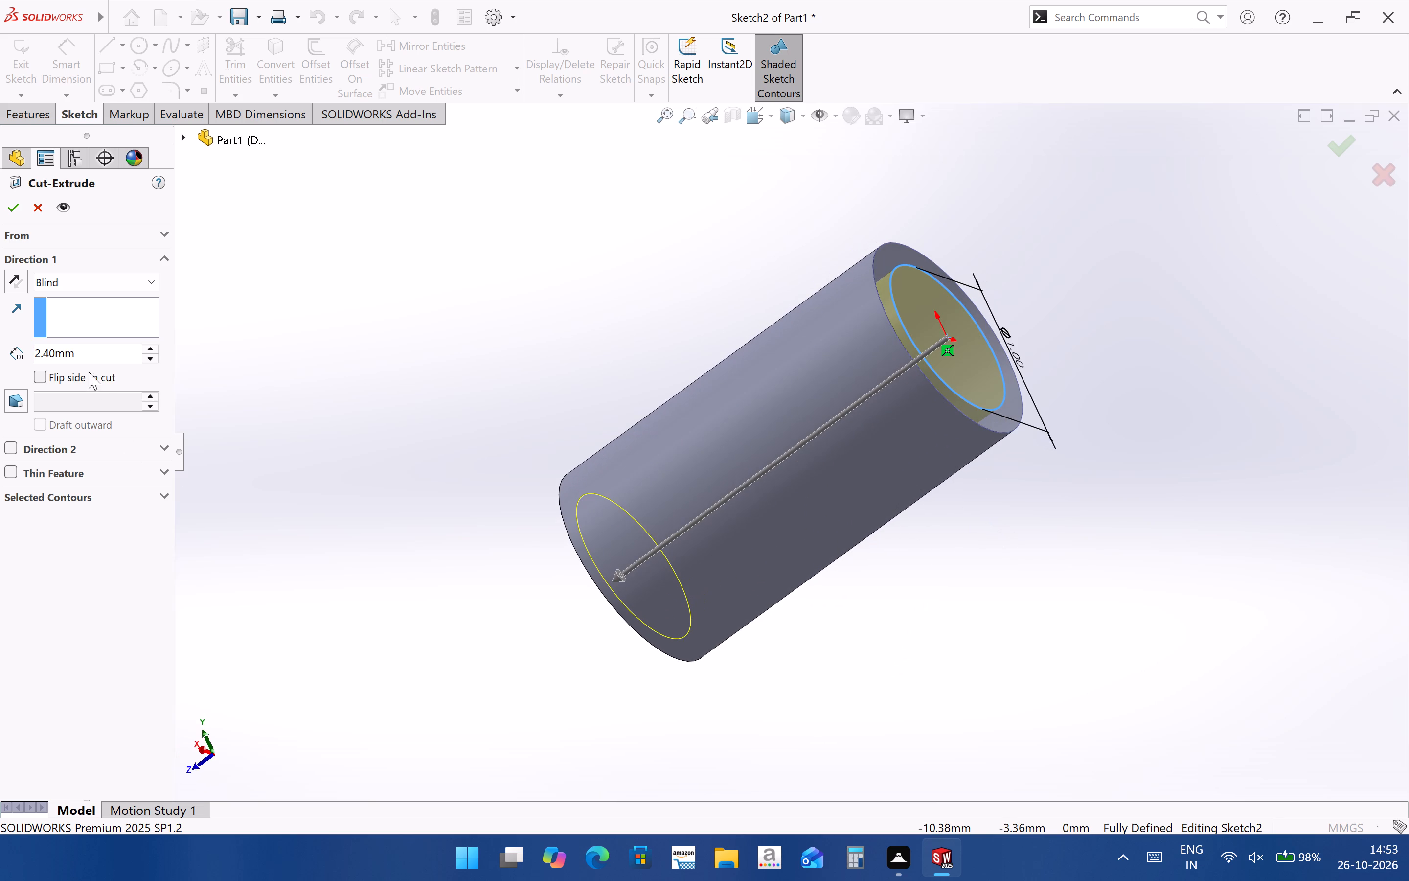
click(96, 354)
drag(97, 353, 13, 344)
key(BackSpace)
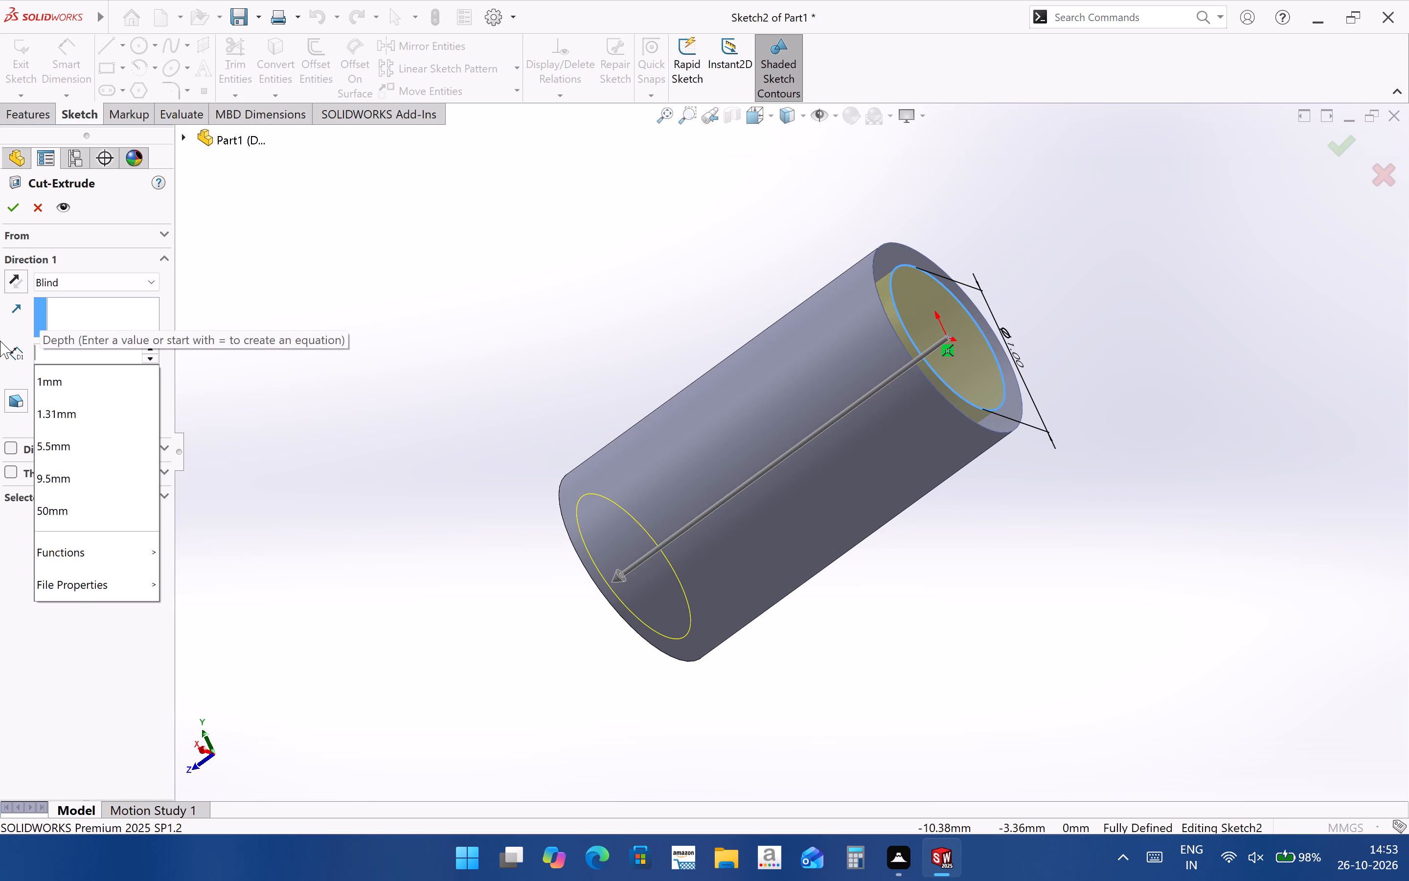
text(0.2)
key(Return)
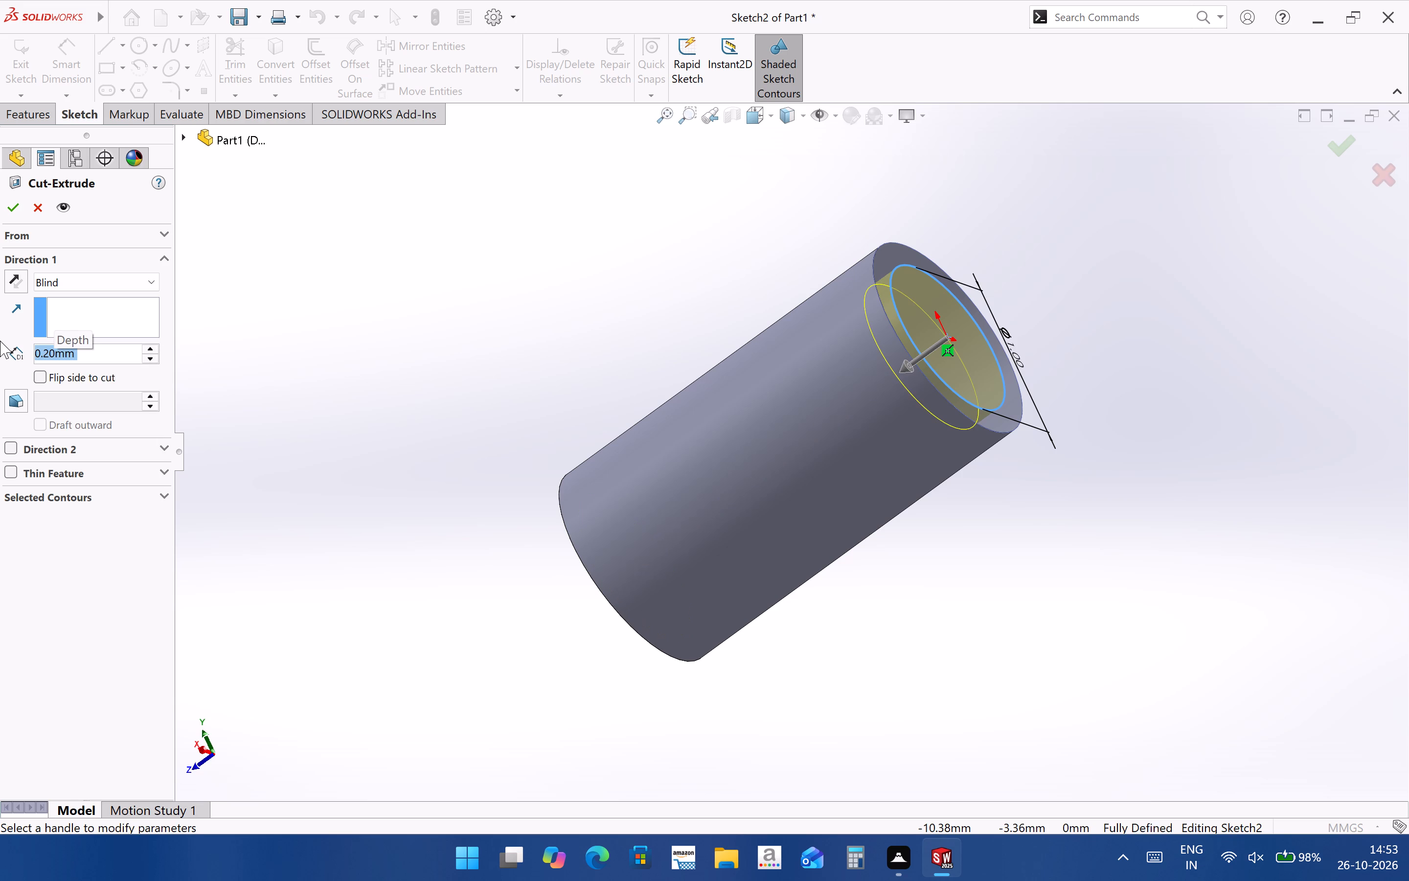
click(1334, 159)
click(1334, 147)
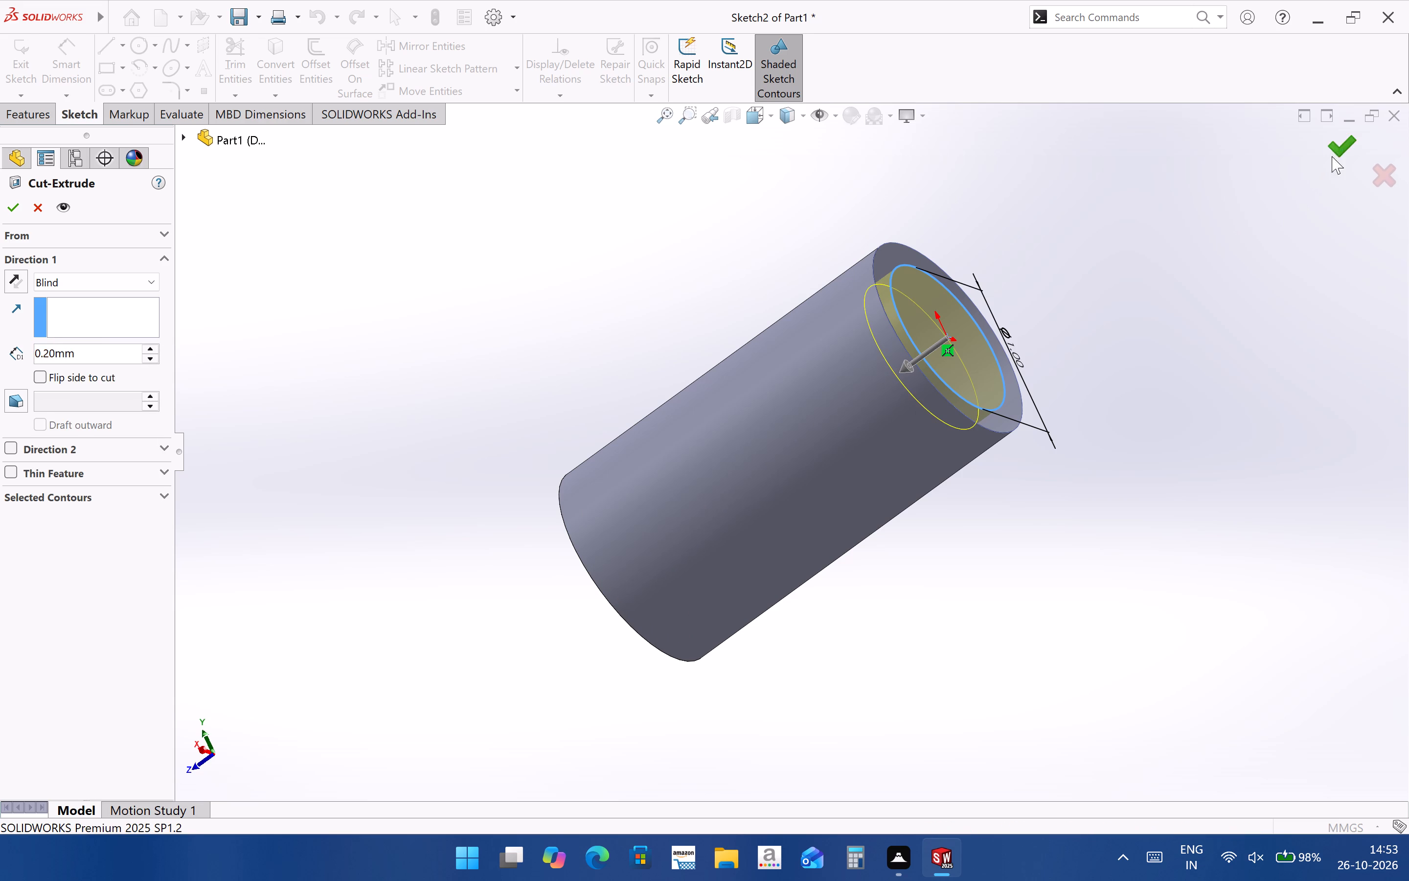
drag(1285, 393, 1287, 402)
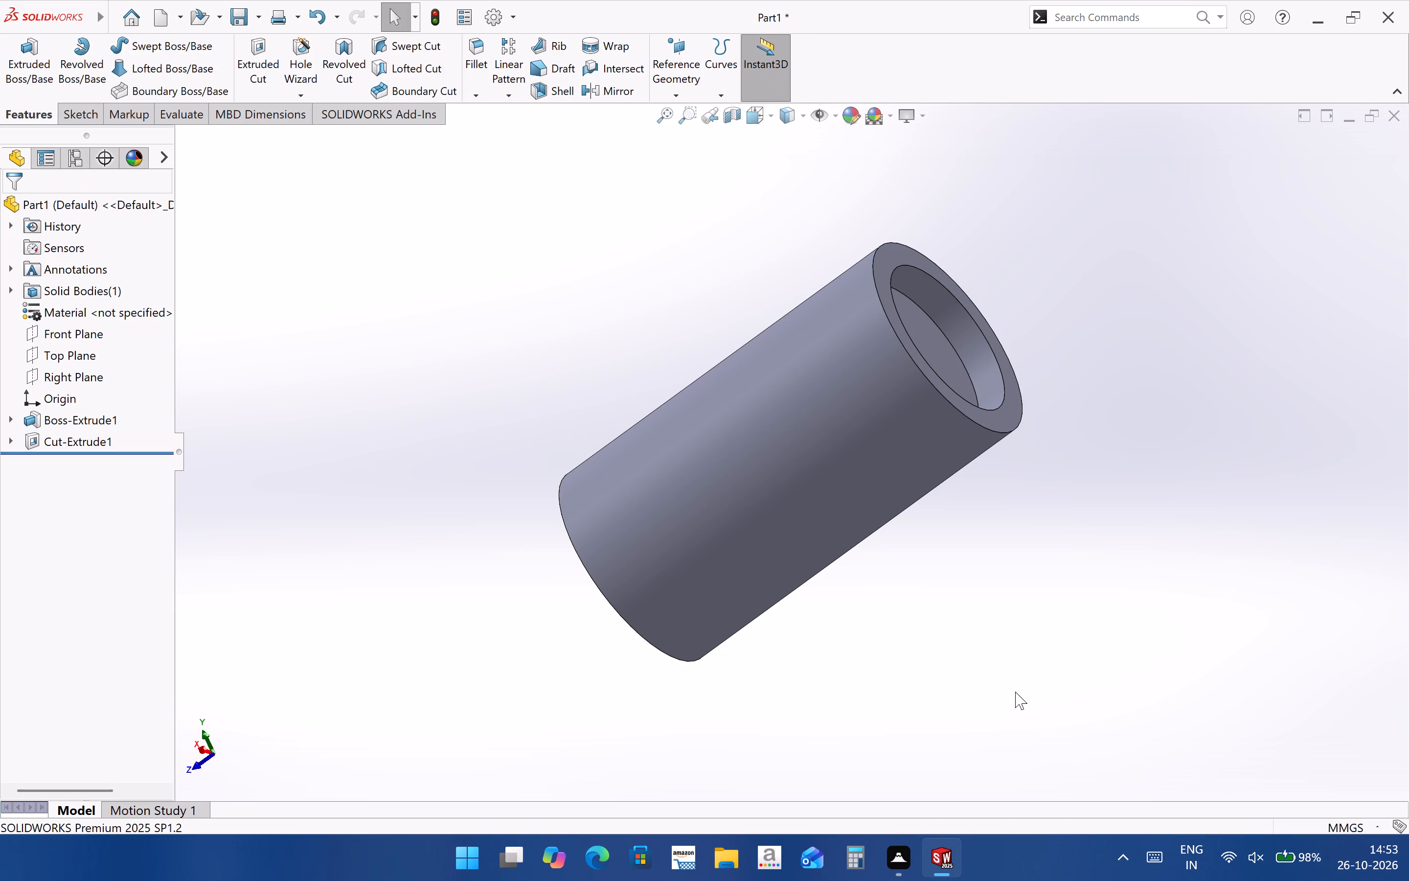
Edit the circular cut in the cylinder's end face and set its blind depth to 0.1 mm.
scroll(876, 649, up, 1)
middle_drag(871, 649, 775, 567)
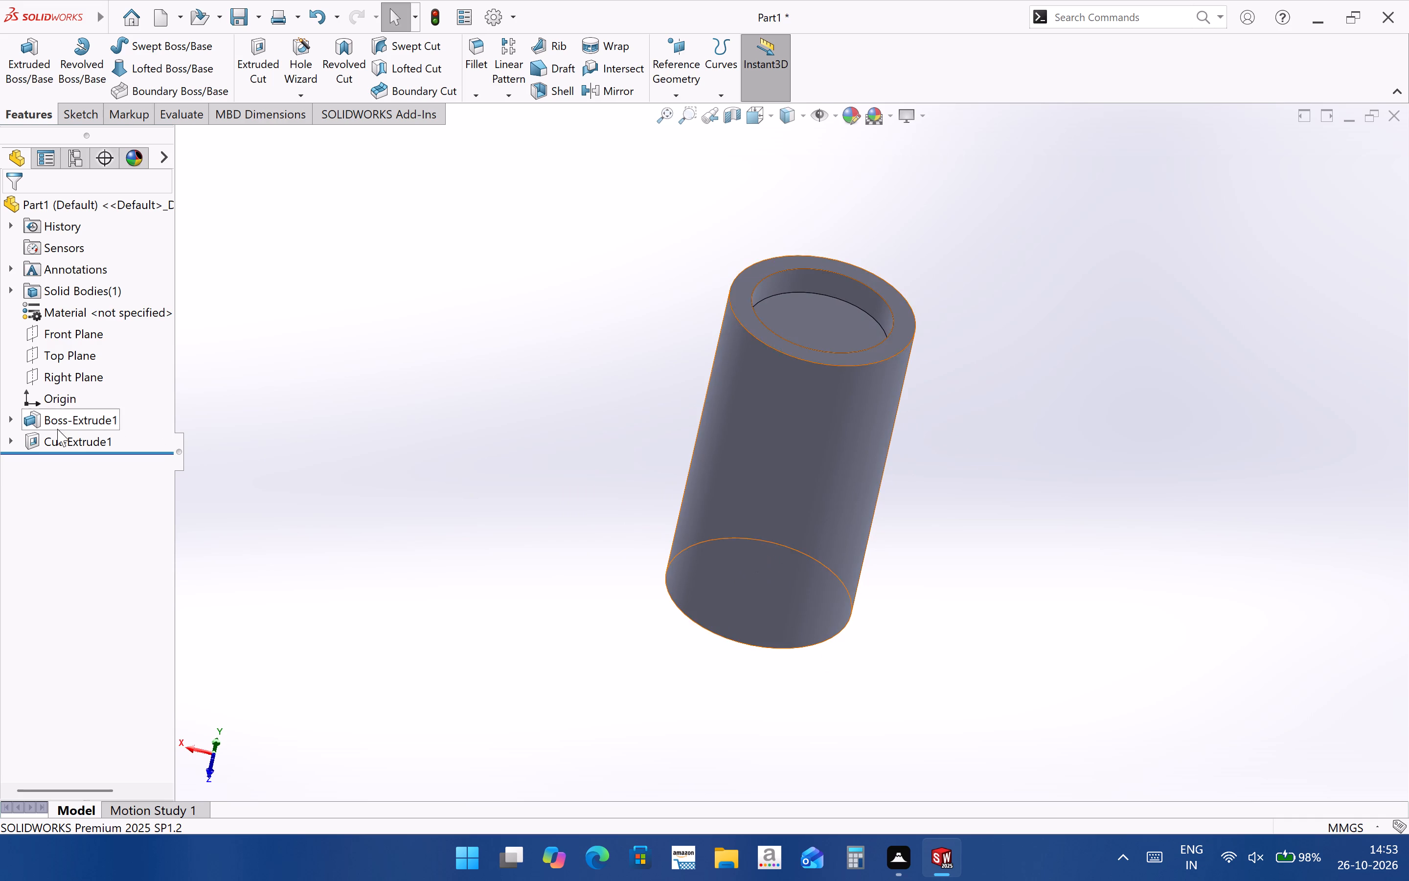
click(66, 436)
click(80, 398)
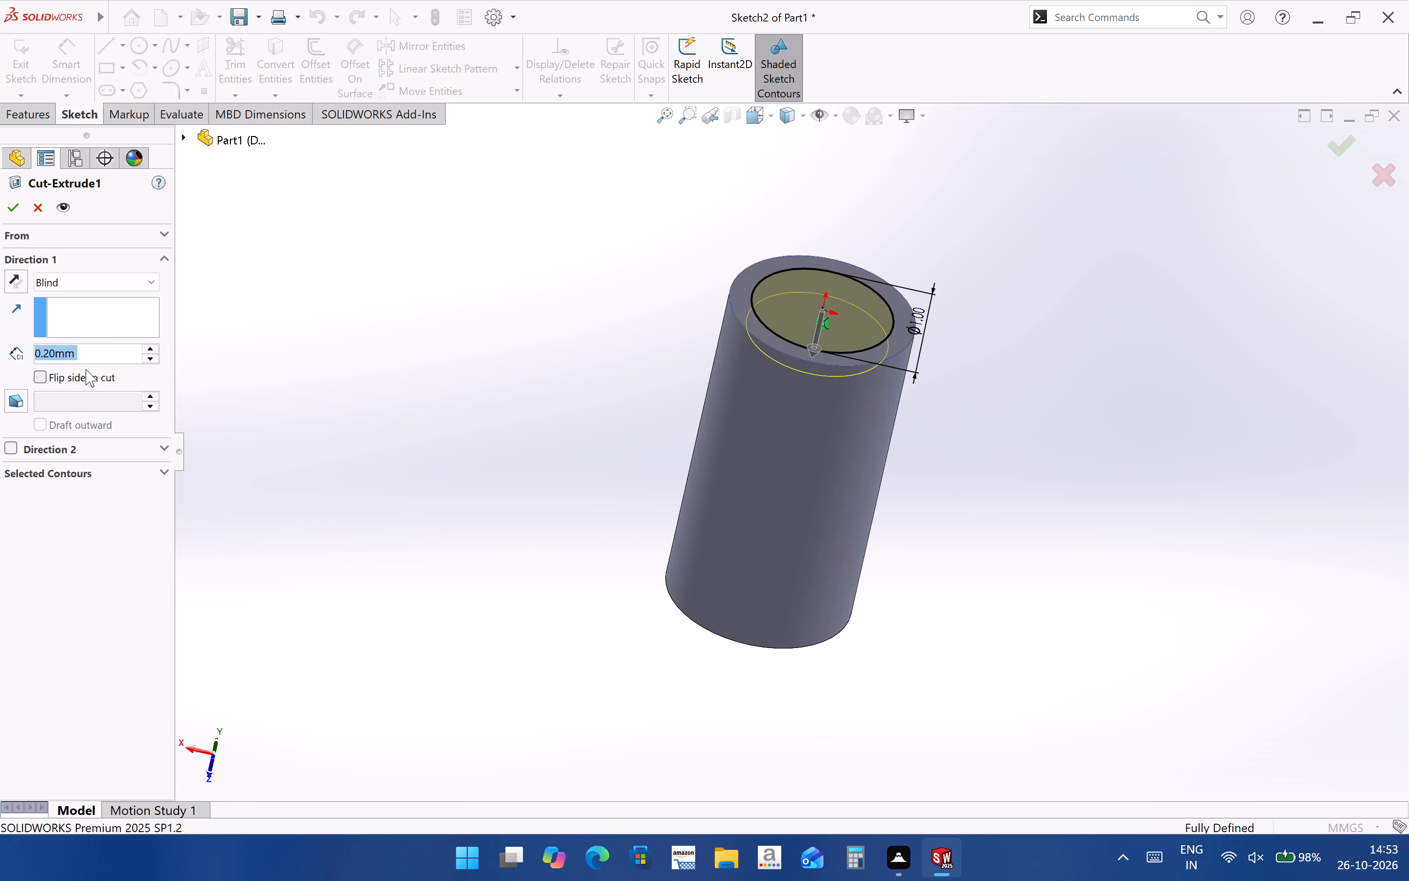
click(101, 339)
click(101, 348)
key(BackSpace)
key(BackSpace)
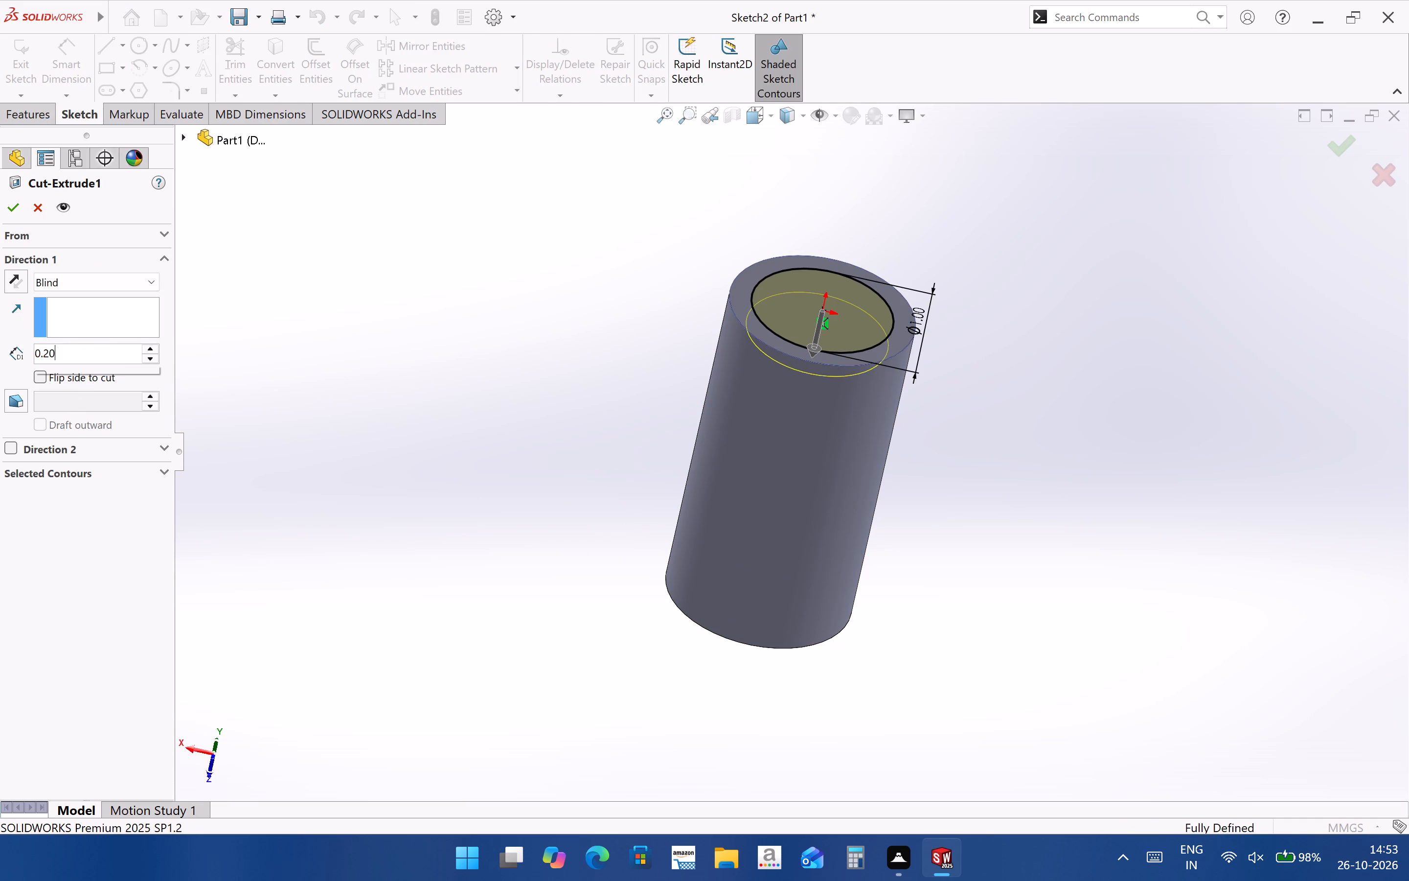
key(BackSpace)
key(BackSpace)
key(1)
key(Return)
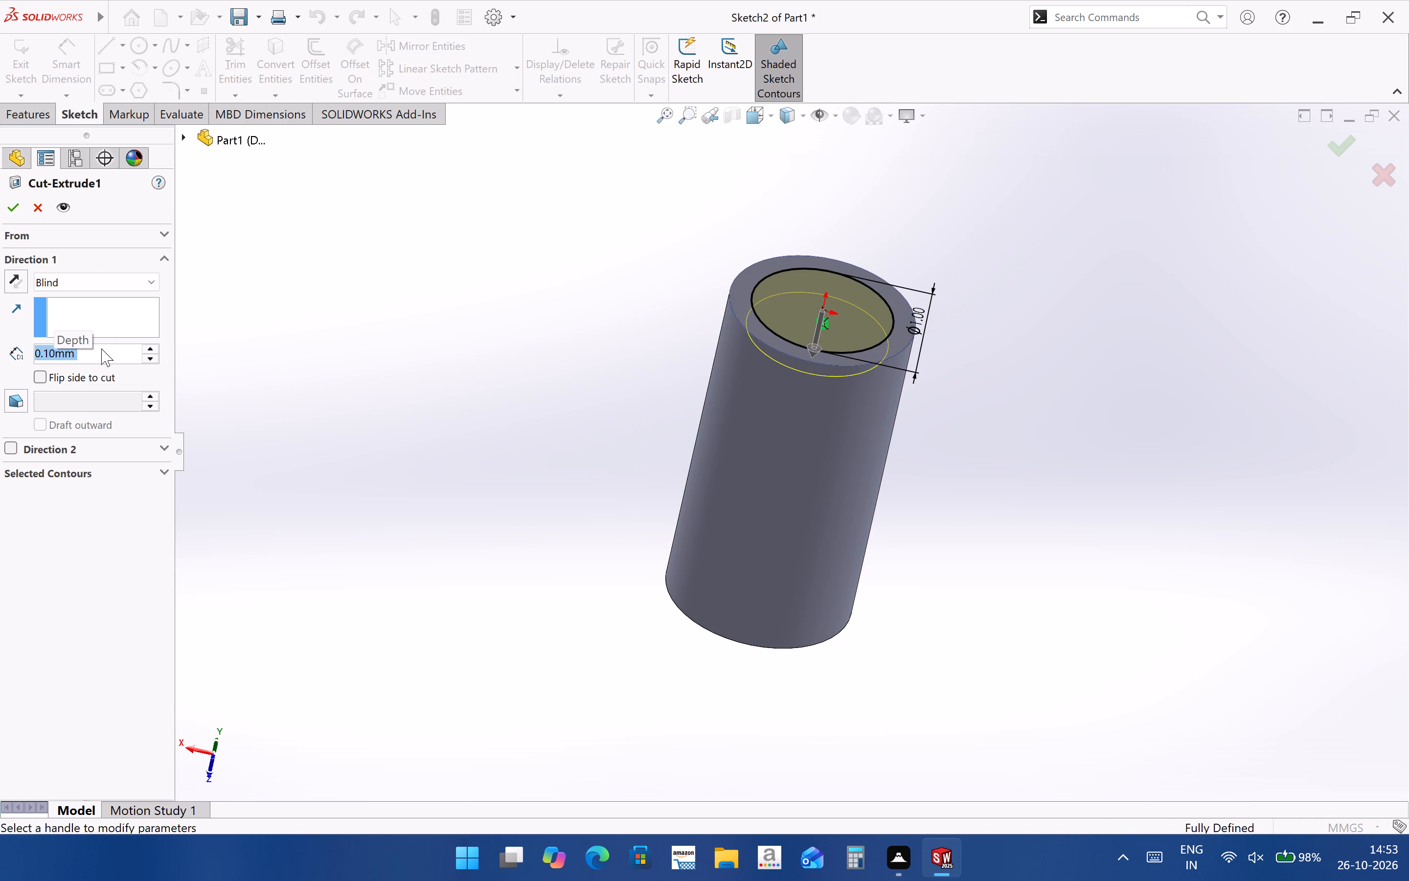
click(1353, 154)
click(1234, 440)
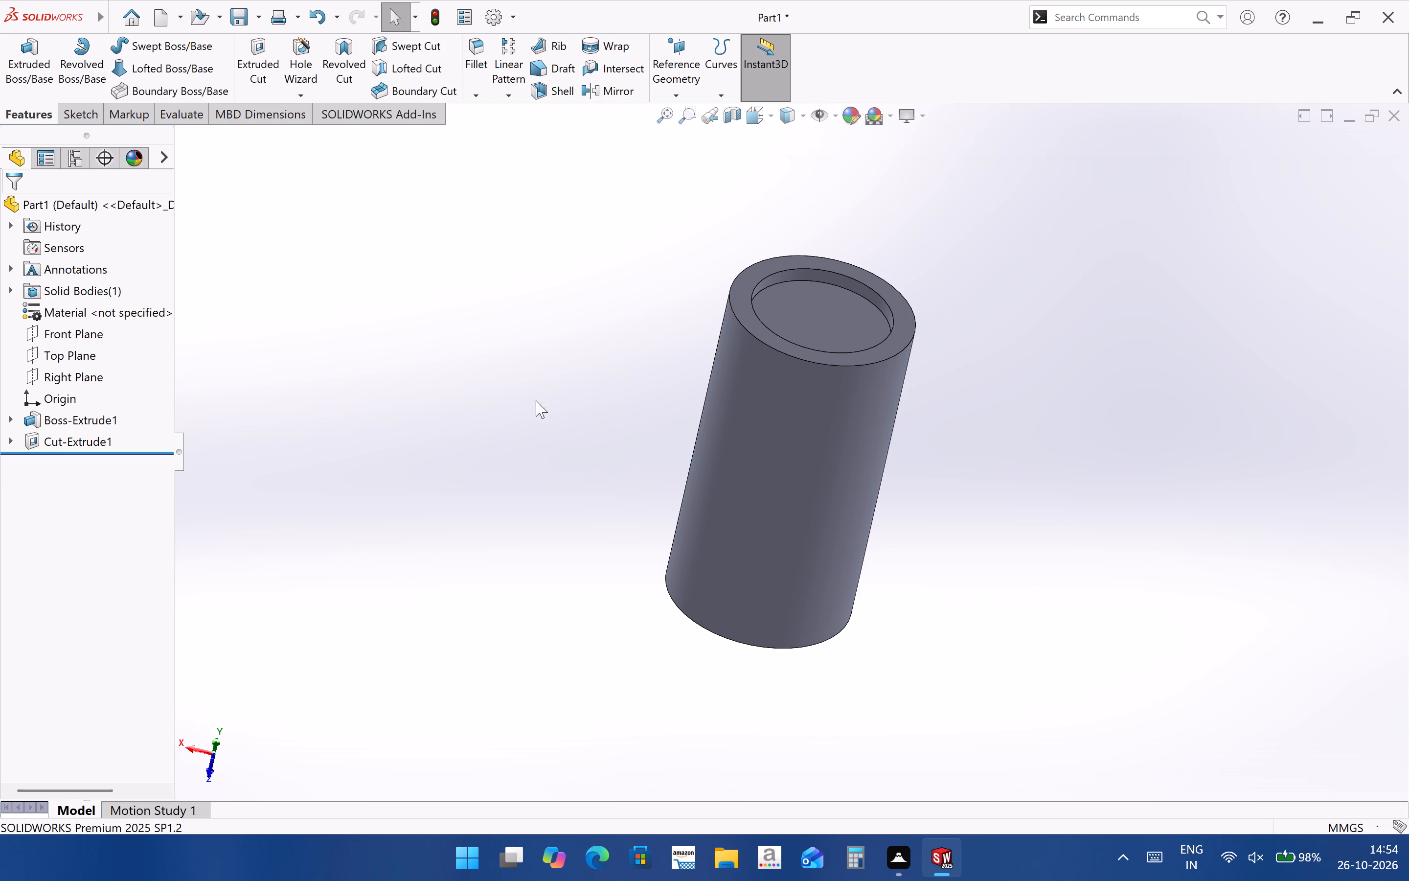
Display the Front, Top and Right planes to check where they lie relative to the cylinder, and hide them again.
middle_drag(652, 521, 725, 495)
scroll(652, 521, up, 1)
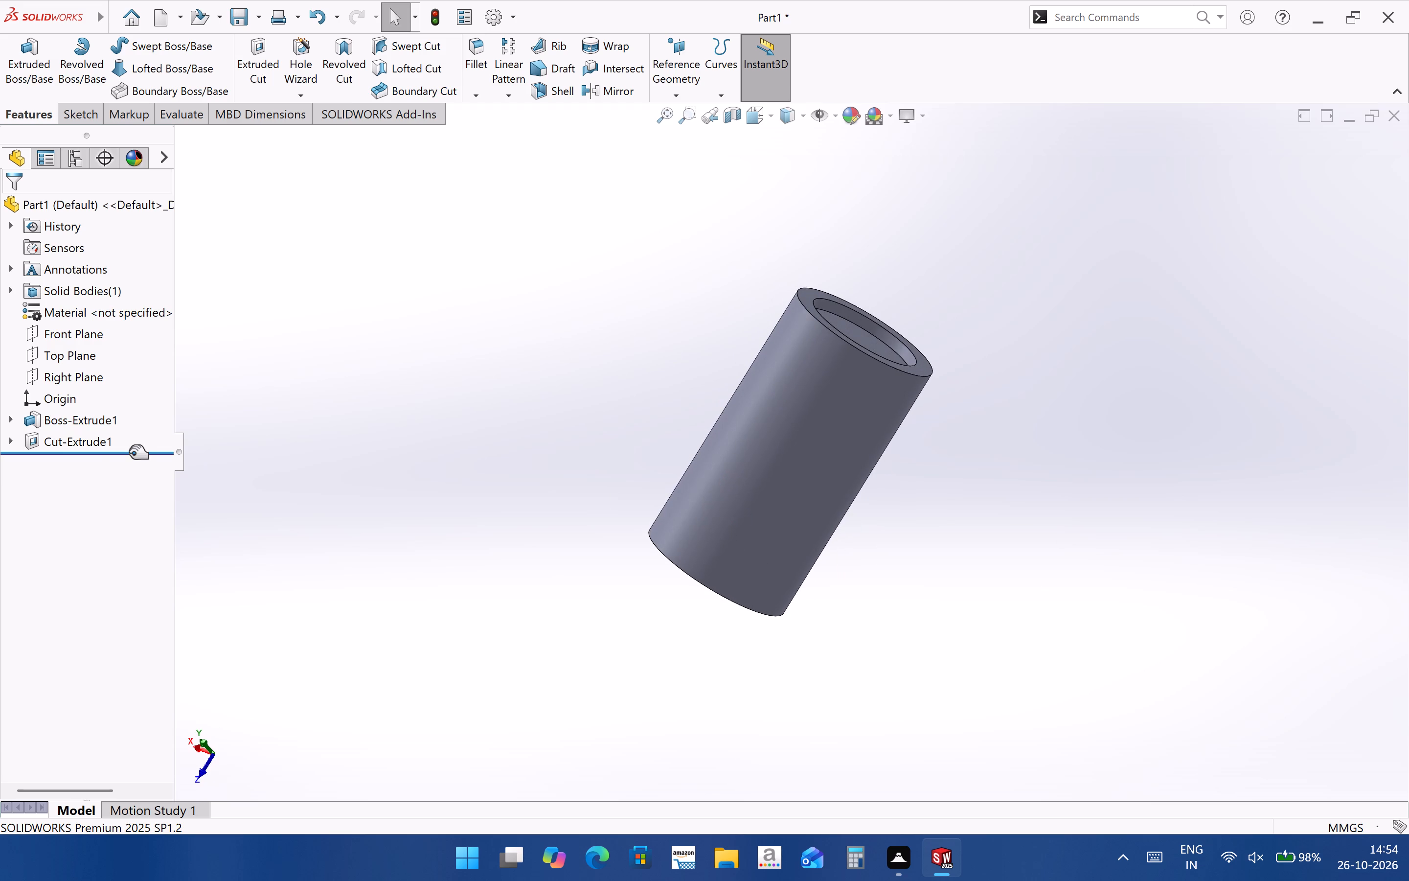
click(91, 441)
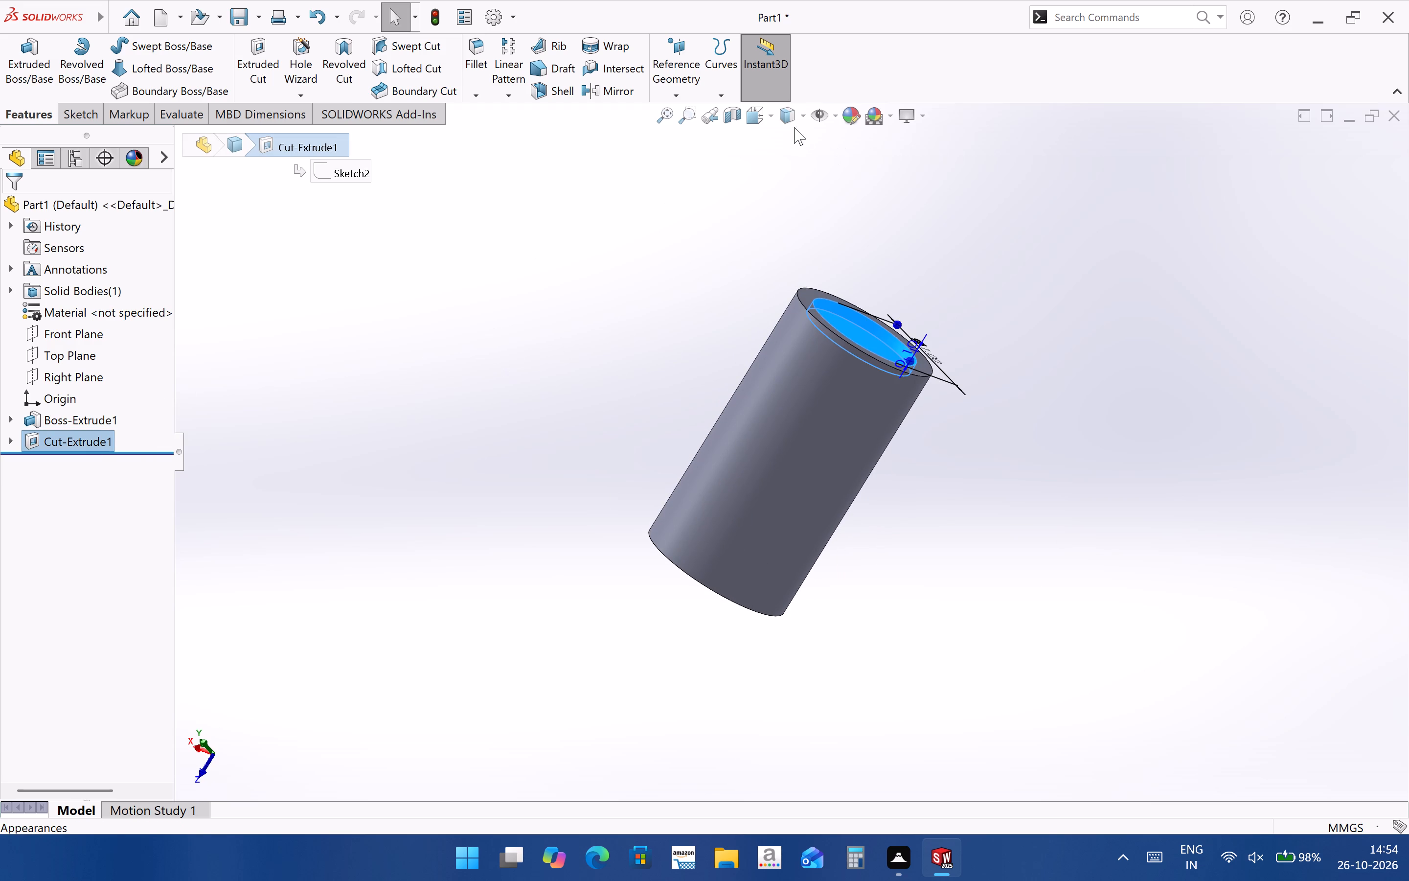
click(800, 120)
click(766, 120)
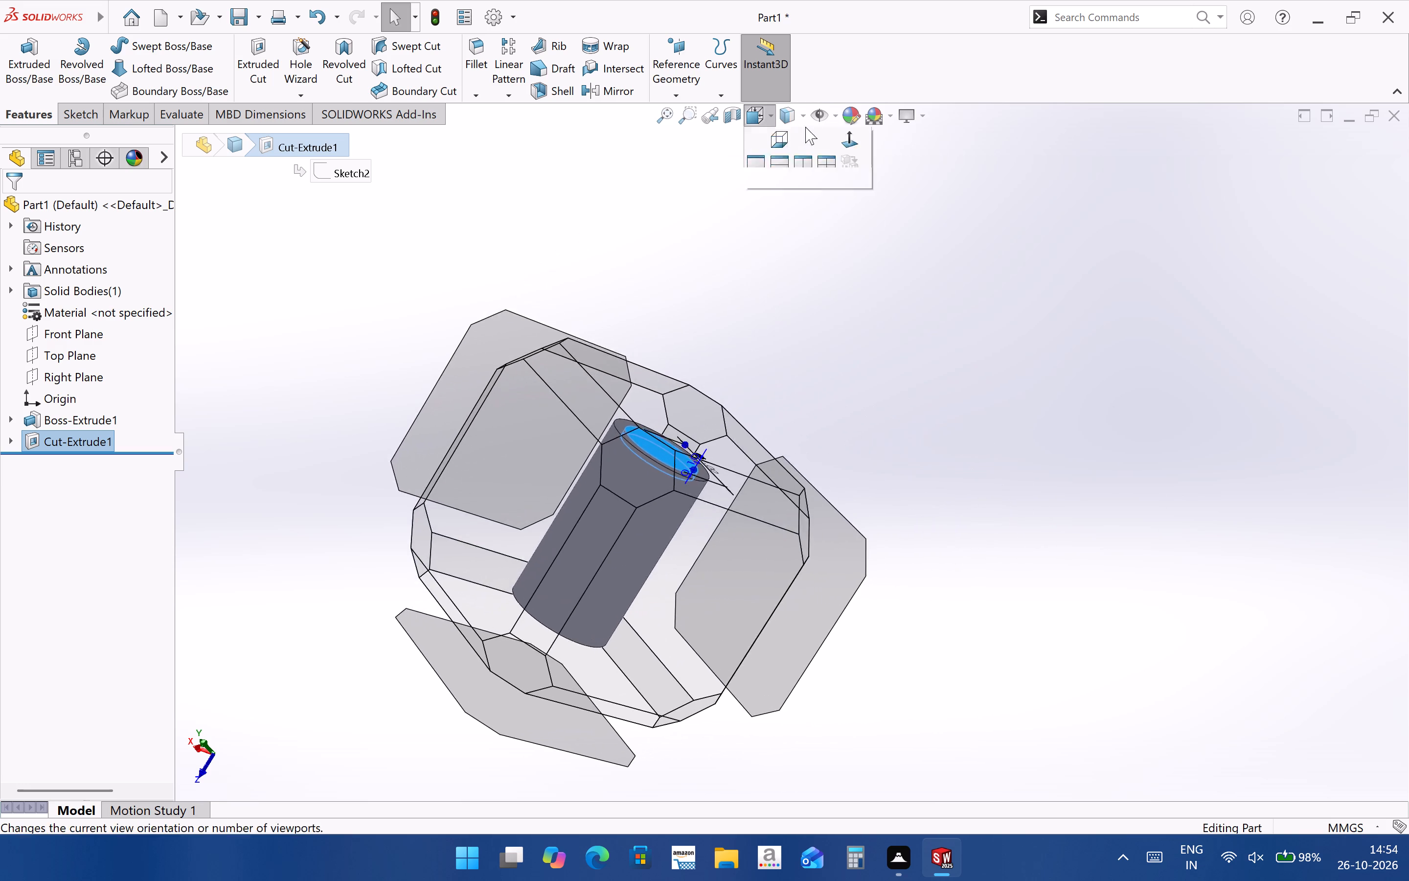
click(834, 114)
click(844, 131)
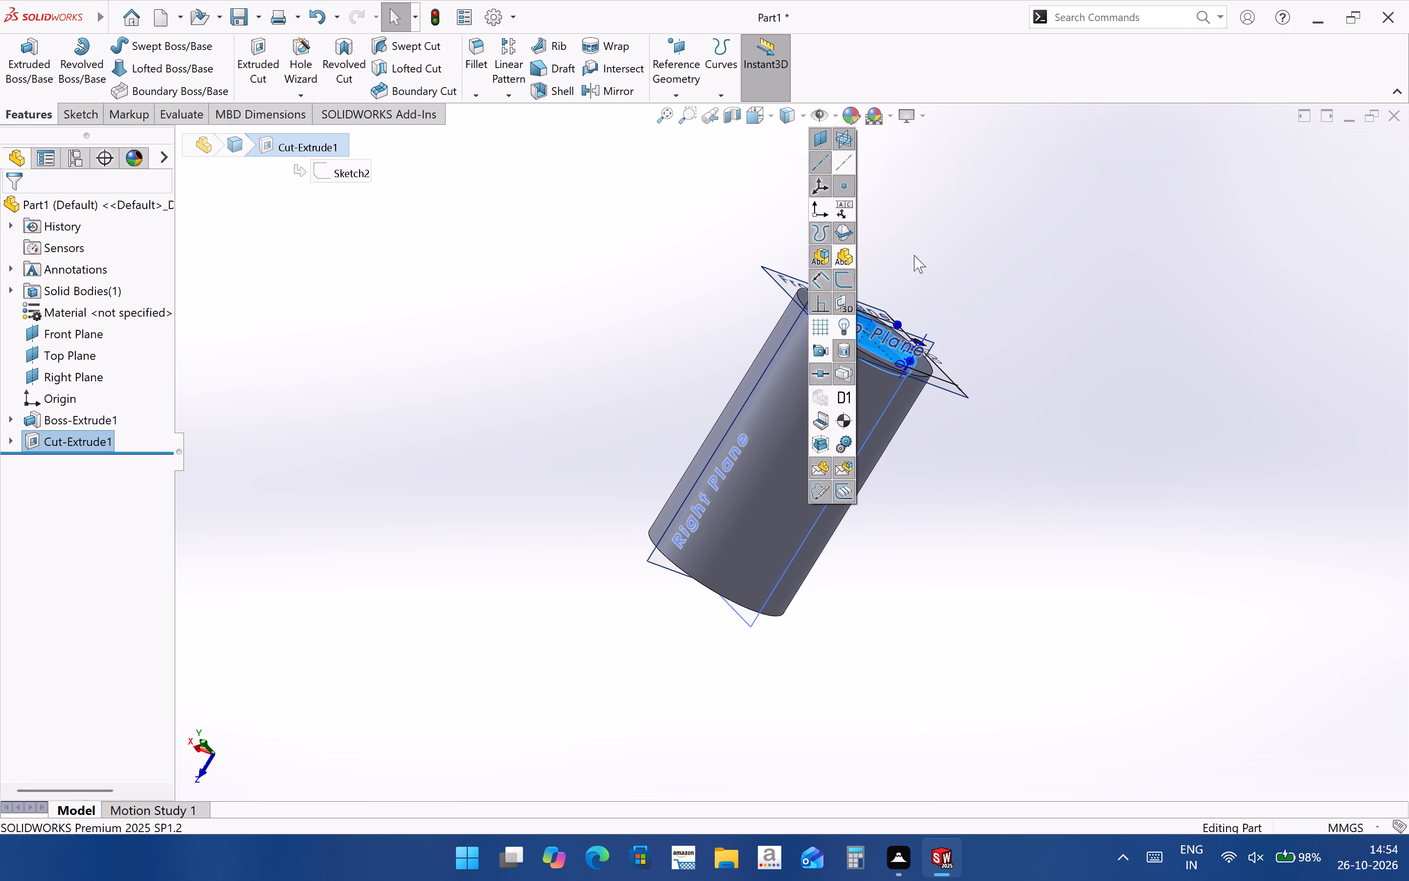
click(1128, 634)
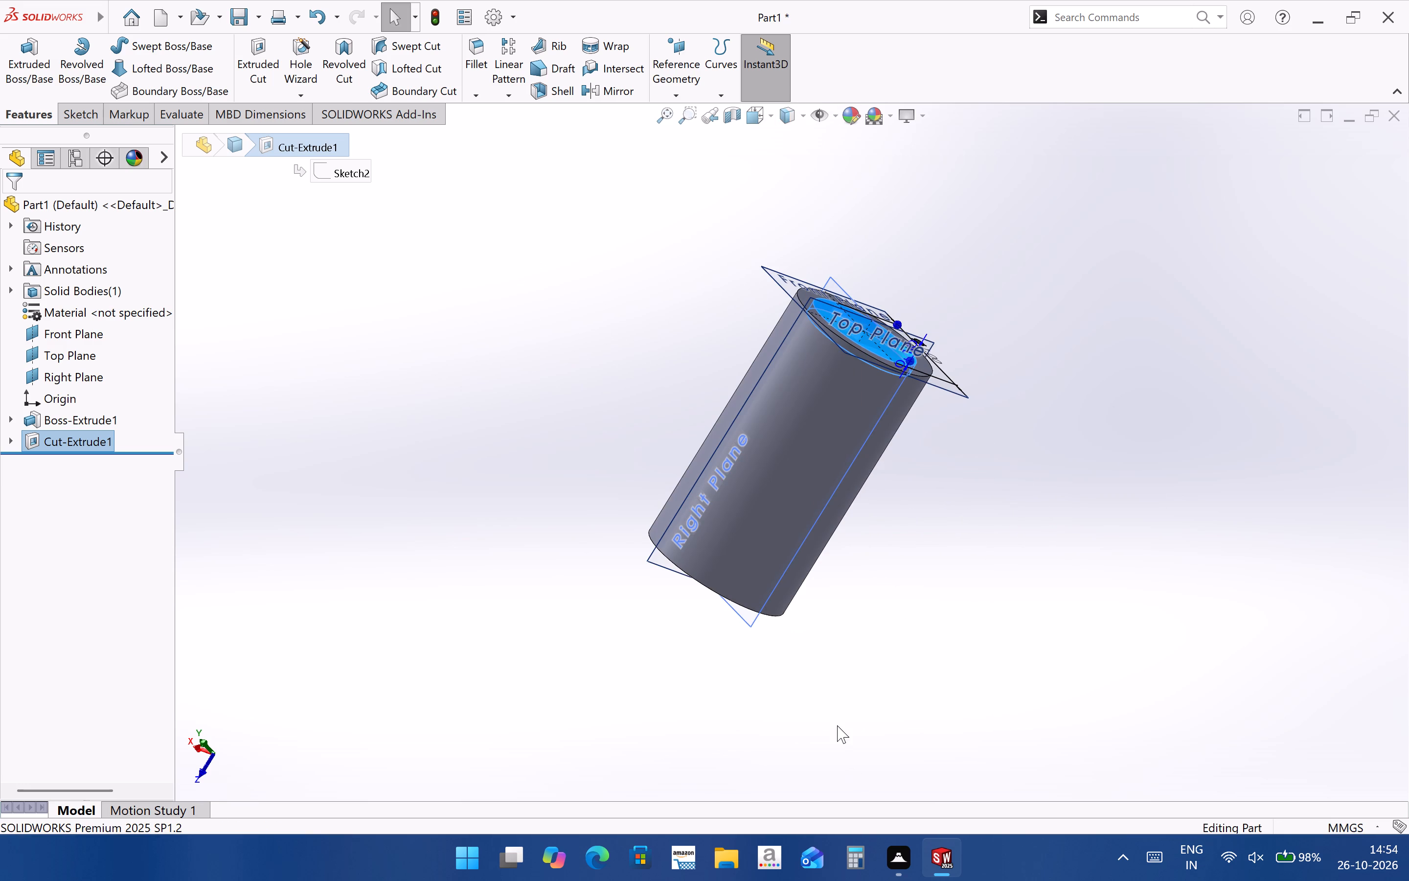
middle_drag(837, 725, 800, 800)
click(989, 633)
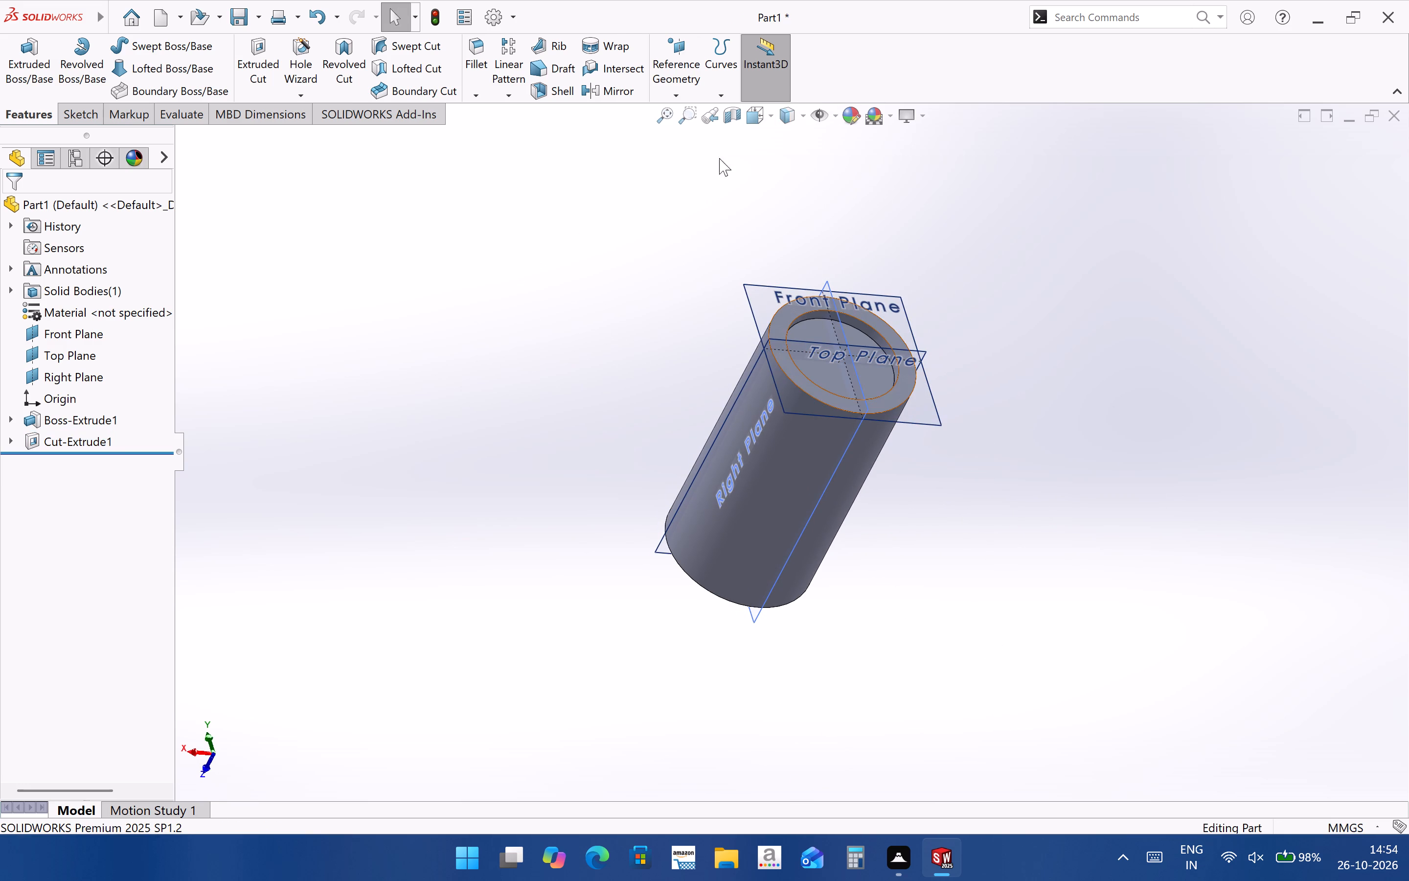
click(833, 118)
click(849, 140)
click(950, 212)
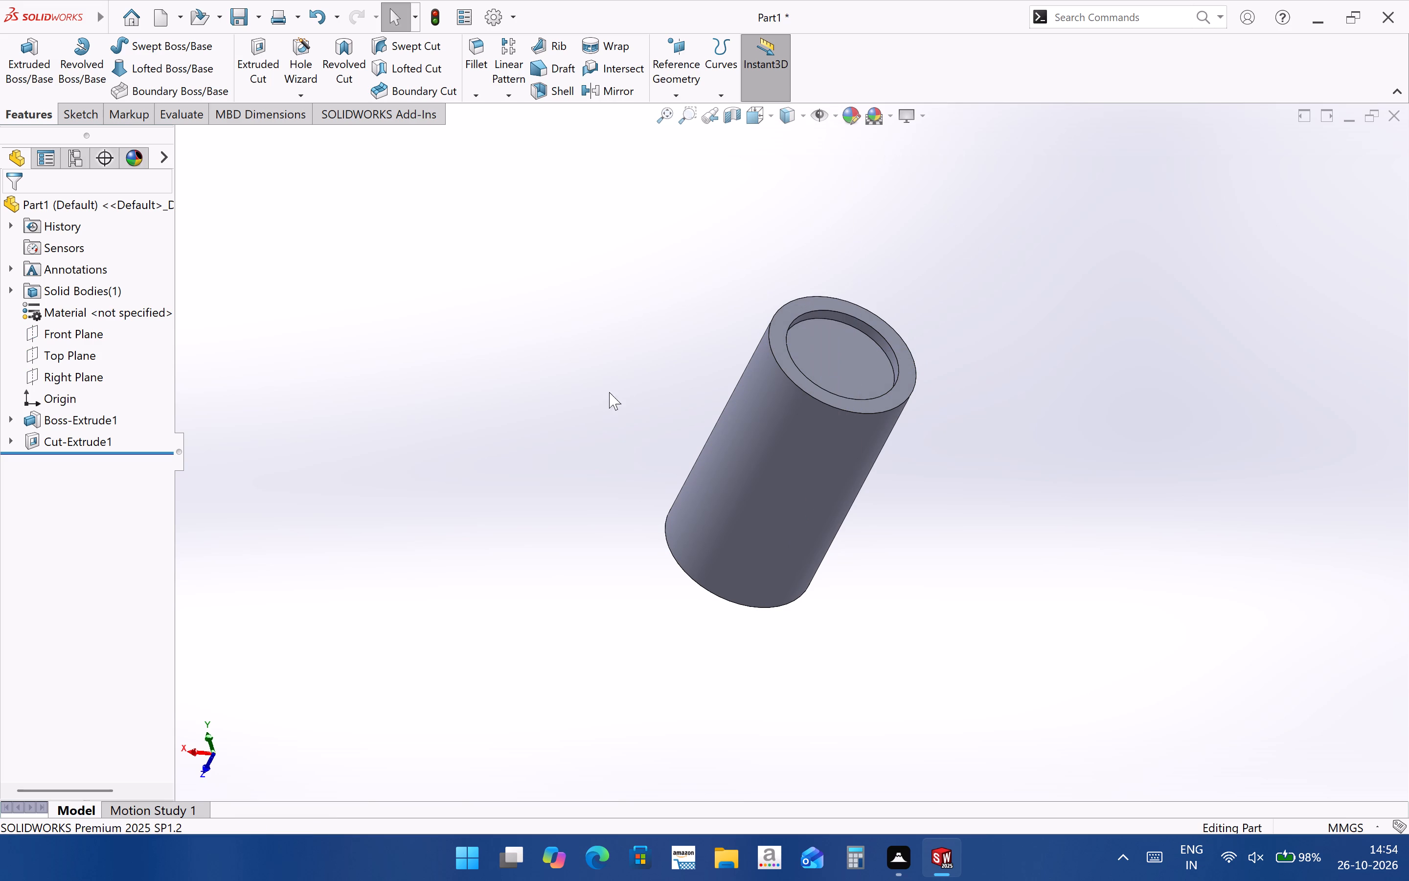
Create a reference plane midway between the cylinder's two end faces.
click(674, 97)
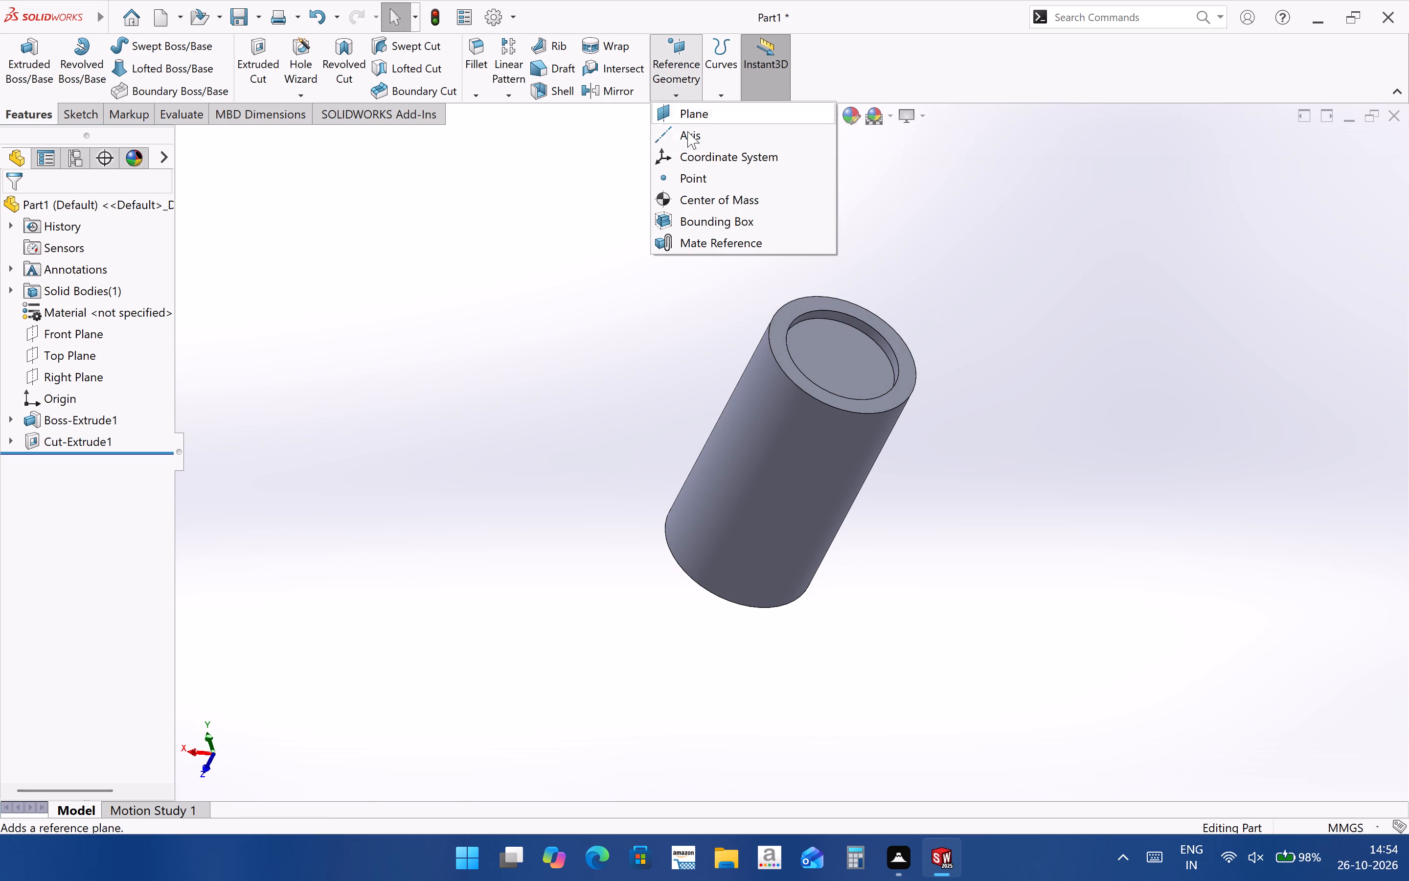
click(687, 120)
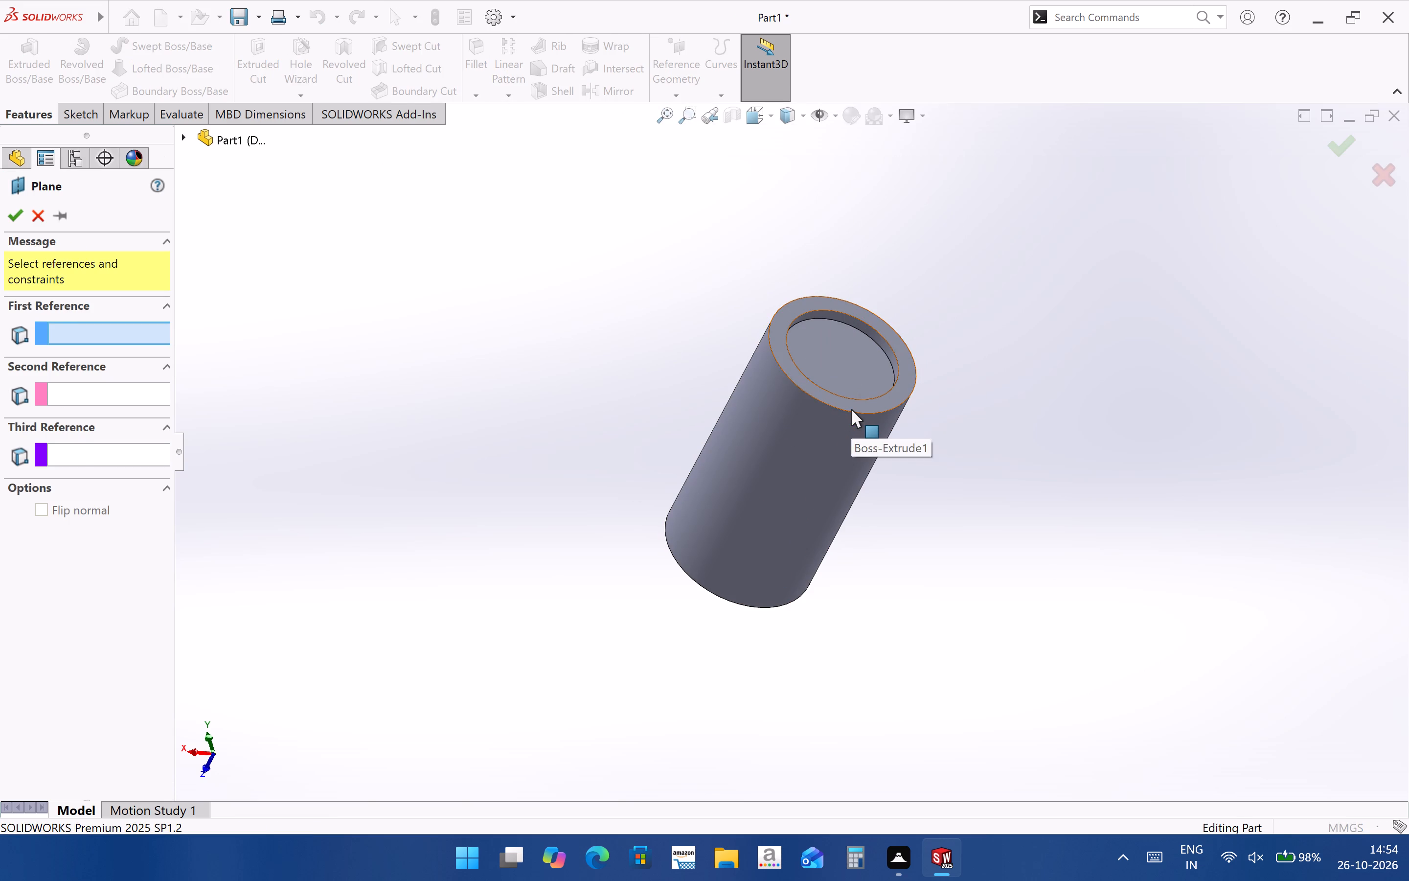
click(851, 409)
middle_drag(773, 556, 950, 430)
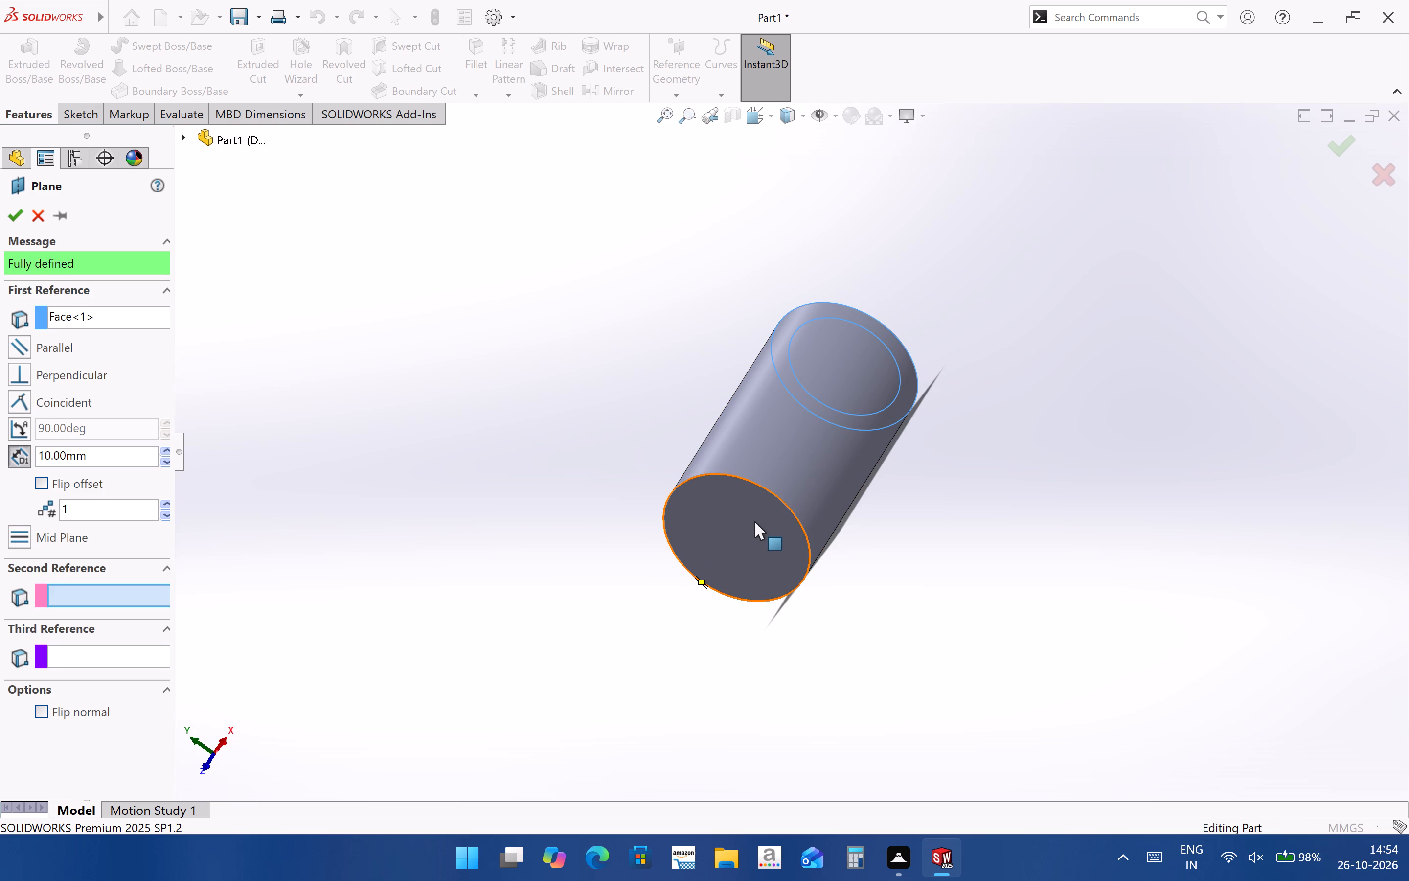
ctrl+click(754, 521)
click(1350, 150)
click(1046, 558)
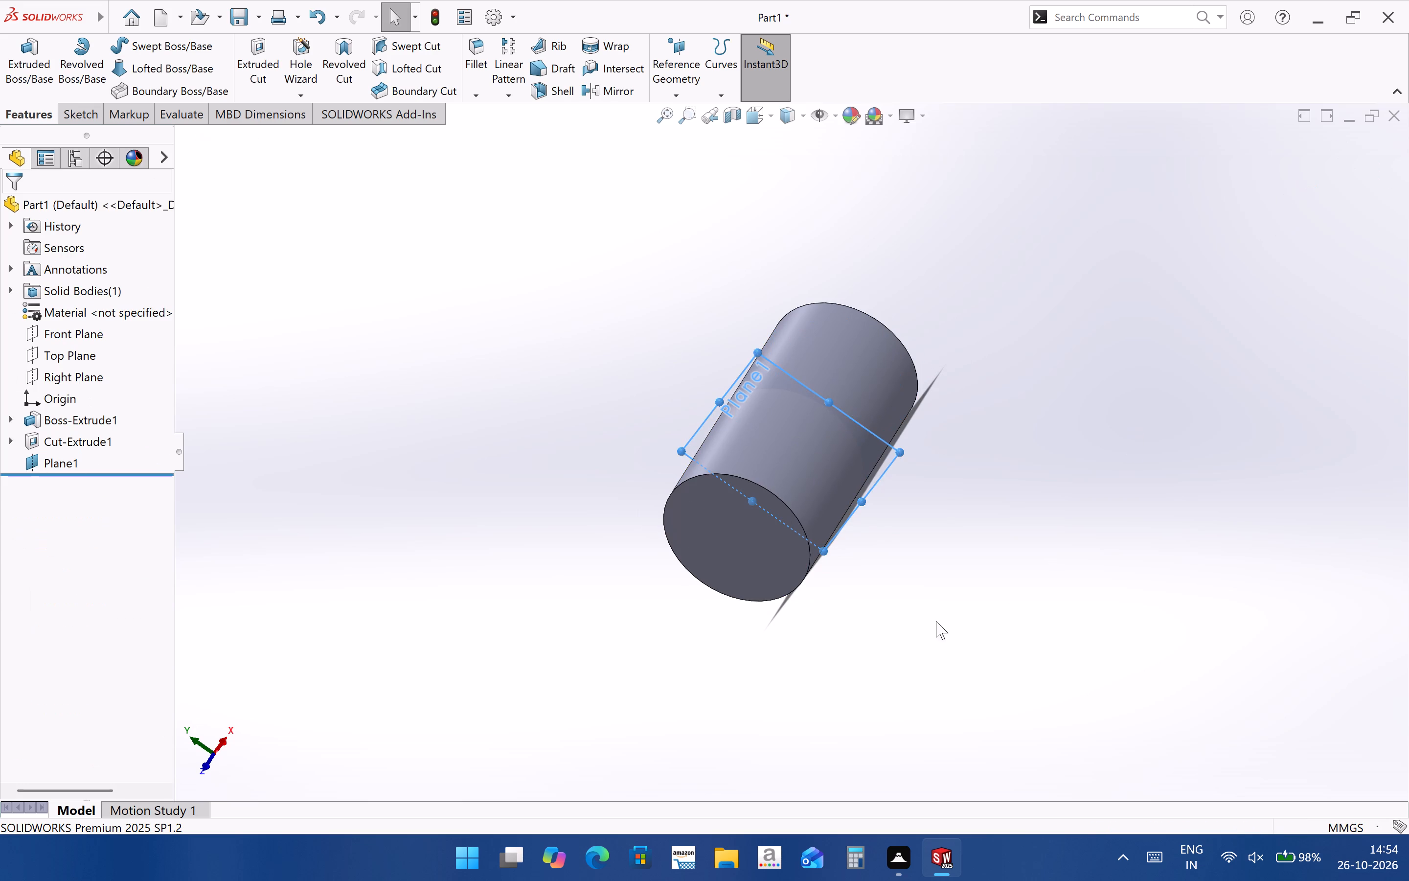
Mirror the circular recess cut about the mid-plane onto the cylinder's opposite end.
middle_drag(917, 625, 752, 743)
click(114, 451)
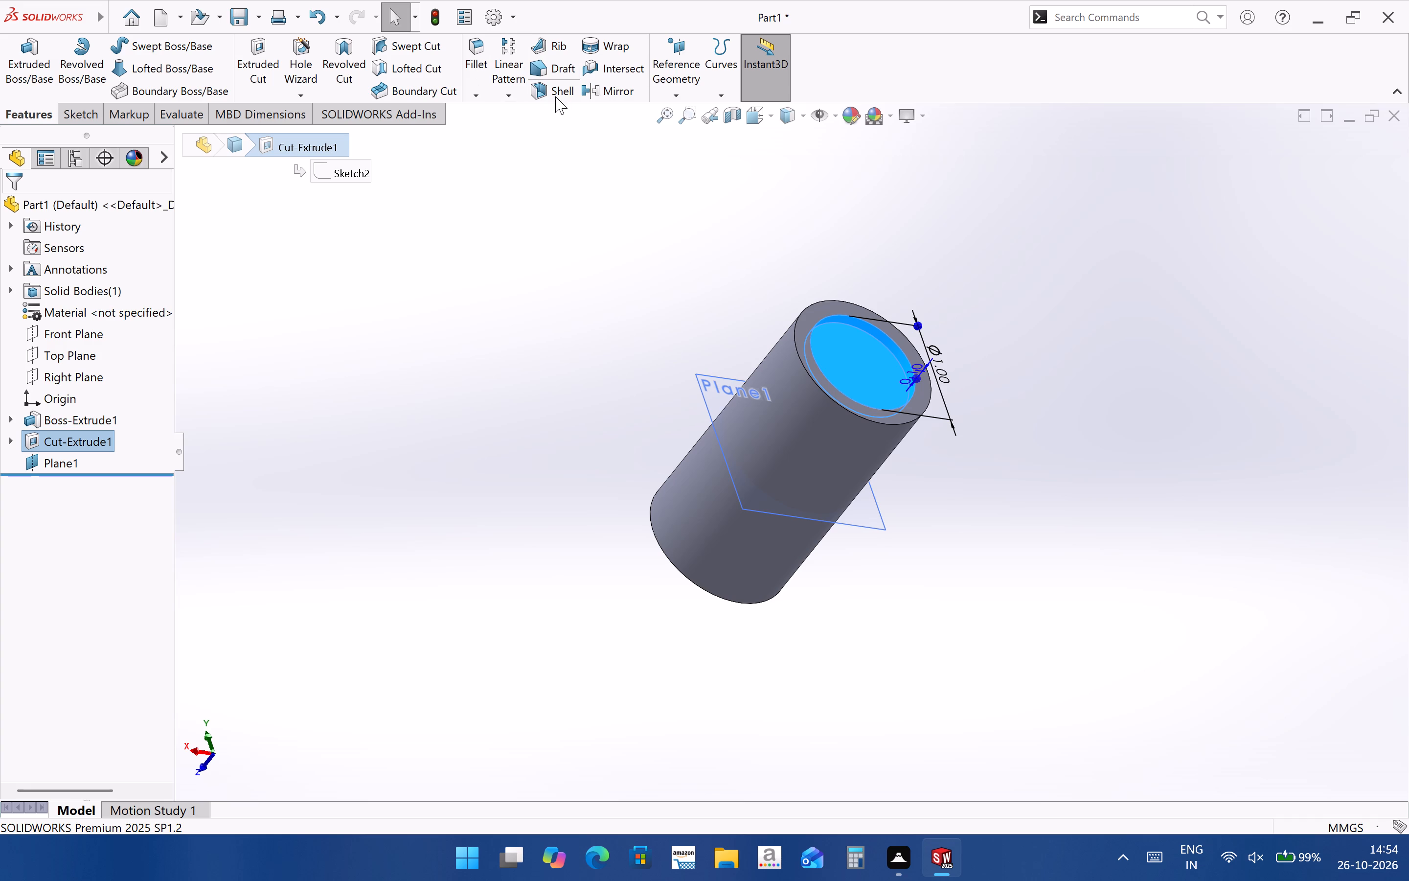
click(593, 93)
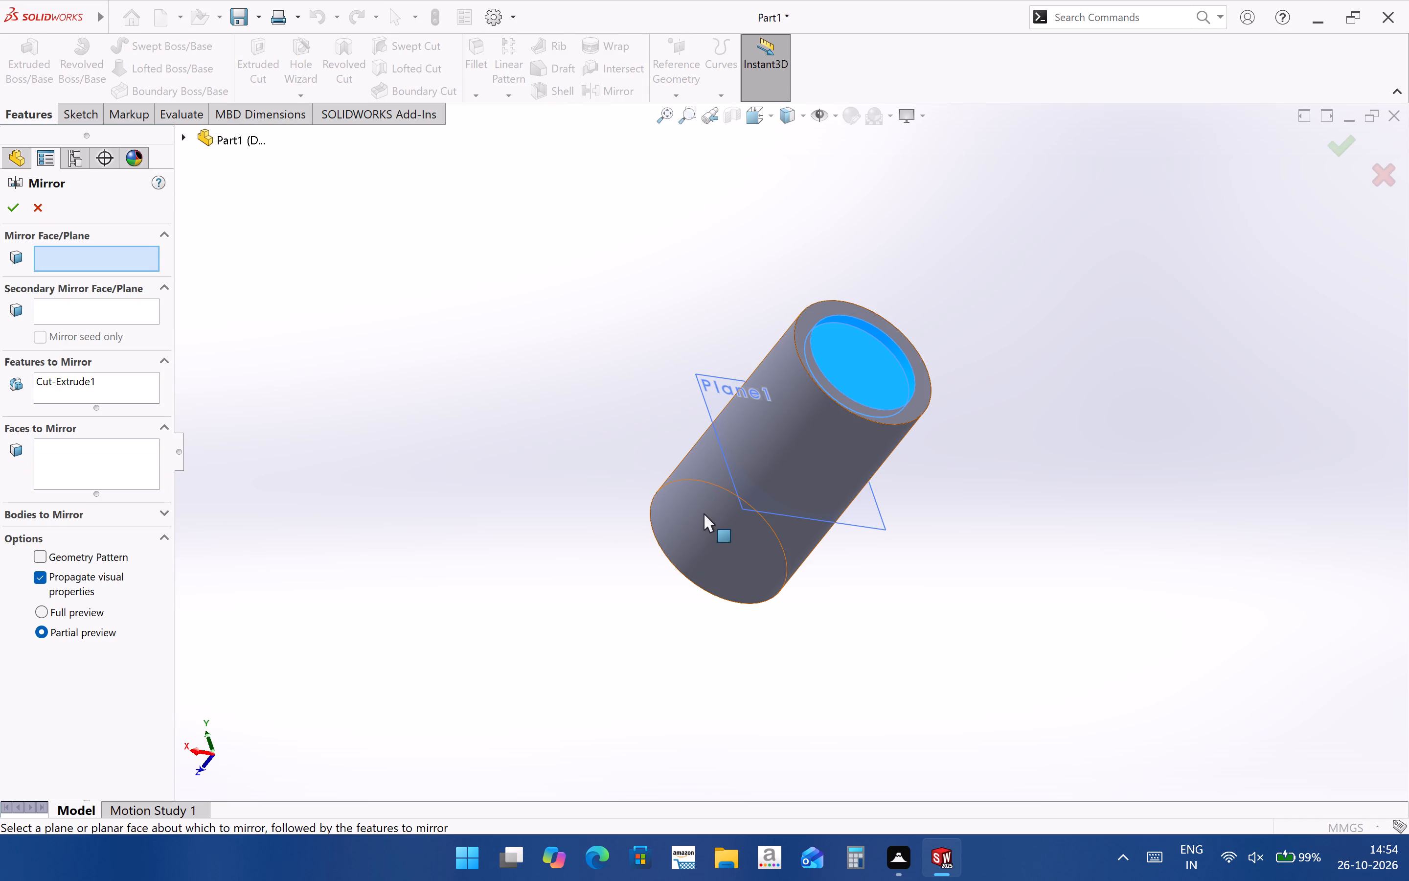
click(734, 486)
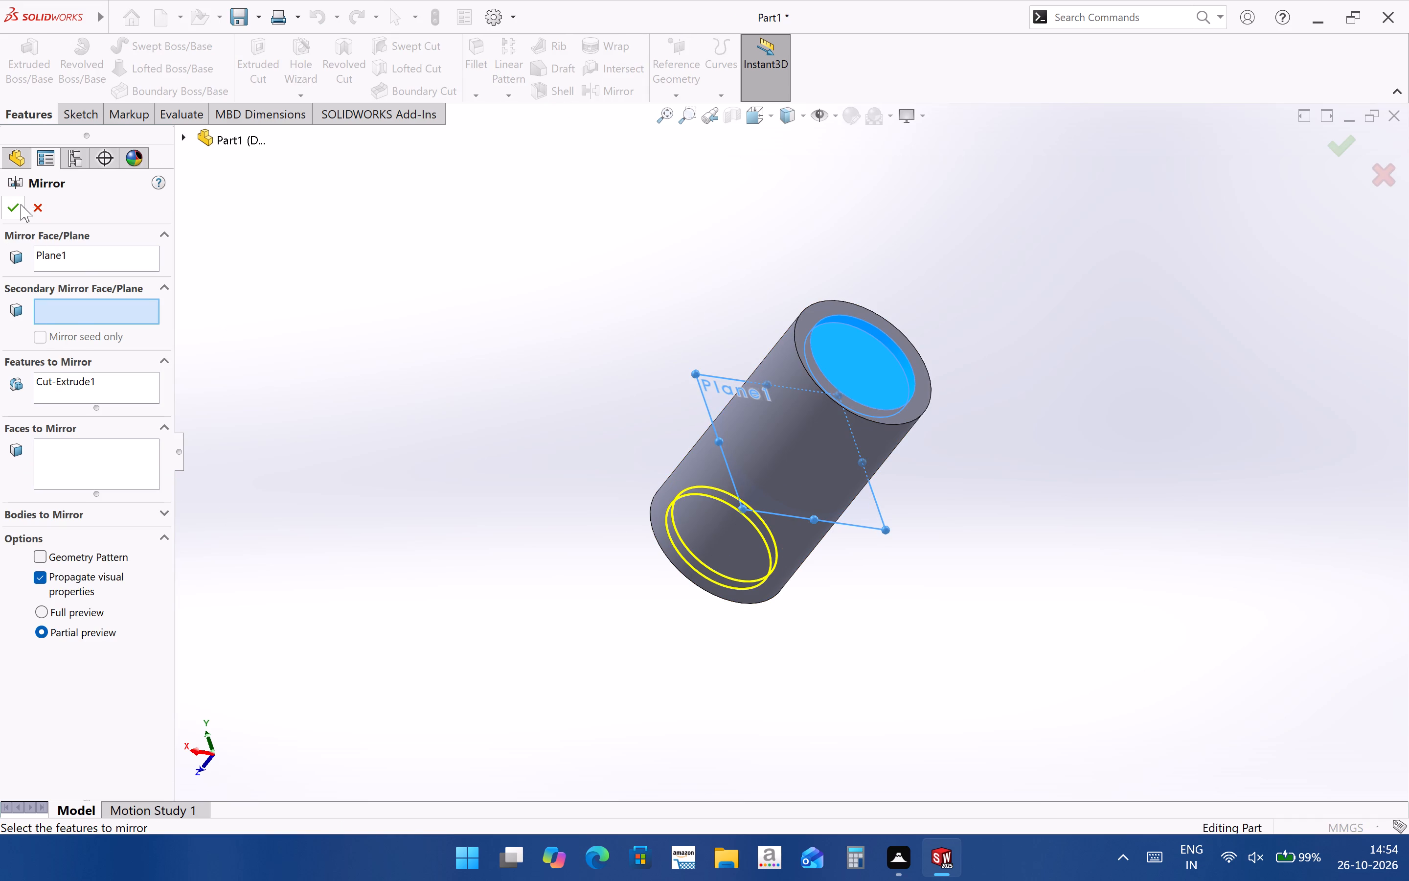
click(21, 204)
click(926, 546)
Examine the circular recesses on both ends of the cylinder.
middle_drag(728, 642, 908, 535)
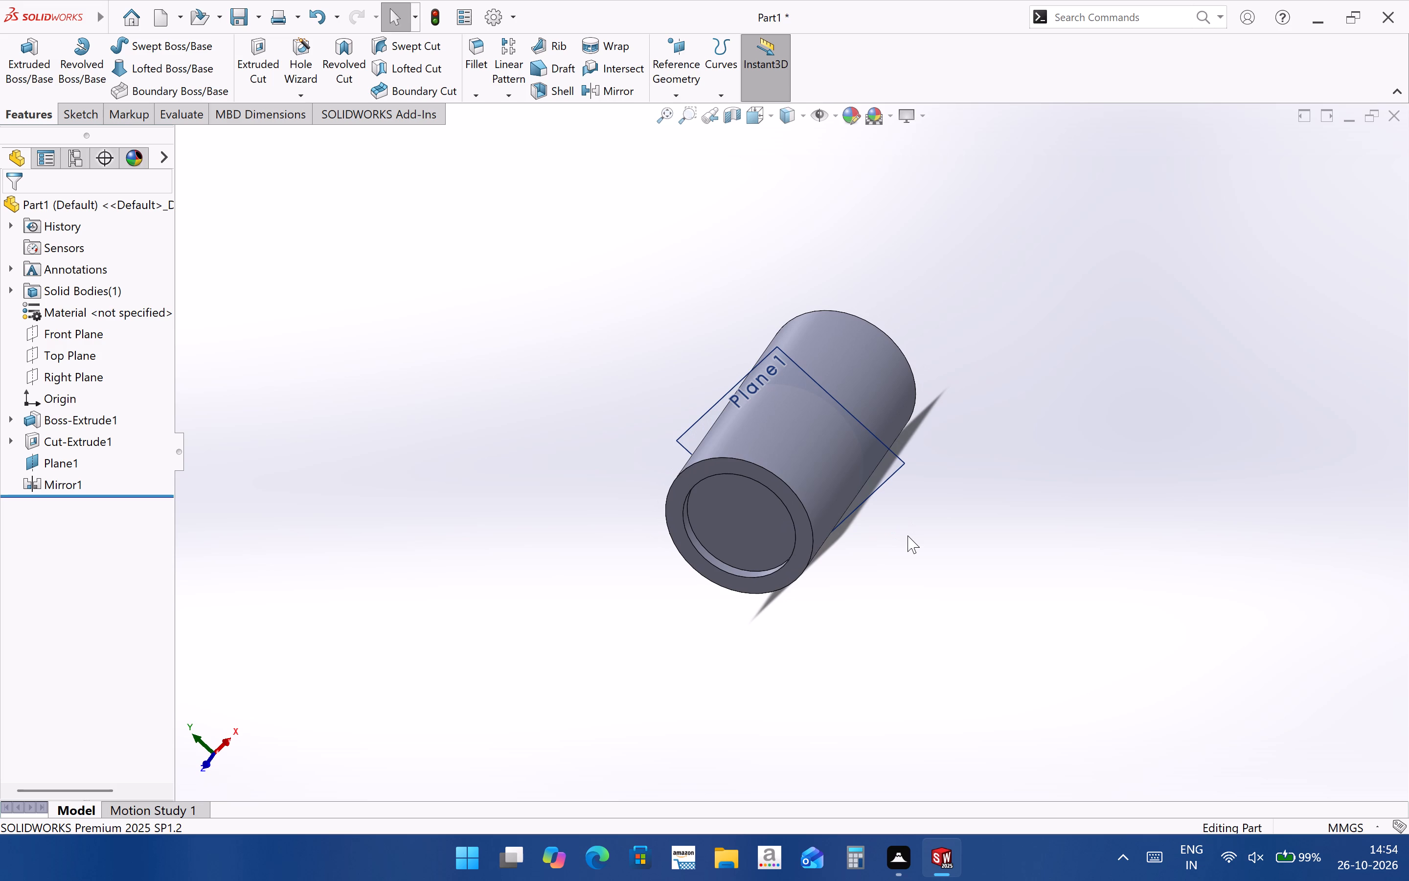
middle_drag(937, 558, 736, 753)
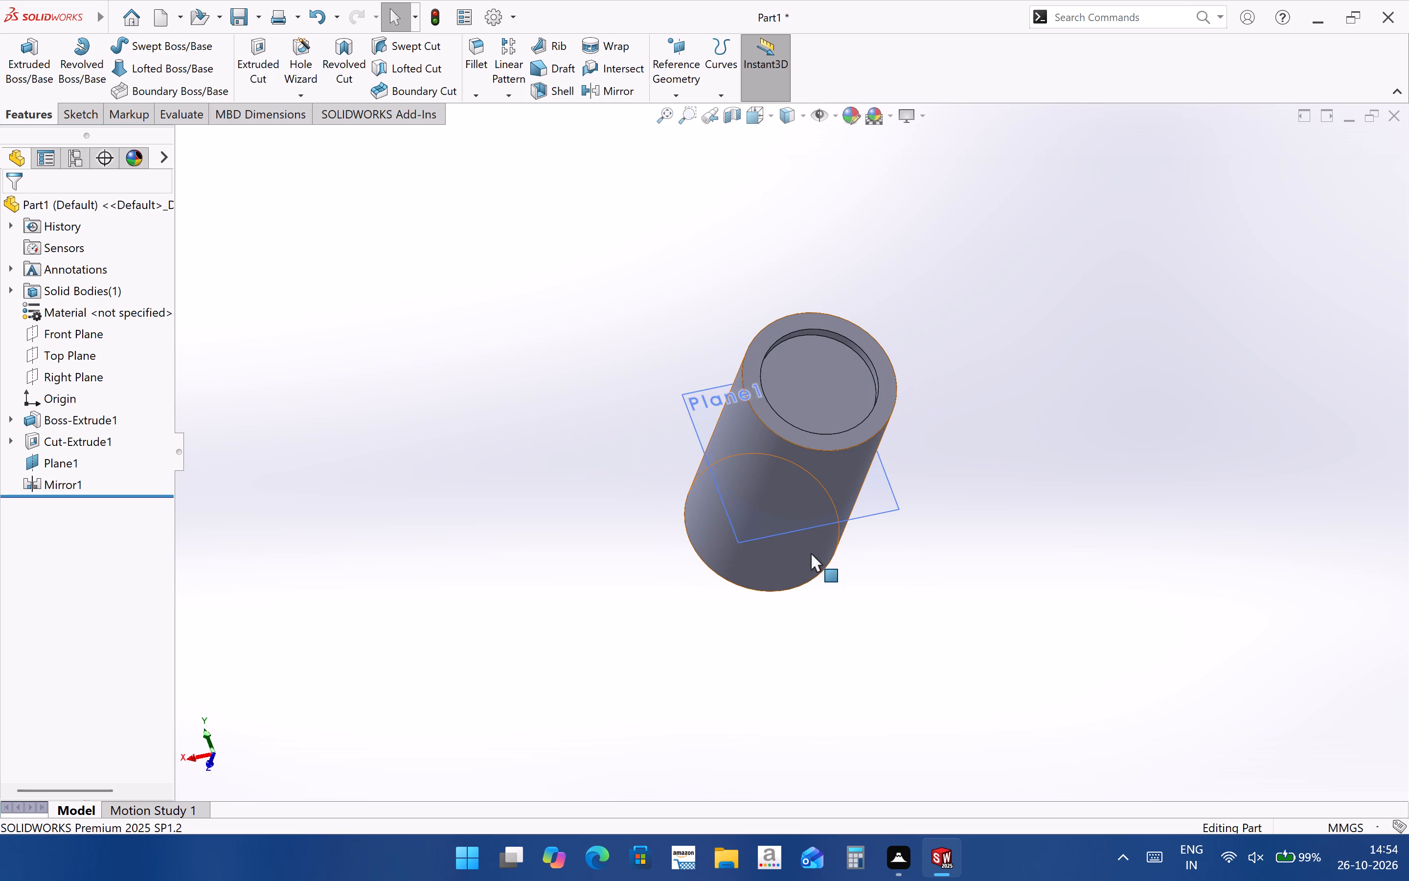
scroll(950, 427, down, 2)
middle_drag(824, 487, 956, 369)
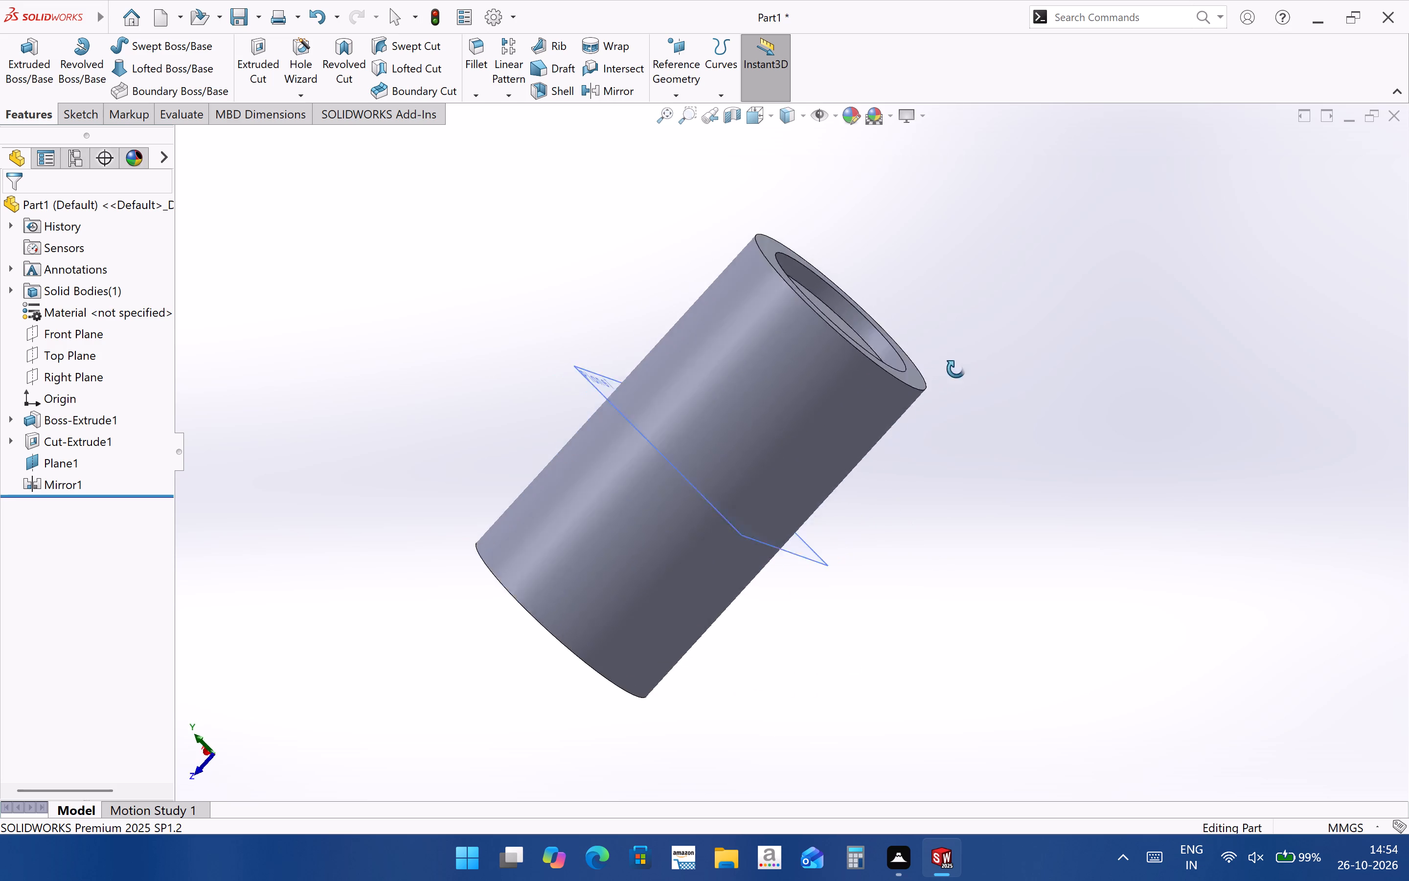
middle_drag(956, 369, 853, 474)
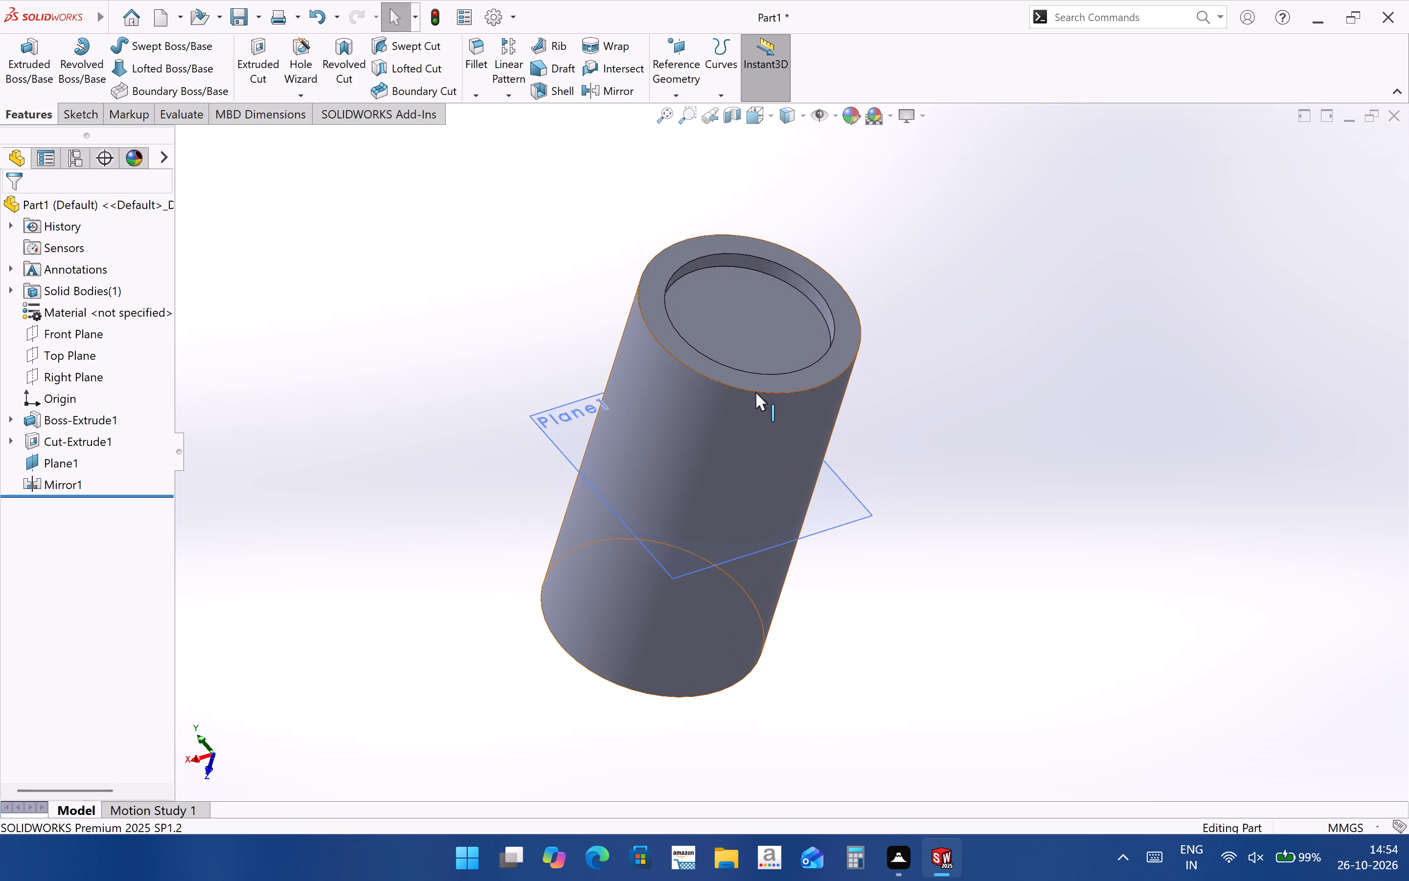
click(763, 387)
middle_drag(795, 501, 985, 297)
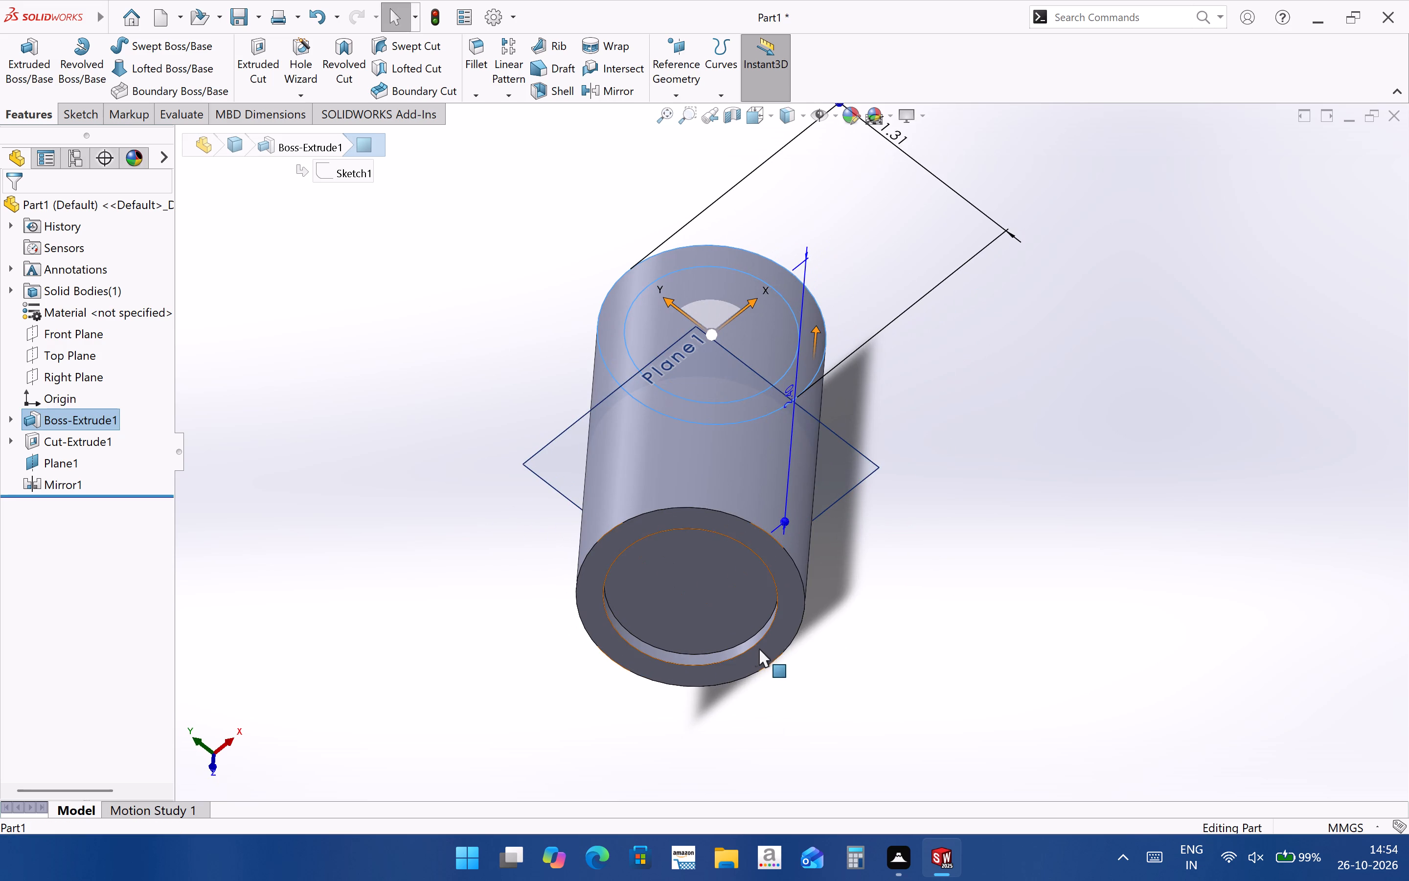
ctrl+click(765, 643)
click(1015, 607)
middle_drag(961, 602, 838, 841)
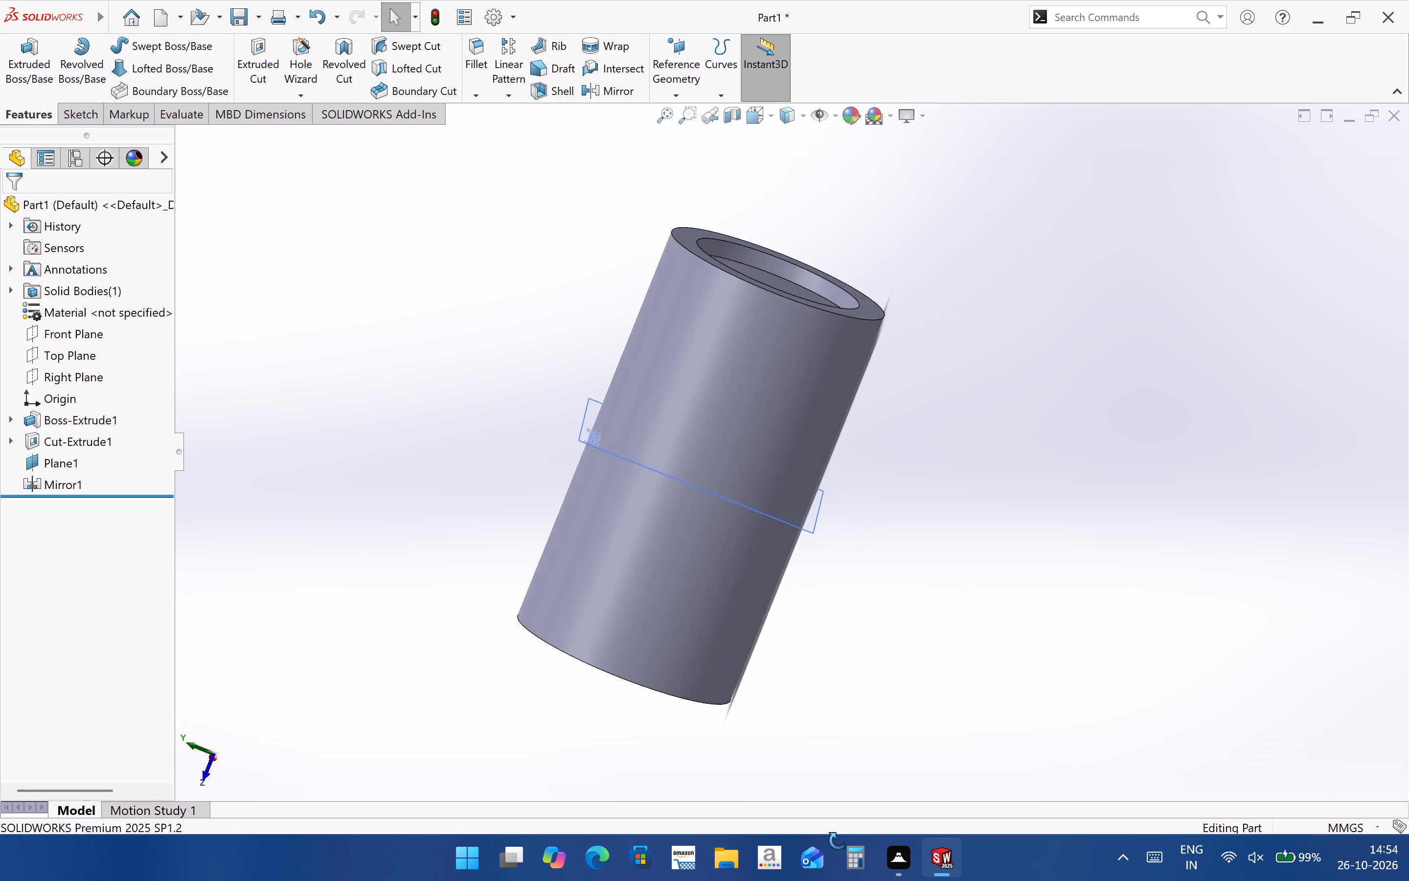
middle_drag(838, 841, 821, 866)
middle_drag(825, 586, 814, 629)
scroll(858, 623, up, 1)
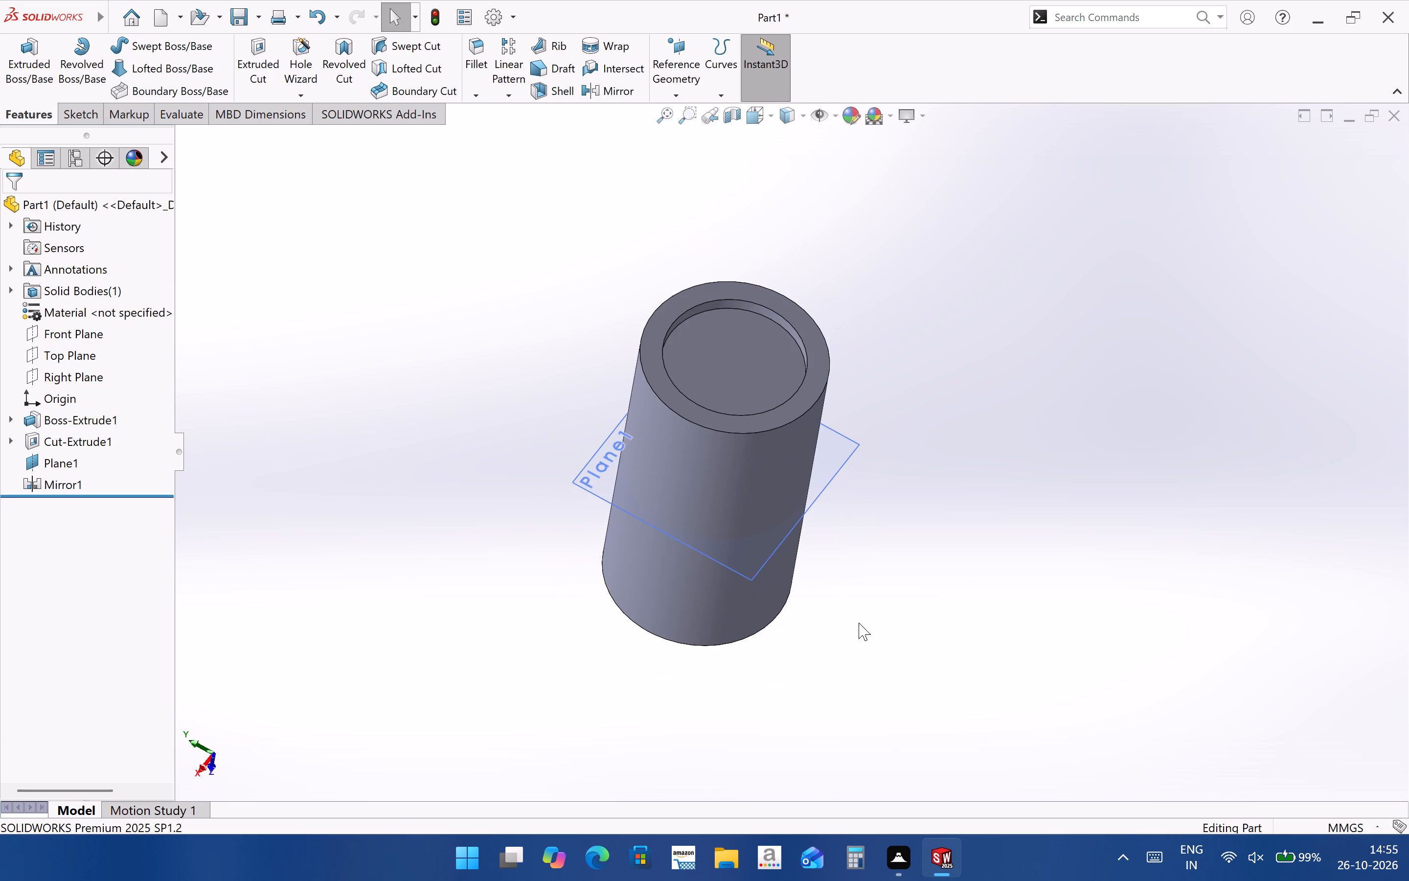
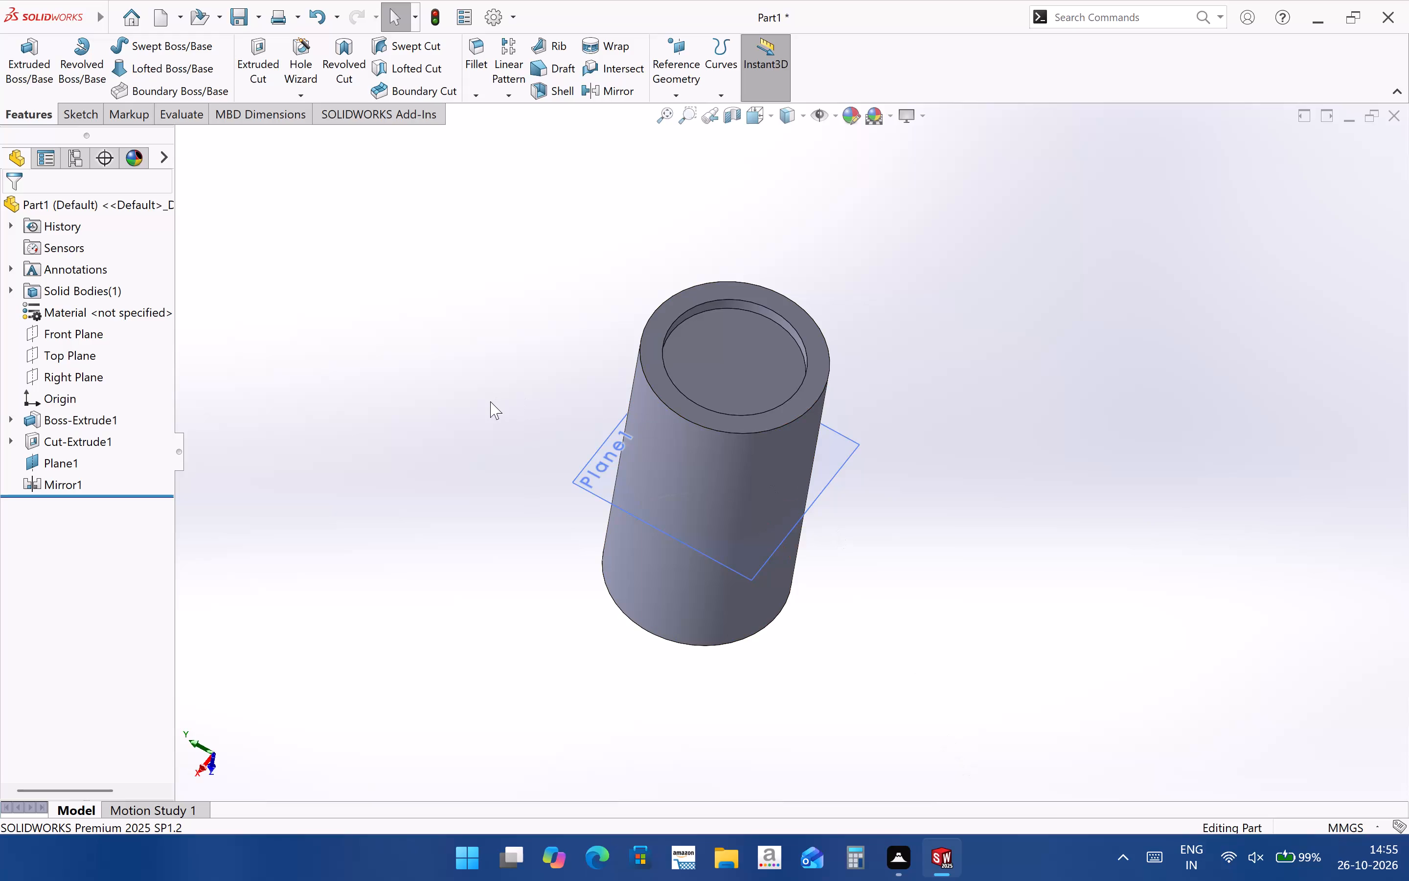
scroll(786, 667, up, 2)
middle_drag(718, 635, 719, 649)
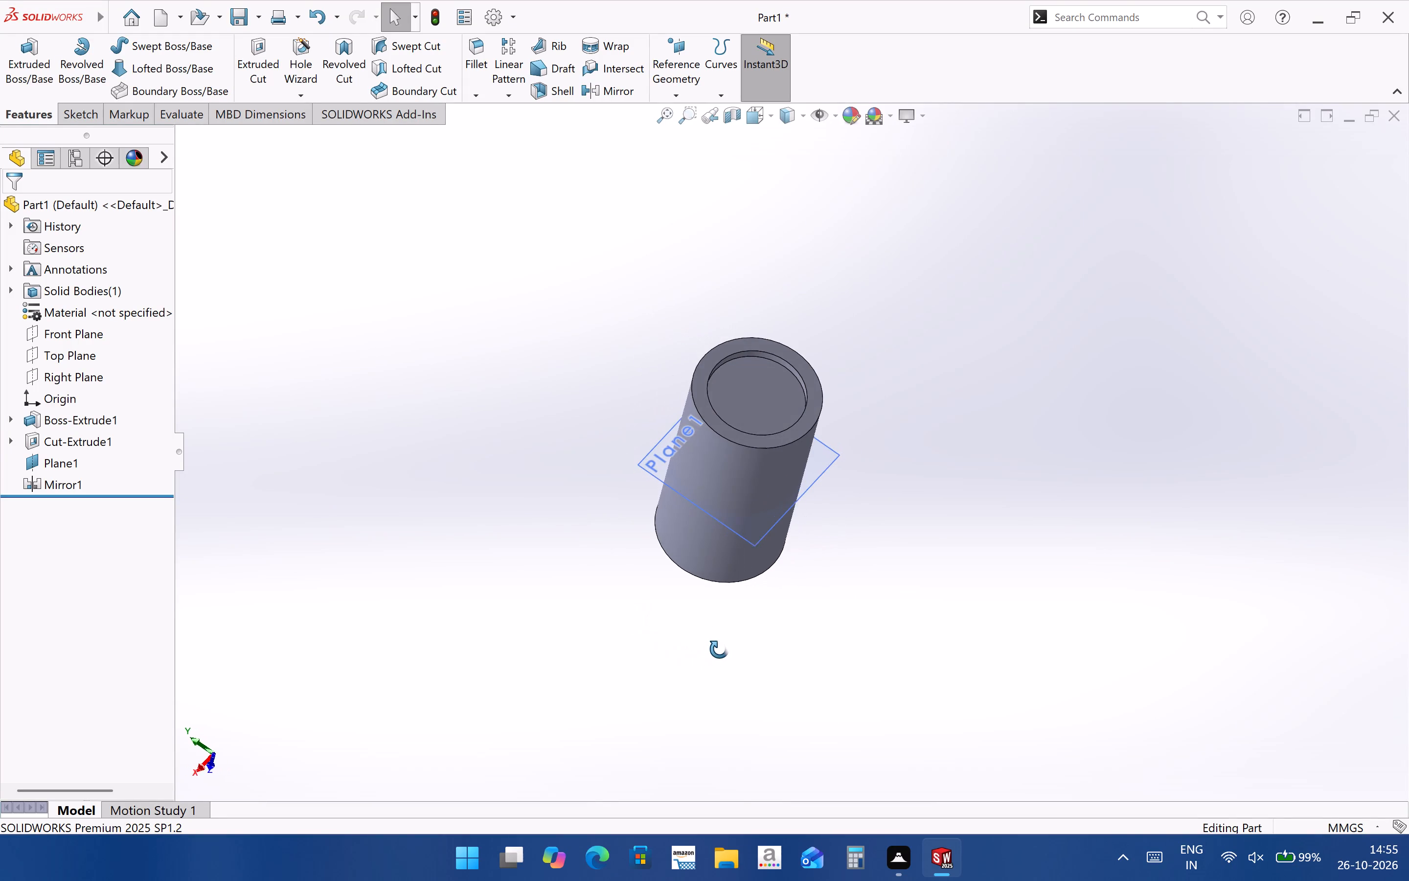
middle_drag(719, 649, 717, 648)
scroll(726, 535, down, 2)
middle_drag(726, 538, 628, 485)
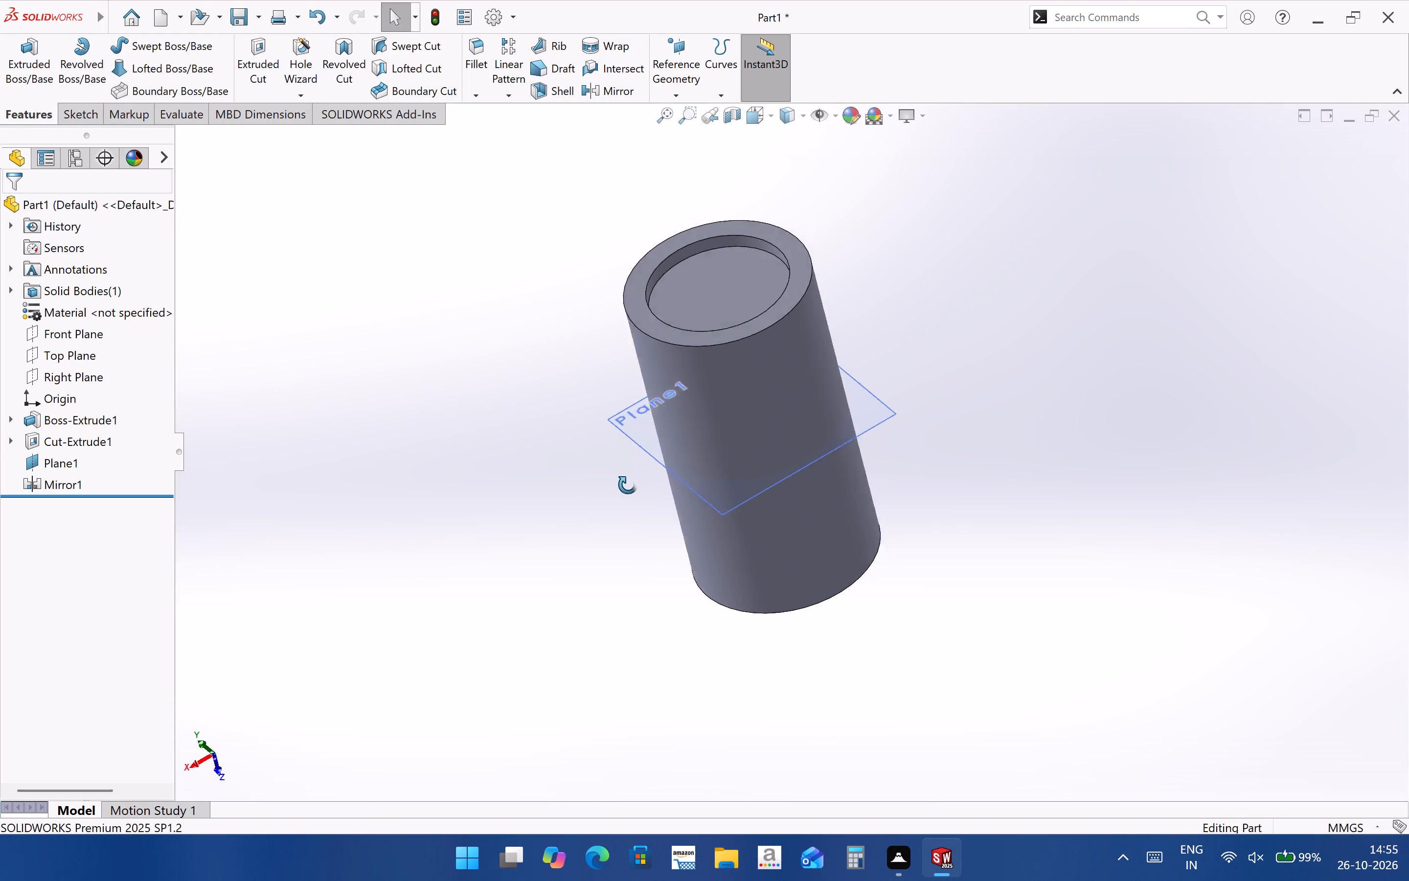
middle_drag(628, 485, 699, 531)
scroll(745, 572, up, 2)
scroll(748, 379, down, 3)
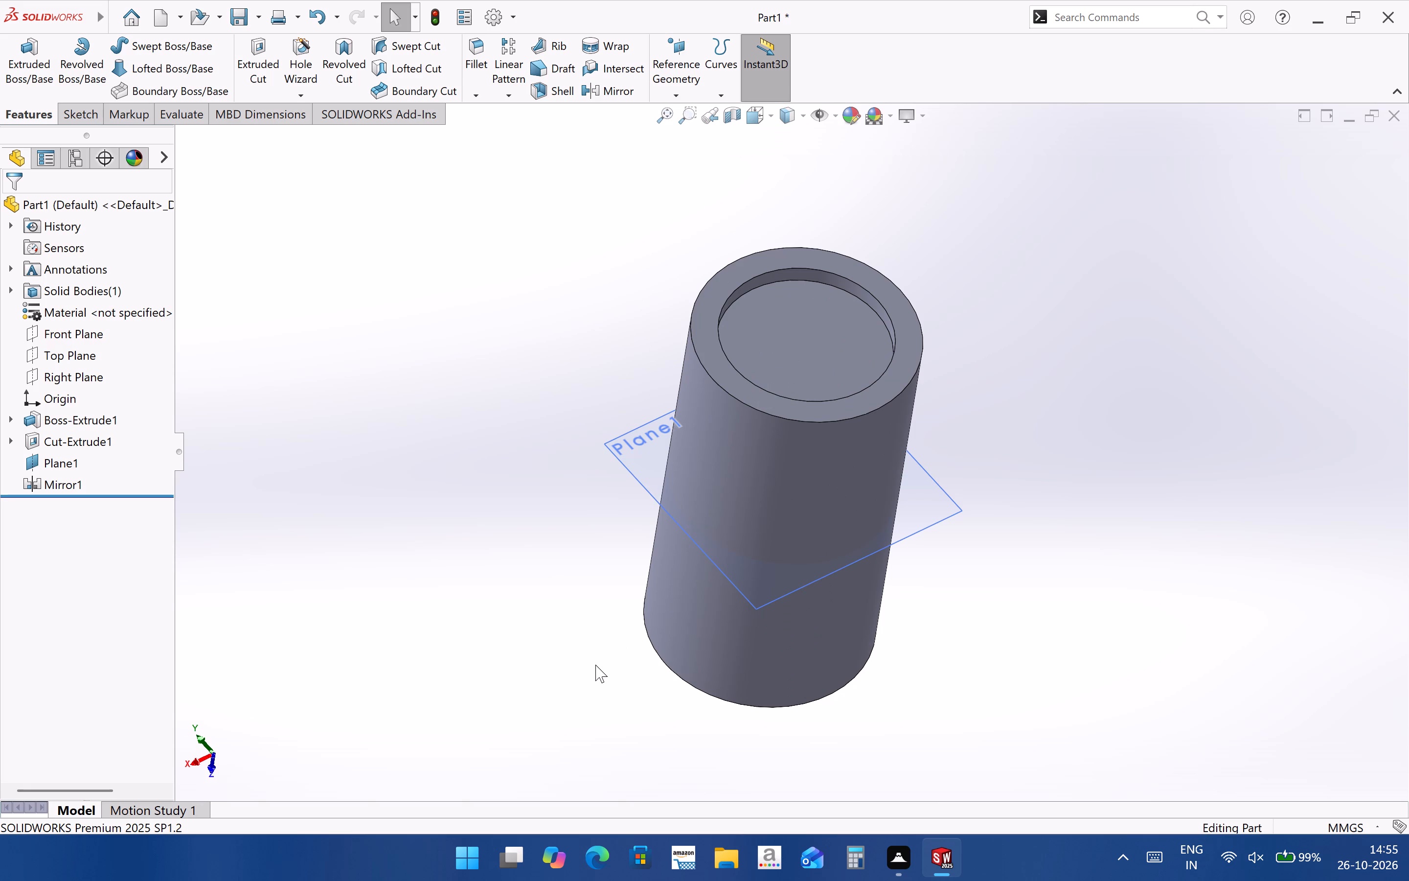
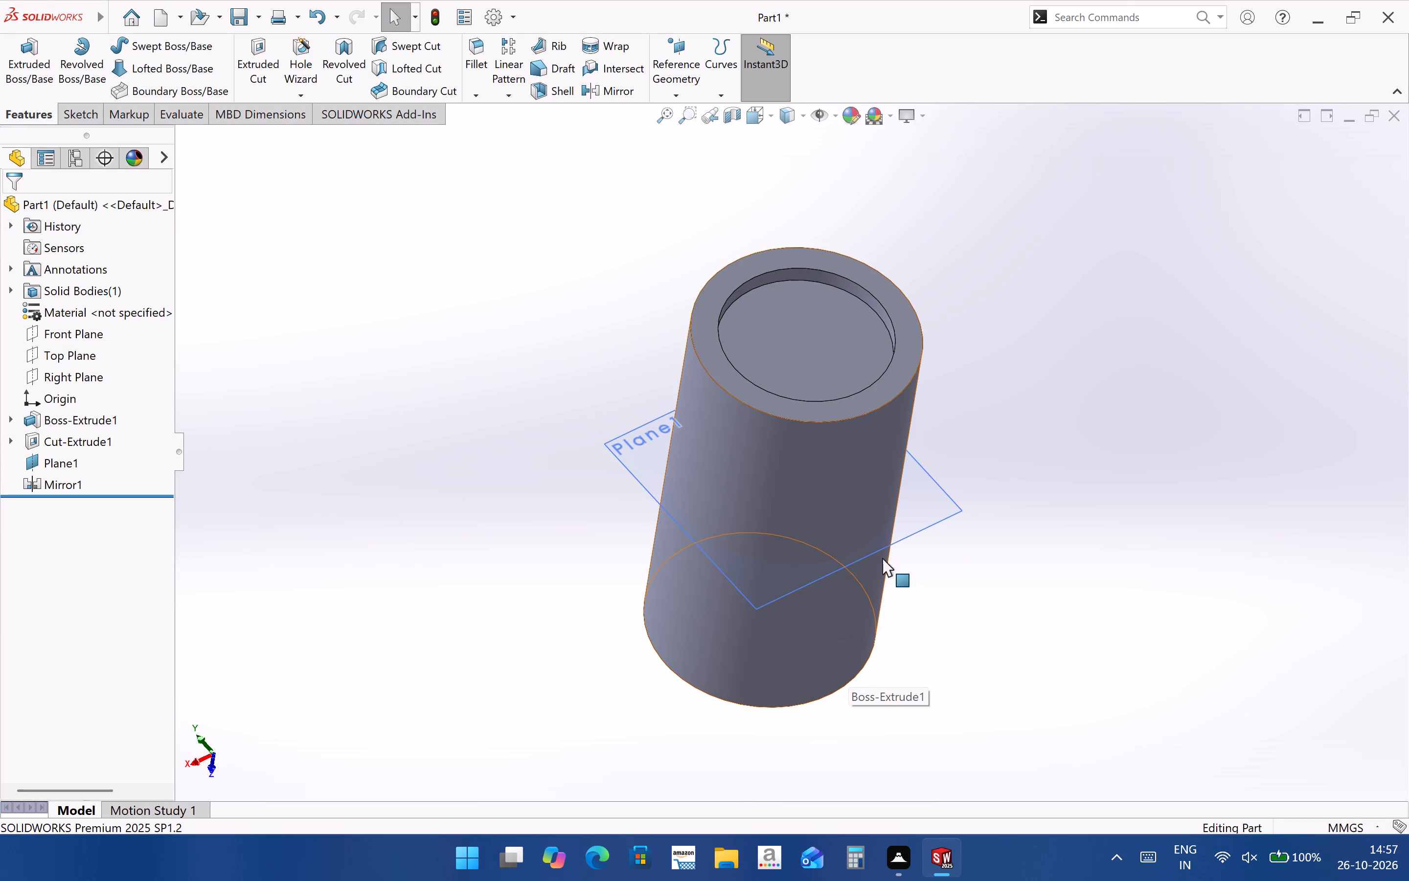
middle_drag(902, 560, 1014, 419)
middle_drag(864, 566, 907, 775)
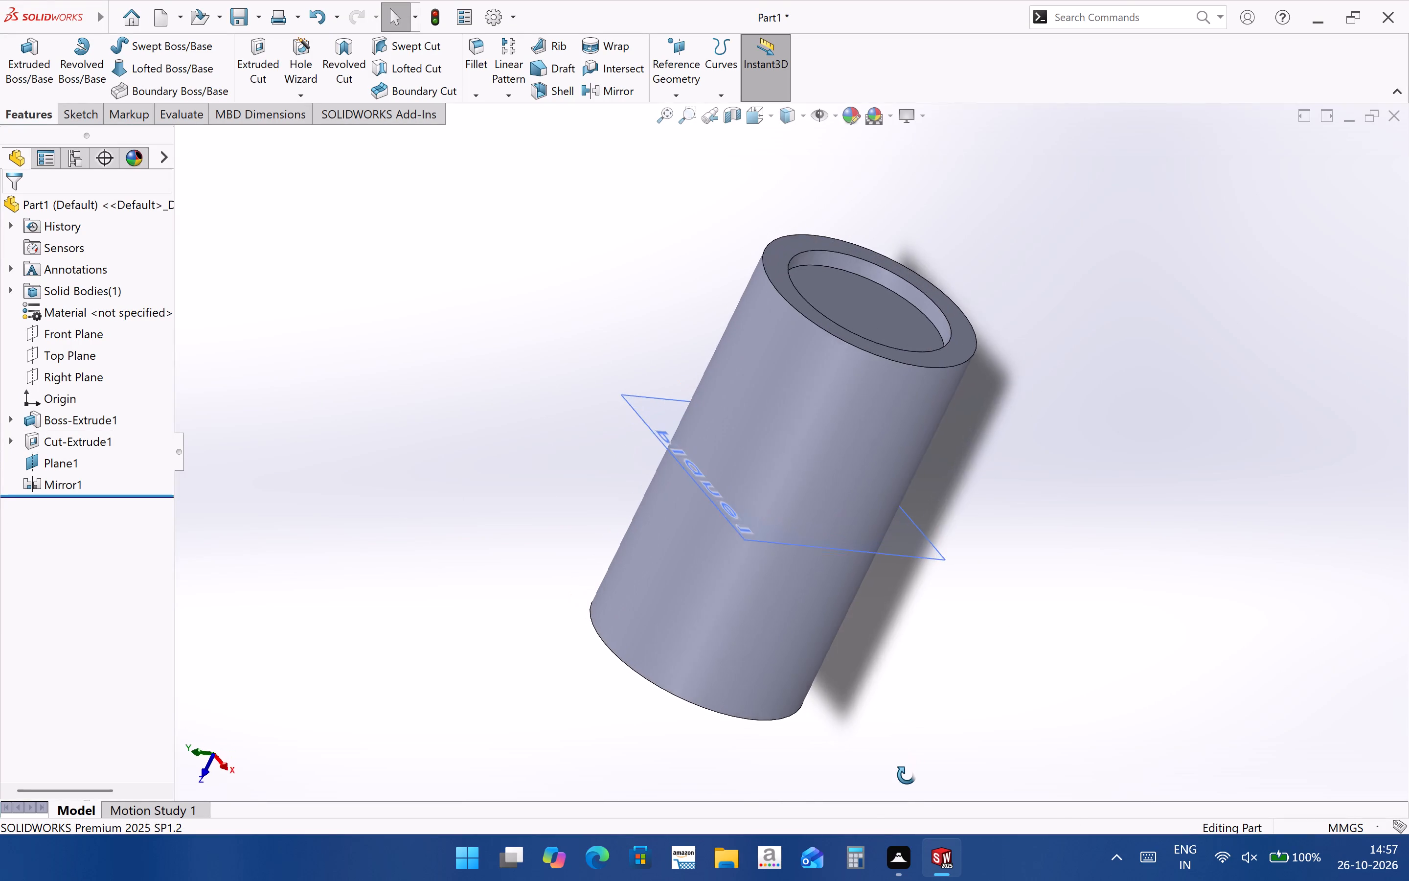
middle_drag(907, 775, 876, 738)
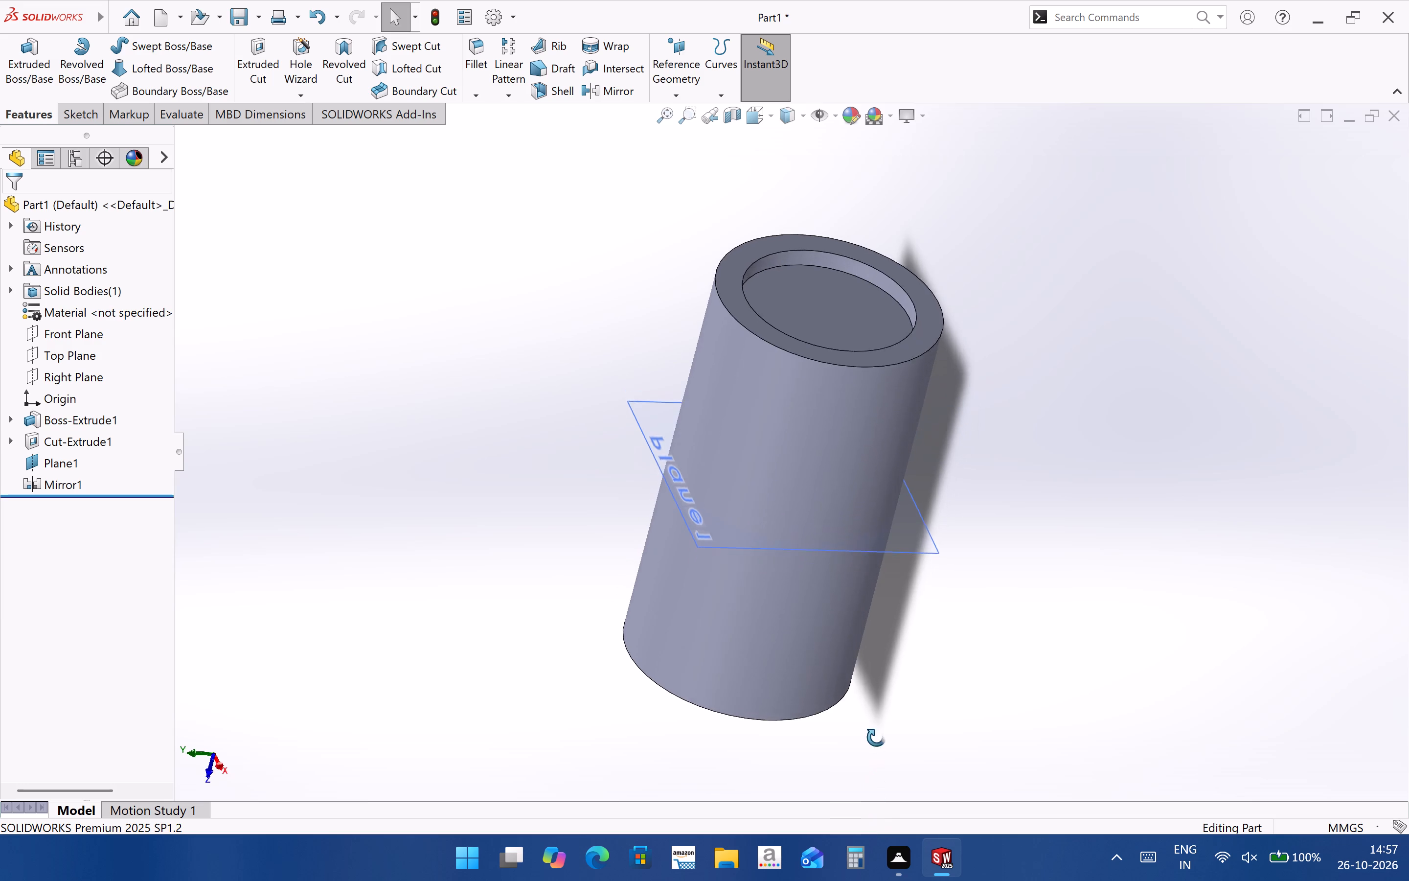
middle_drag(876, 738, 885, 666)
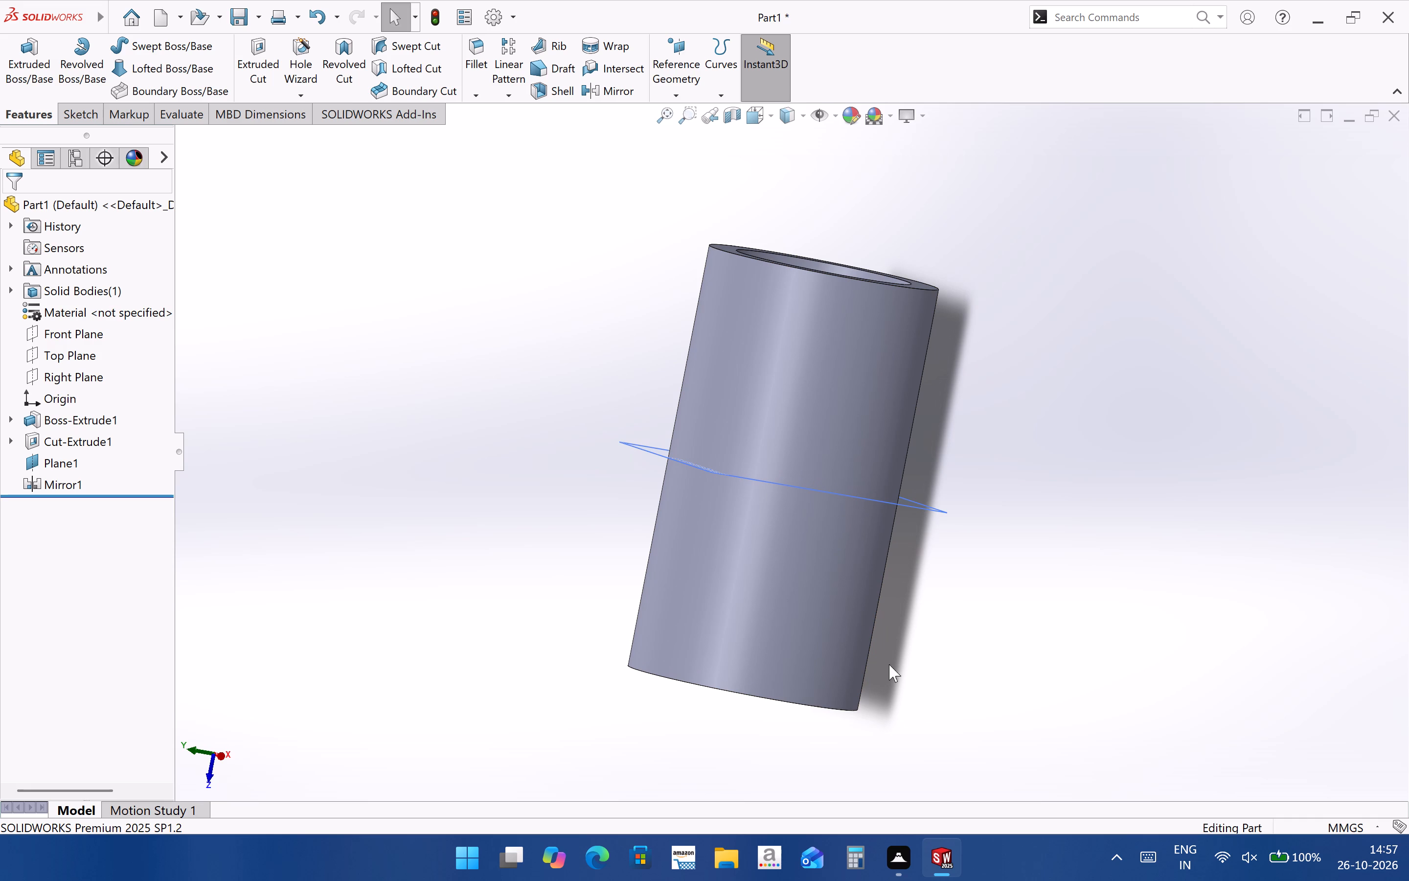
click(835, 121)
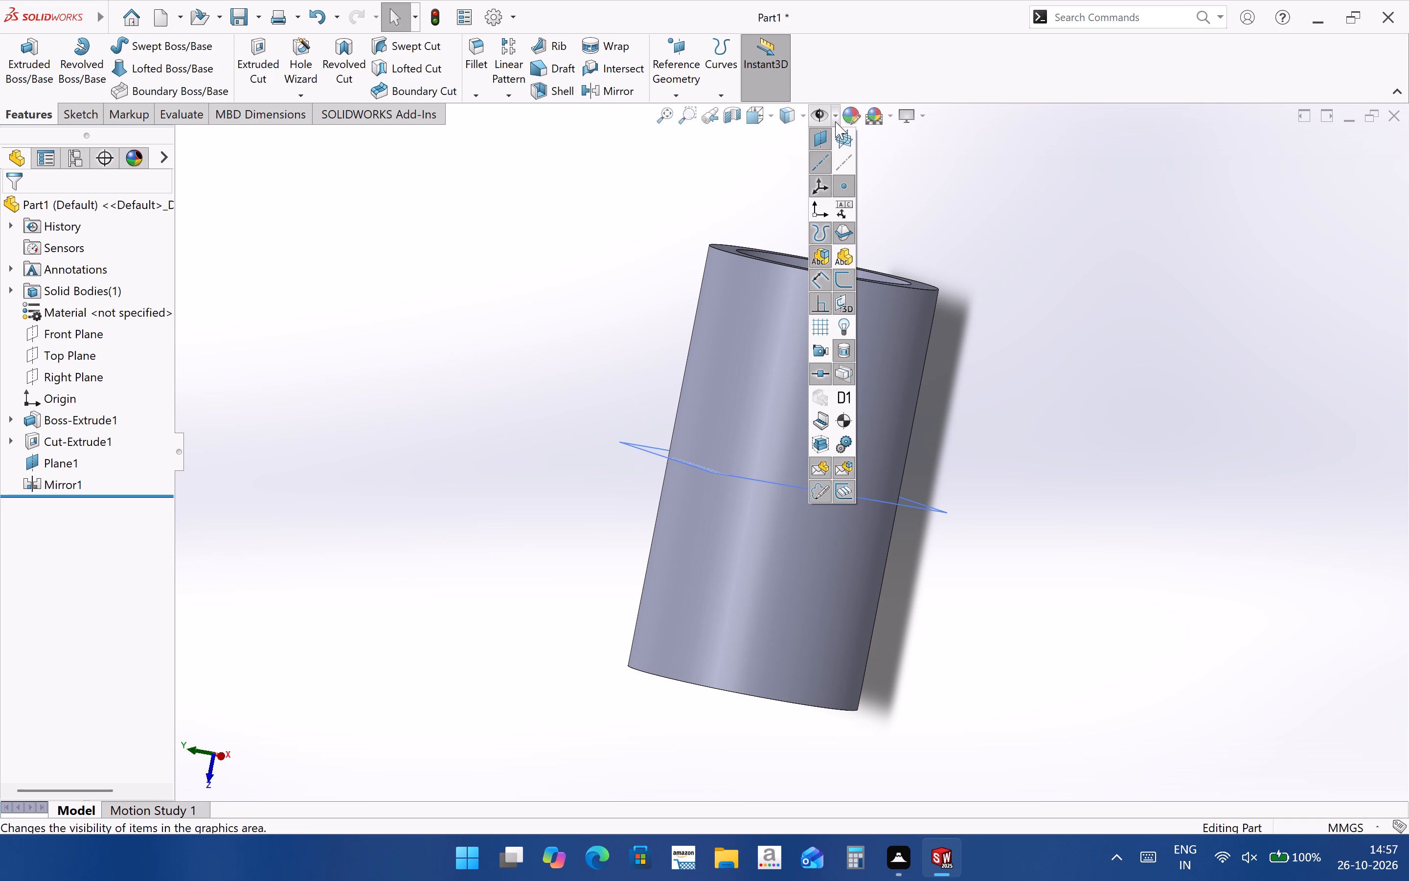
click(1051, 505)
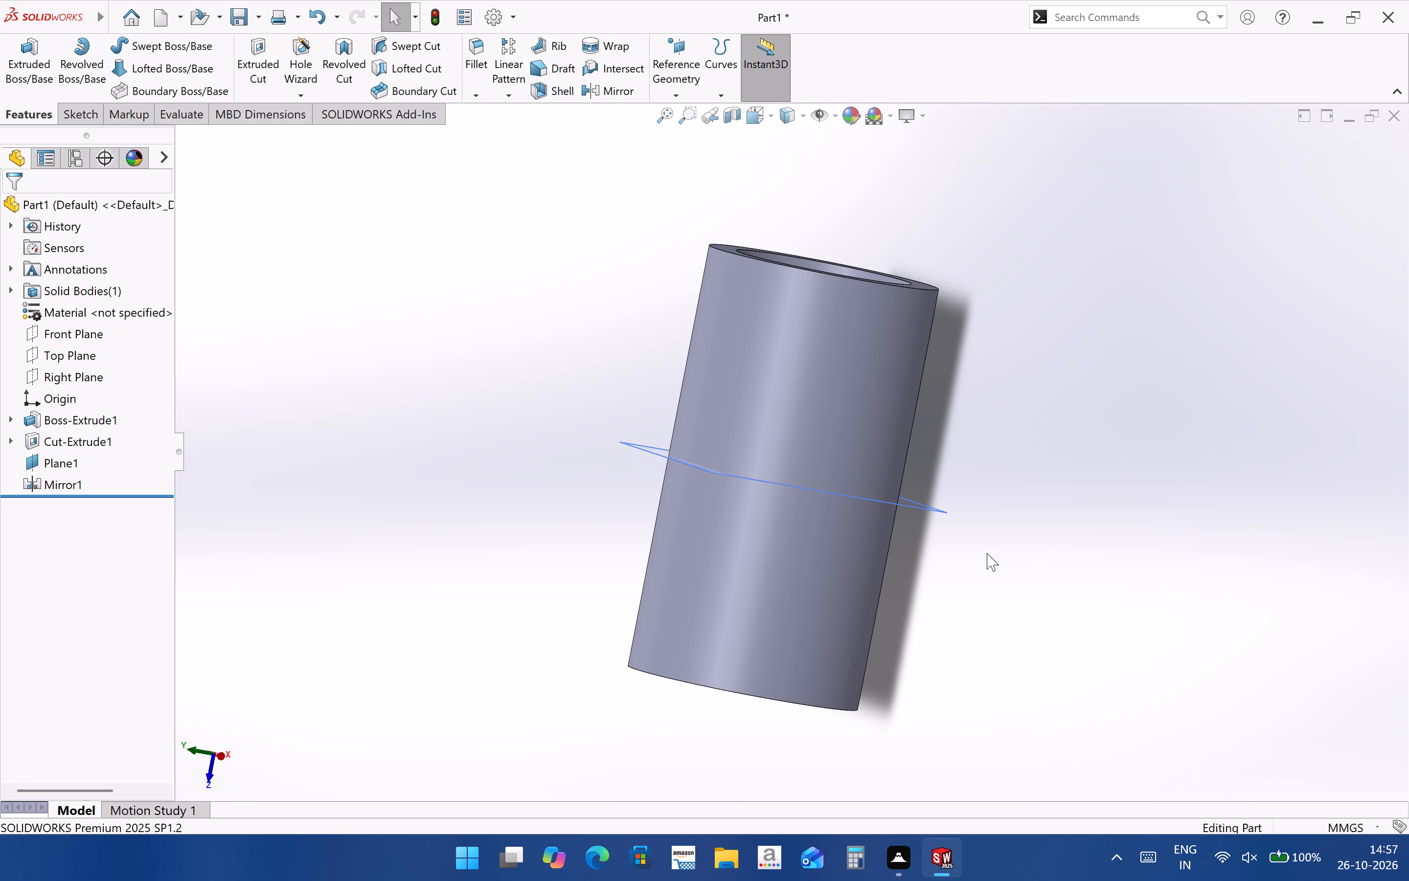
Start a new sketch on the Top Plane, viewed normal to that plane.
click(62, 358)
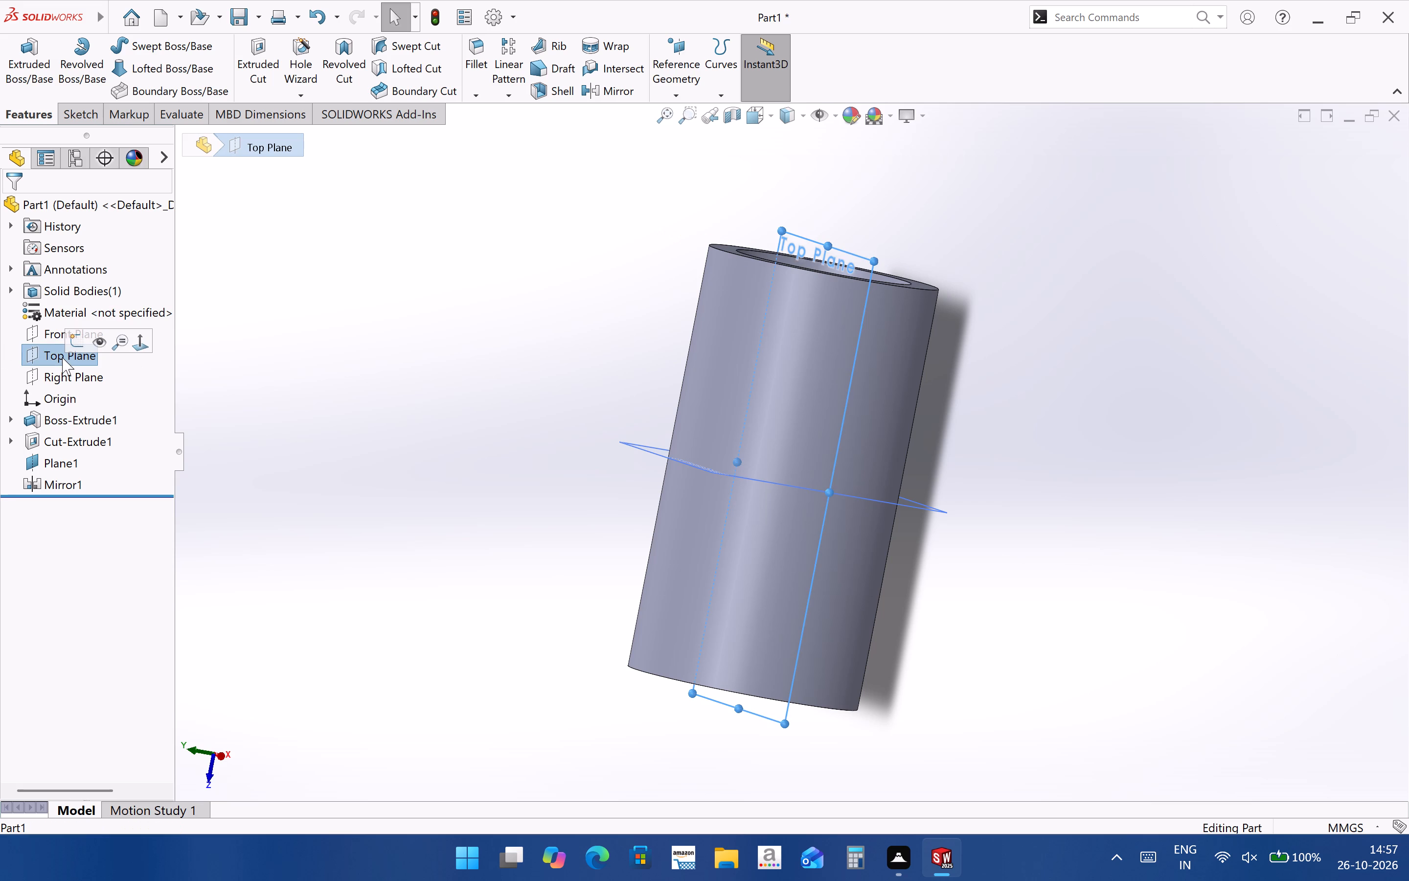
key(shift+n)
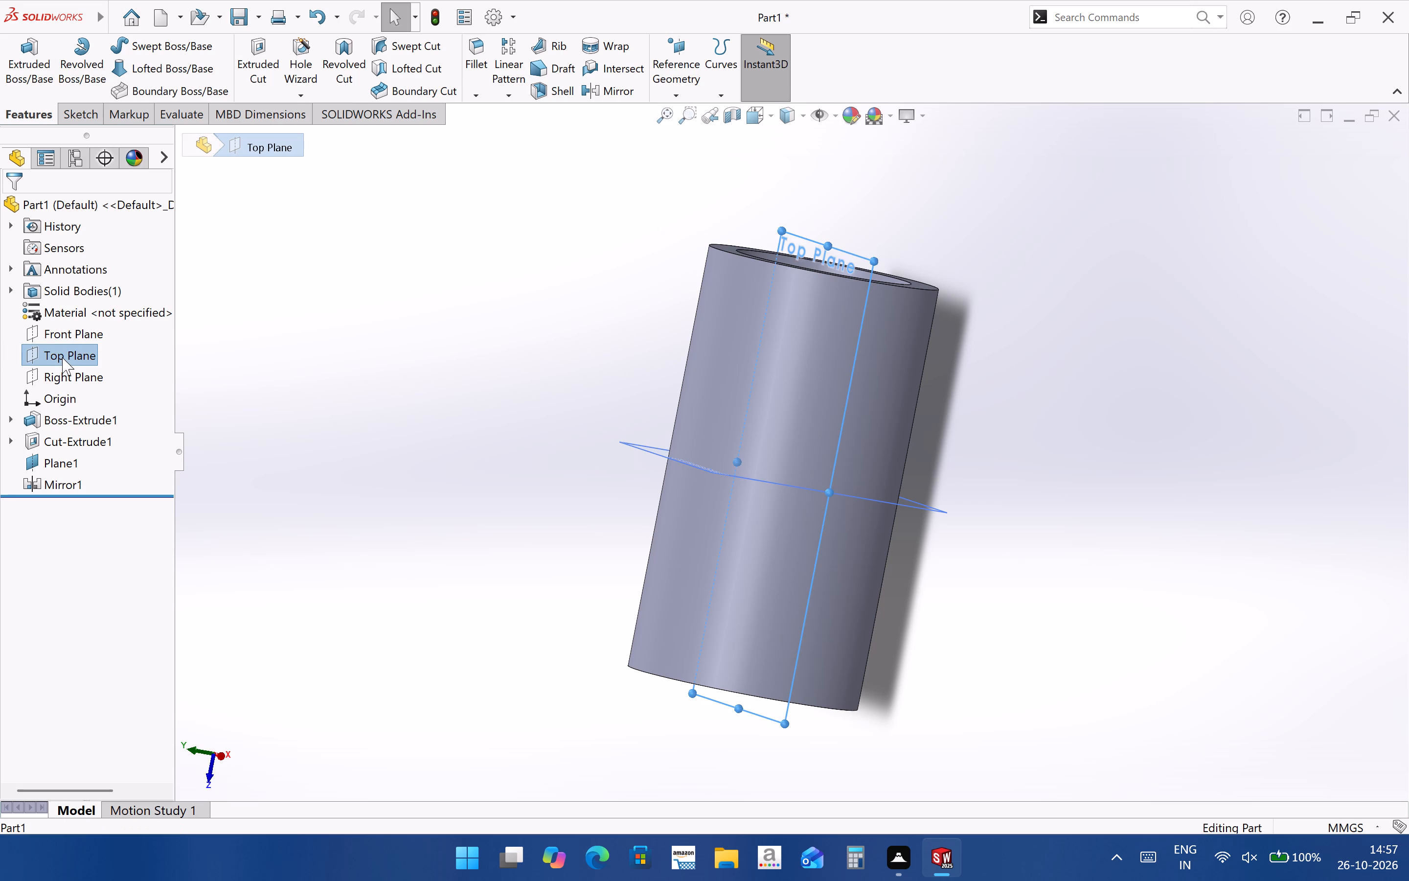
key(ctrl+8)
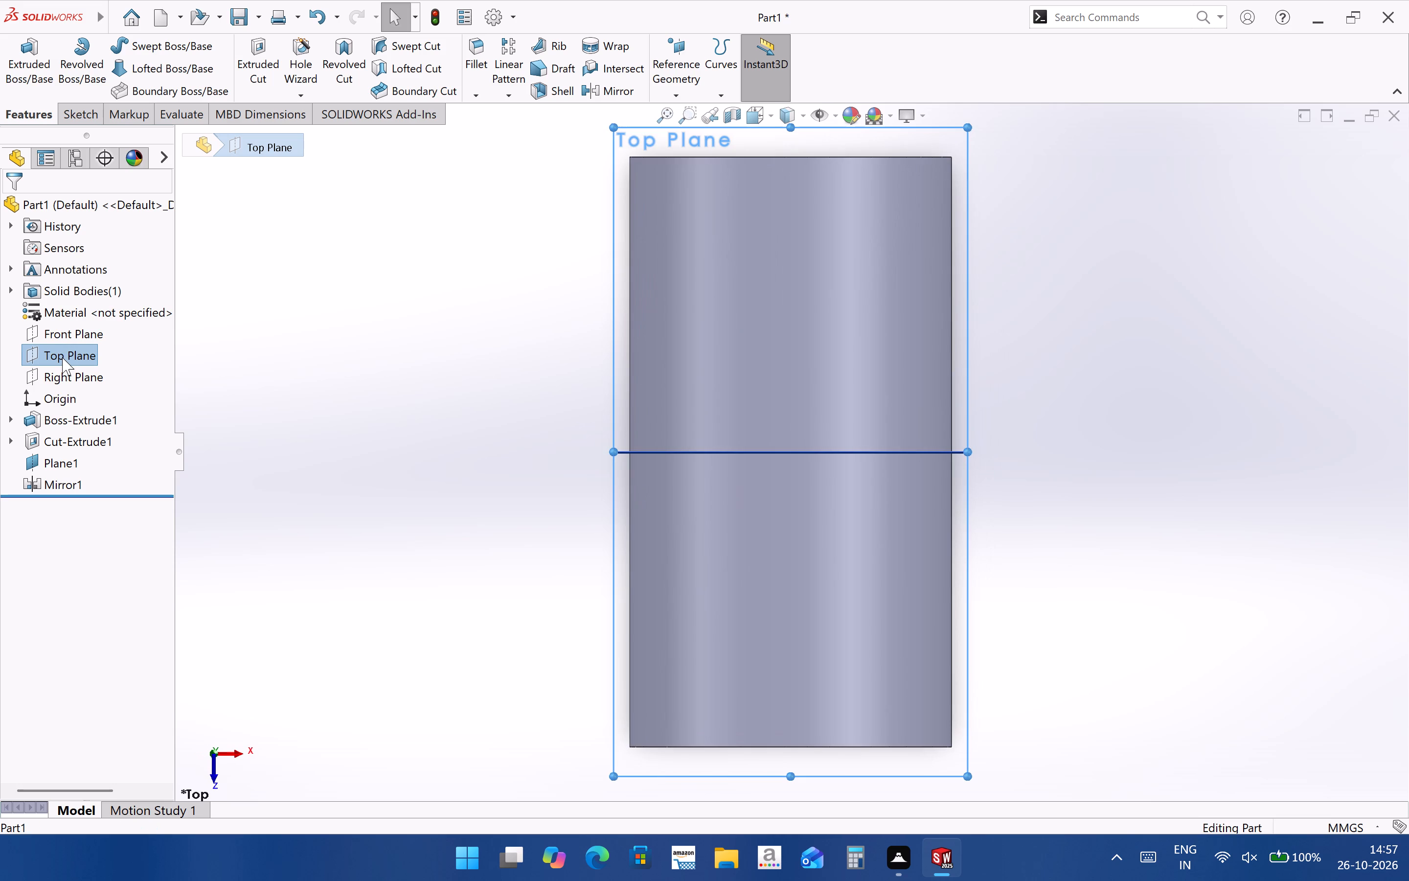
scroll(45, 395, up, 3)
scroll(549, 452, up, 3)
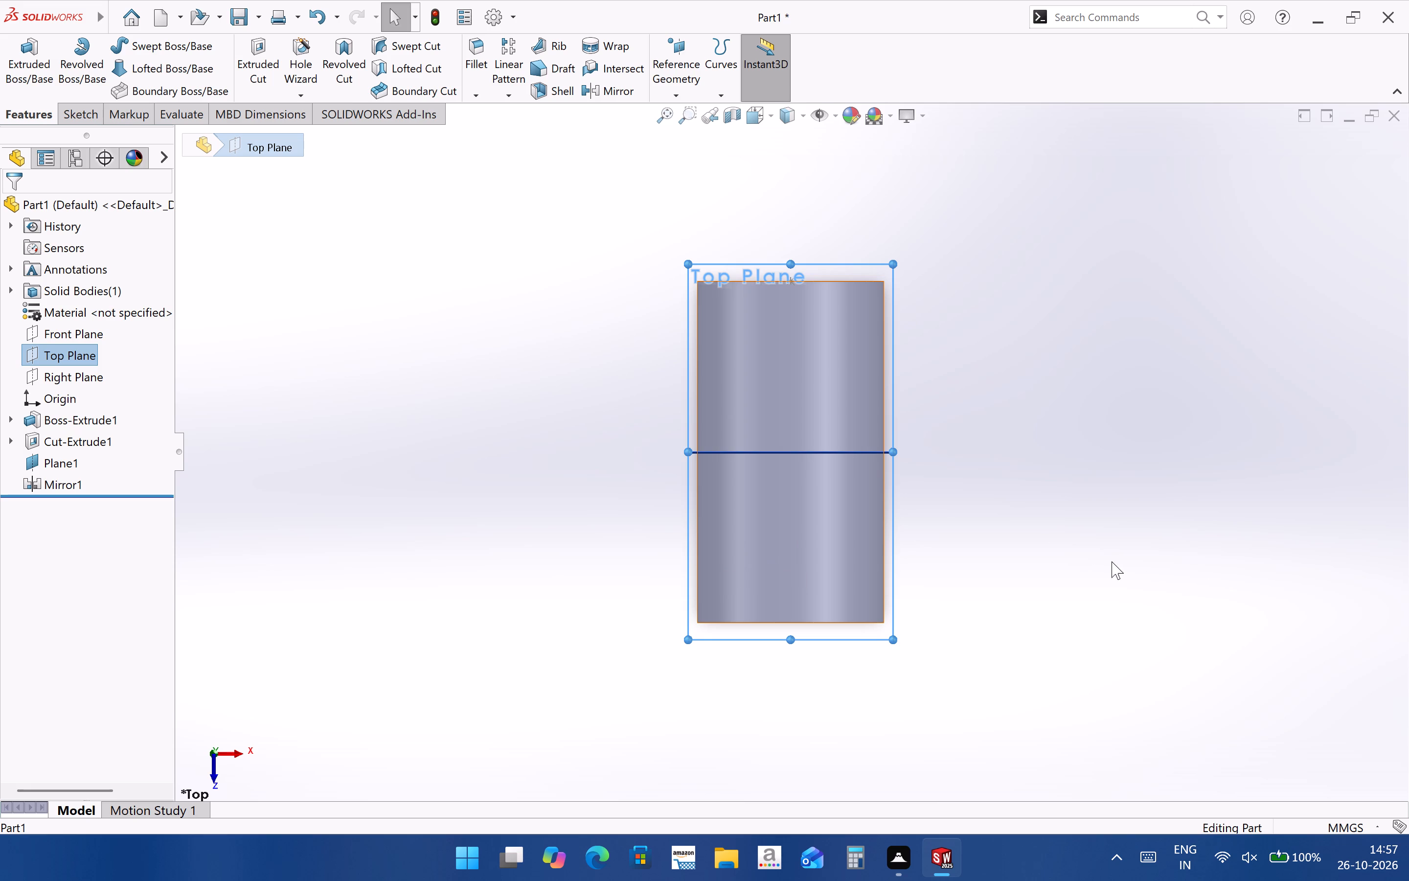
click(85, 356)
click(96, 337)
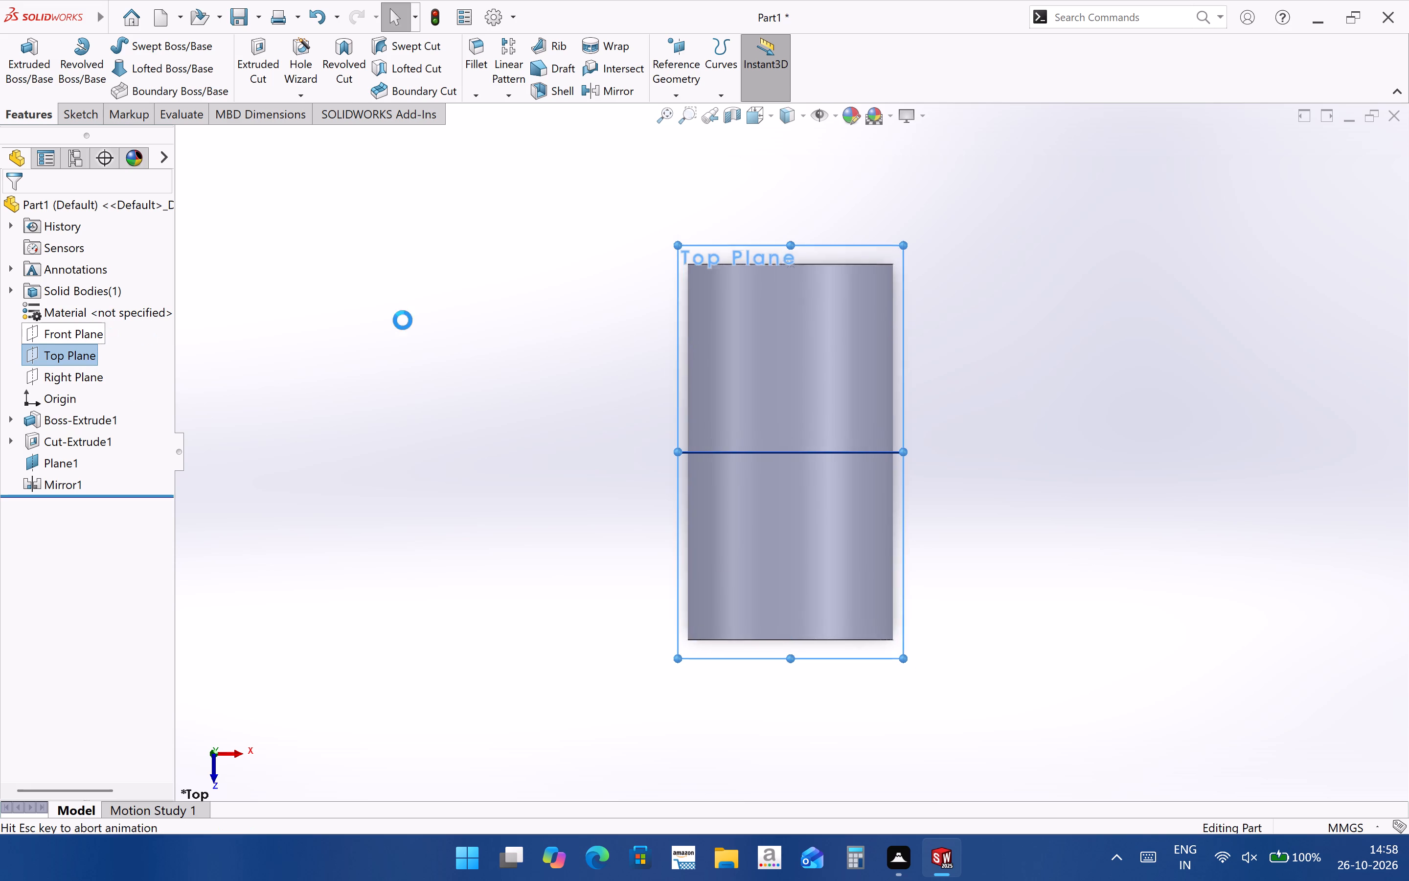
scroll(828, 498, up, 2)
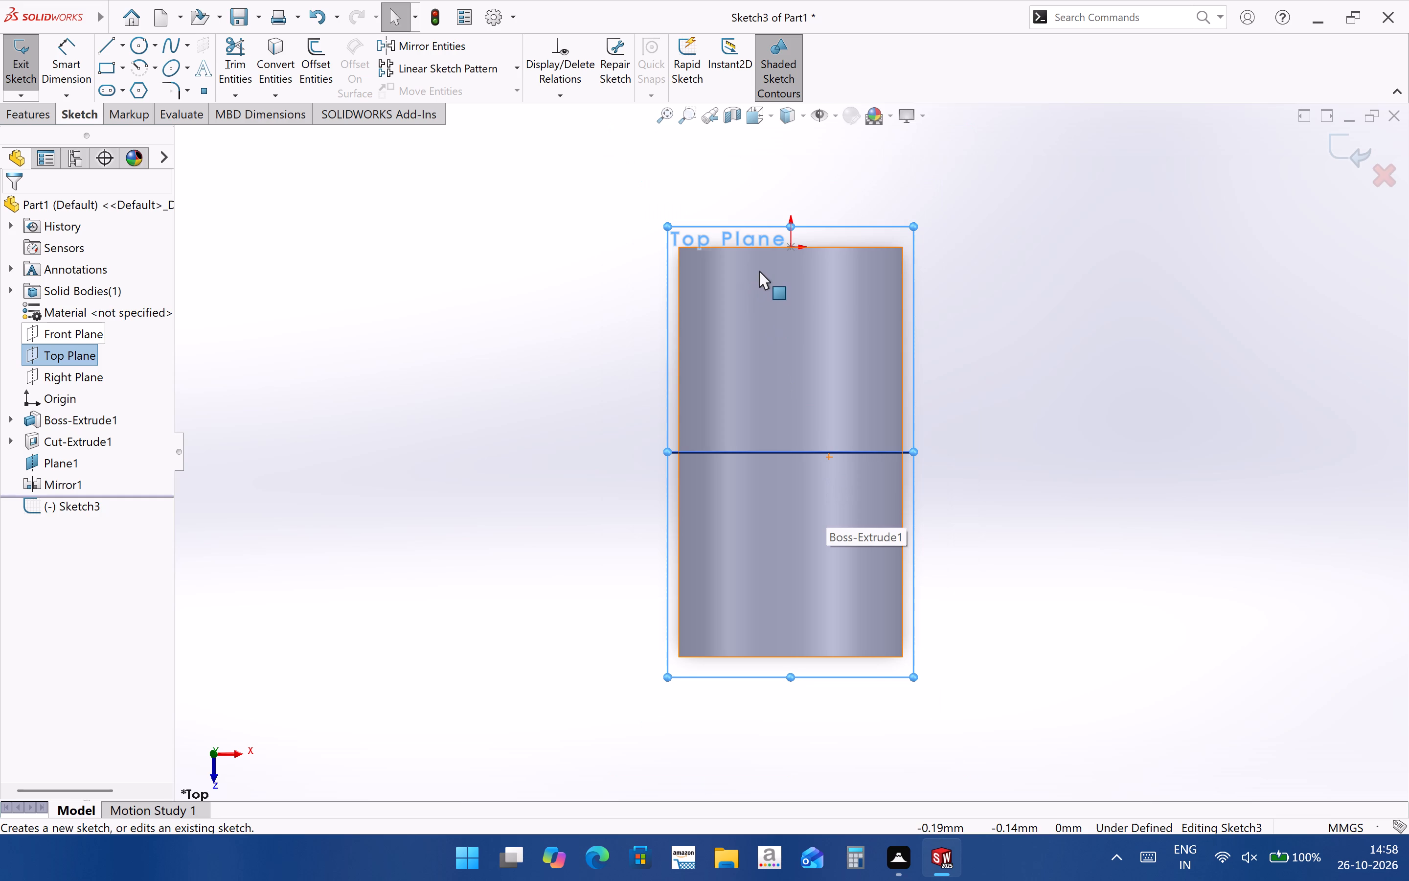
Sketch a horizontal centerline along Plane1 across the cylinder's full width, from one side edge to the other.
click(99, 44)
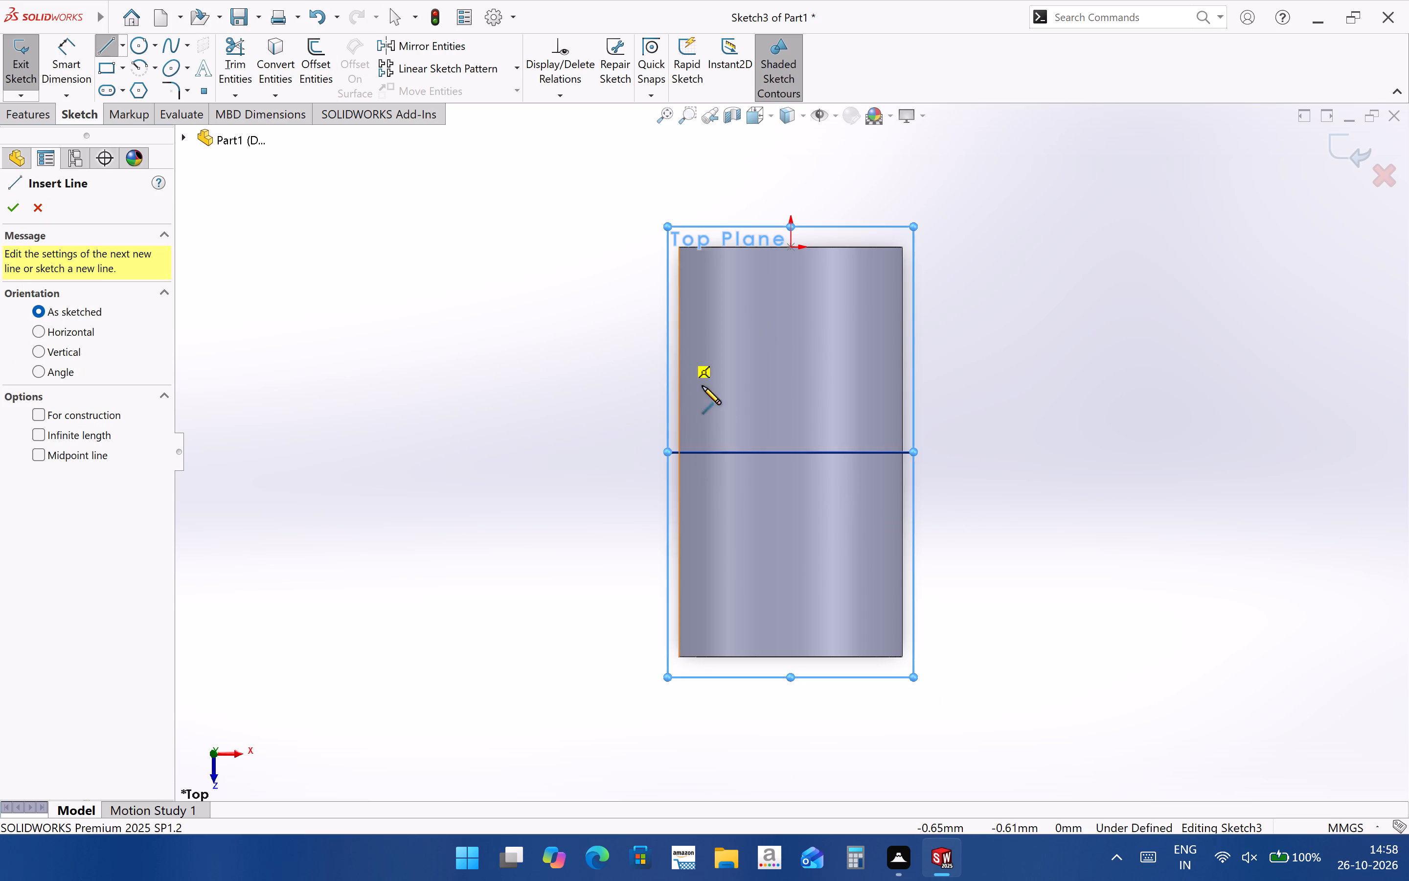
click(123, 35)
click(140, 80)
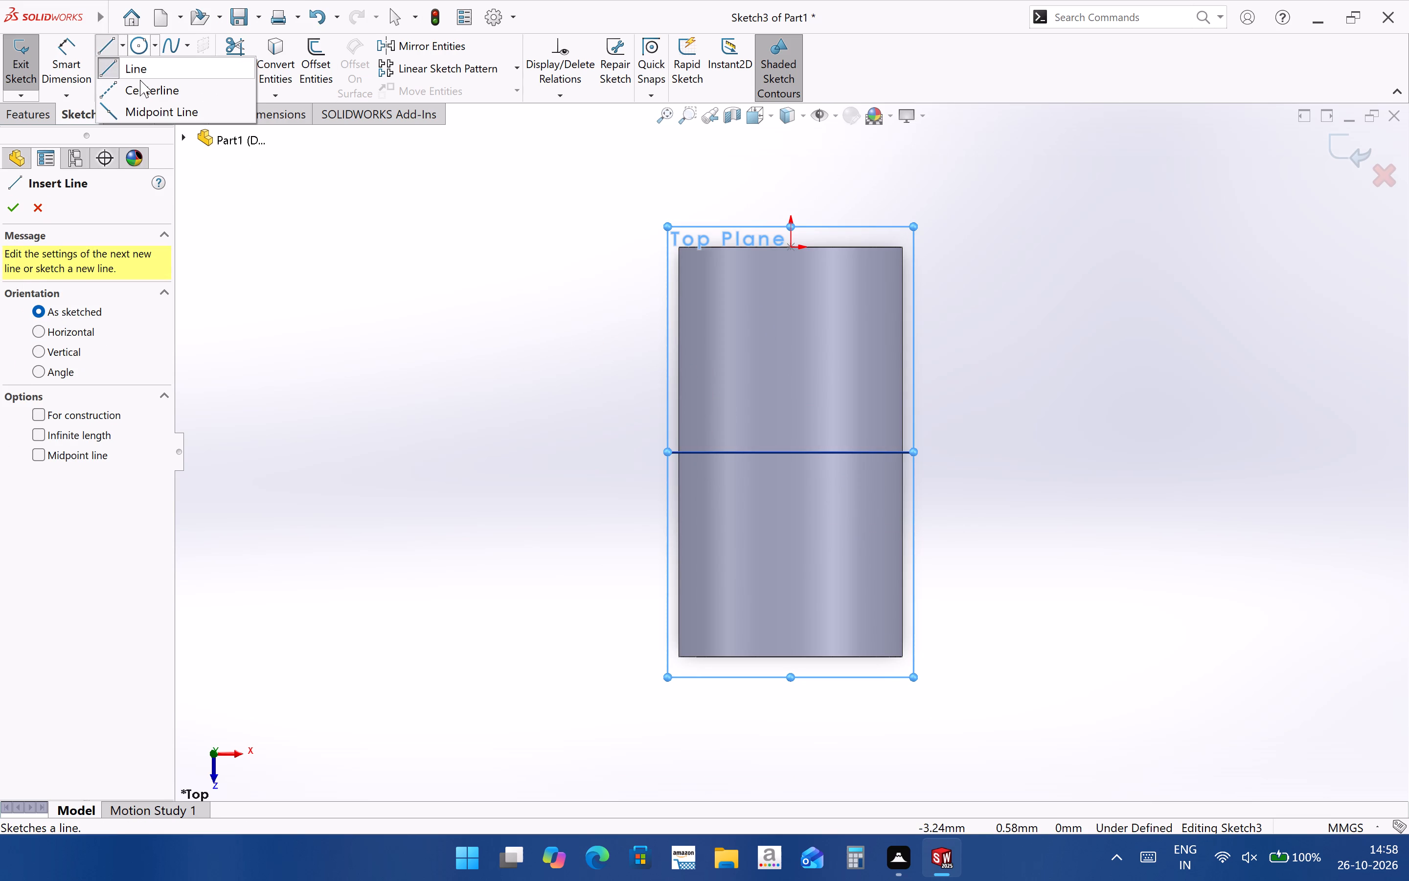
scroll(762, 456, down, 4)
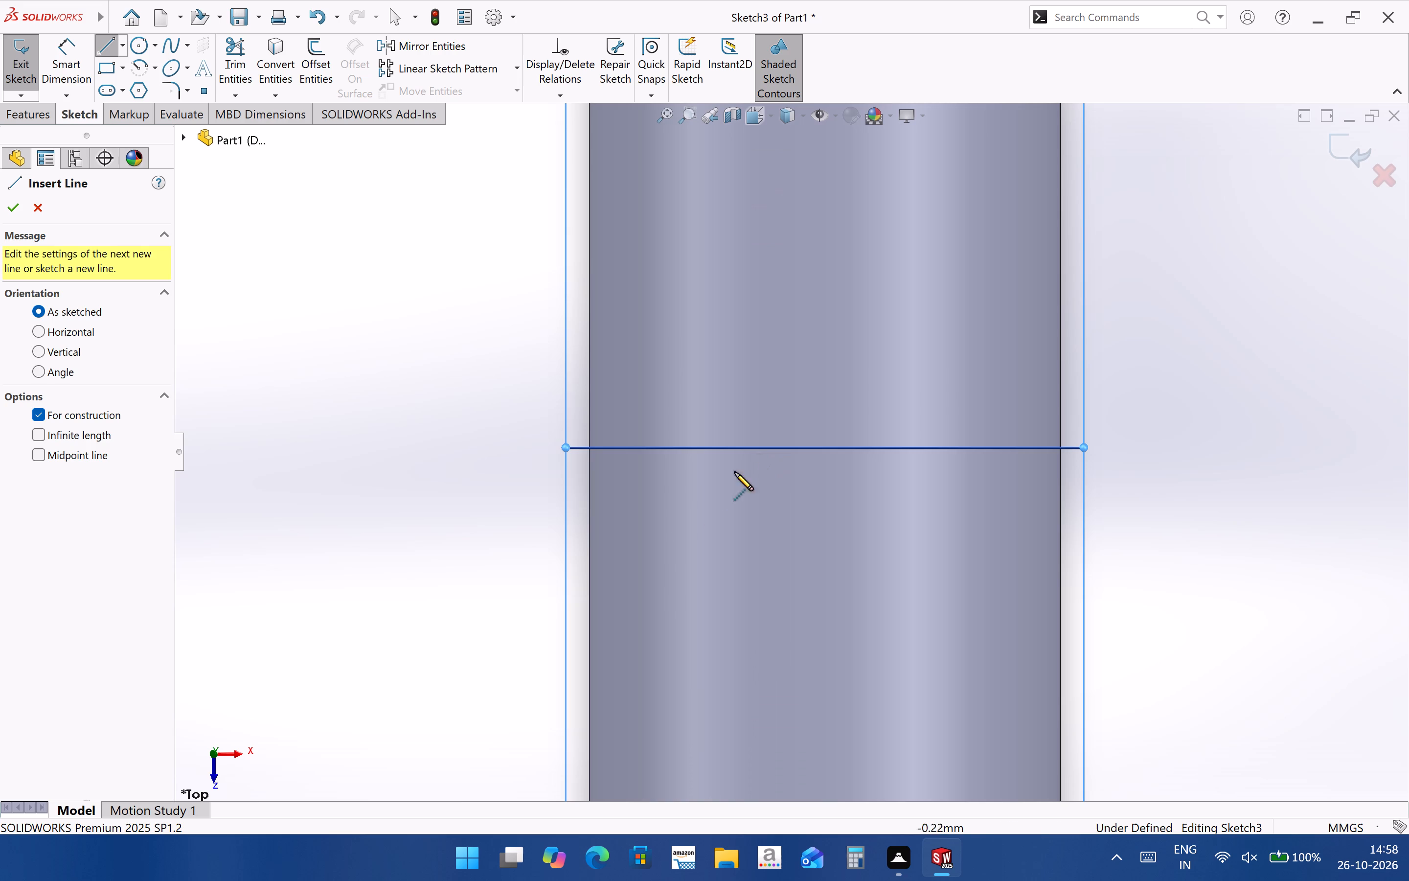
click(589, 449)
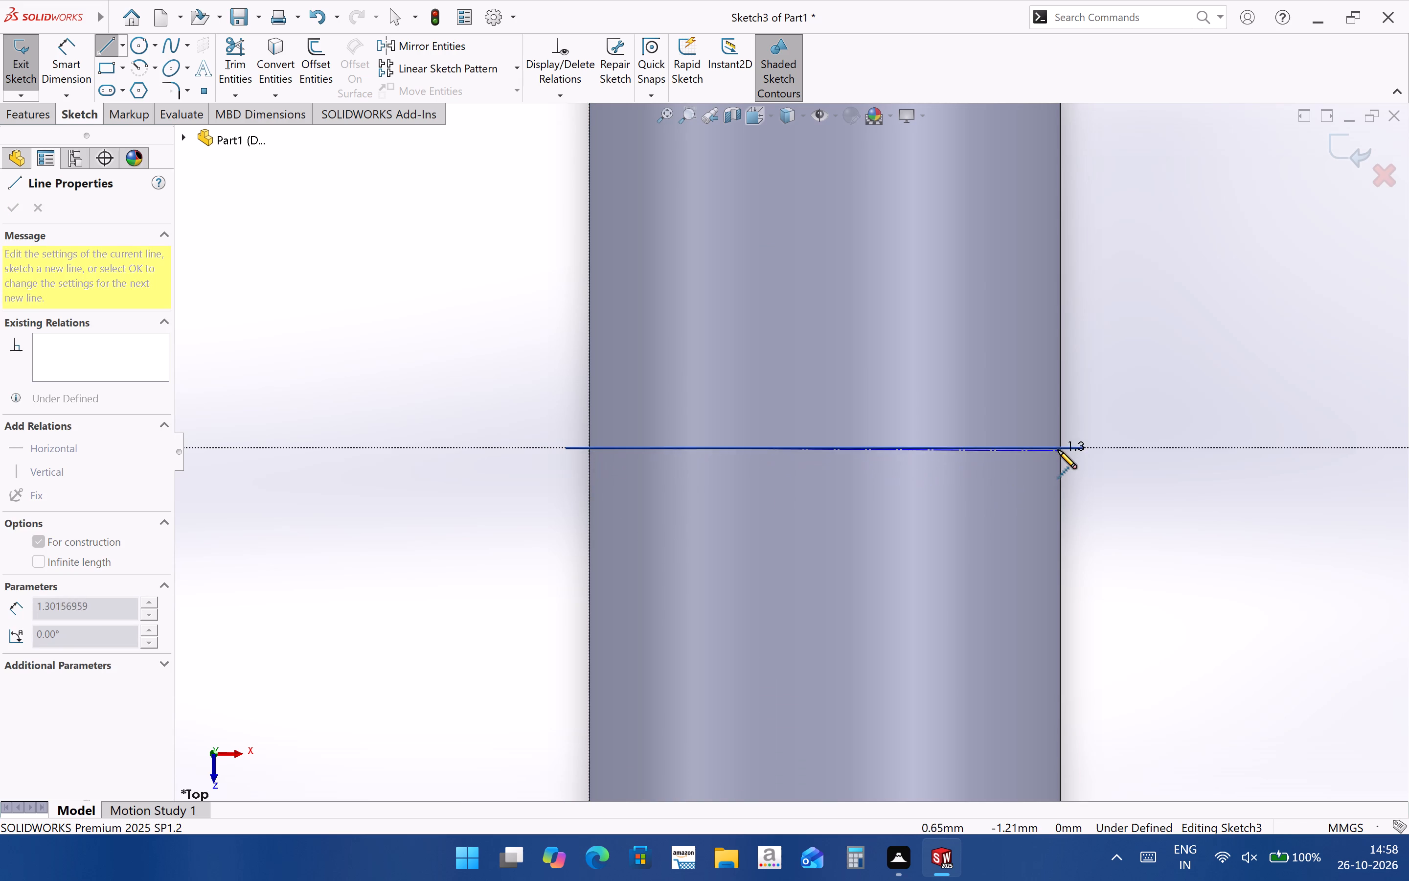
scroll(1059, 449, down, 3)
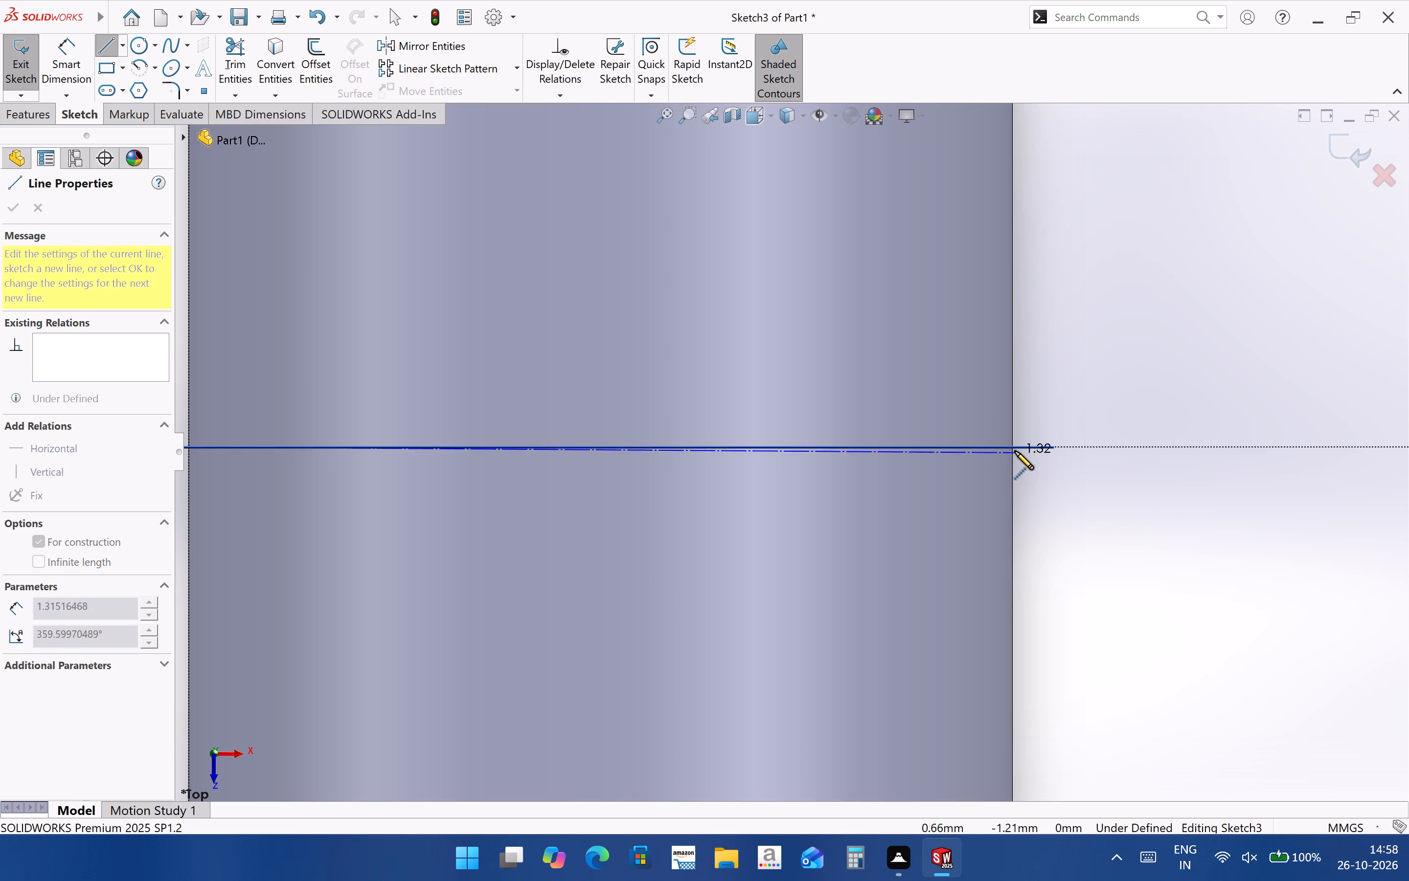
click(1012, 445)
scroll(1115, 483, up, 3)
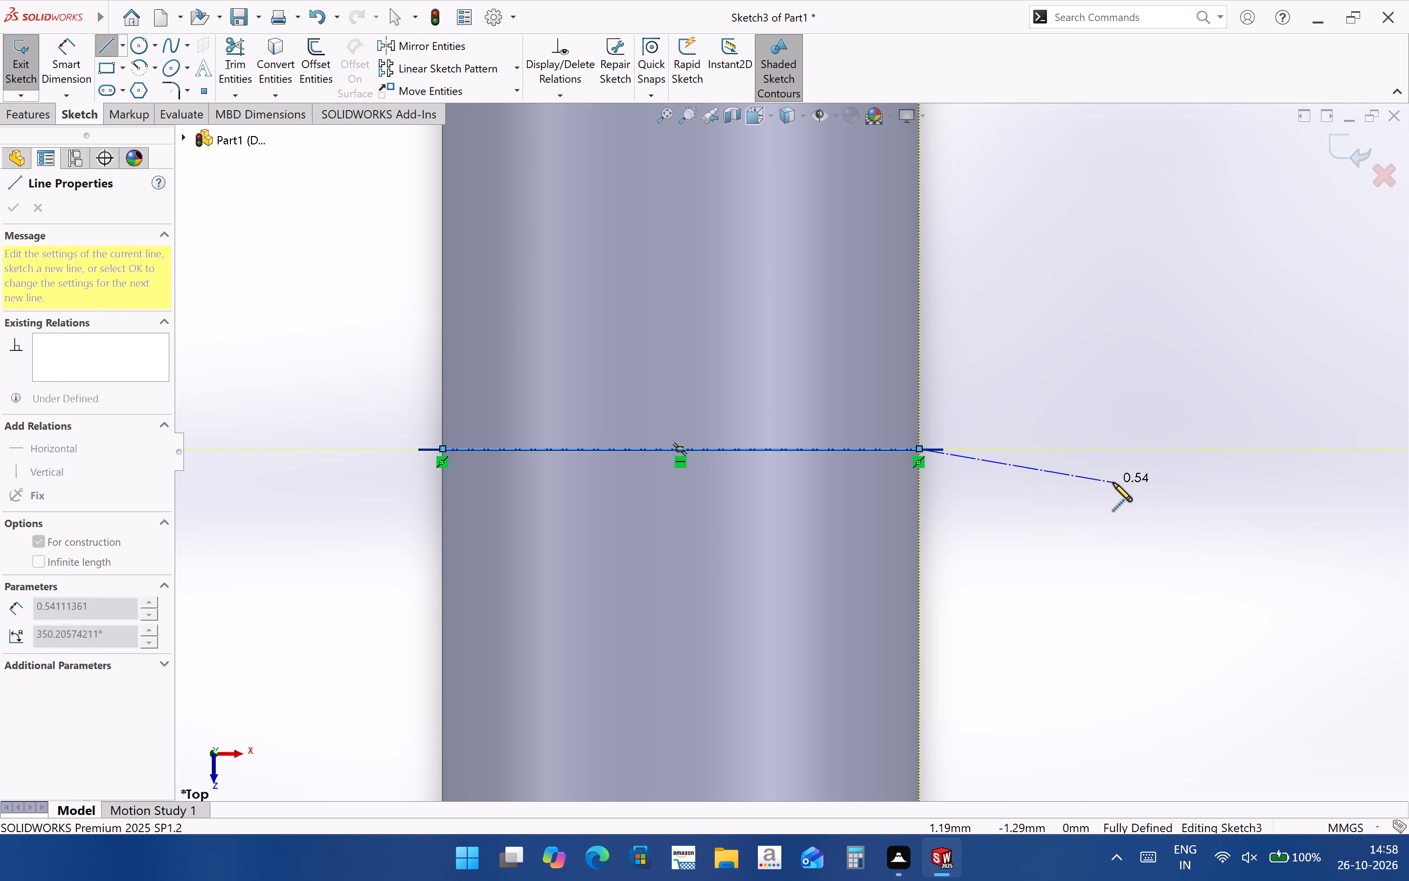
key(Escape)
Sketch a diagonal line about 1.78 mm long from the centerline's left end to the cylinder's upper-right corner.
scroll(955, 483, up, 3)
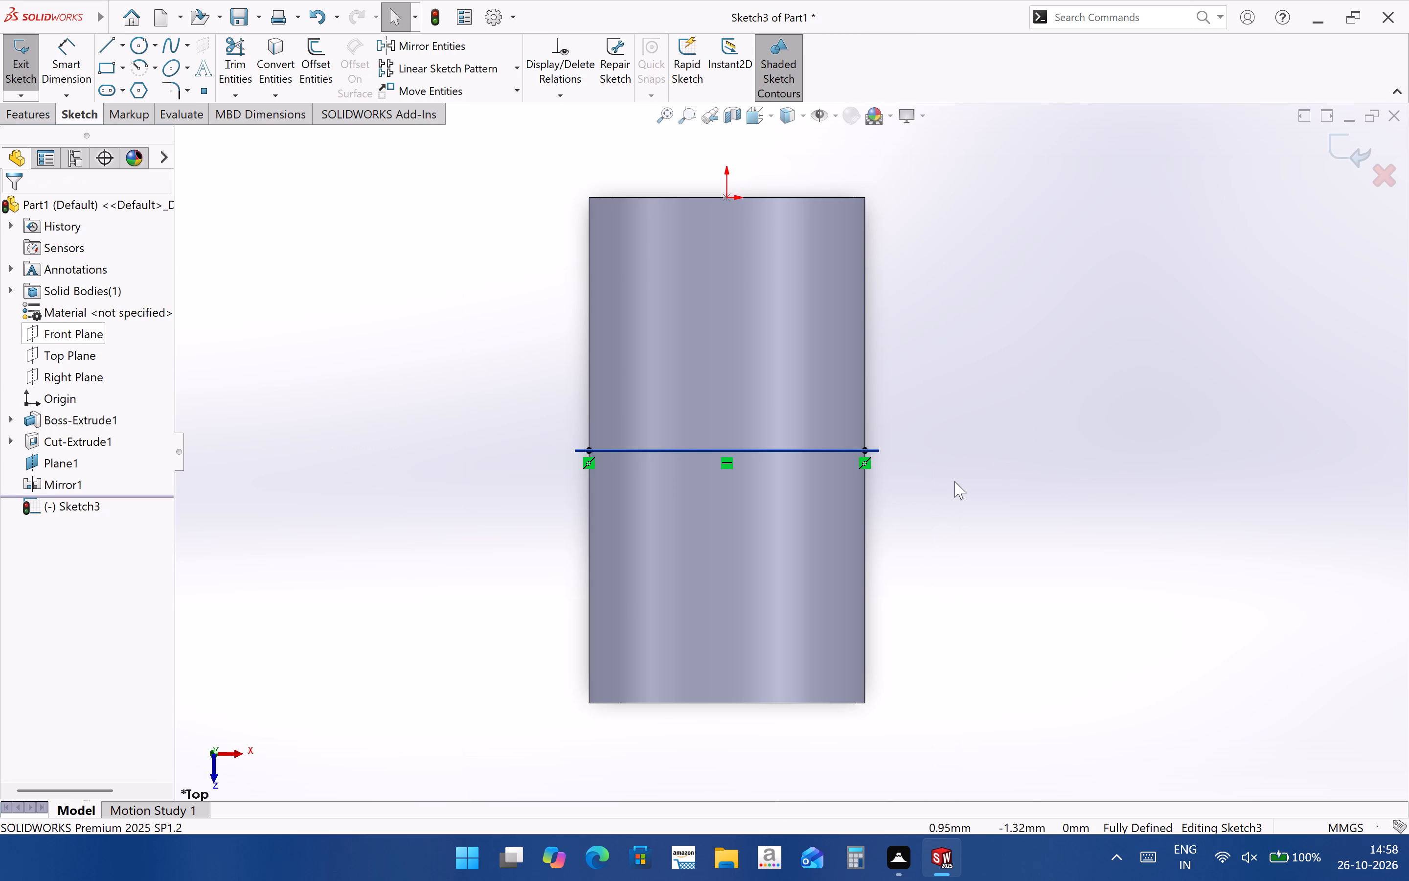
click(114, 52)
click(591, 453)
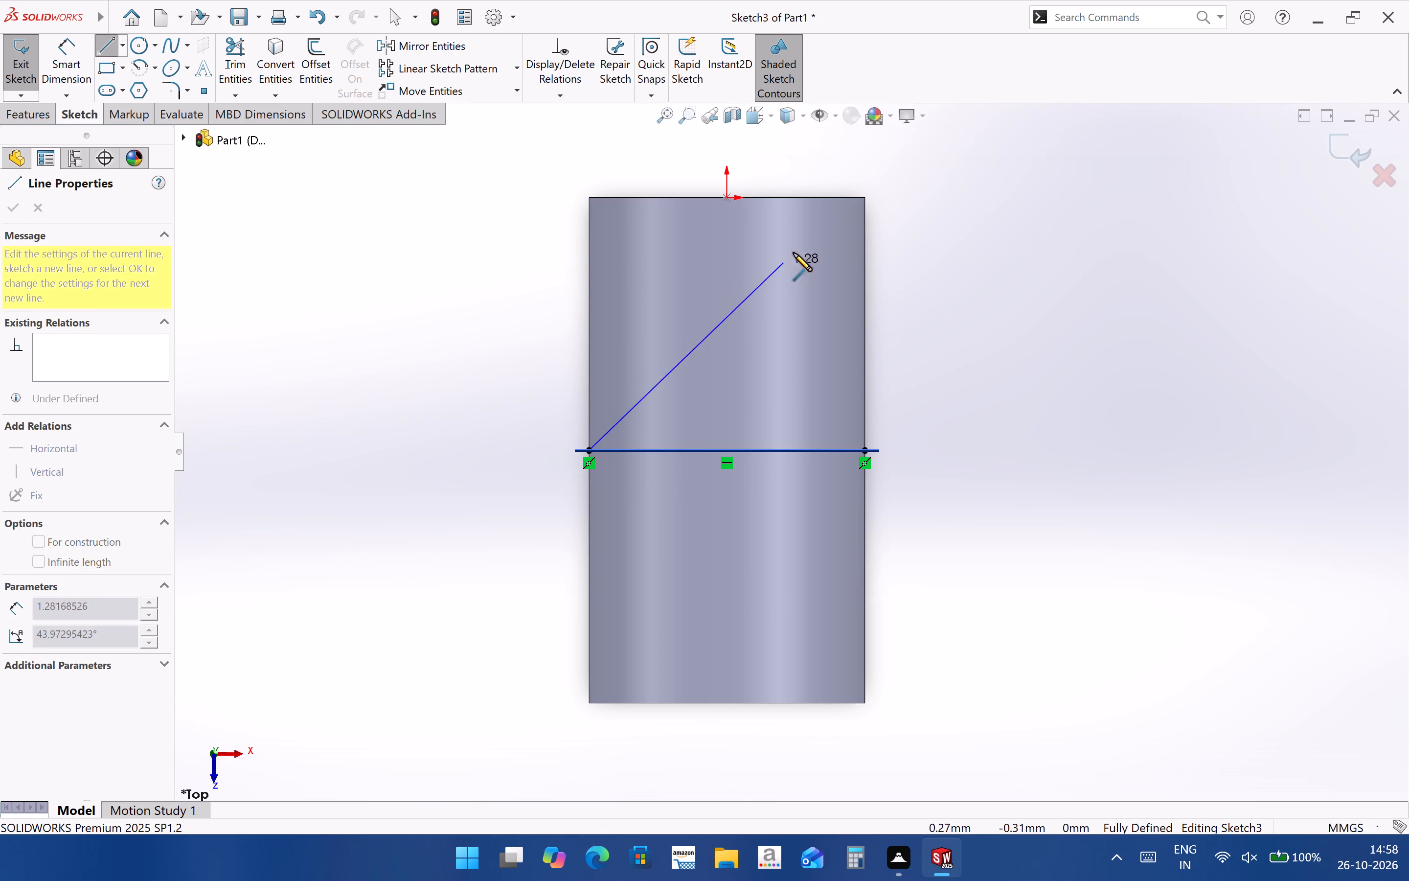
click(865, 196)
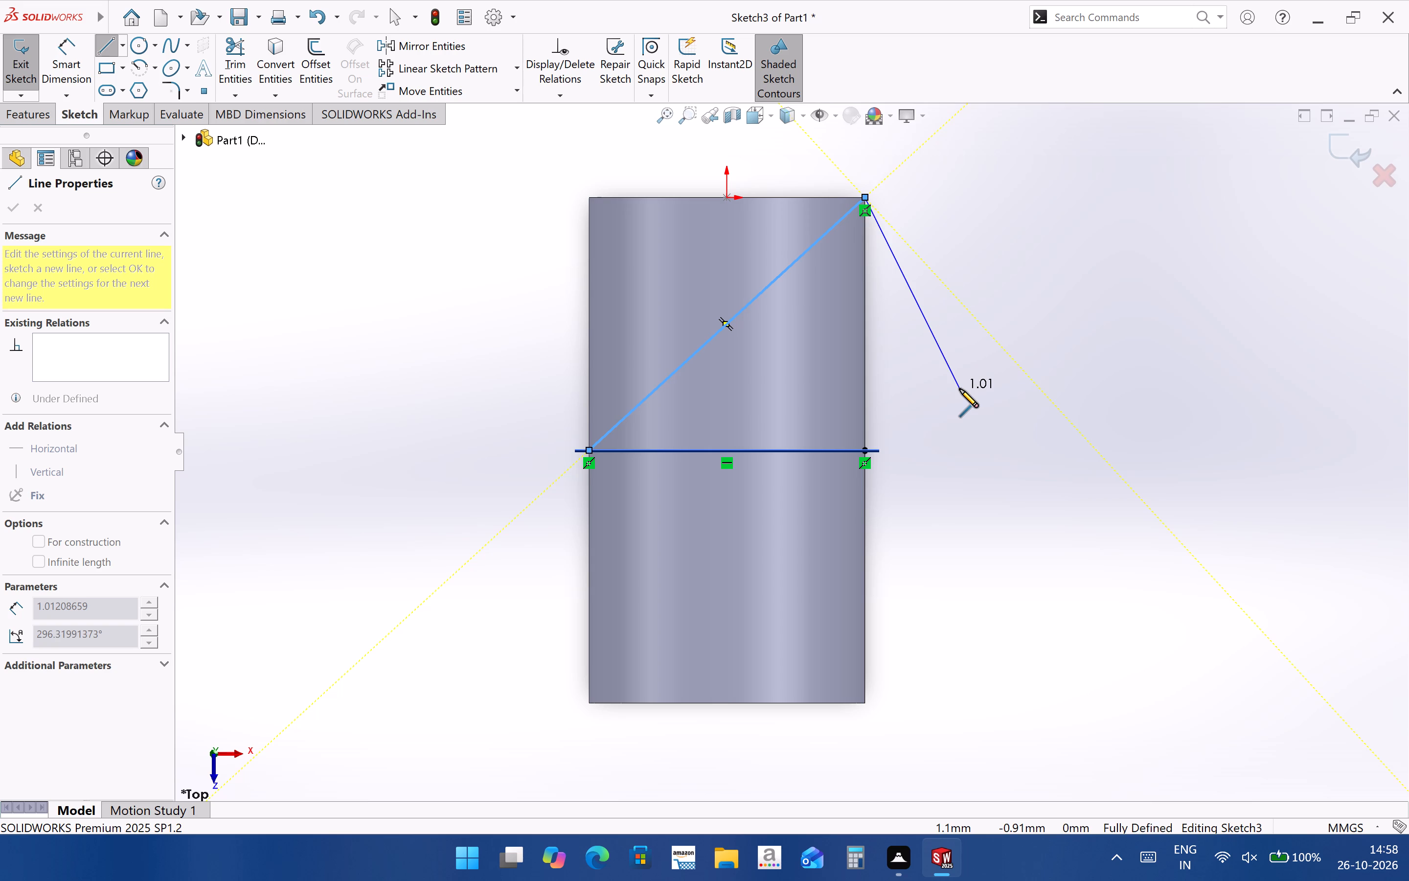
Sketch a second horizontal centerline across the cylinder's full width, level with the diagonal line's midpoint.
click(130, 49)
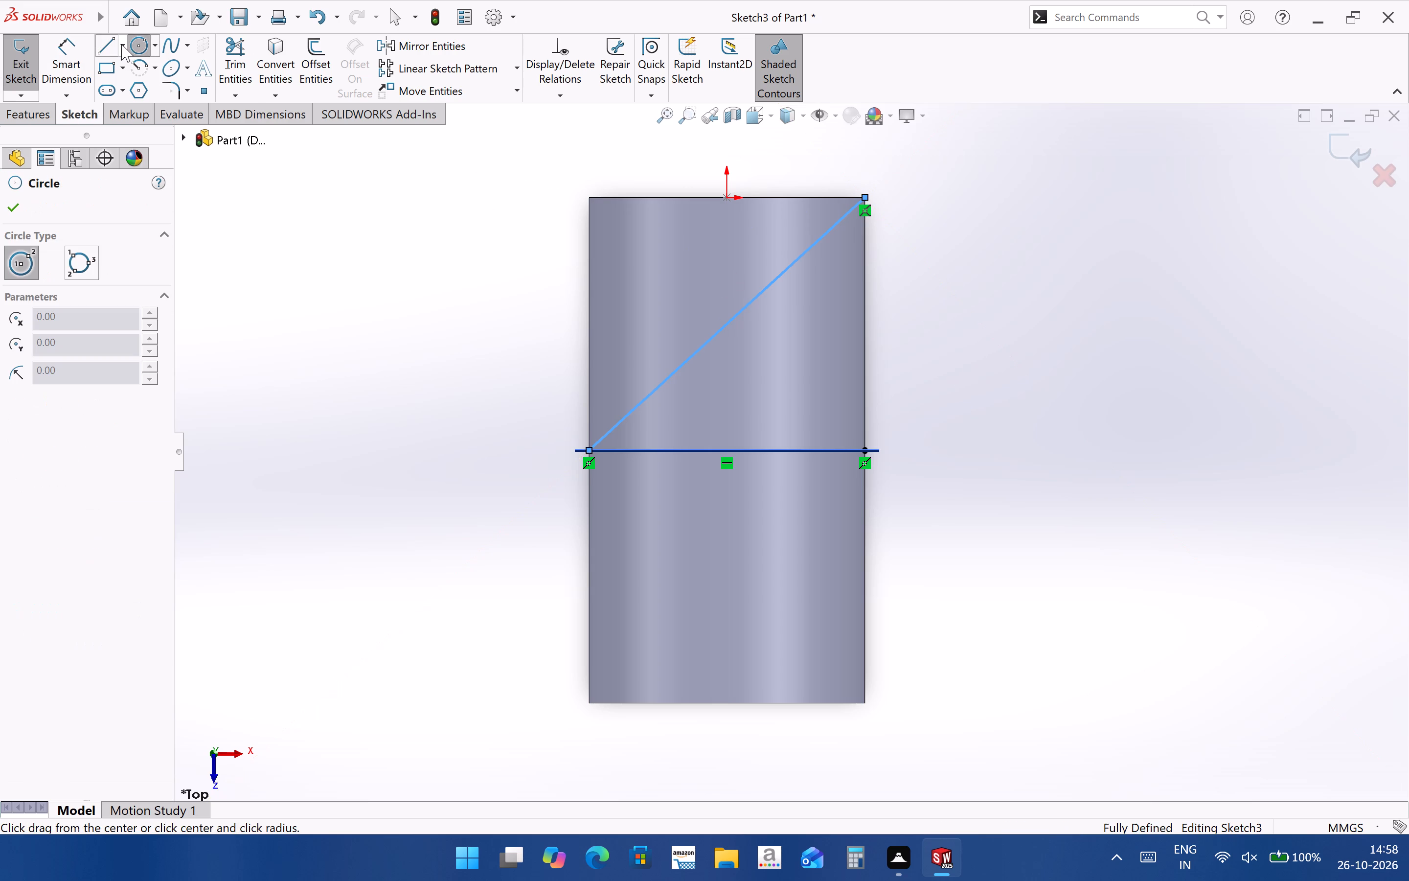
click(121, 44)
click(134, 80)
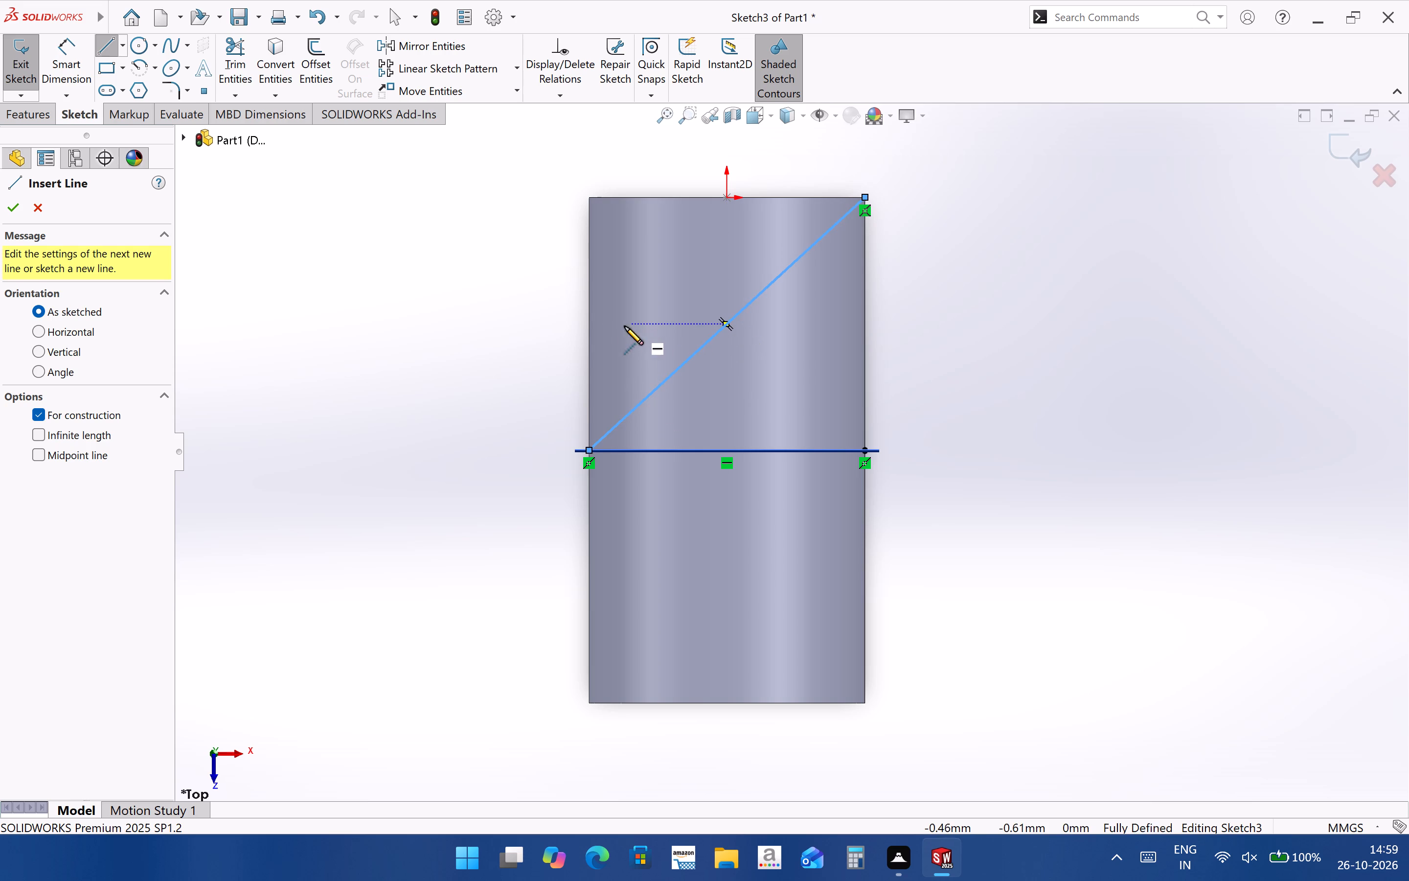
click(591, 325)
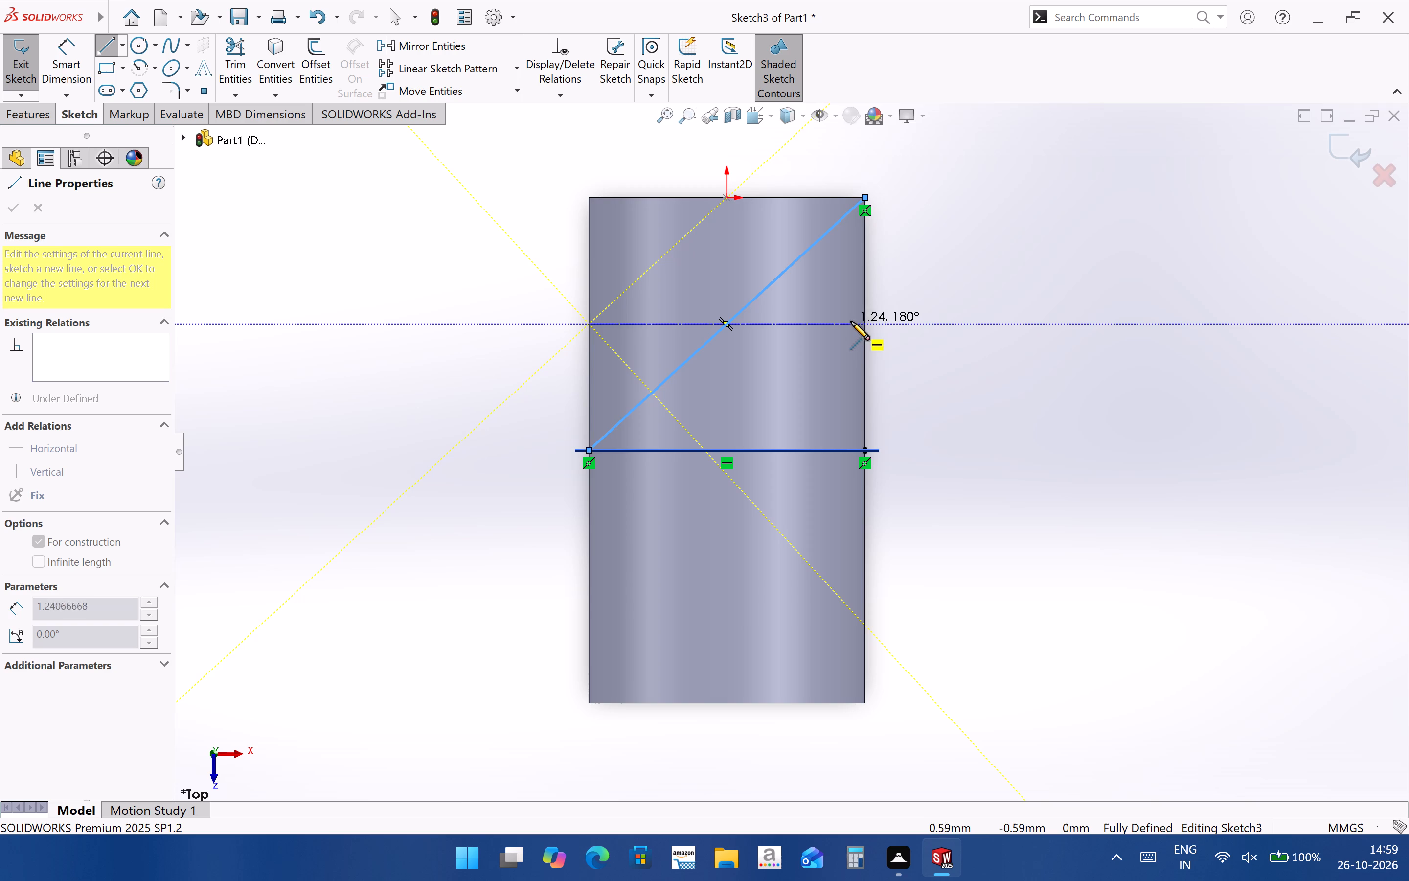
click(864, 322)
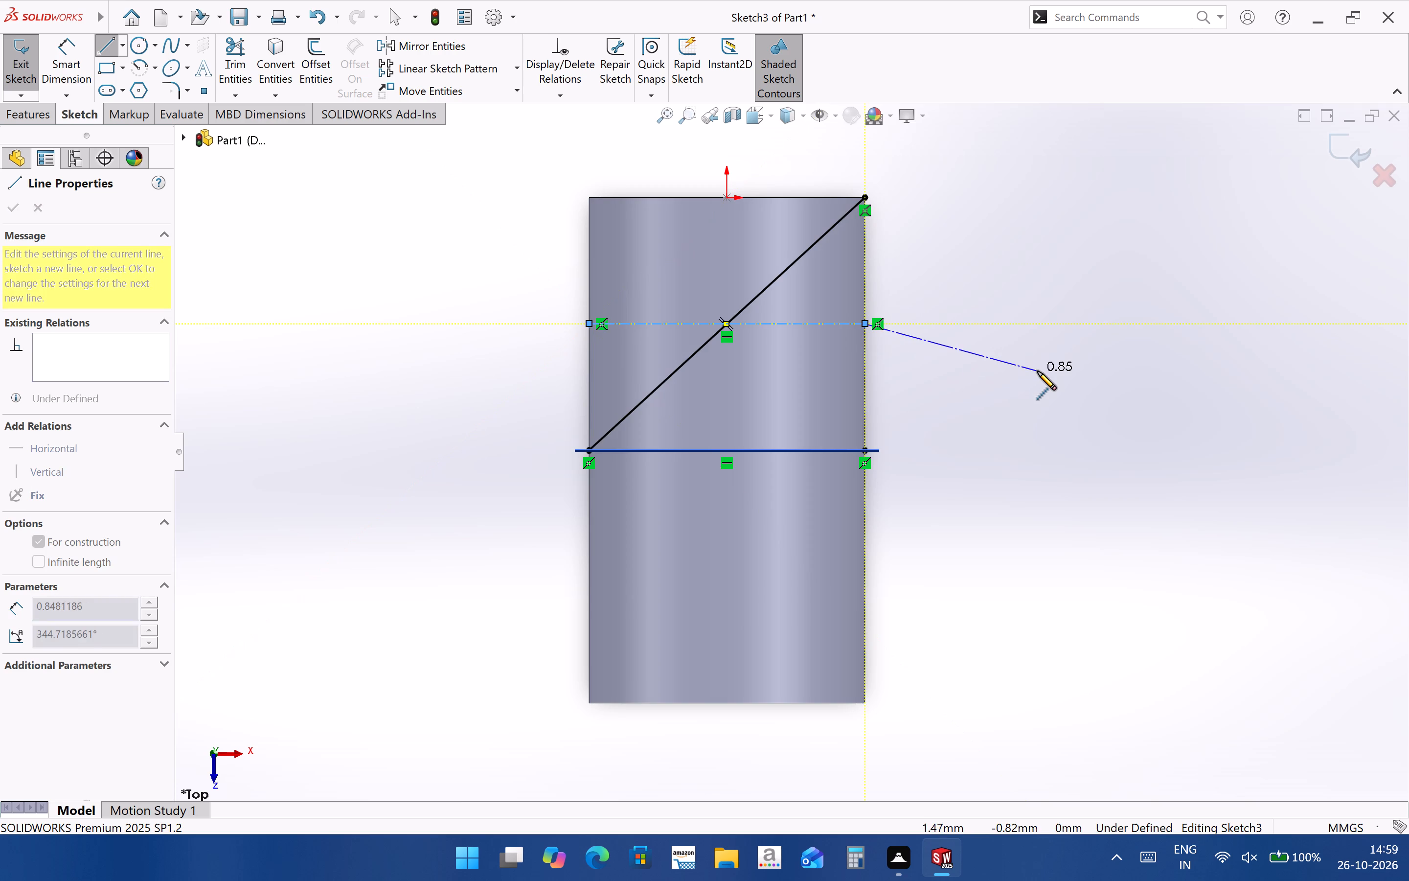
key(Escape)
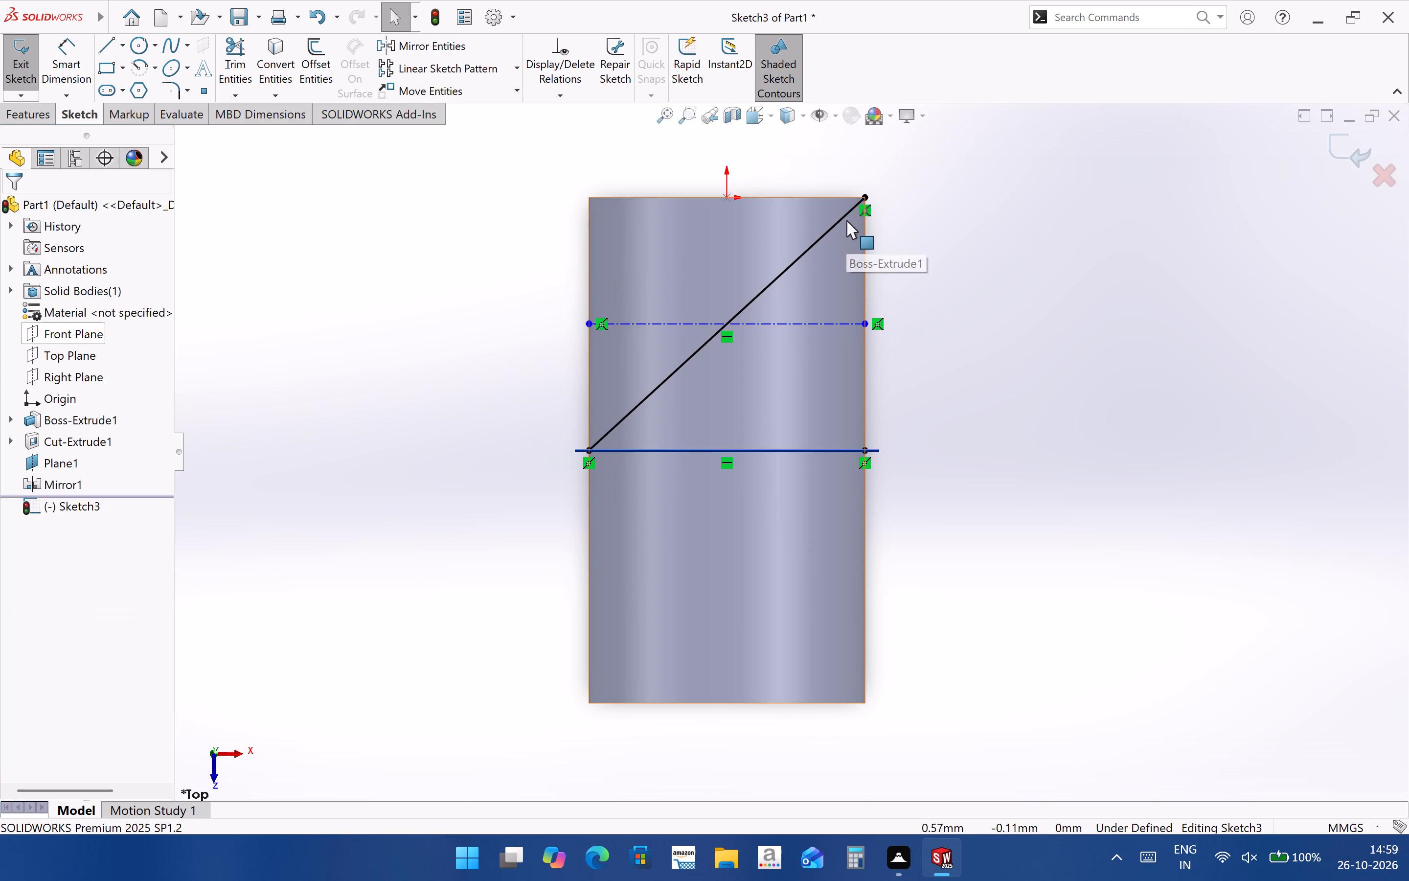
Select the diagonal line running between the first centerline and the cylinder's upper corner.
drag(844, 216, 704, 226)
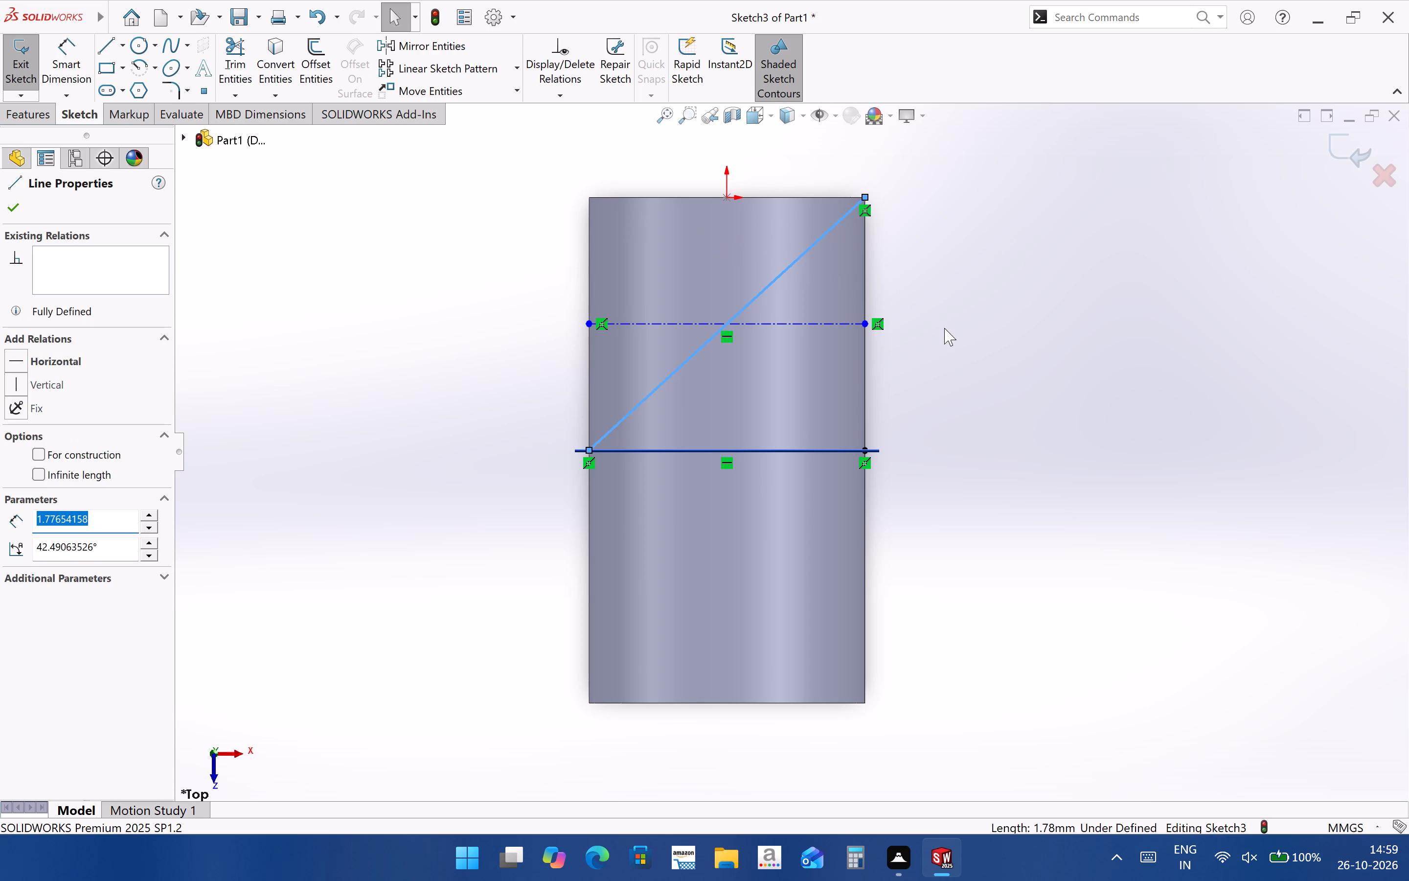
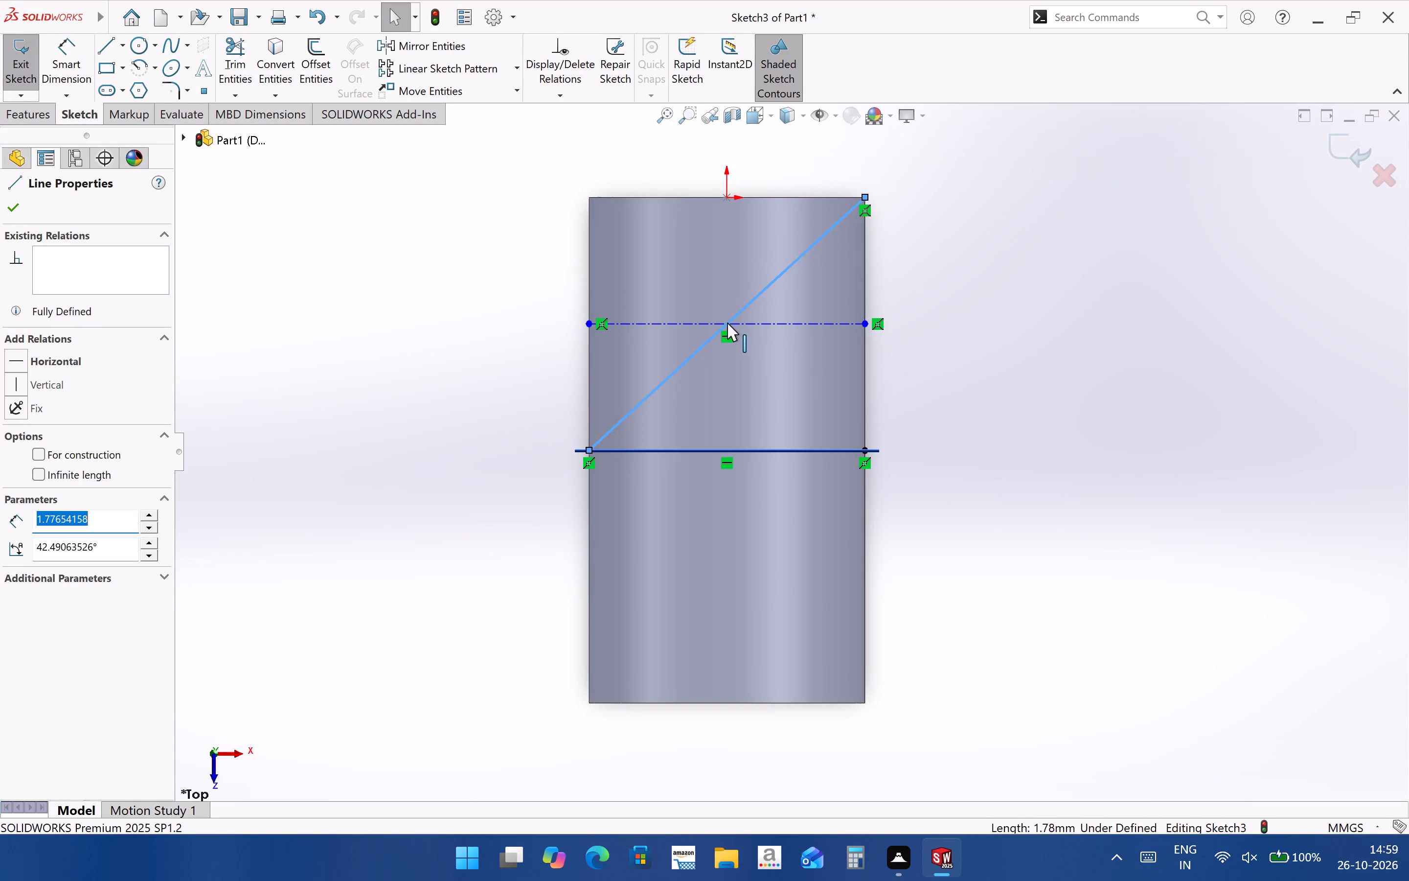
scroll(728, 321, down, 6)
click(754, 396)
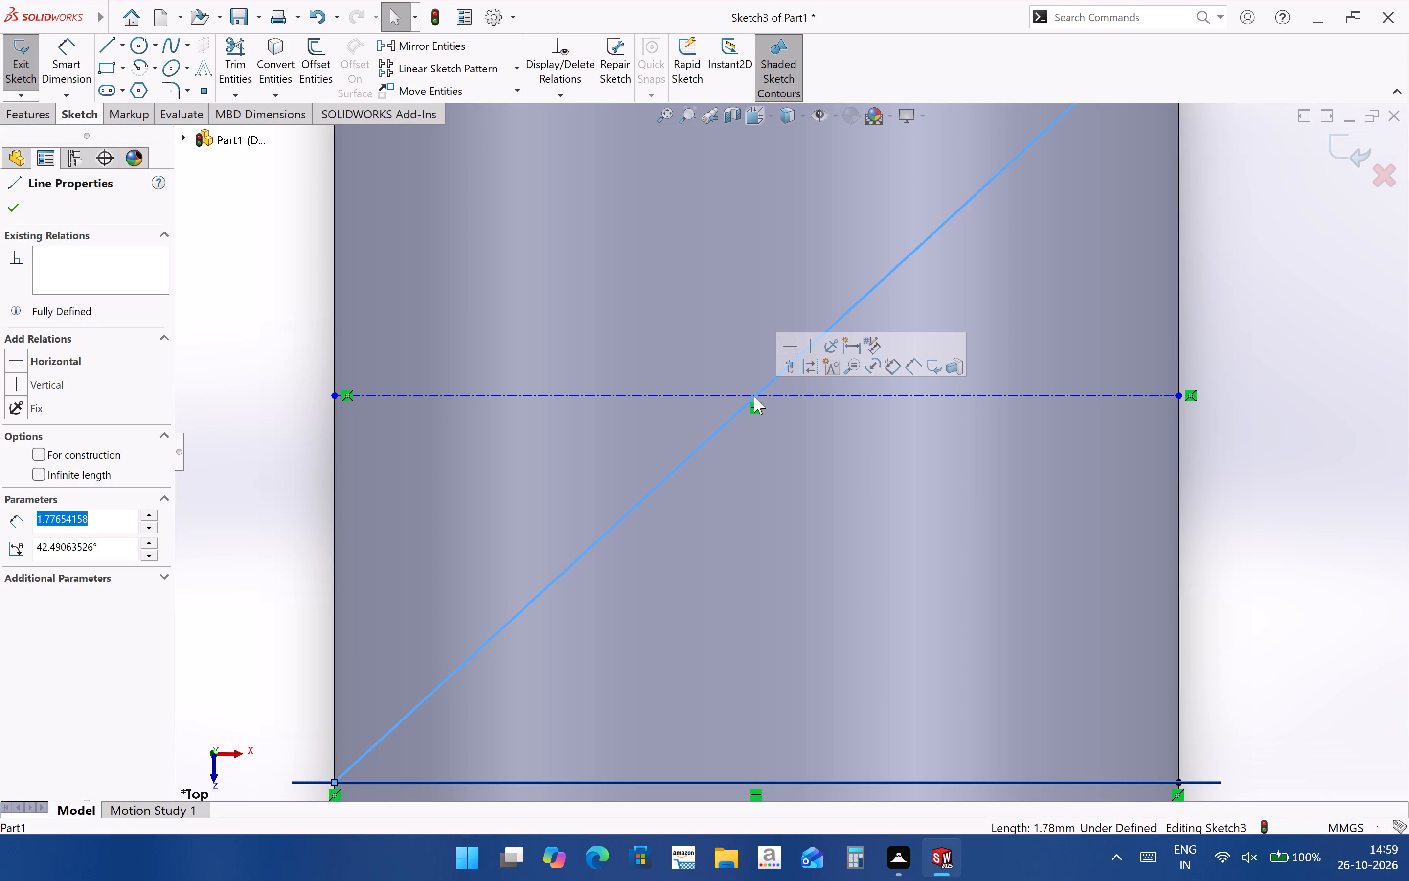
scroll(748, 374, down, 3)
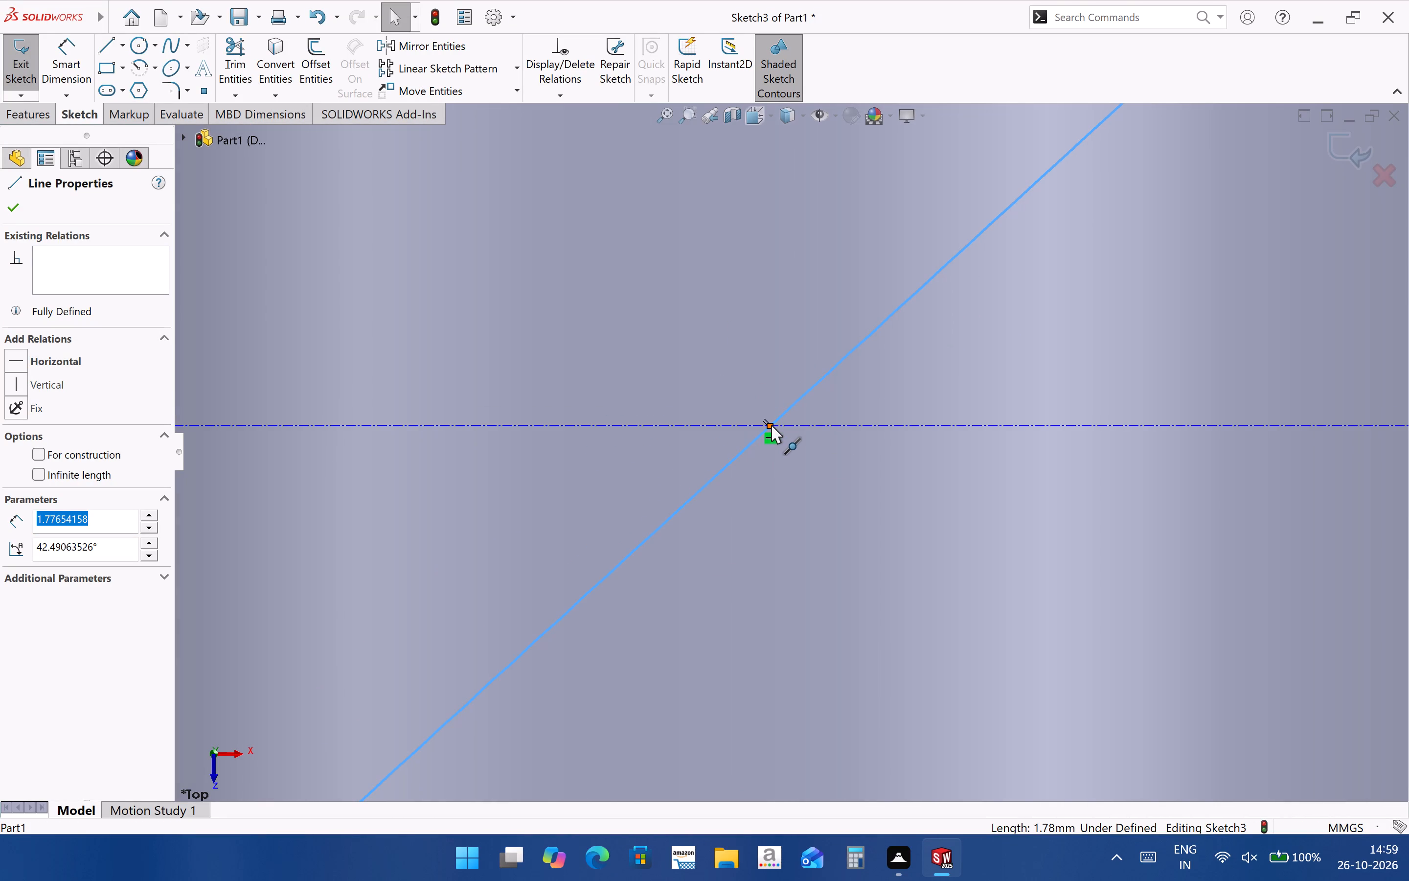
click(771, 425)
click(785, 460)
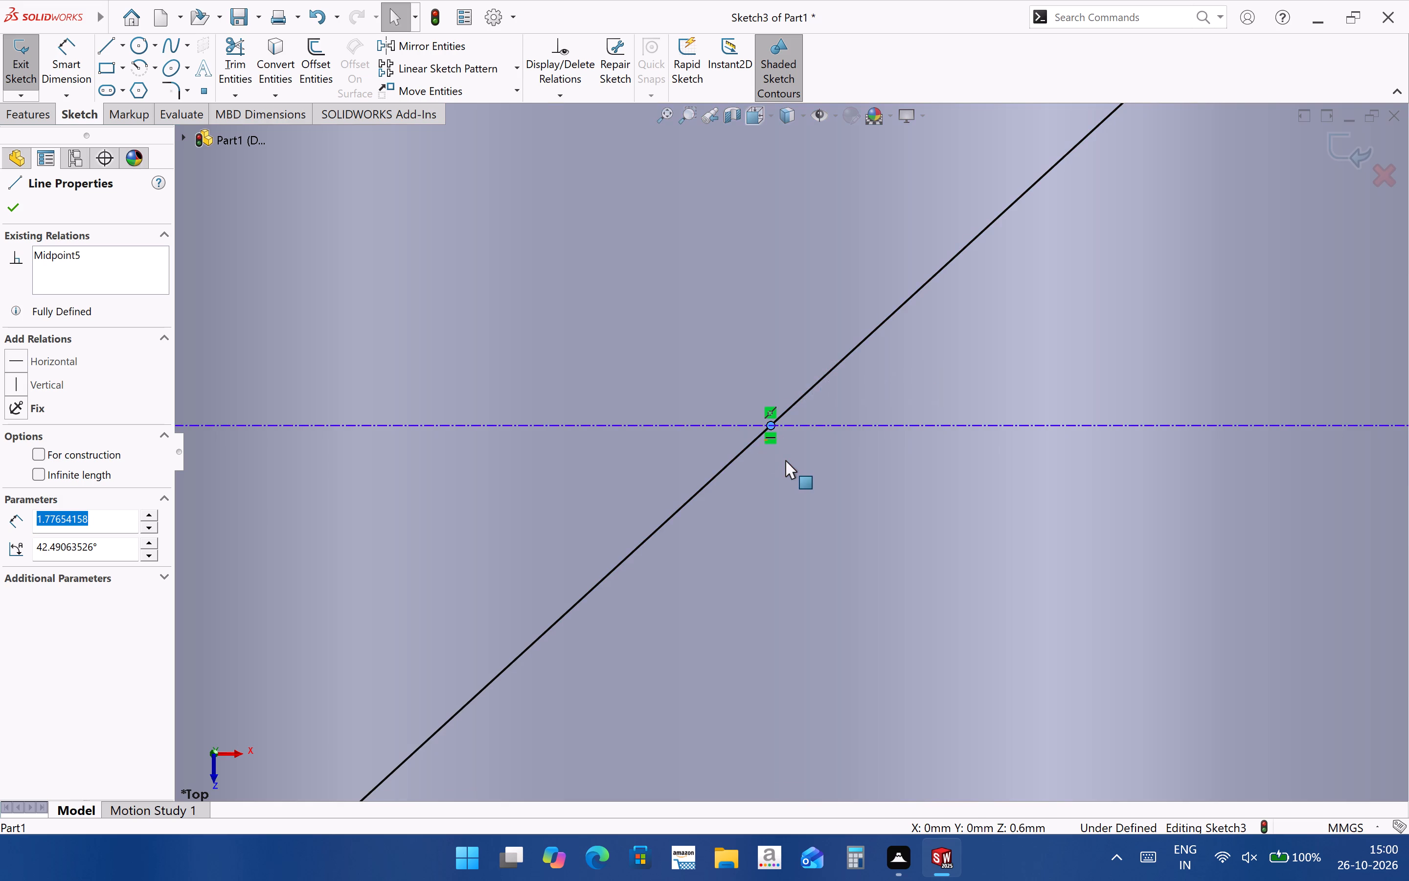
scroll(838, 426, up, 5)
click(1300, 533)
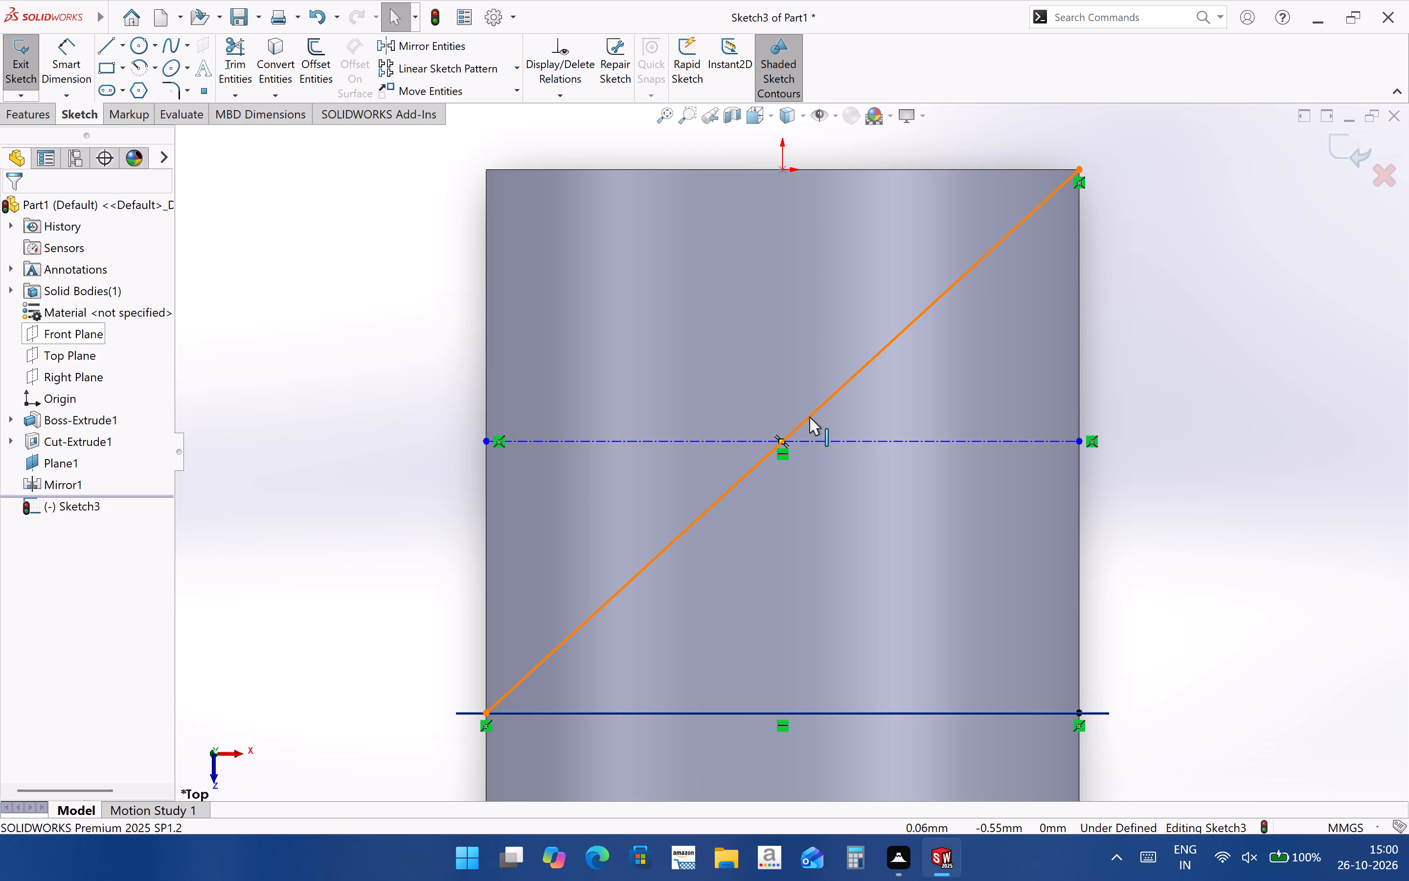
Delete the coincident relations at both ends of the diagonal line and shift the line sideways until it is about 2.17 mm long.
click(1084, 184)
key(Delete)
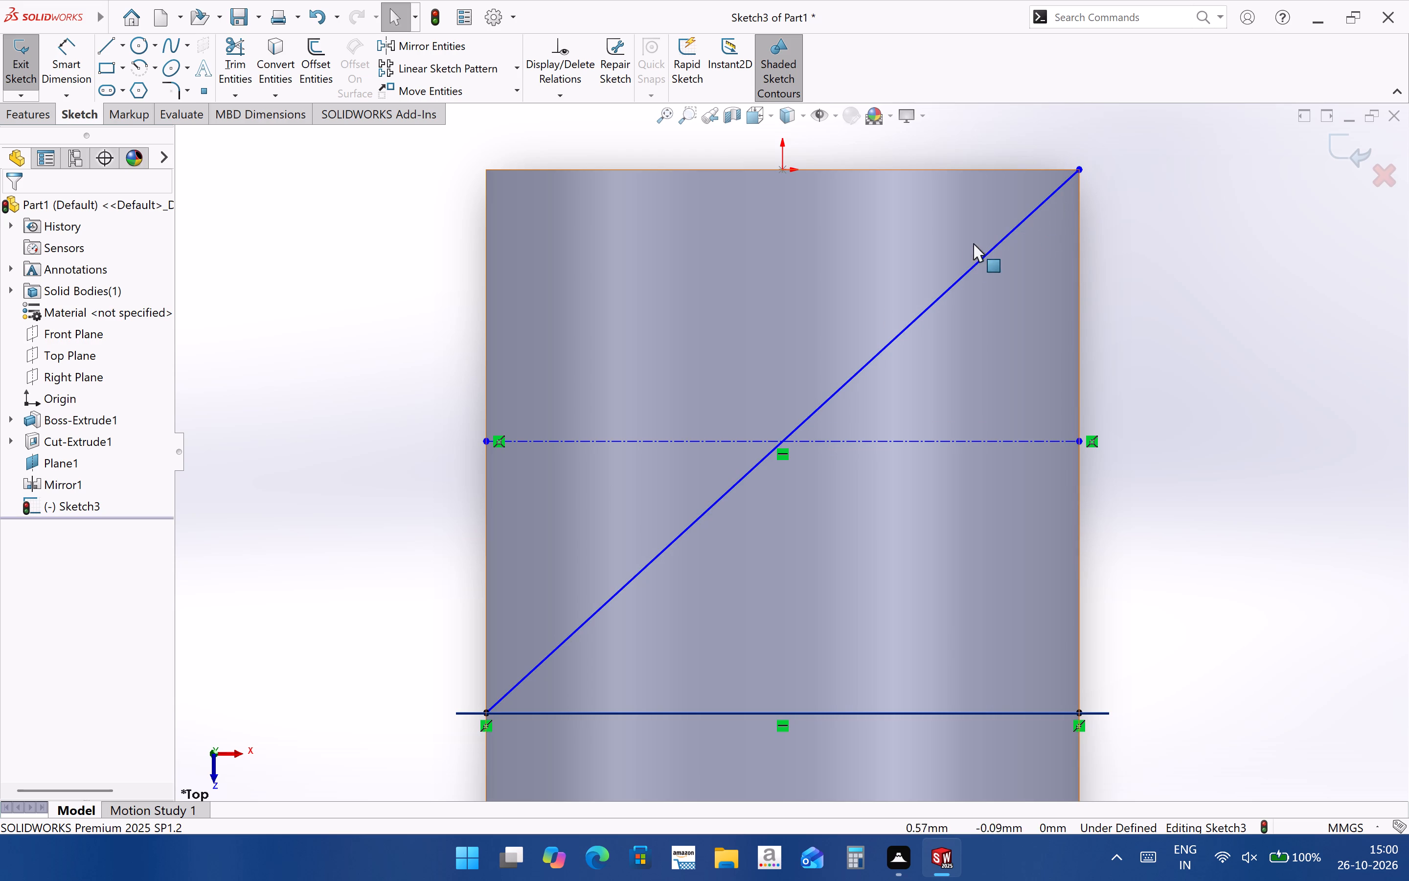
click(486, 730)
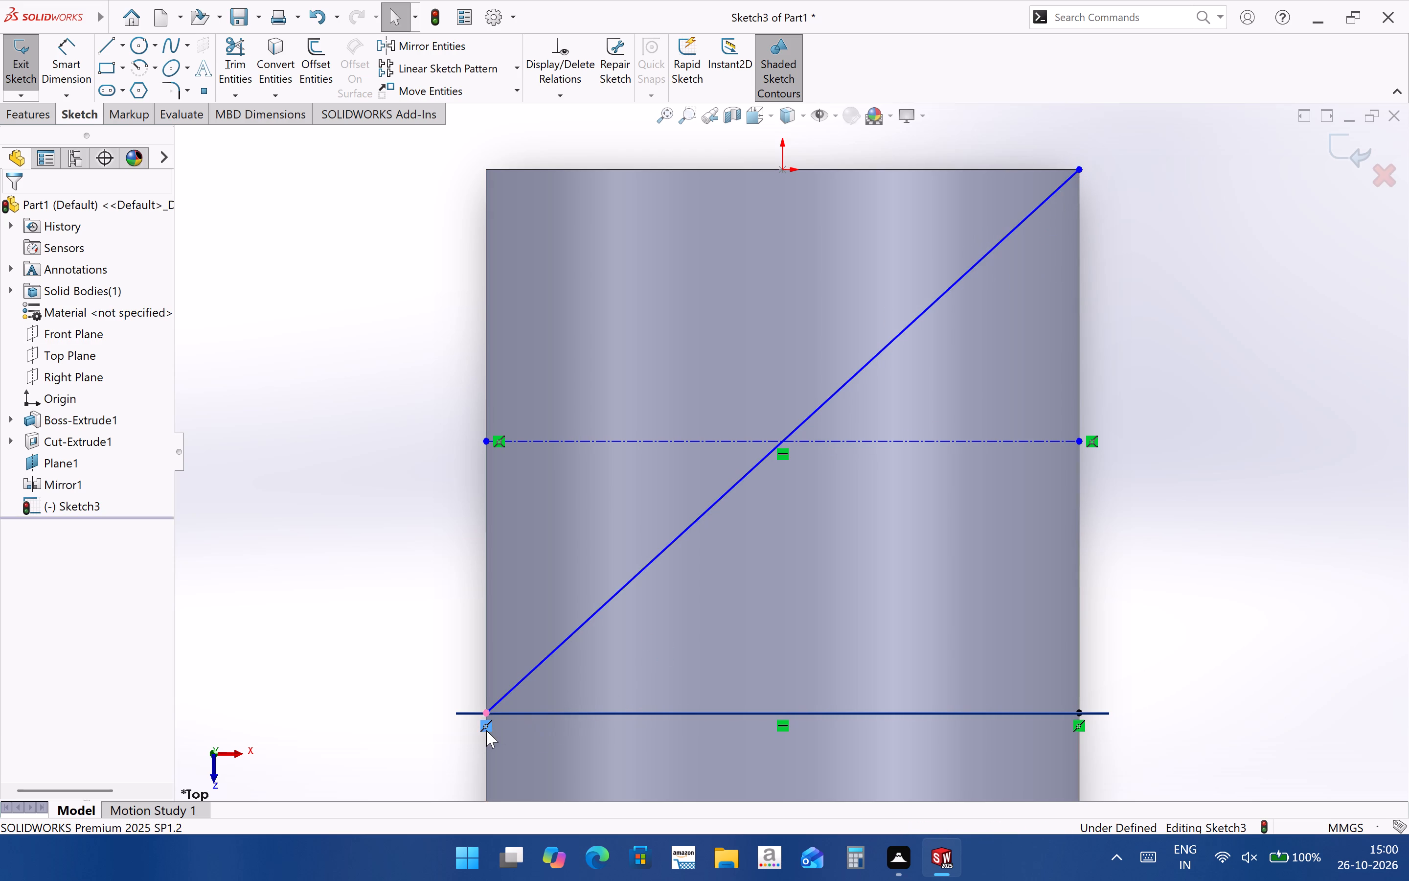
key(Delete)
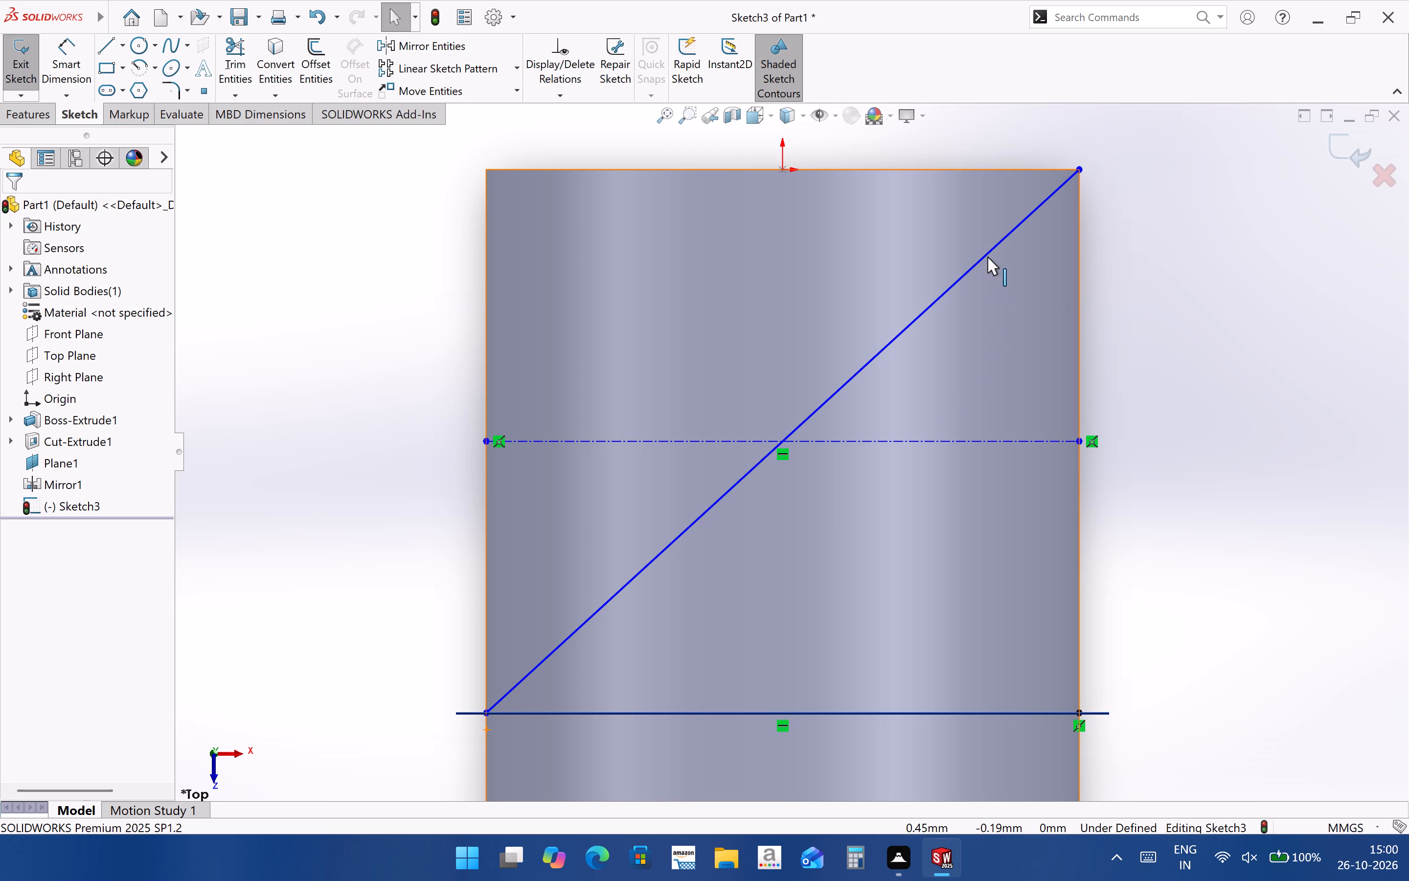
drag(986, 255, 913, 261)
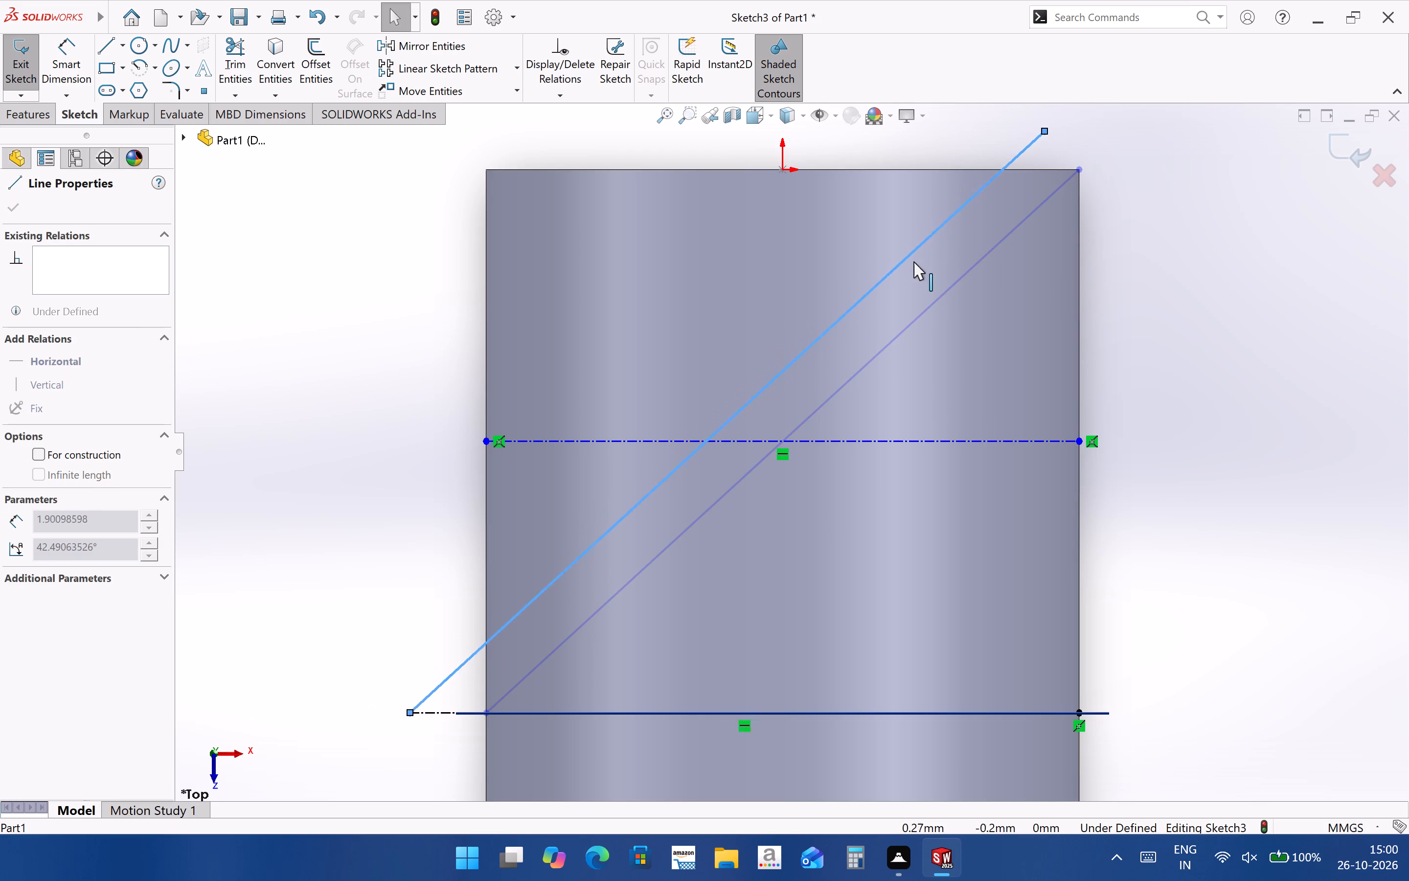
drag(913, 261, 718, 279)
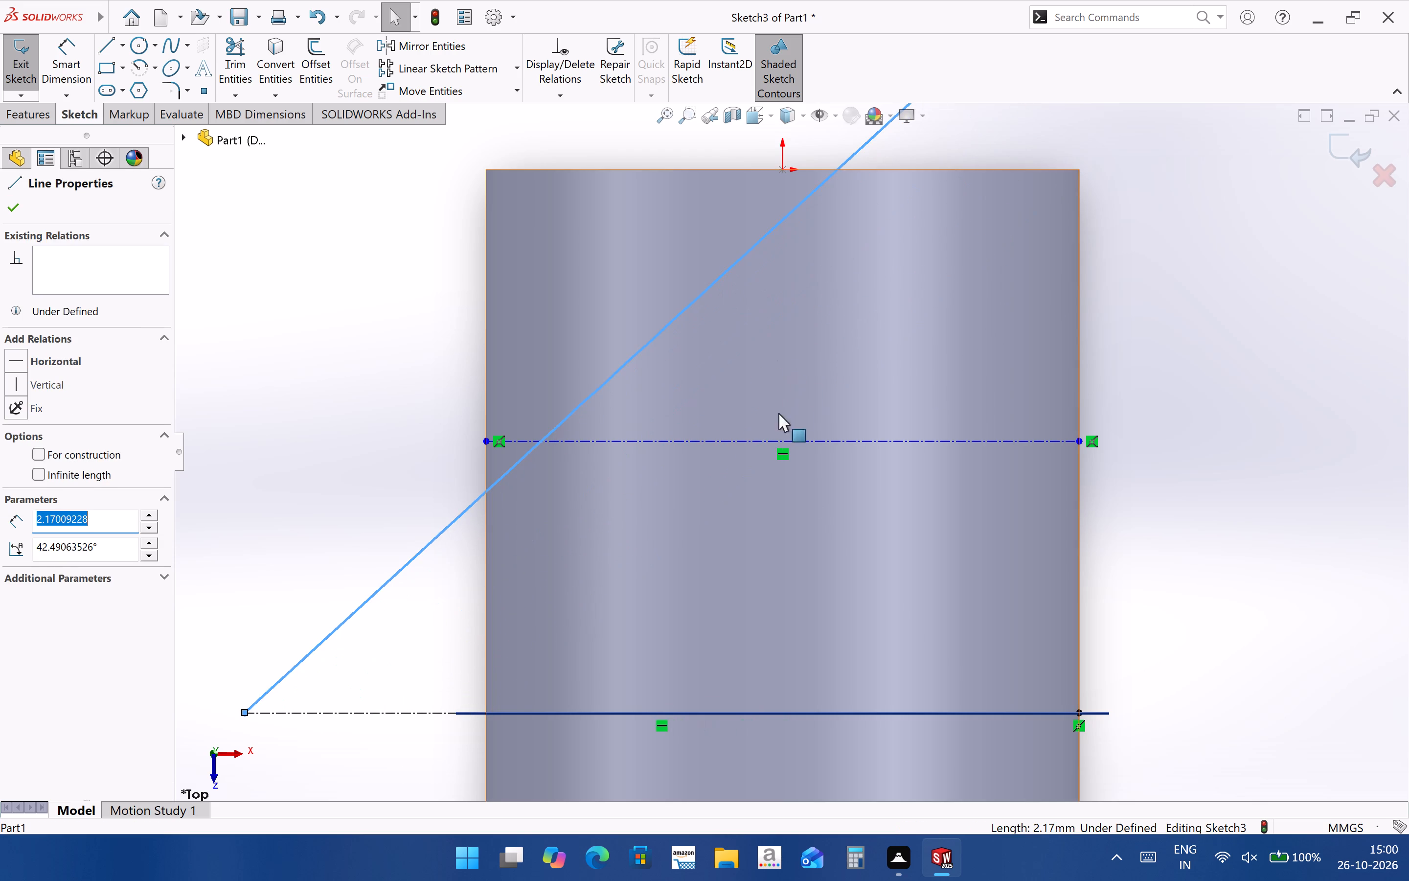
Add a Midpoint relation between the diagonal line and the midpoint of the upper centerline.
scroll(732, 537, up, 4)
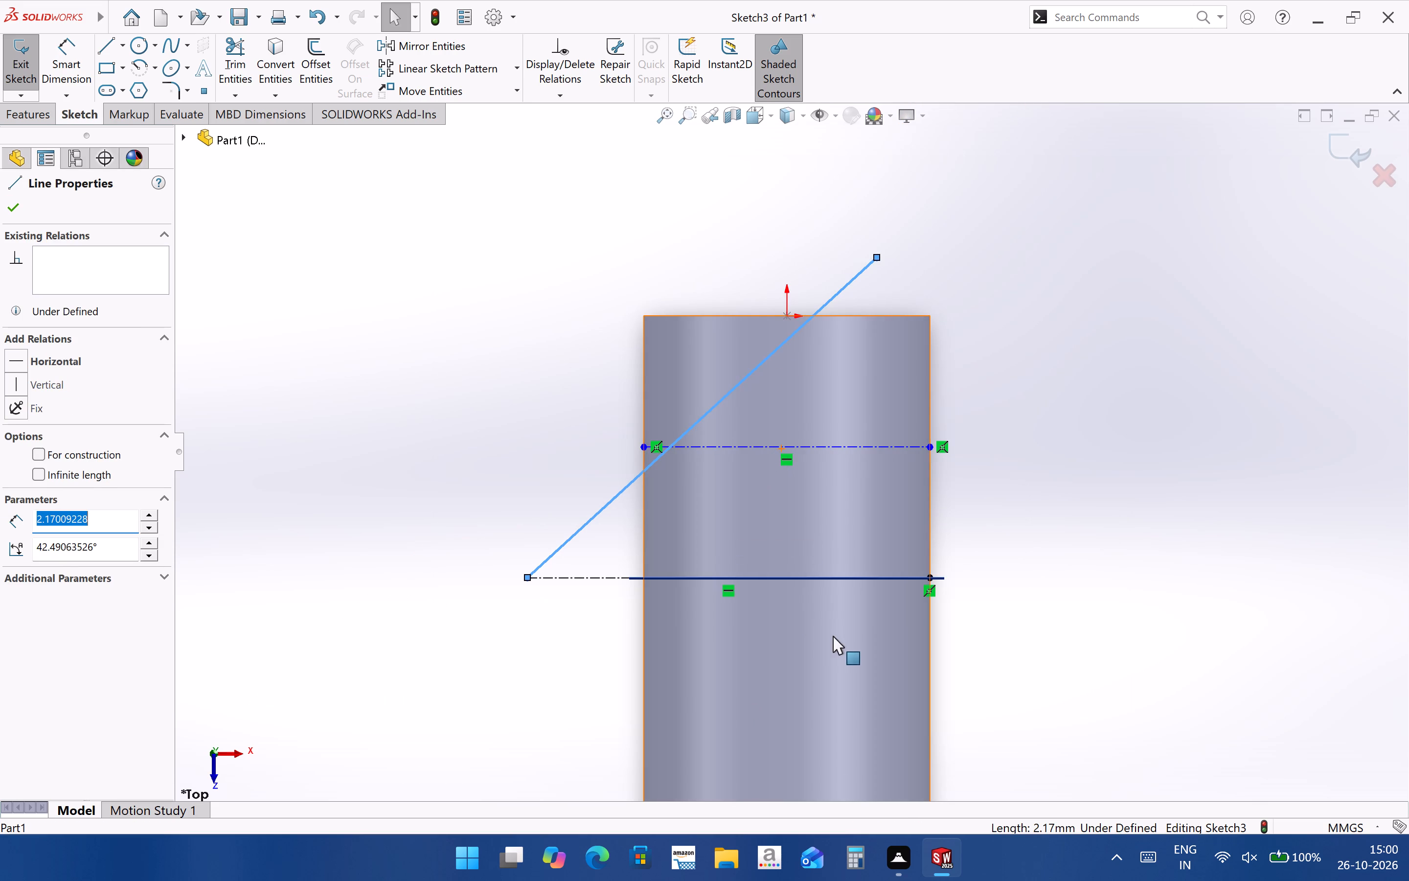
click(787, 446)
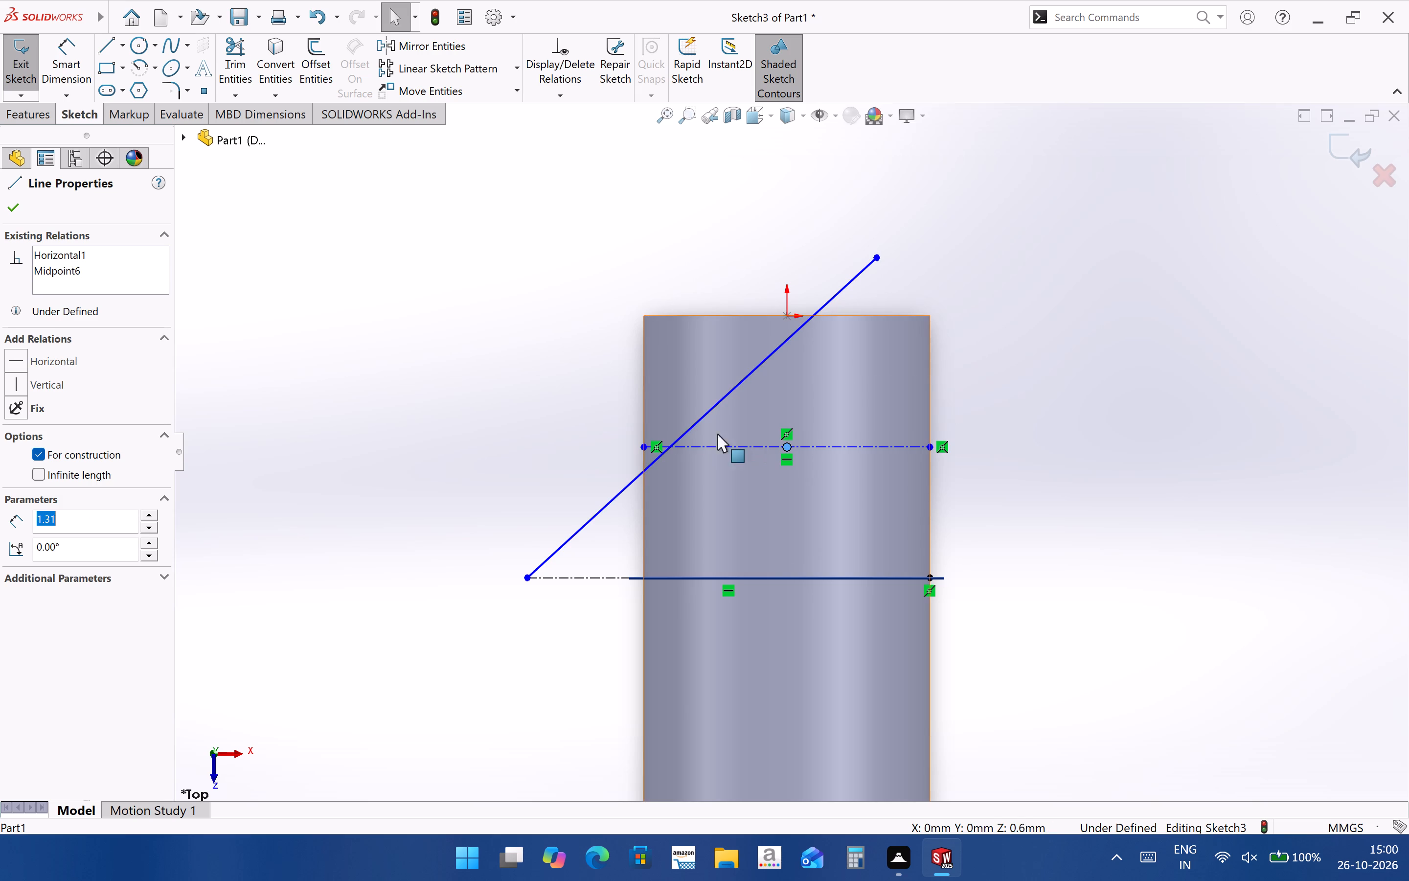
ctrl+click(703, 418)
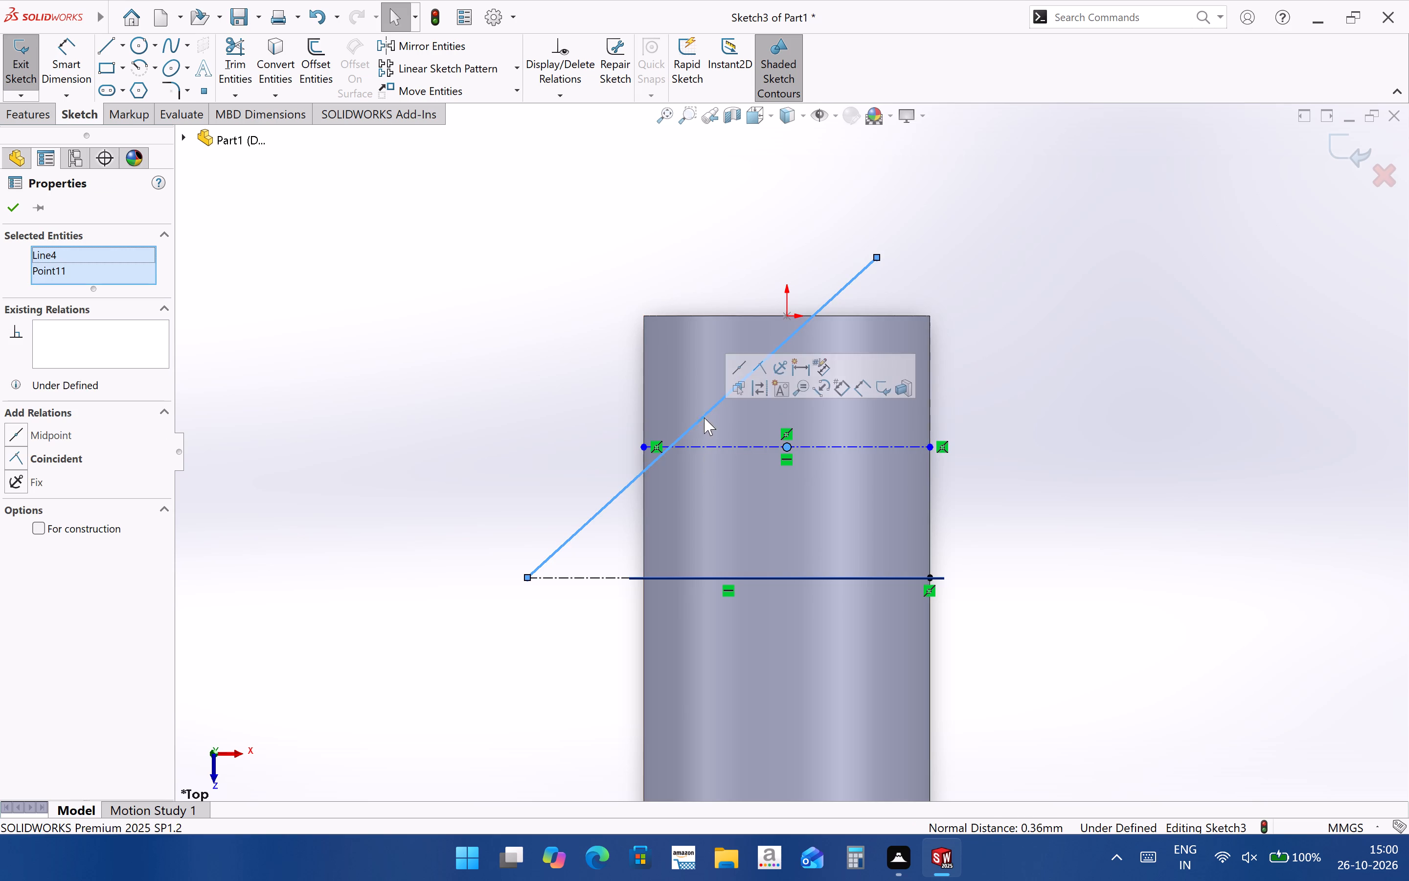
click(745, 365)
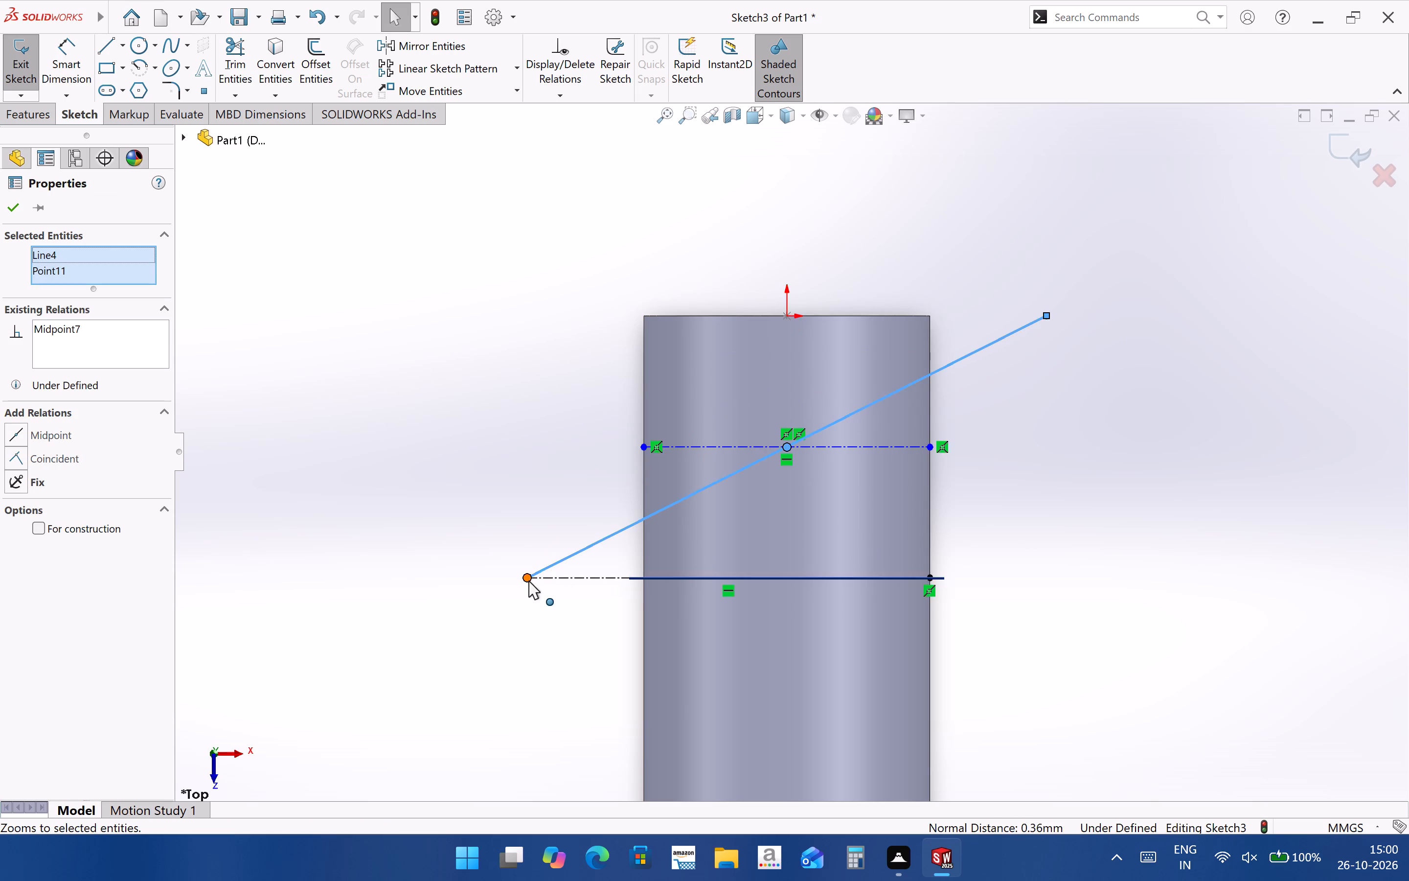
Attach the diagonal's lower end to Plane1 and its upper end to the cylinder's upper edge at X about -0.32 mm.
drag(528, 580, 659, 577)
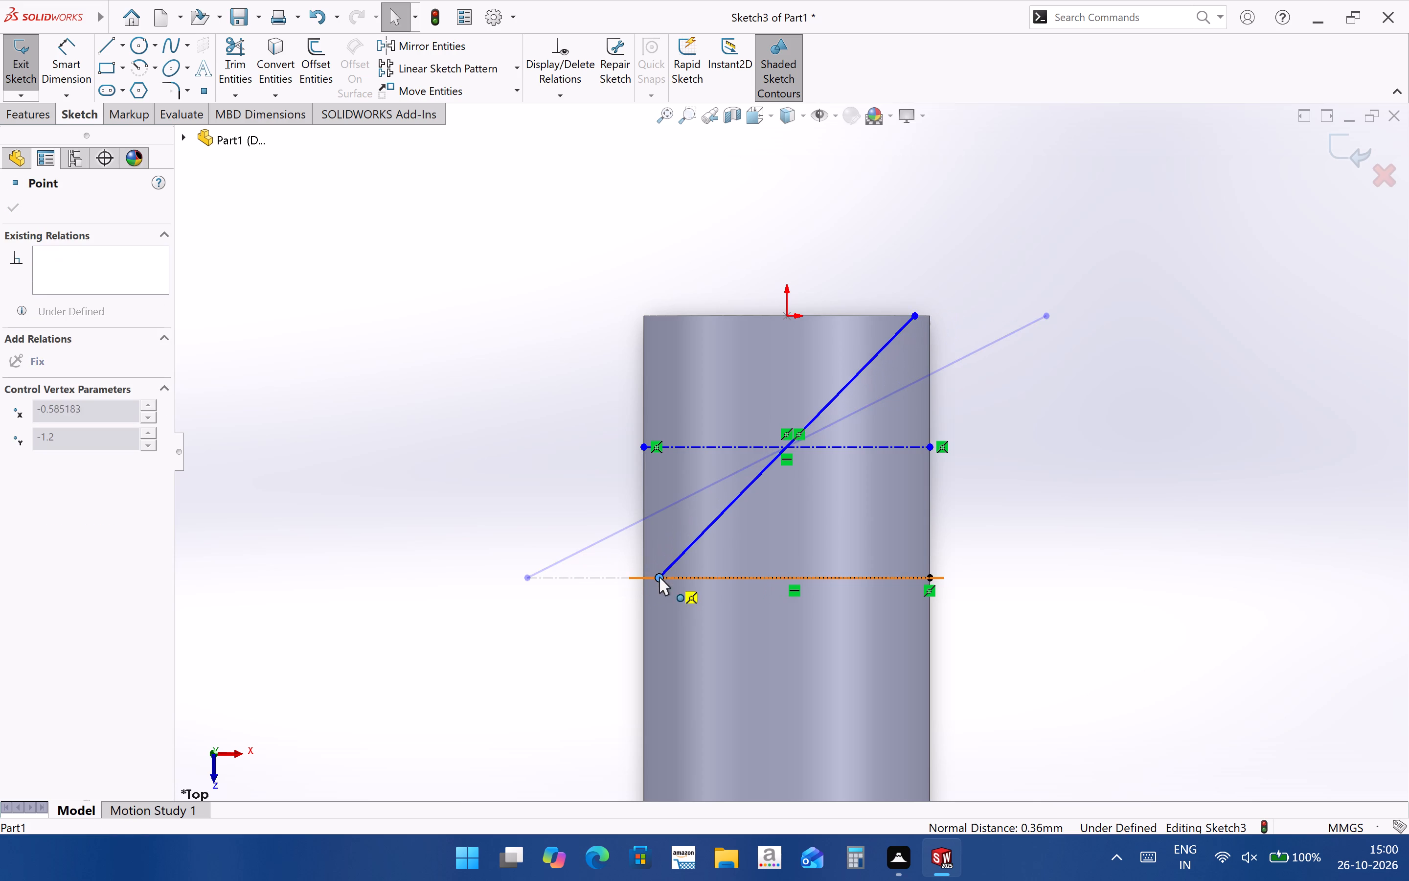
drag(659, 577, 644, 576)
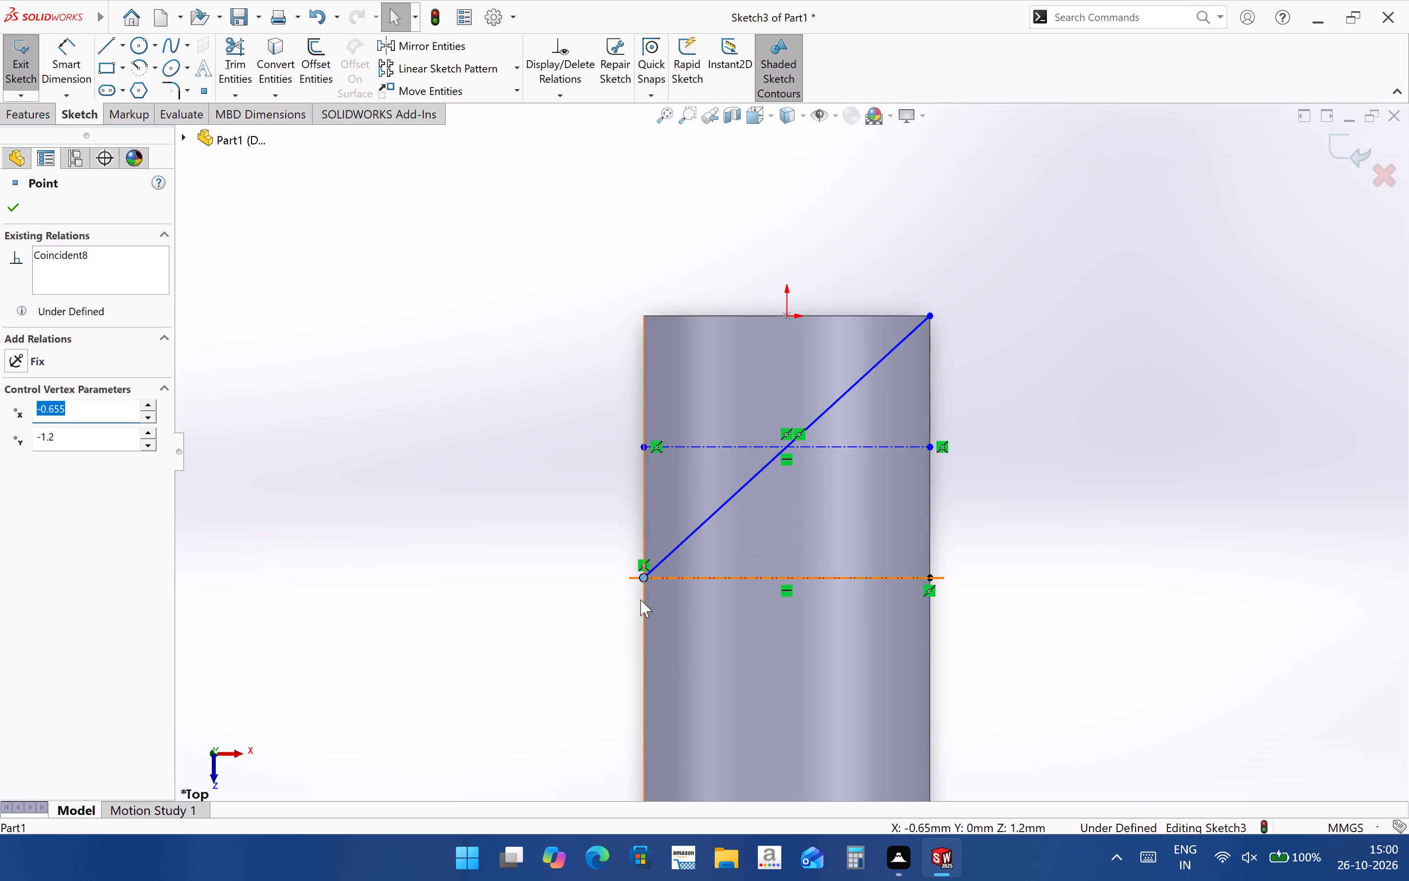
scroll(641, 597, down, 4)
scroll(720, 634, up, 6)
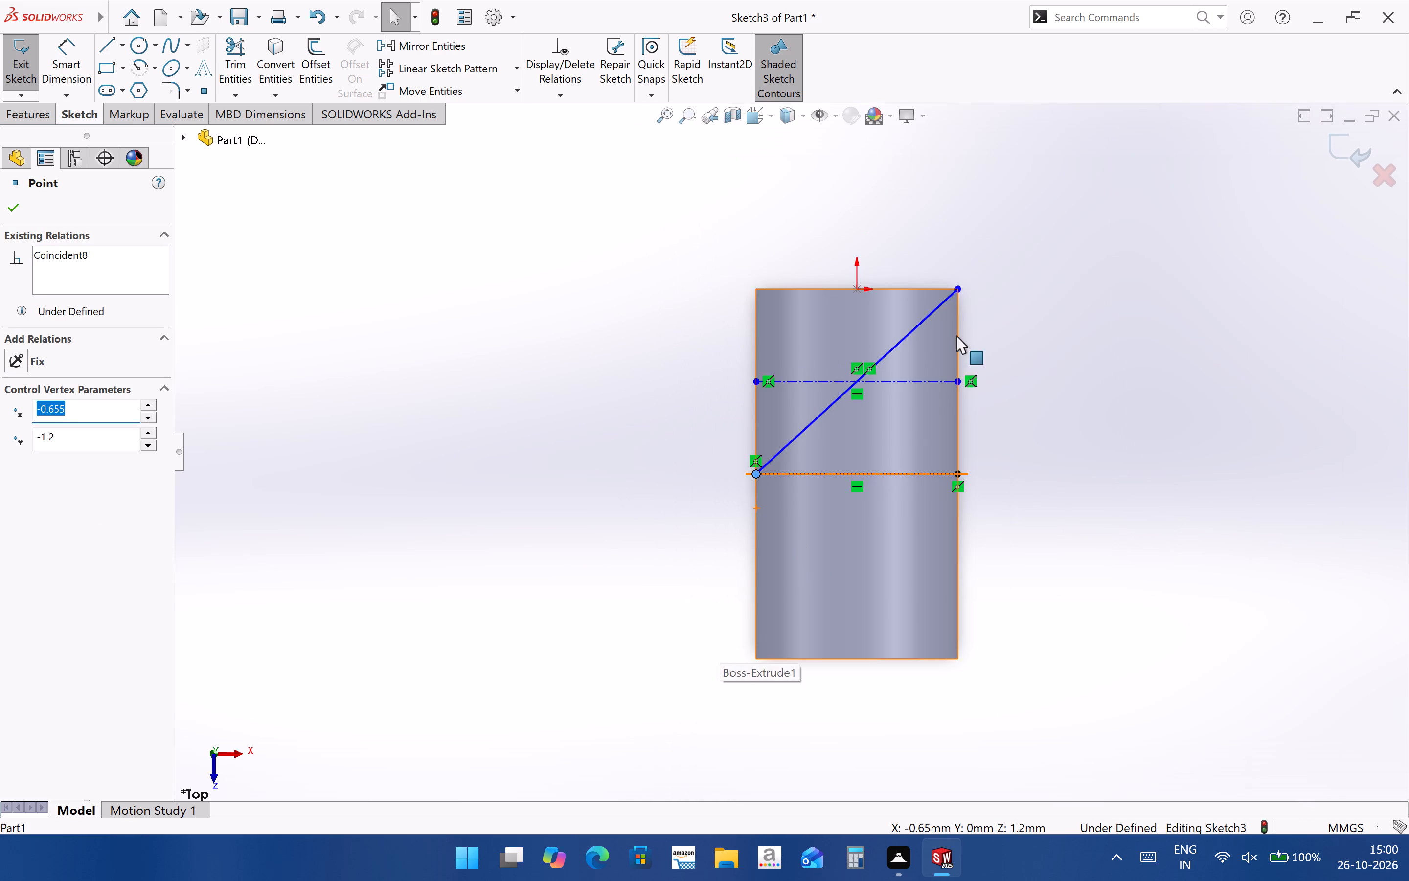
drag(962, 287, 956, 287)
drag(956, 289, 822, 299)
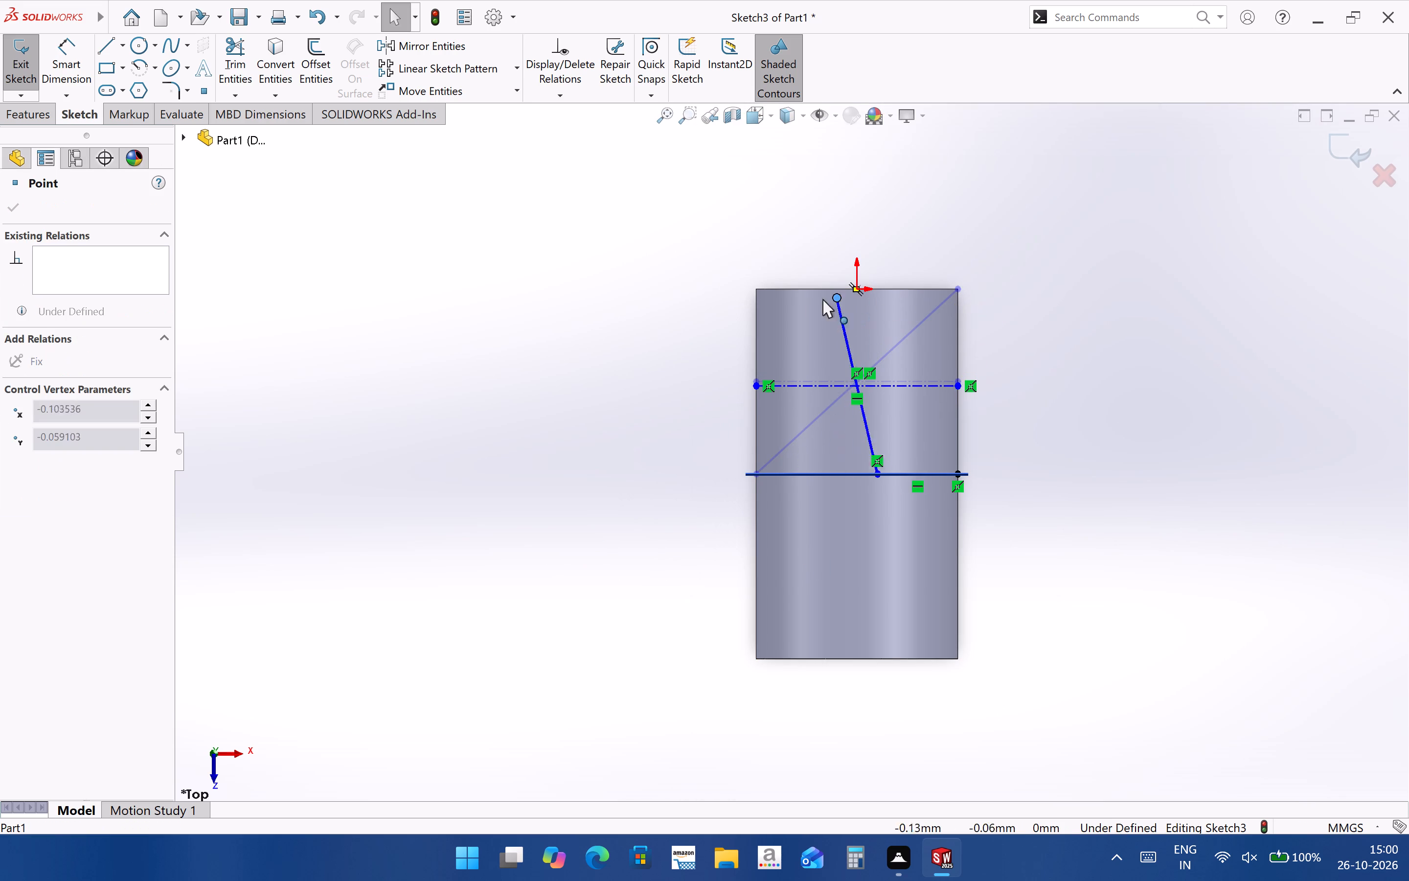
drag(822, 299, 760, 290)
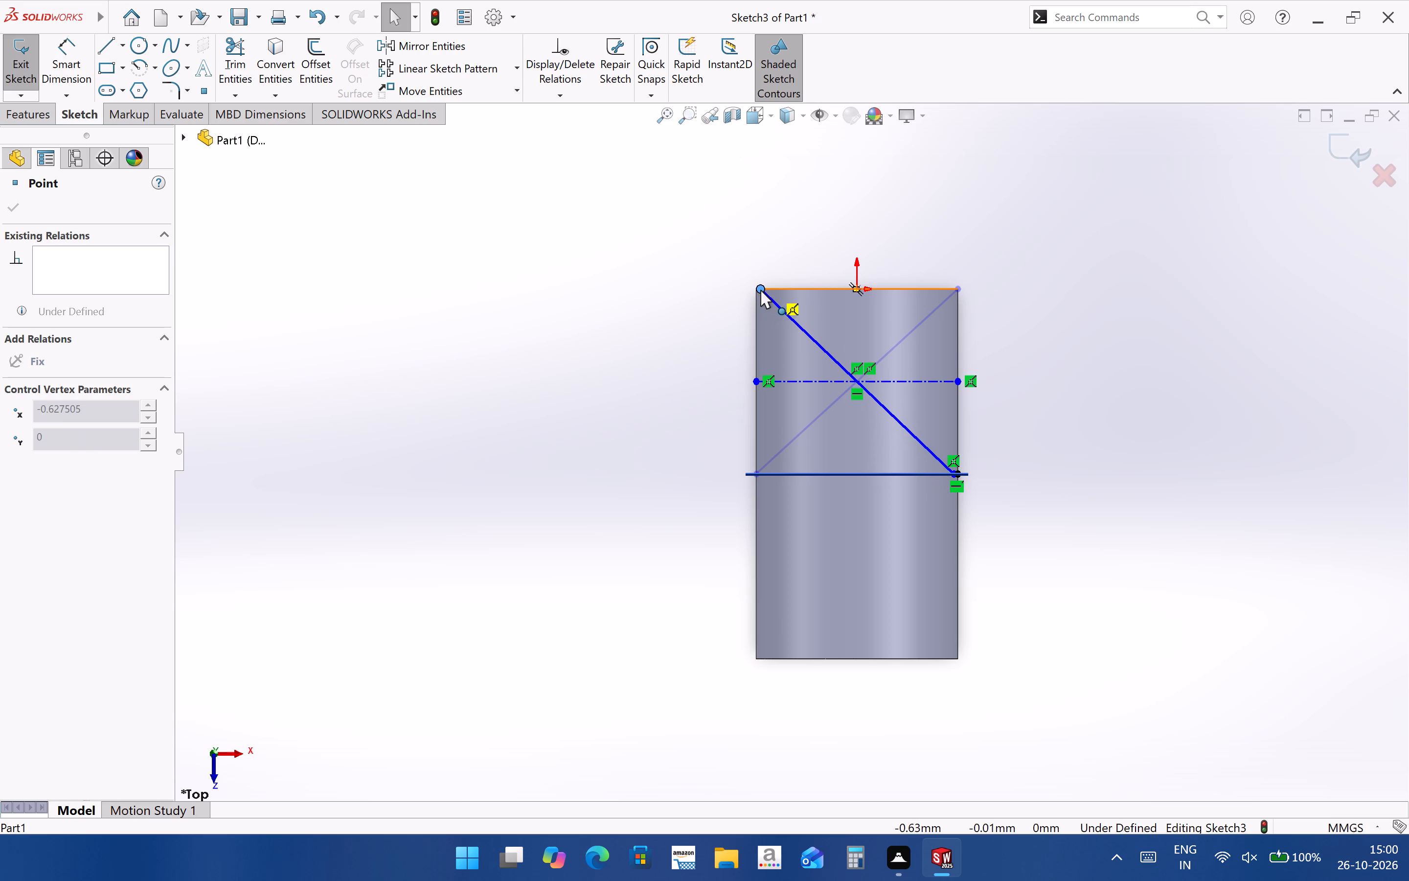
drag(760, 290, 807, 291)
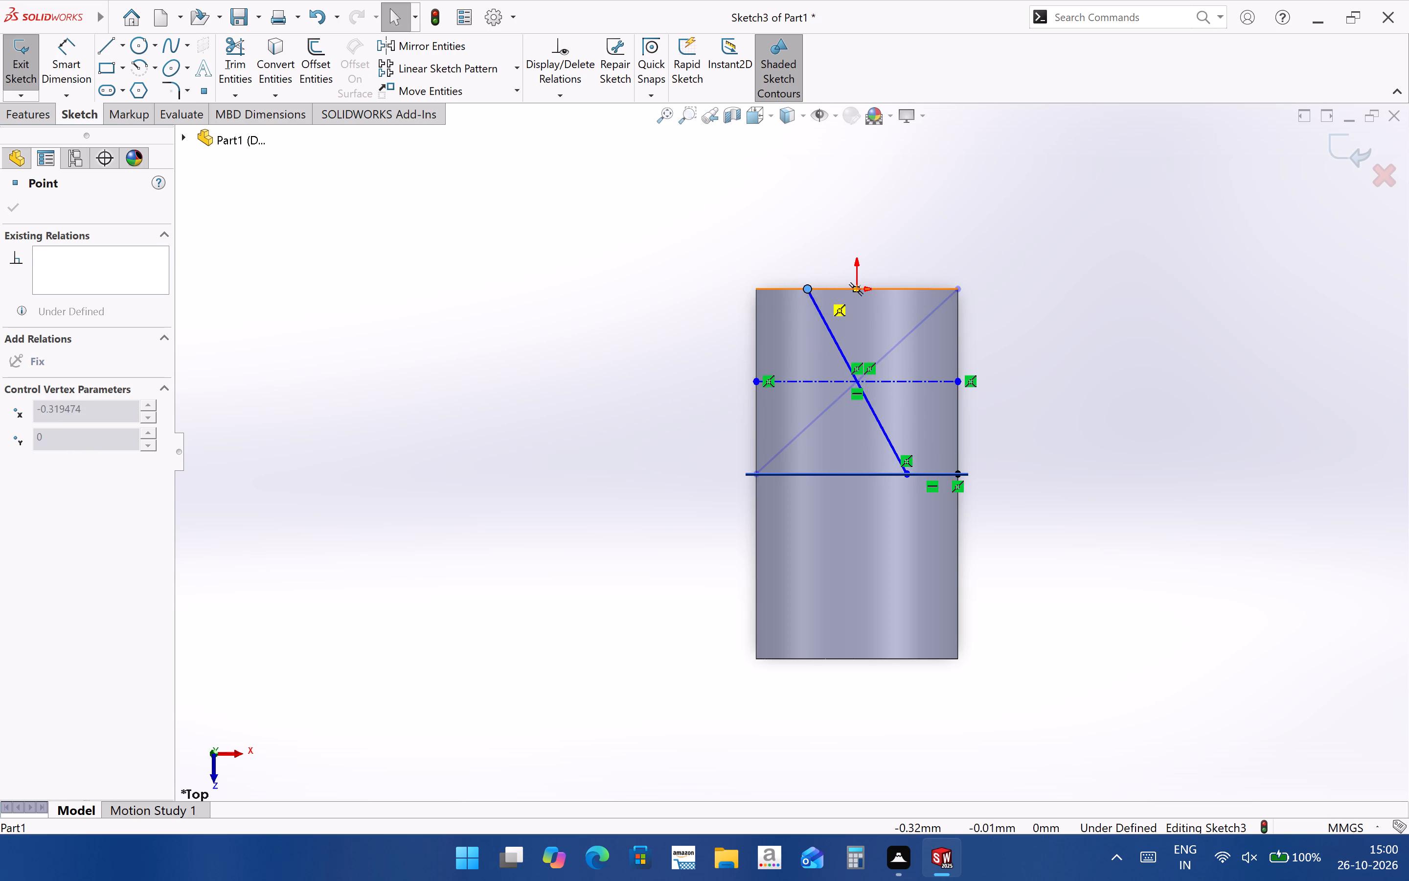
scroll(855, 274, down, 3)
click(1108, 361)
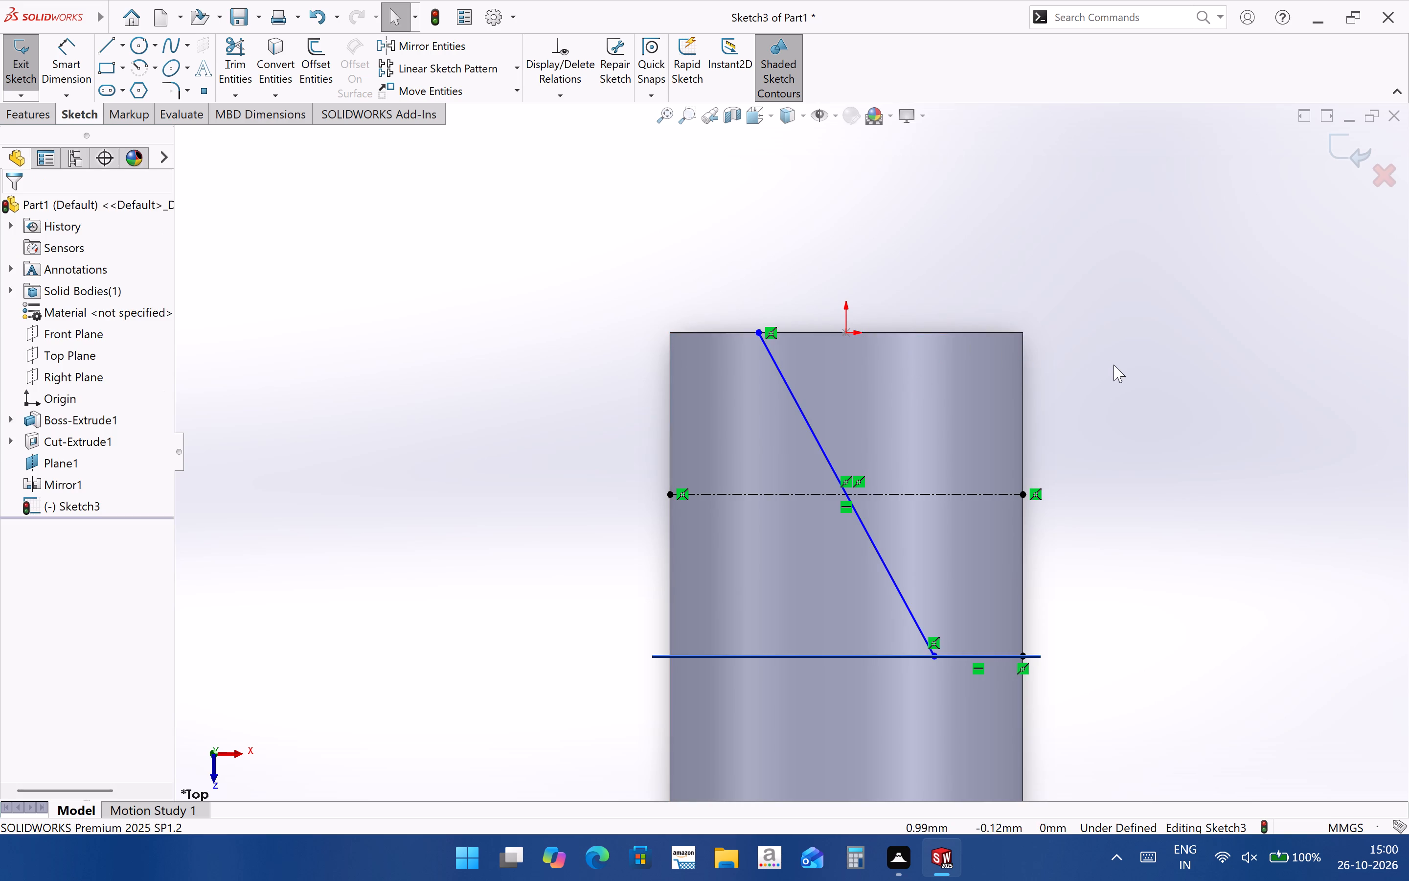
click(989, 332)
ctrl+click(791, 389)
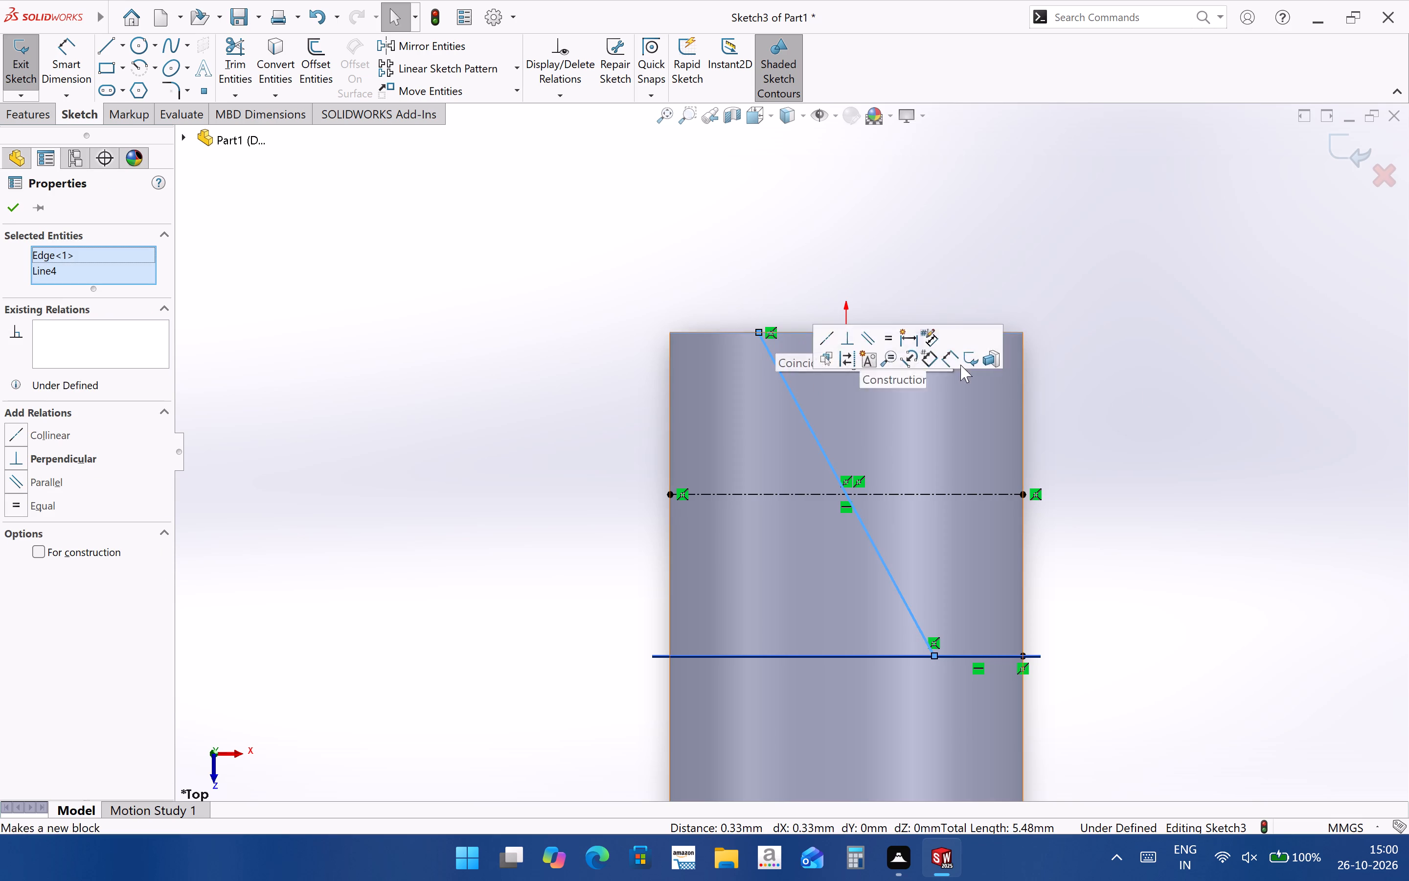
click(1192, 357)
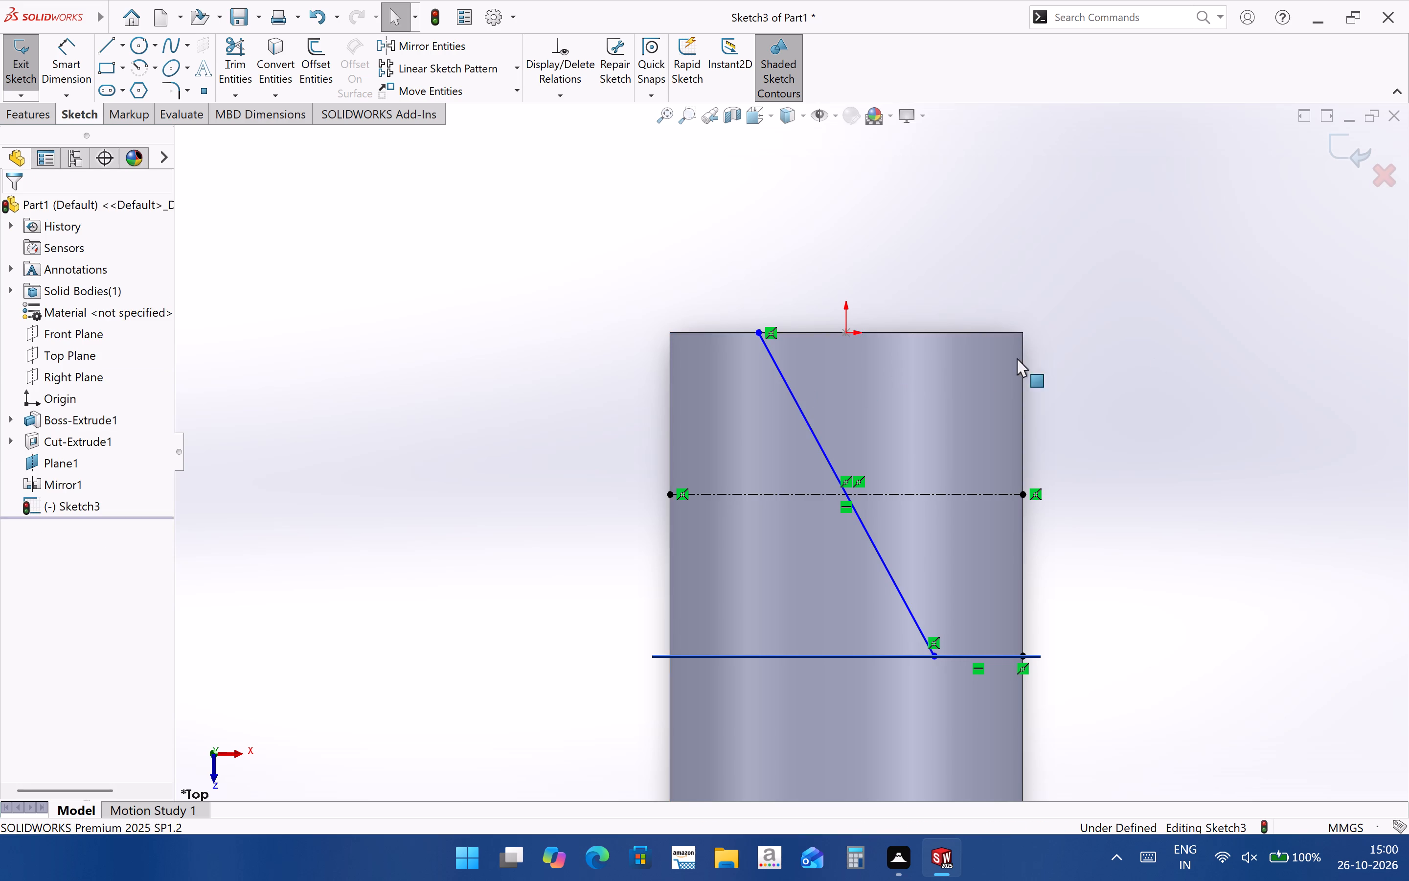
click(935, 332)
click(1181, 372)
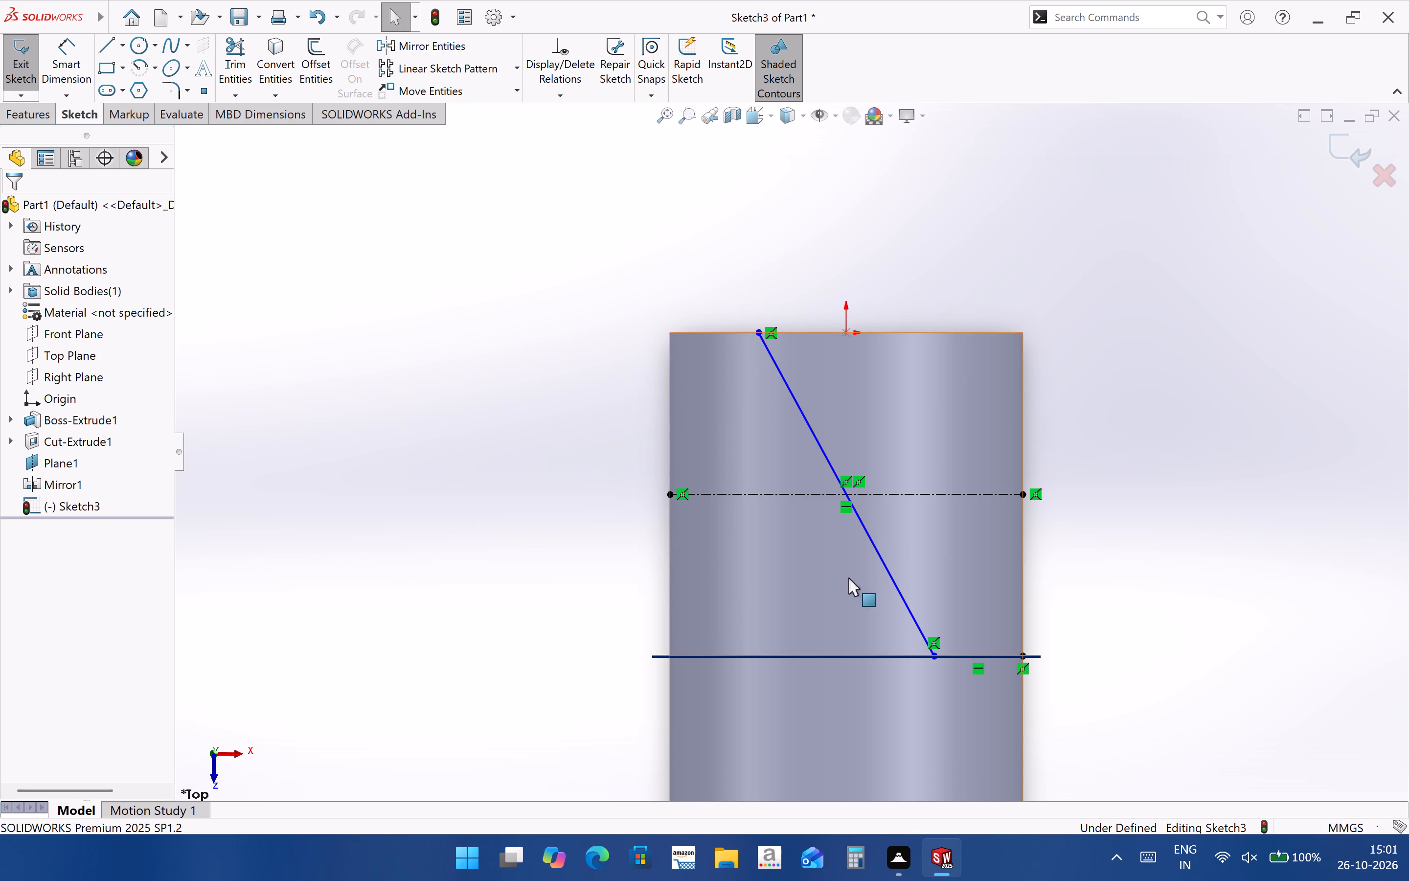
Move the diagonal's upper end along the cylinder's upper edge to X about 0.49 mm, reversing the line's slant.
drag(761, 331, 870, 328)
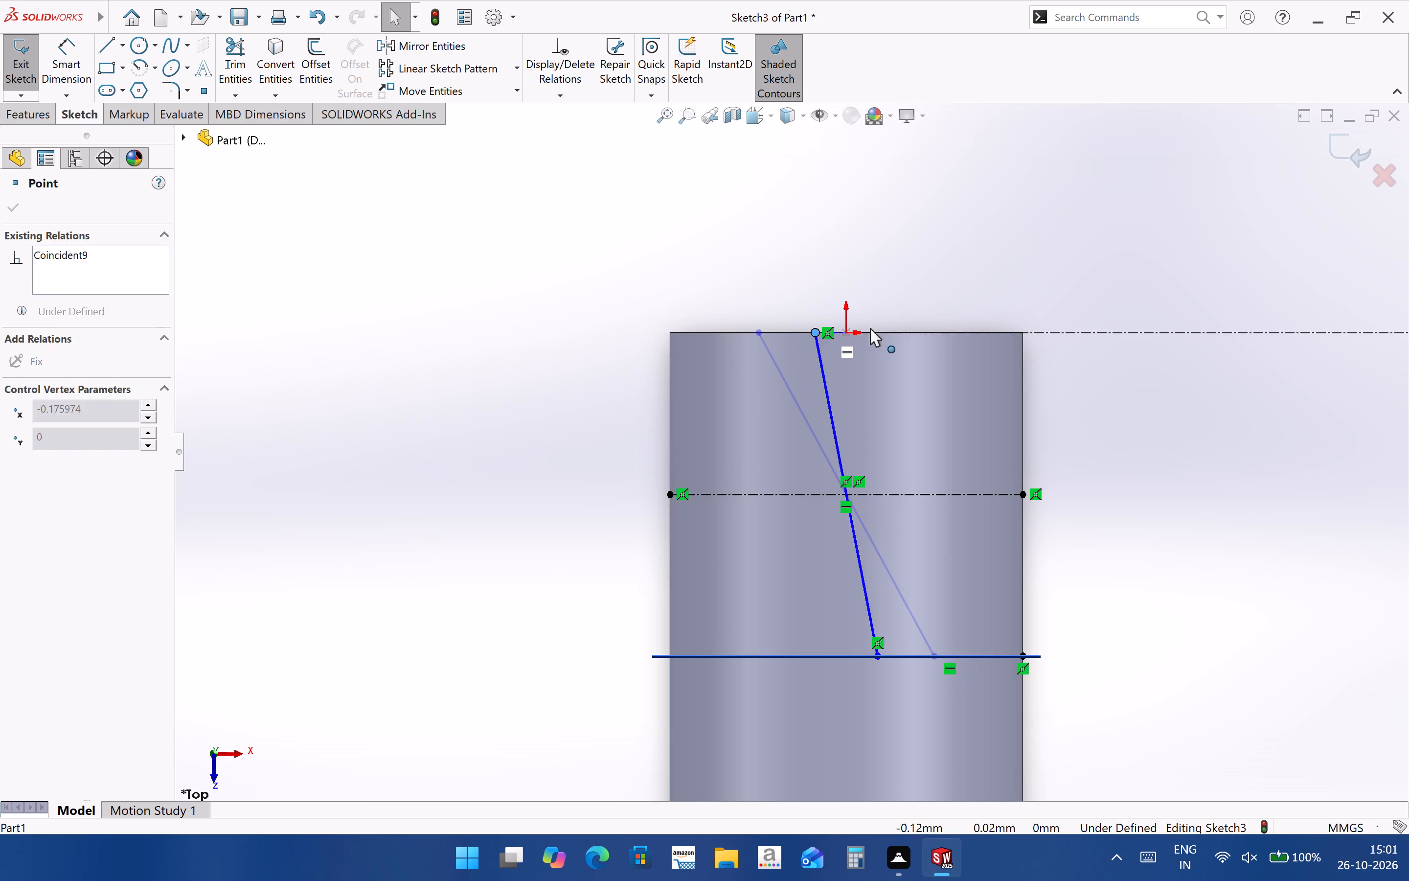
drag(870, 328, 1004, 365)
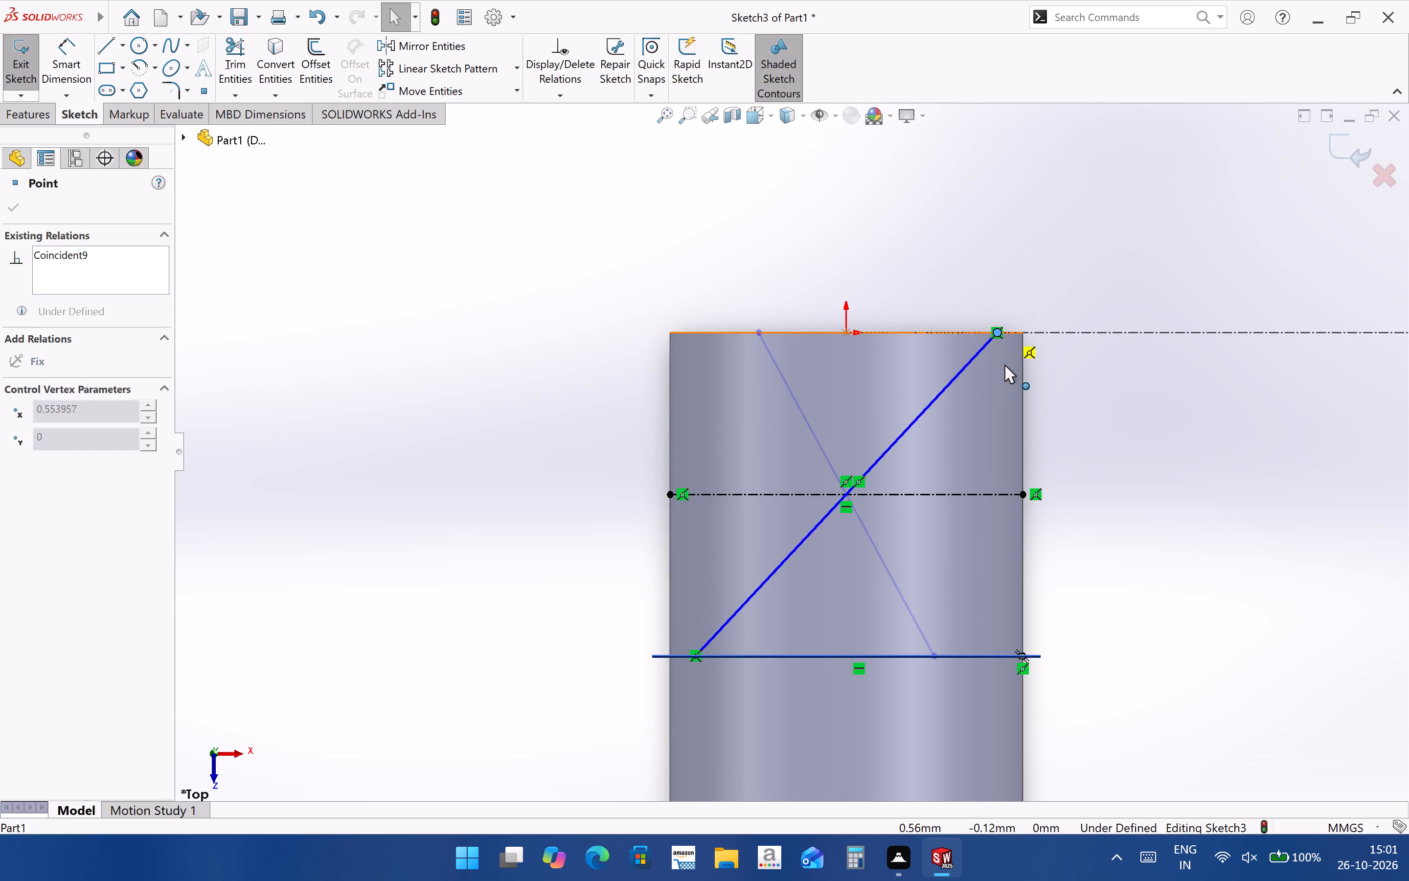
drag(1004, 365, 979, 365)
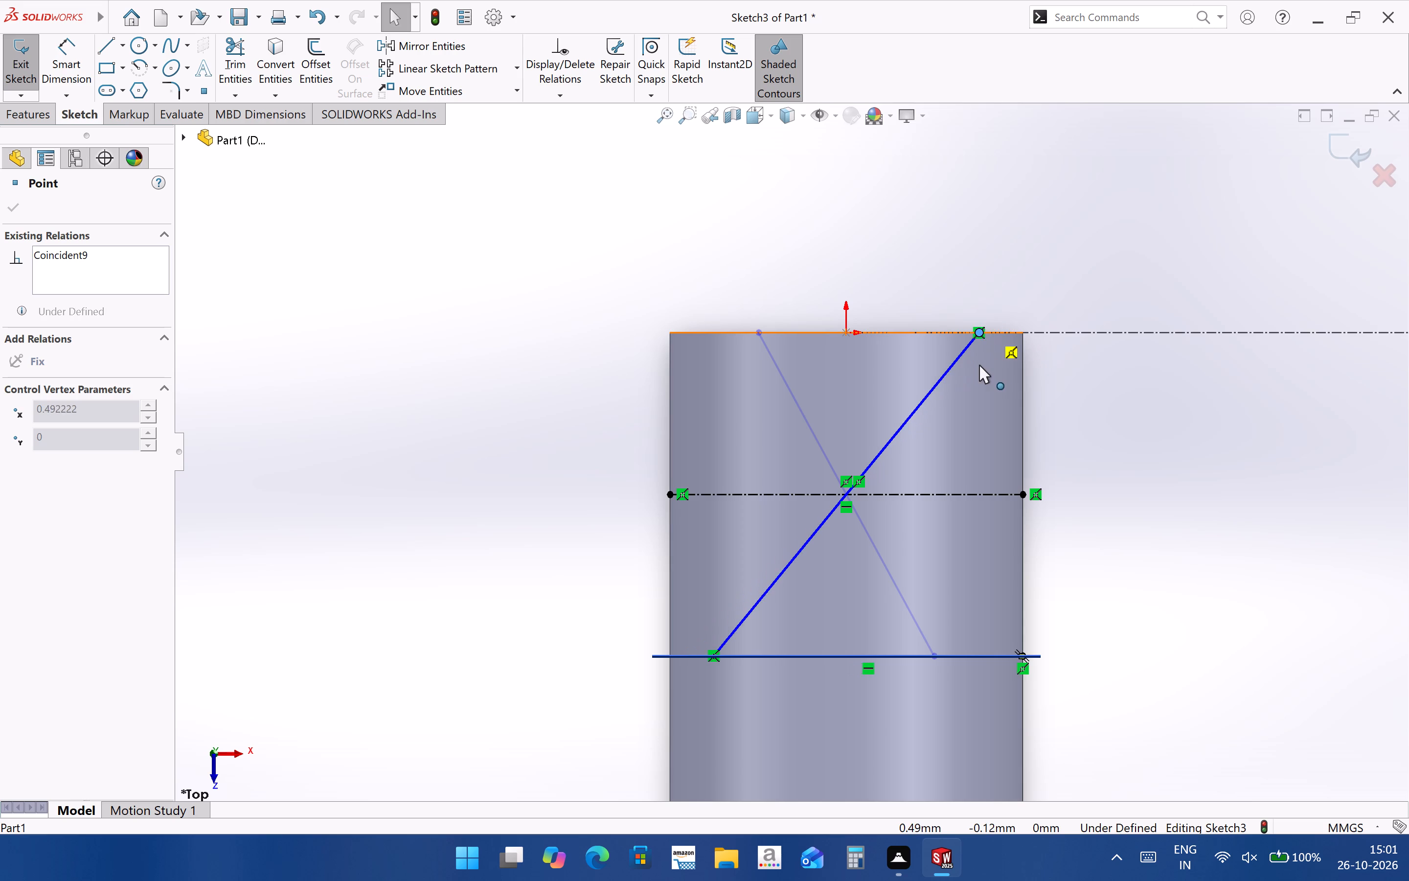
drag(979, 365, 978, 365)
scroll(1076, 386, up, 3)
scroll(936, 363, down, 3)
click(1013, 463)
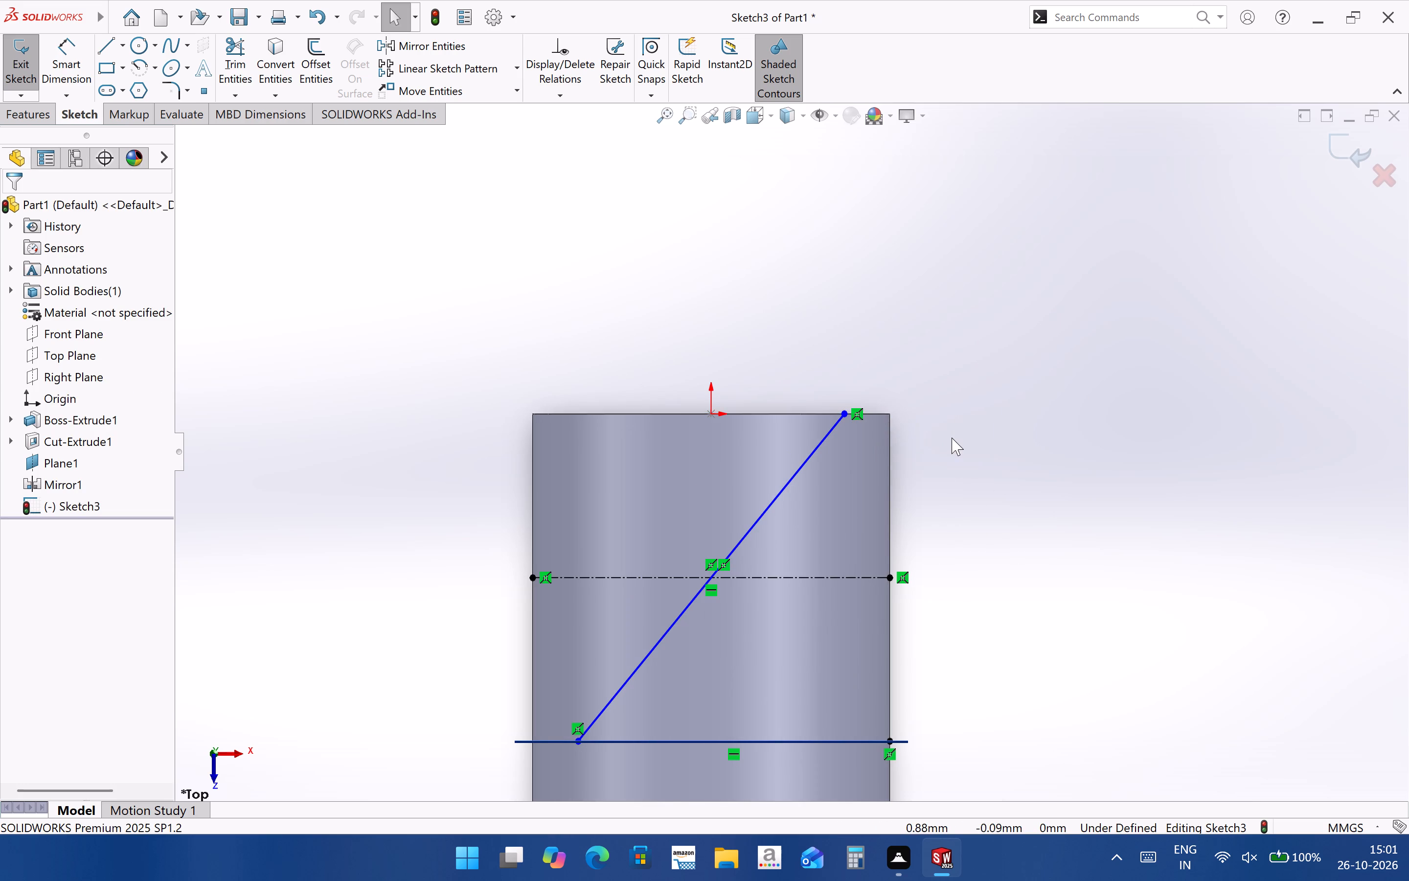
Delete the horizontal centerline lying along Plane1.
scroll(952, 438, up, 3)
scroll(745, 578, down, 3)
click(758, 627)
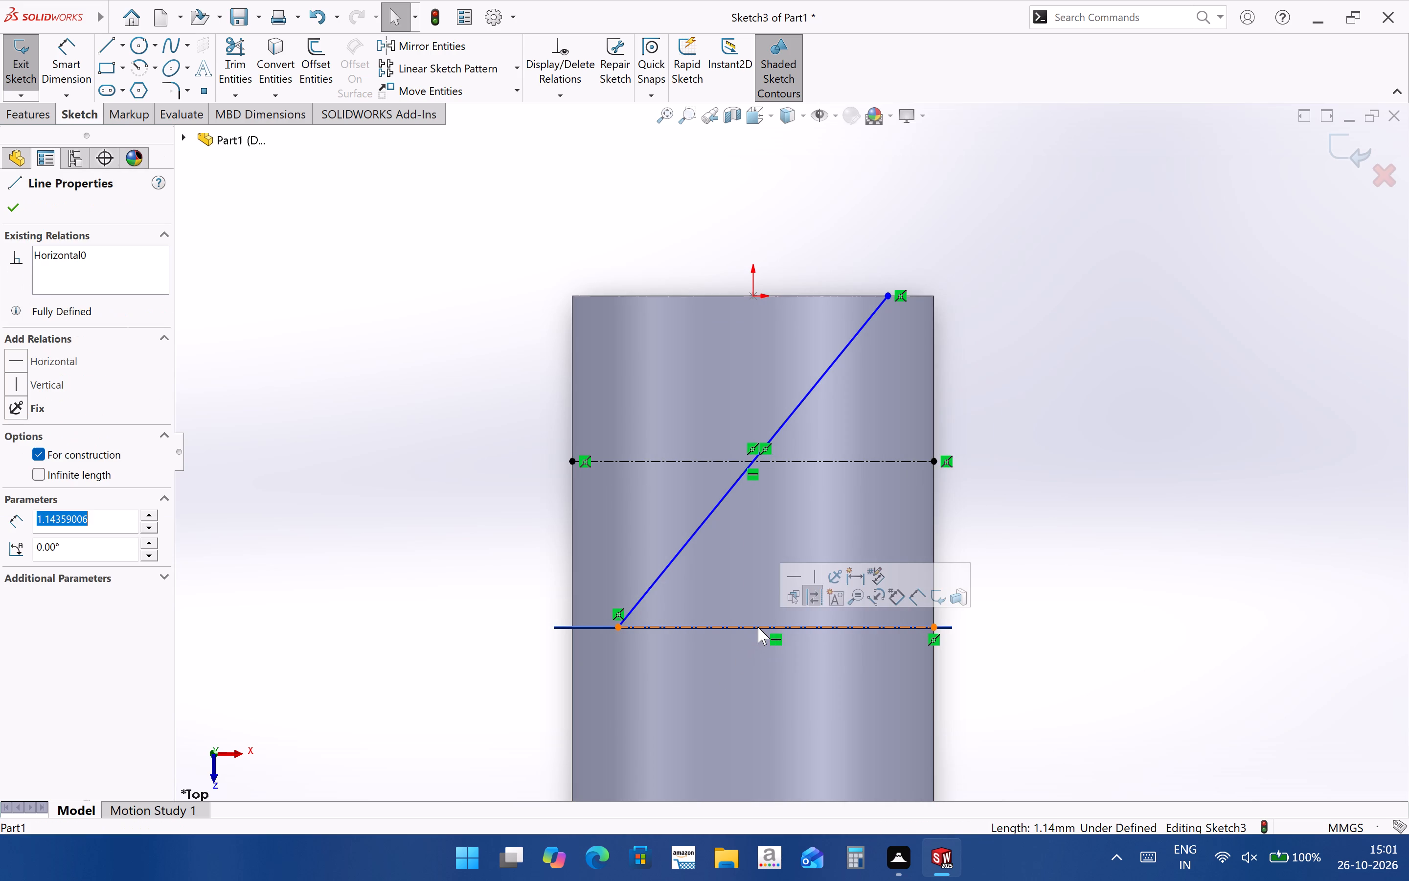
key(Delete)
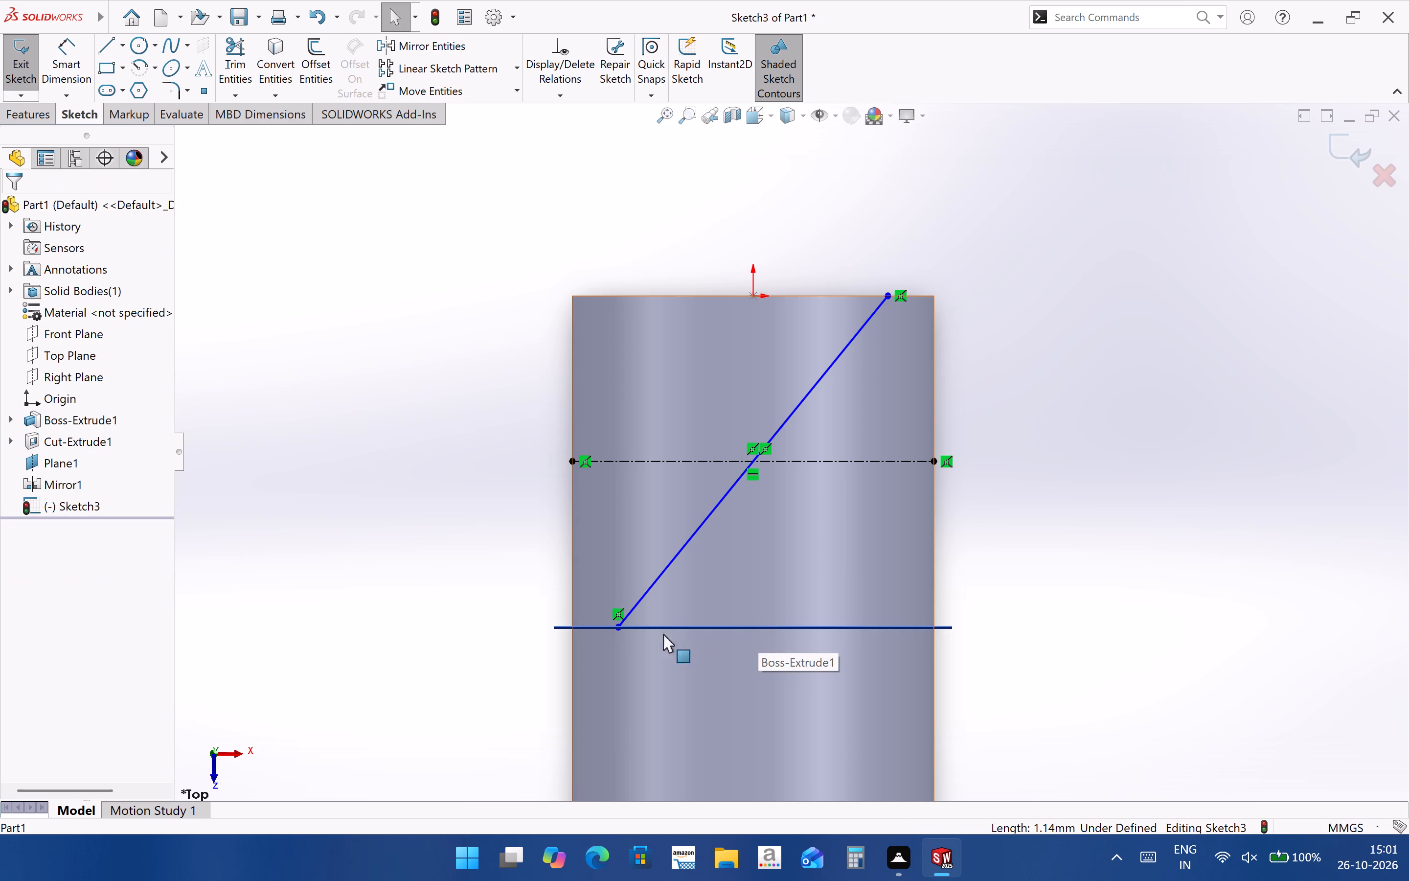
click(580, 628)
key(Delete)
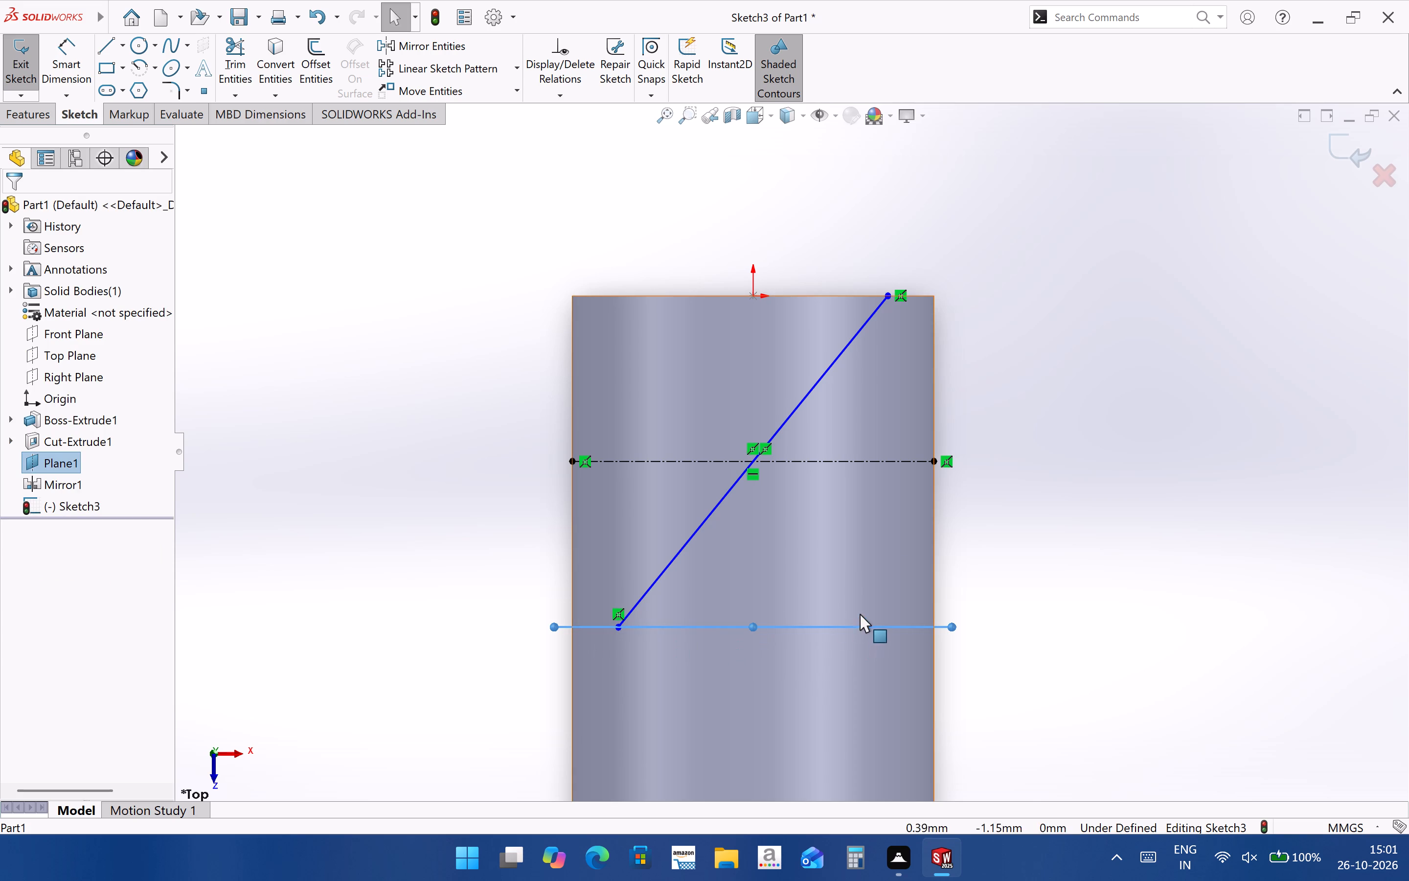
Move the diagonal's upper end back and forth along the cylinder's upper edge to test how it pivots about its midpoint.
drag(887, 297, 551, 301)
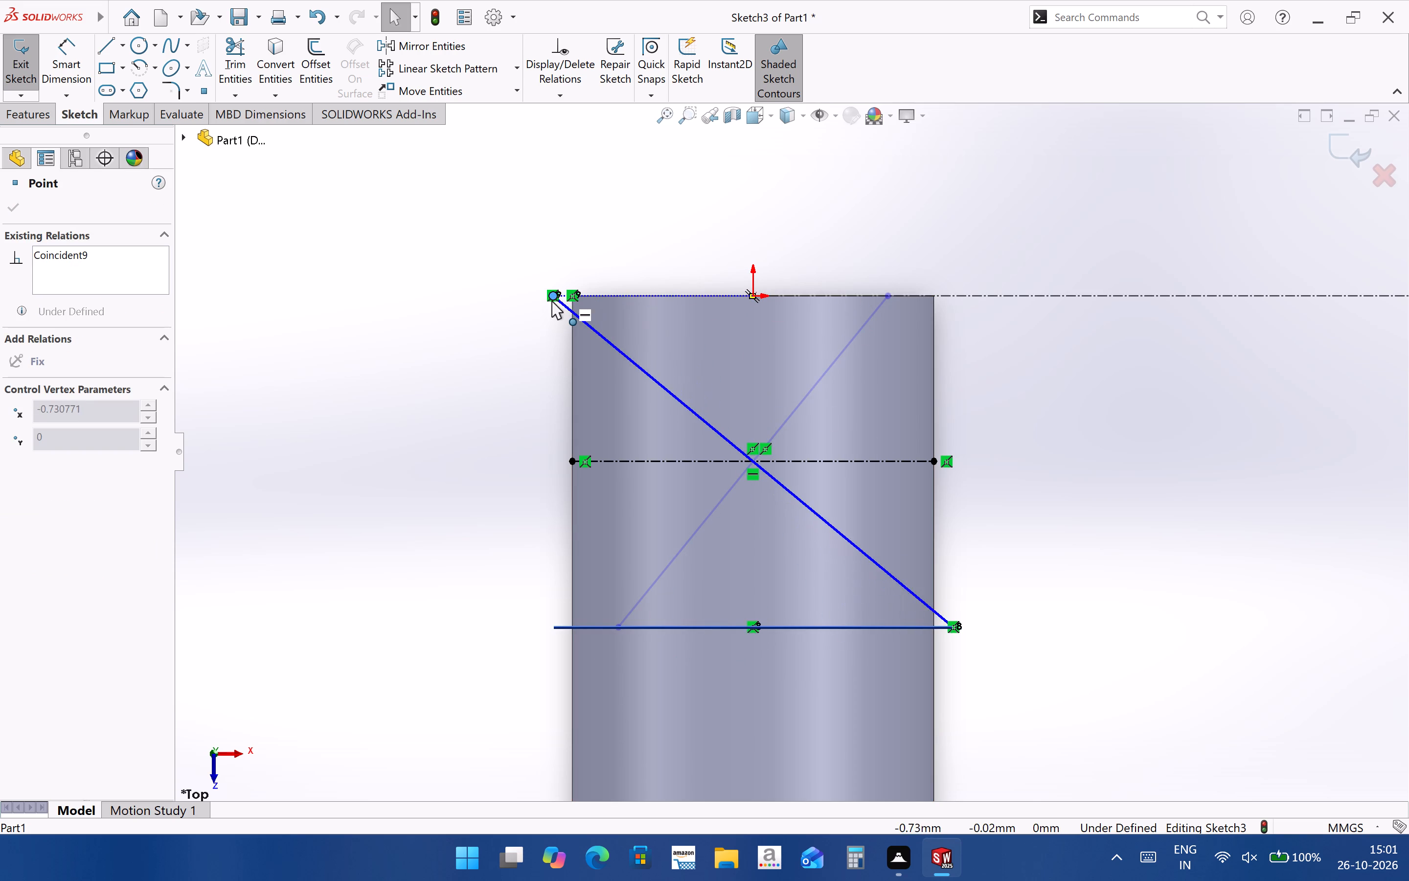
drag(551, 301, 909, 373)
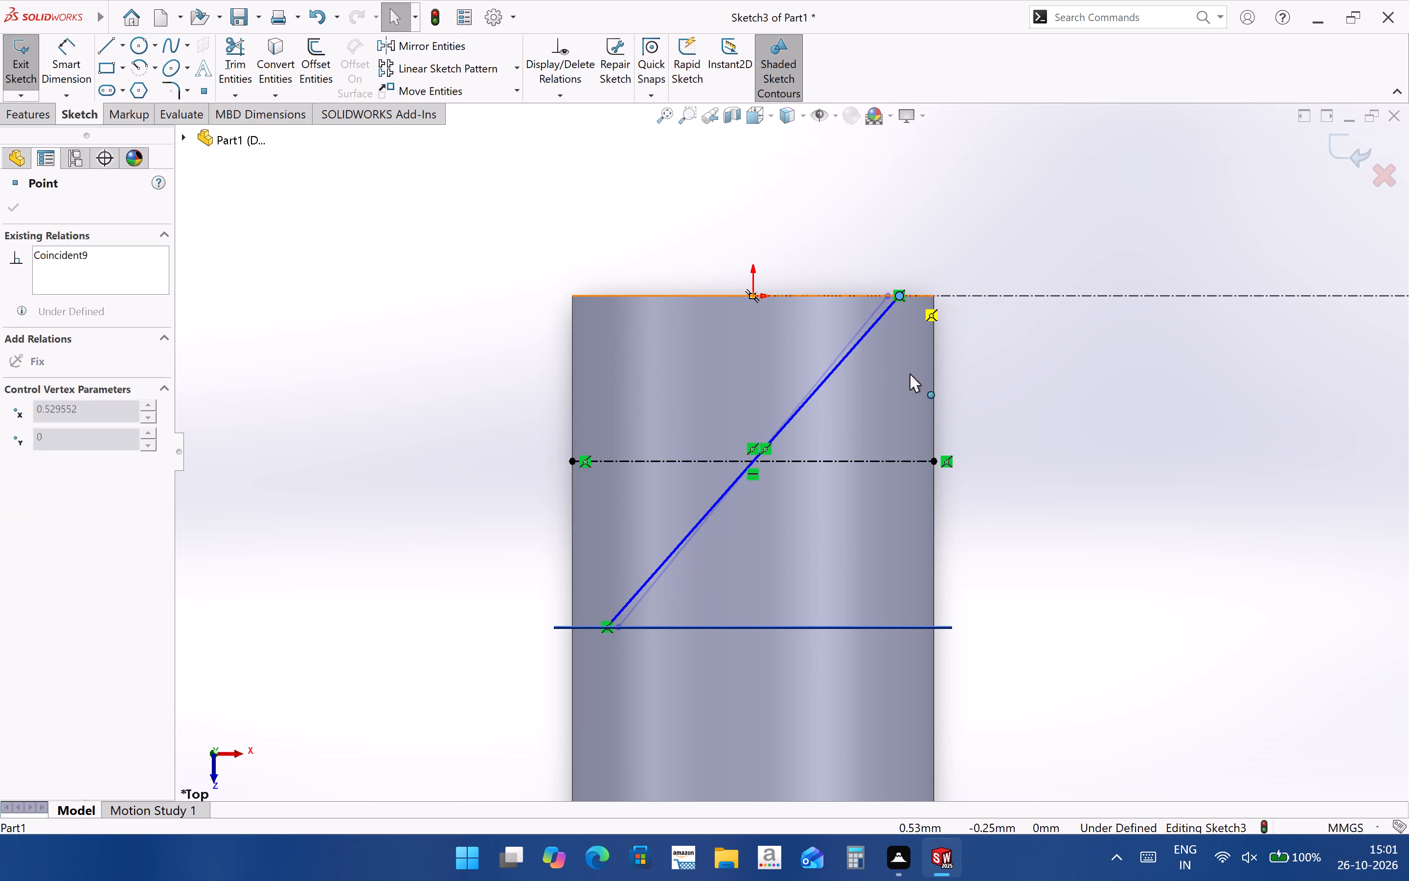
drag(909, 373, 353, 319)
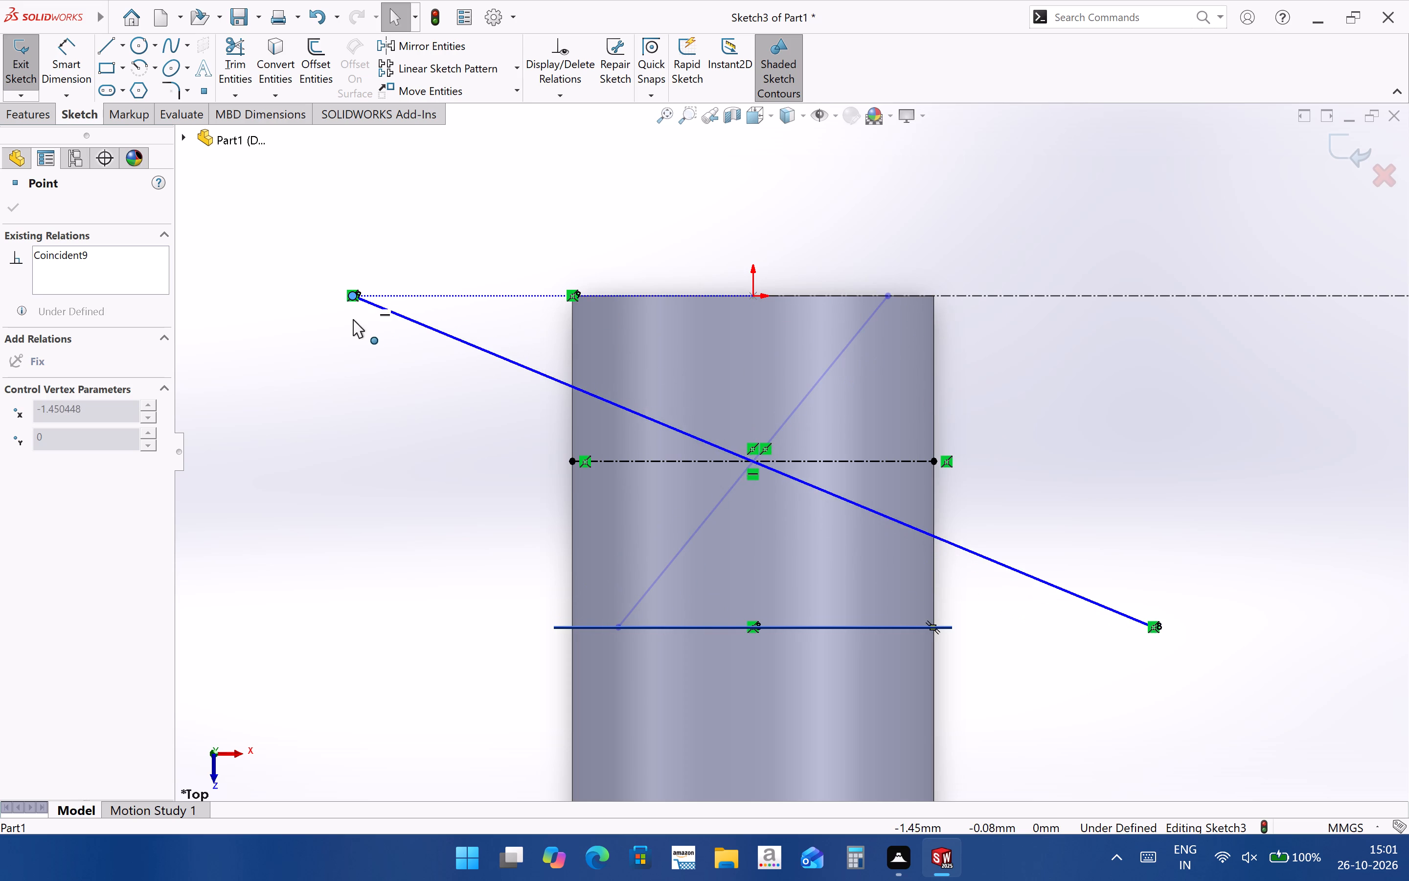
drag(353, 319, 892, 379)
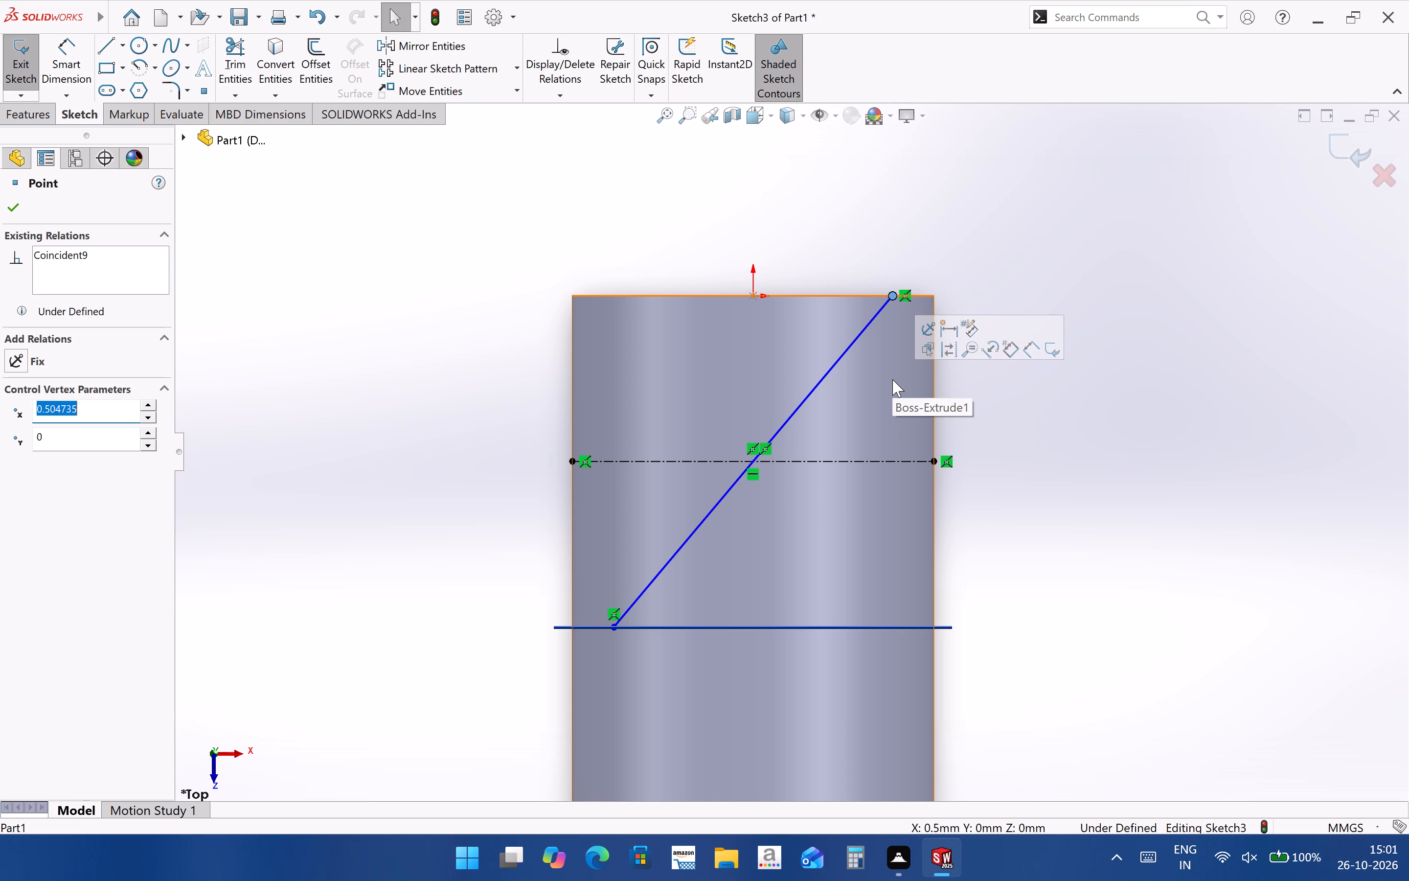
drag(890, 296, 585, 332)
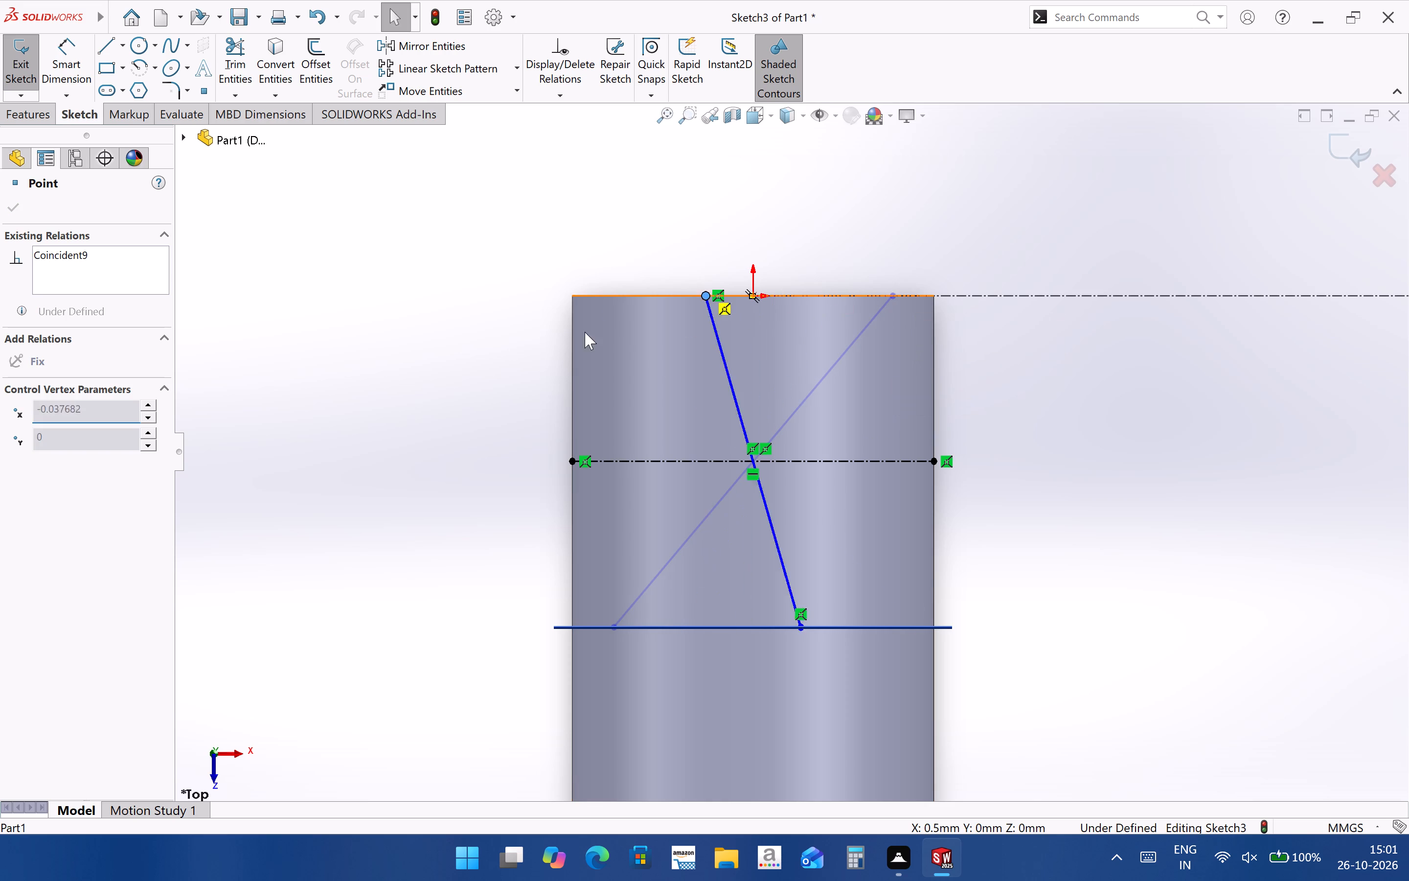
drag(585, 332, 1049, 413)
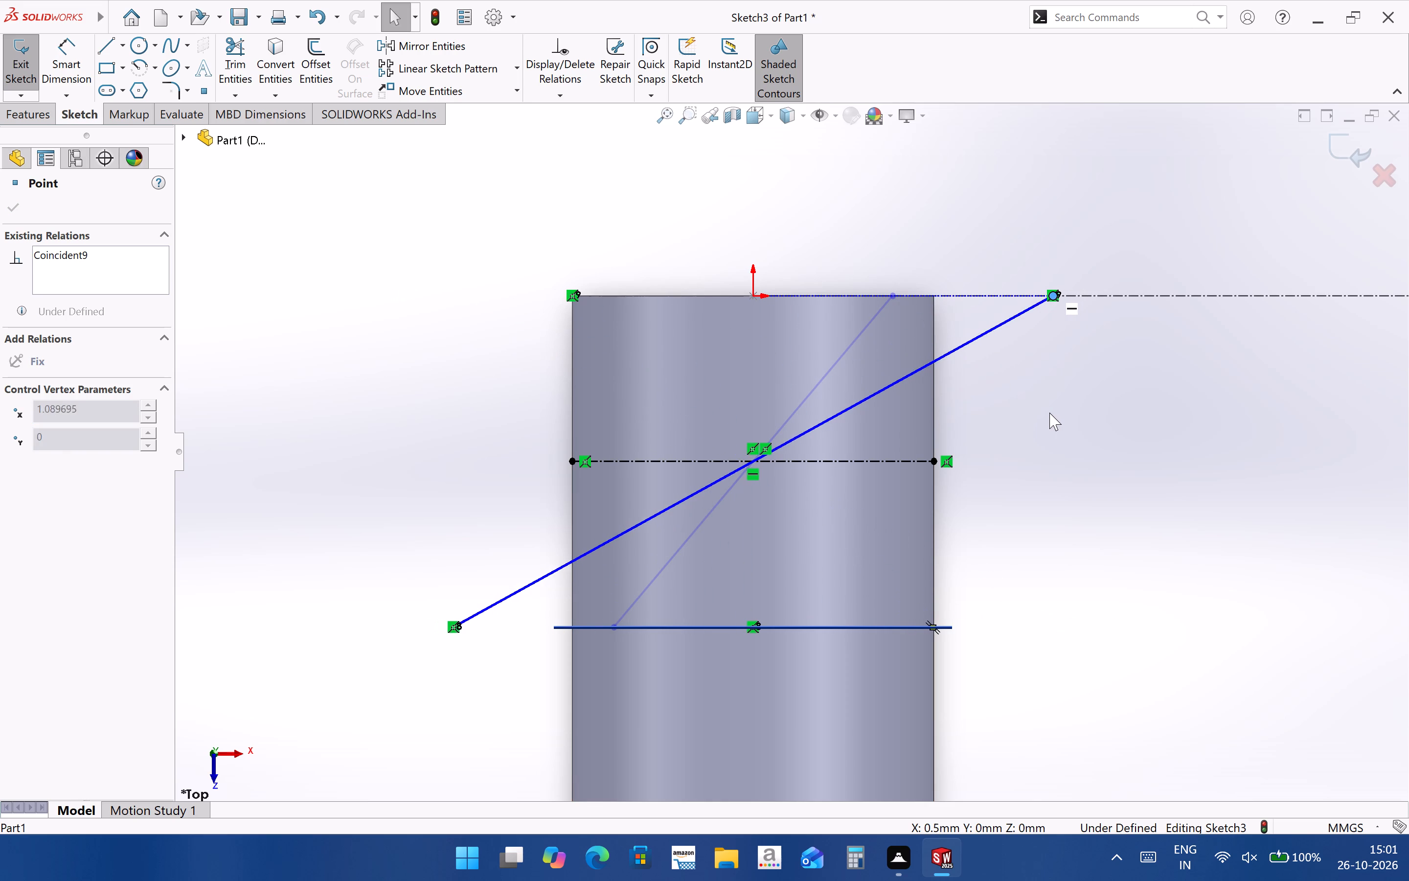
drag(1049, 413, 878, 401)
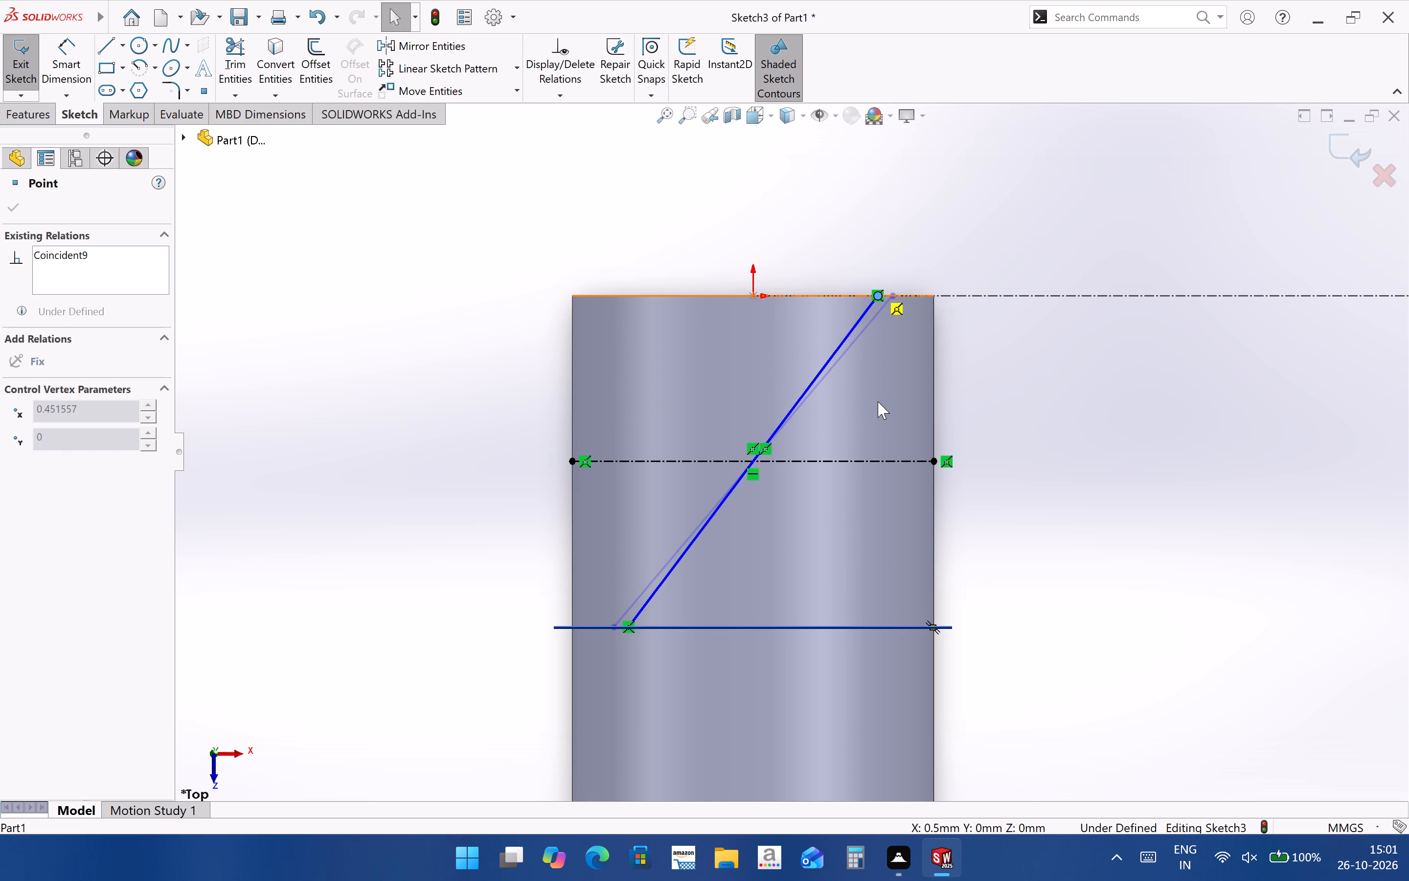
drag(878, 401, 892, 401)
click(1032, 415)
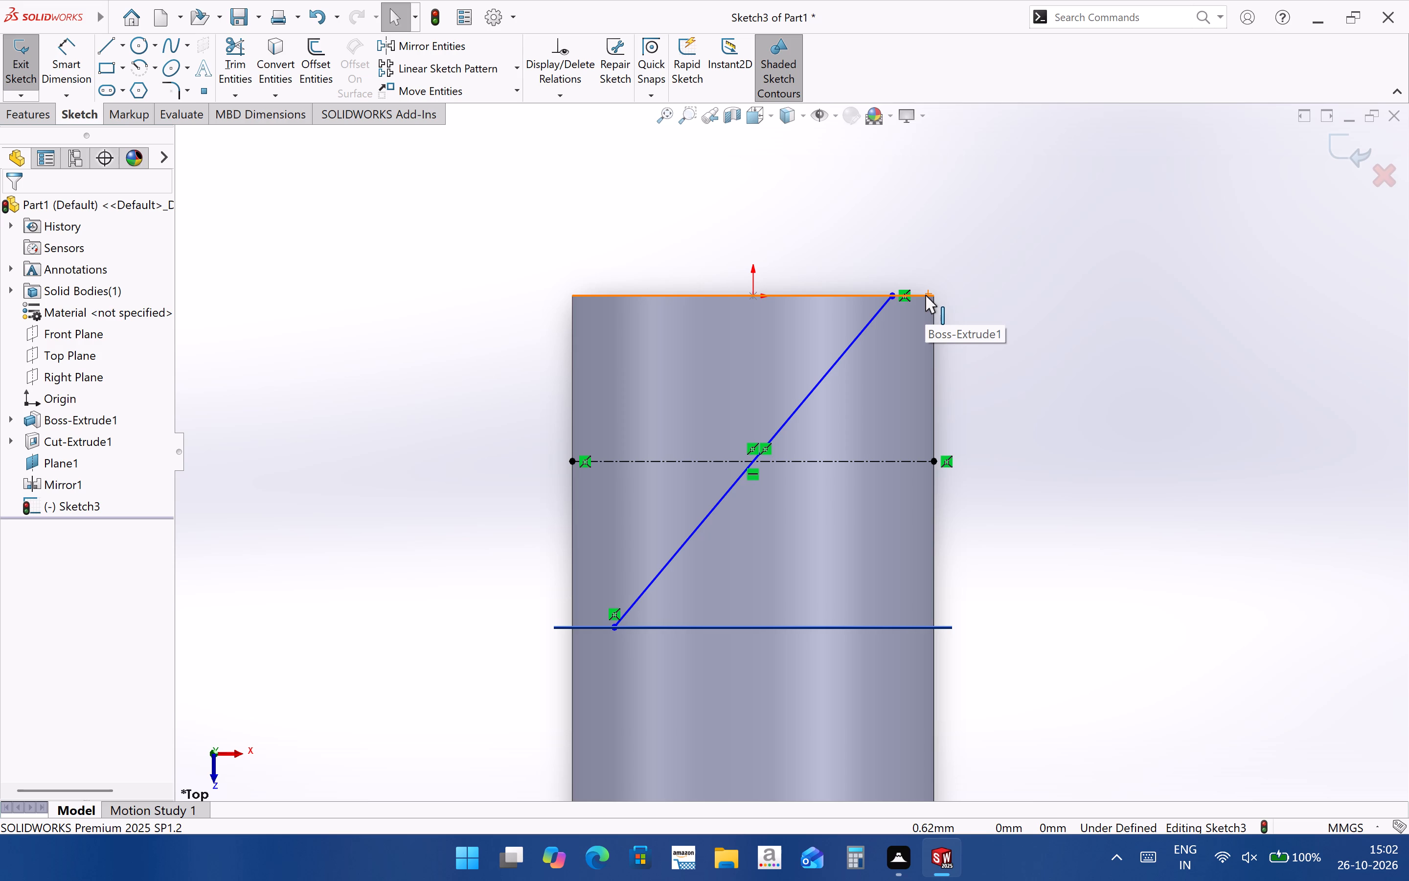
Draw a vertical centerline about 1.57 mm long from above the origin, through it, down to Plane1.
click(123, 45)
click(136, 91)
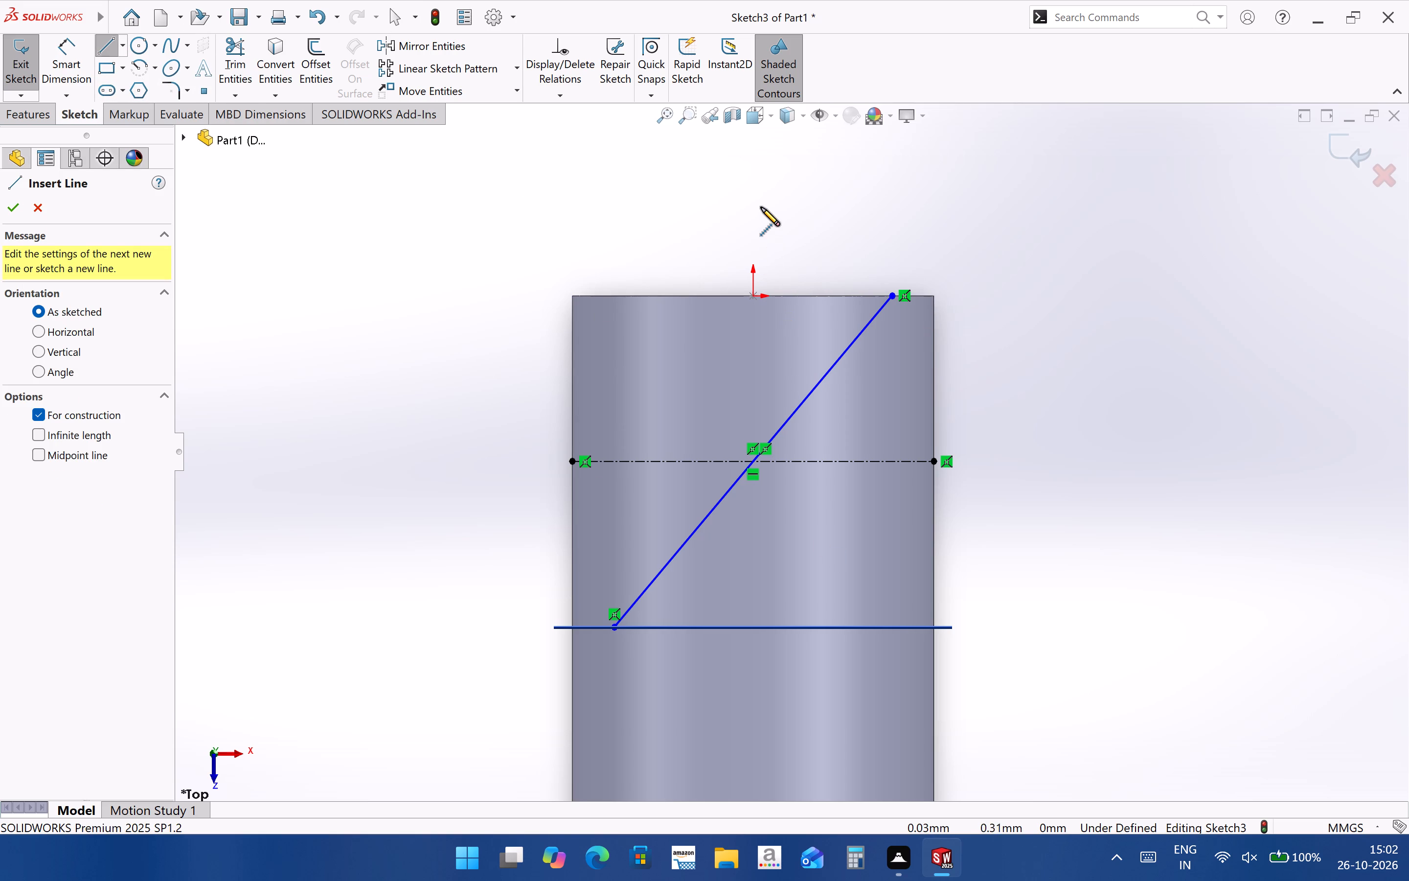
click(756, 192)
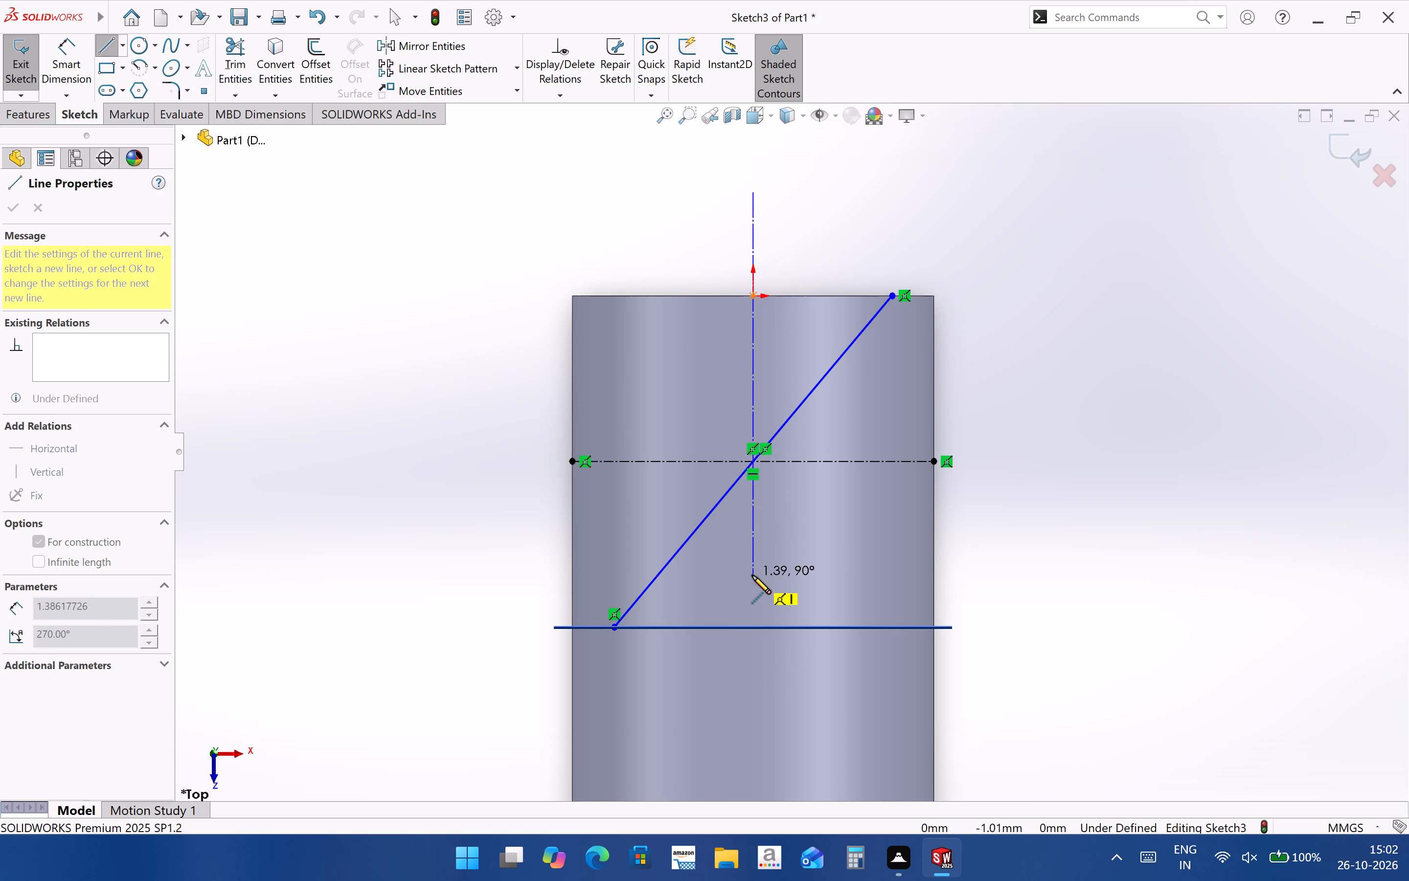
click(755, 629)
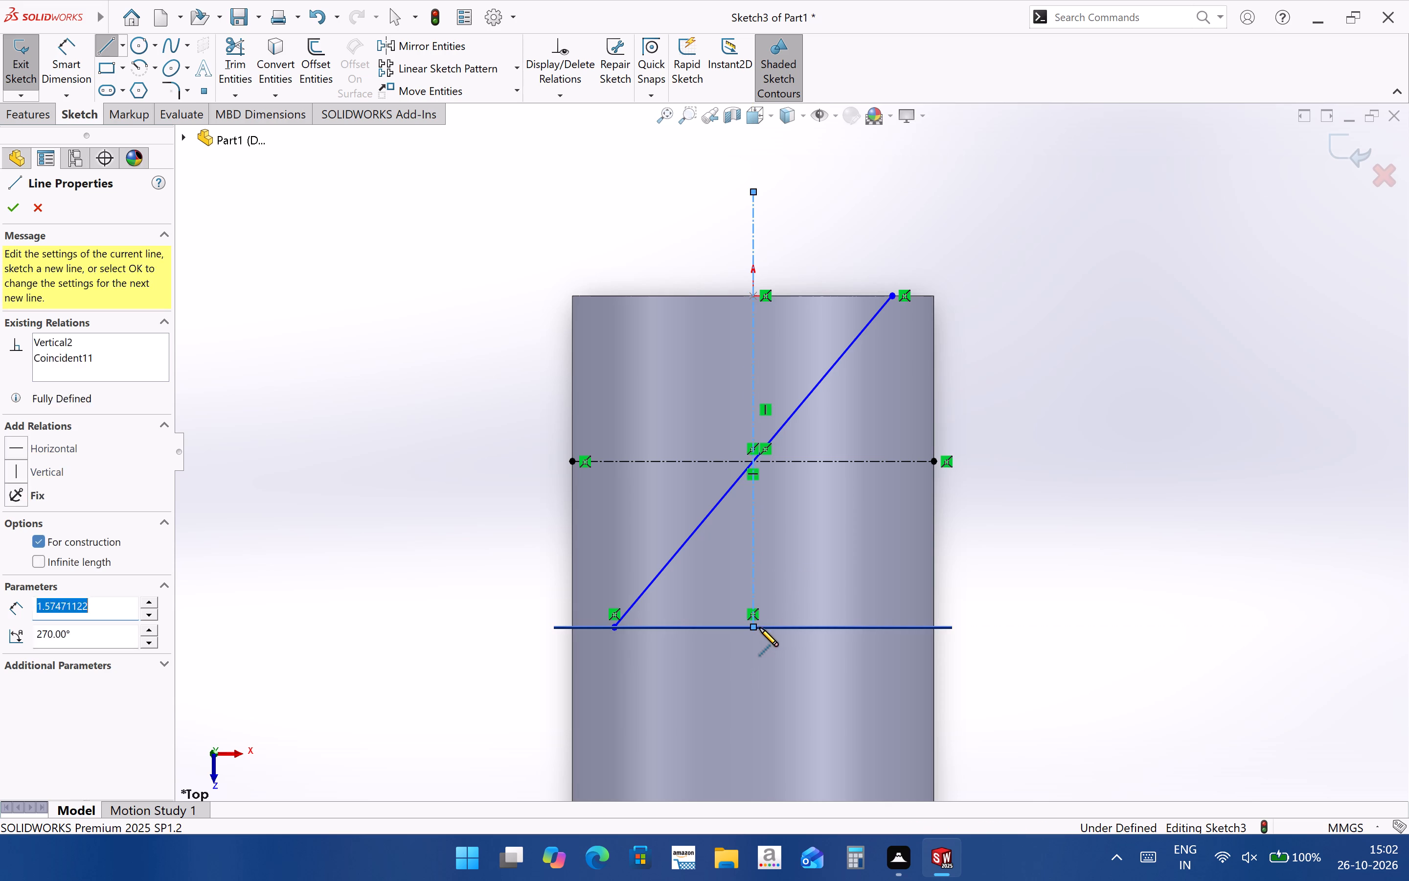
key(Escape)
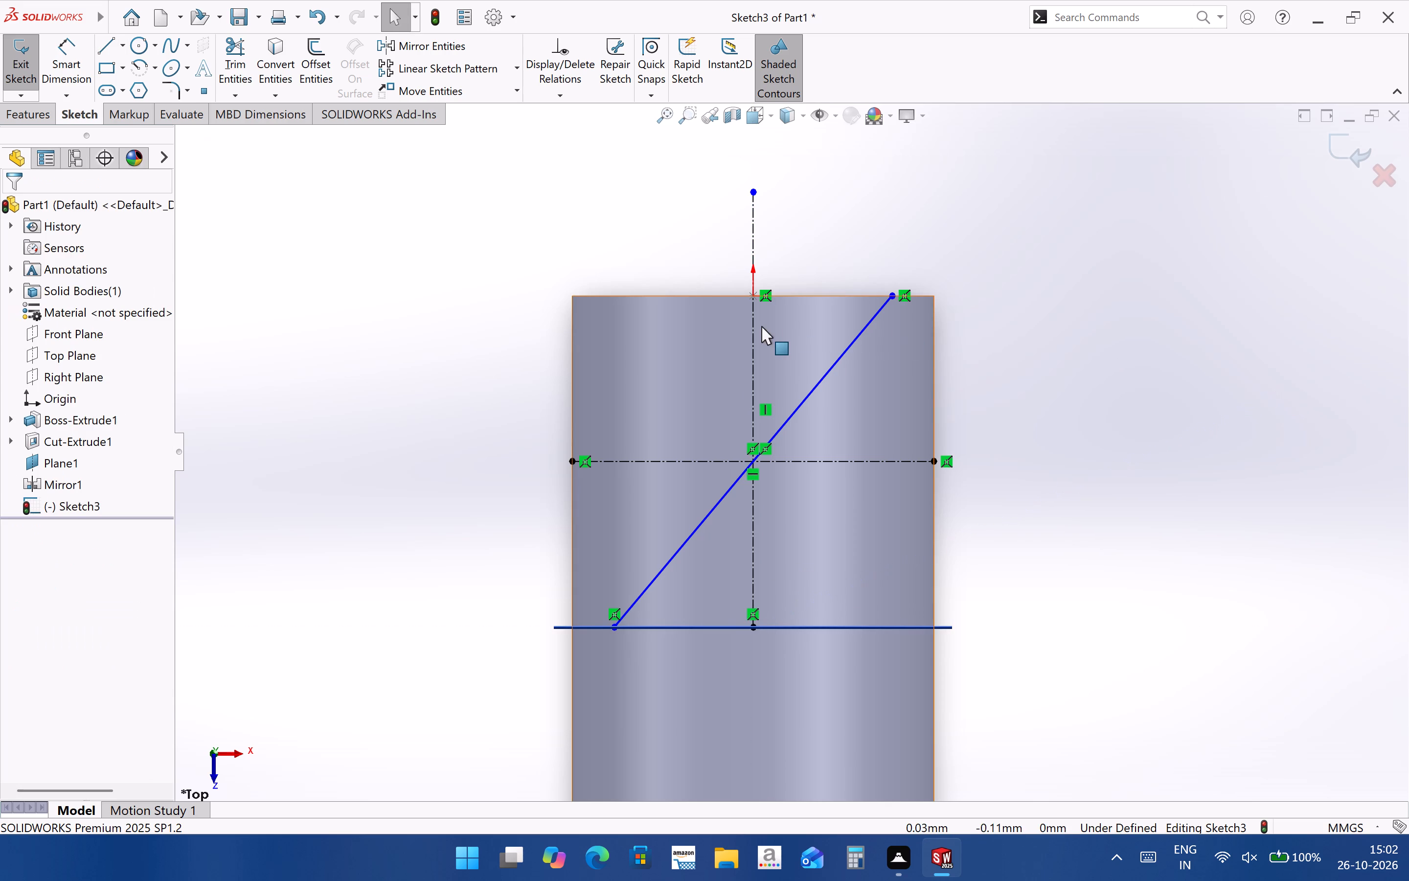
Dimension the angle between the vertical centerline and the diagonal line as 10°, placing it above the cylinder.
click(753, 325)
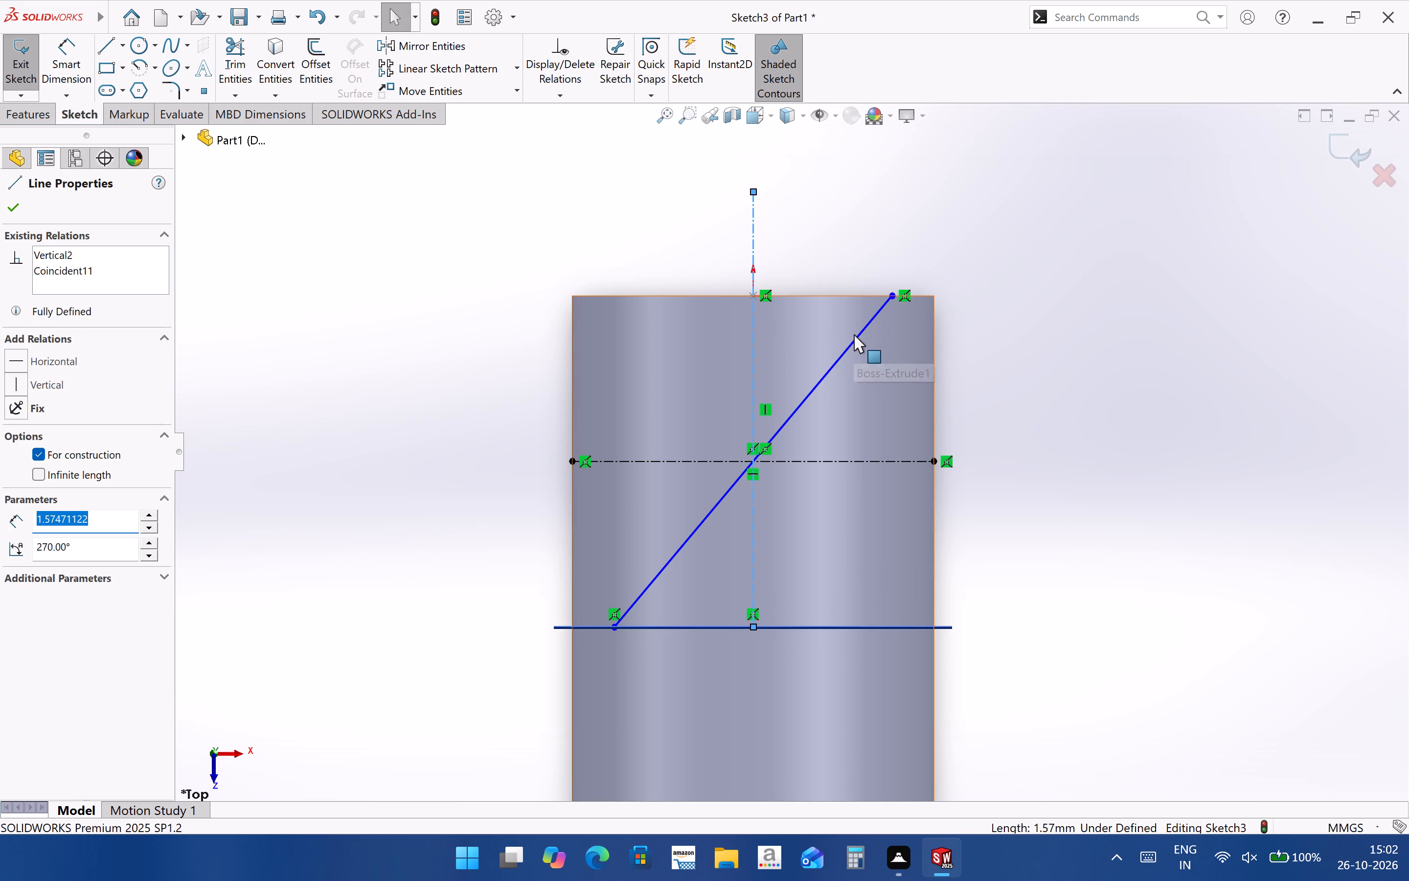
click(57, 76)
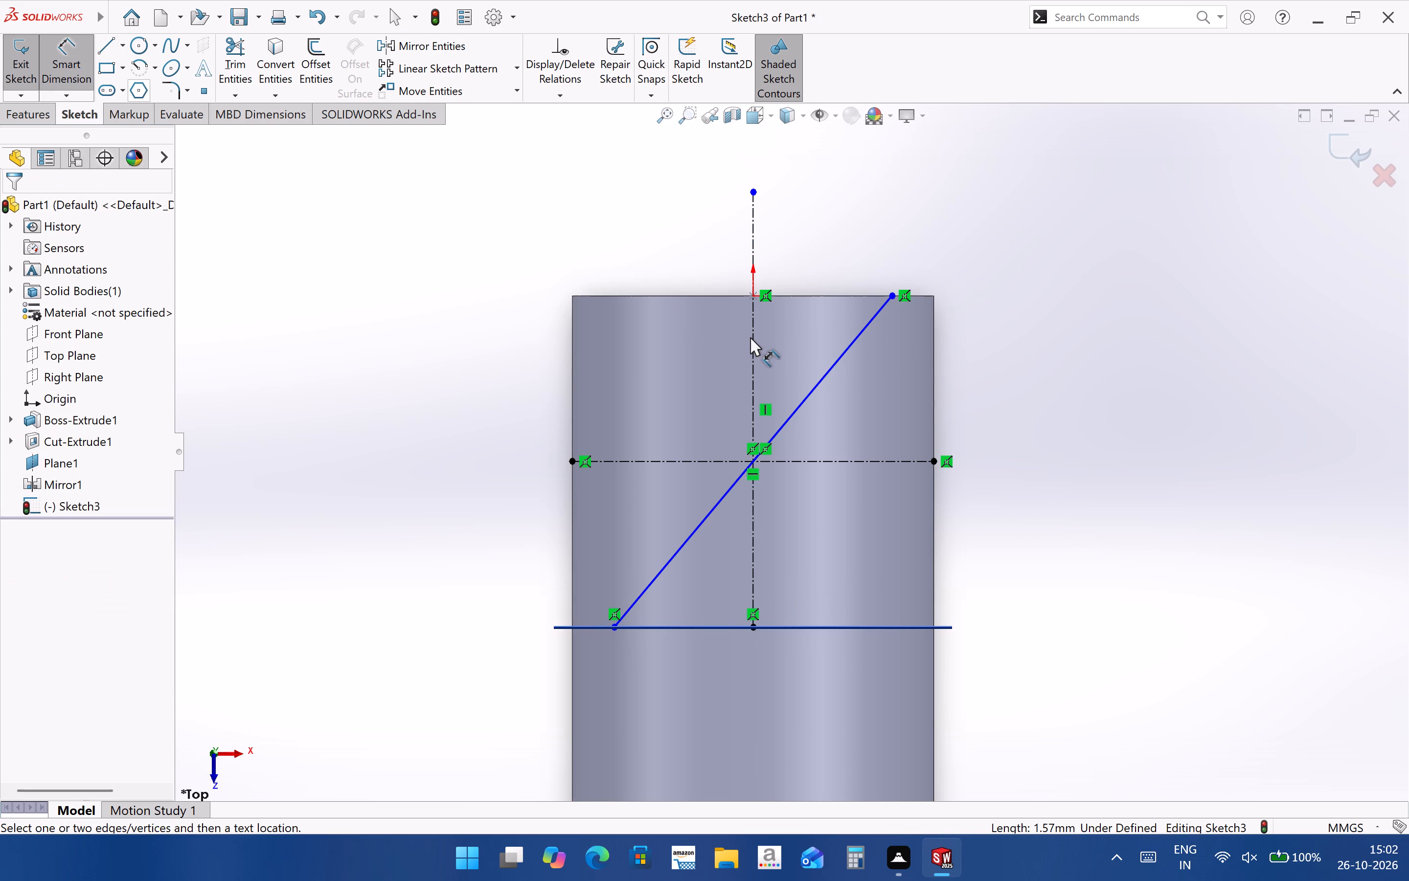
click(753, 337)
ctrl+click(843, 356)
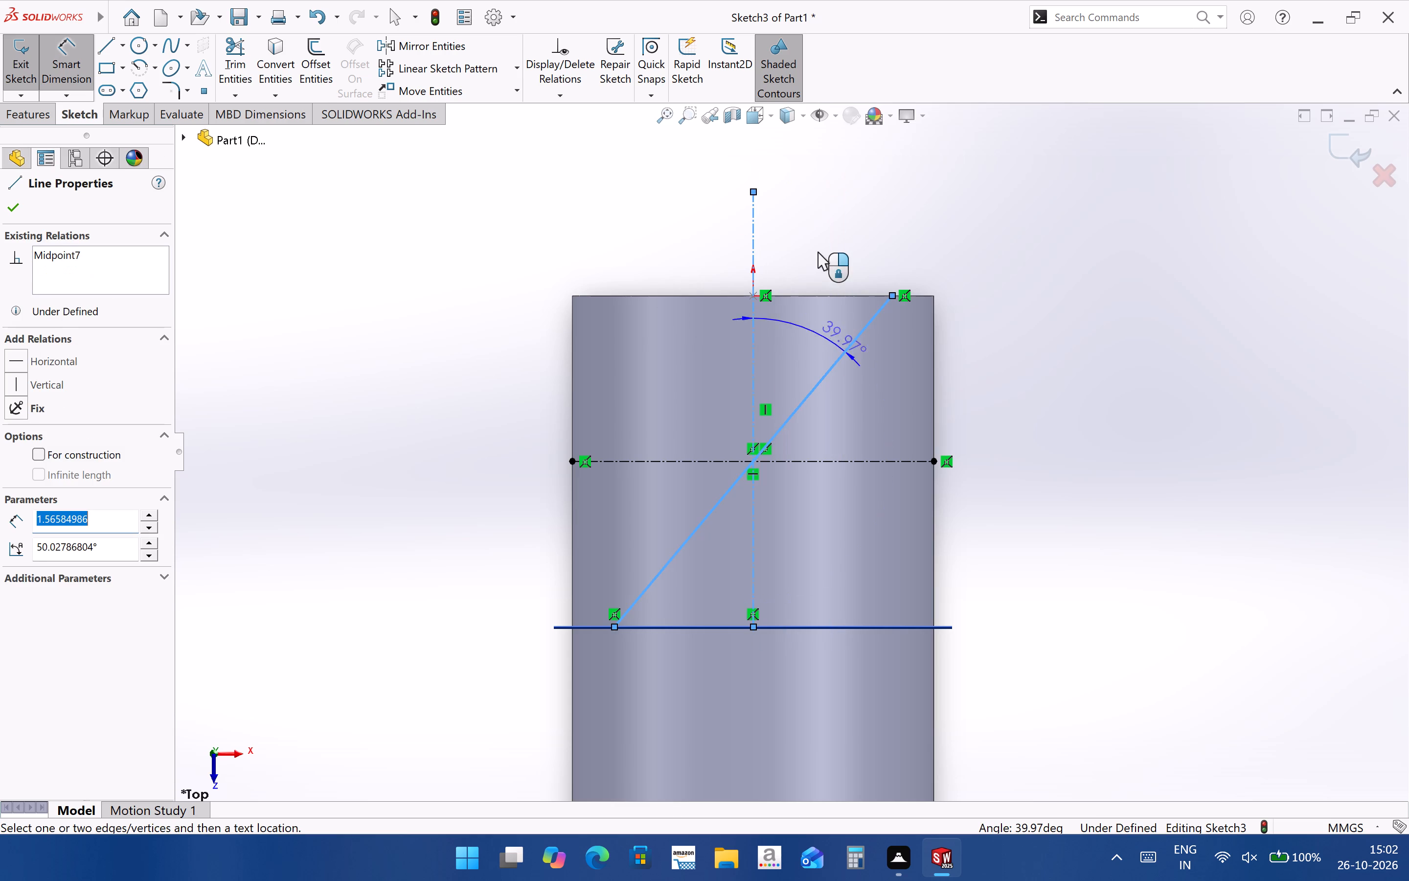
middle_click(818, 240)
scroll(835, 239, down, 1)
middle_click(835, 239)
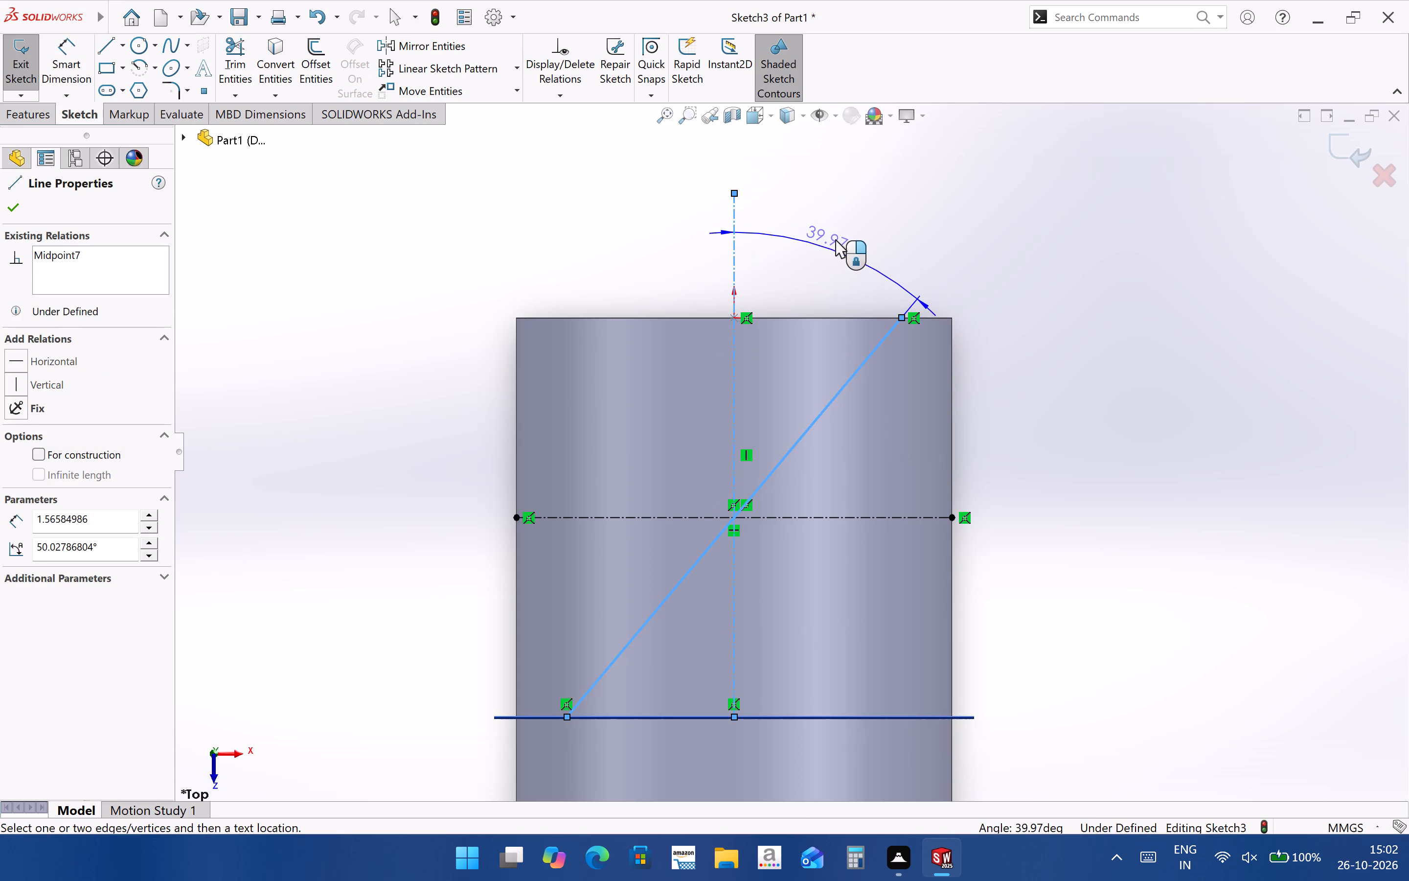
click(841, 251)
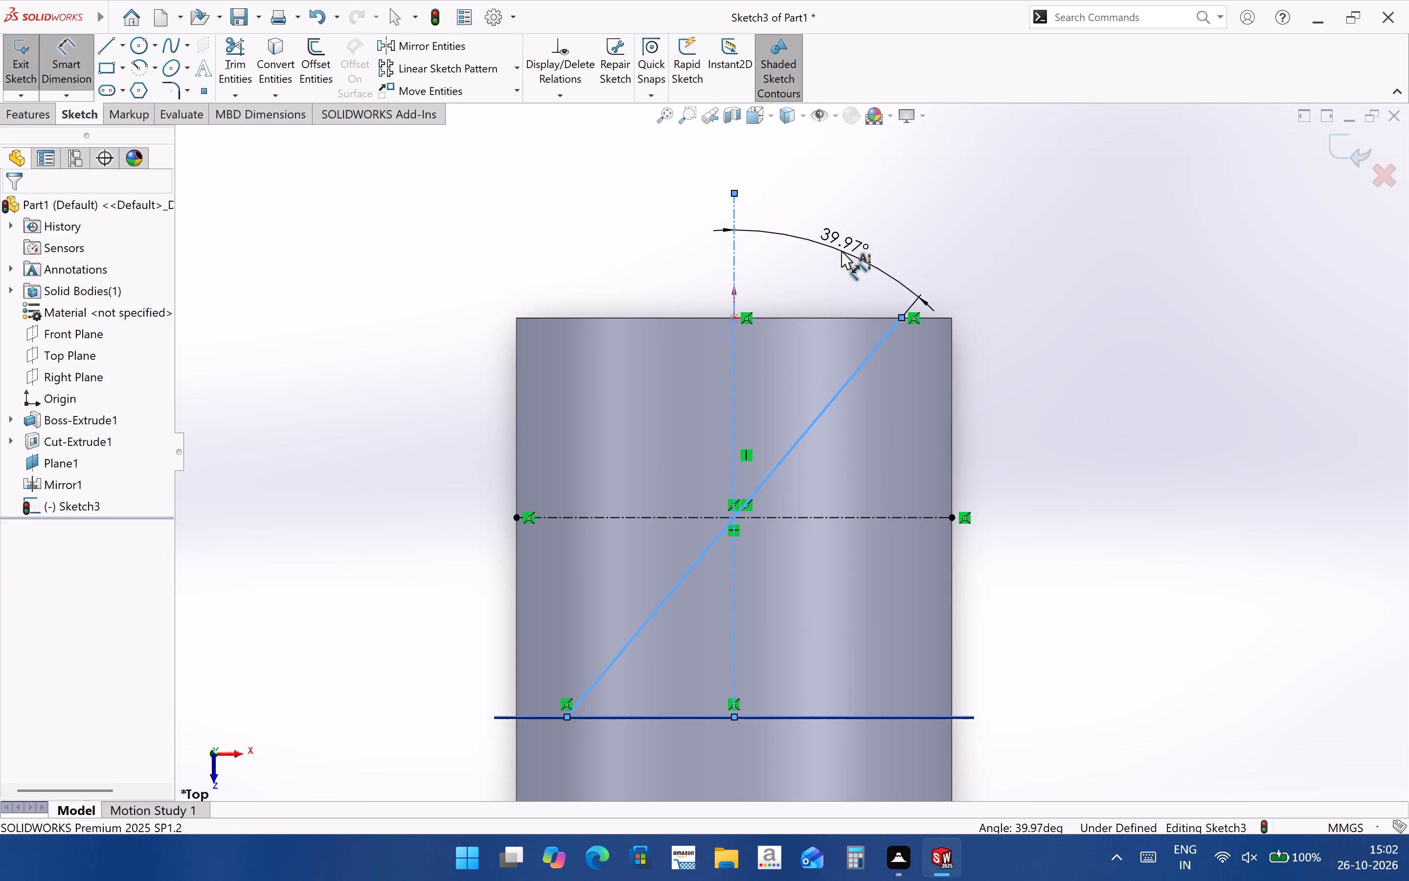
key(1)
key(0)
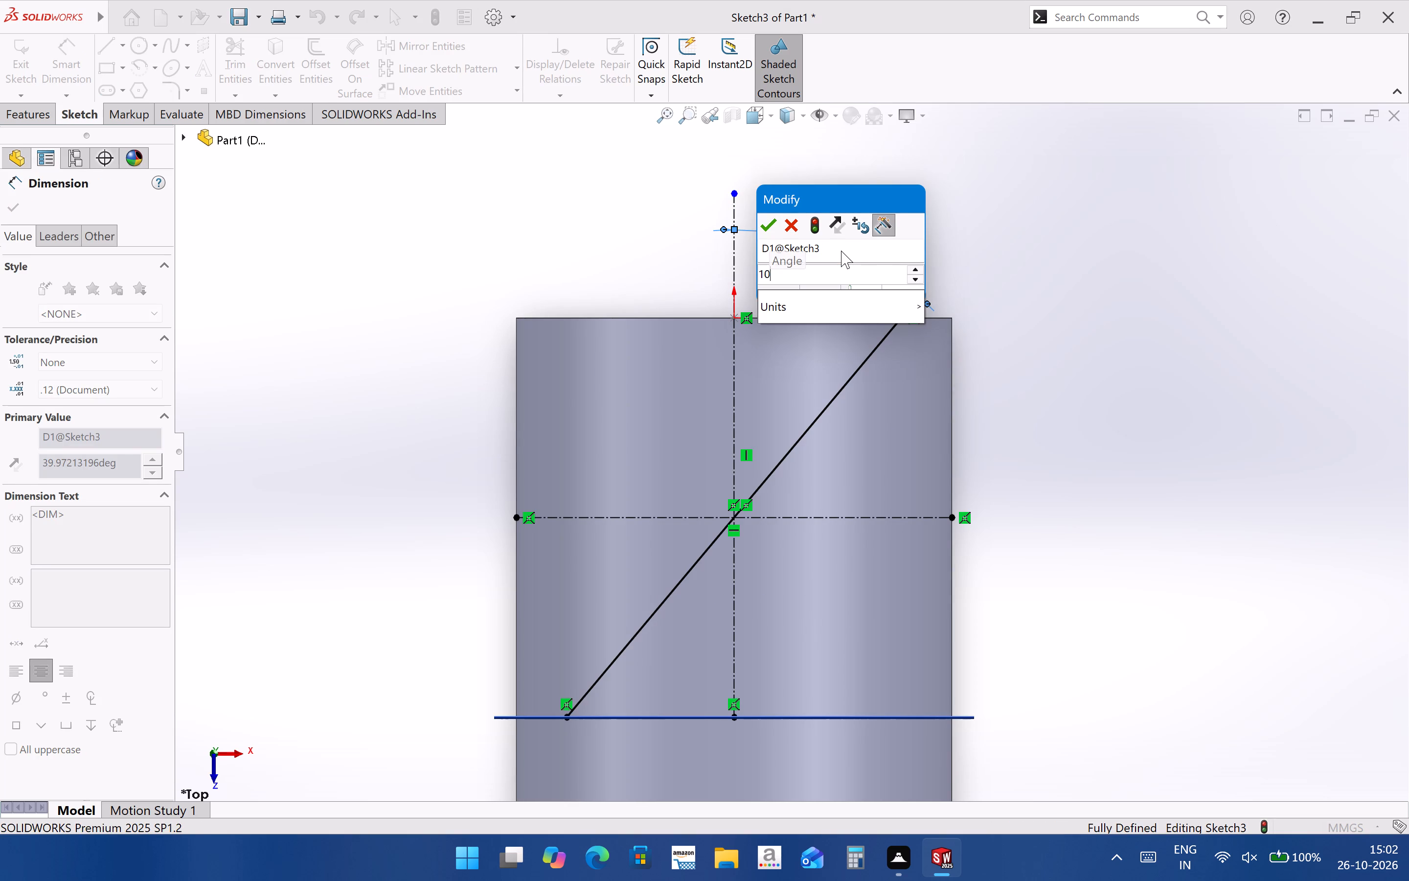
key(Return)
scroll(1028, 385, up, 2)
click(1084, 528)
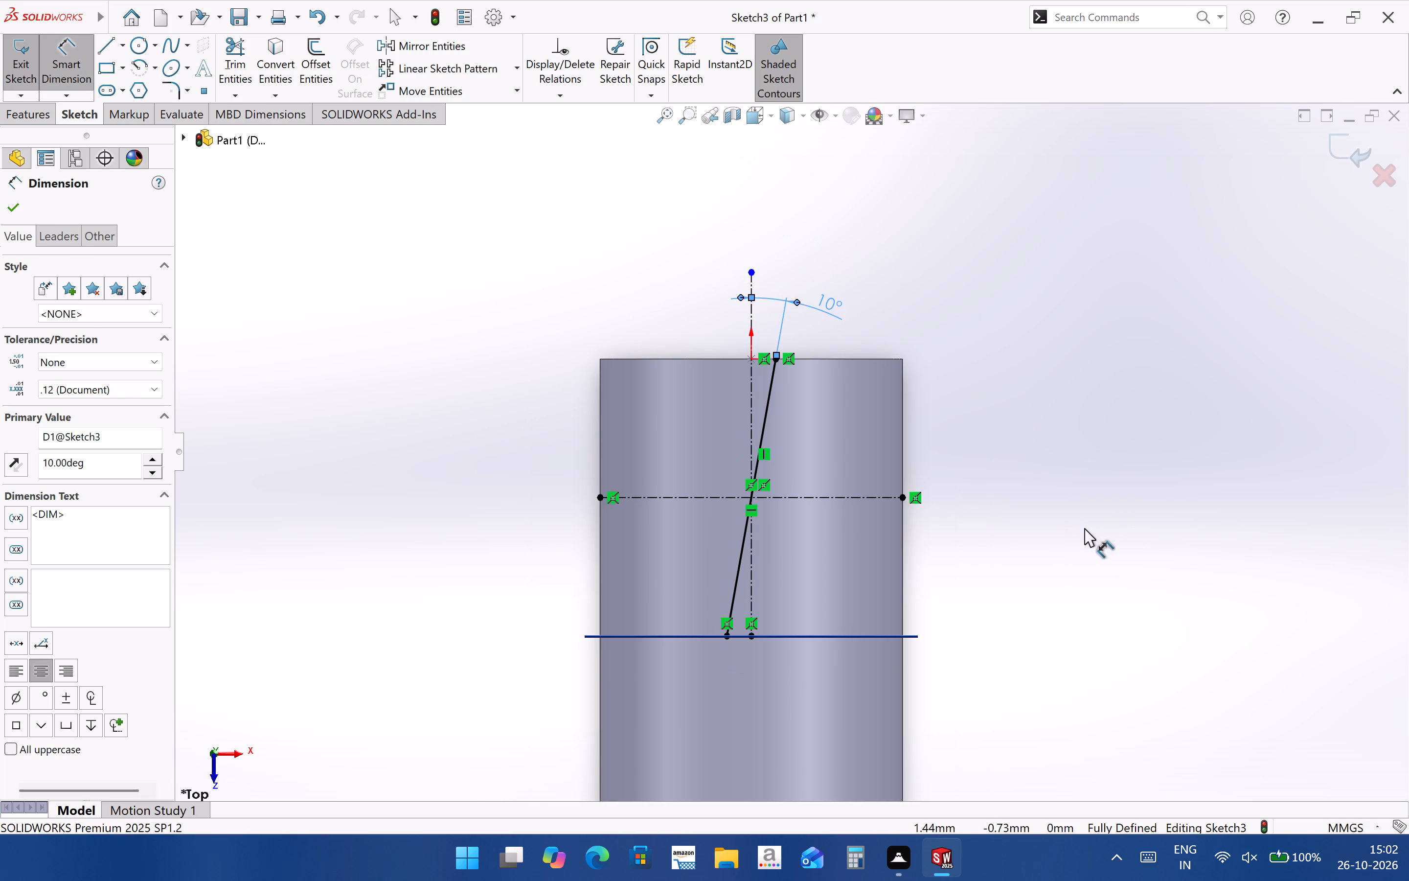
Test whether the diagonal's upper end still moves, and examine the sketch's position relative to the cylinder from several angles.
drag(777, 359, 825, 369)
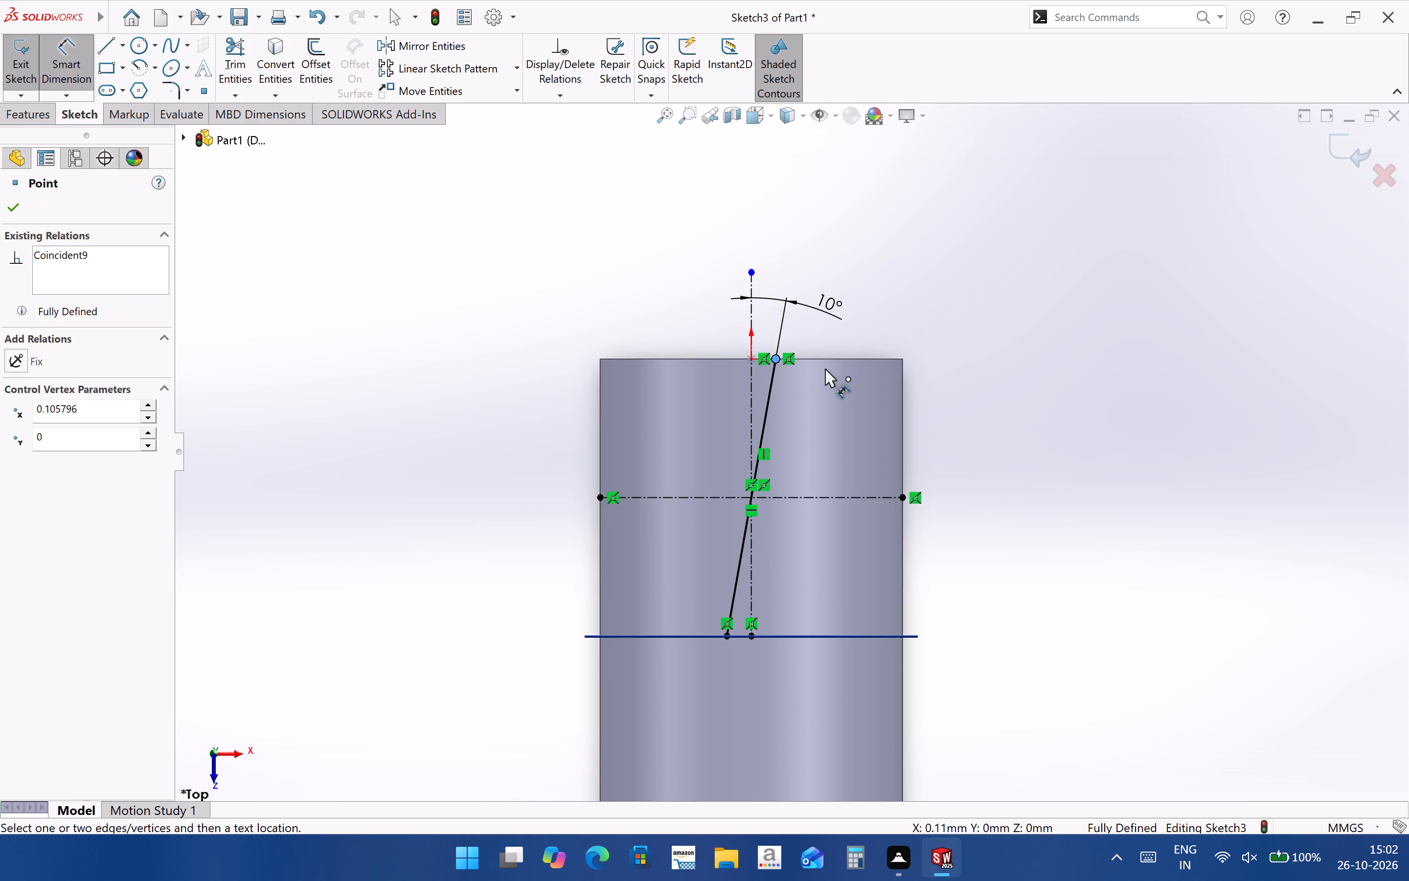
drag(825, 369, 831, 371)
middle_drag(791, 543, 741, 629)
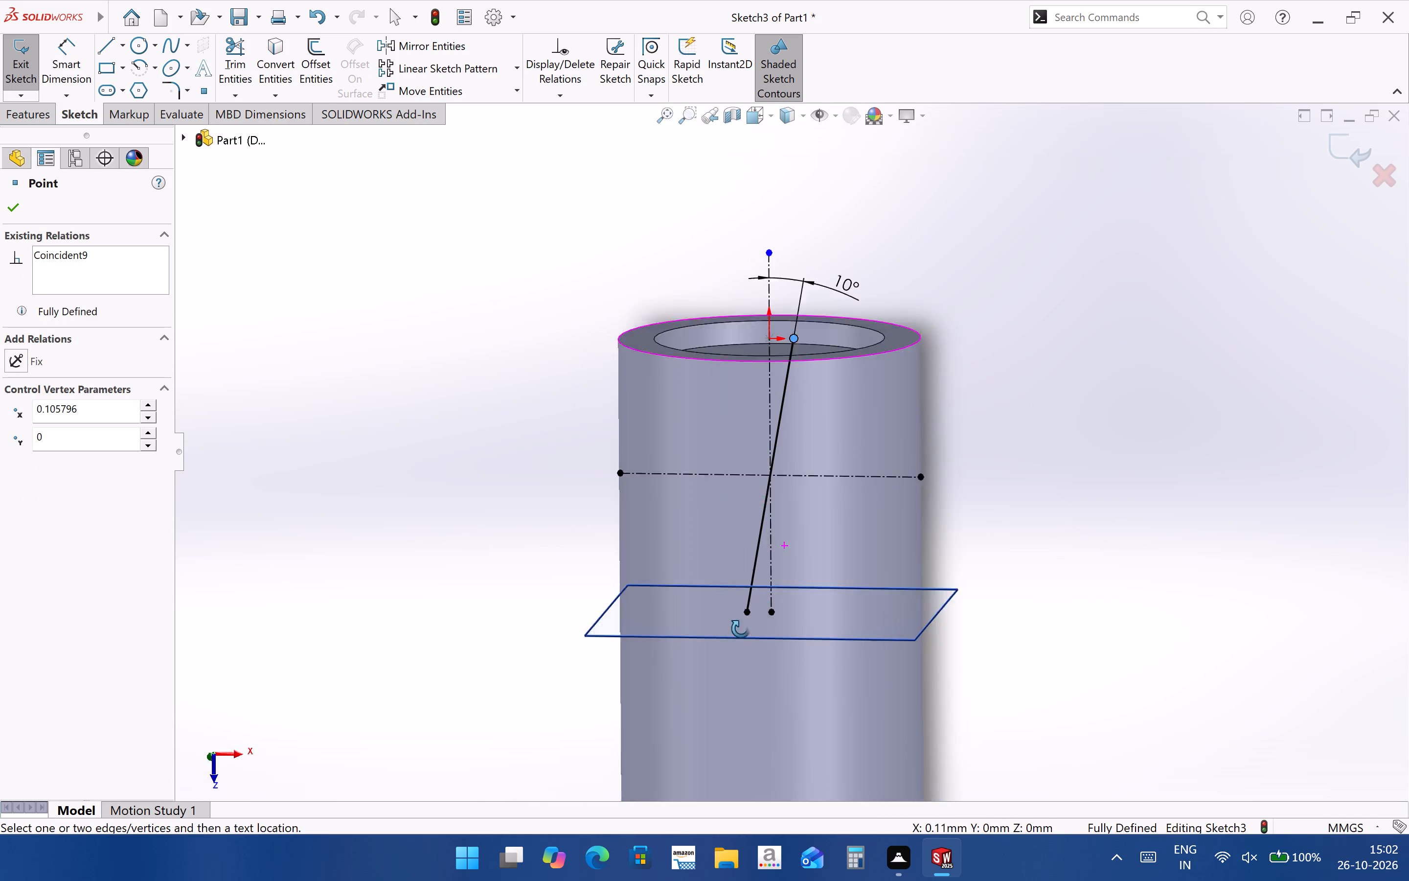
middle_drag(741, 629, 822, 616)
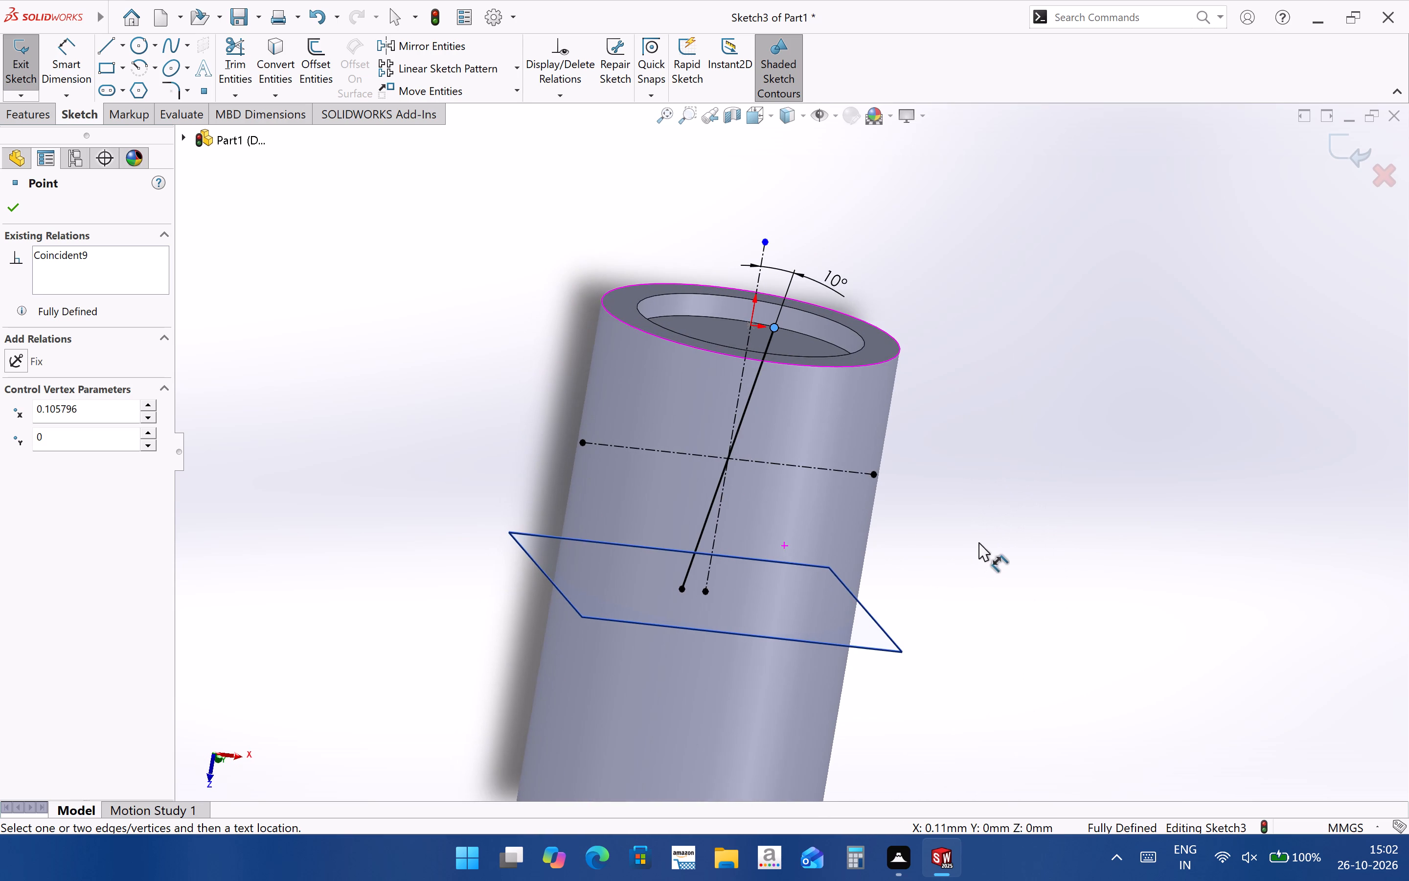
scroll(978, 535, up, 3)
click(978, 630)
scroll(889, 580, down, 2)
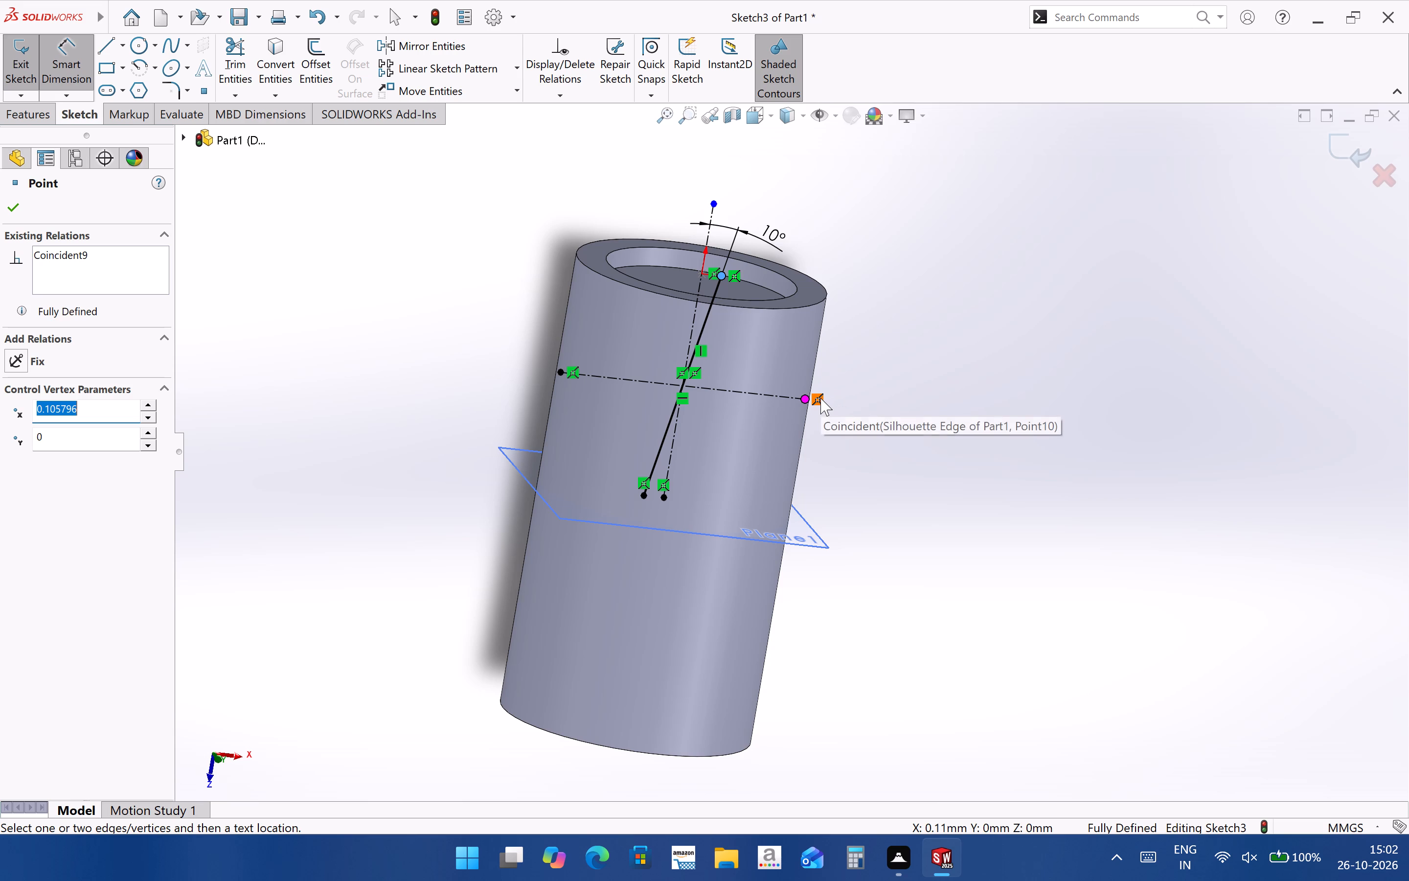
middle_drag(815, 398, 630, 373)
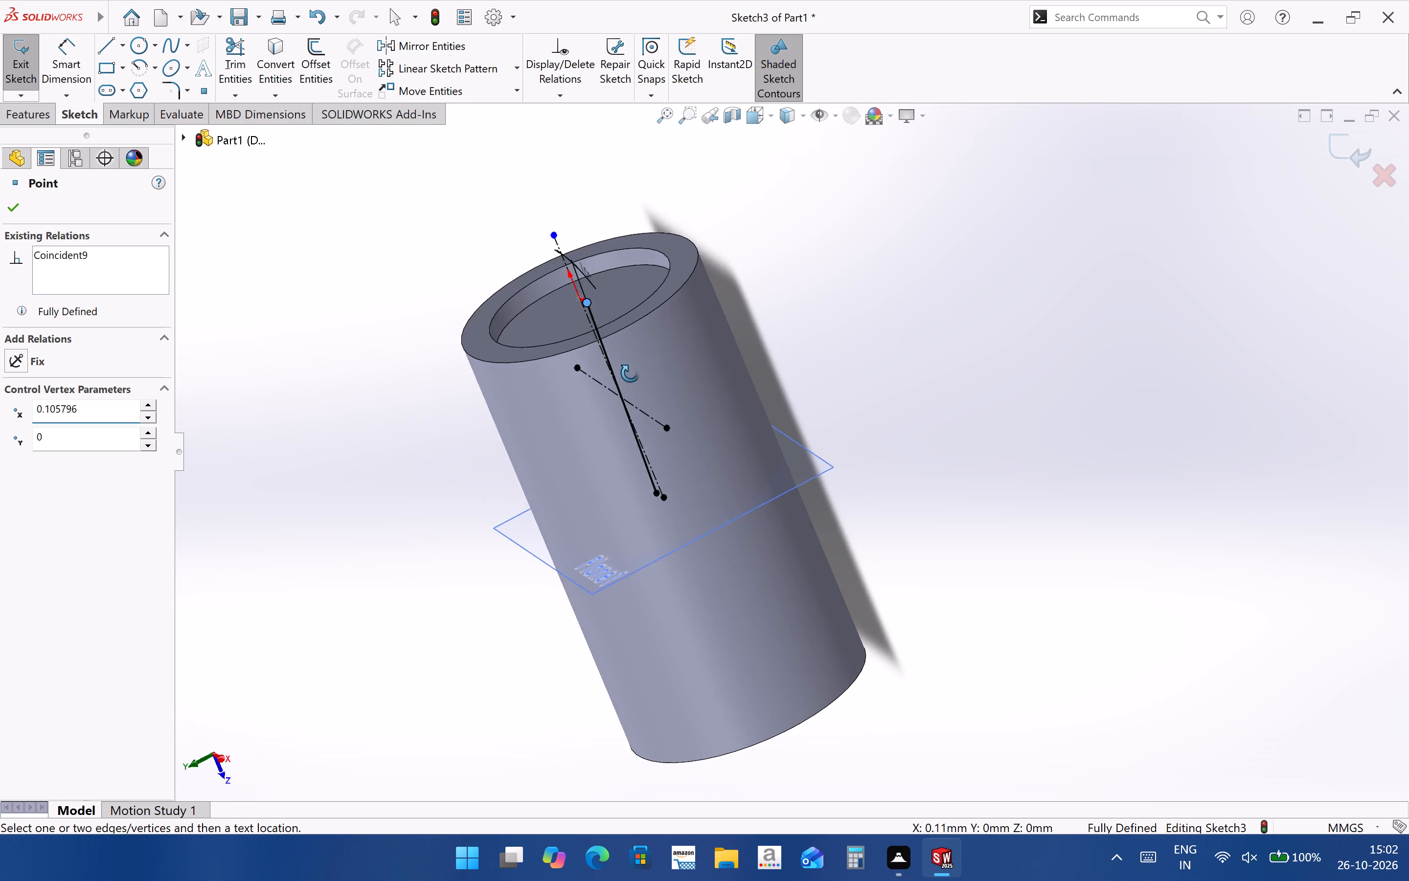
middle_drag(630, 373, 730, 116)
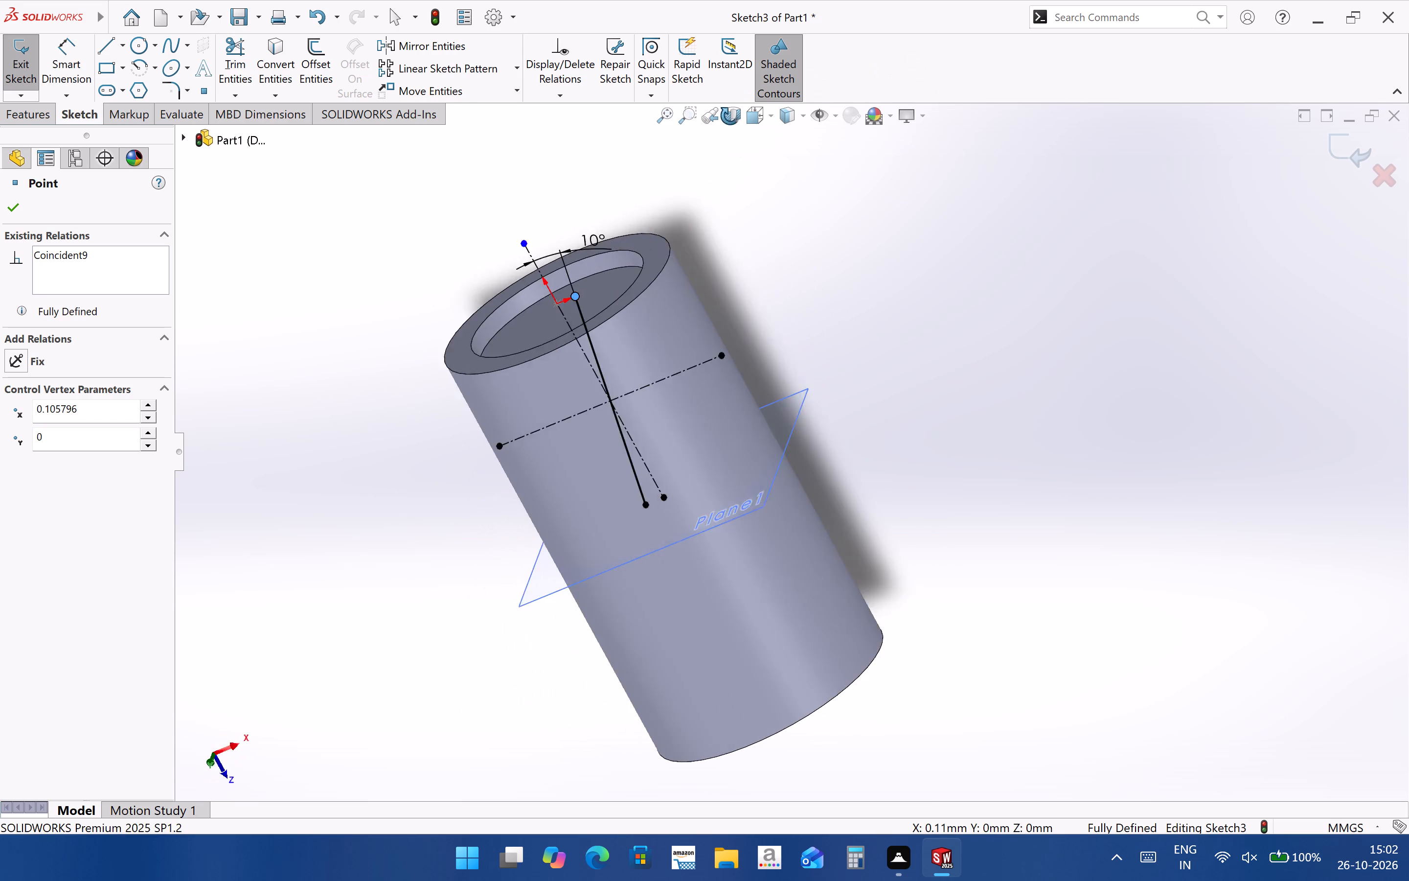
middle_drag(730, 116, 703, 268)
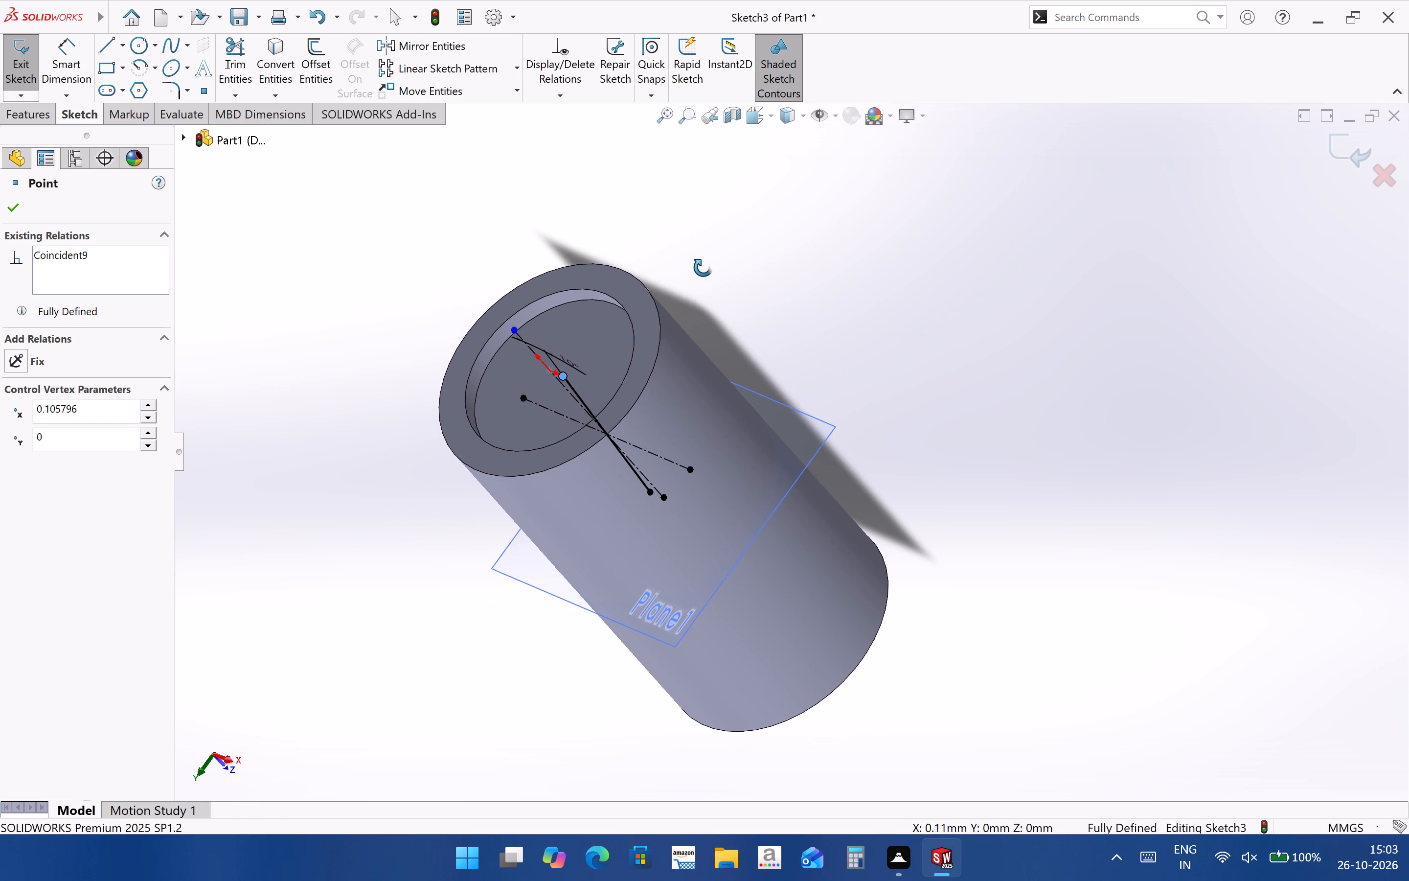
middle_drag(703, 268, 703, 248)
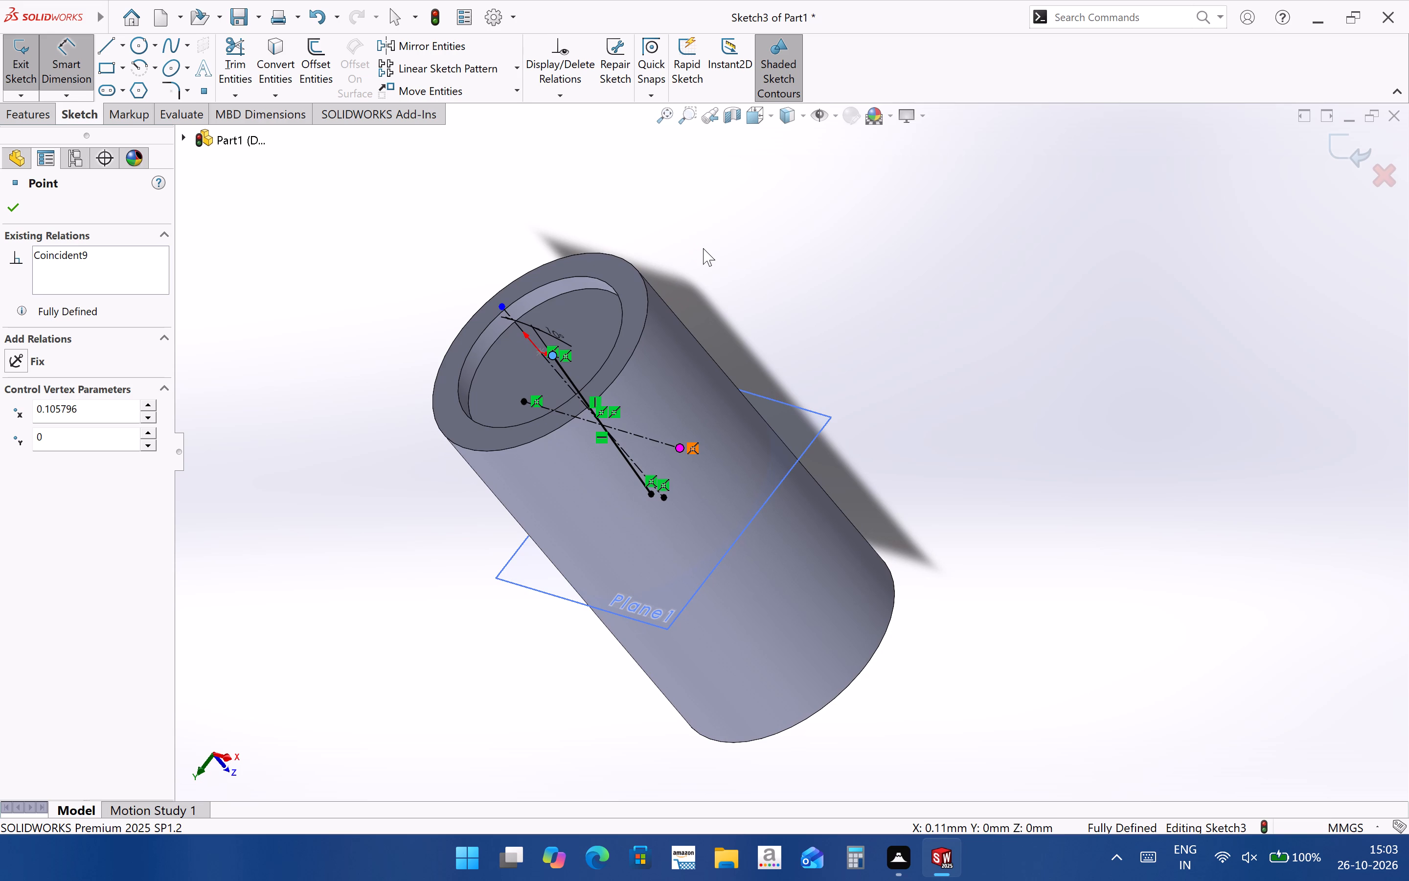
middle_drag(710, 461, 748, 401)
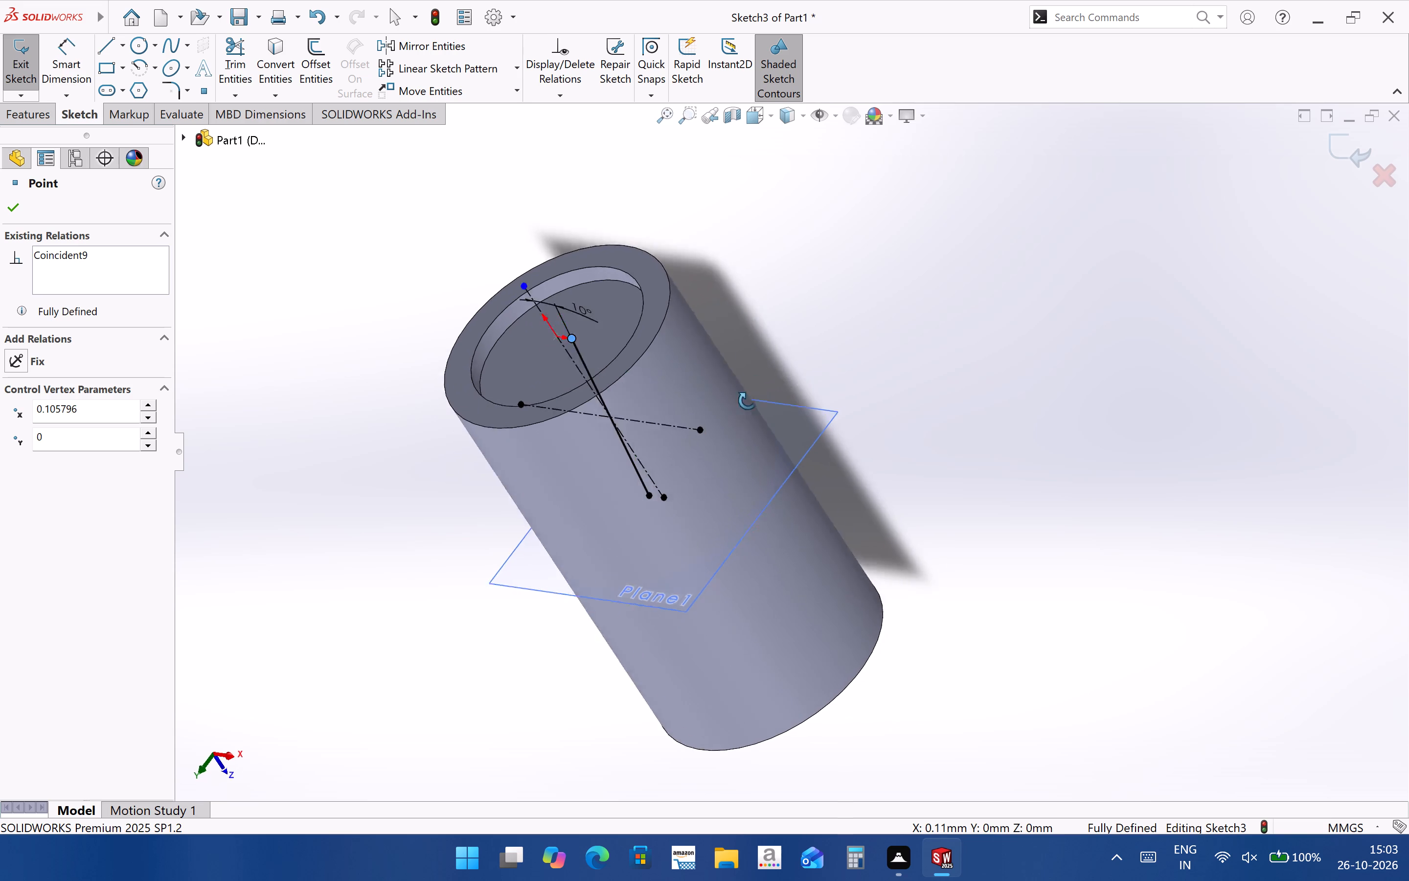
middle_drag(748, 401, 803, 358)
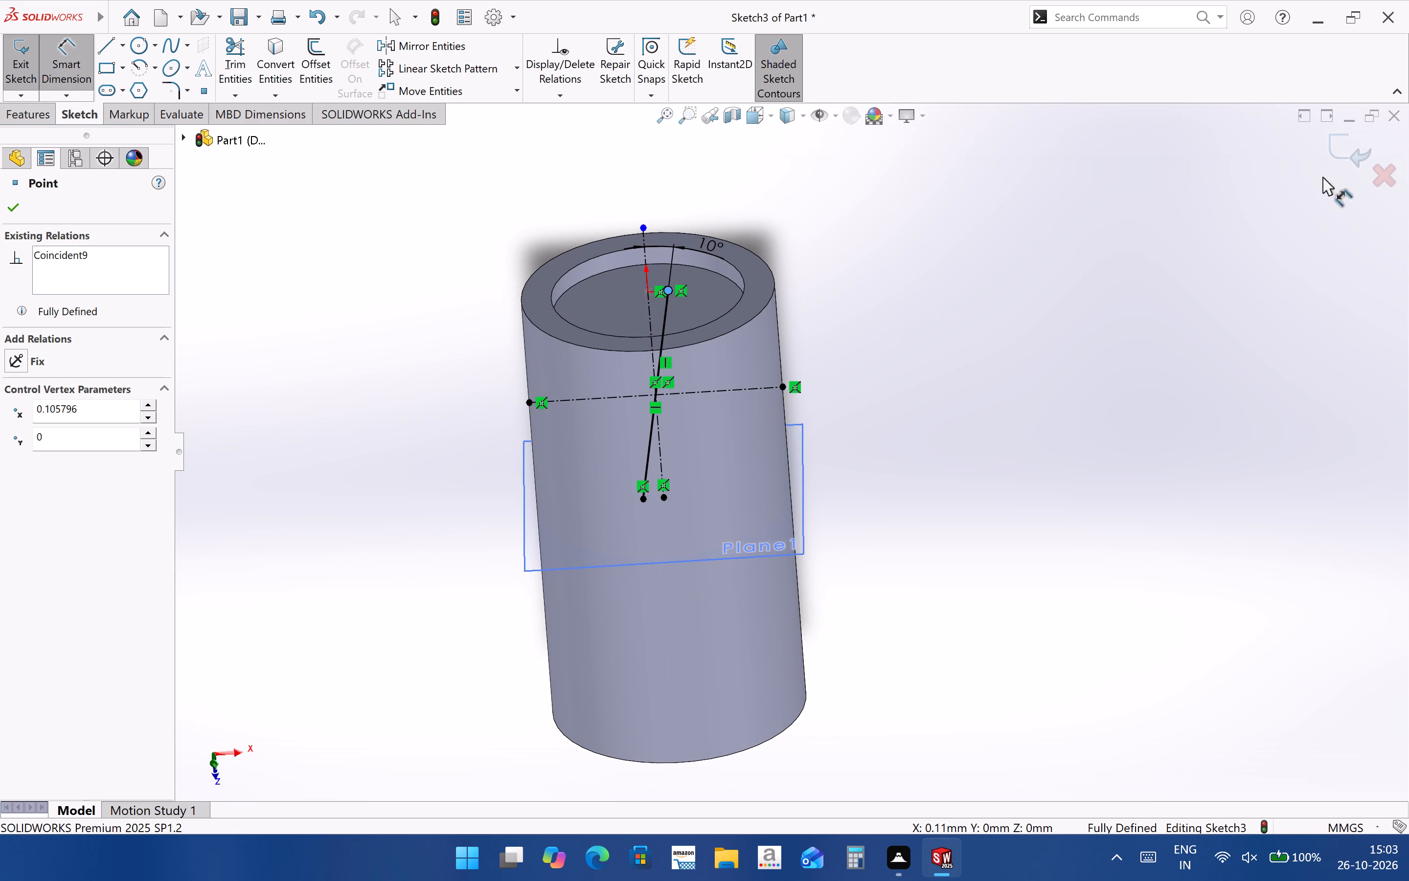
Exit the sketch containing the angled tooth line, keeping its changes.
click(1346, 157)
click(1193, 519)
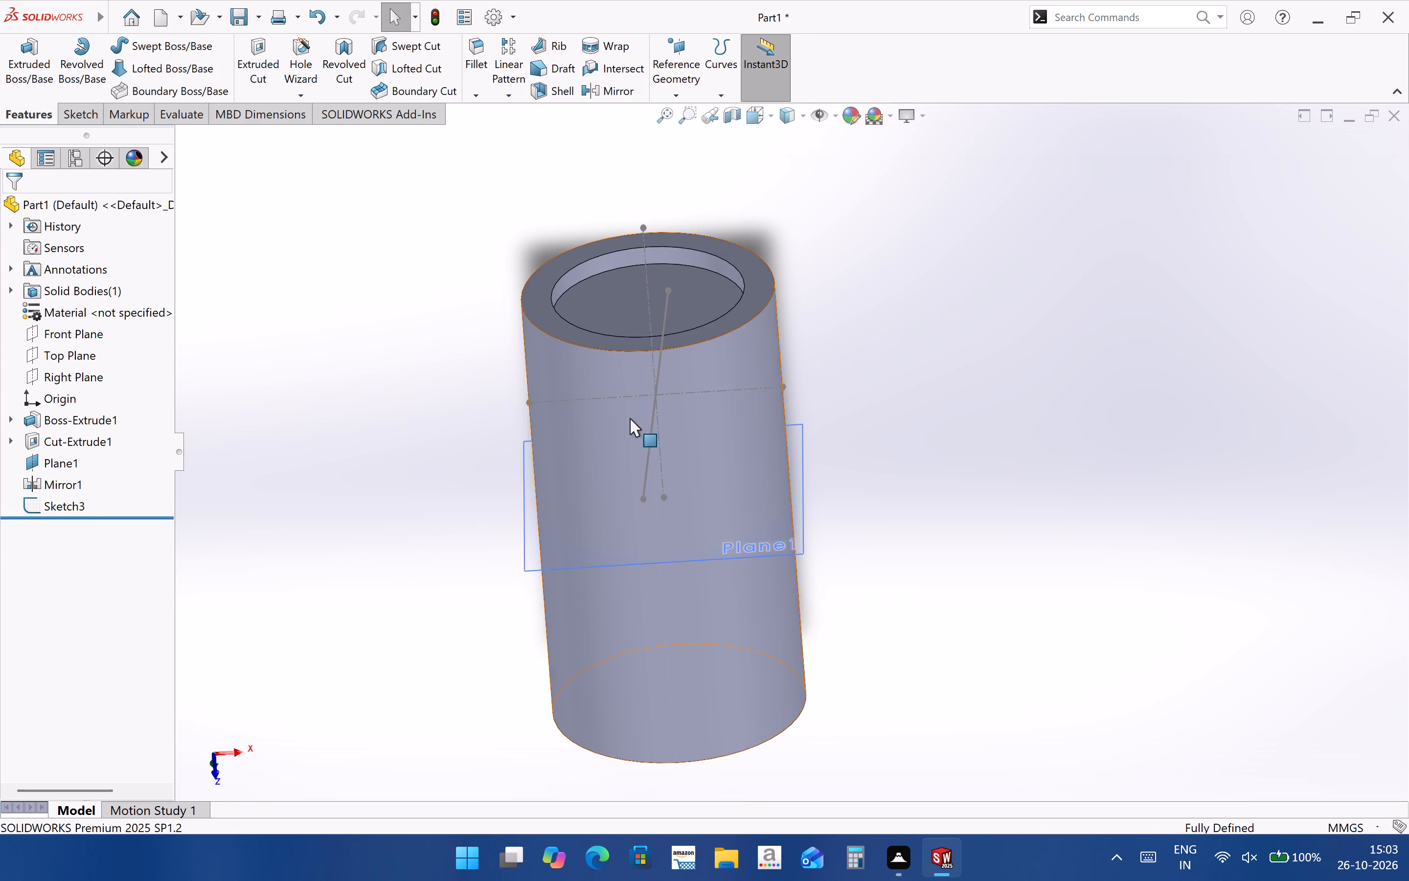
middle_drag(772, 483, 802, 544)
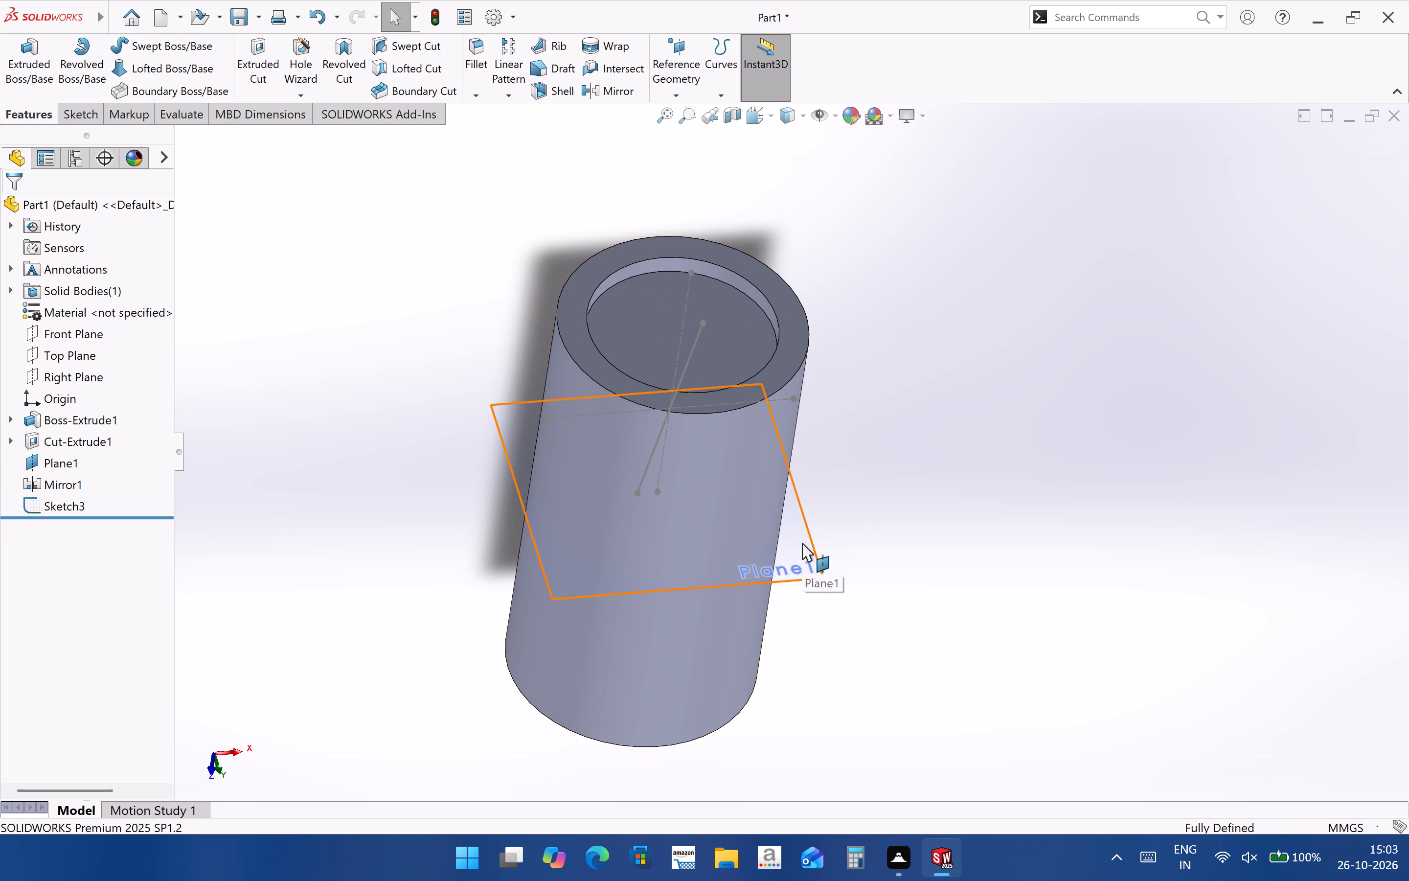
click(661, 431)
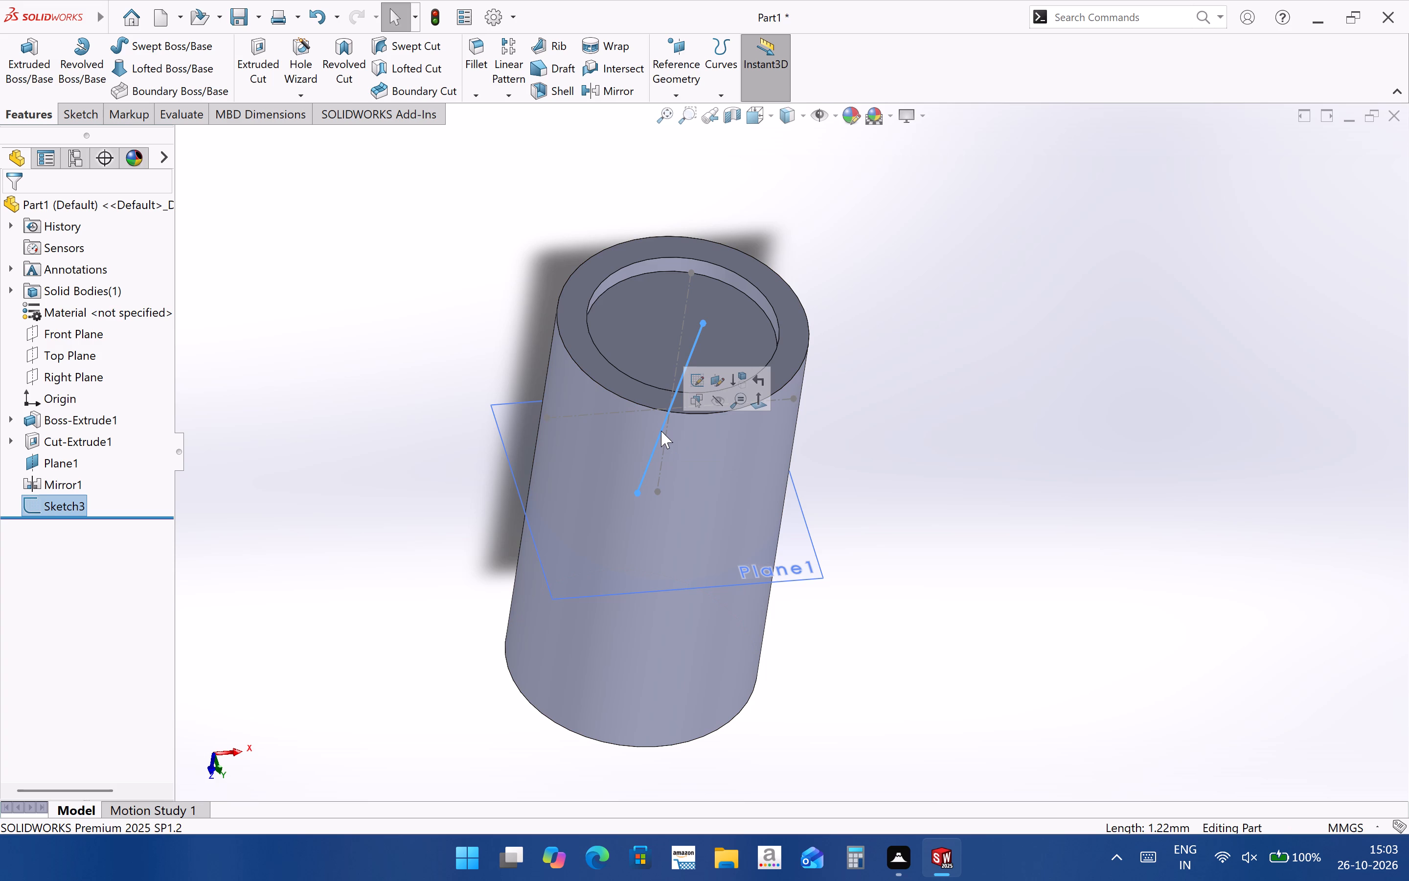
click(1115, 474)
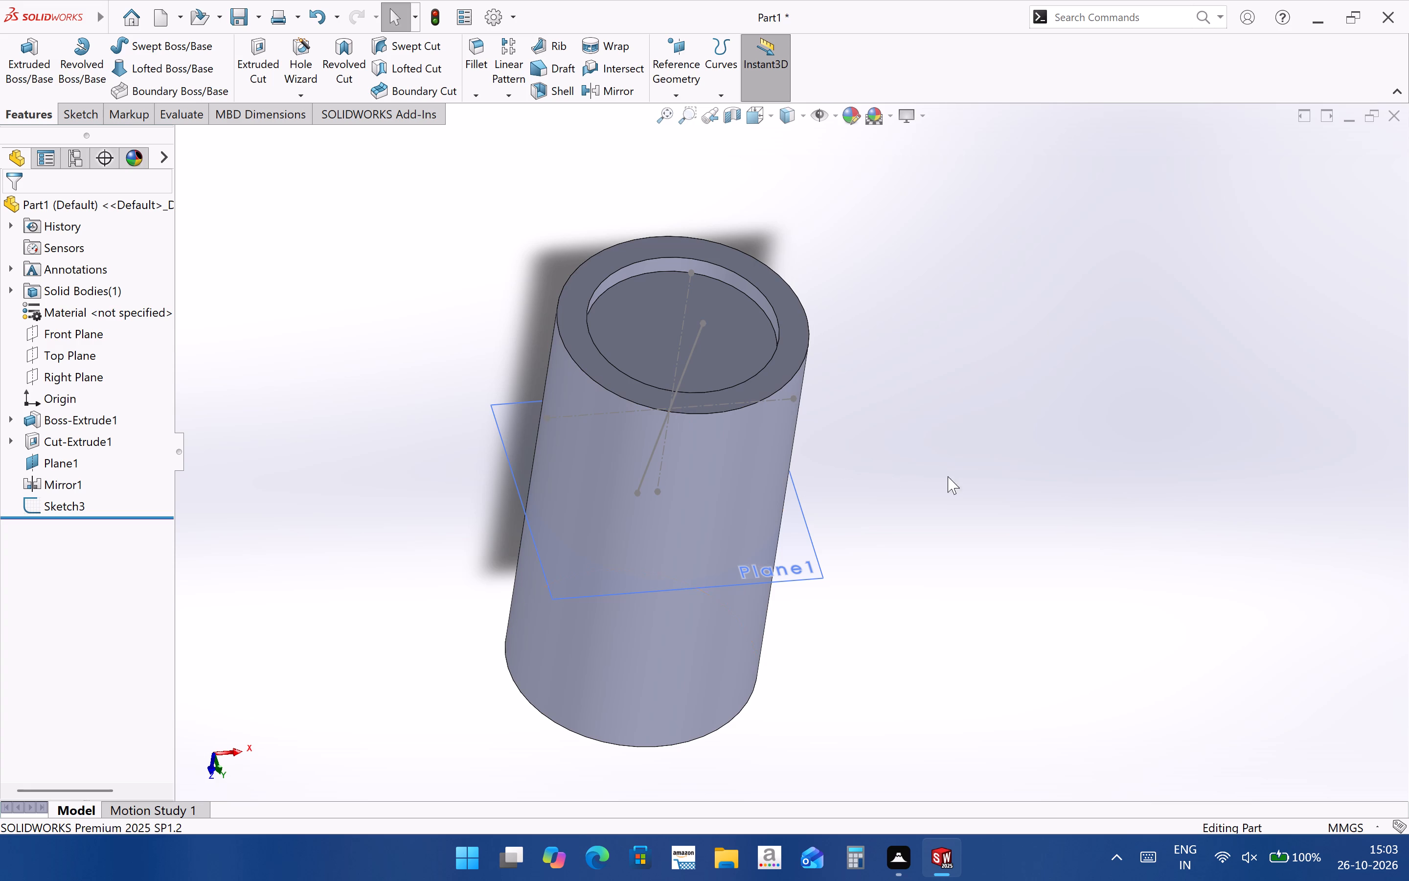
Create a Projected Curve using Sketch on faces, projecting the angled tooth-line sketch onto the cylinder's outer face.
click(81, 111)
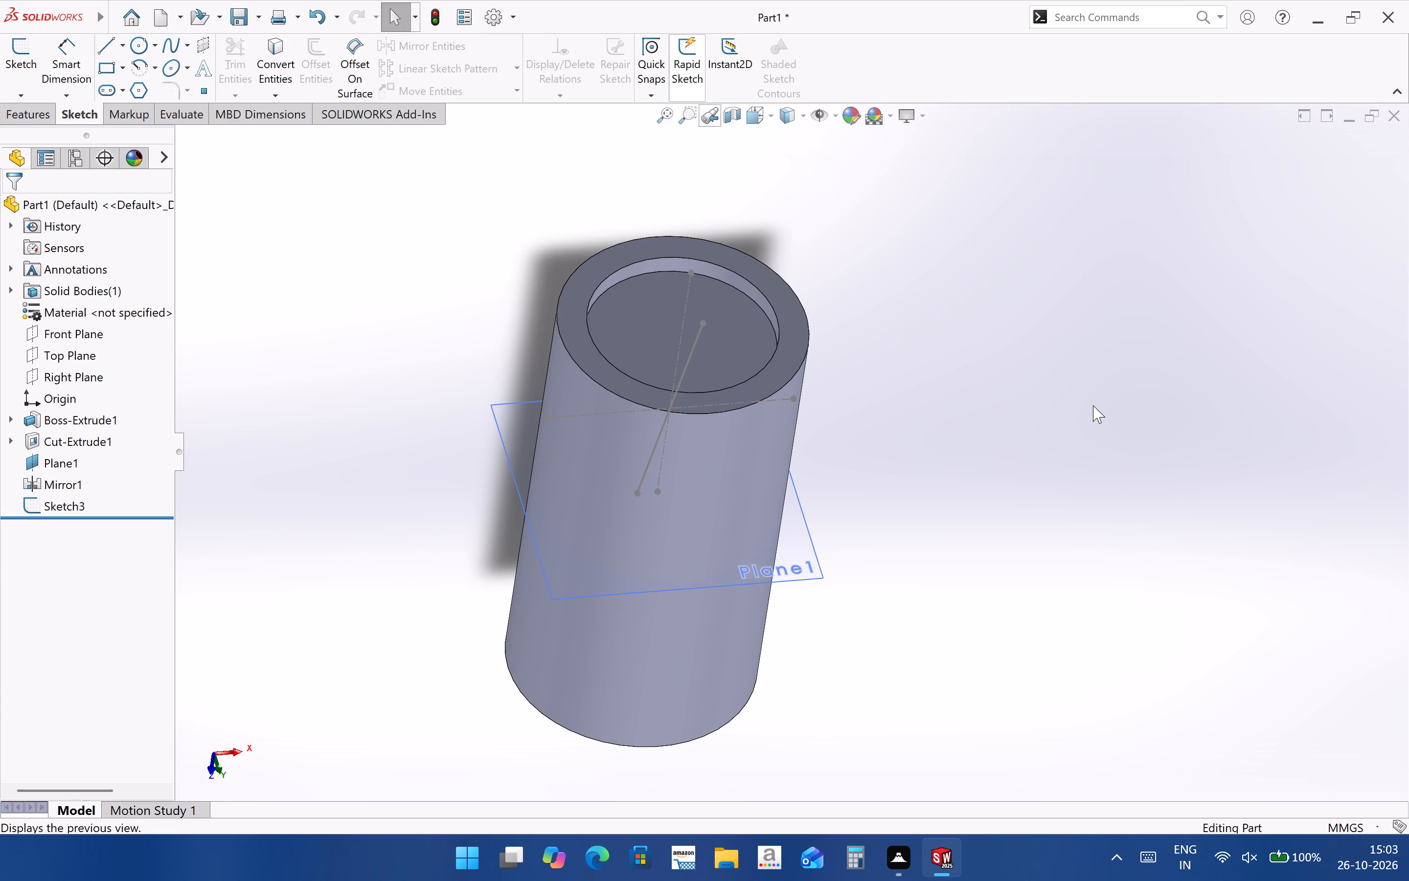
click(42, 106)
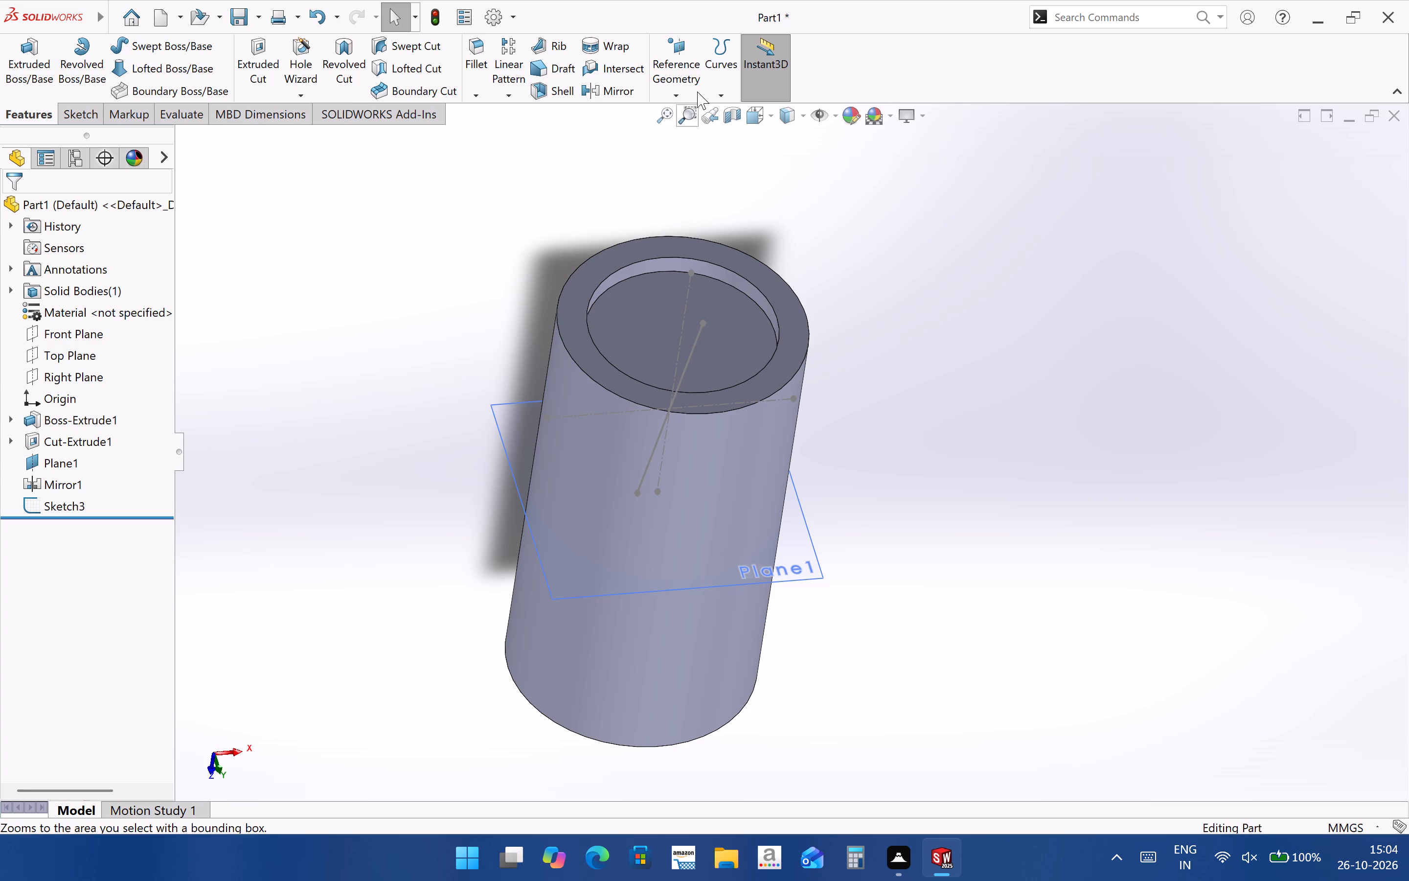
click(728, 93)
click(740, 128)
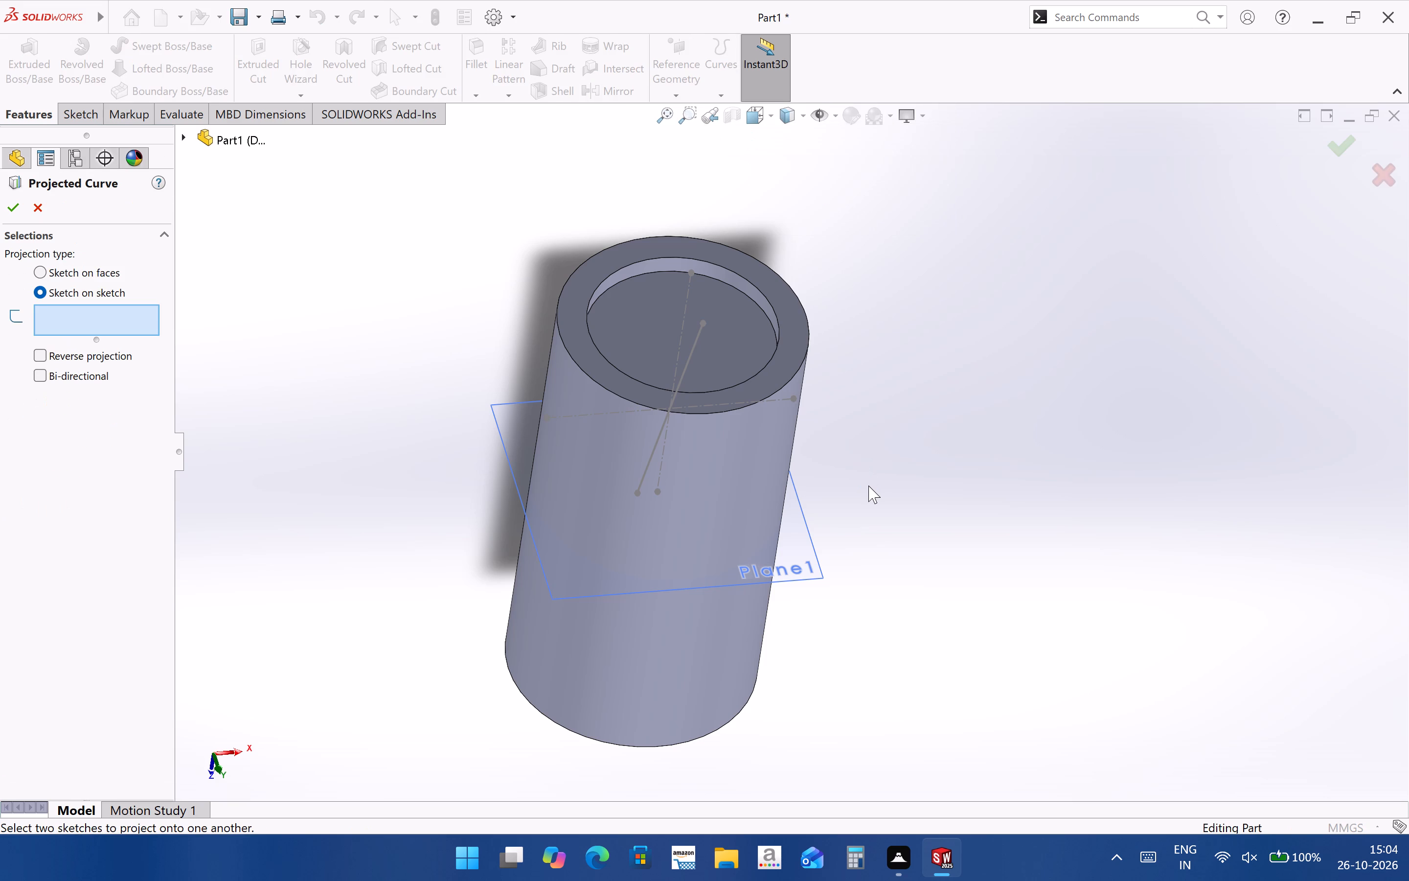
click(56, 277)
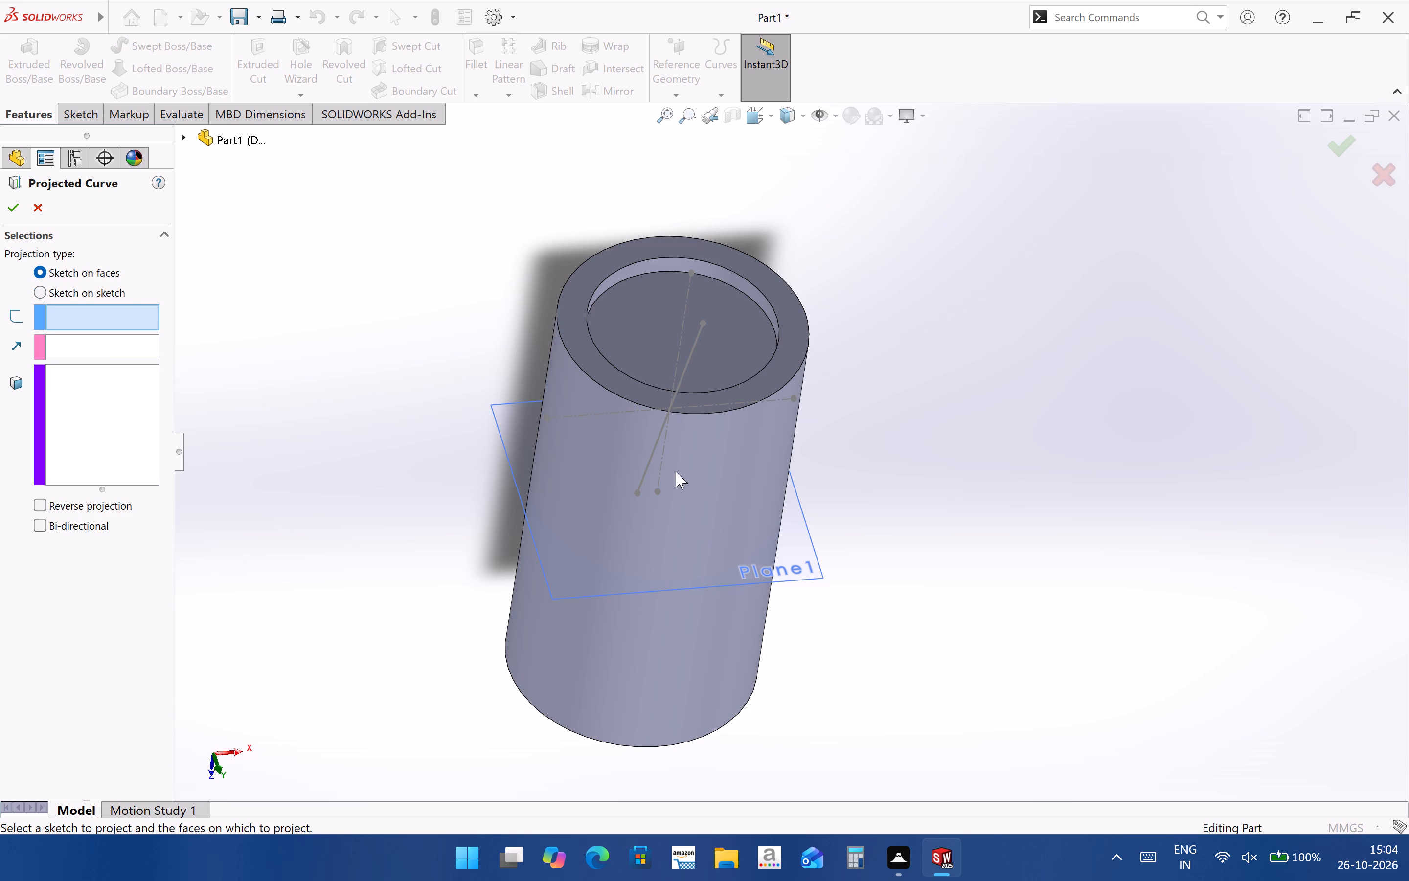
click(649, 469)
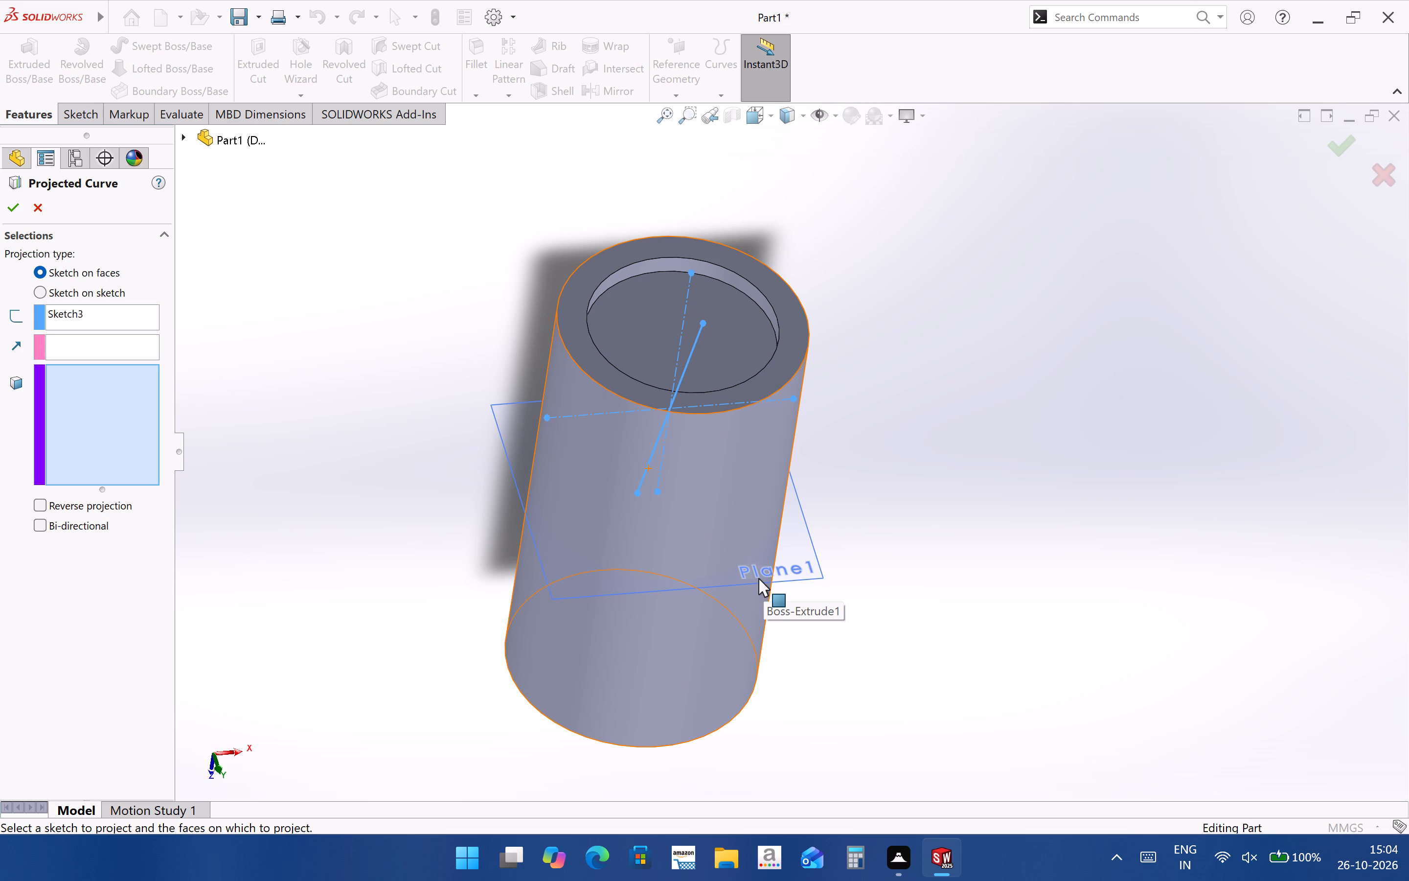
click(70, 351)
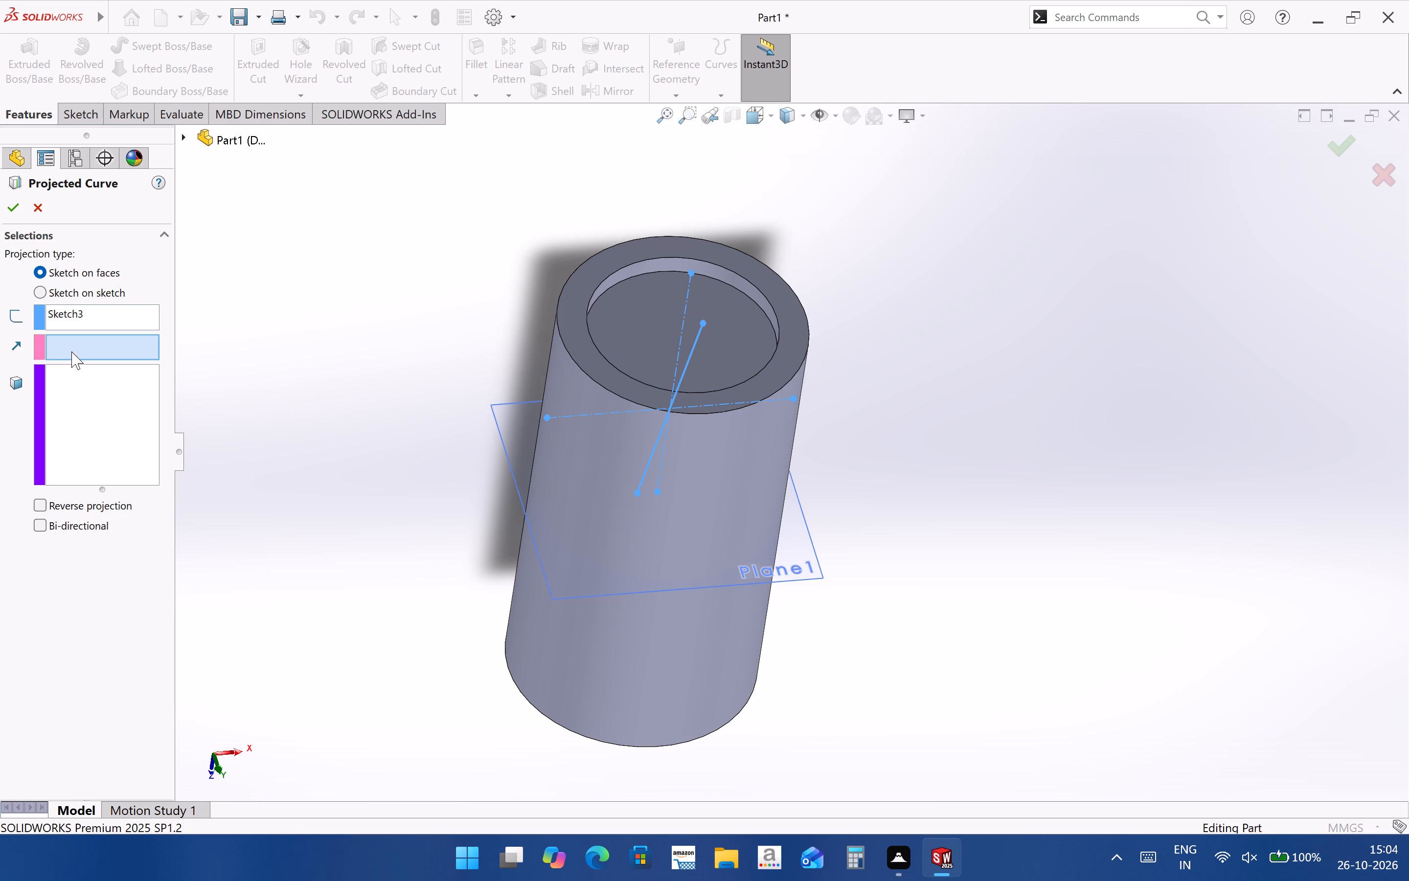
click(727, 493)
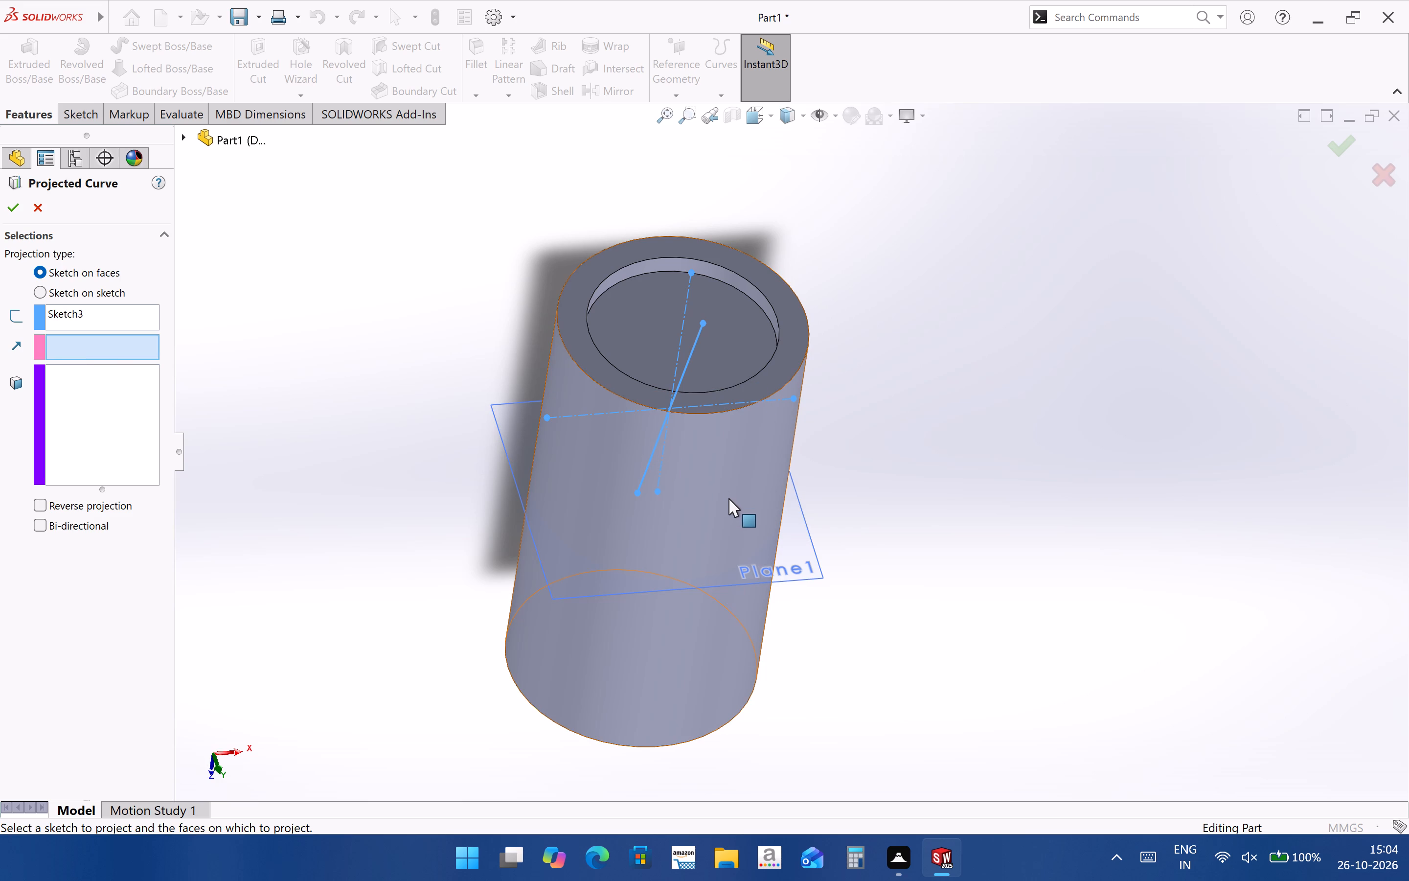
middle_drag(639, 597, 771, 489)
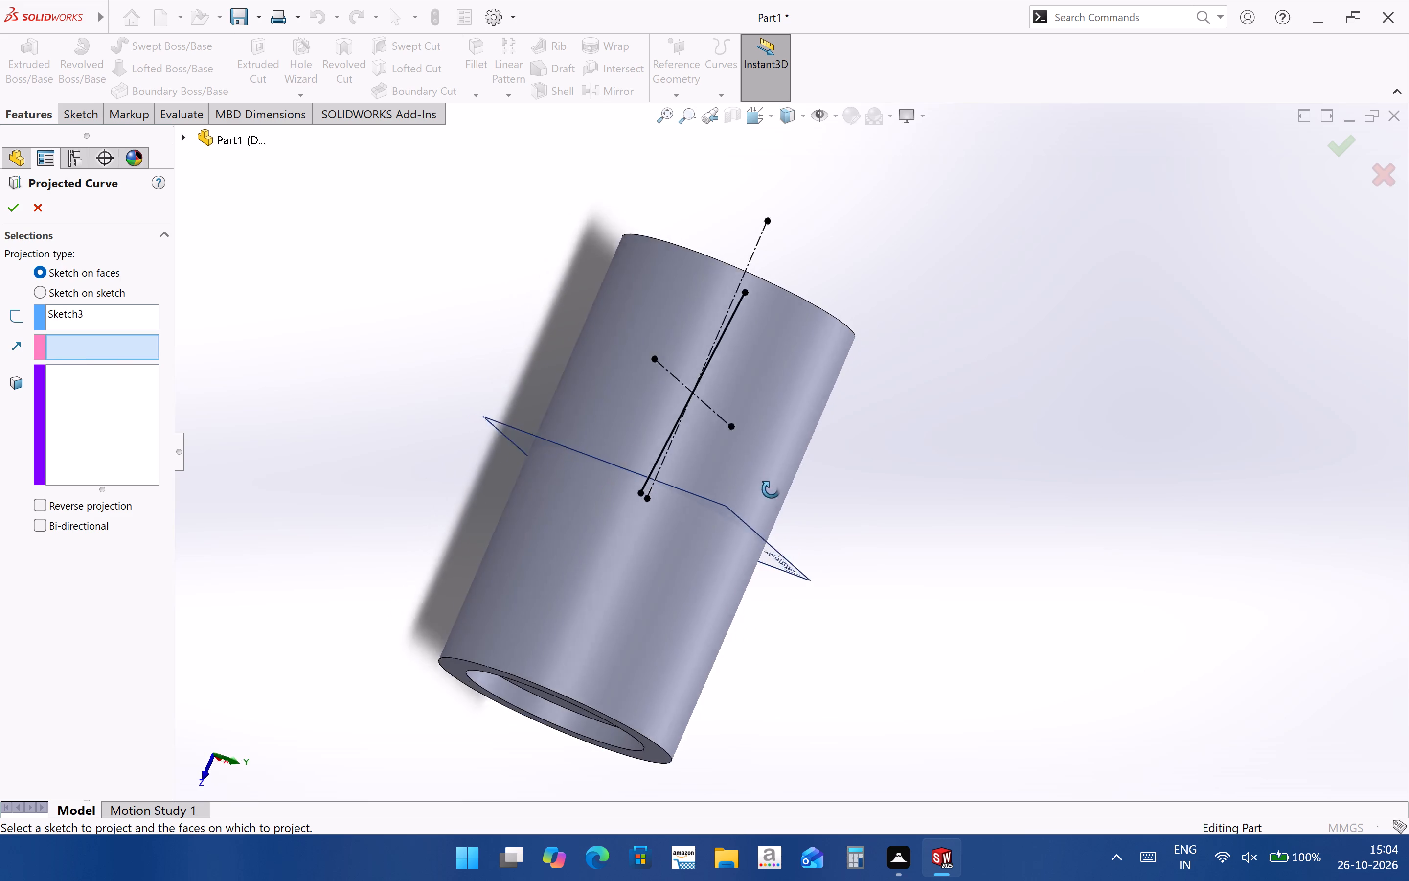
middle_drag(771, 489, 786, 534)
click(774, 450)
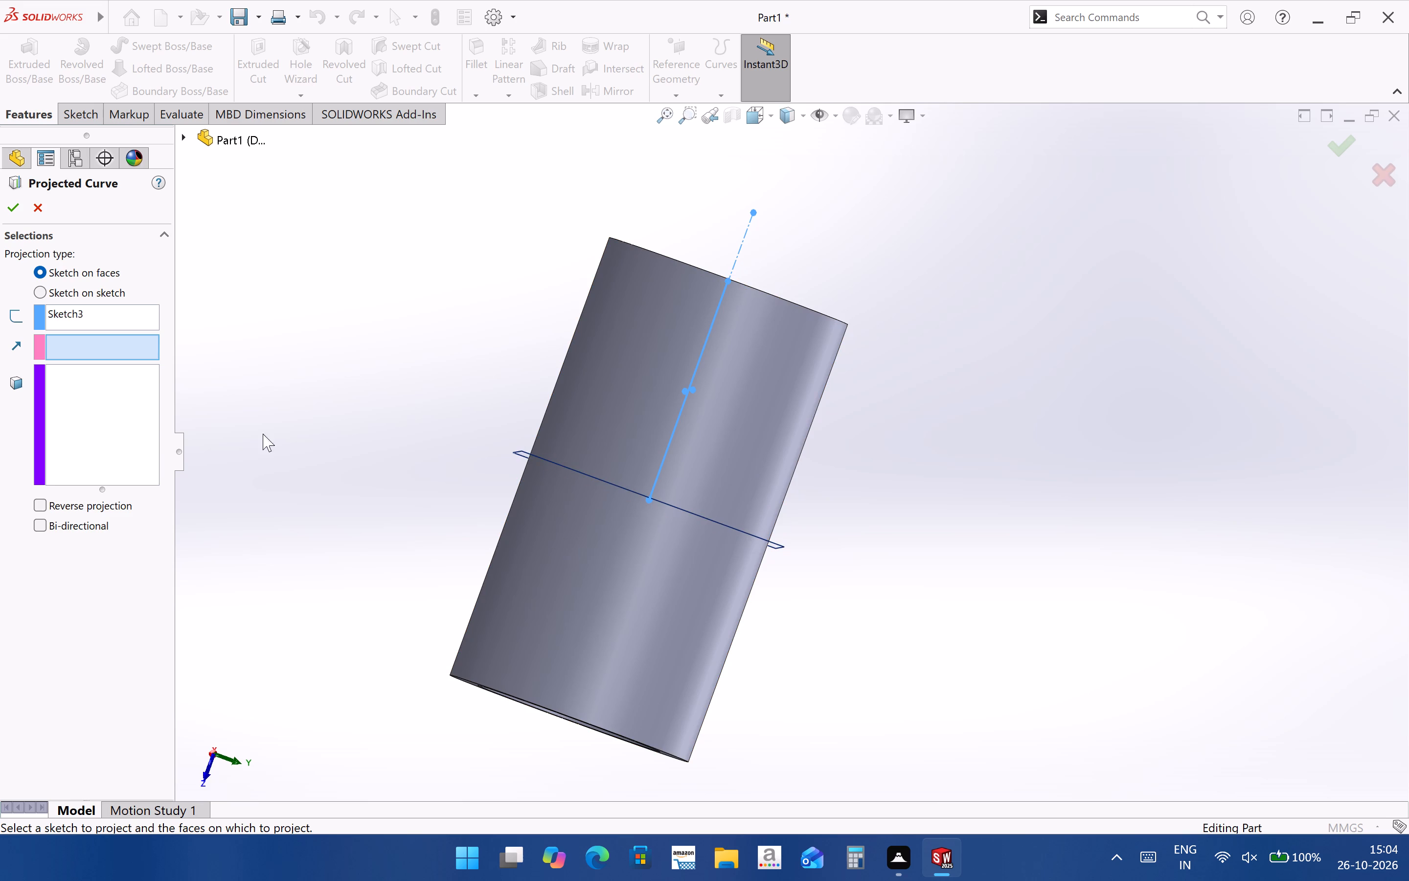
click(137, 408)
click(717, 405)
middle_drag(781, 516, 734, 533)
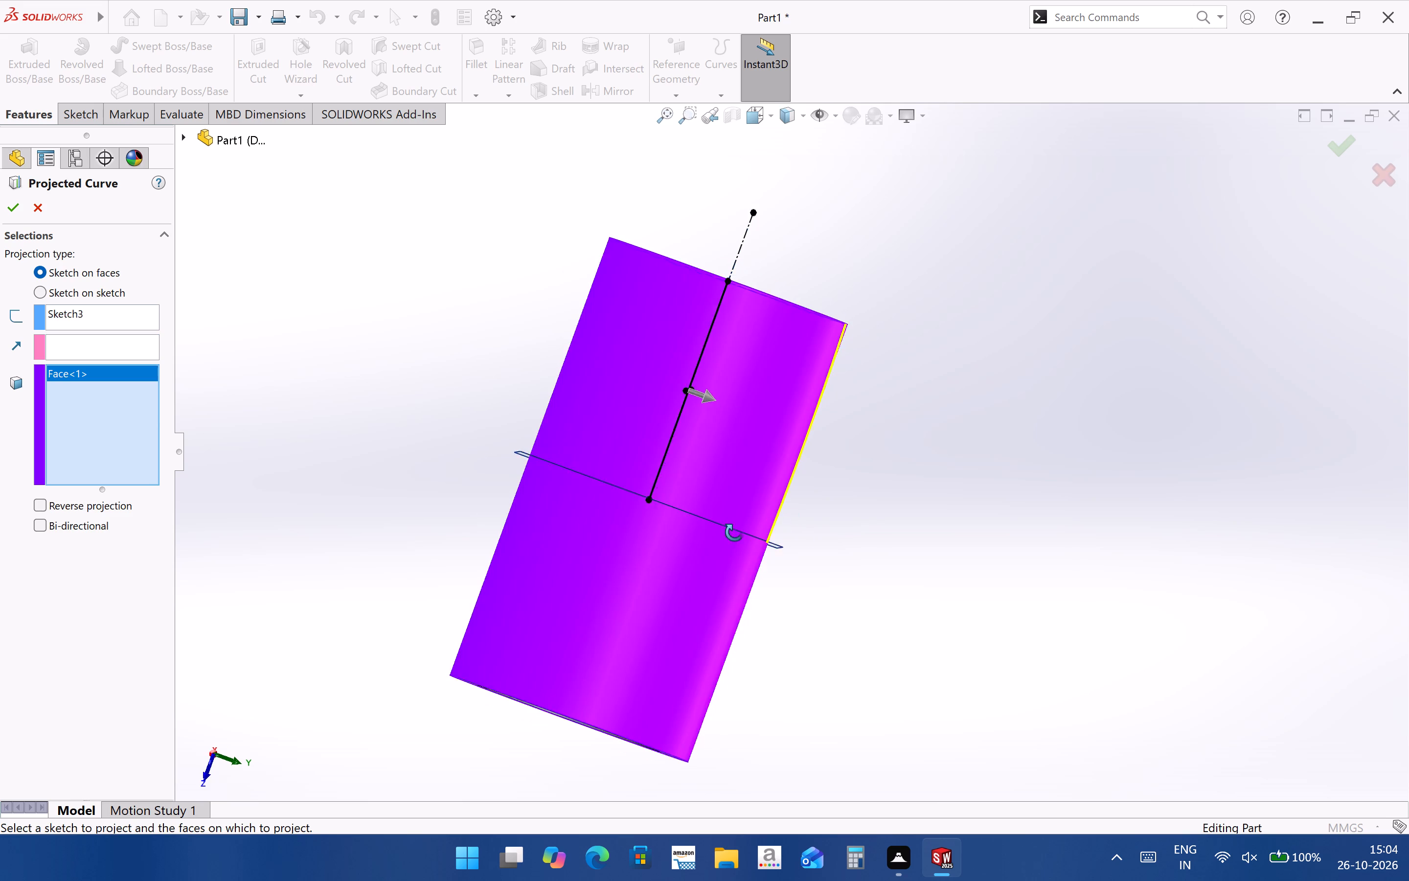
middle_drag(734, 533, 680, 606)
click(1341, 150)
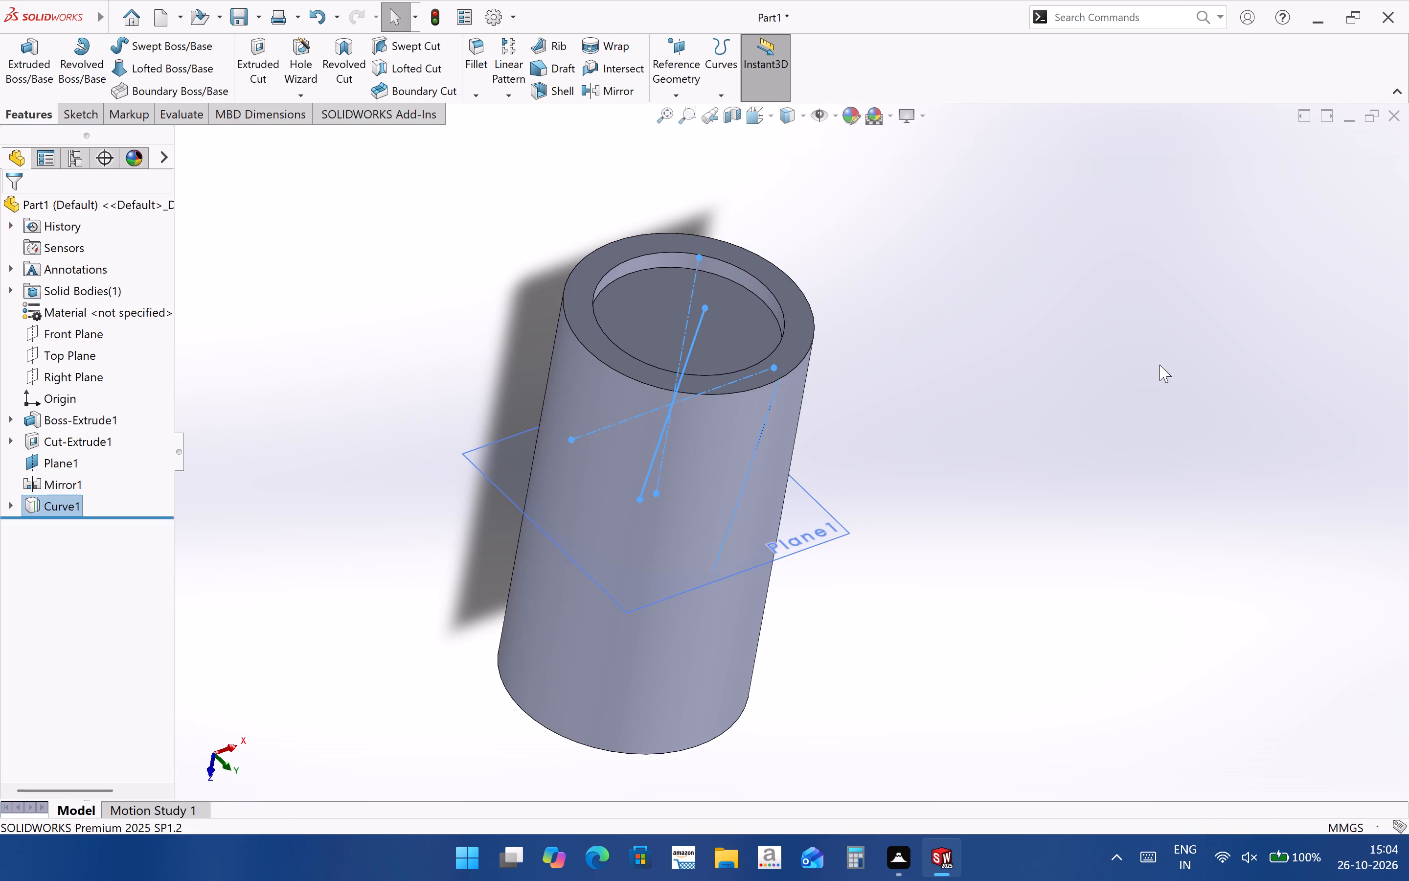
Examine the projected curve's position on the cylinder's outer face from several angles.
click(1027, 551)
middle_drag(839, 598, 792, 488)
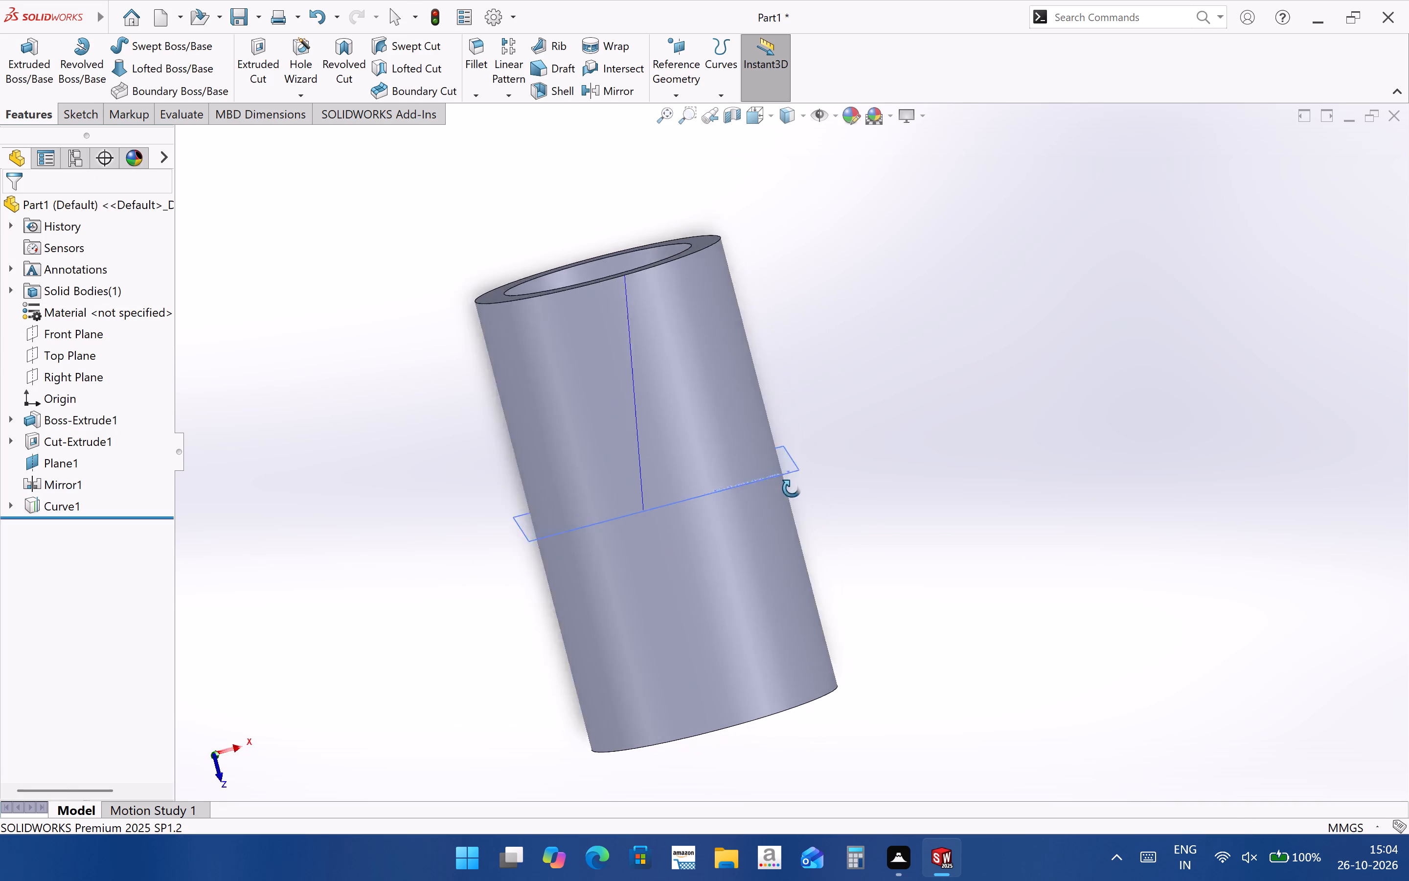
middle_drag(792, 488, 852, 601)
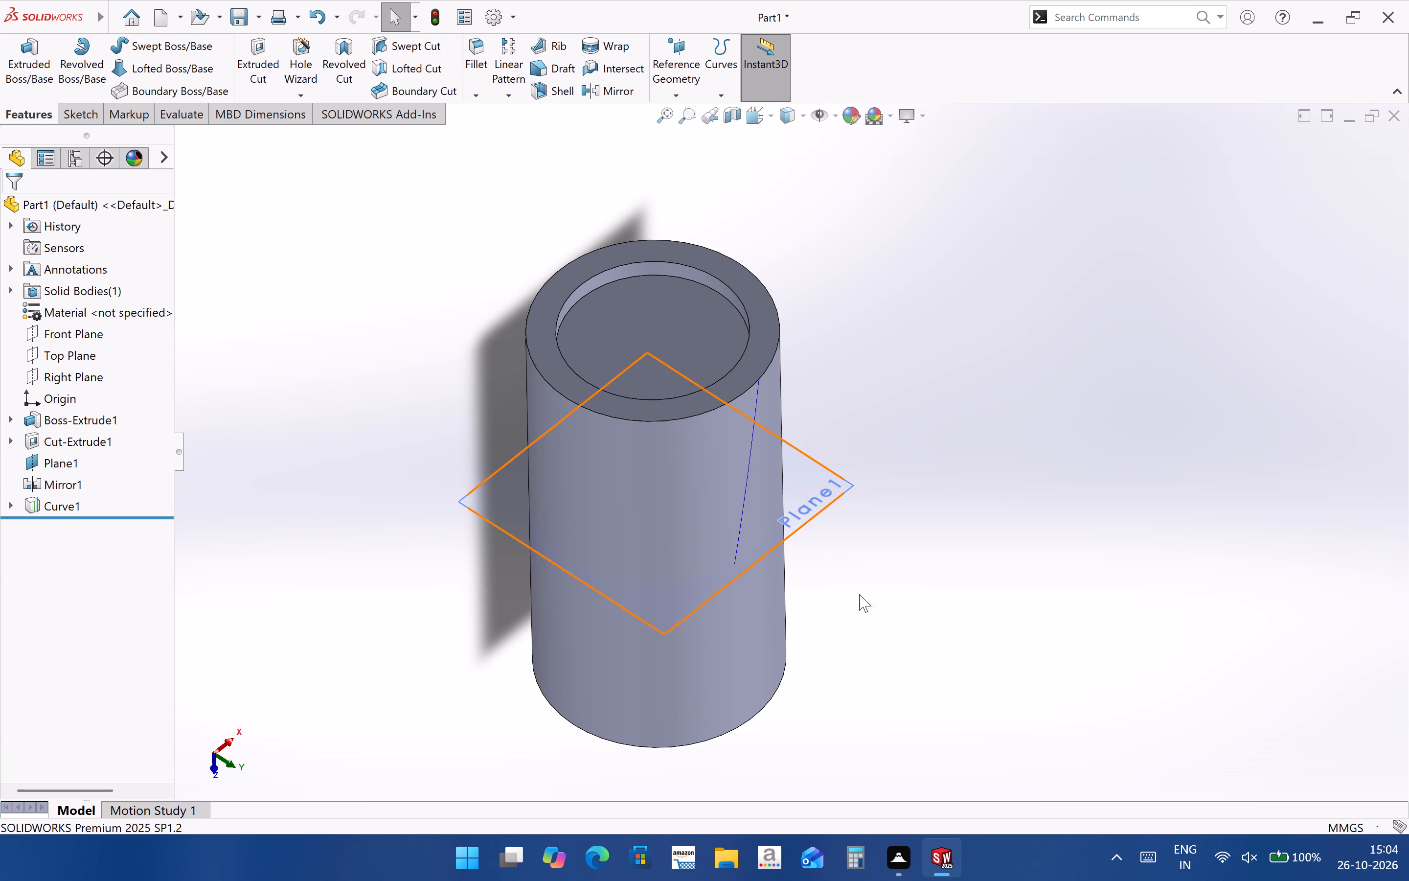
middle_drag(853, 591, 868, 565)
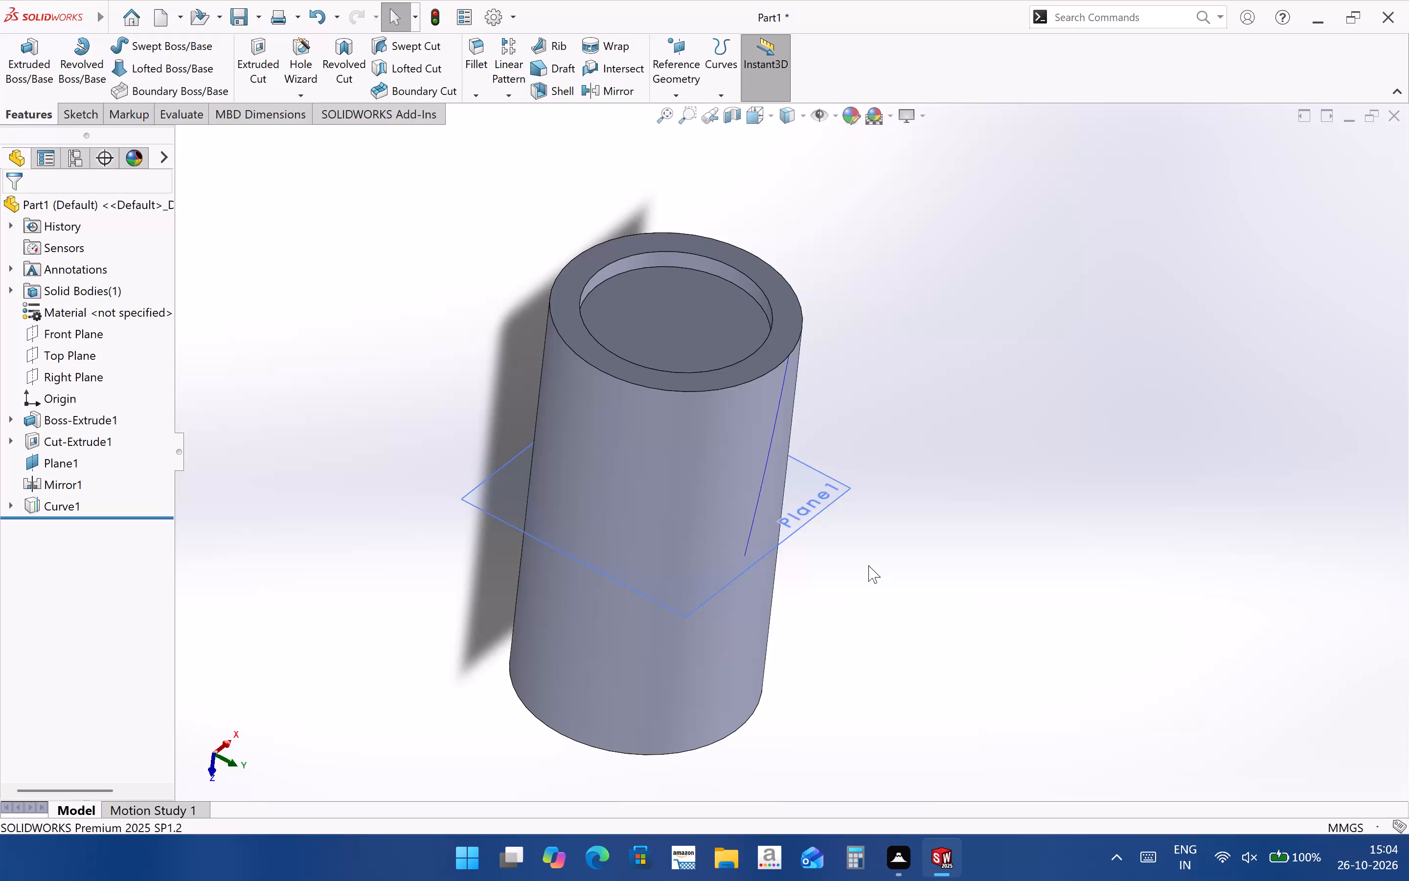
middle_drag(874, 573, 756, 533)
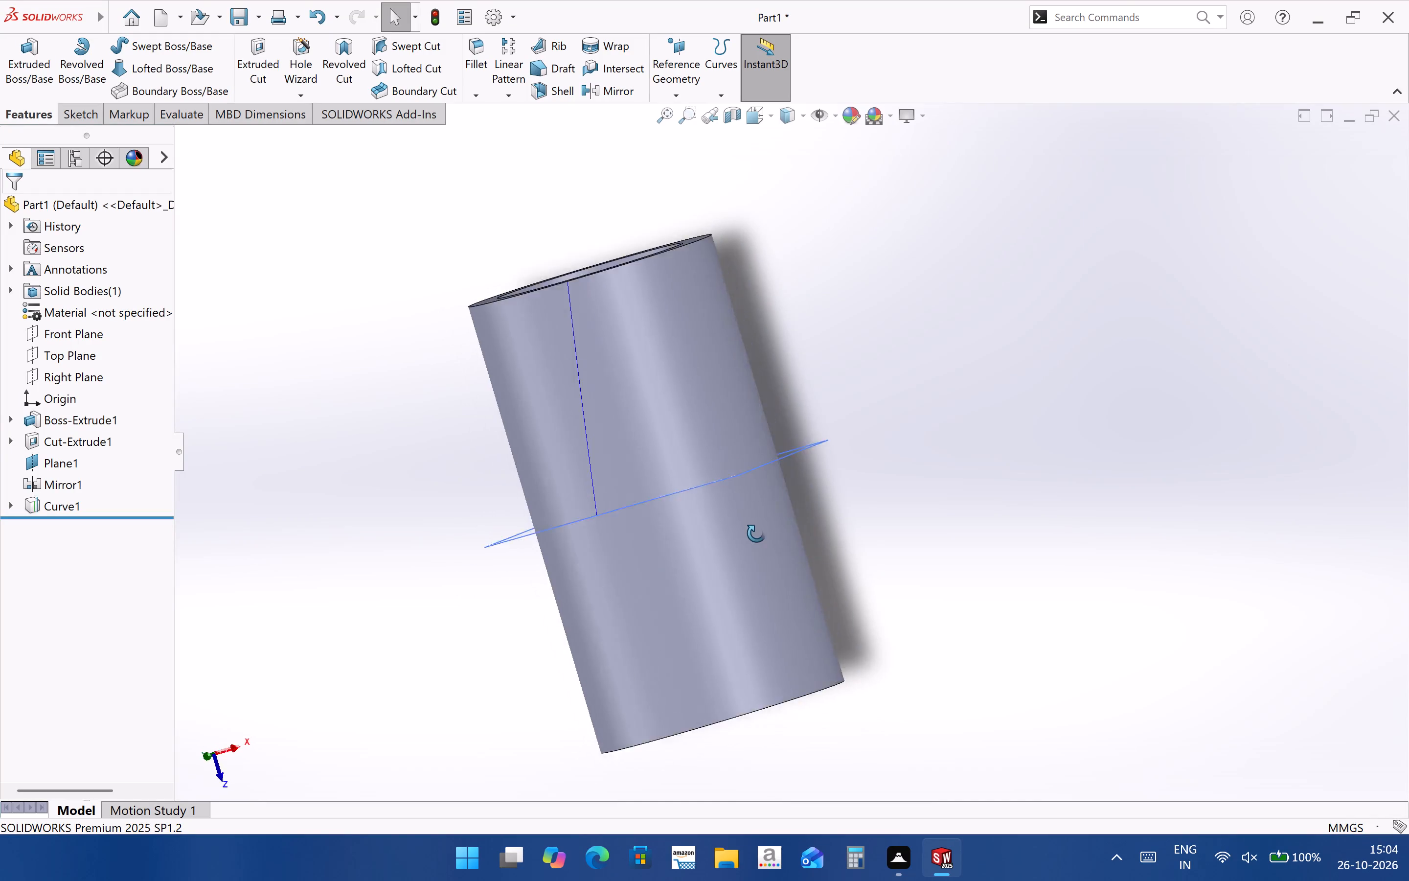
middle_drag(756, 533, 807, 504)
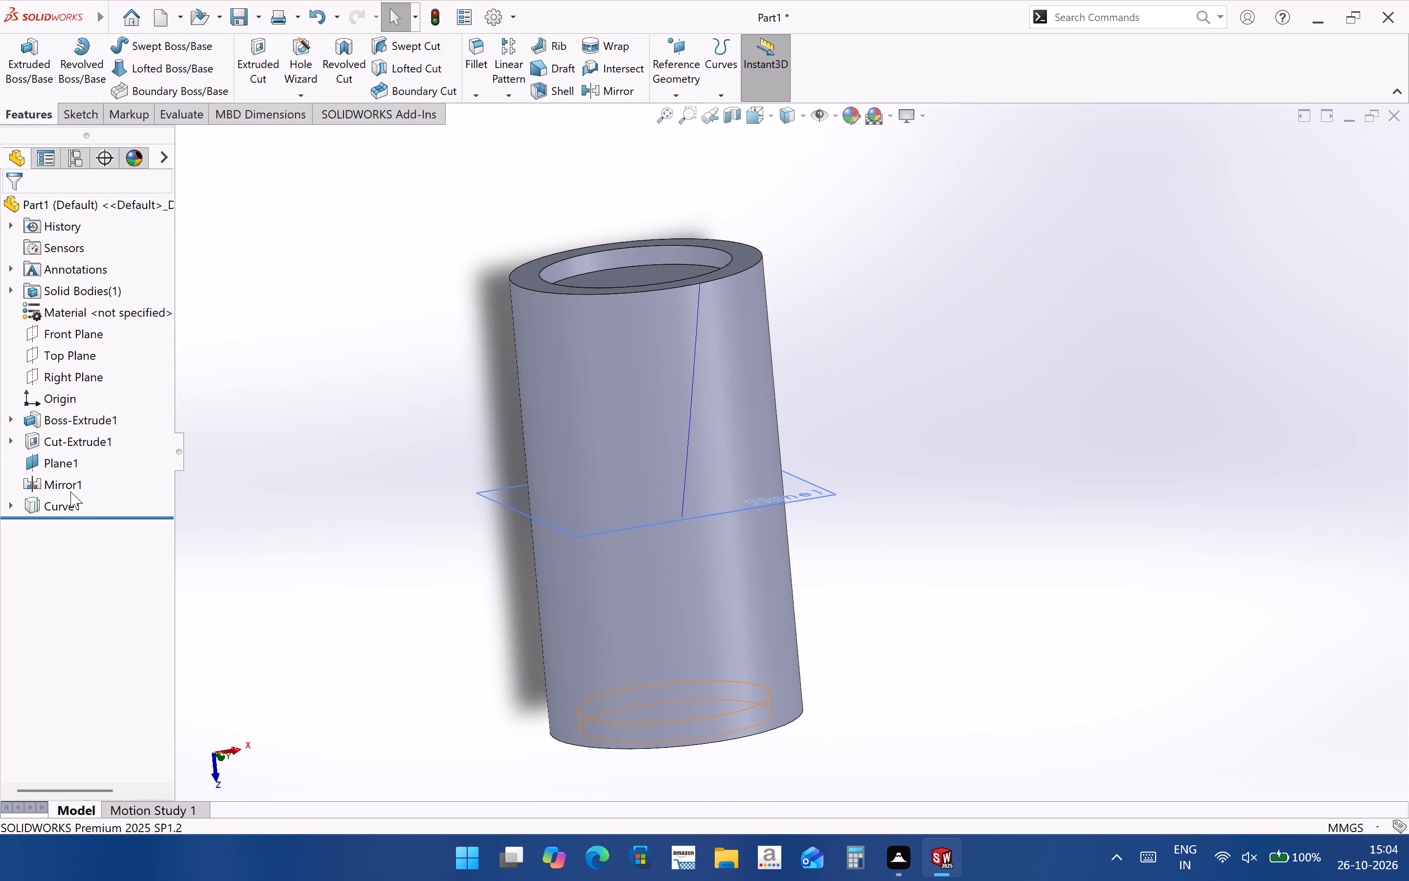
Reopen the source sketch beneath the projected curve, inspect its tooth line relative to the cylinder and Plane1, and exit the sketch.
click(71, 502)
click(20, 497)
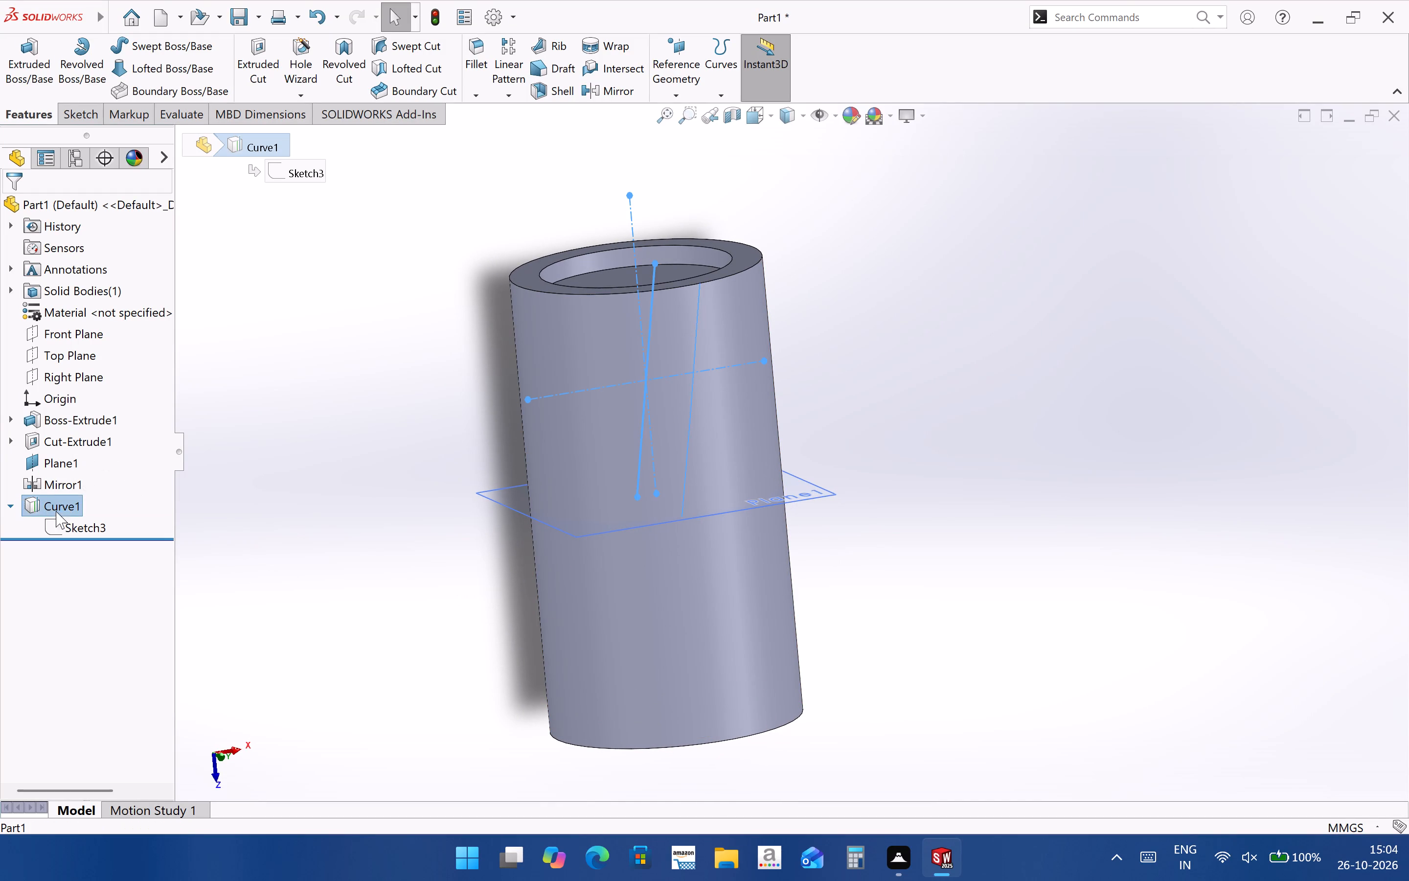
click(73, 517)
click(88, 480)
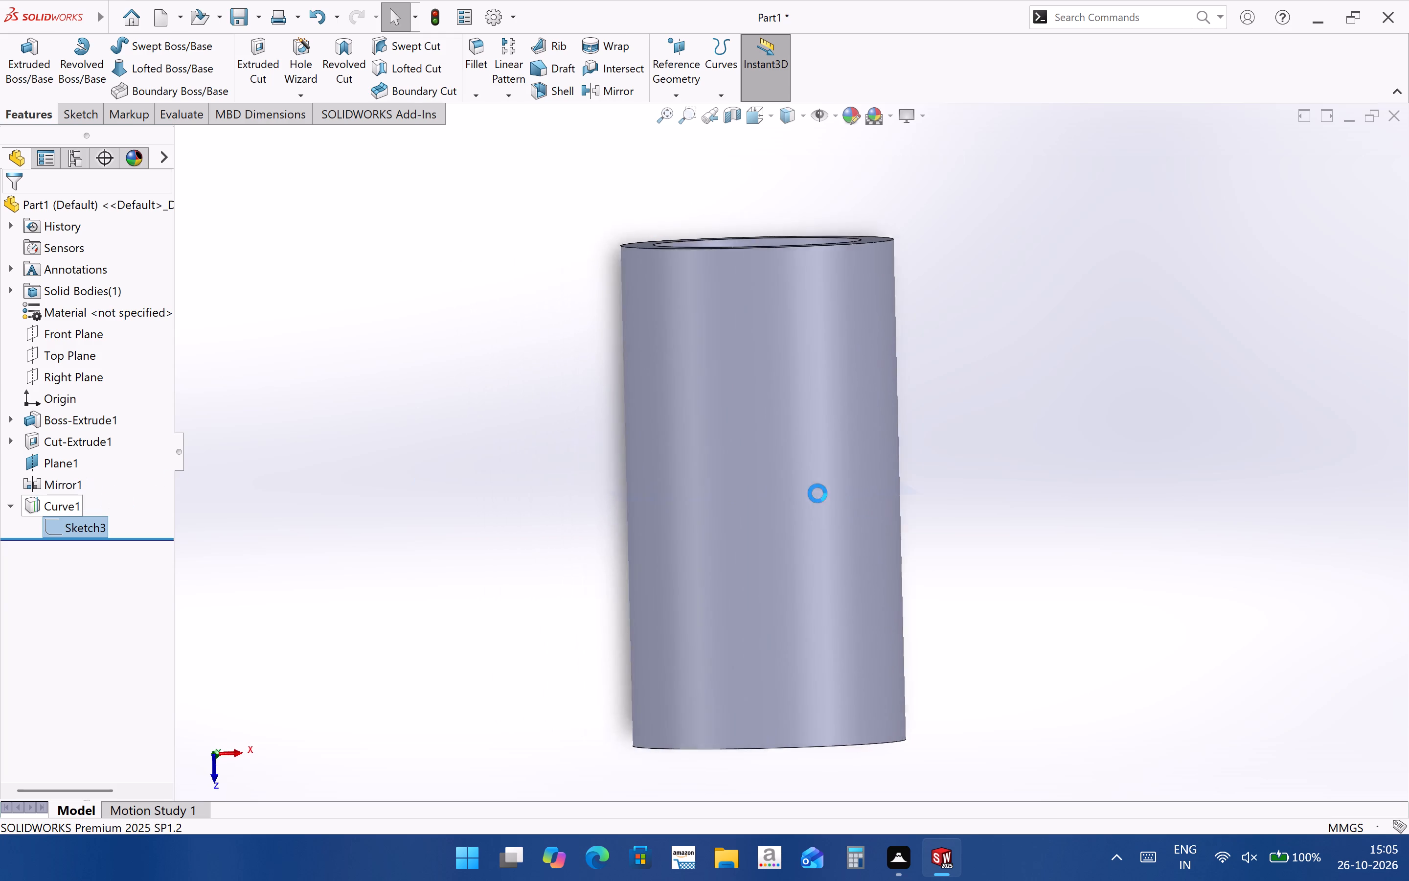
middle_drag(818, 505, 842, 772)
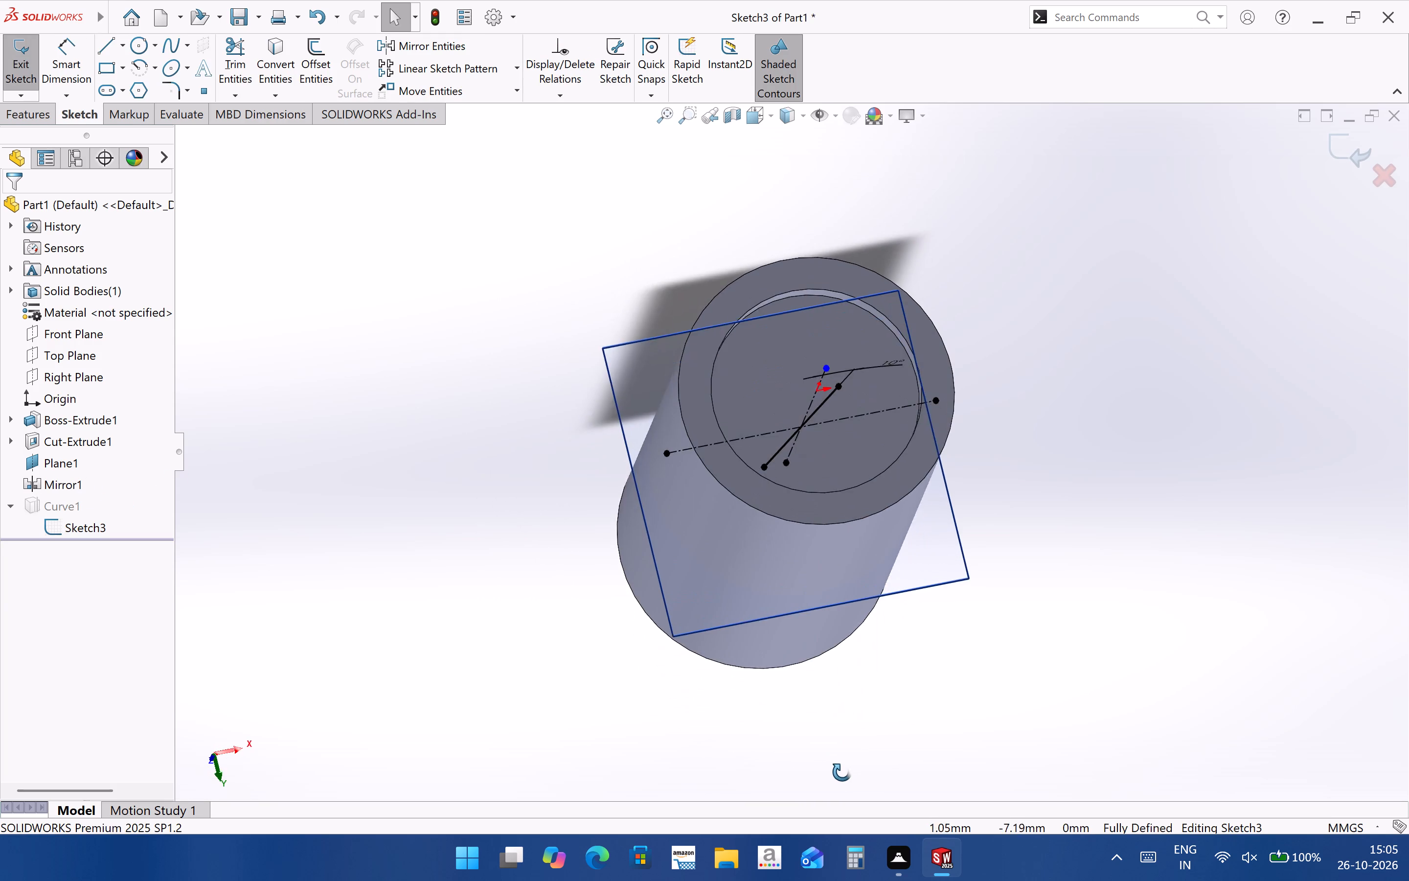
middle_drag(842, 772, 841, 623)
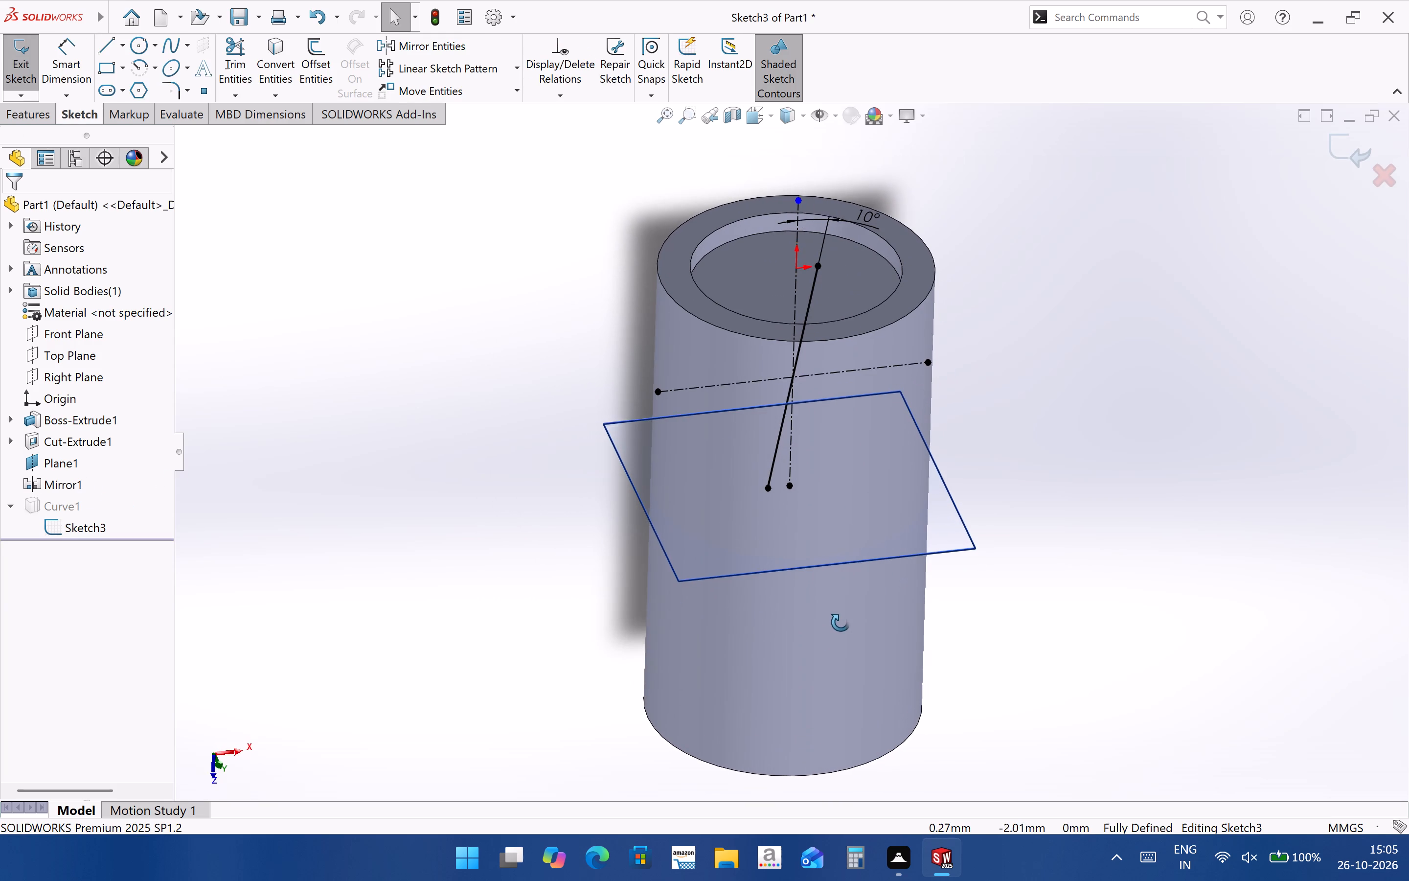
middle_drag(841, 623, 841, 616)
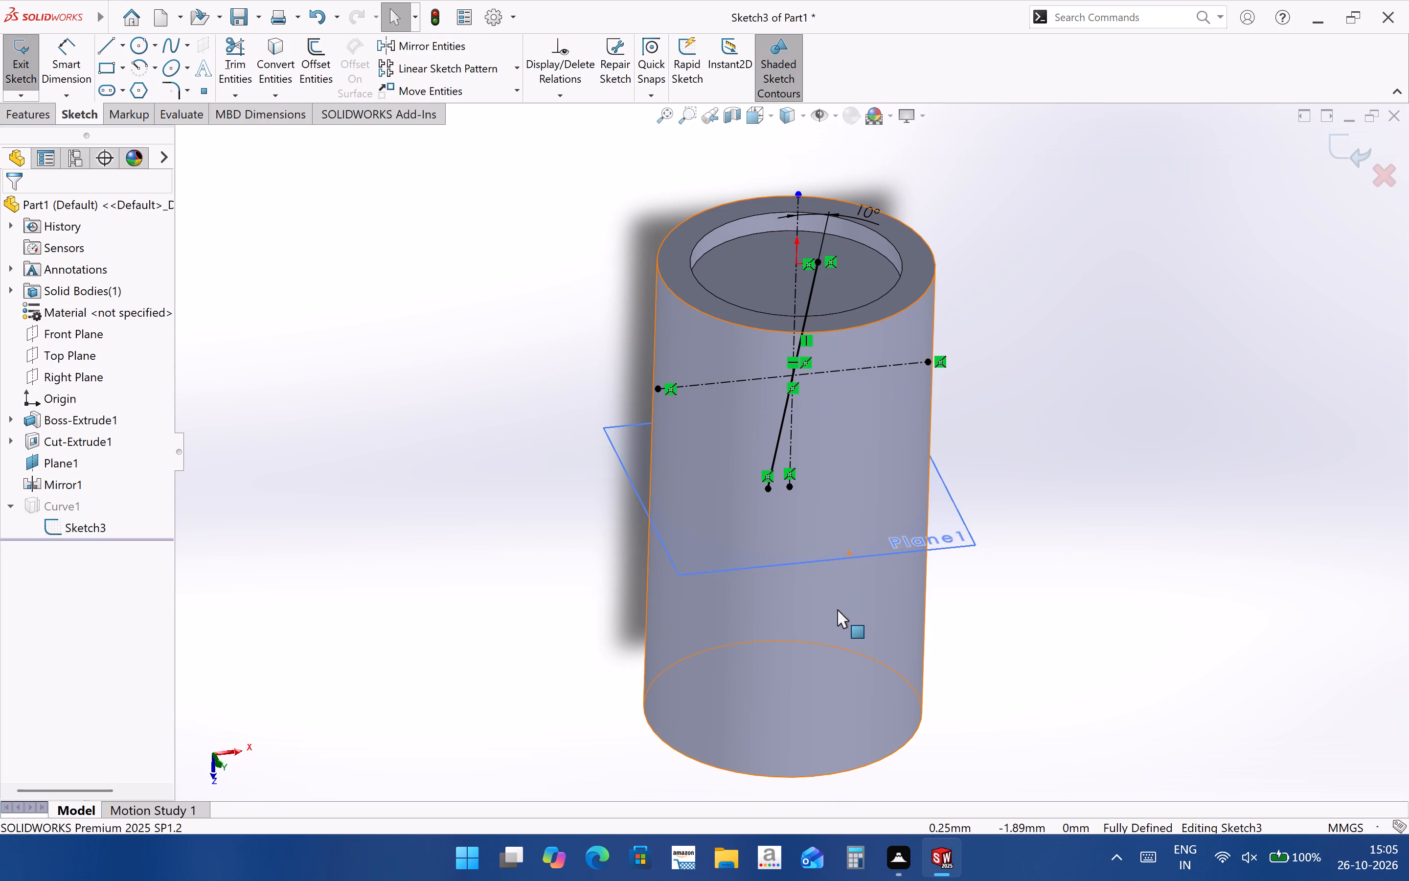
click(1109, 512)
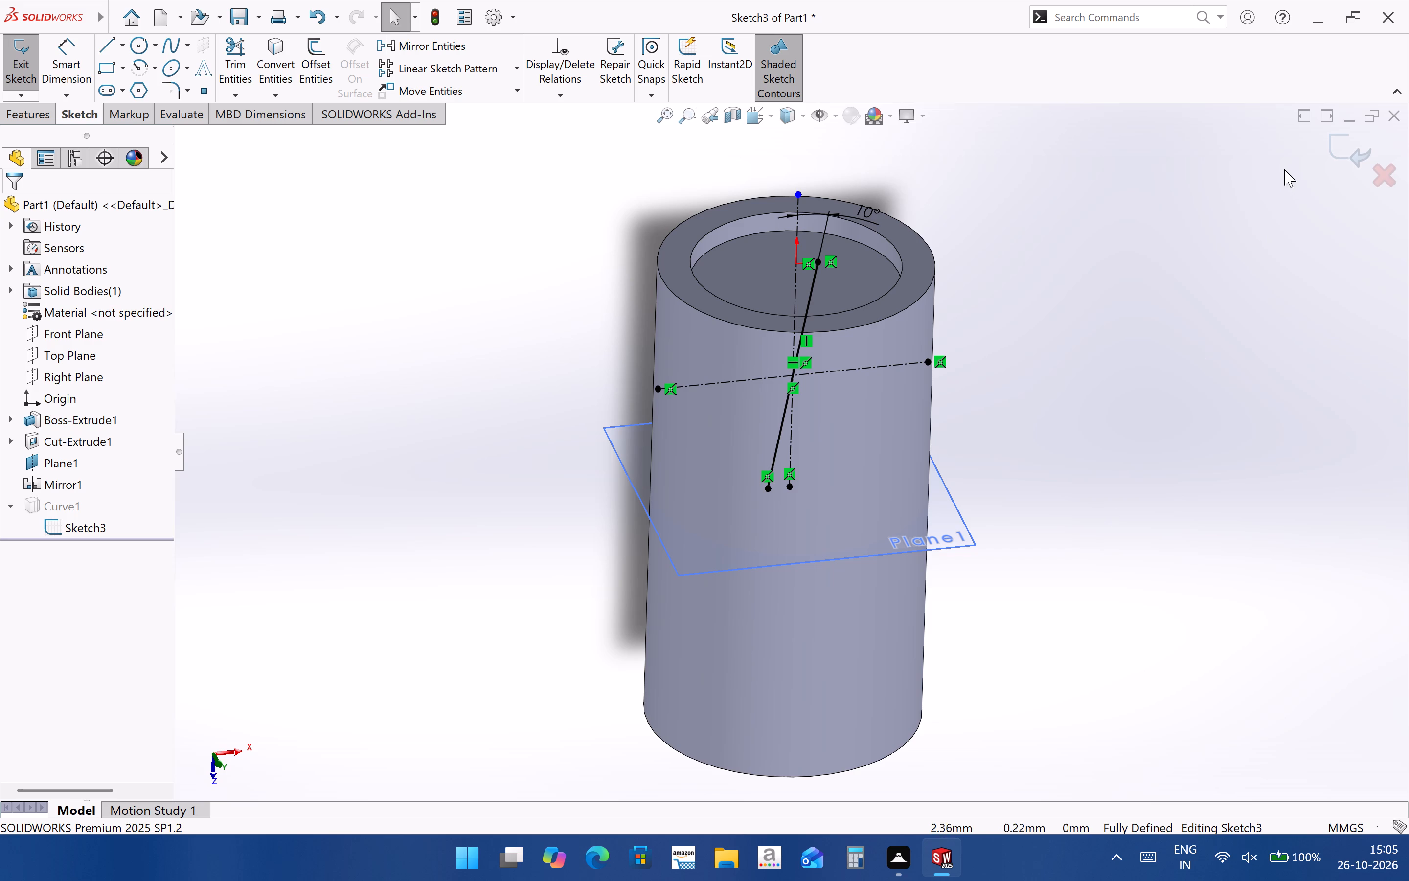
click(1340, 148)
click(1091, 610)
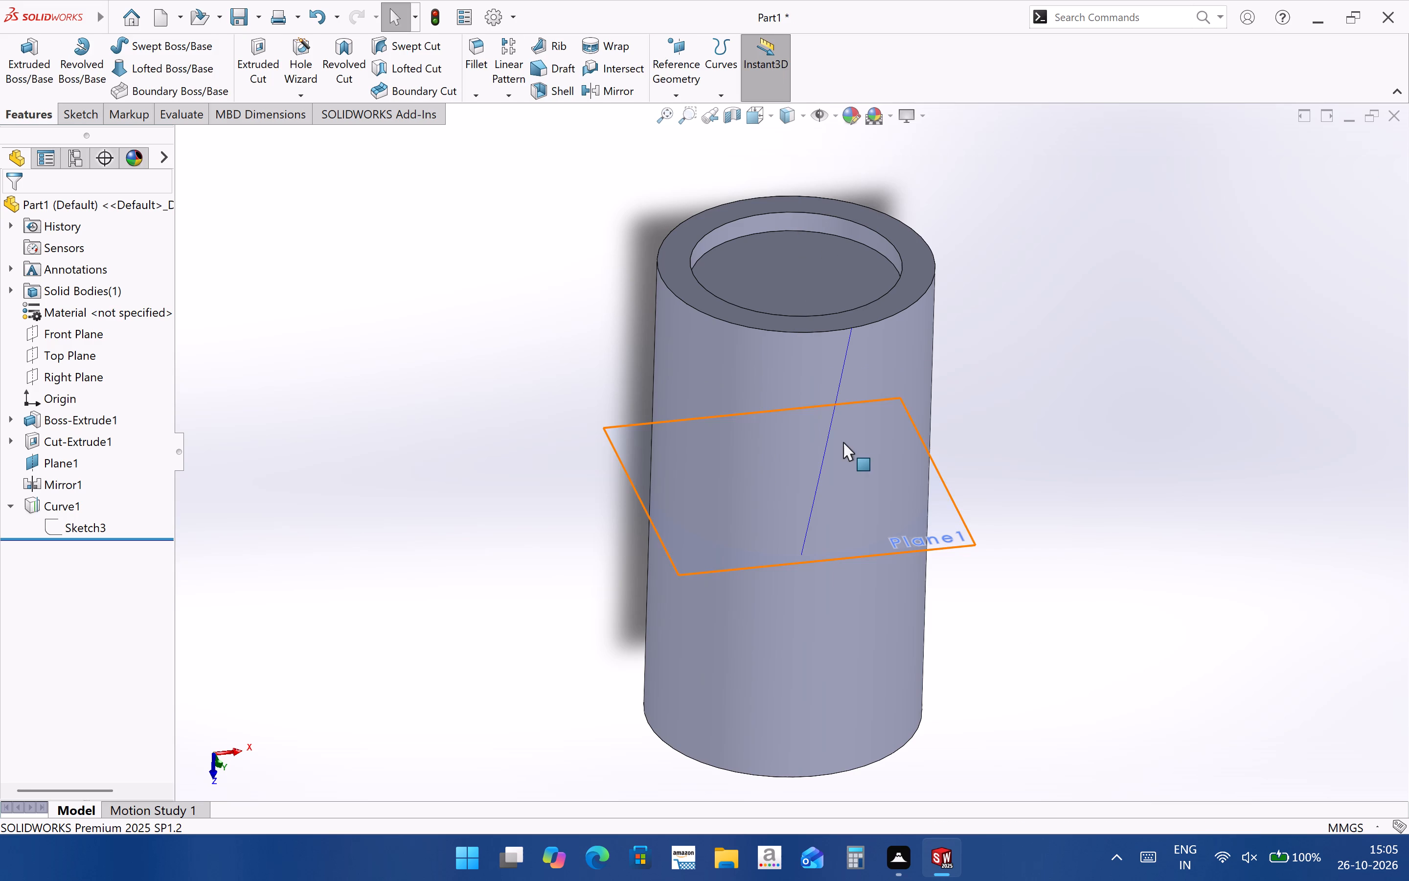
Open the projected curve's source sketch, Sketch3, for editing again.
click(79, 518)
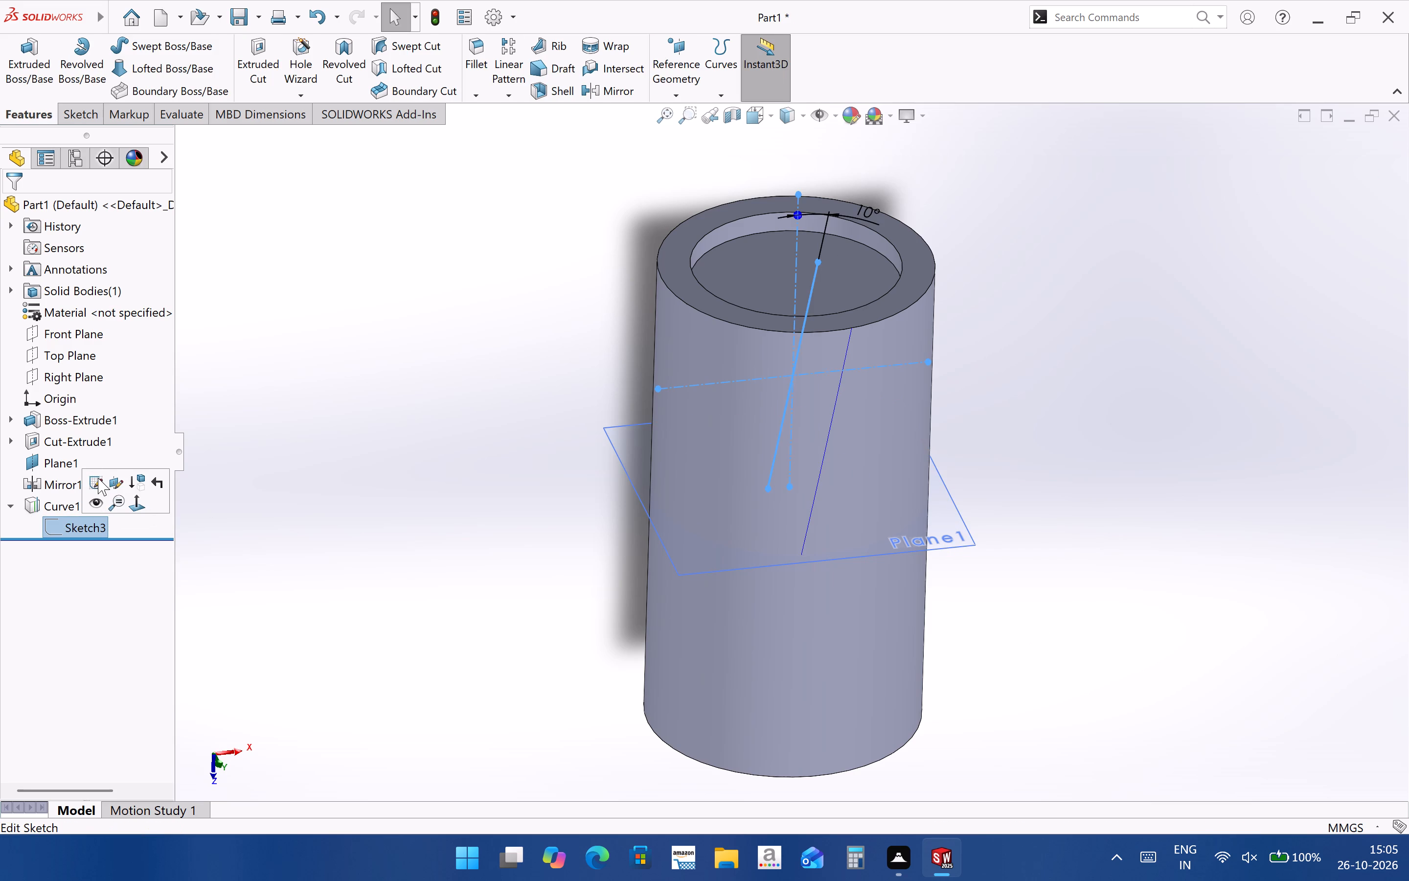
click(98, 478)
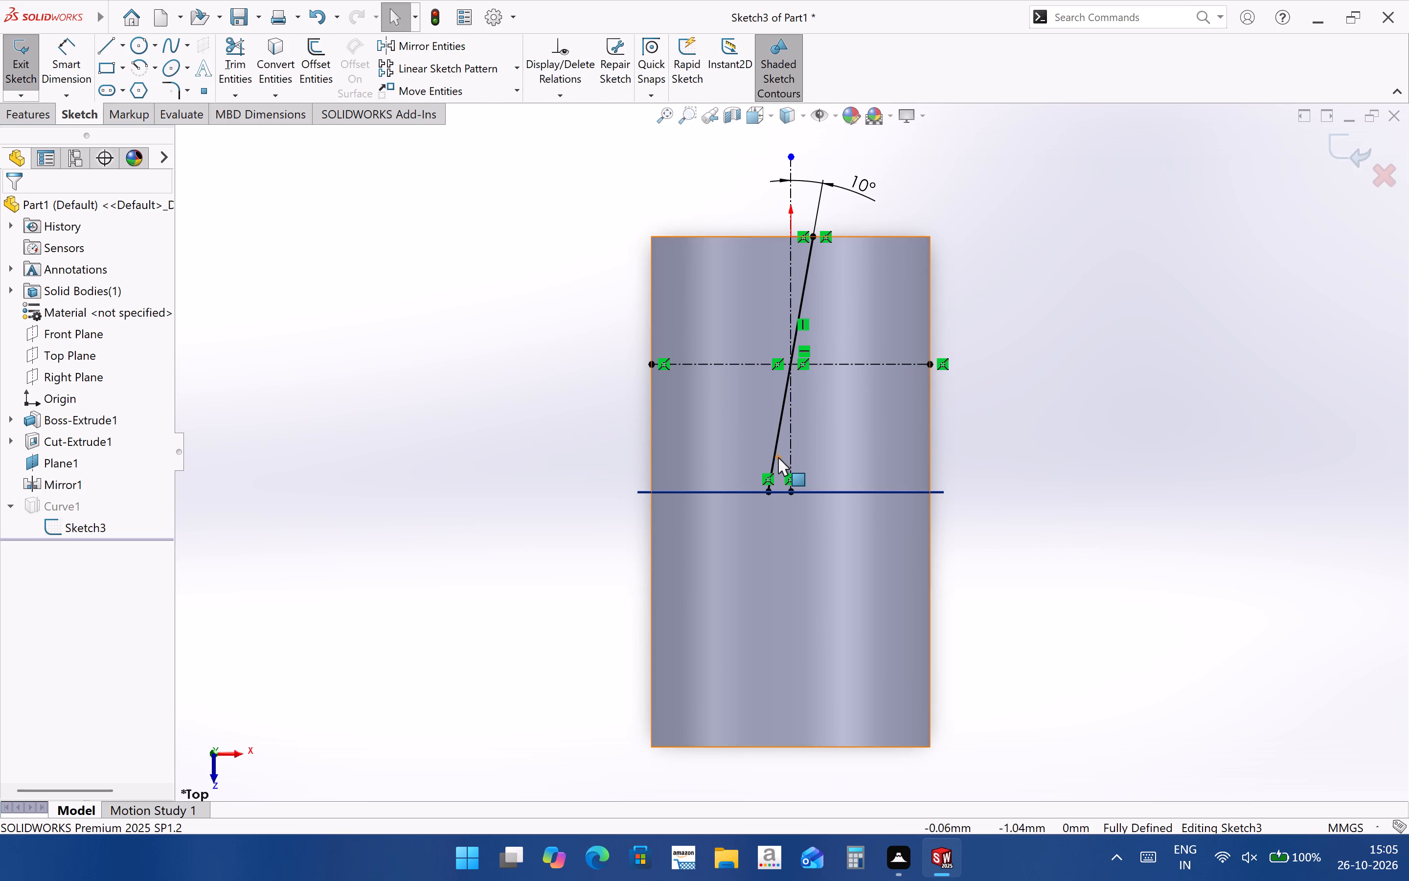
click(1019, 456)
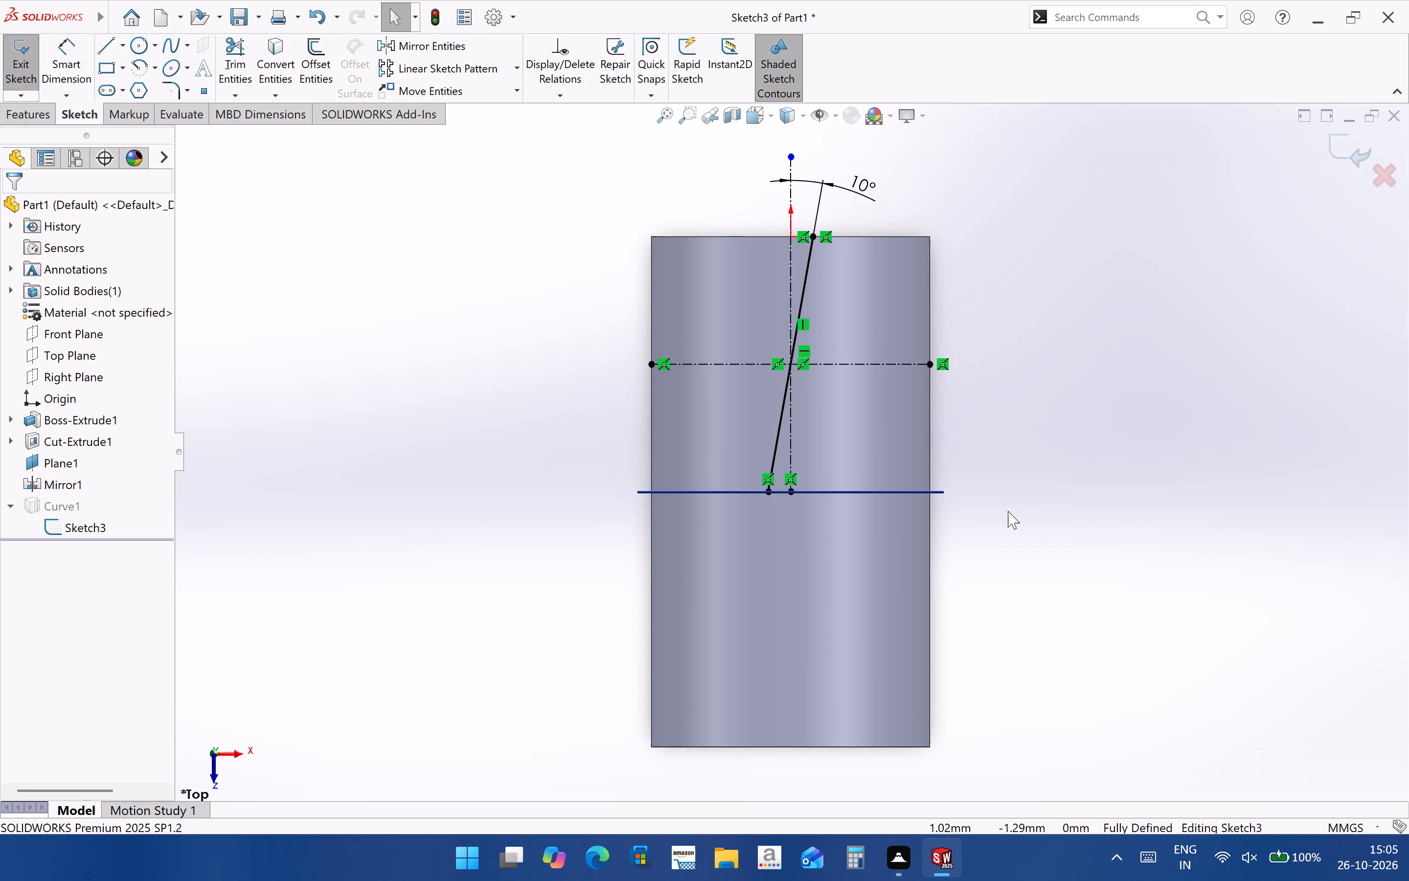
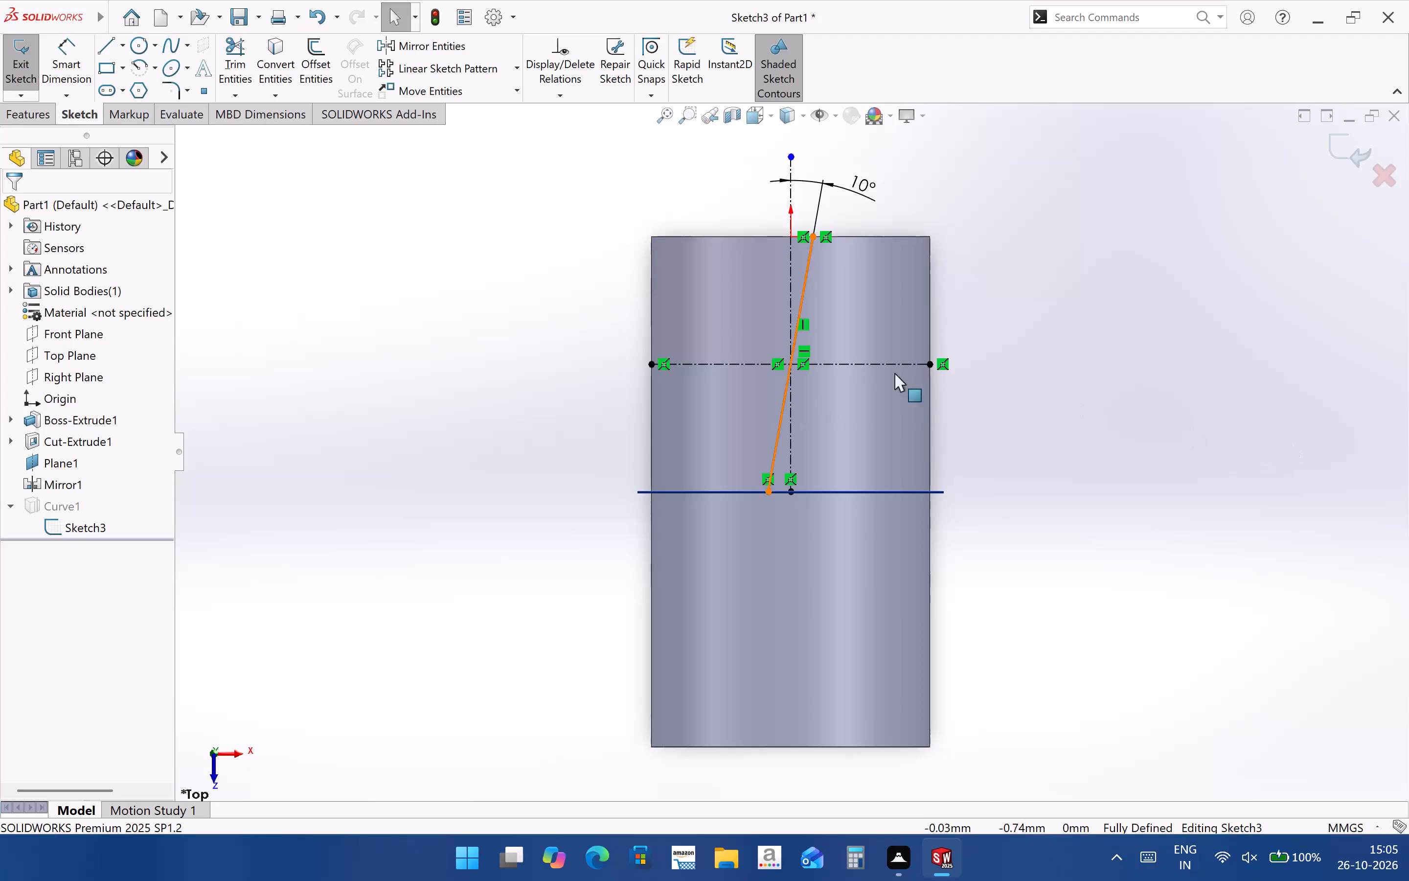
Examine the 10° tooth-line sketch against the cylinder, Plane1 and the projected curve from several angles, and exit the sketch.
click(1166, 418)
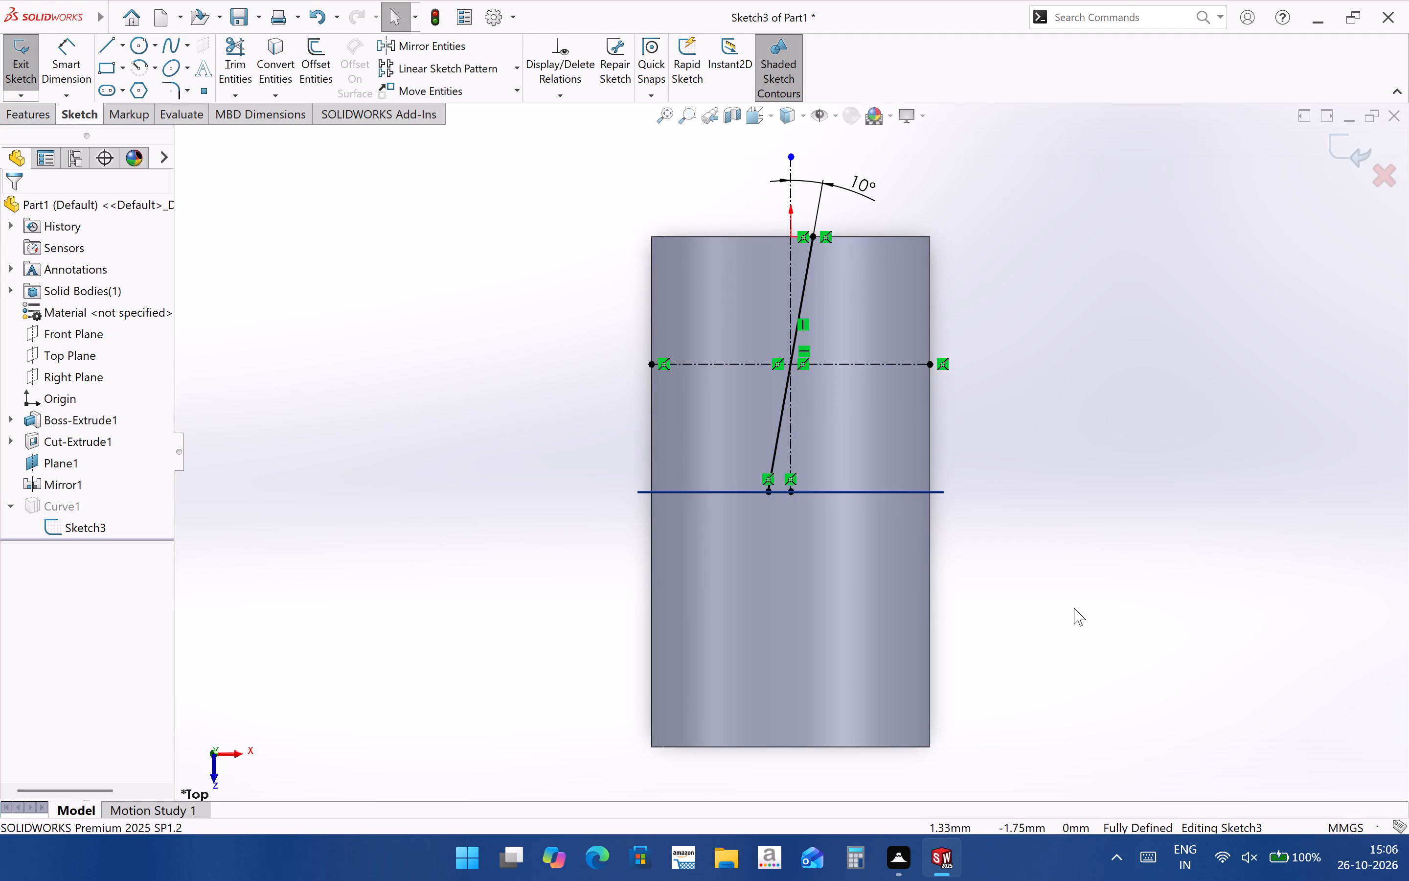
scroll(1073, 608, up, 1)
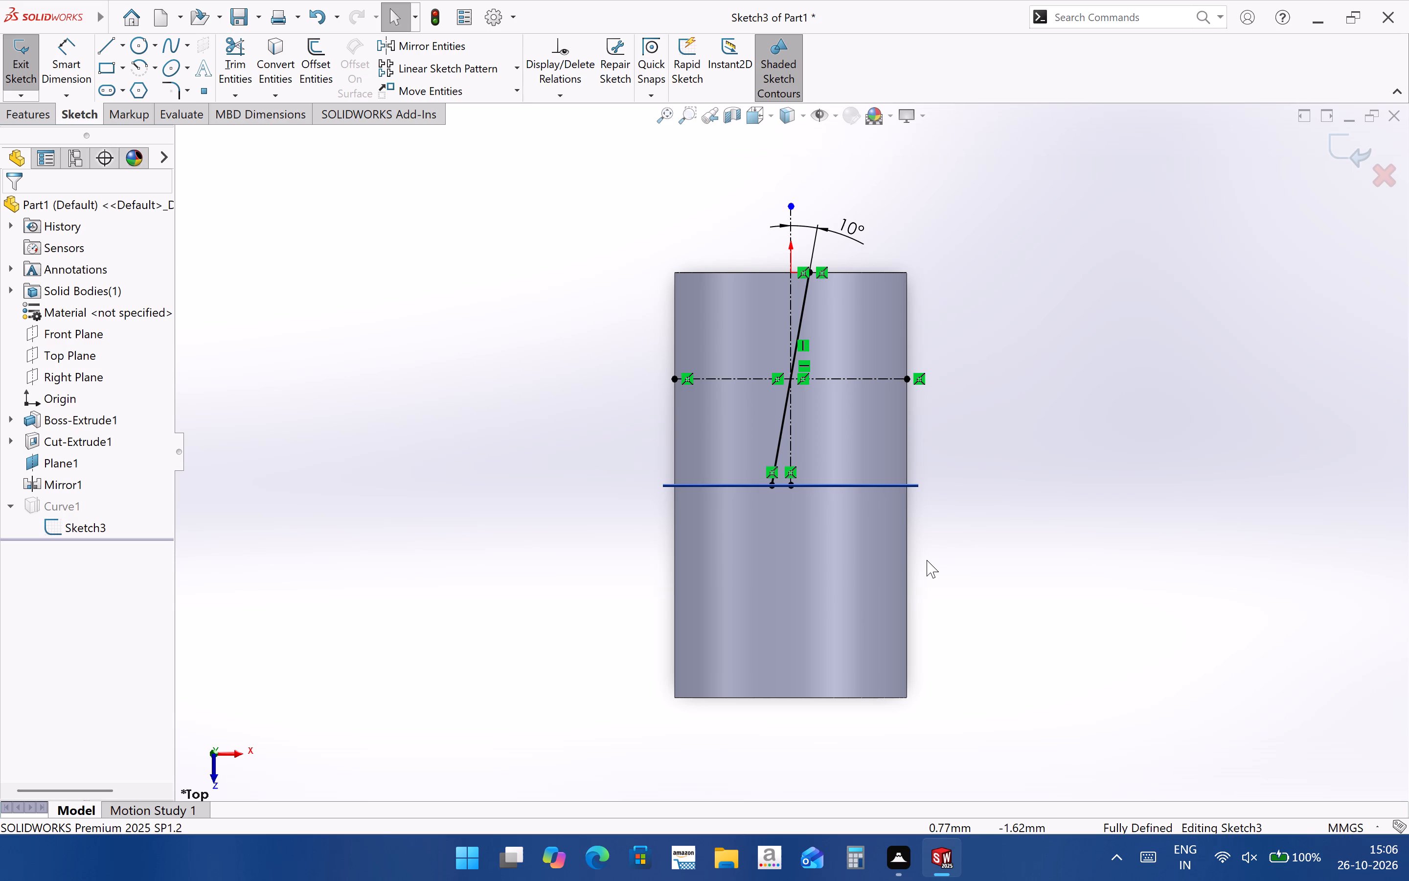
middle_drag(911, 491, 922, 598)
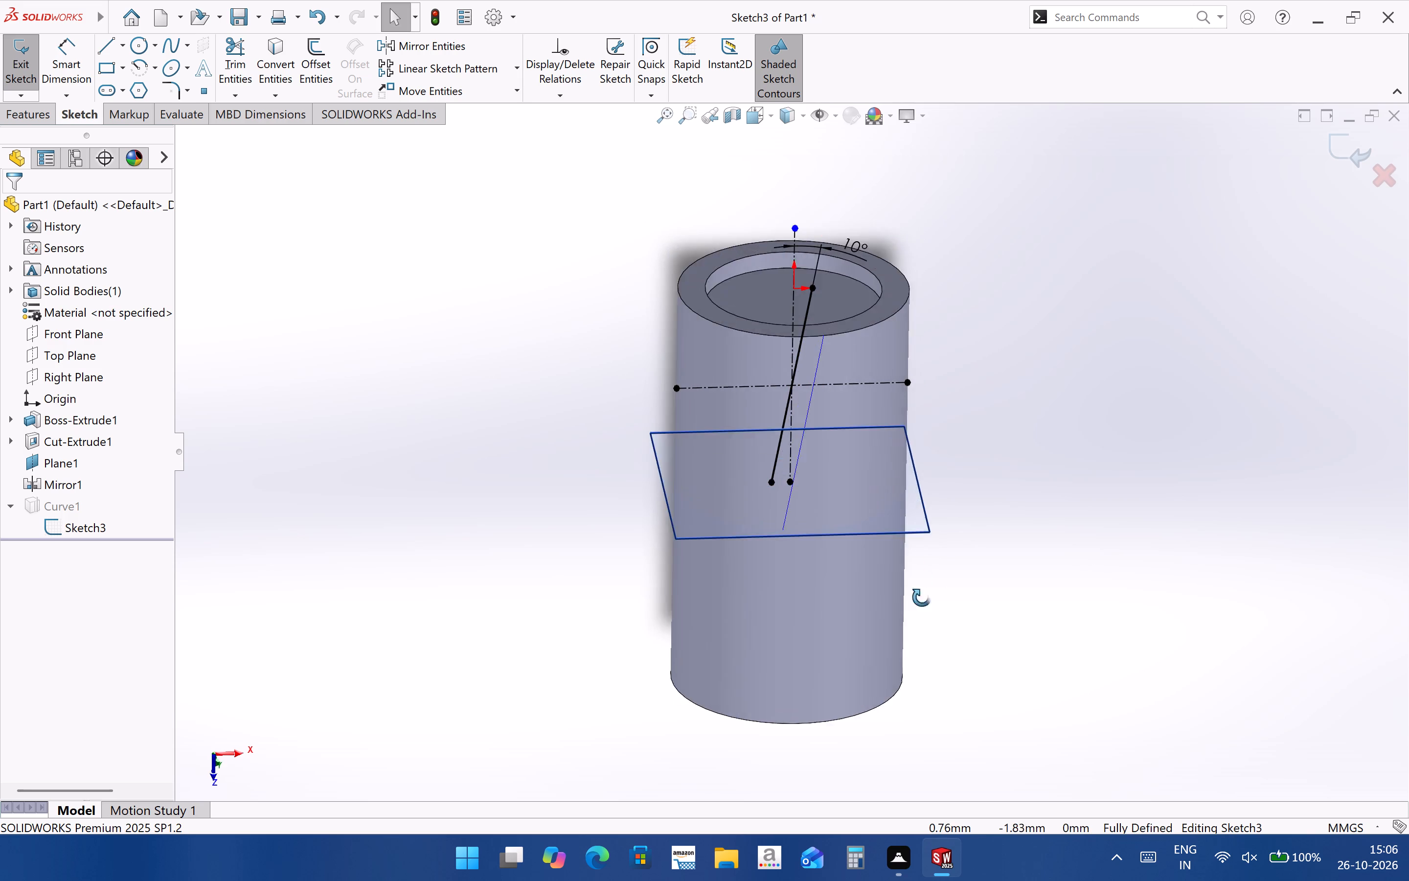
middle_drag(922, 598, 923, 815)
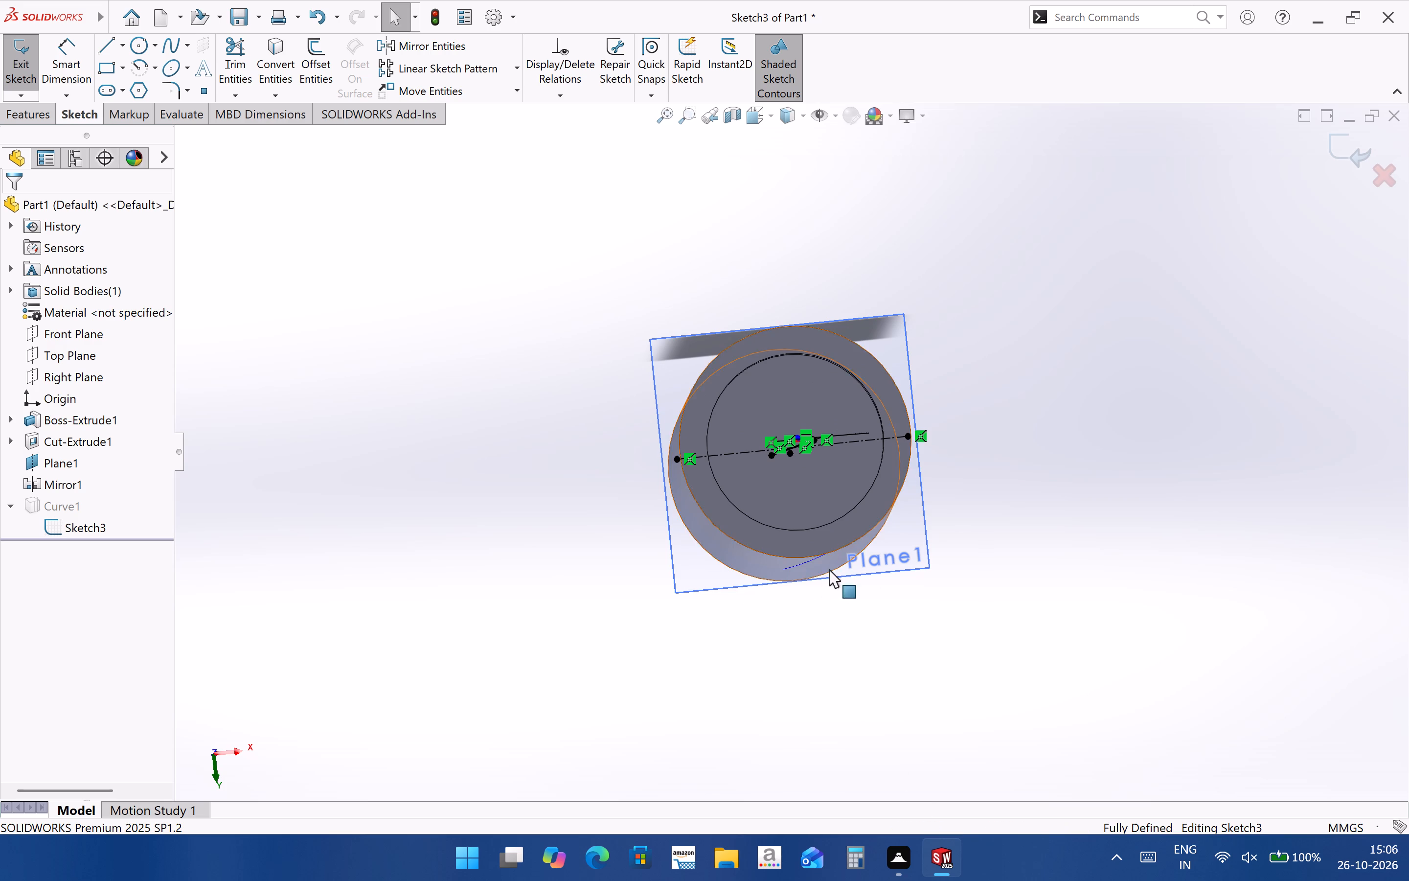
middle_drag(829, 569, 848, 436)
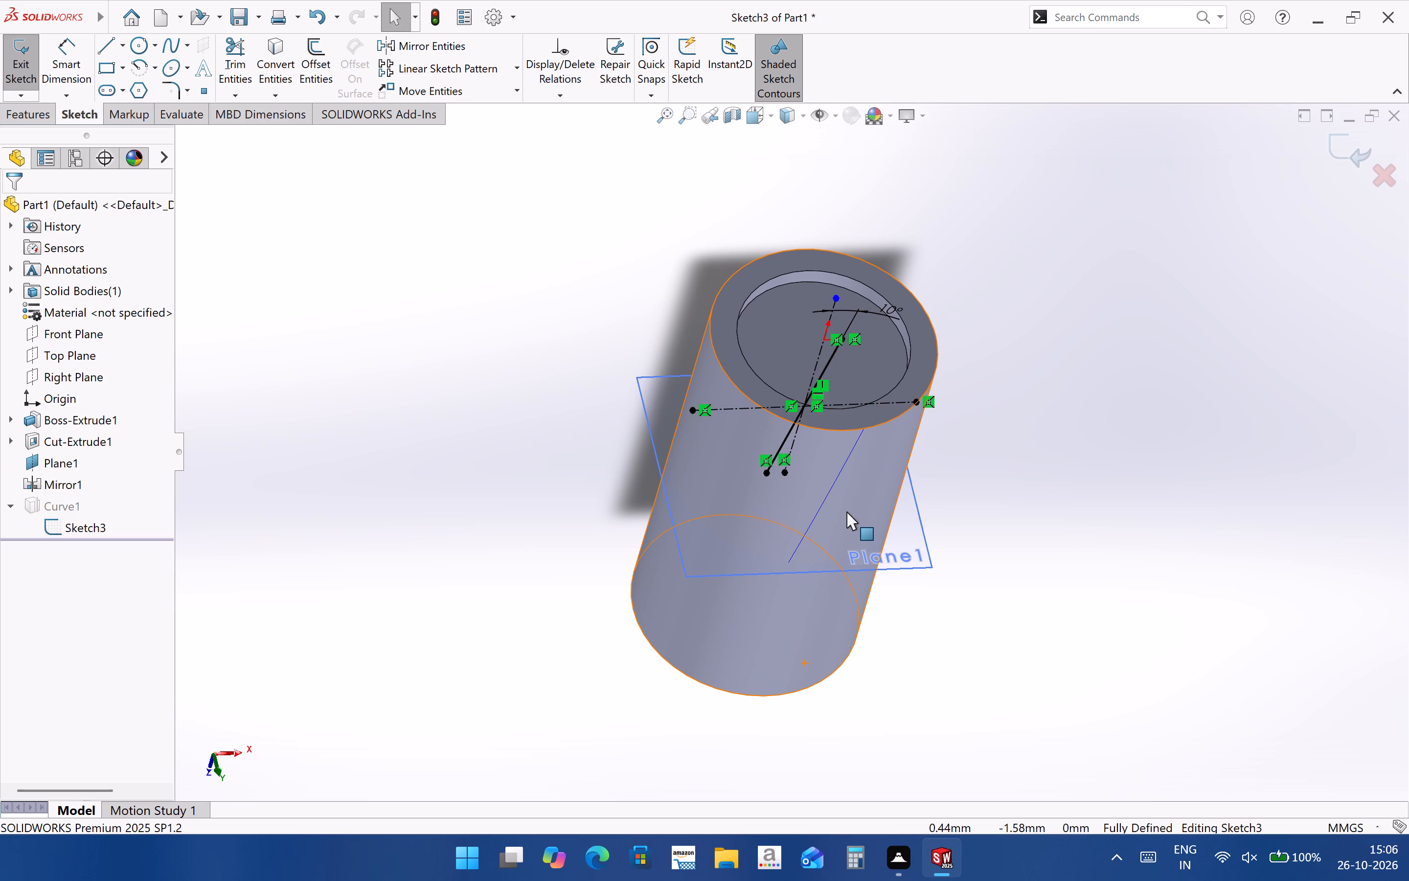
scroll(846, 511, up, 1)
middle_drag(847, 510, 806, 426)
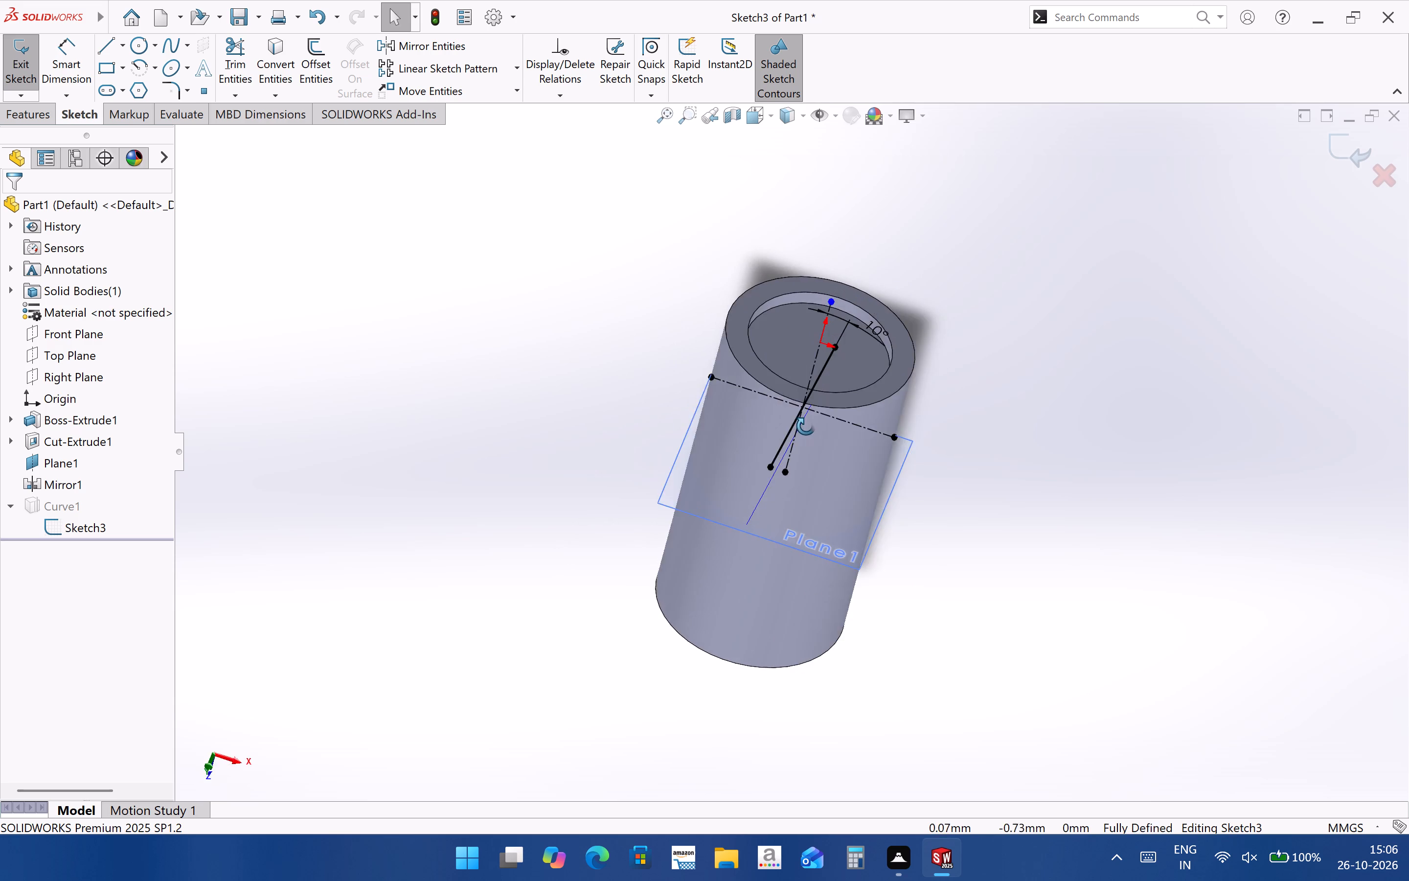
middle_drag(806, 426, 876, 329)
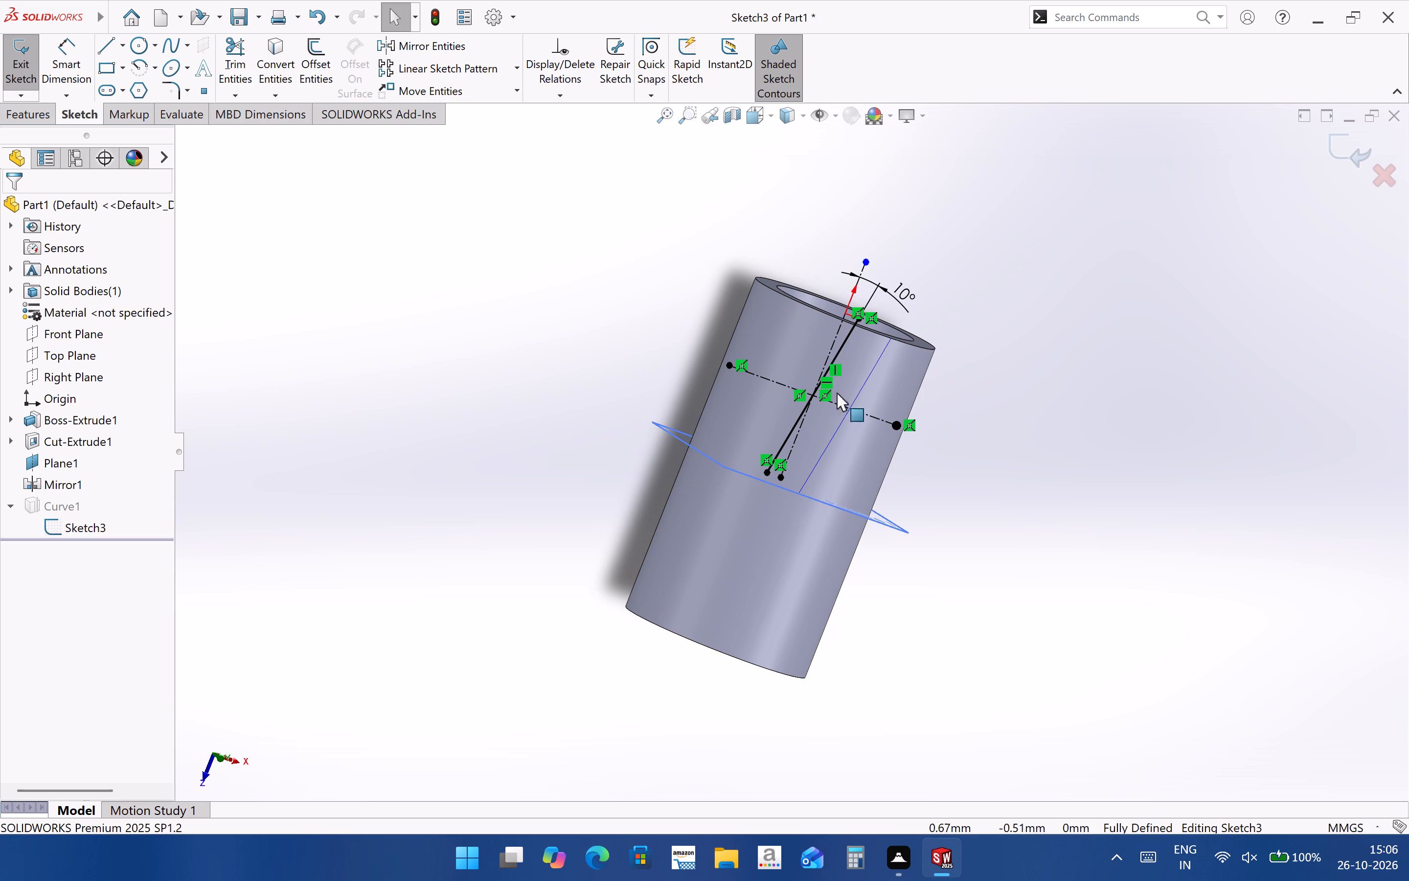
middle_drag(853, 412, 791, 615)
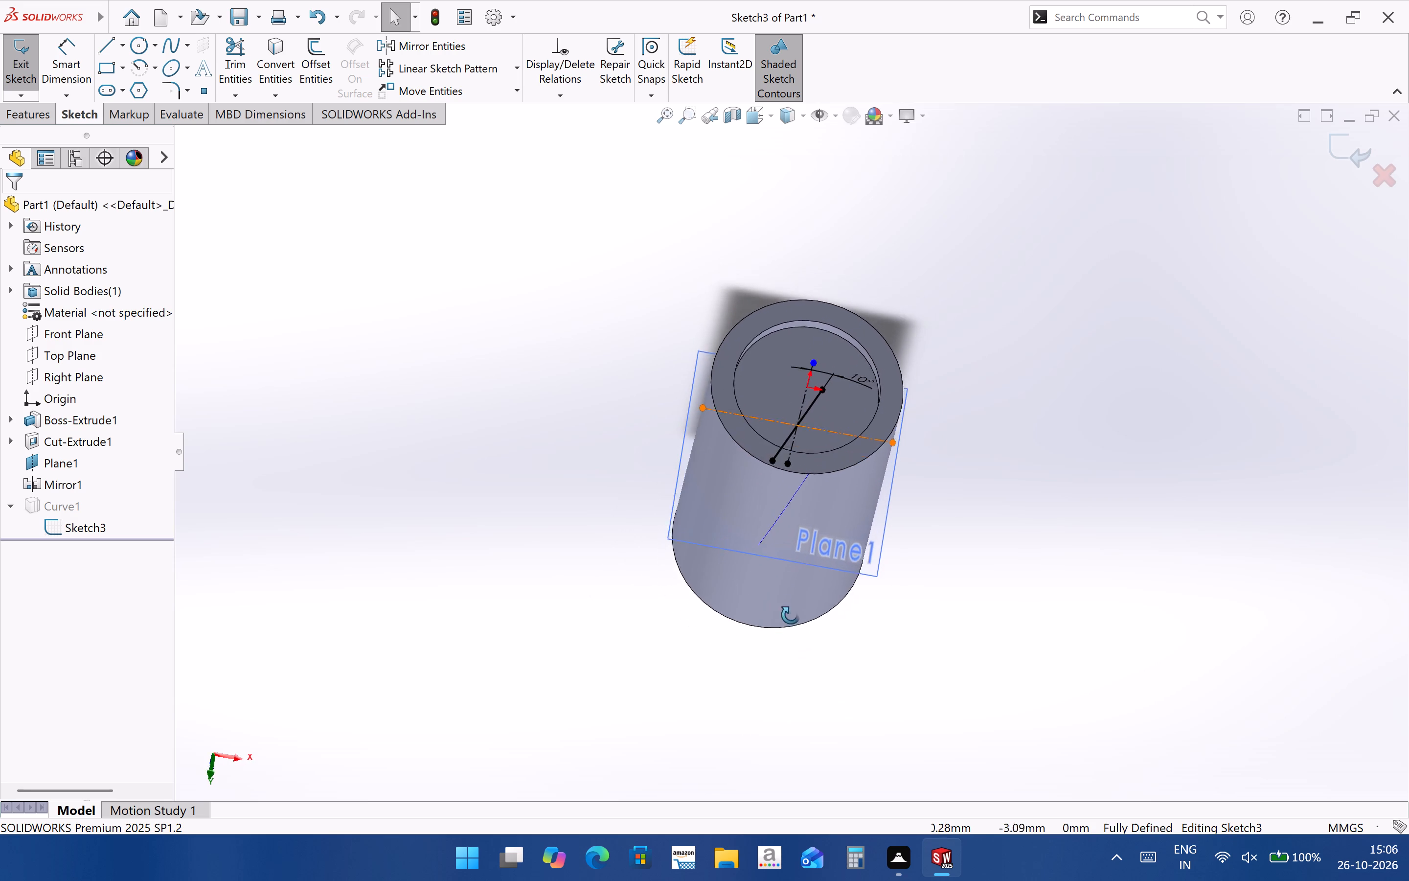
middle_drag(791, 615, 769, 770)
scroll(769, 770, down, 1)
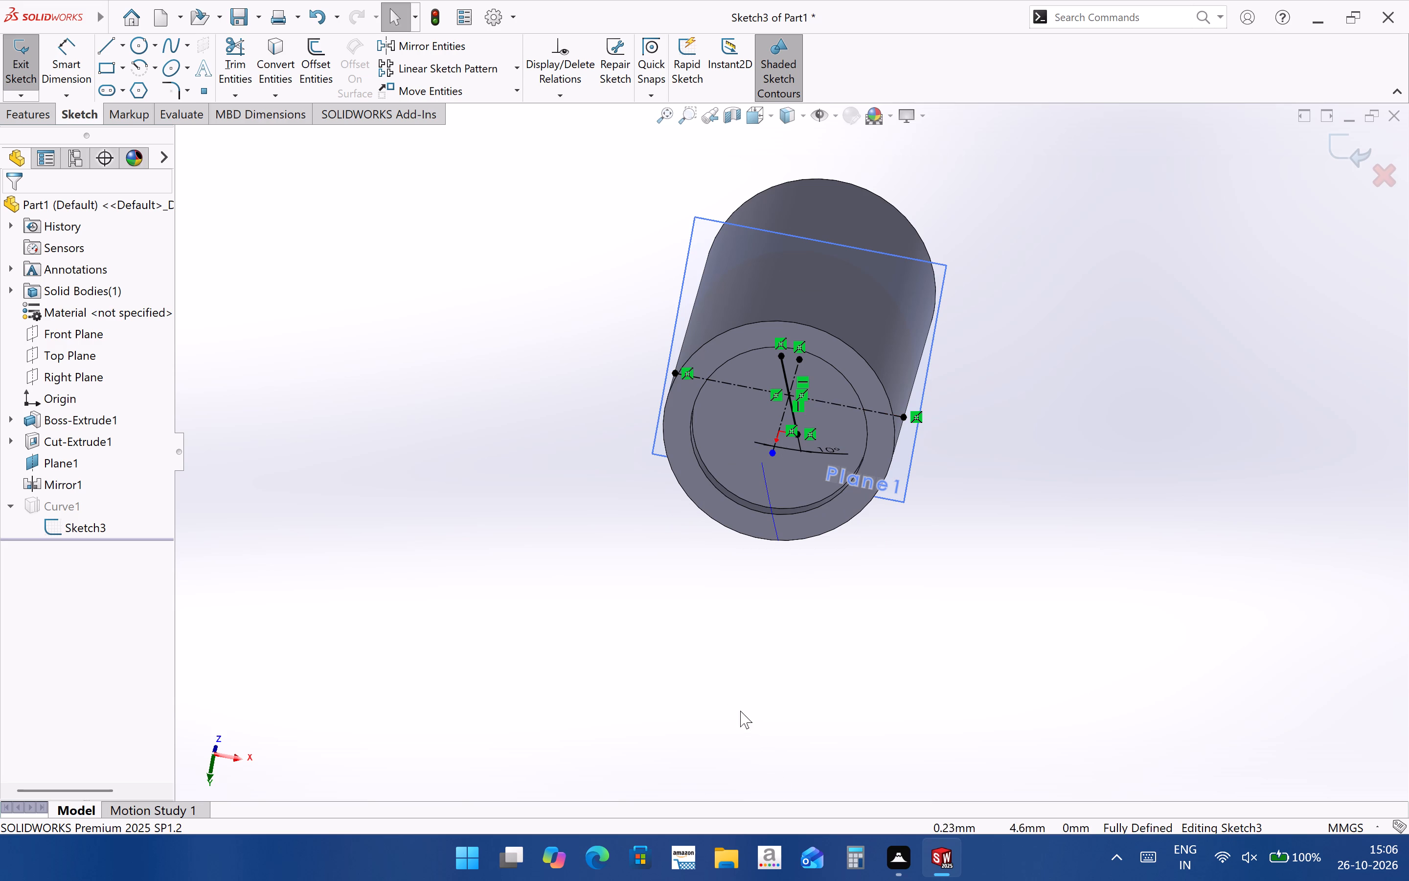
middle_drag(739, 710, 792, 511)
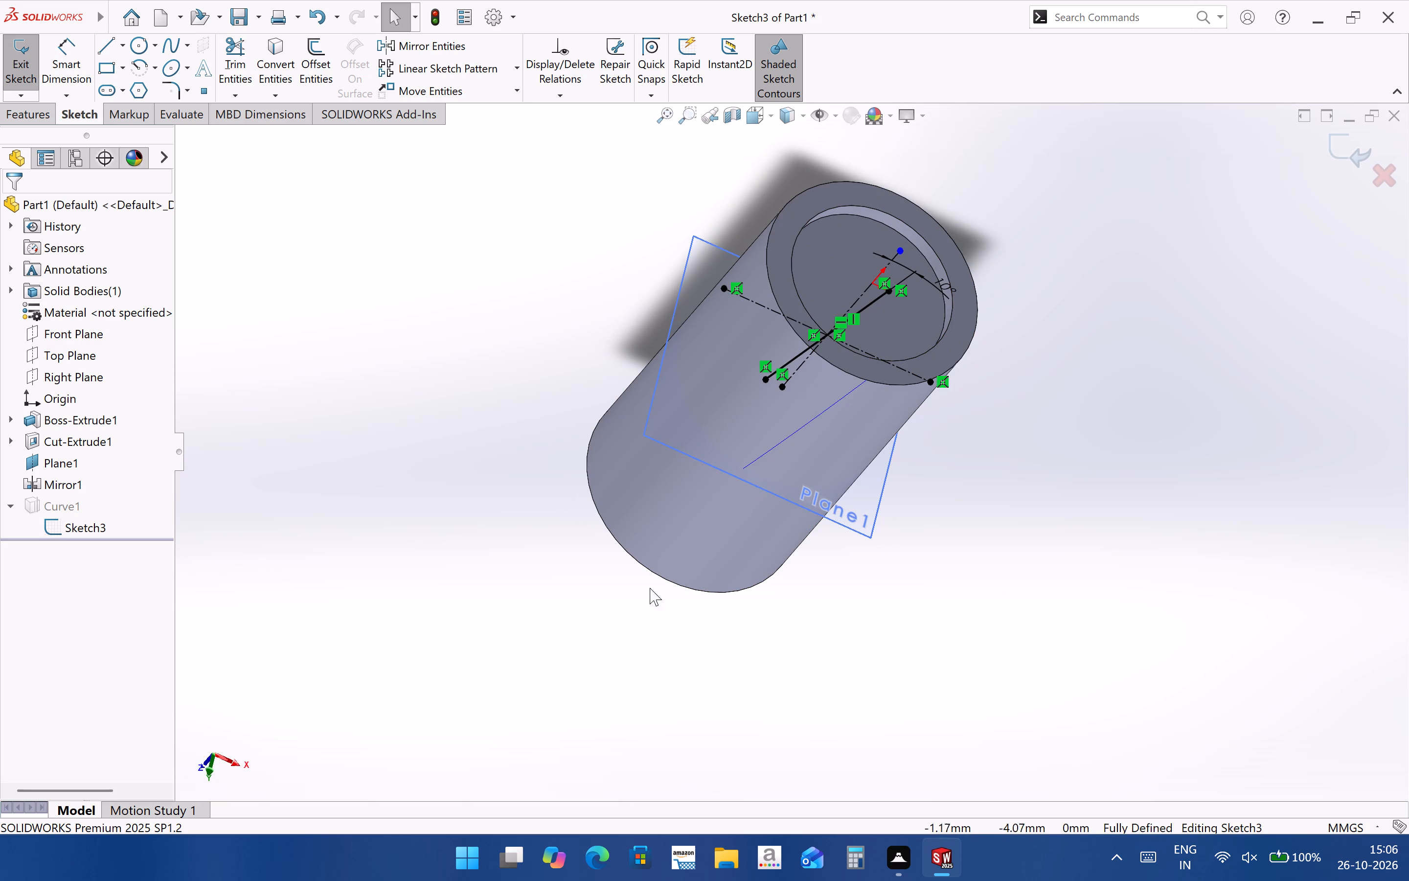
click(386, 641)
click(1052, 542)
click(1345, 148)
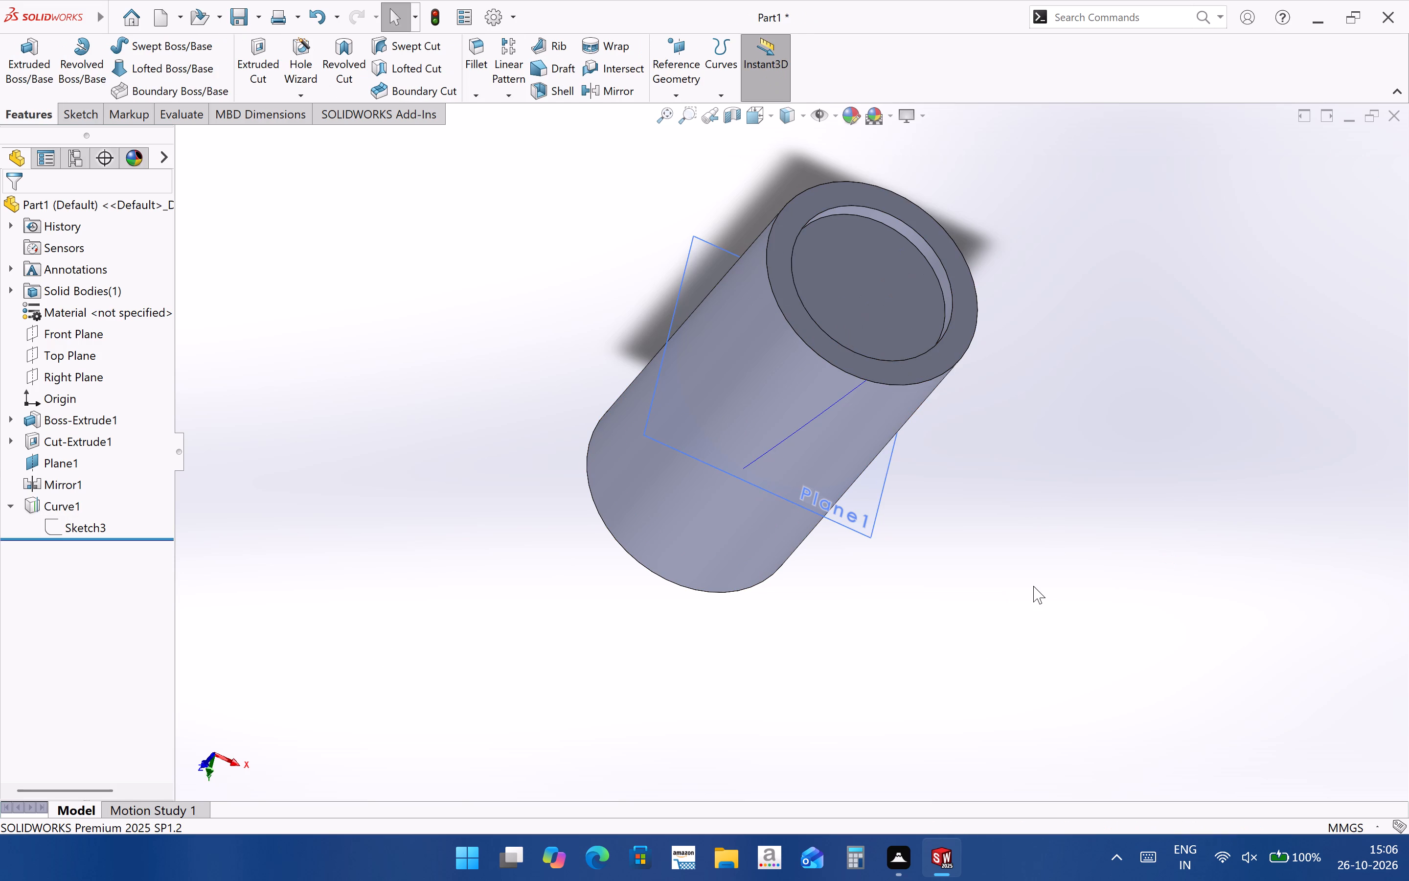
Select the cylinder's ring-shaped end face where the projected curve meets its outer edge.
middle_drag(1033, 586, 1055, 544)
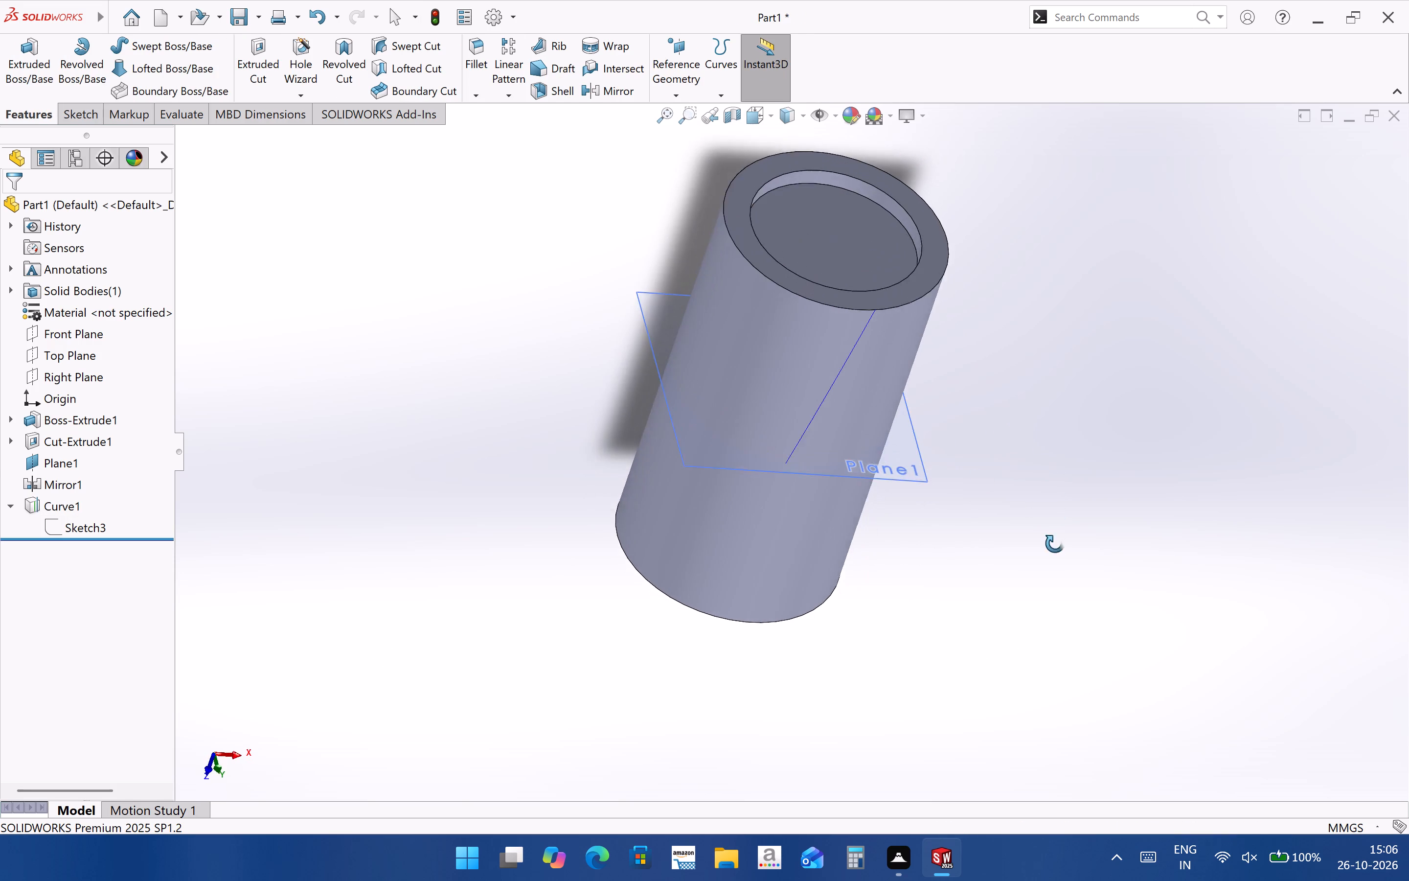
middle_drag(1055, 544, 1026, 656)
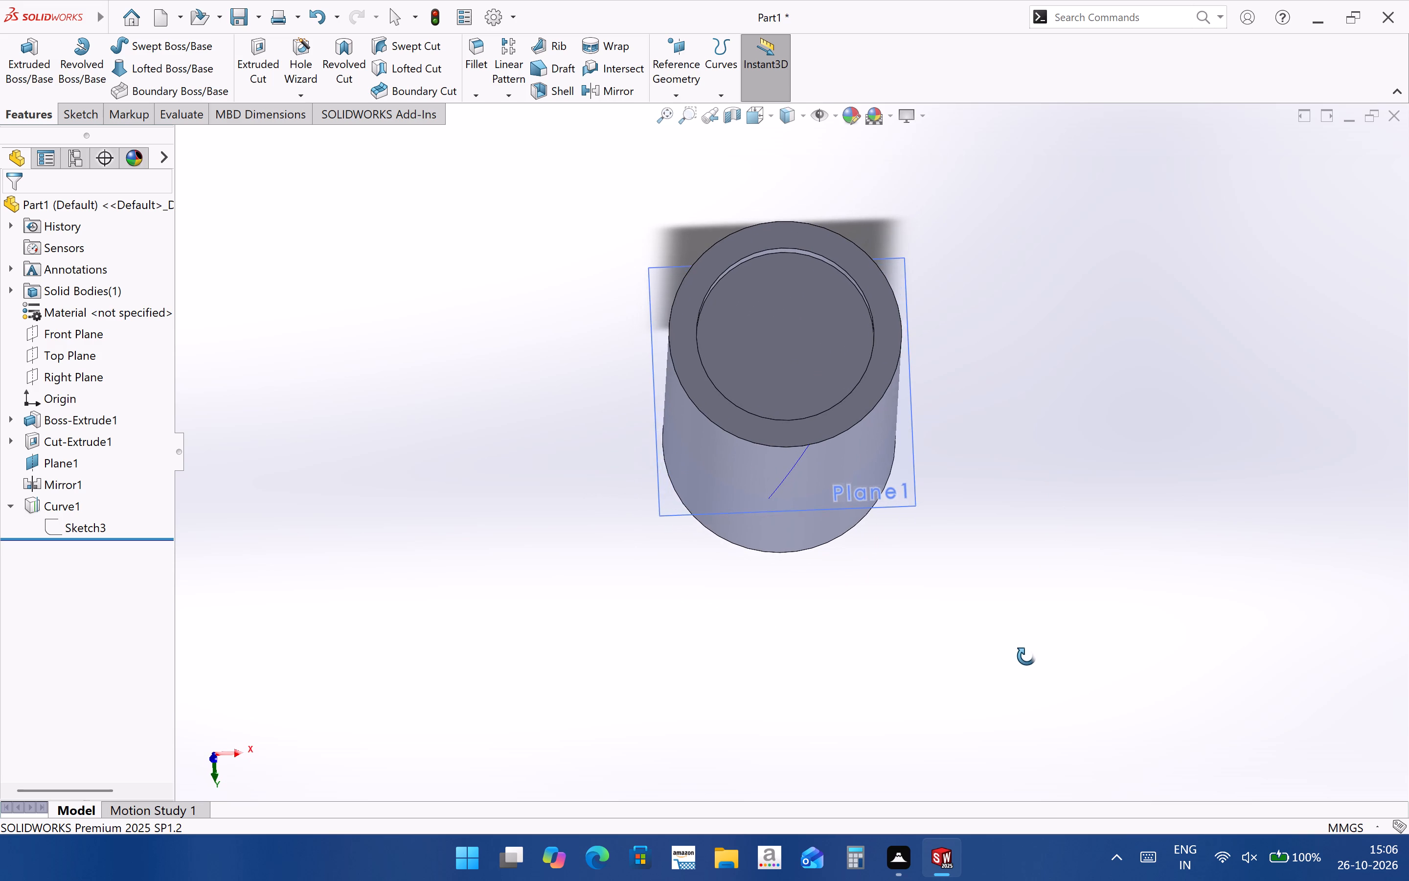
middle_drag(1026, 656, 1026, 657)
click(881, 384)
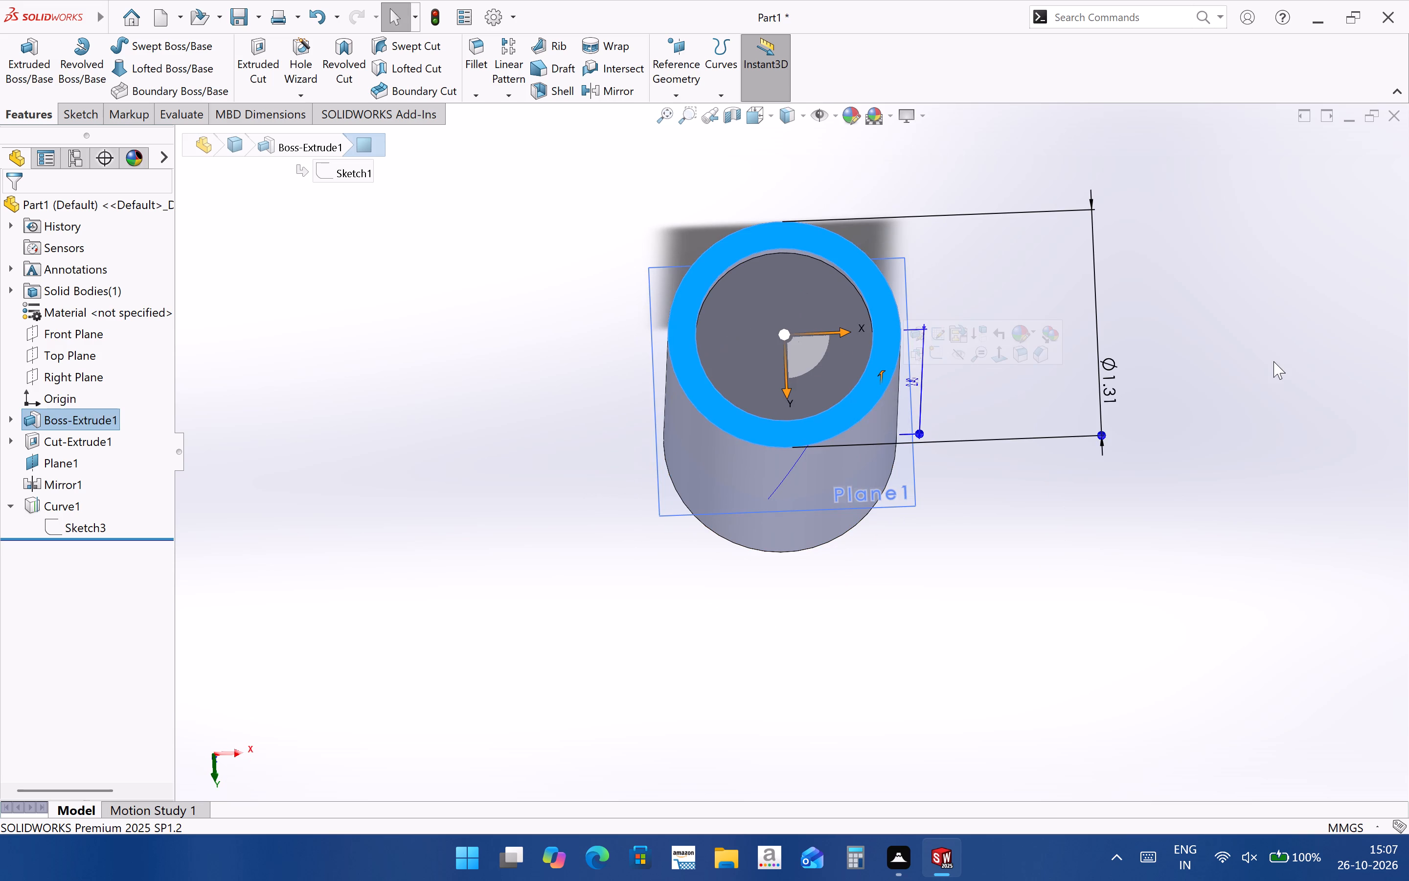
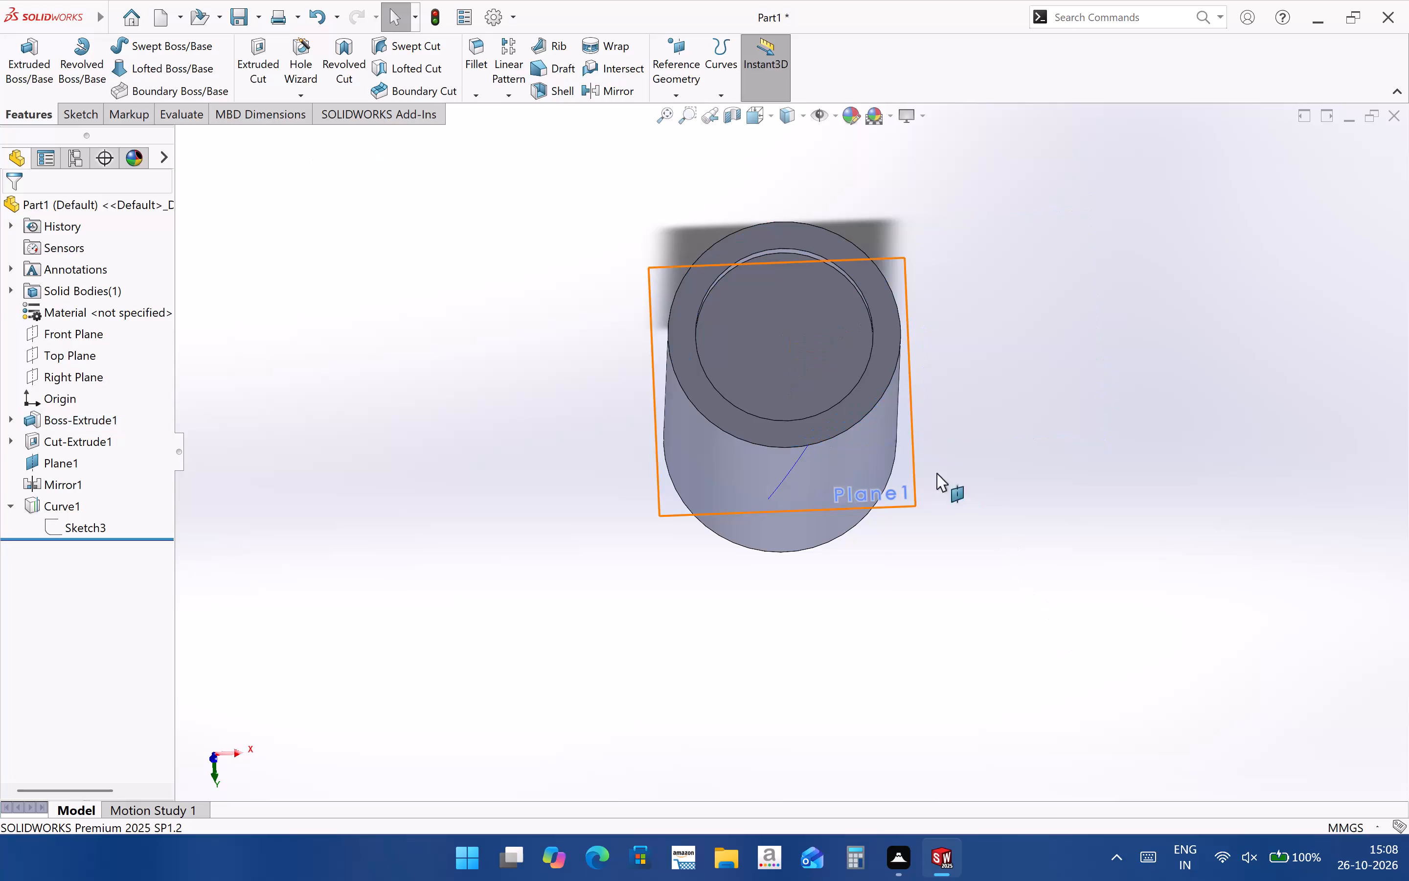
On the cylinder's ring-shaped end face, sketch a vertical centerline about 0.66 mm long from the origin down to the outer edge.
click(847, 419)
click(900, 379)
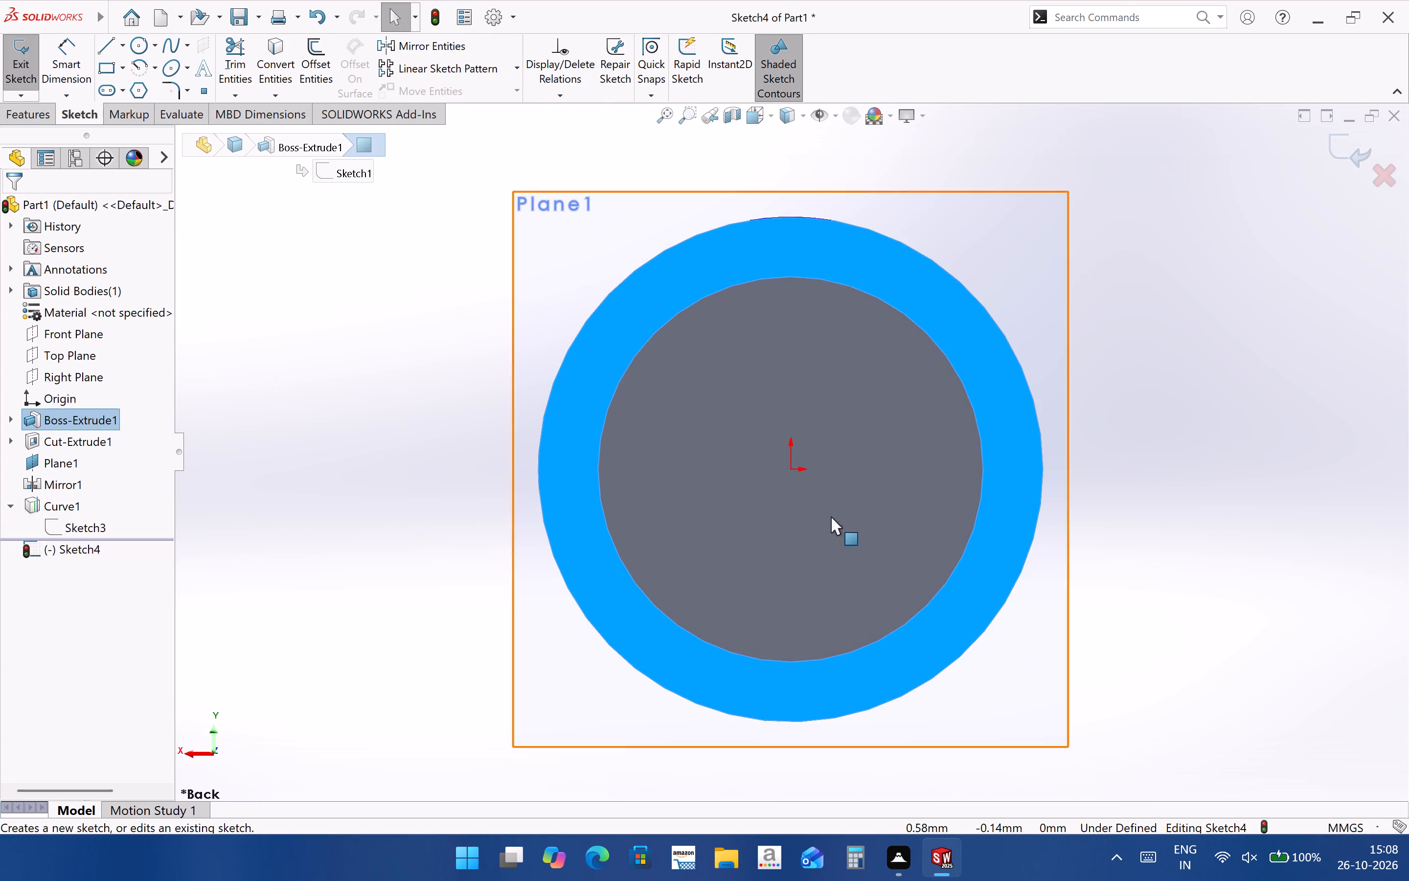
scroll(822, 593, up, 2)
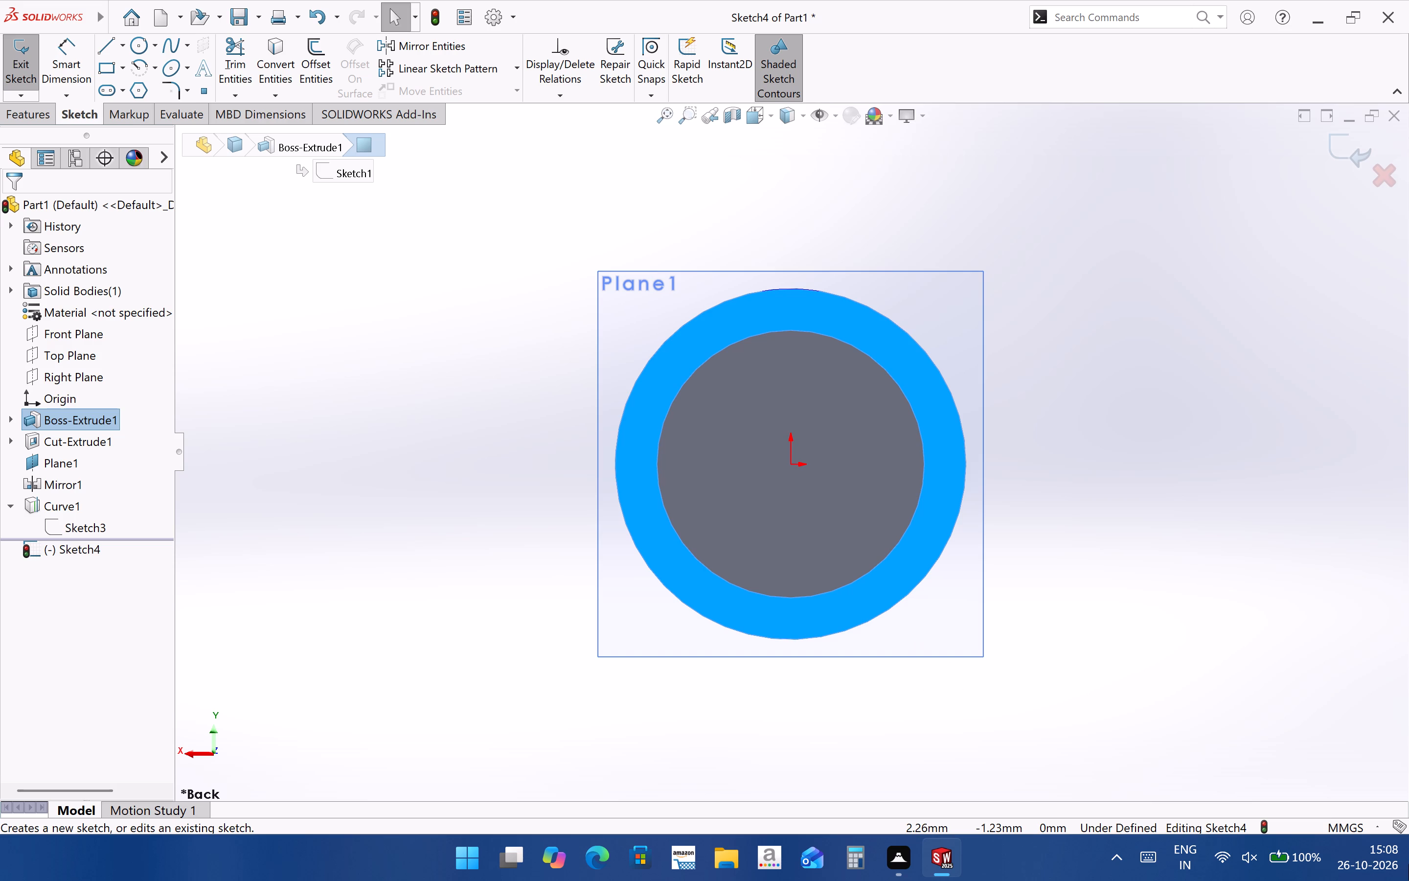
click(122, 46)
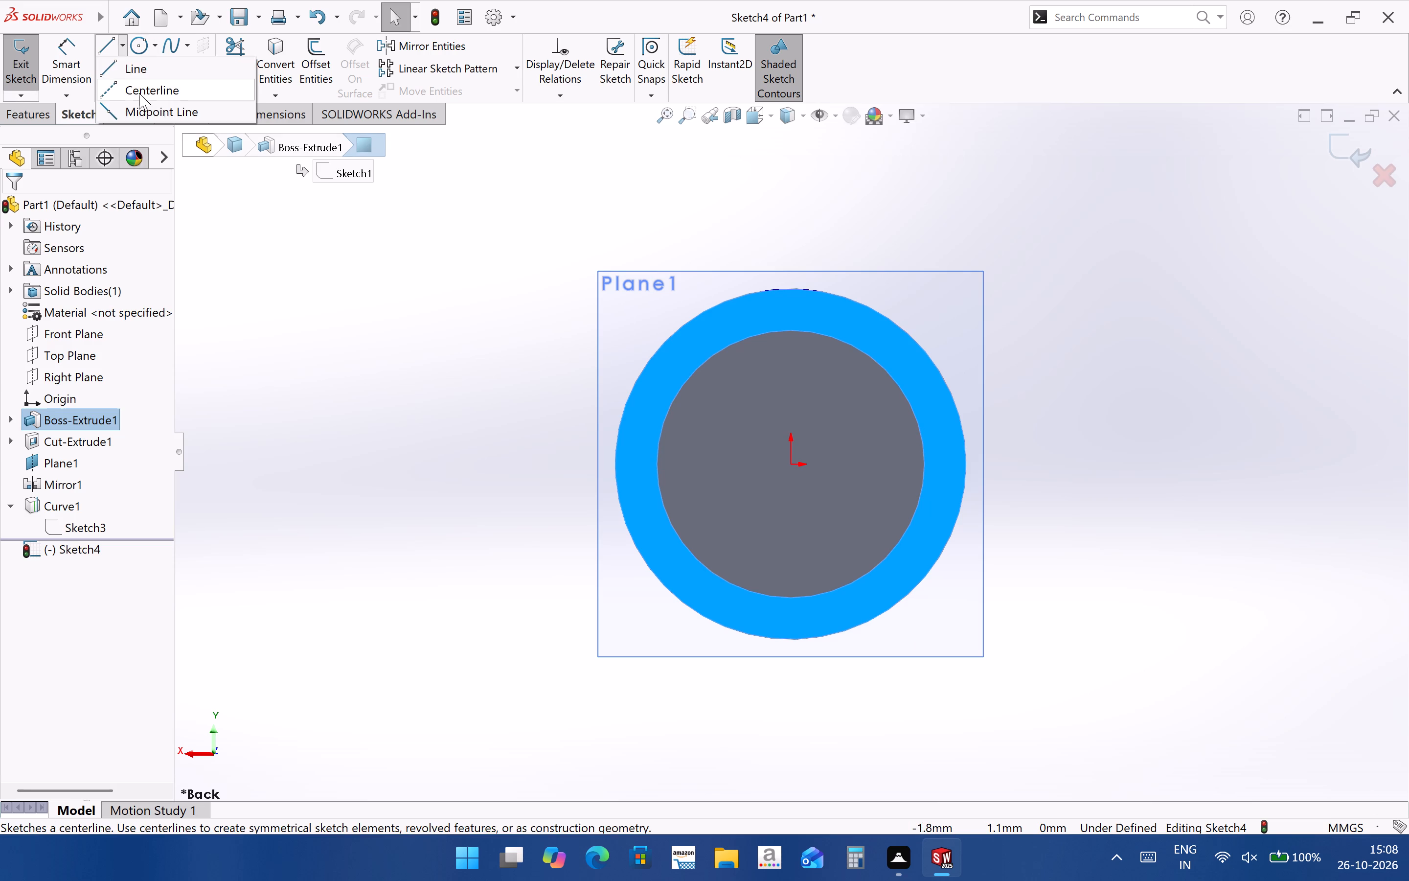
click(139, 93)
click(792, 465)
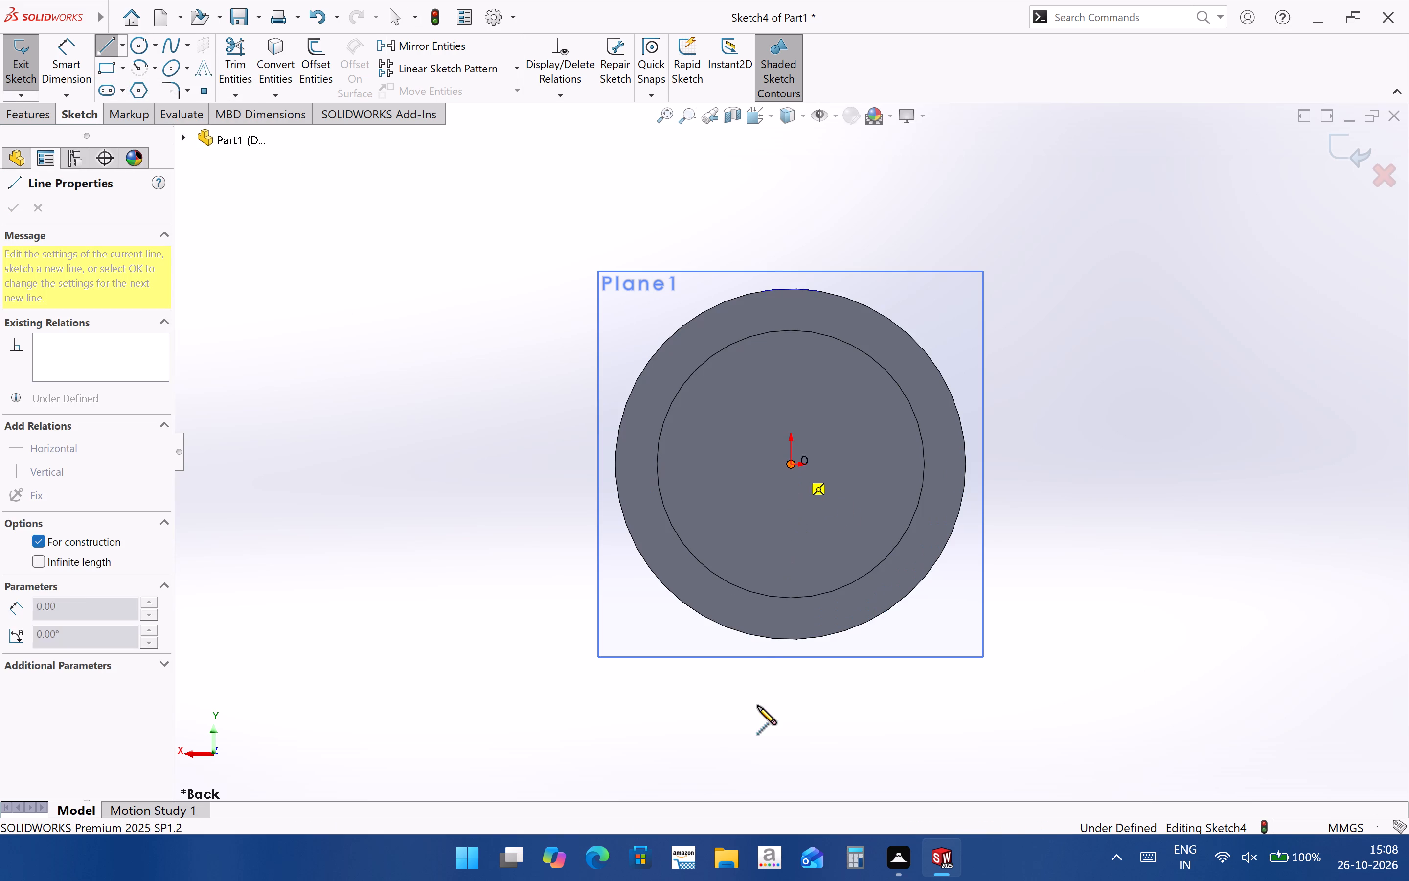
click(790, 638)
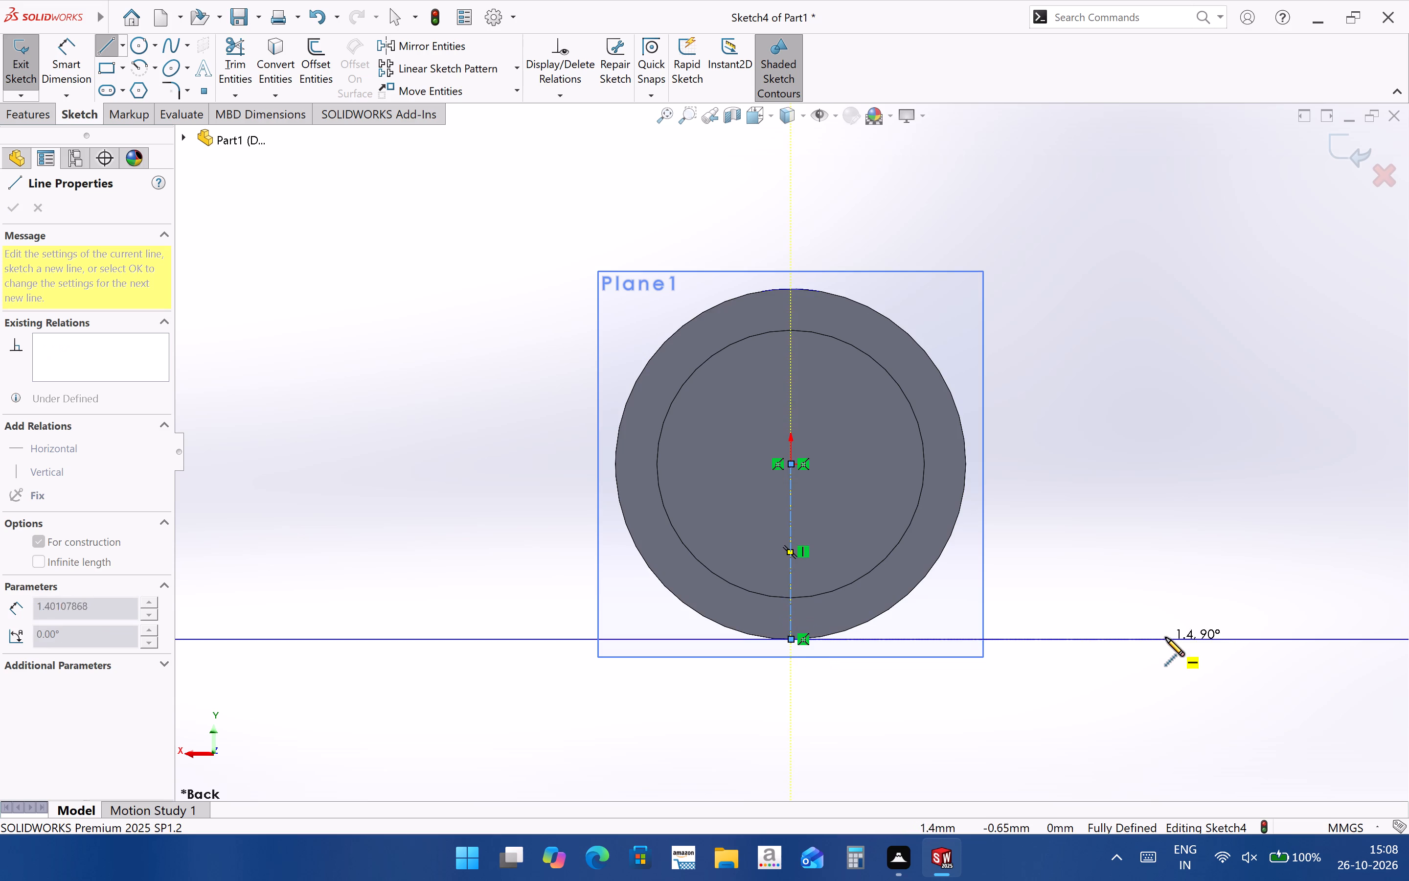
key(Escape)
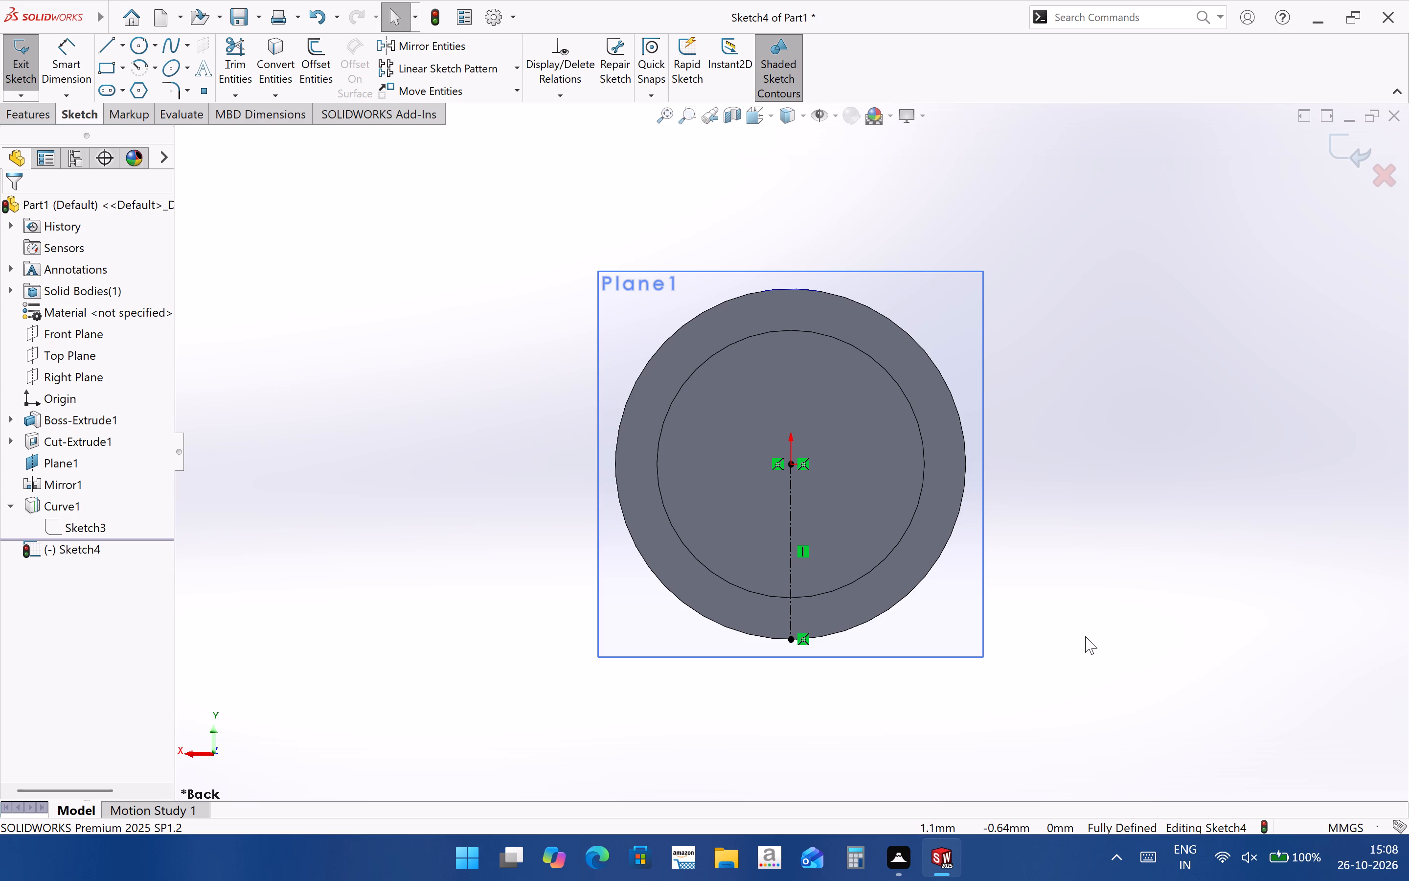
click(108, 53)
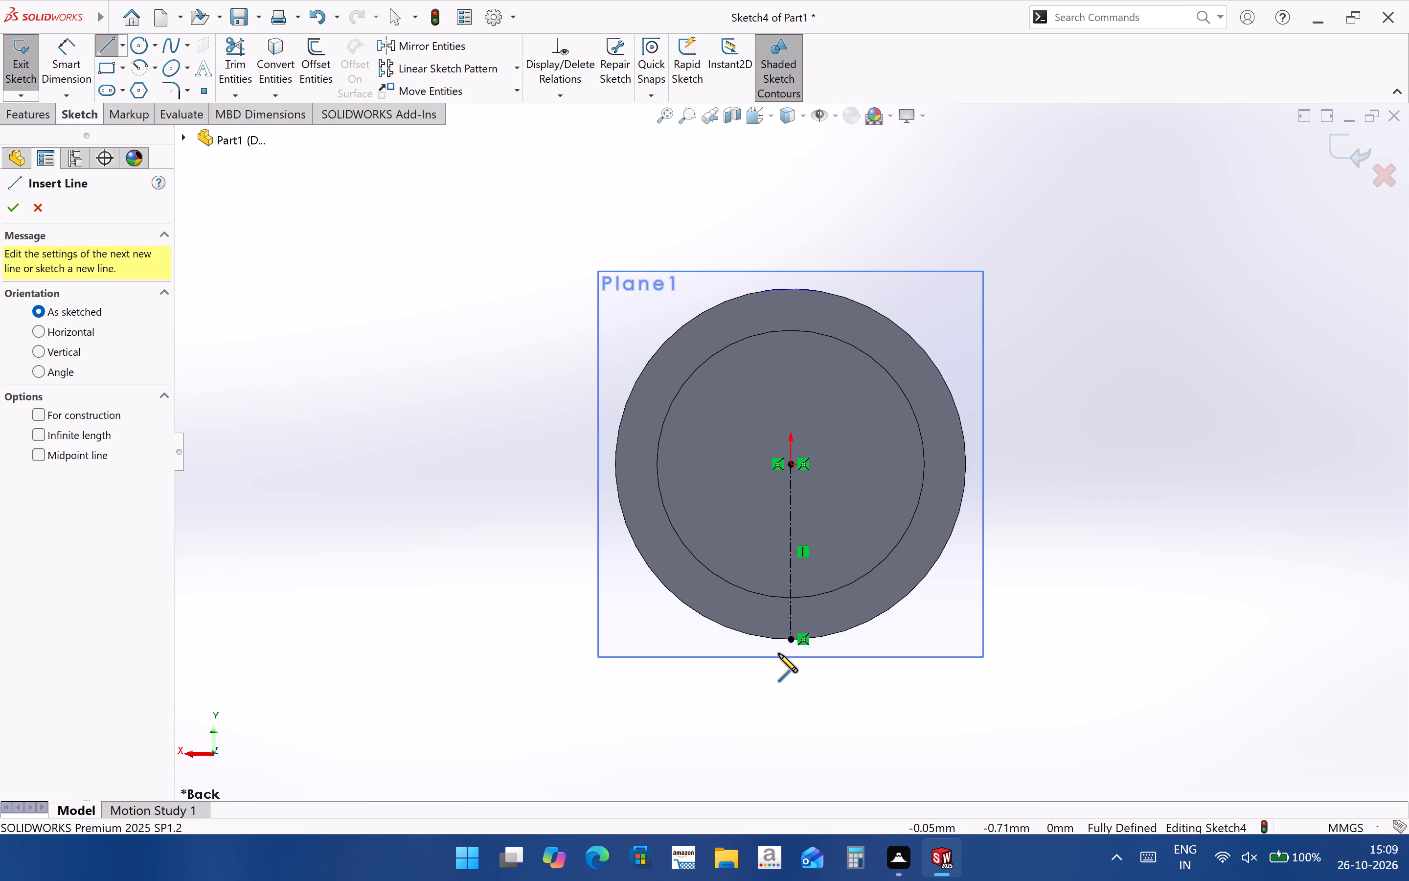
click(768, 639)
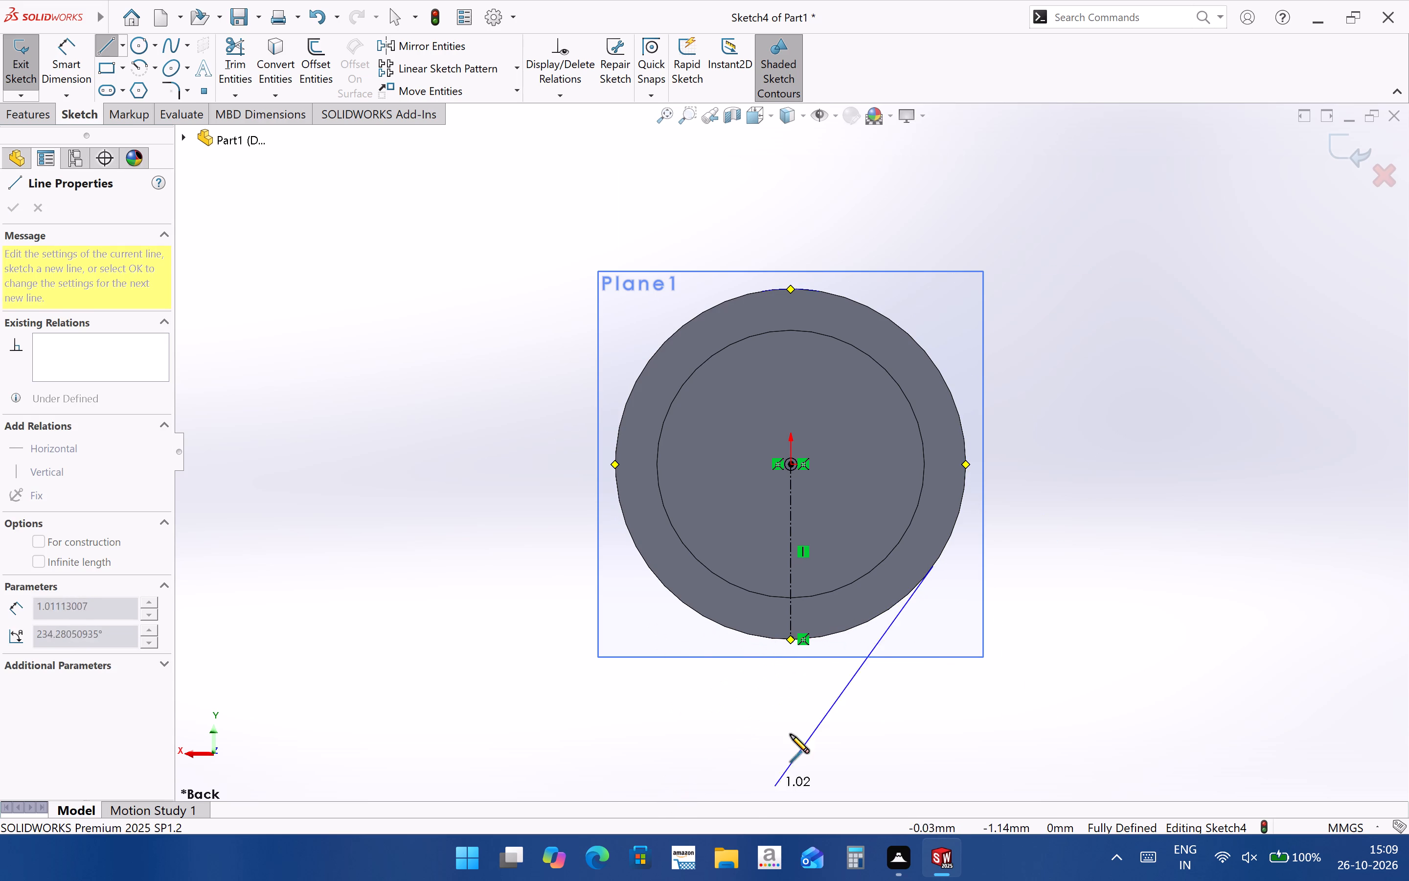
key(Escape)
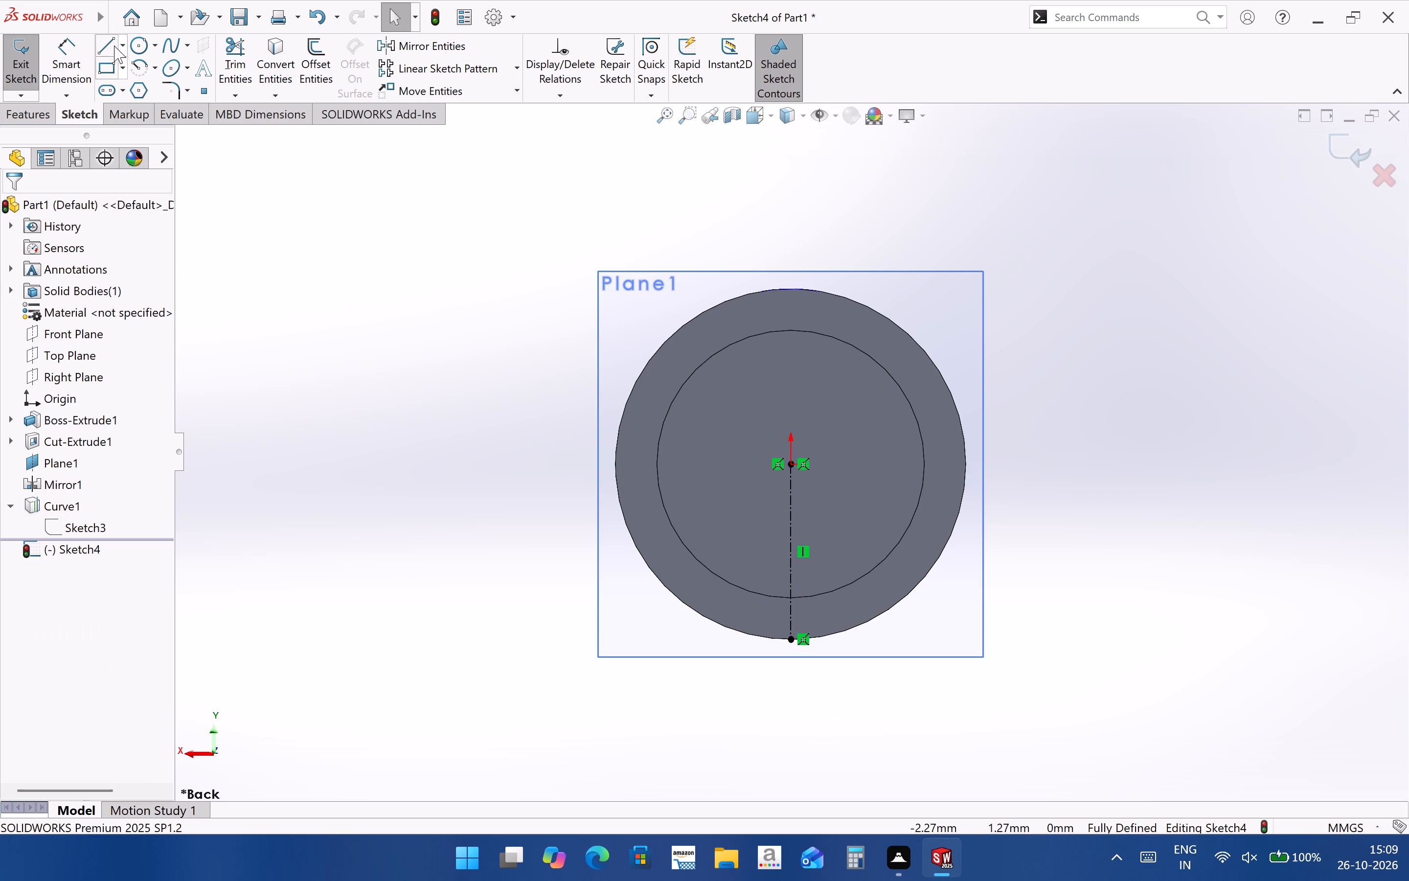
Sketch a vertical line about 0.36 mm long beside the centerline's lower end, crossing the cylinder's outer edge.
click(114, 46)
click(820, 615)
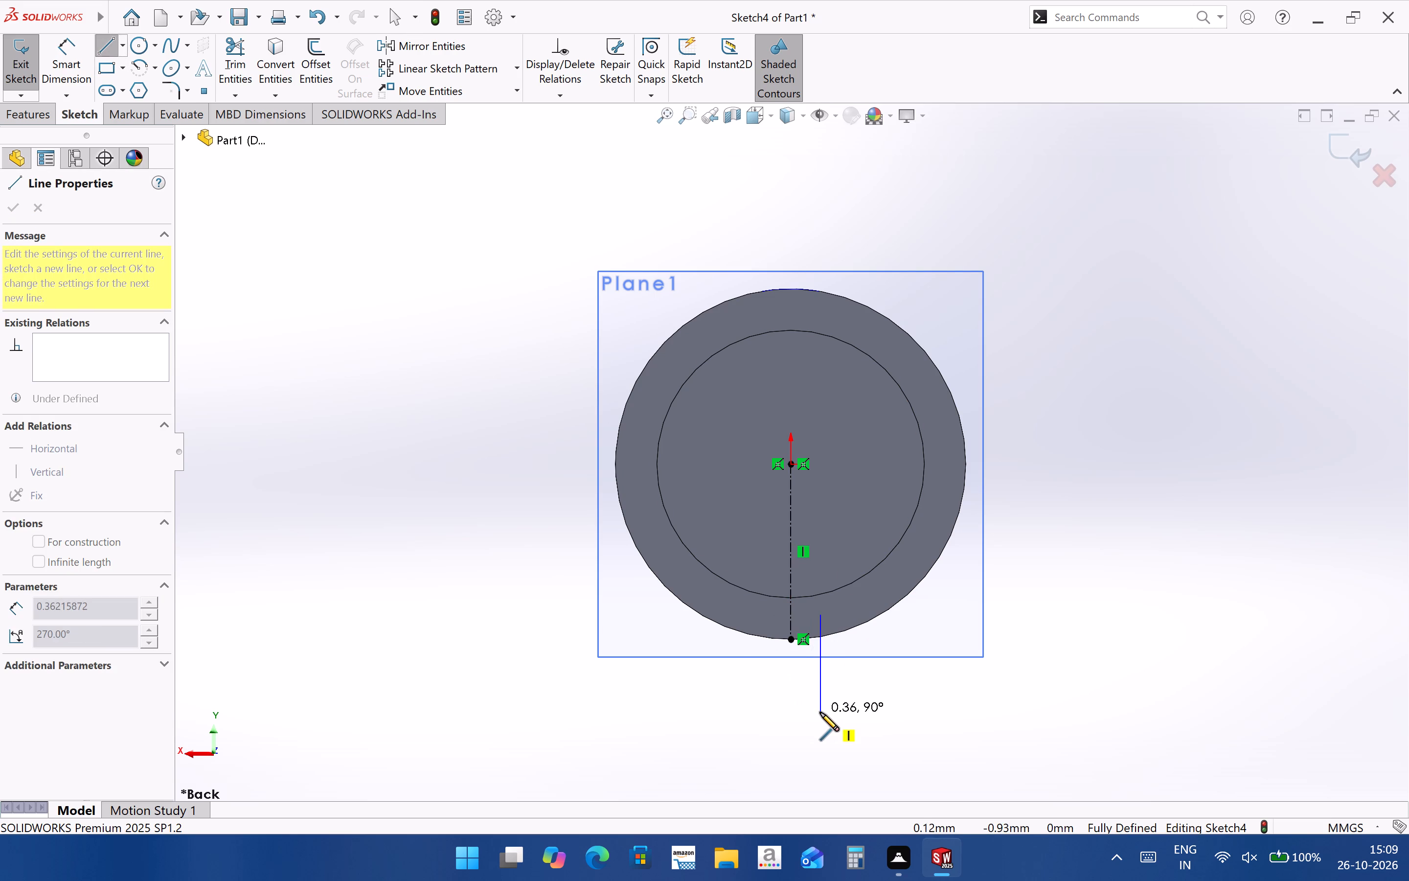
click(820, 712)
key(Escape)
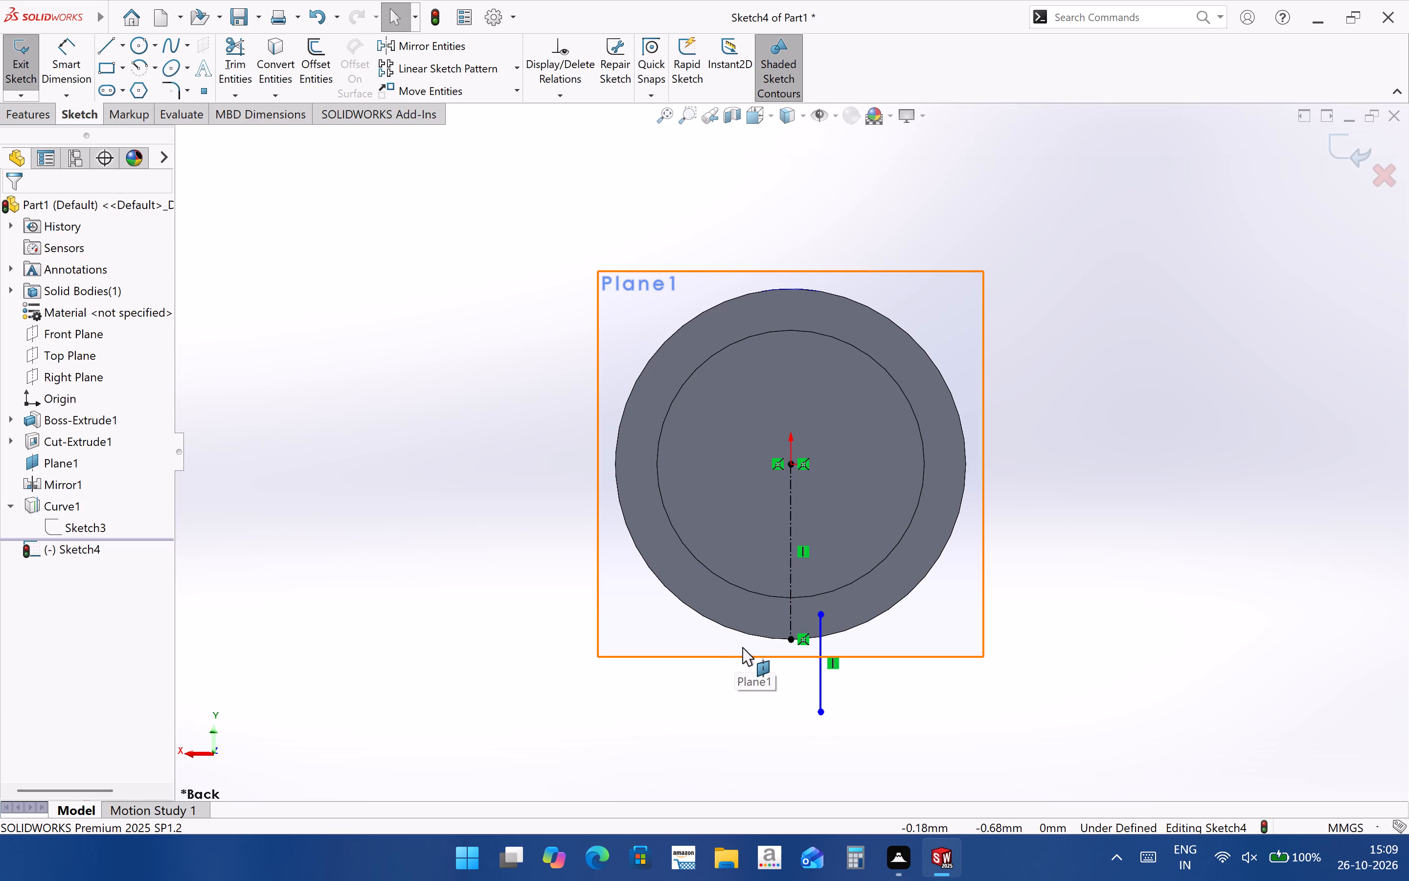
Dimension the distance between the centerline and the short vertical line as 24.25/2 mm.
click(65, 46)
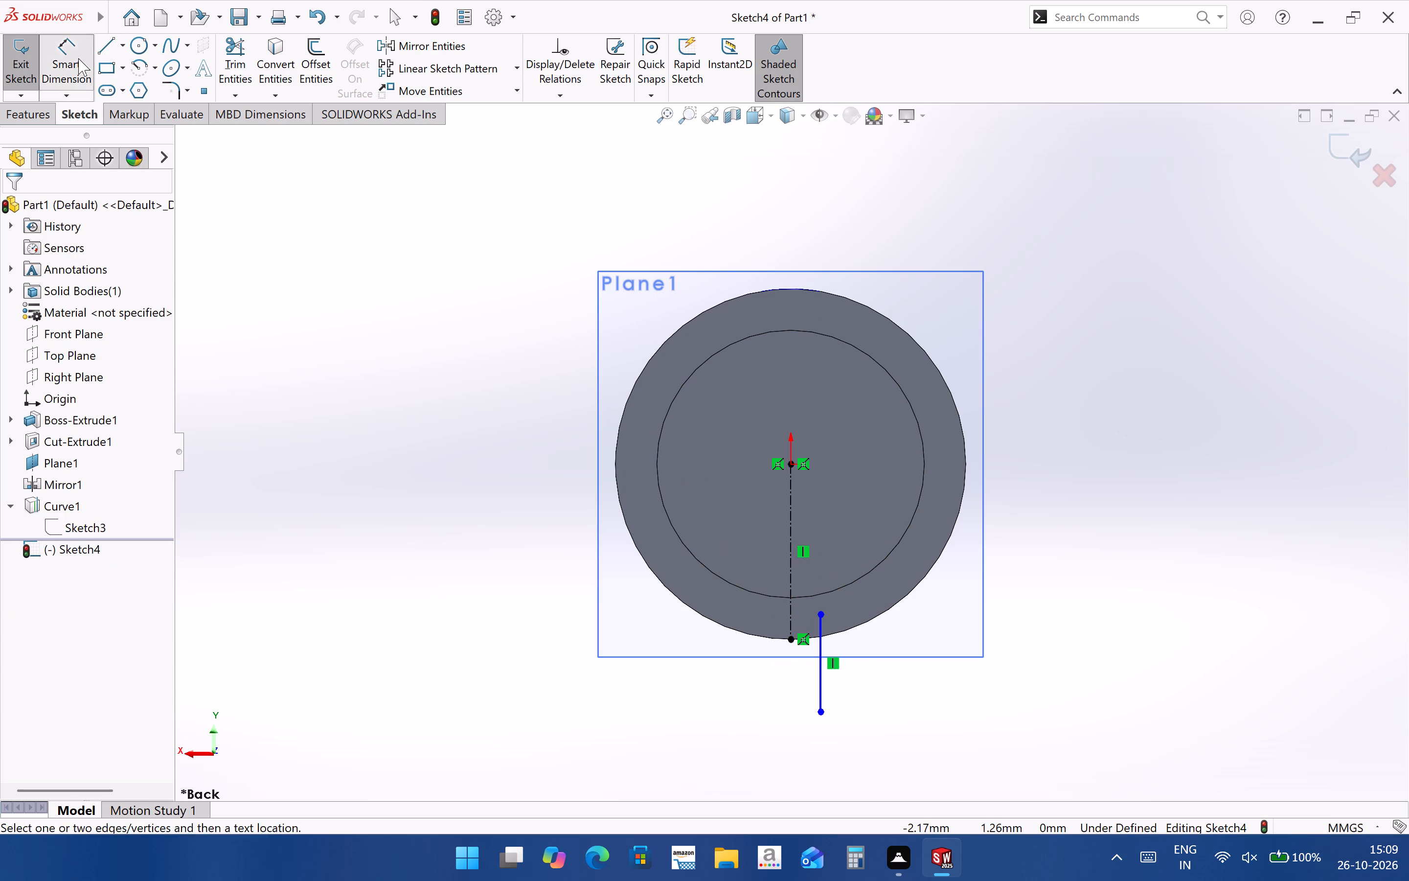
click(792, 620)
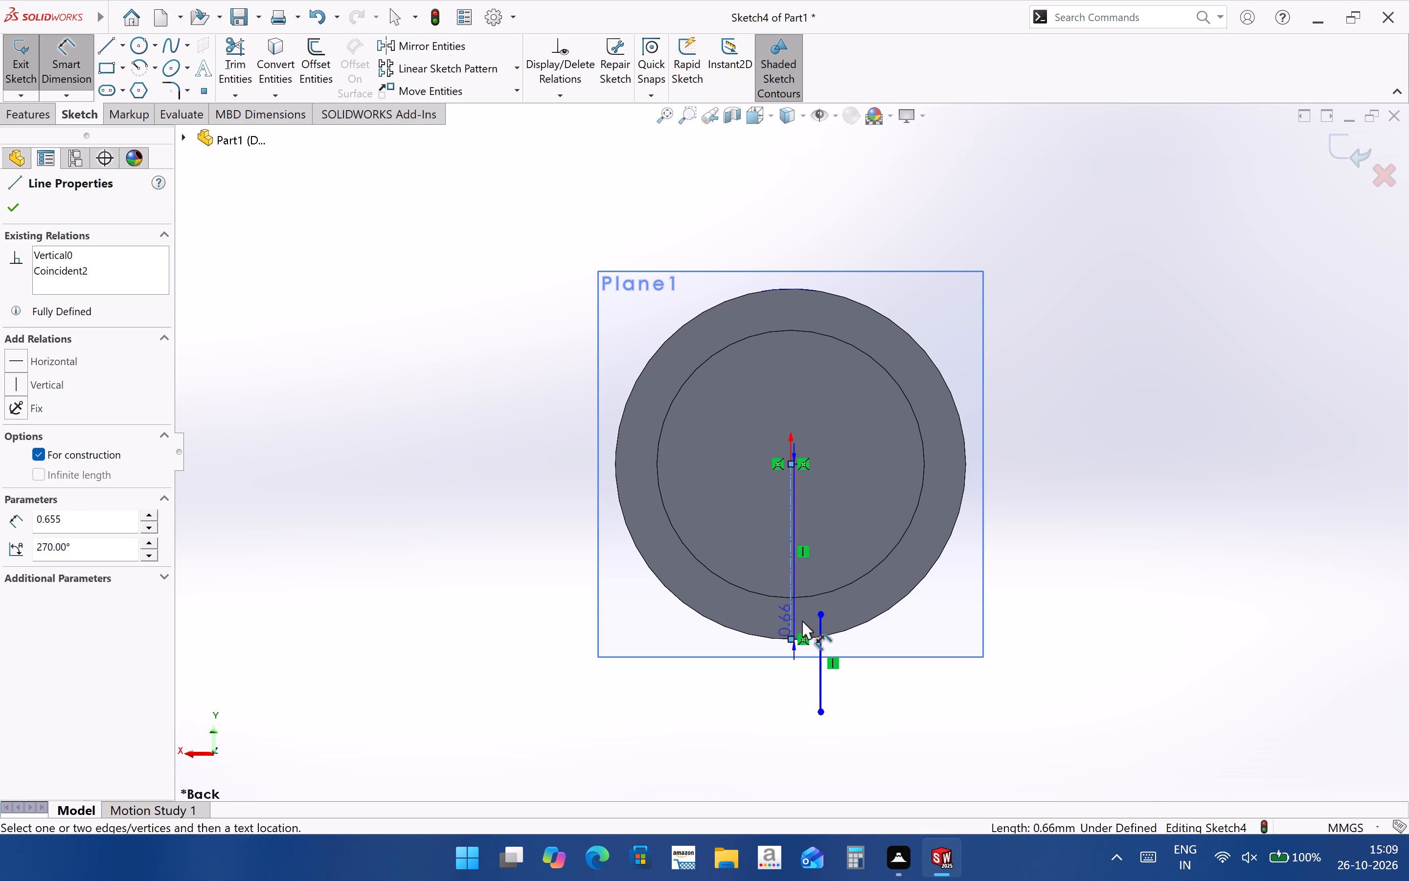
click(819, 626)
click(865, 629)
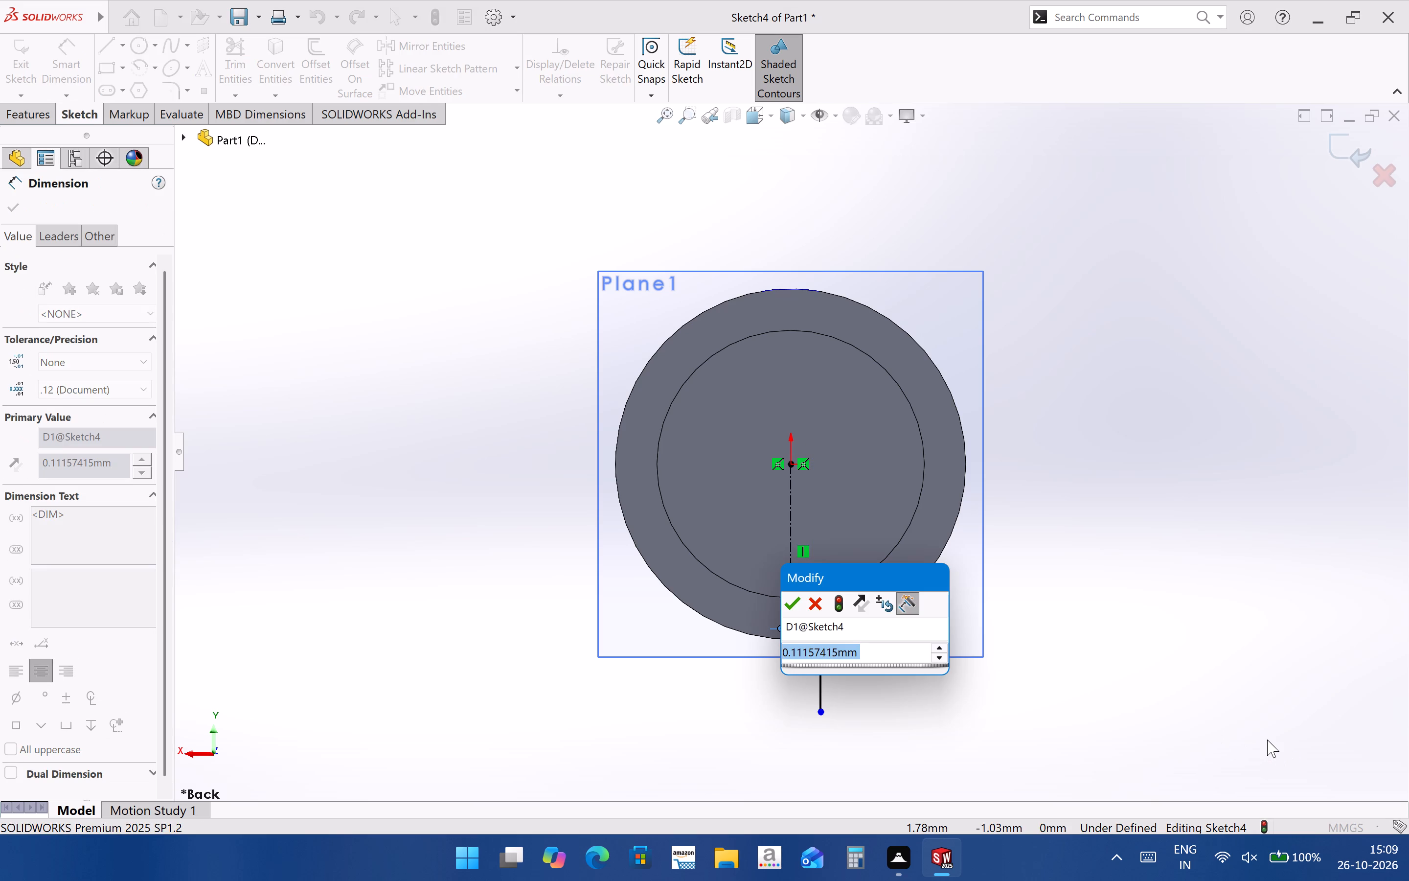
text(24.25/2)
key(Return)
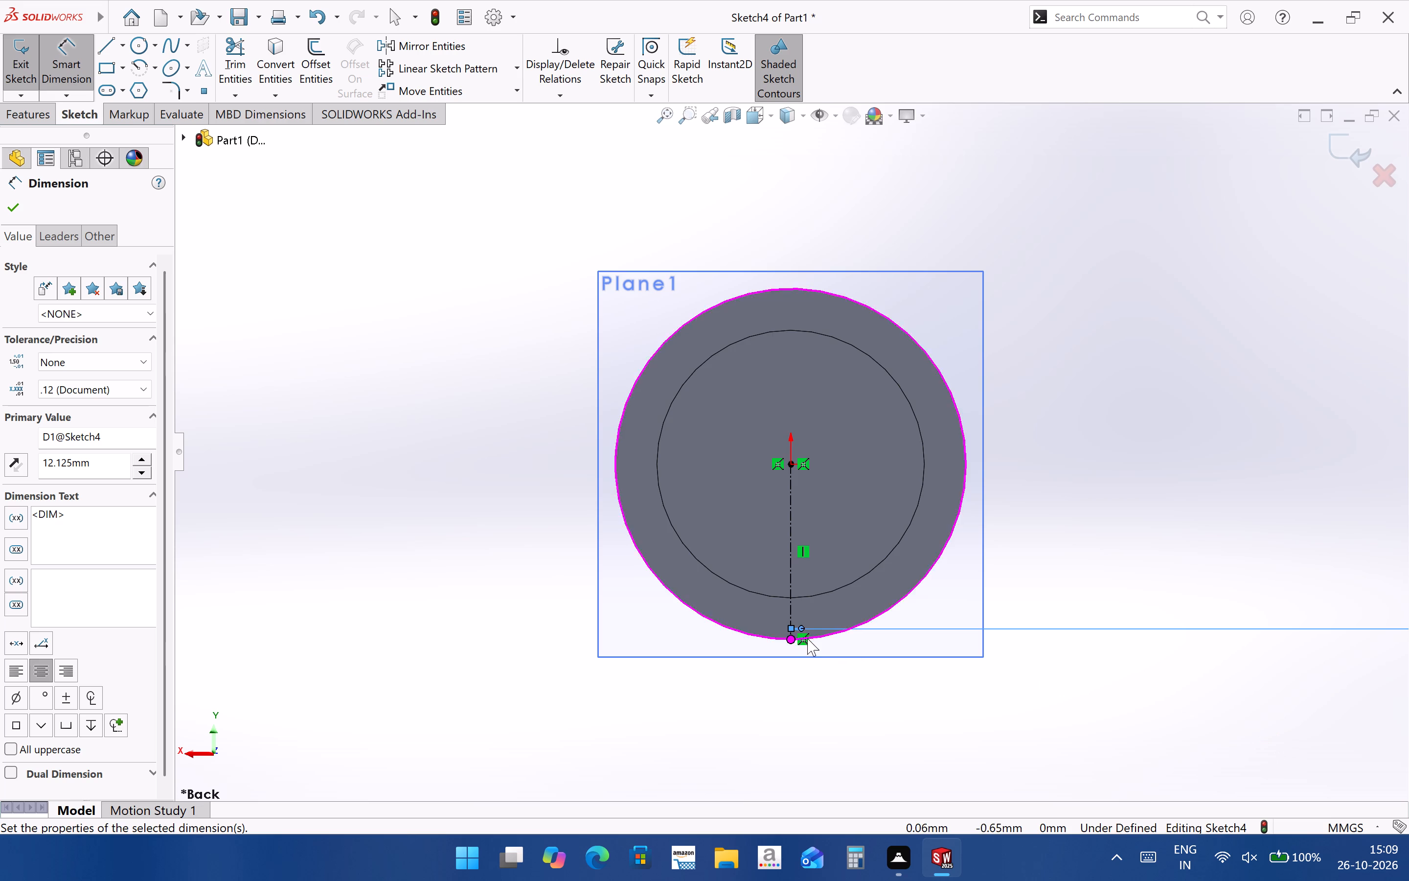
Examine the dimensioned line's position relative to the centerline and the cylinder's end face.
scroll(810, 639, up, 11)
scroll(924, 457, down, 5)
scroll(910, 550, up, 5)
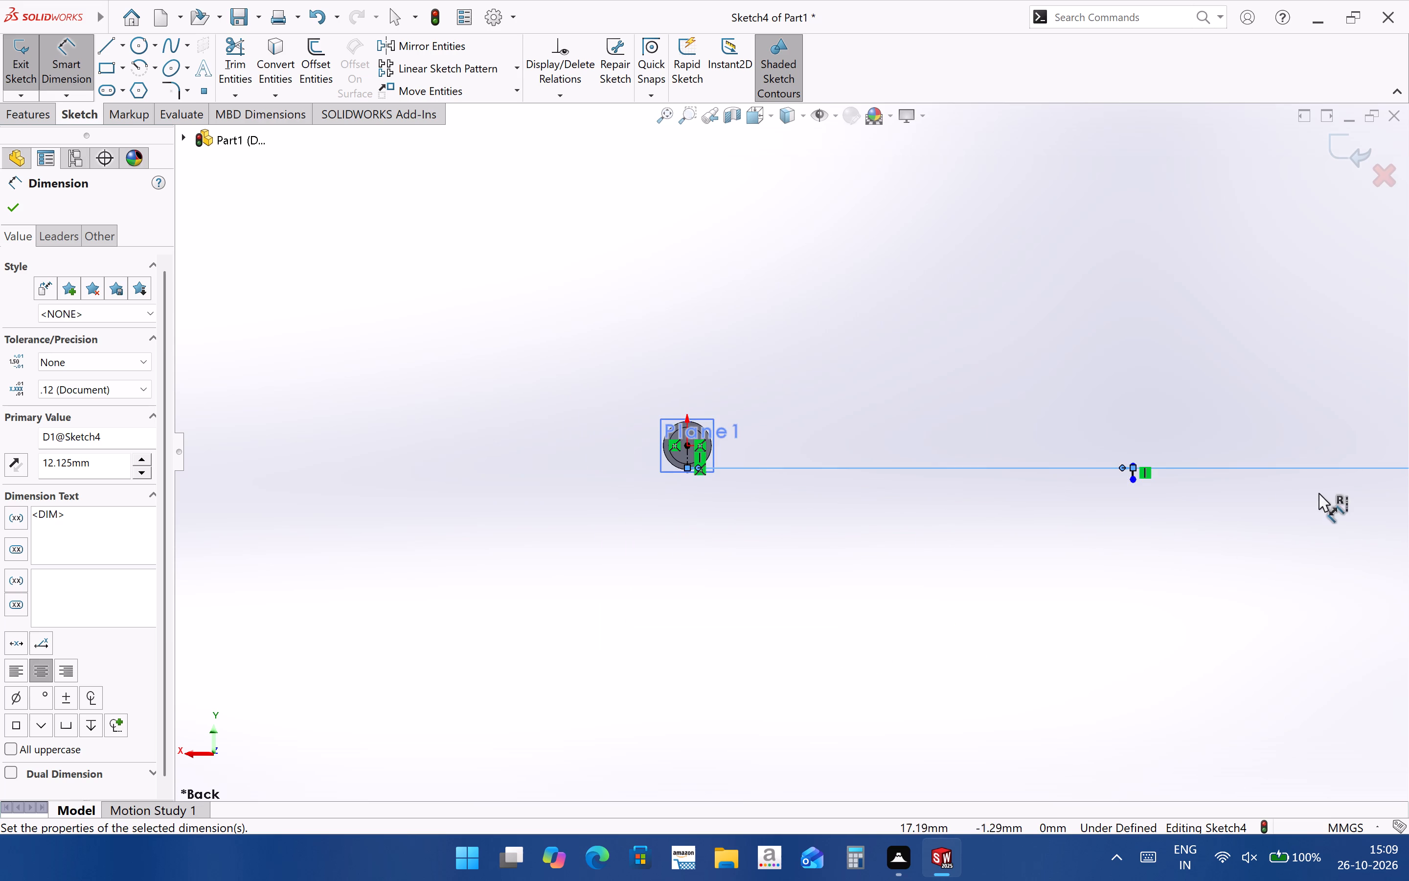
scroll(1318, 497, up, 6)
scroll(1136, 465, down, 2)
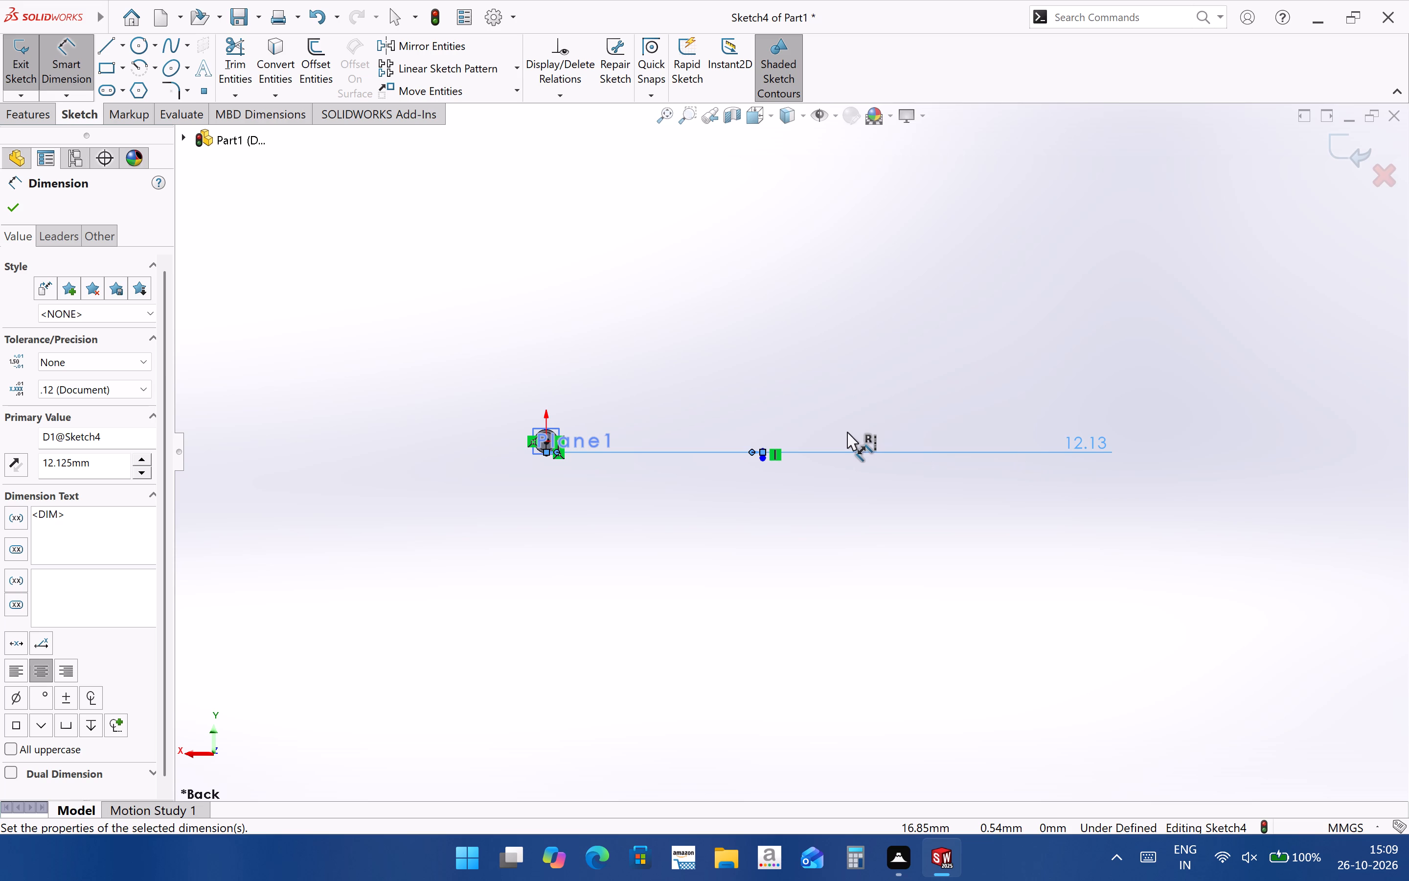
scroll(432, 451, down, 3)
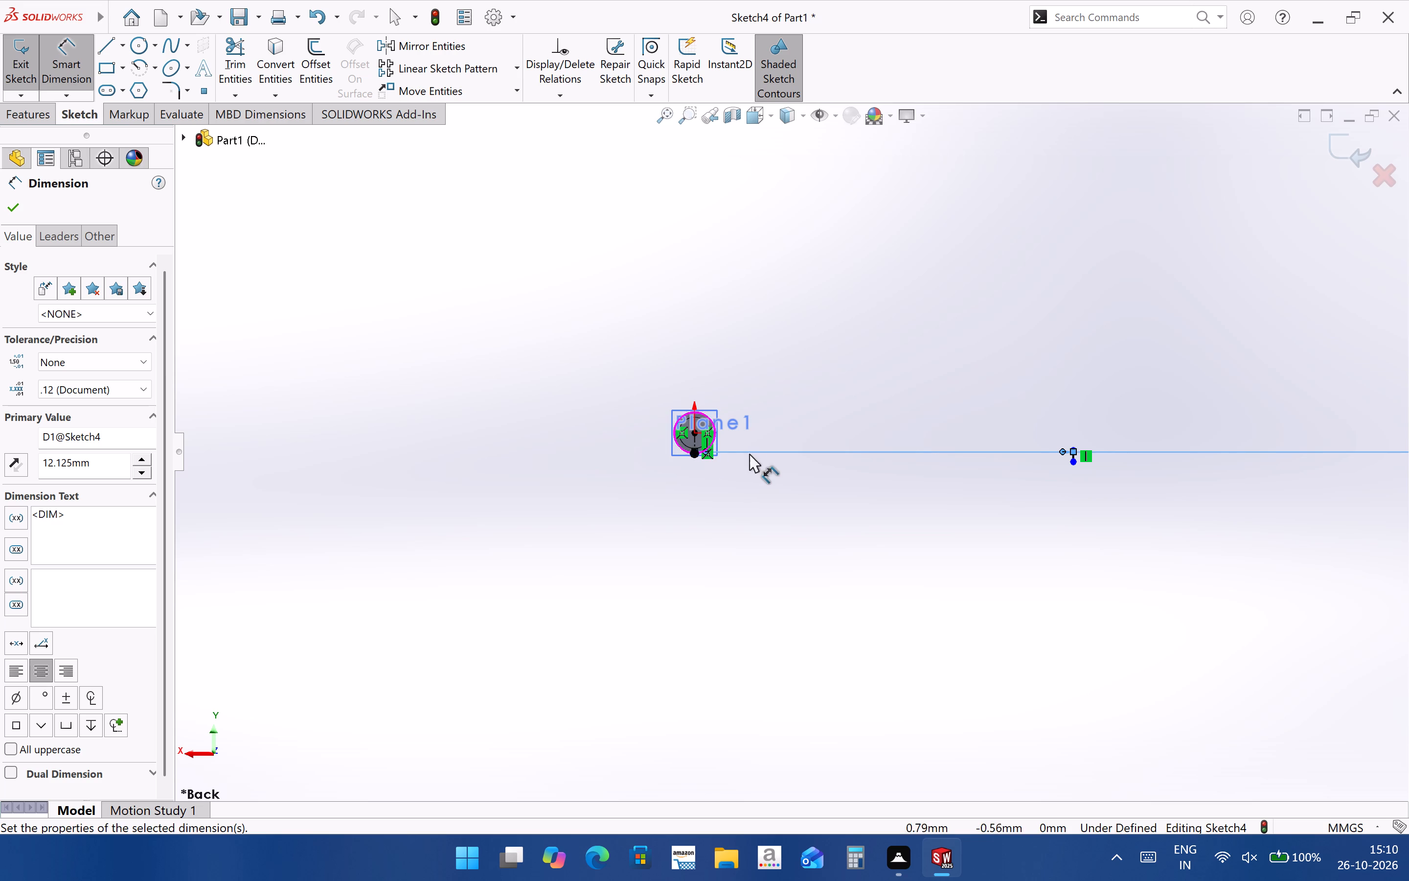
key(Escape)
scroll(702, 465, up, 4)
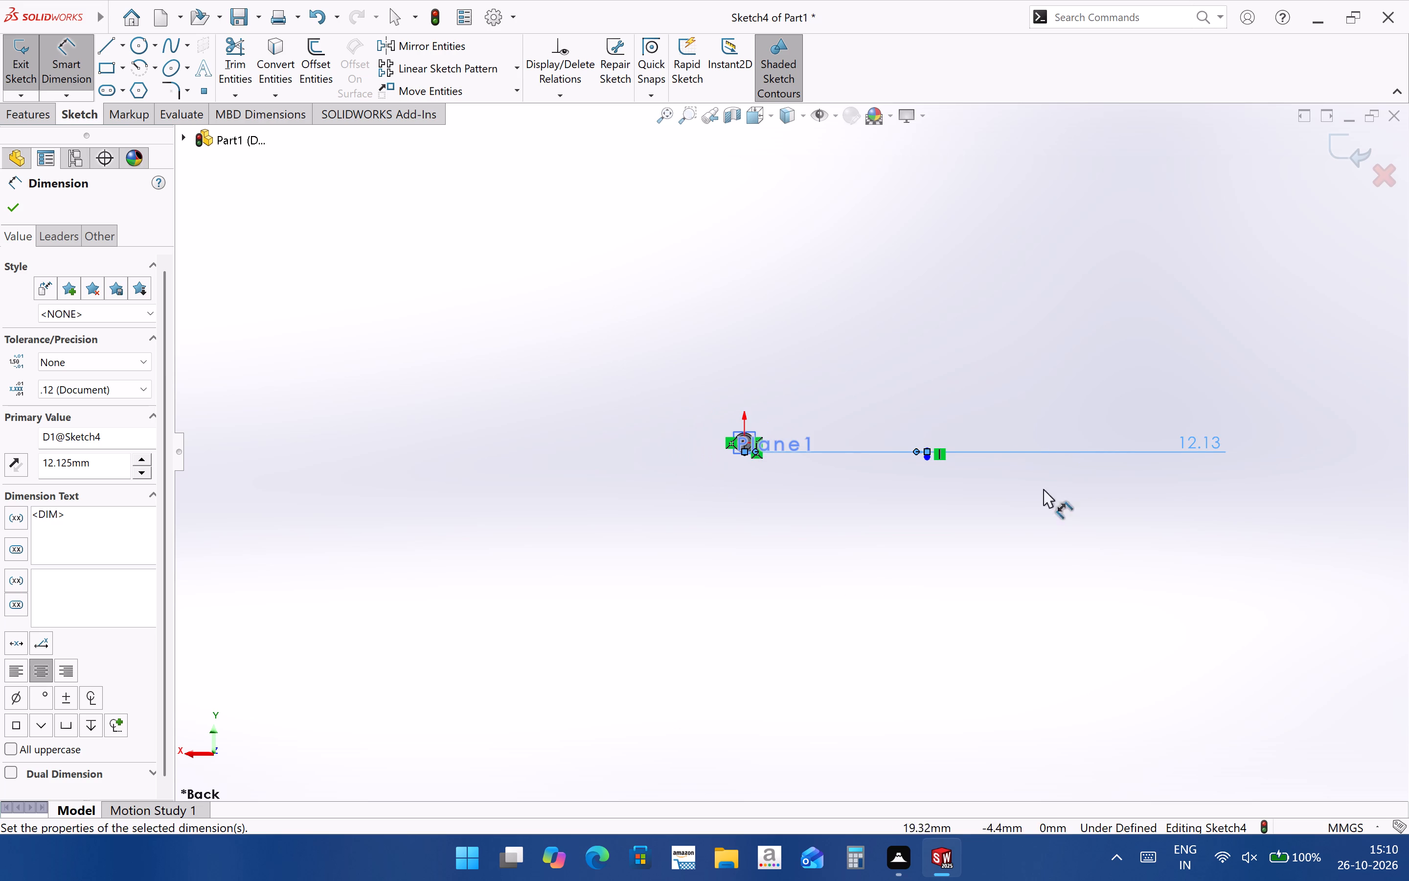
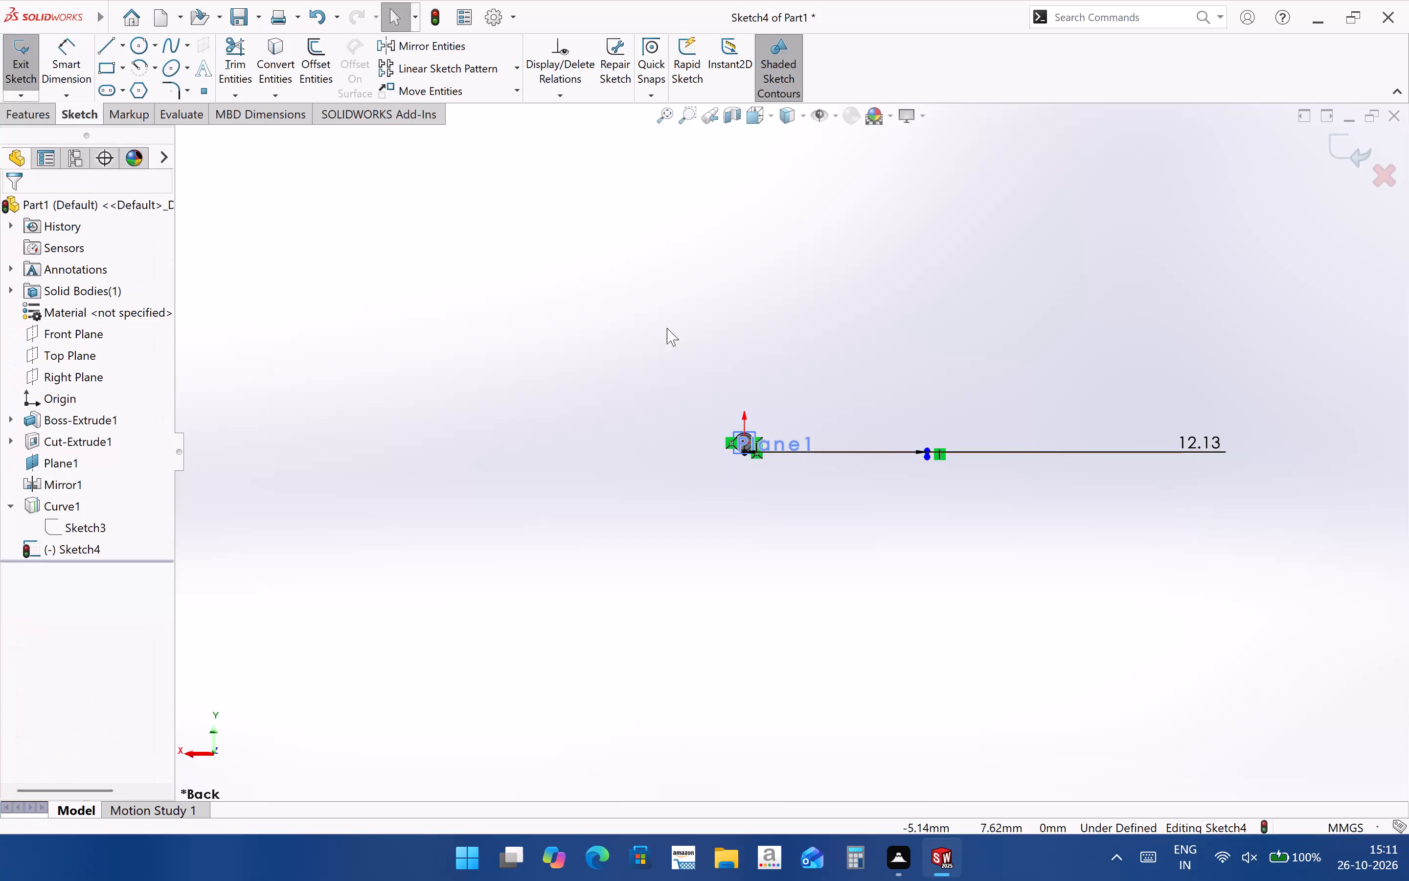
Delete the centerline and the dimensioned vertical line, and leave the end-face sketch discarding it.
click(734, 424)
drag(686, 360, 1320, 621)
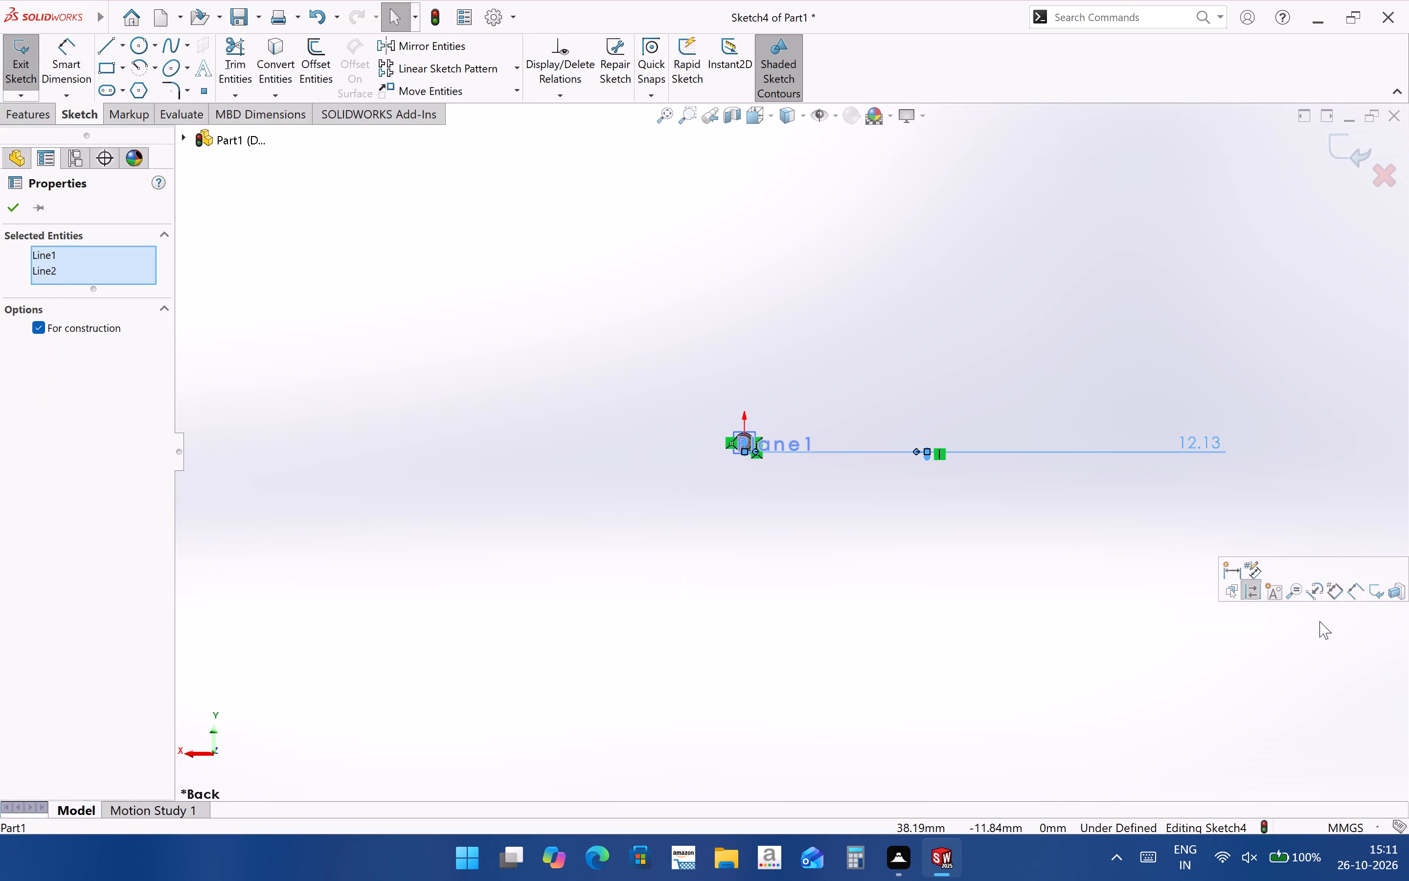
key(Delete)
scroll(850, 462, down, 12)
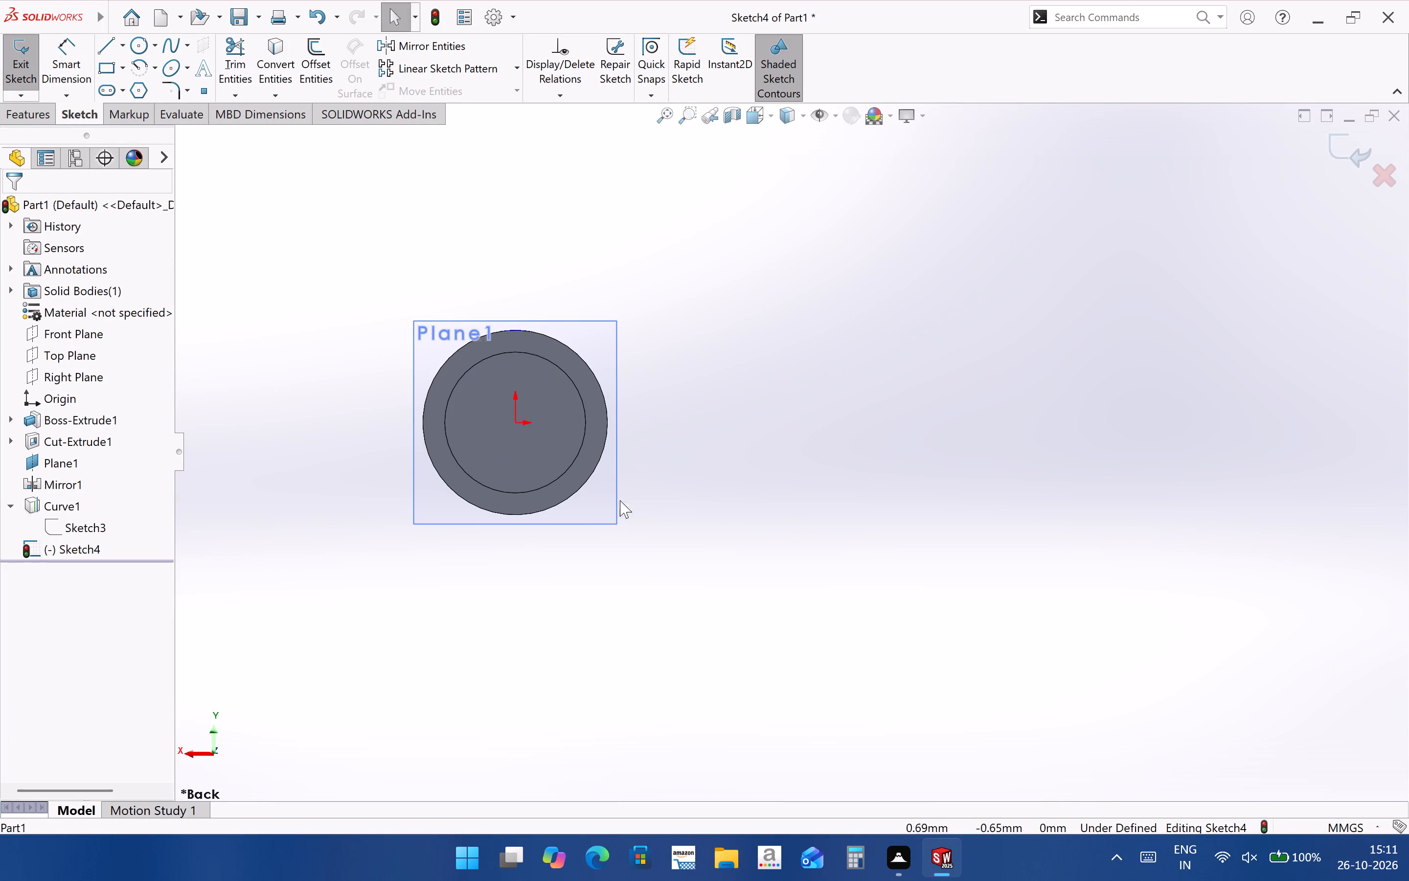
click(1389, 182)
click(760, 440)
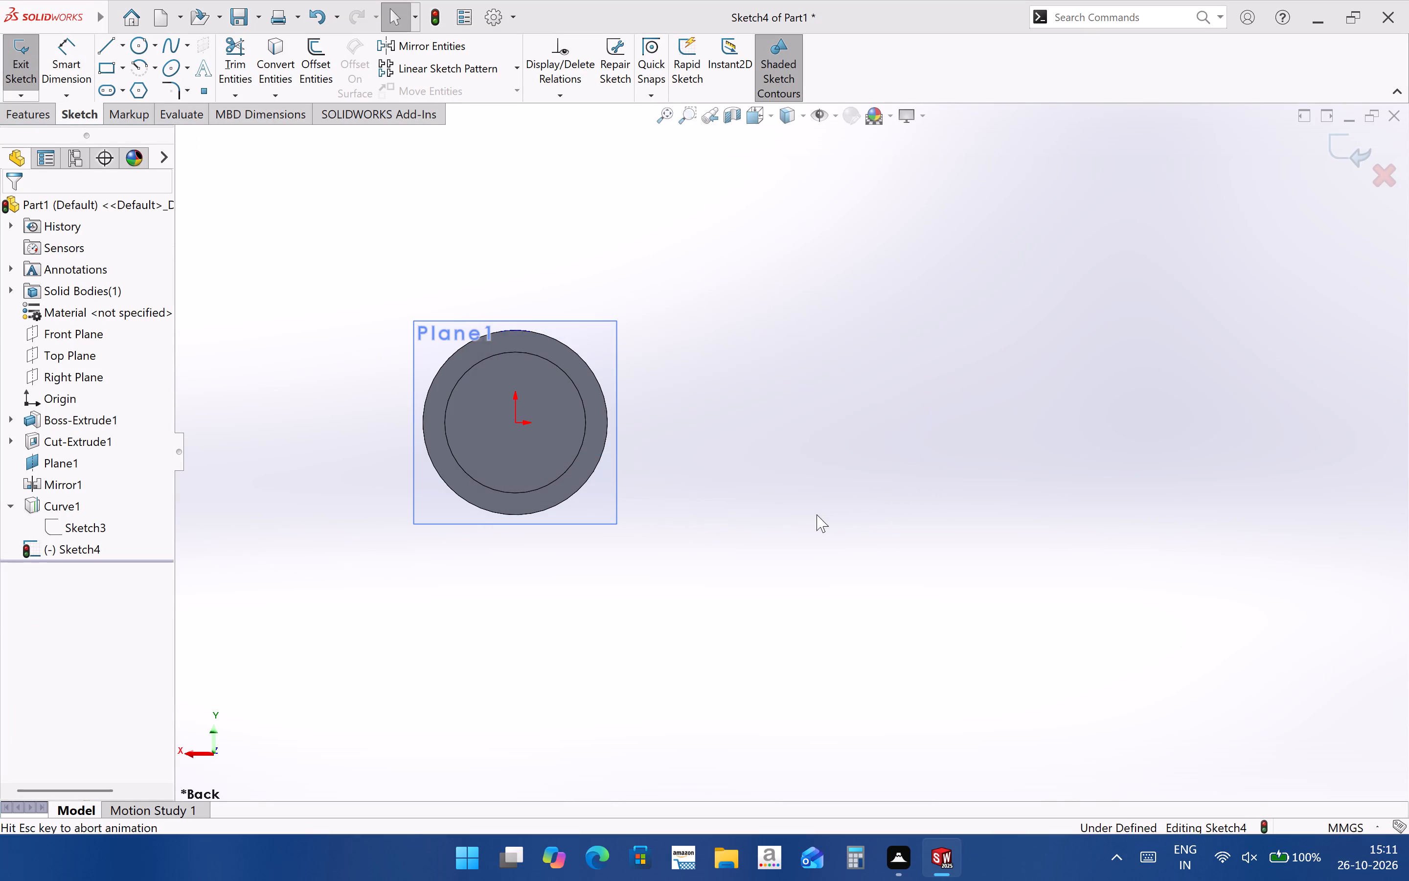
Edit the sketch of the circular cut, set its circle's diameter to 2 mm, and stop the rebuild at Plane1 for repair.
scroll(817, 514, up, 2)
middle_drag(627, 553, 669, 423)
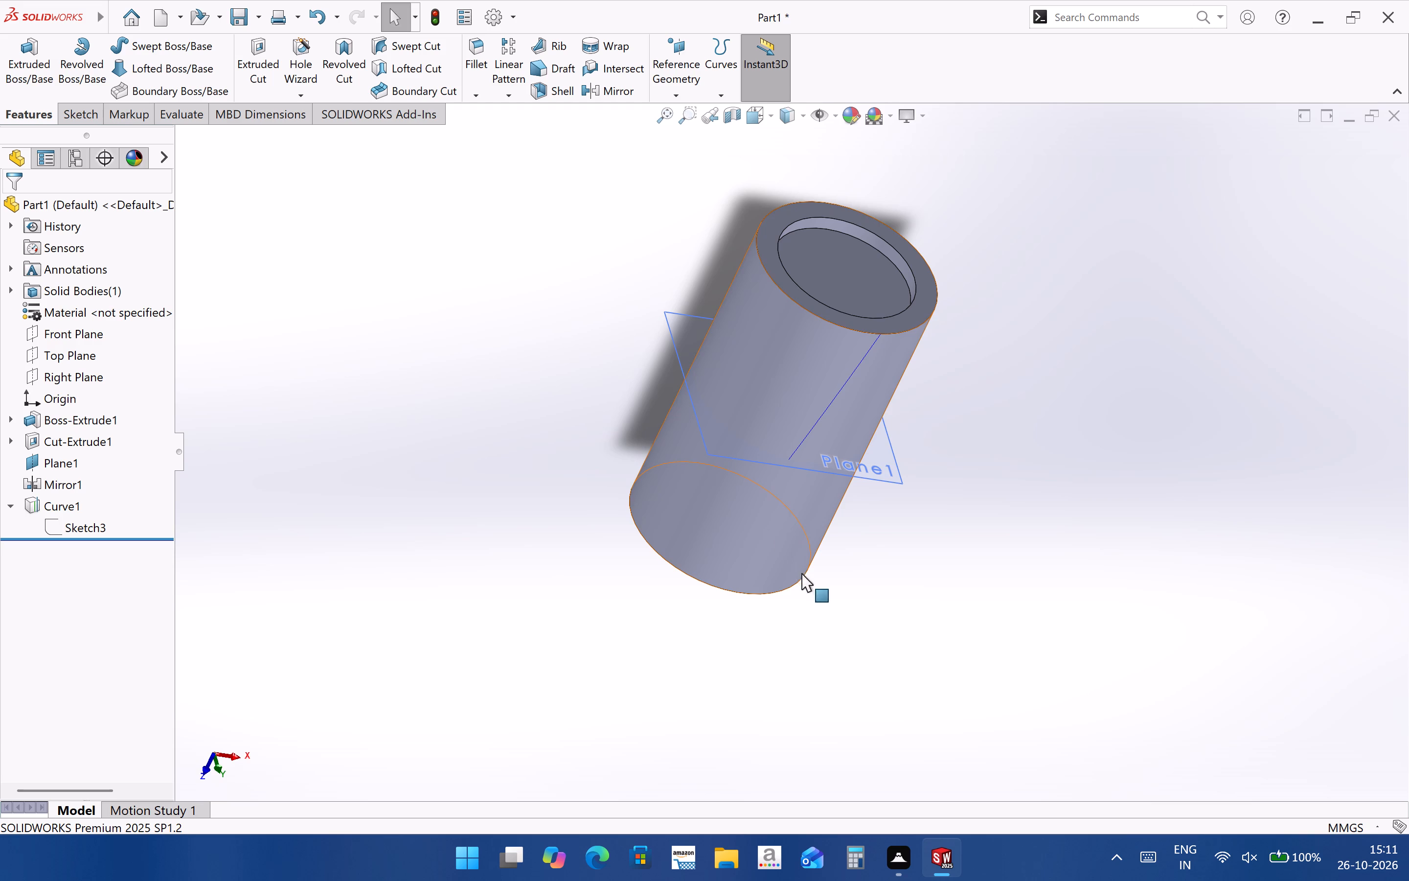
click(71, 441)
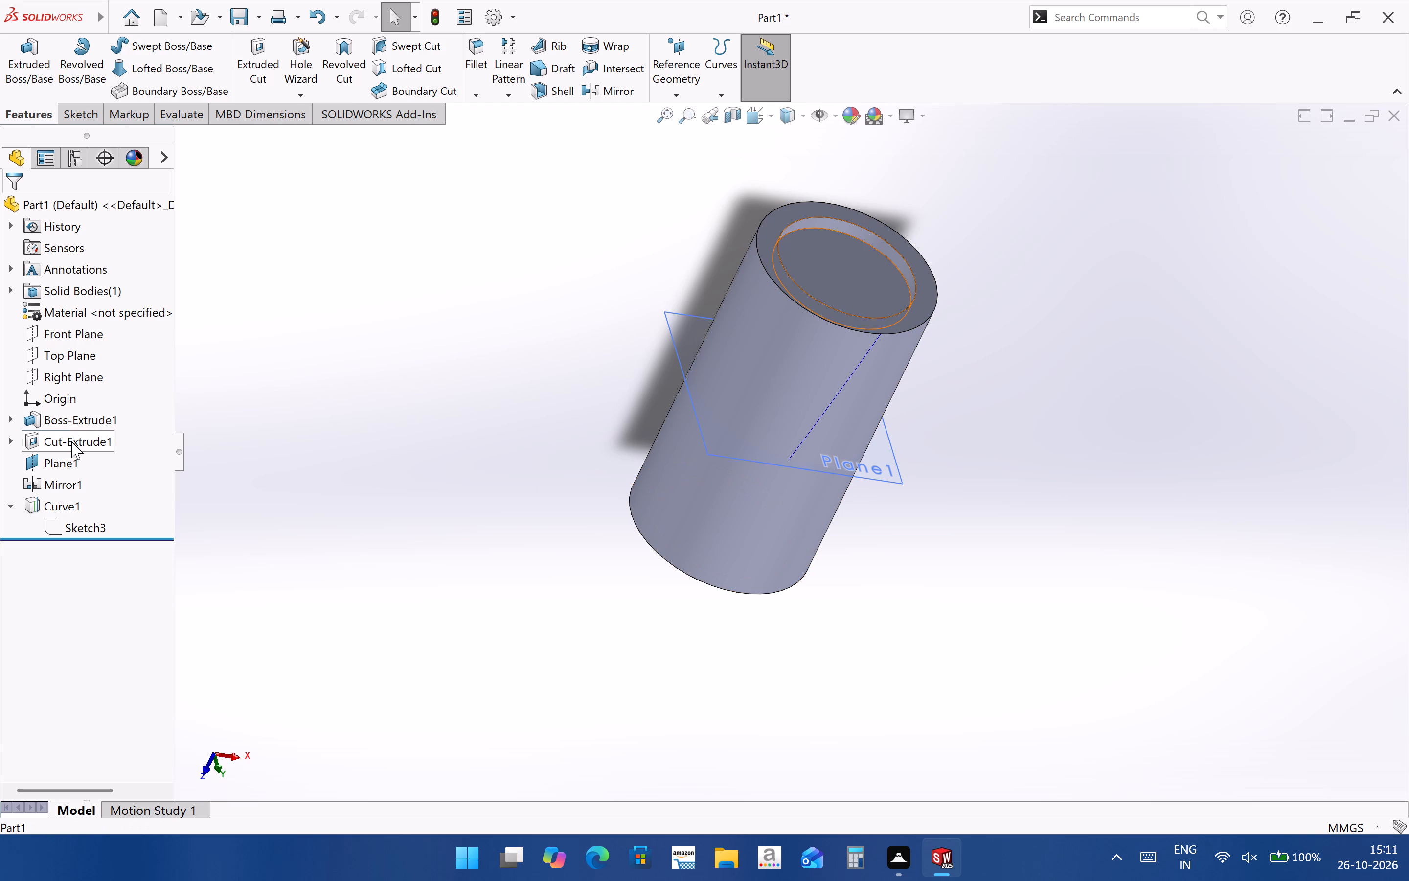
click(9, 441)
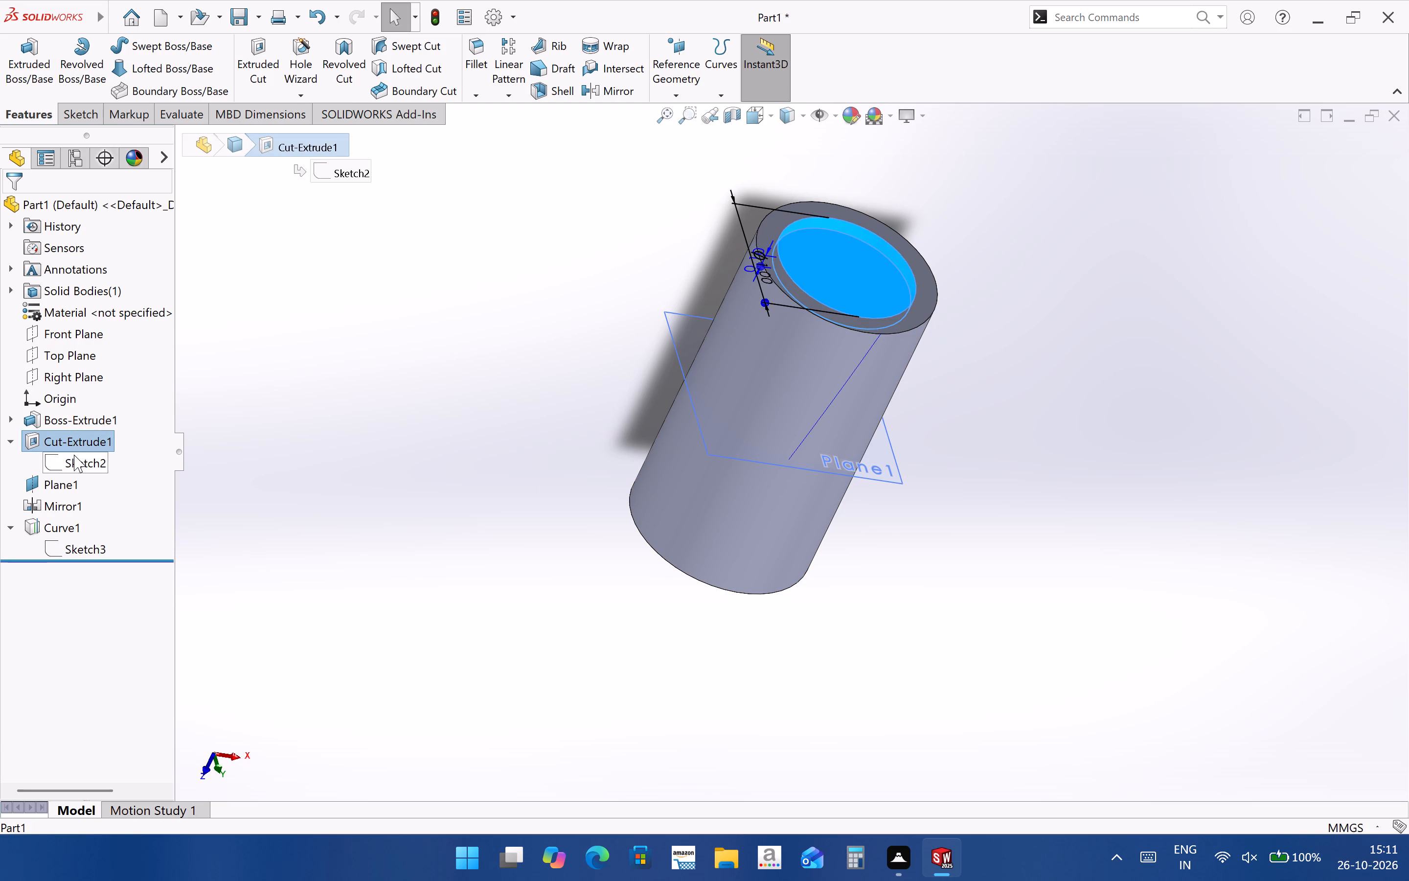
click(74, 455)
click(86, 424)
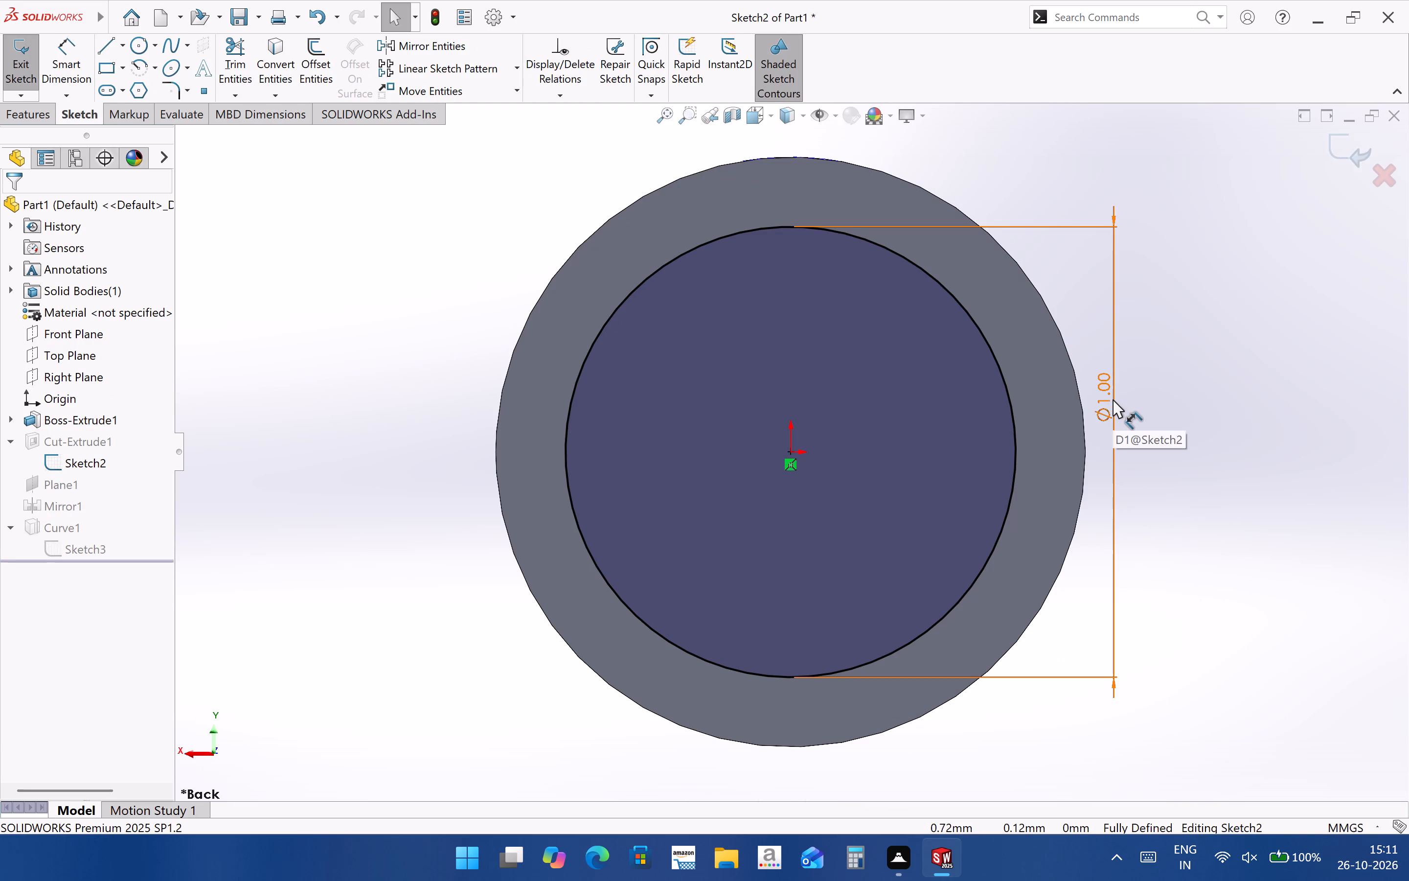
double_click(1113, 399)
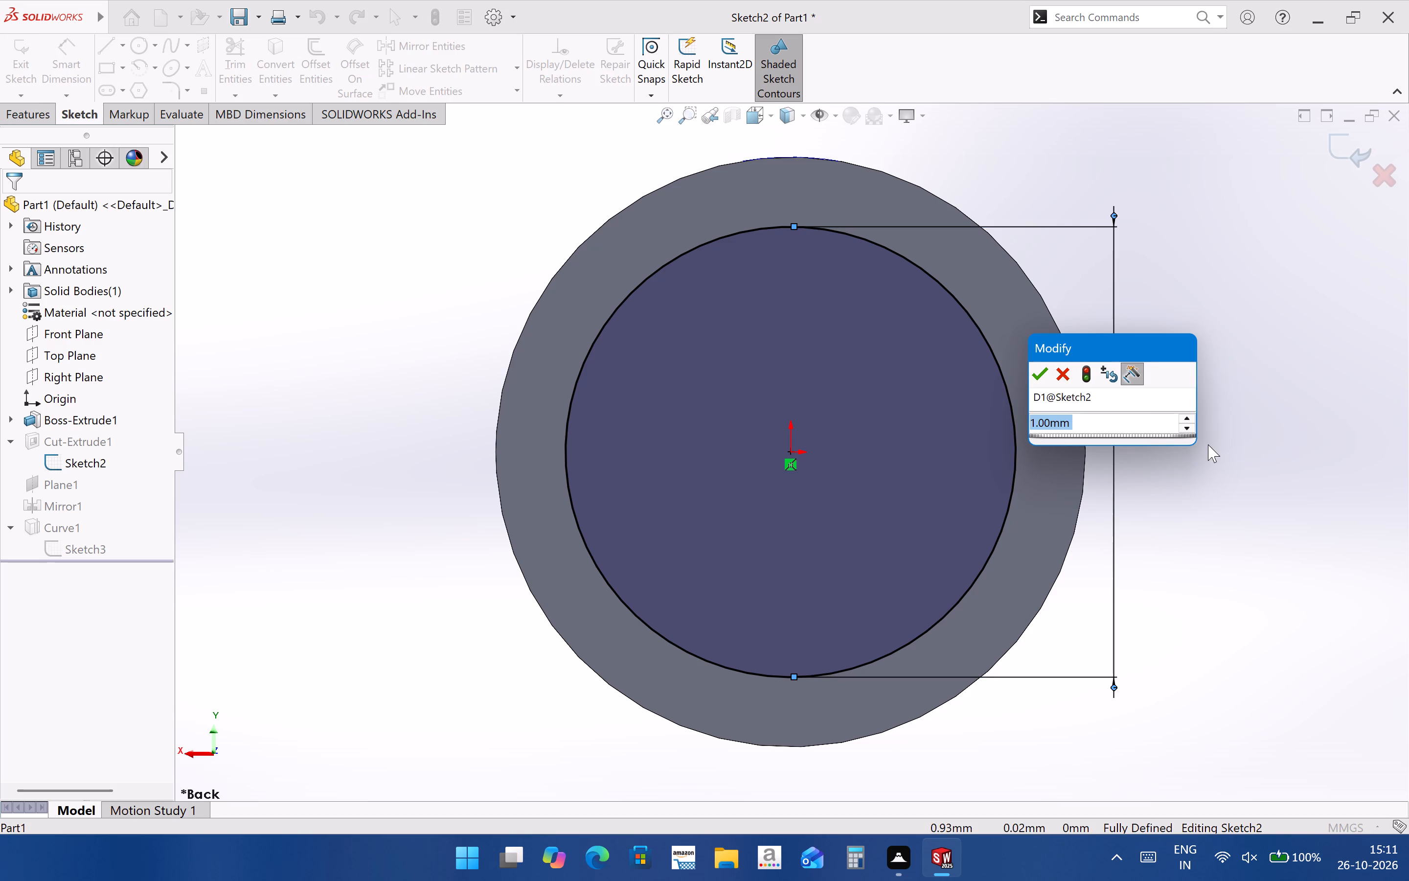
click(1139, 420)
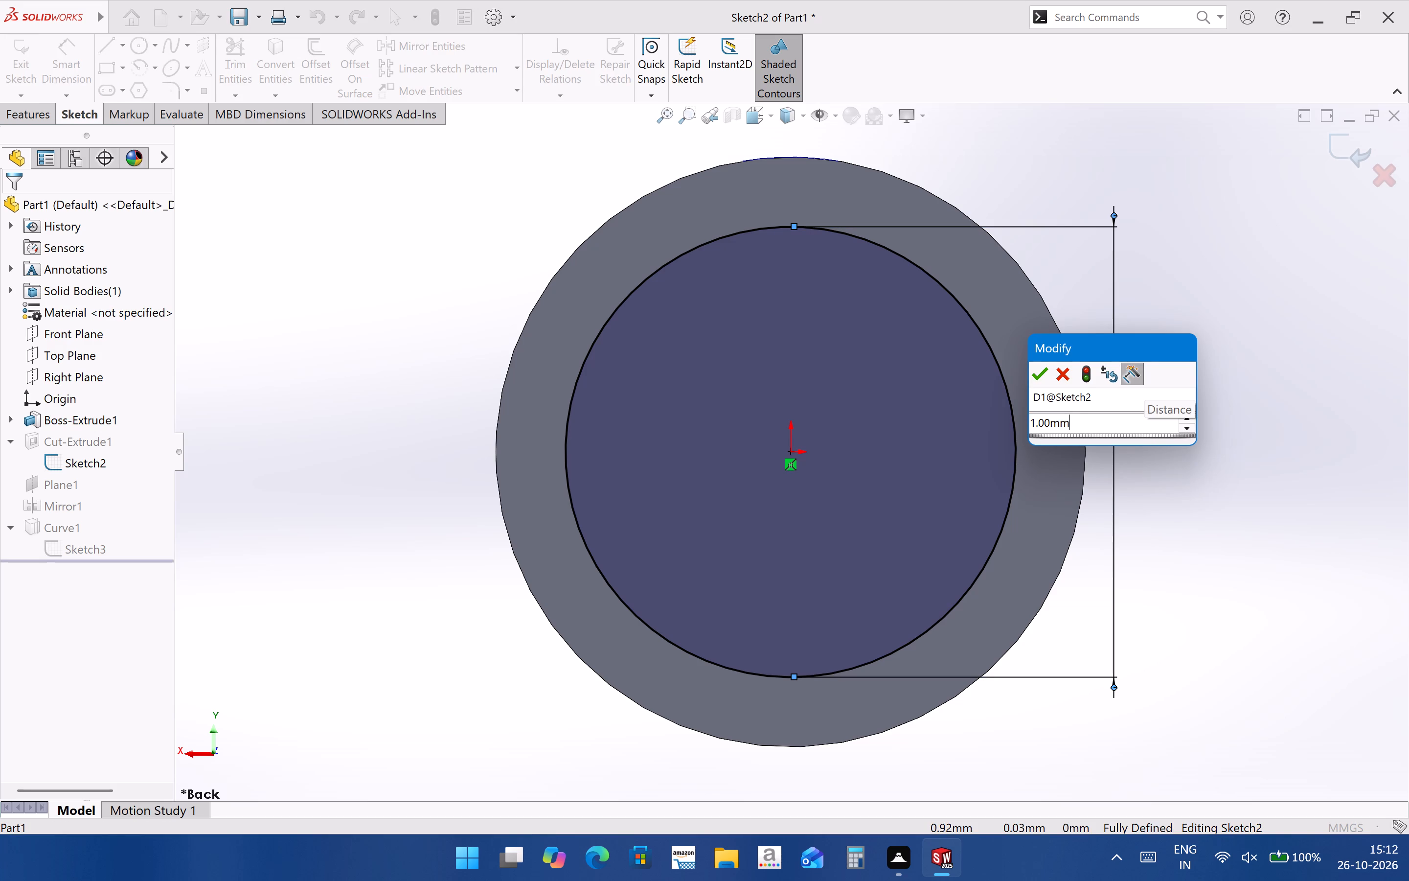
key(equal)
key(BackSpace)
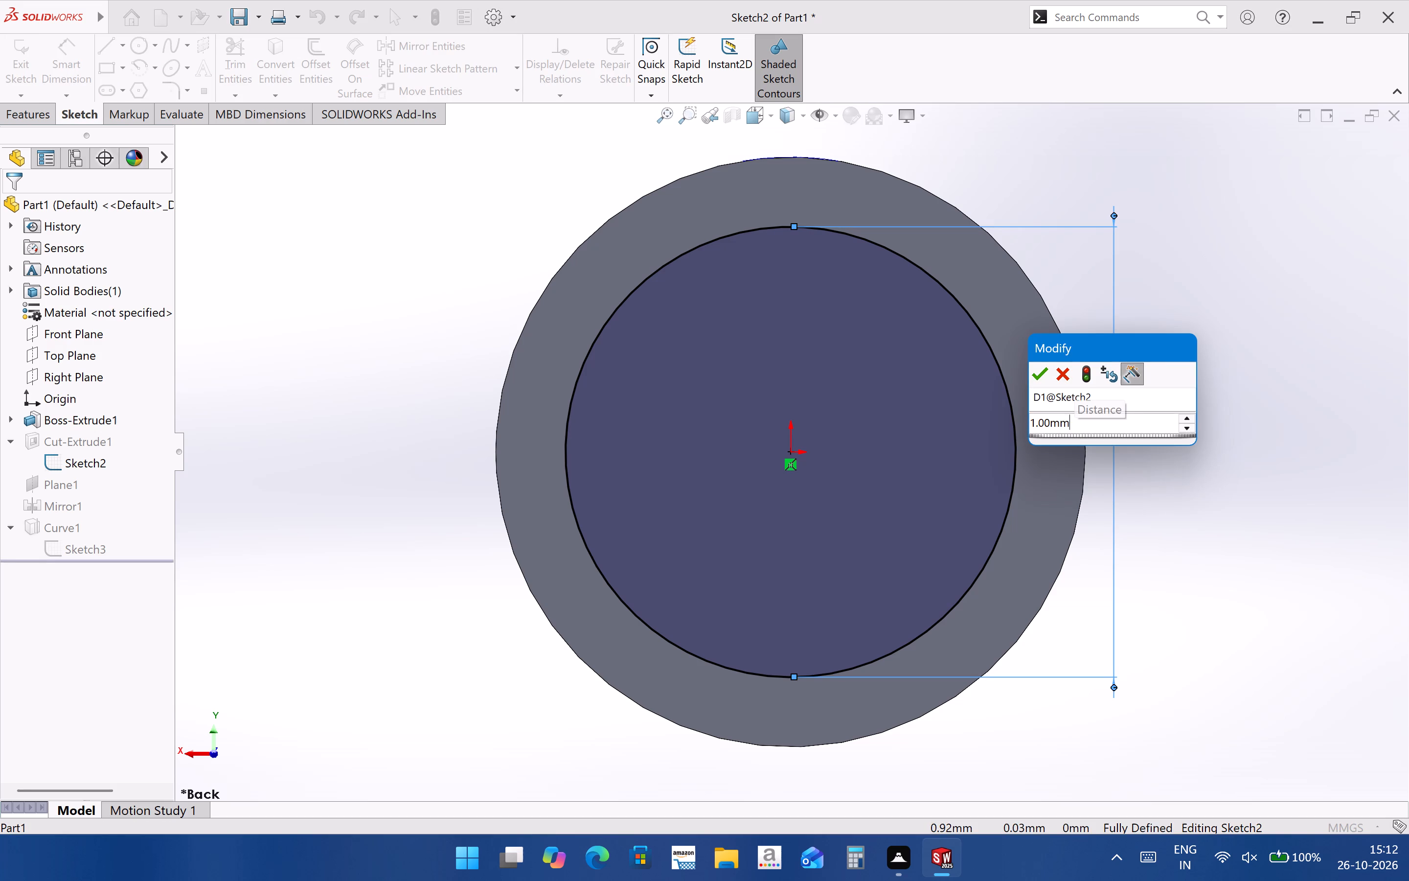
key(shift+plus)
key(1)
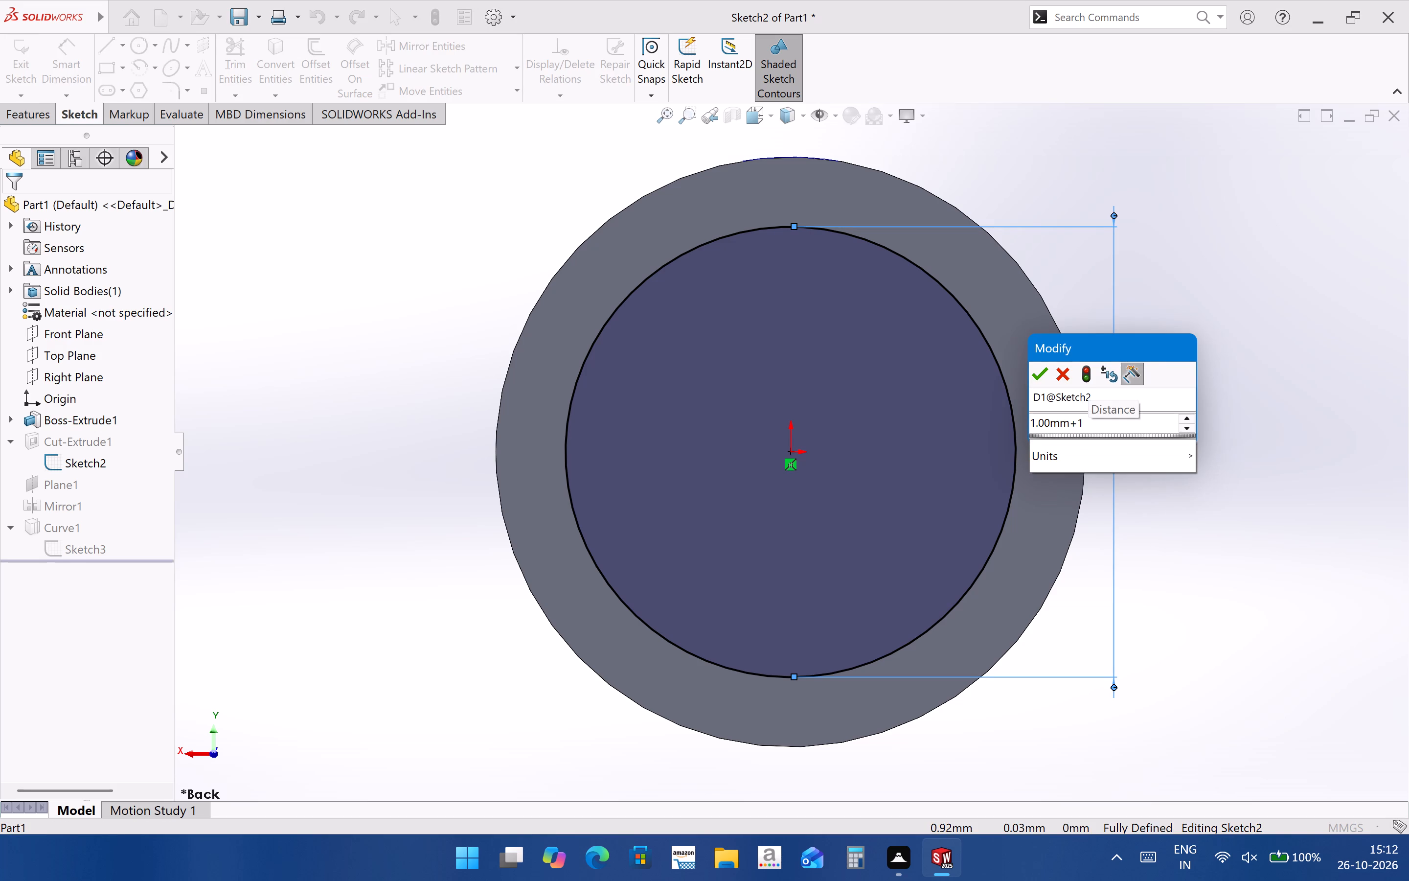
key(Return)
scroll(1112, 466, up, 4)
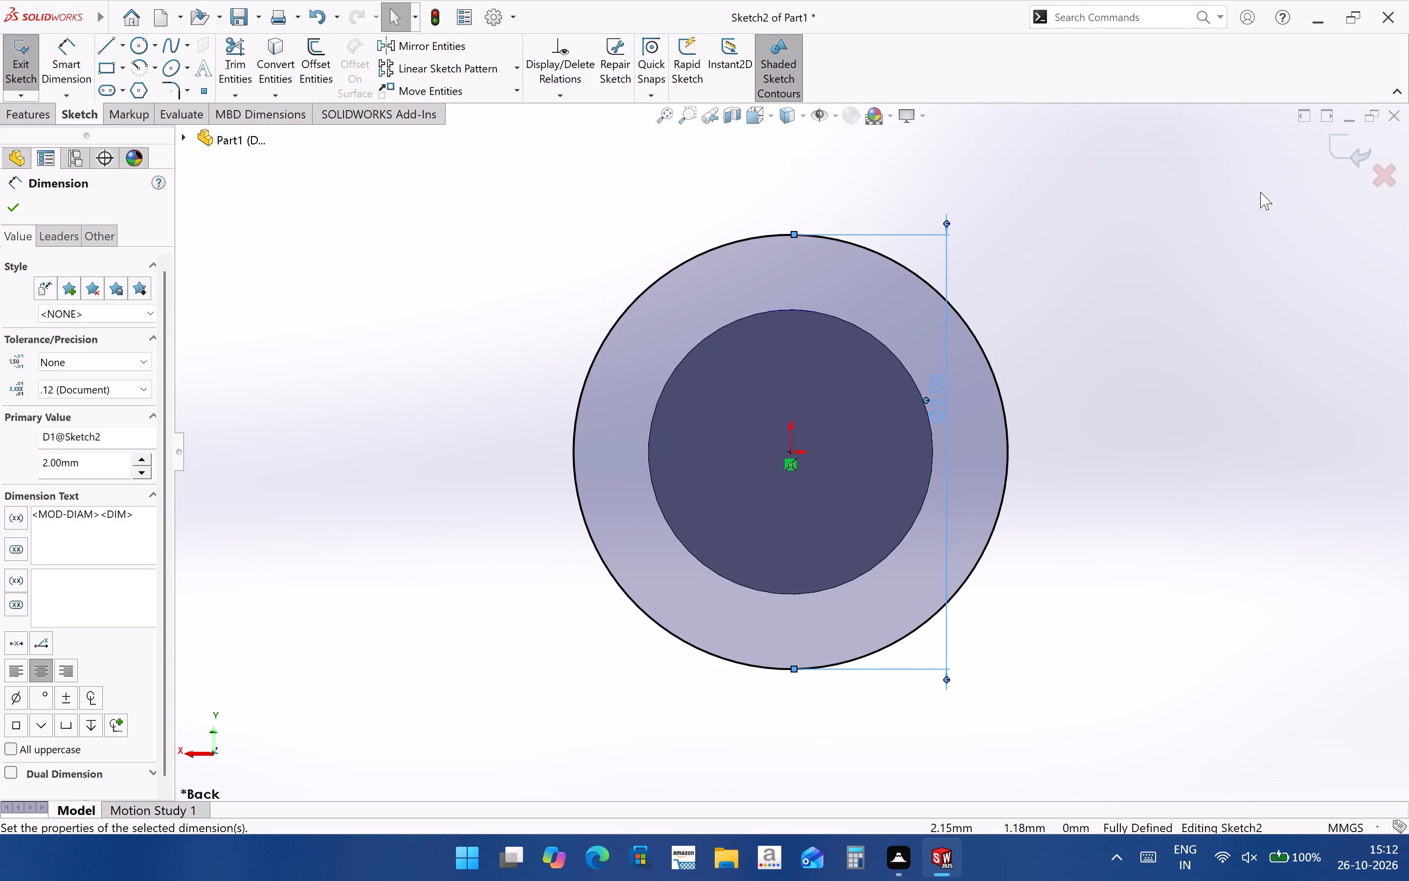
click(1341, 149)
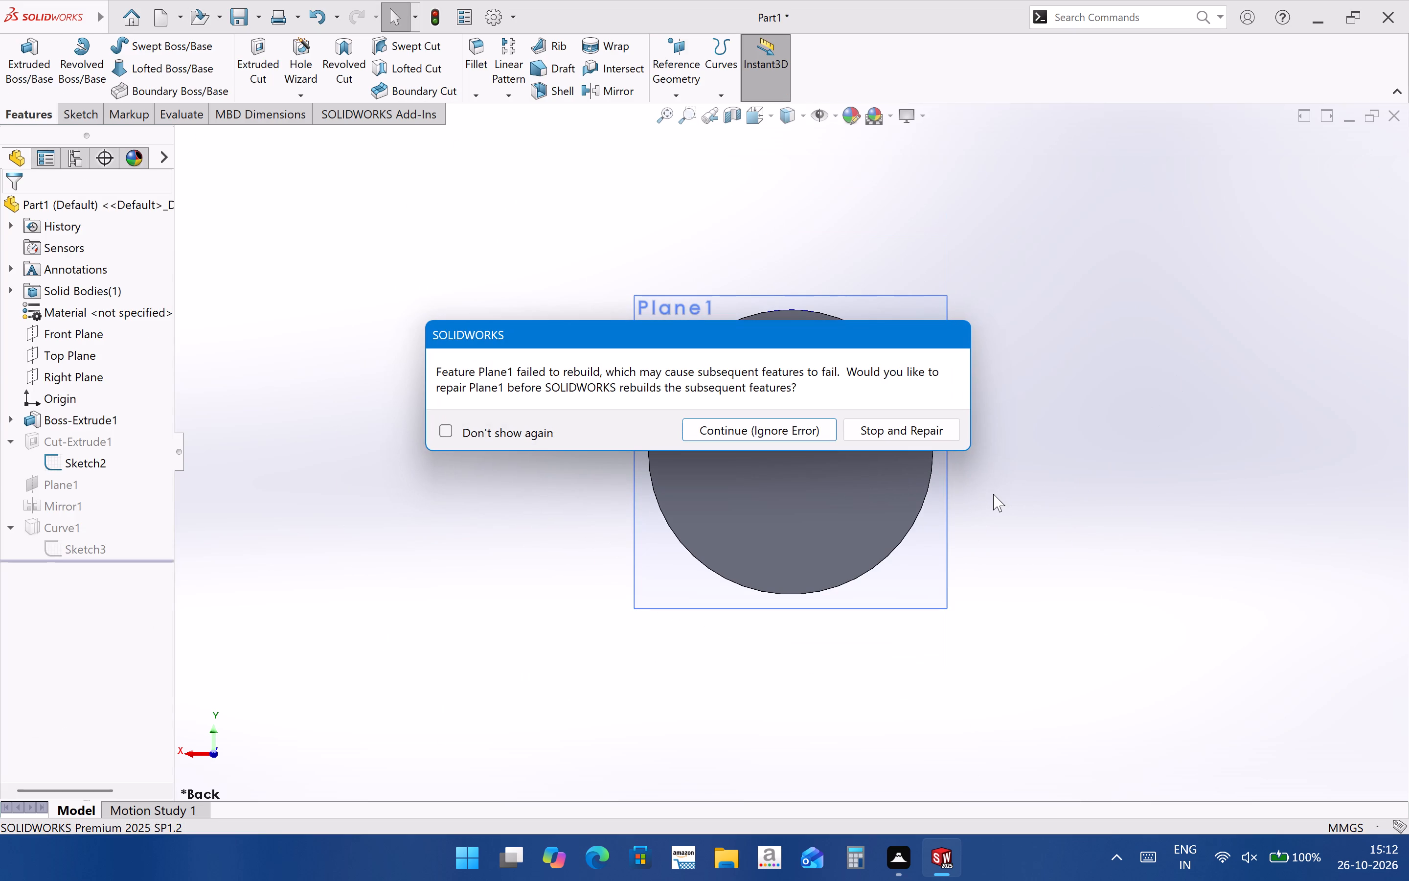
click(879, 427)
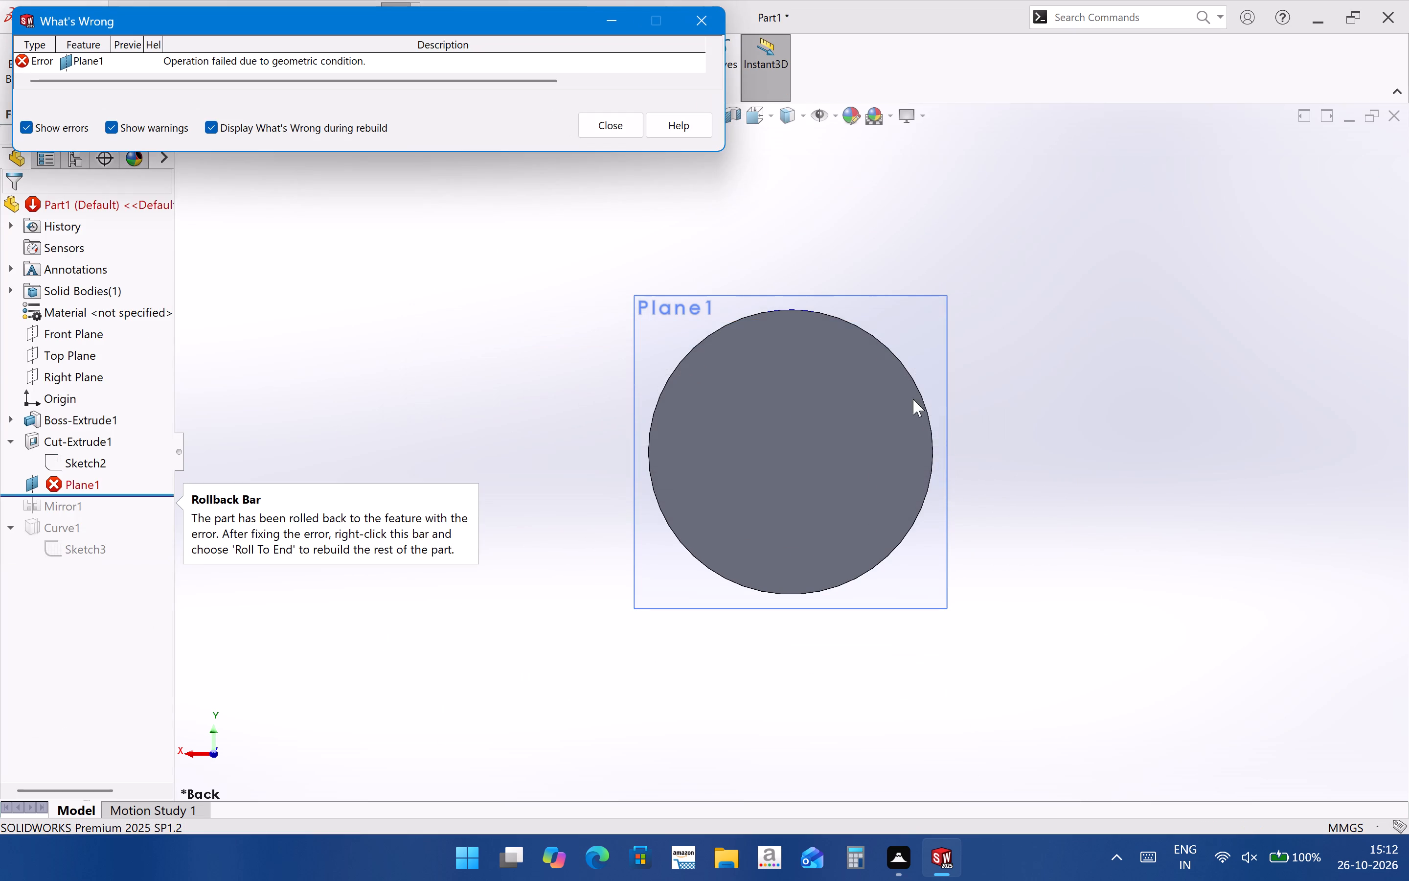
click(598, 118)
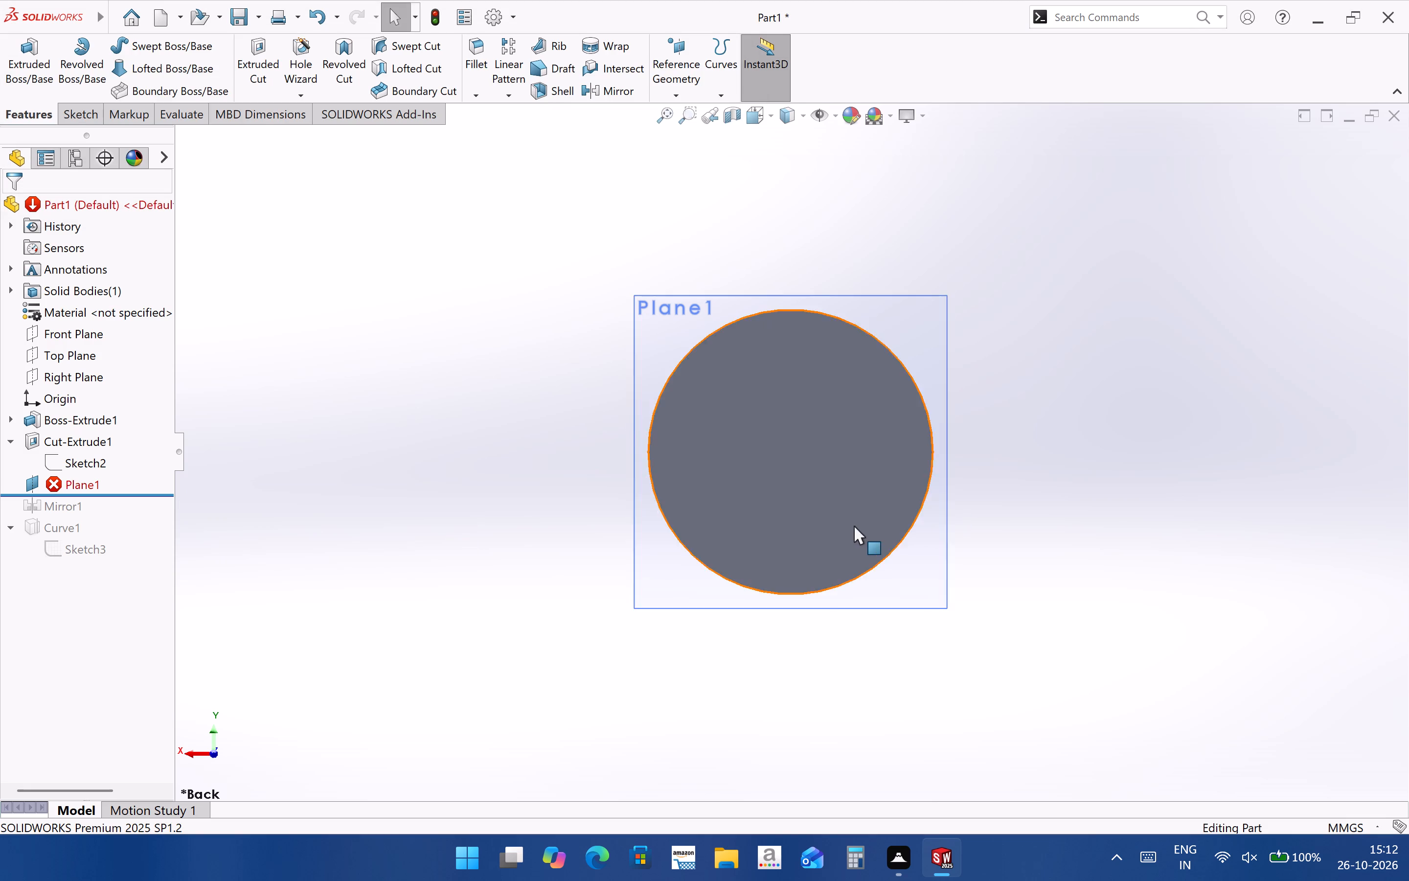
Delete Plane1 together with its dependent mirror feature, sketch and projected curve.
middle_drag(849, 525, 896, 296)
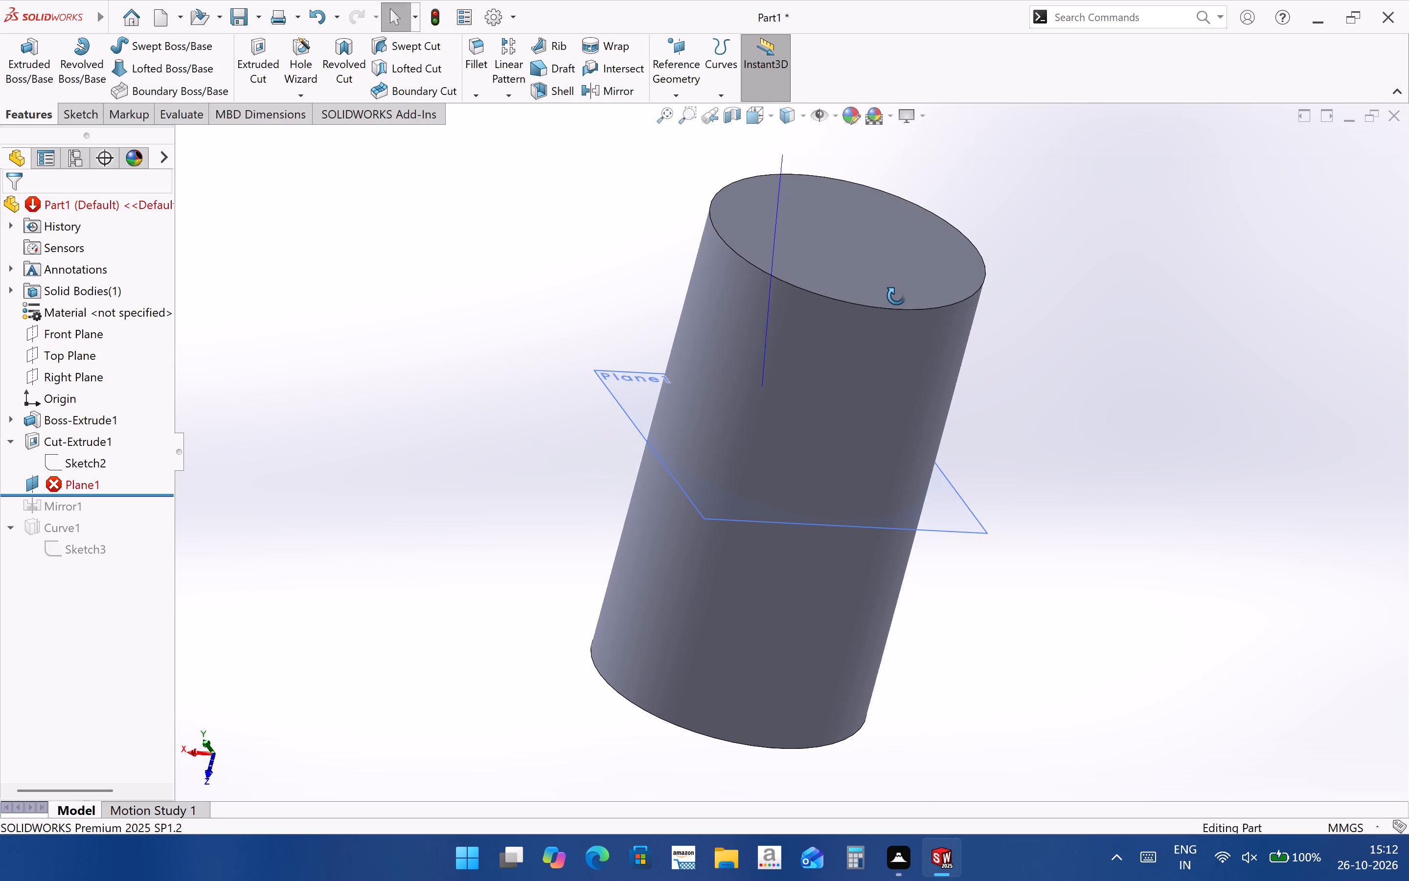
middle_drag(896, 296, 896, 297)
click(91, 486)
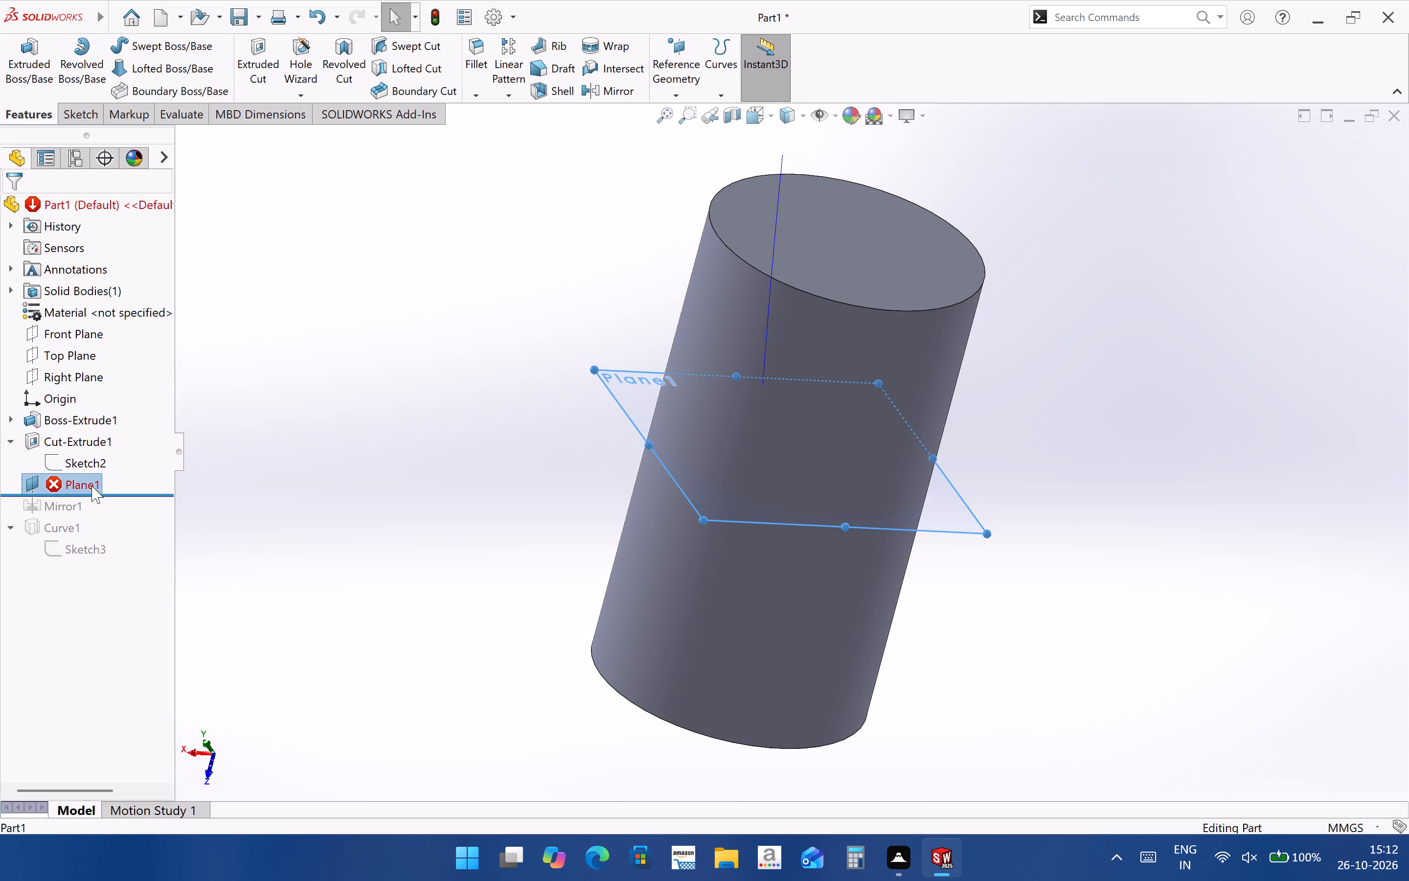
key(Delete)
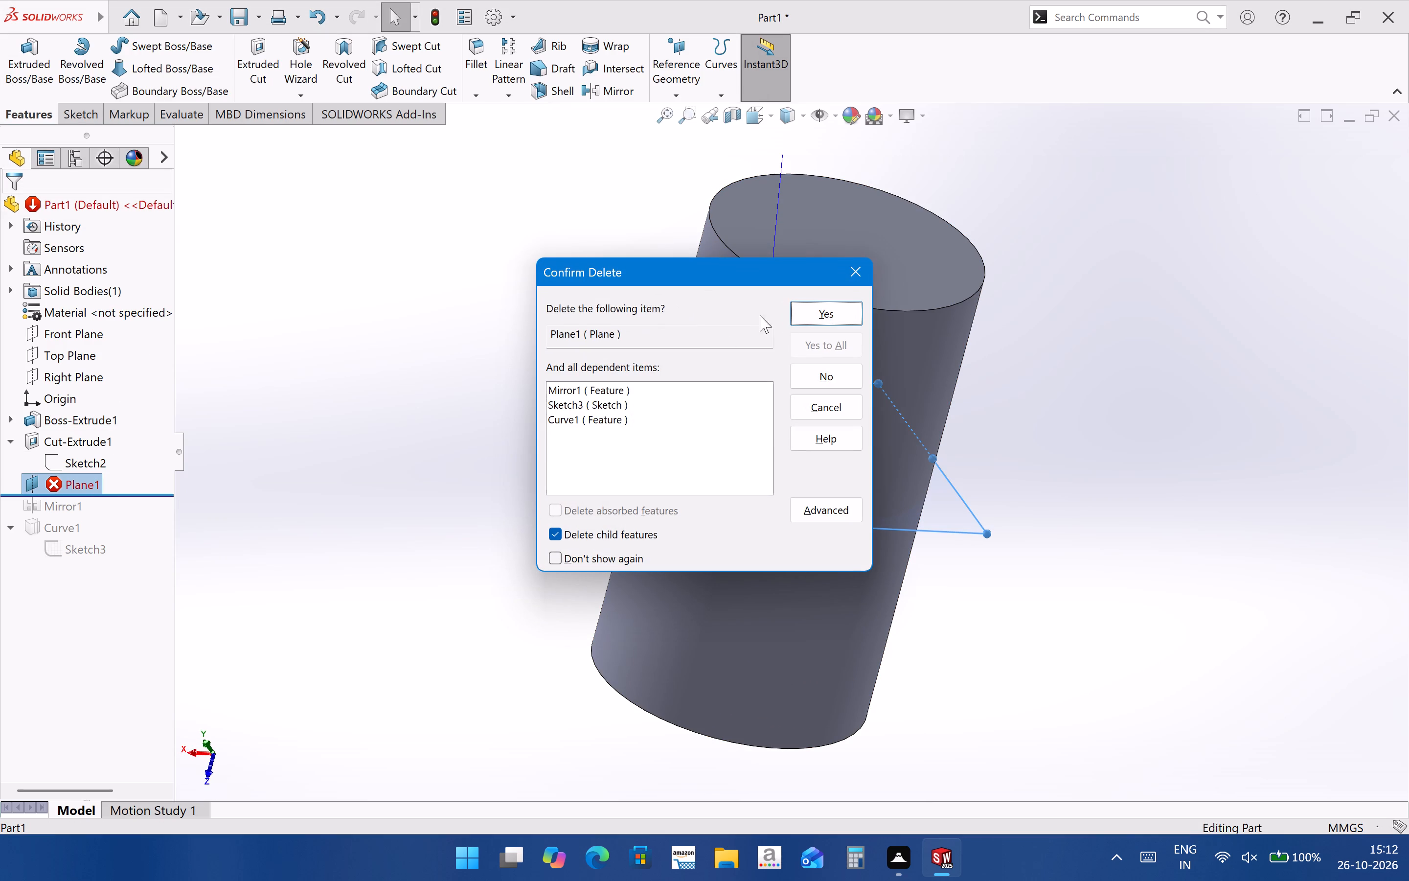
click(808, 315)
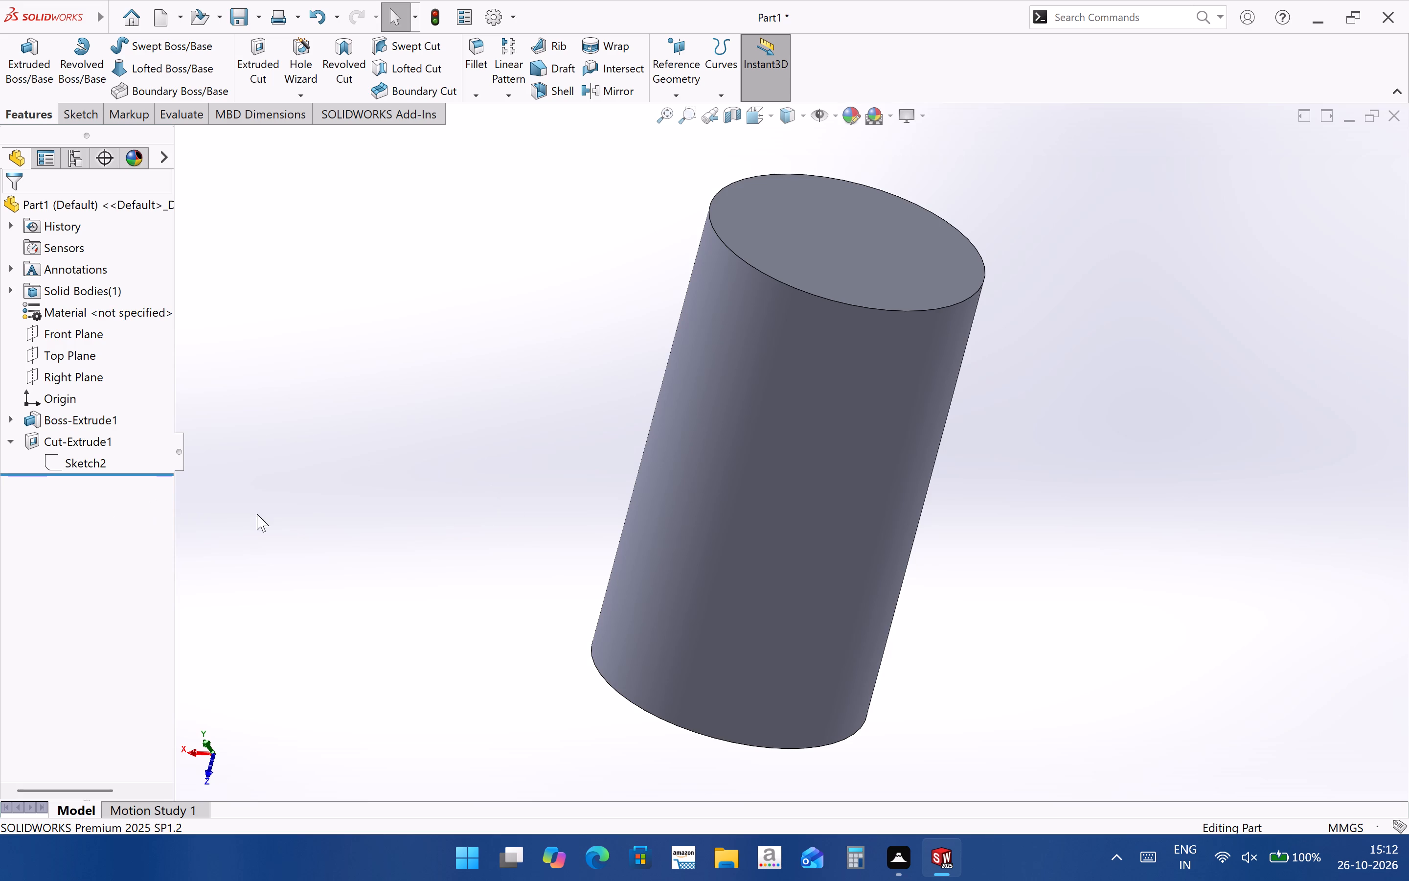
Reopen the circular cut's sketch and examine its circle against the cylinder's end face.
scroll(630, 458, up, 3)
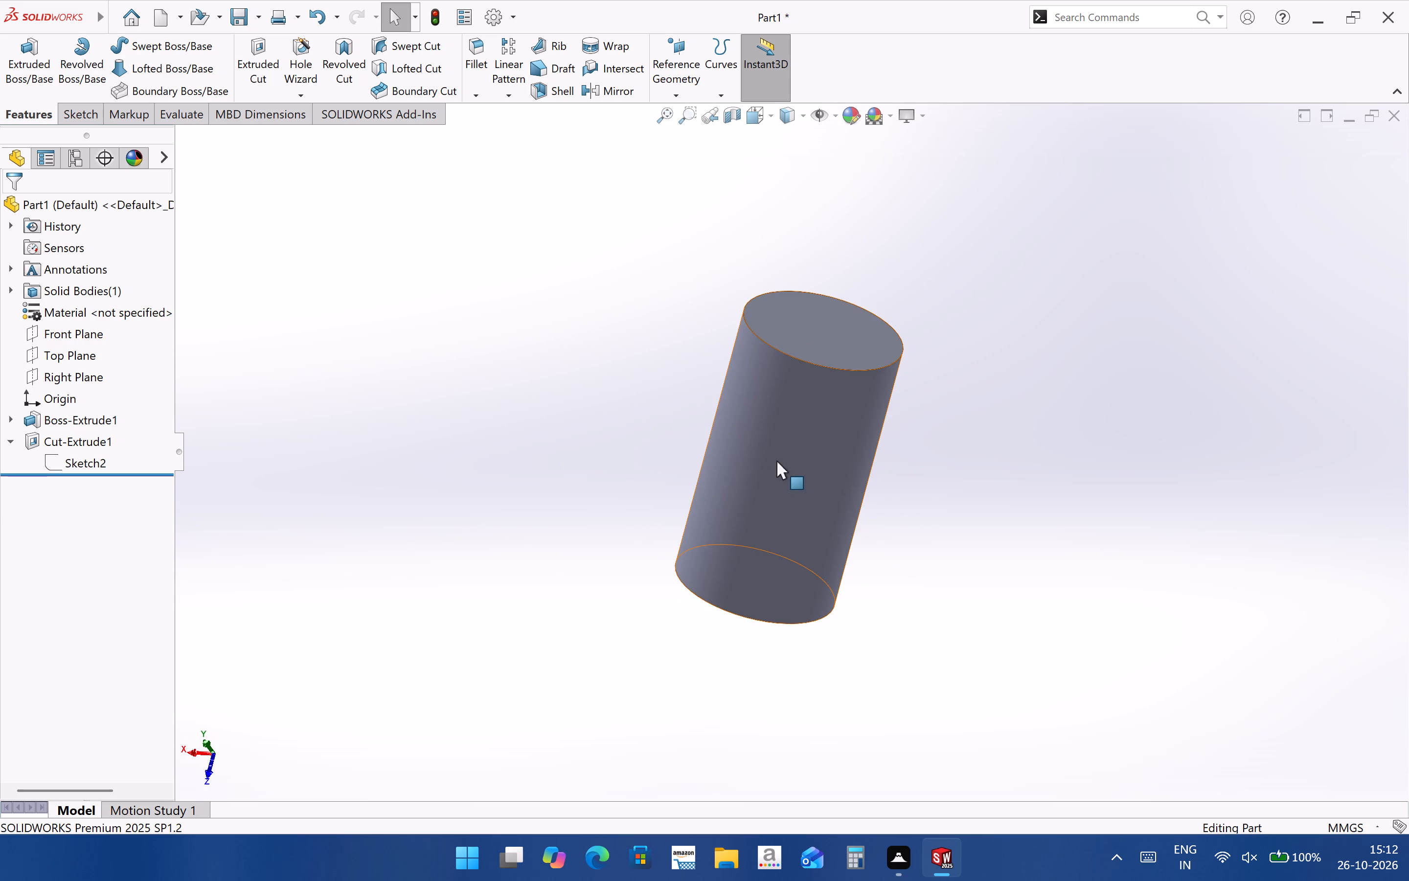
middle_drag(776, 460, 759, 505)
click(93, 440)
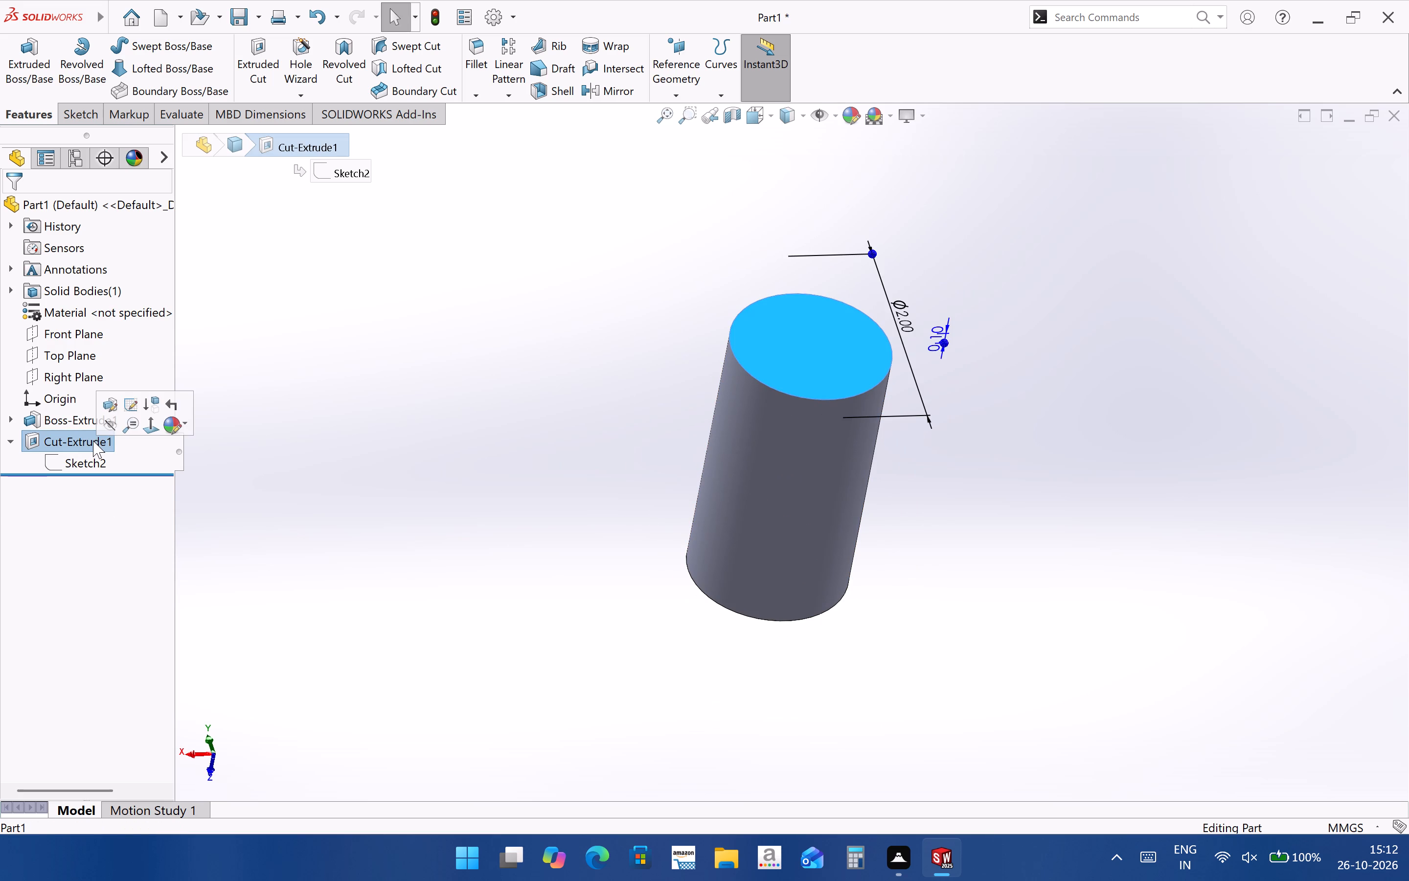
click(127, 408)
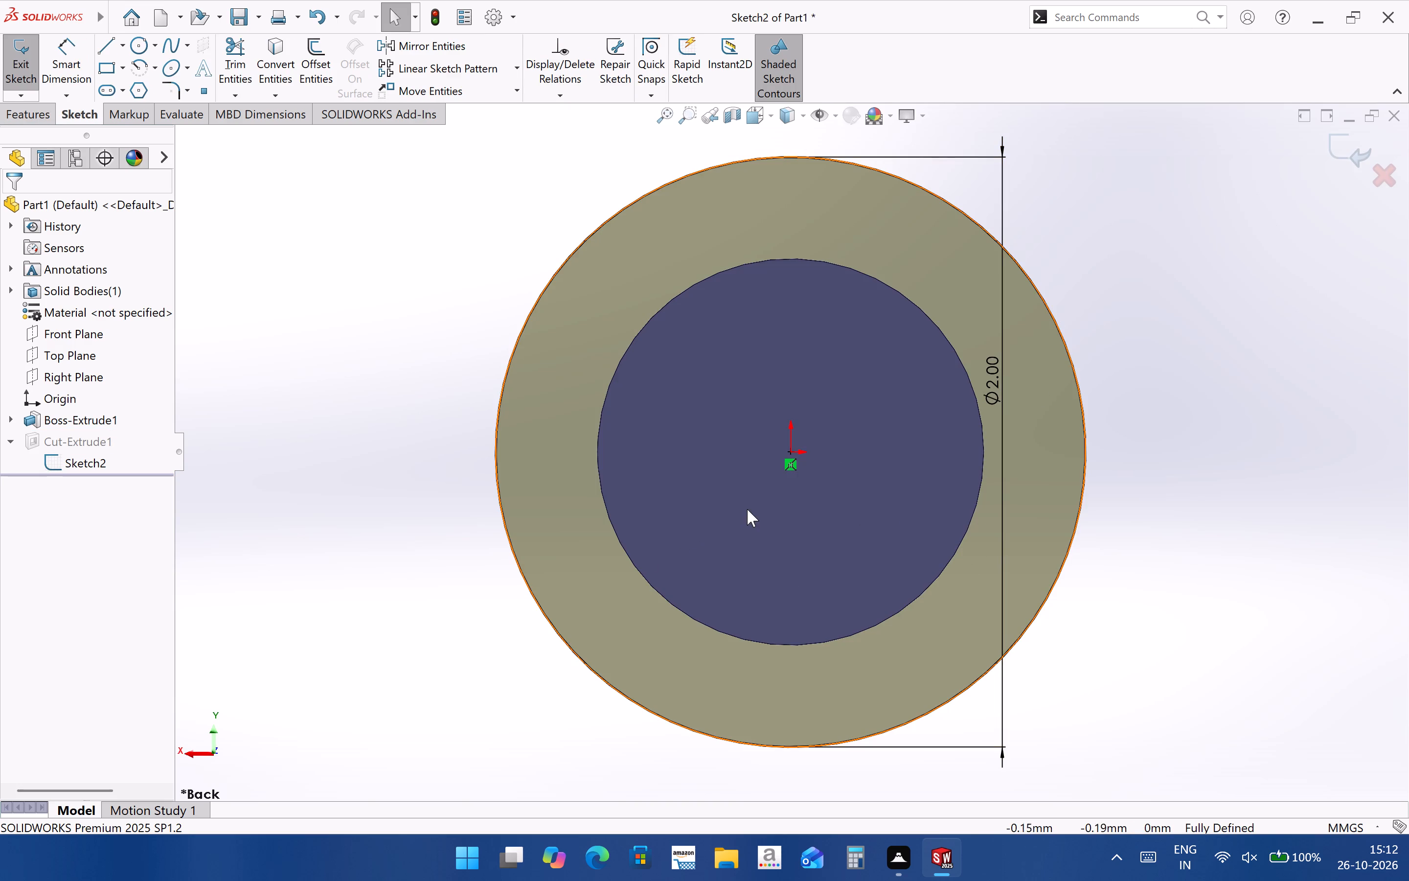
middle_drag(765, 487, 772, 473)
click(1351, 155)
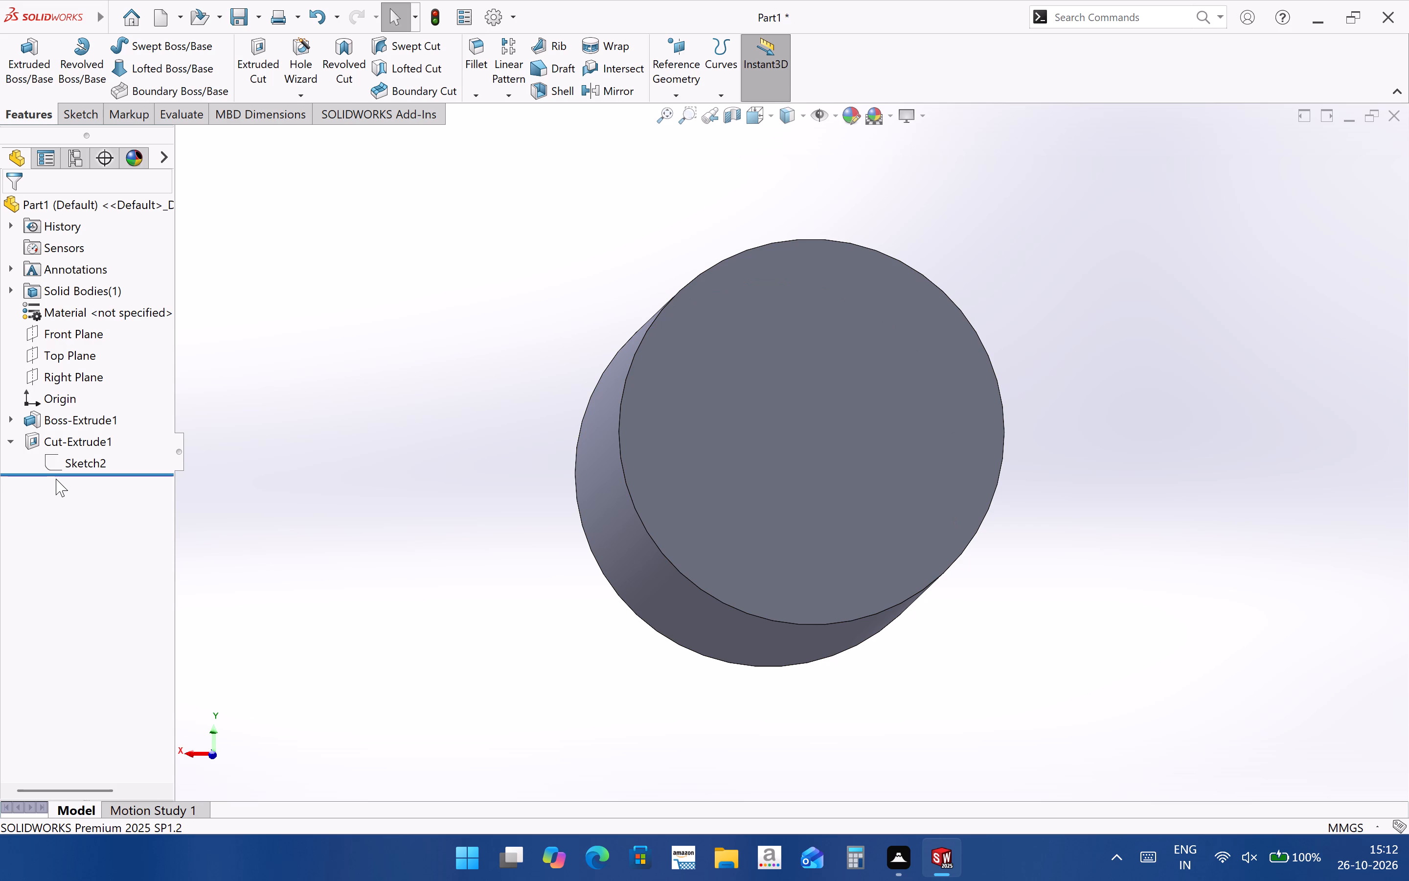
Change the document's unit system to MKS (meter, kilogram, second).
click(1361, 816)
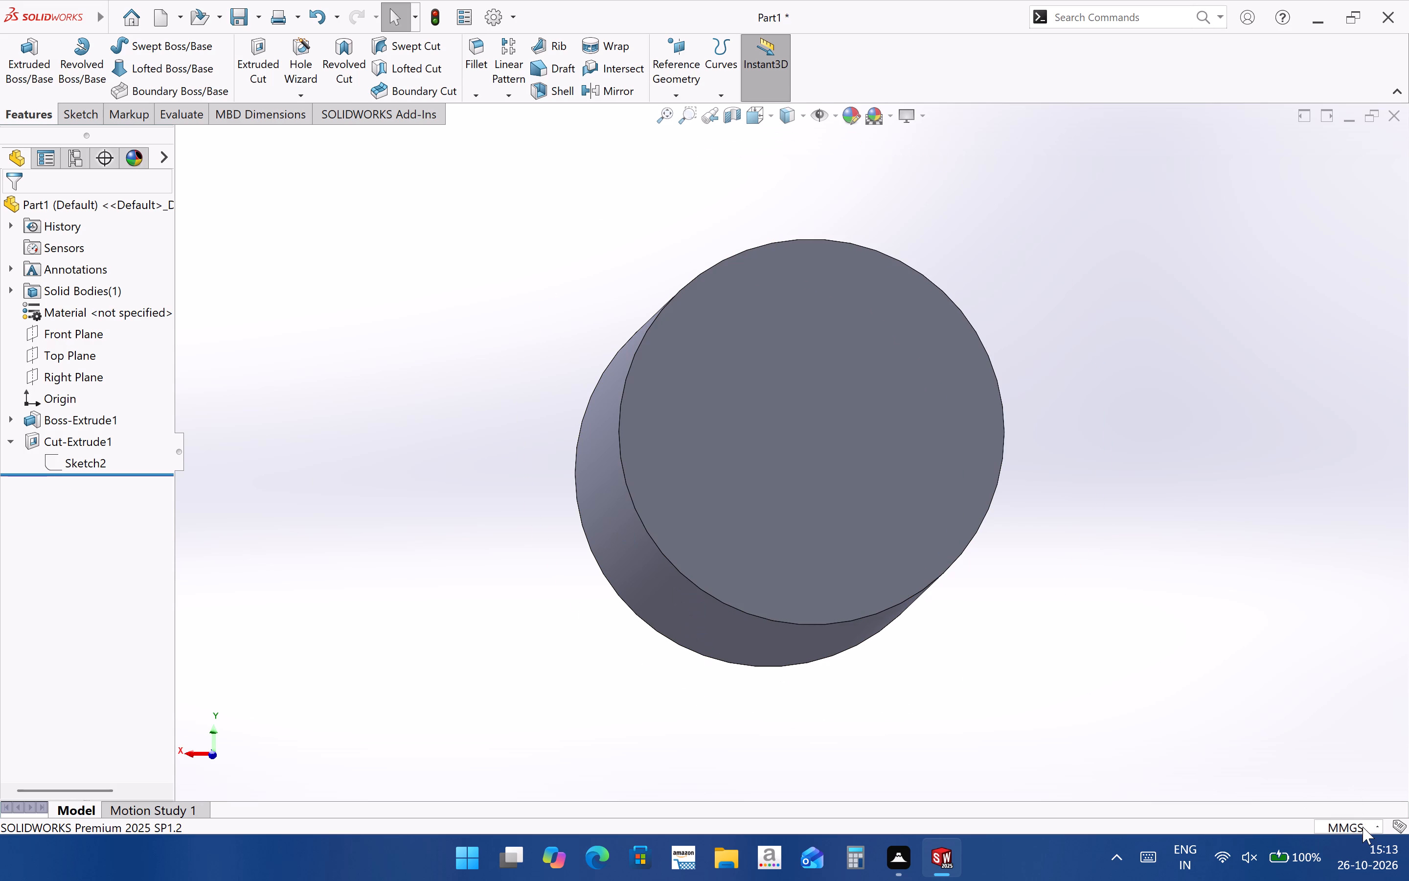
click(1363, 827)
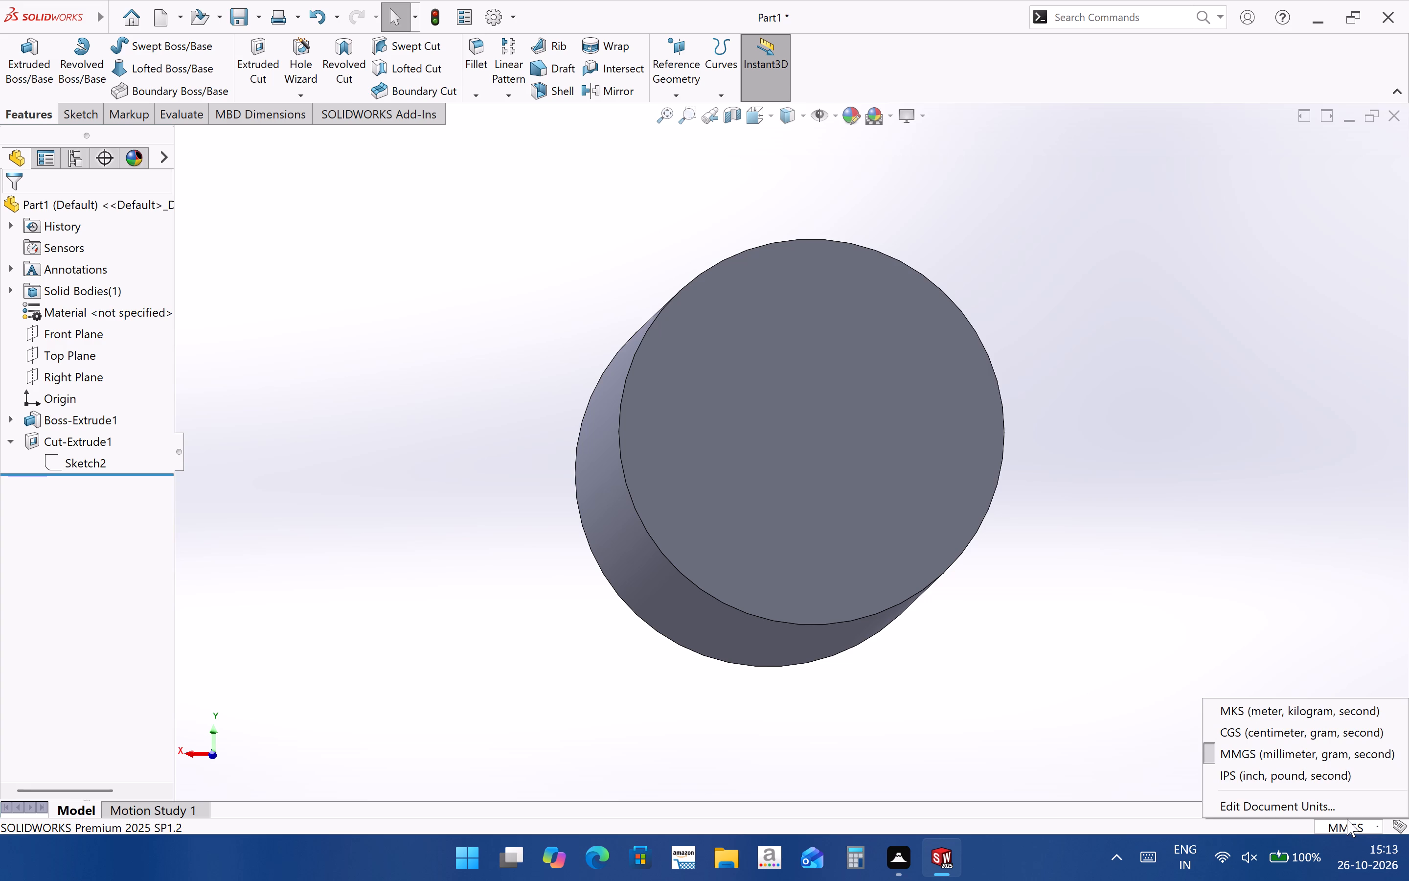
click(1328, 708)
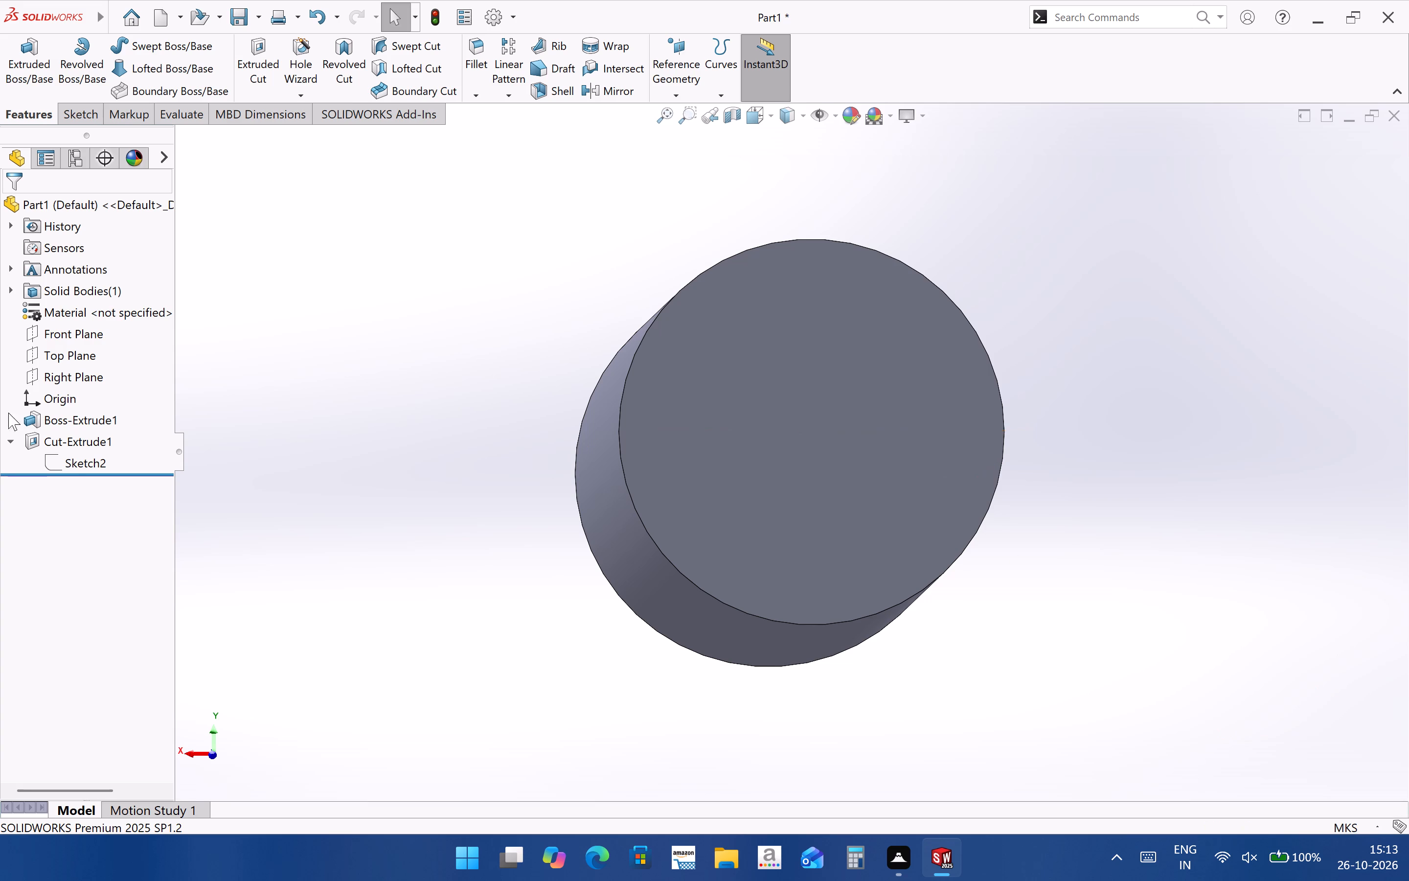
Delete the cylinder's Boss-Extrude1 with its dependent cut, along with the remaining base circle sketch.
click(83, 423)
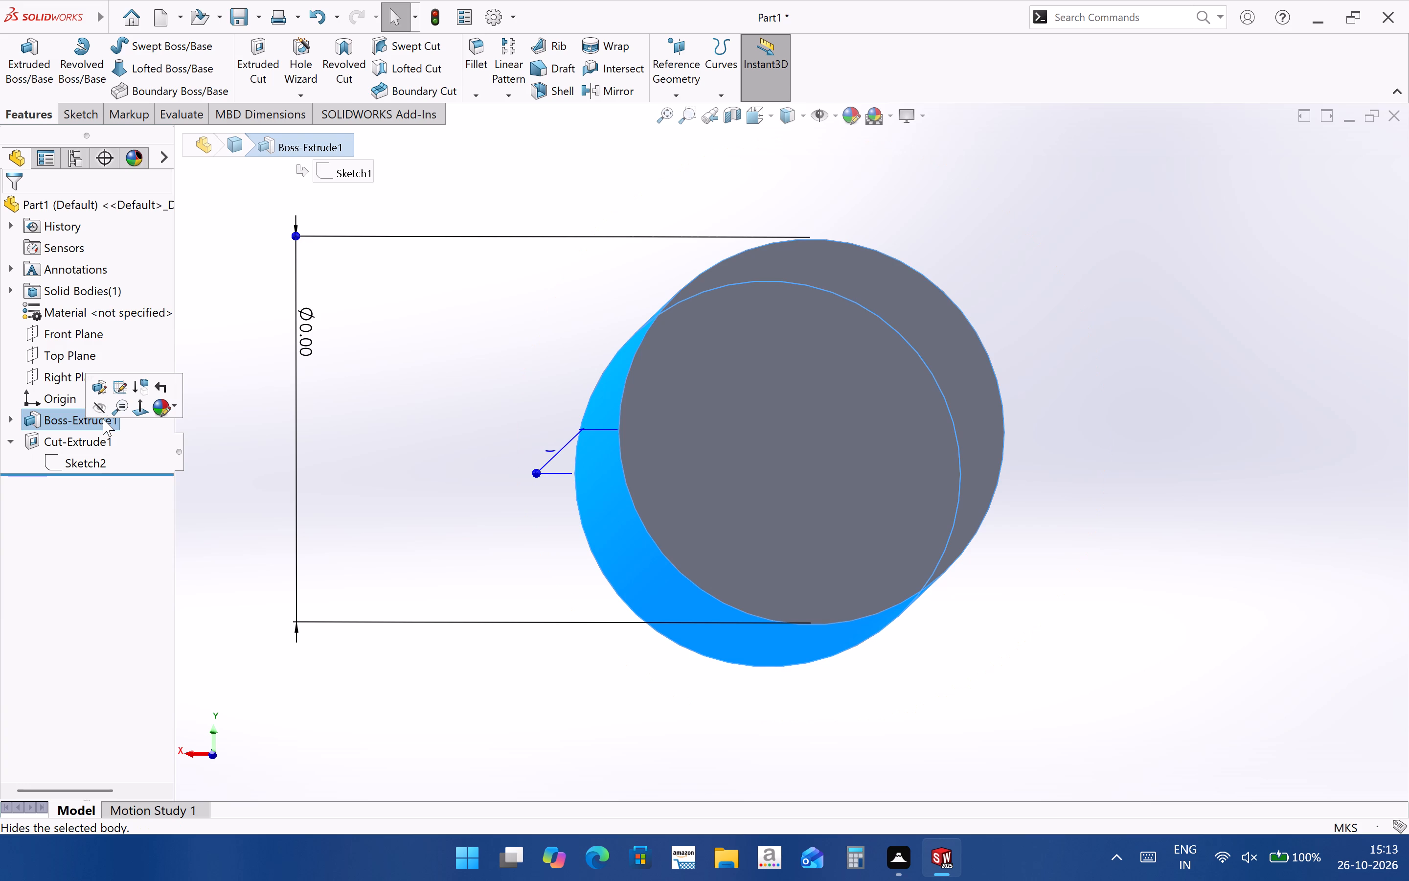
right_click(103, 418)
click(159, 513)
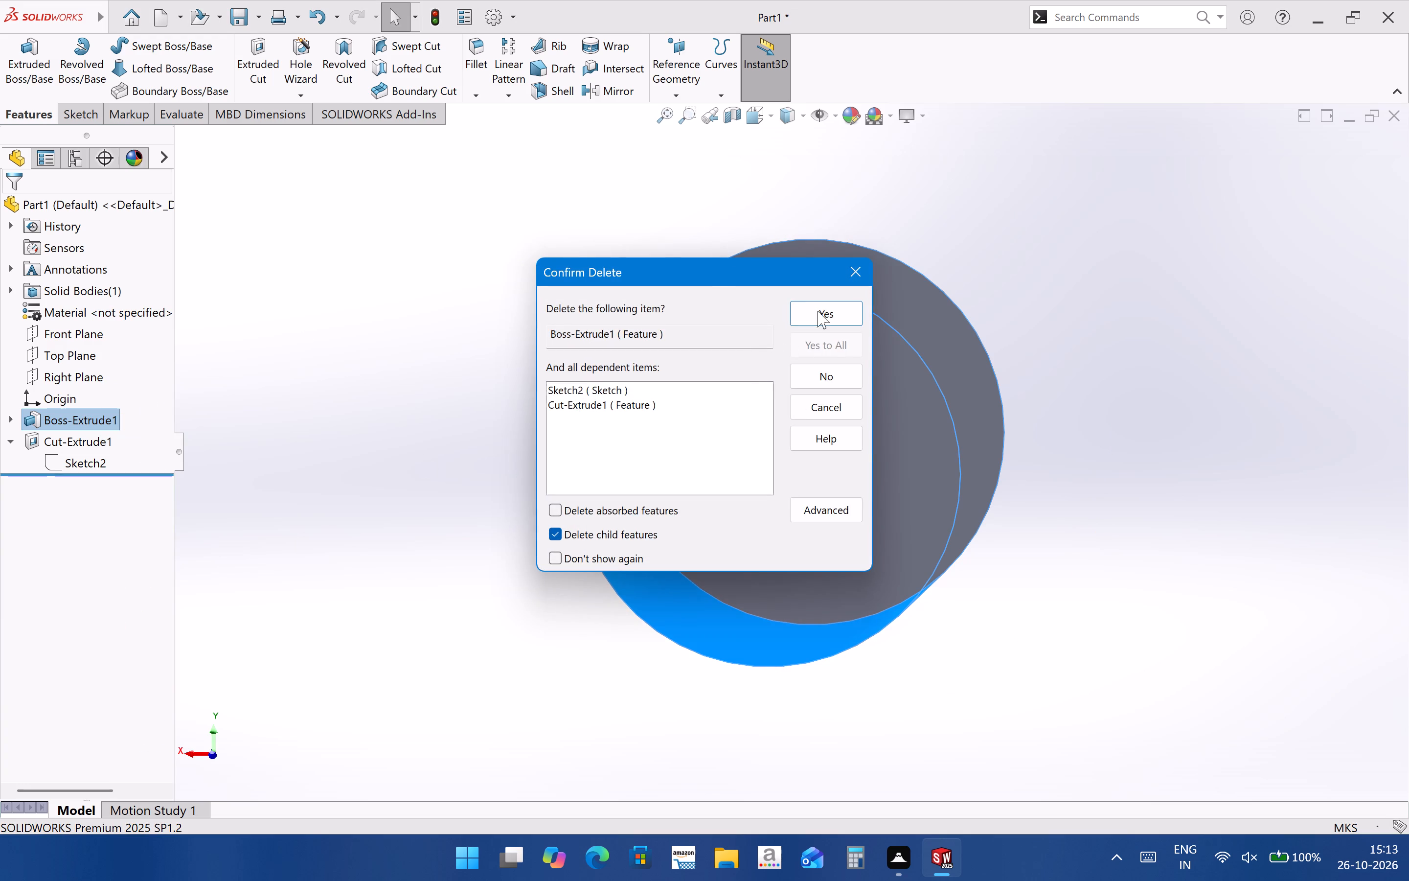
click(818, 311)
click(76, 401)
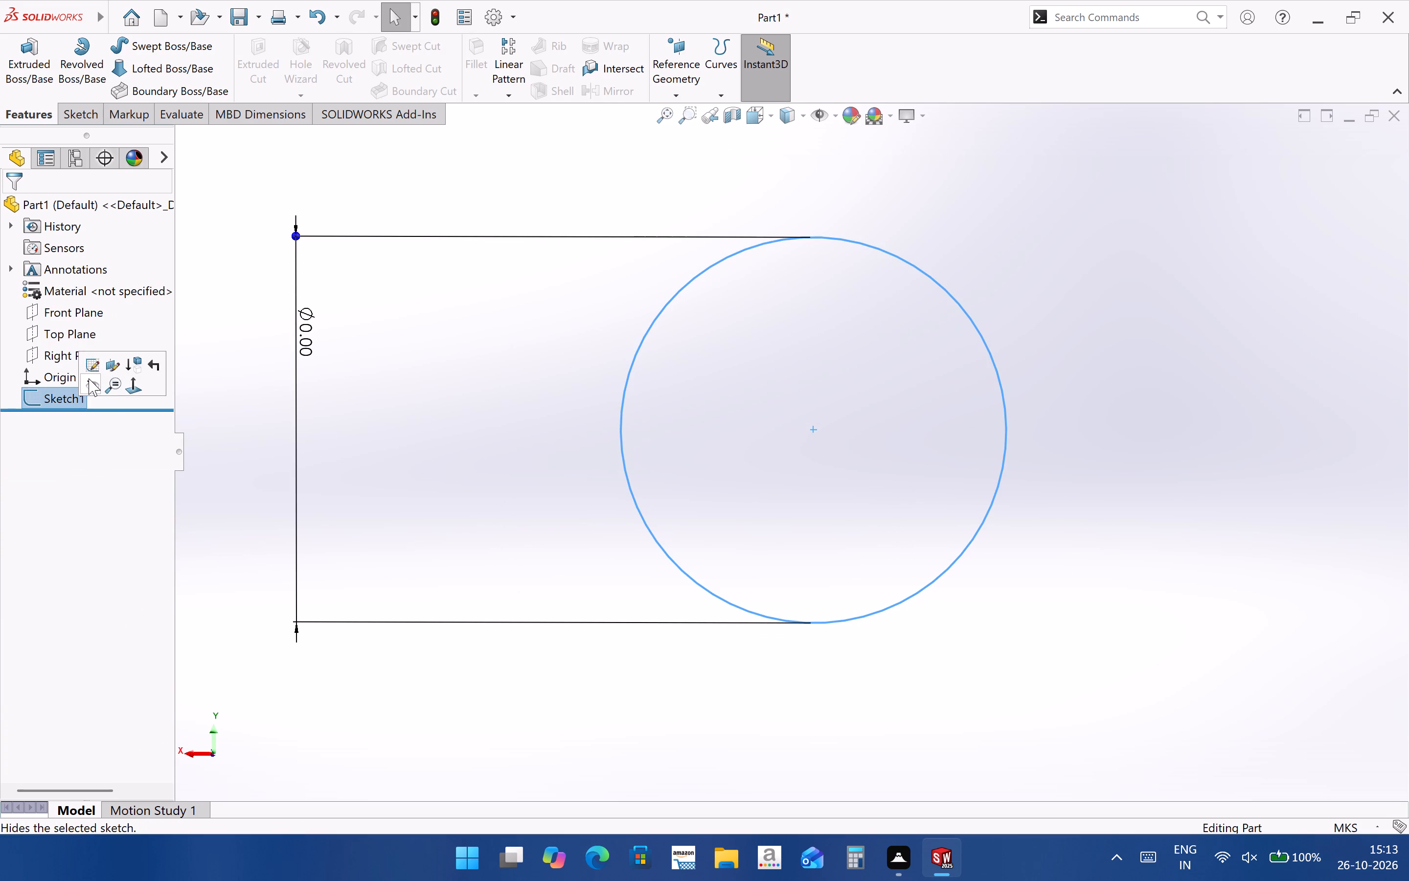
right_click(63, 399)
click(149, 518)
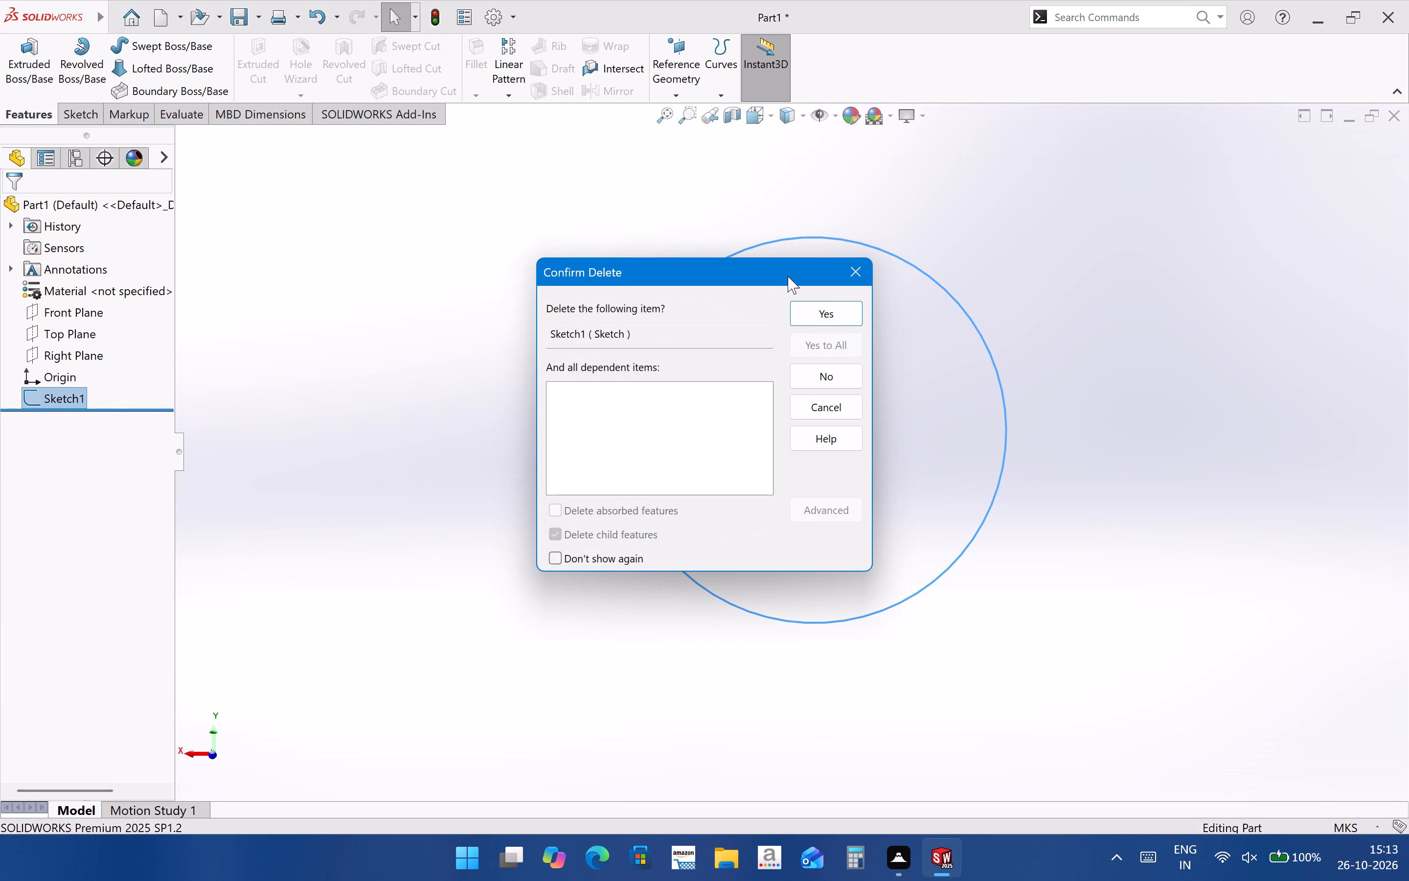
click(826, 302)
Start a new sketch on the Front Plane and draw a circle of about 0.03 m radius centred on the origin.
click(62, 316)
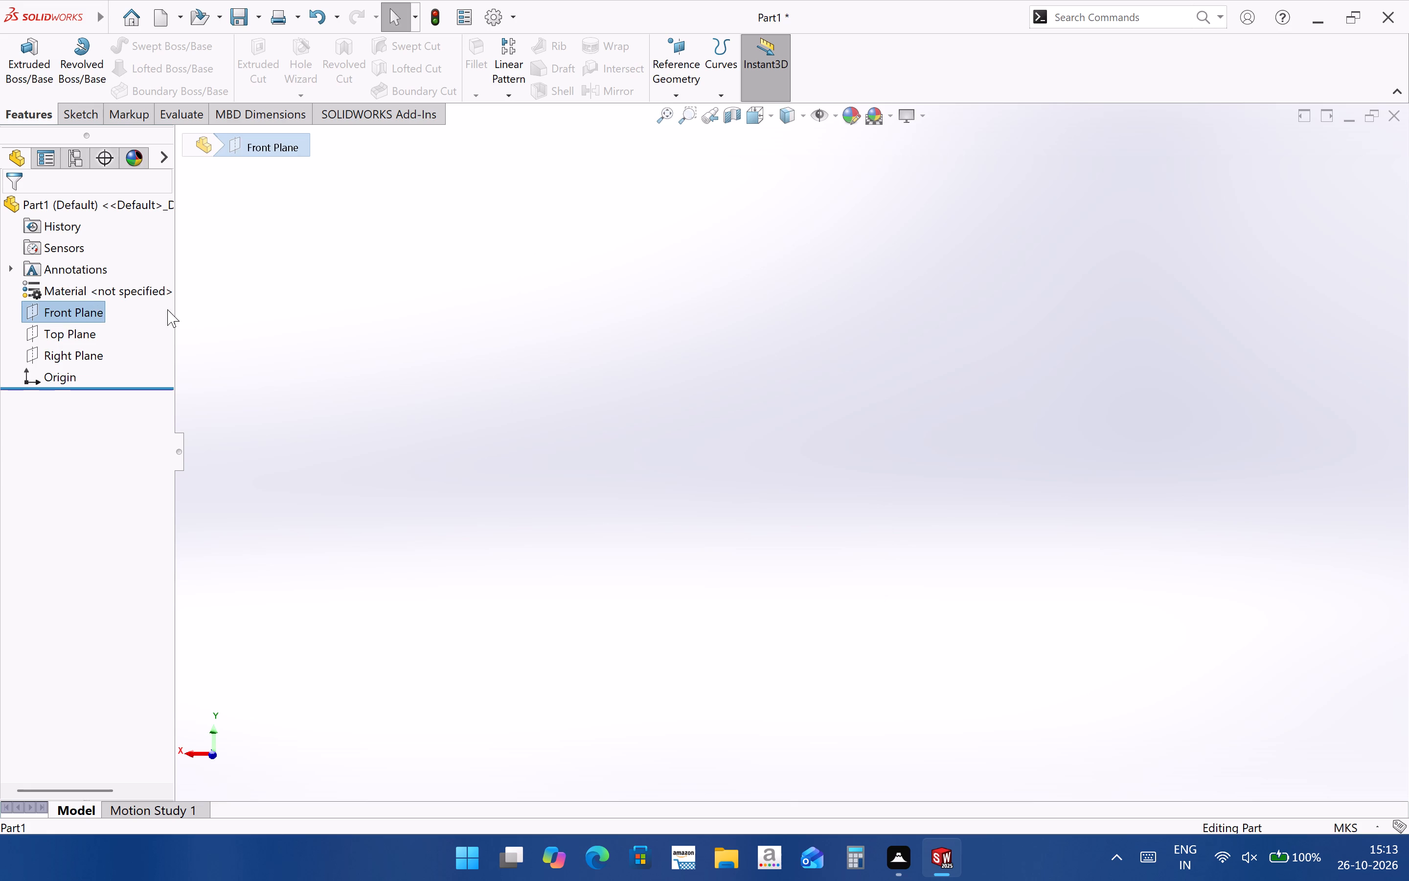
click(87, 311)
right_click(87, 311)
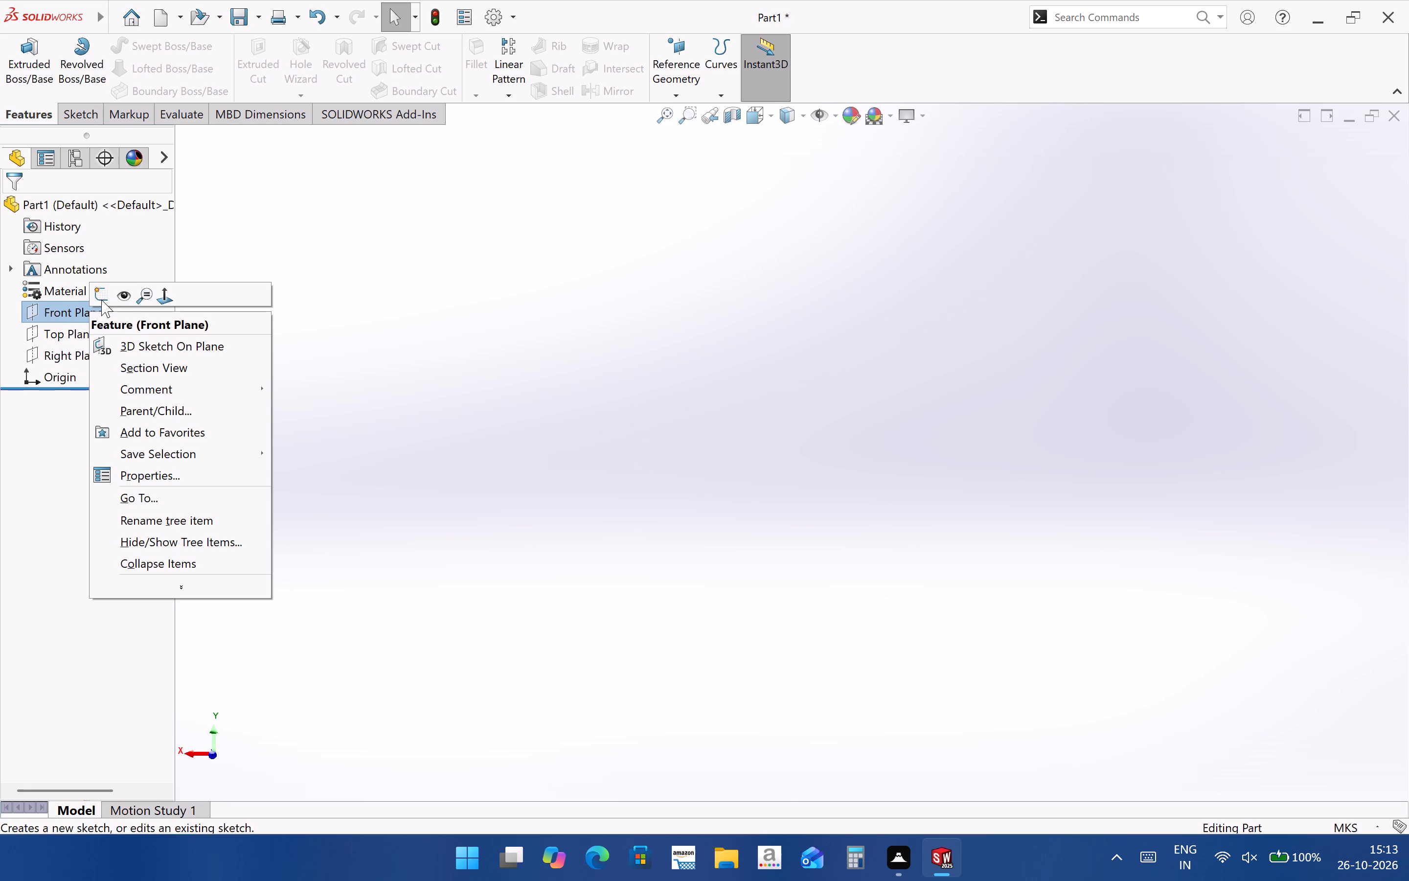
click(101, 300)
scroll(716, 552, up, 2)
scroll(738, 439, down, 2)
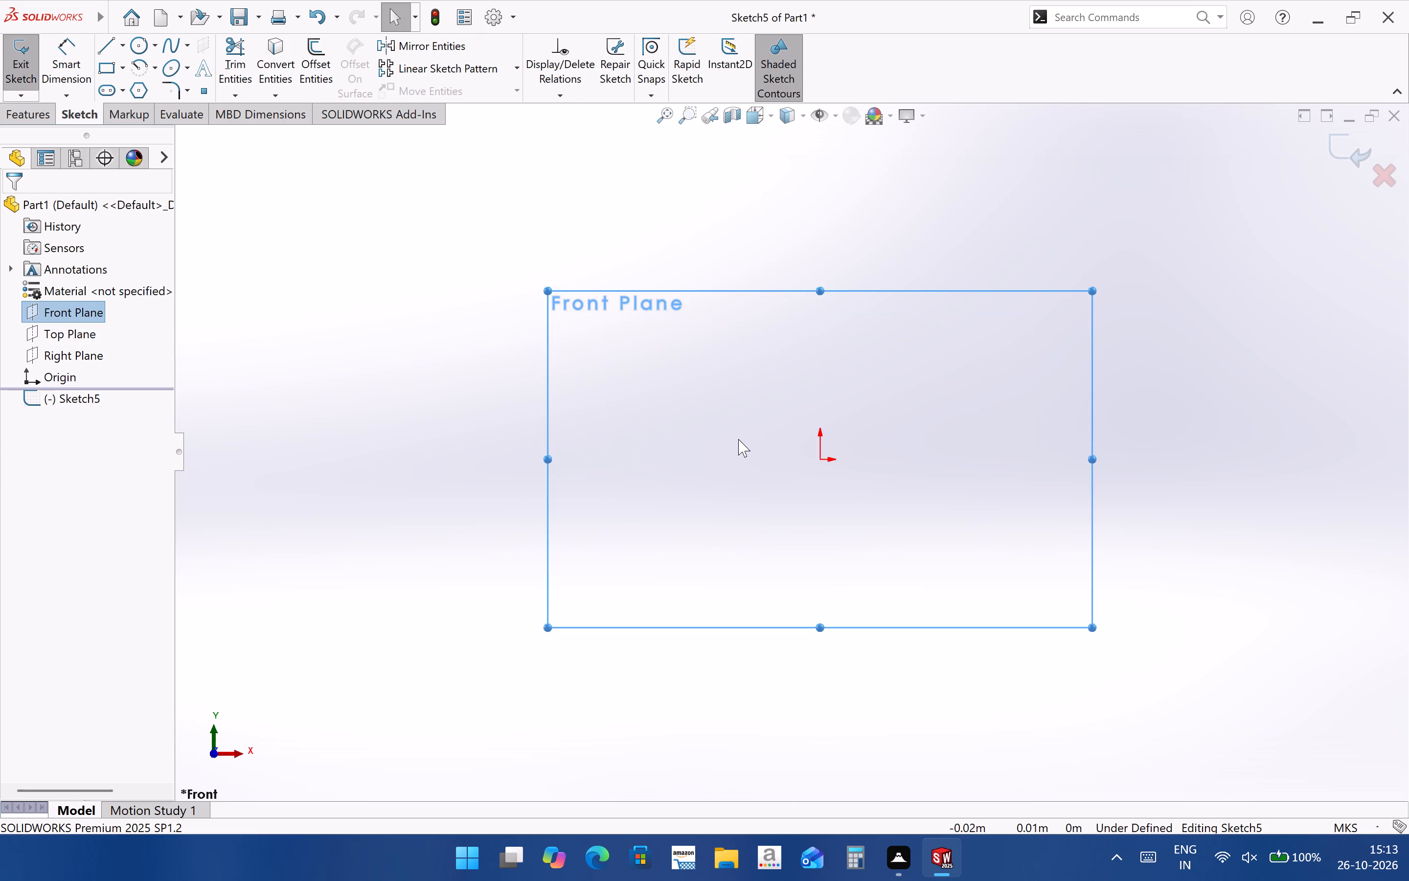
scroll(741, 488, up, 2)
scroll(981, 512, down, 1)
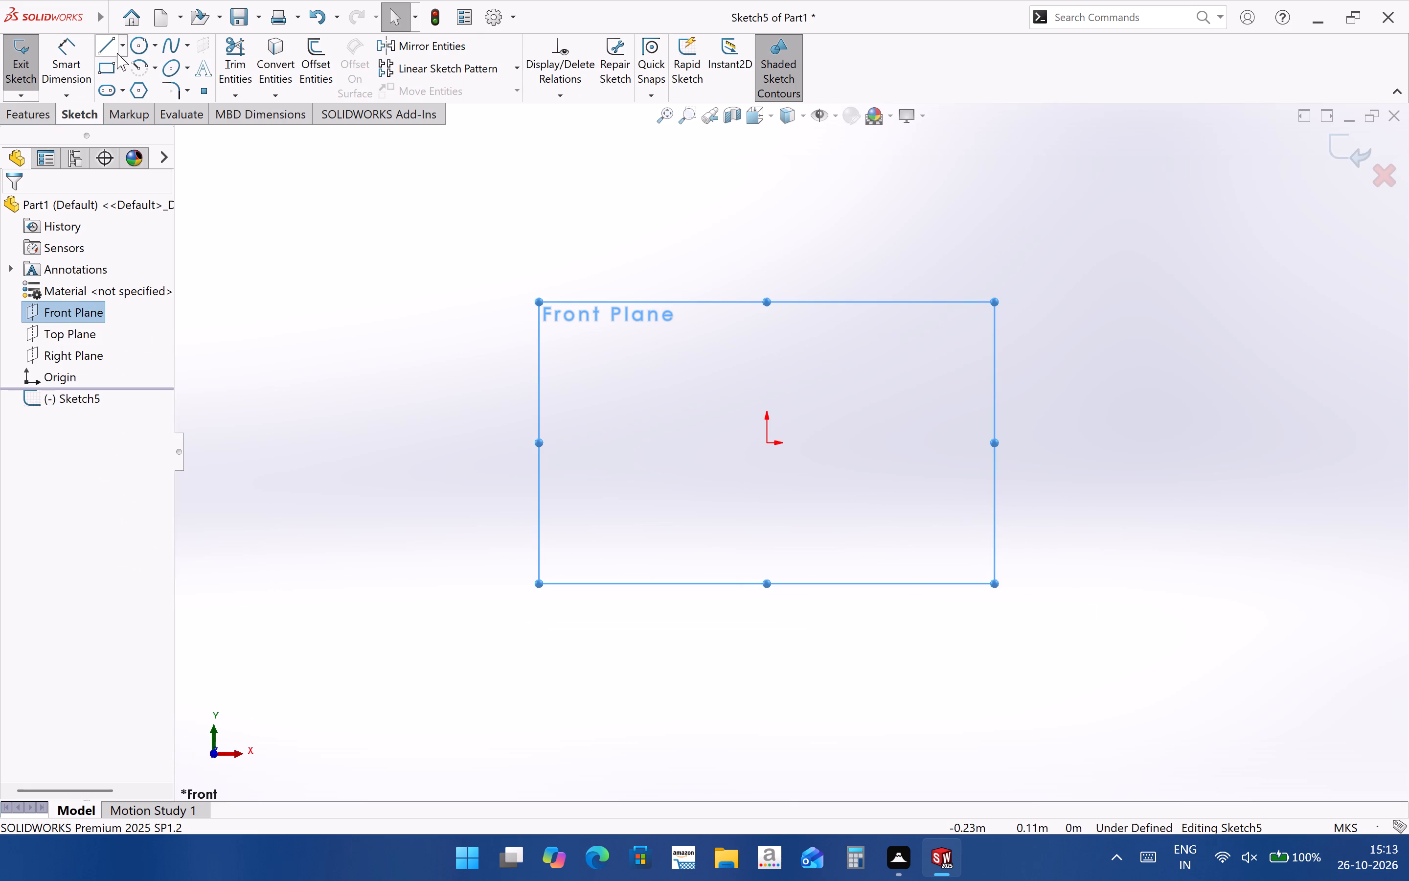
click(139, 47)
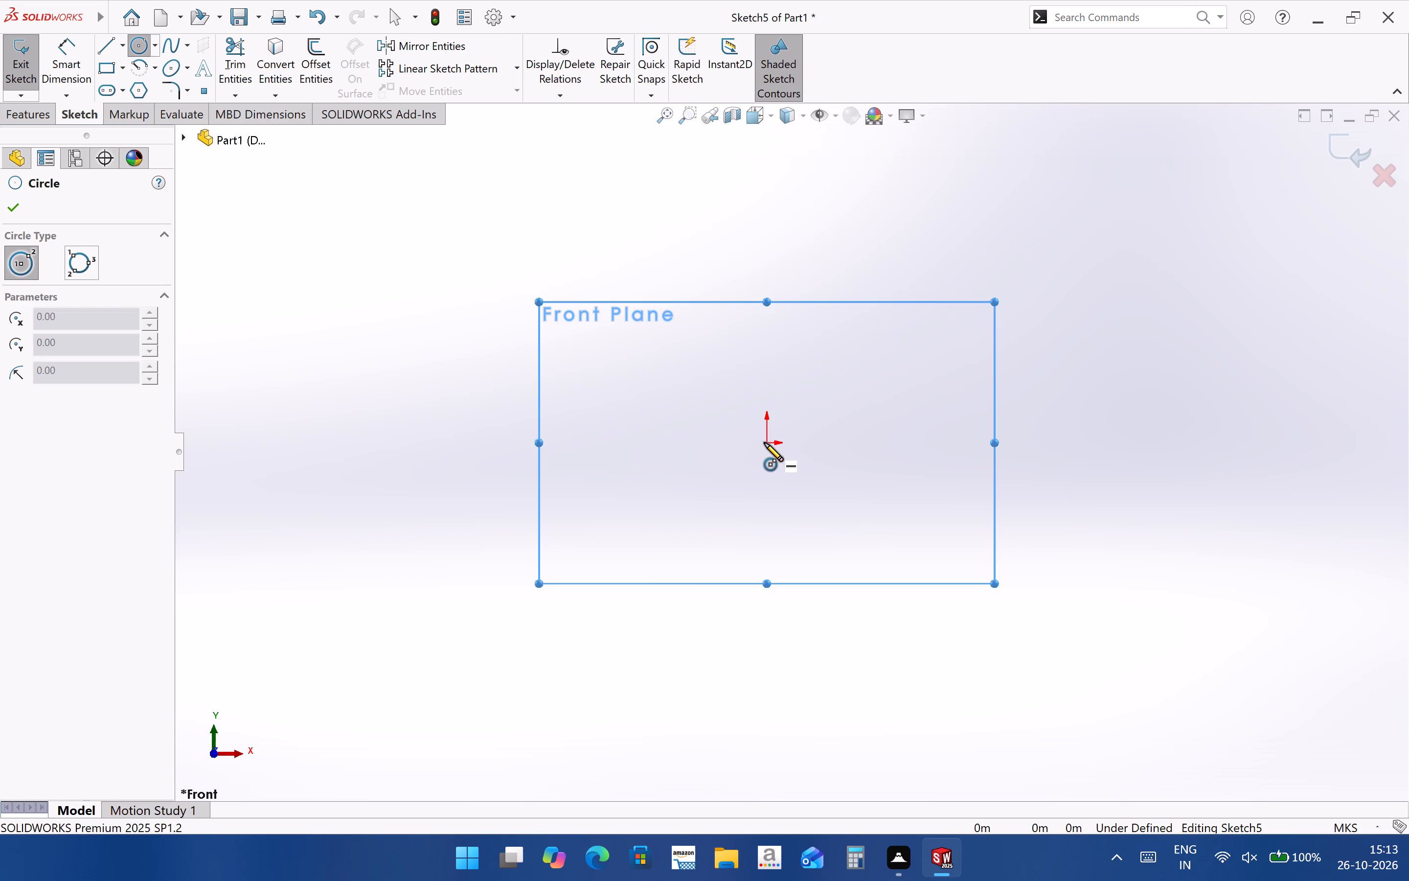
click(765, 442)
click(808, 376)
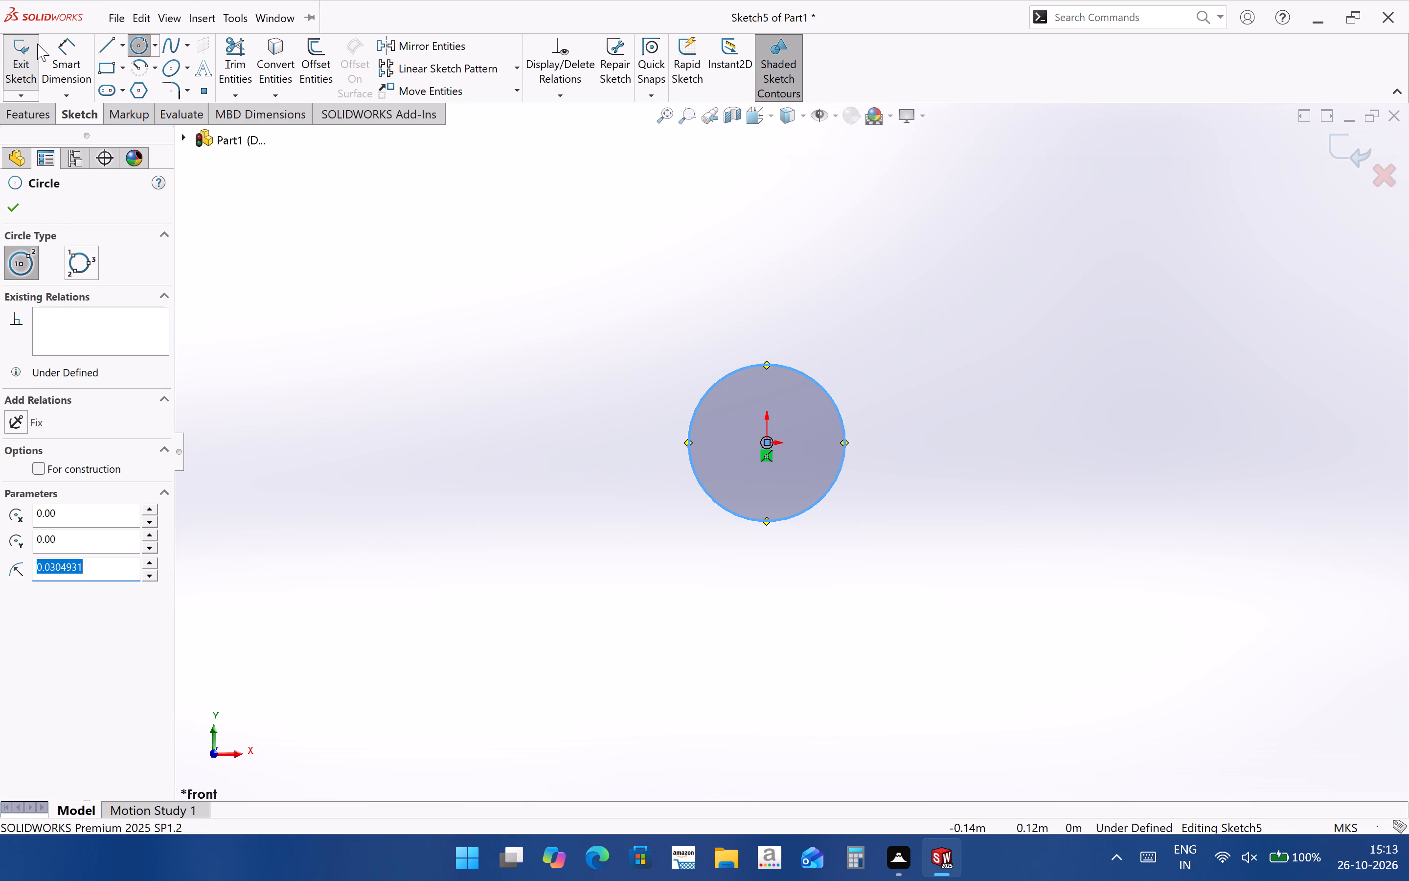
Dimension the base circle's diameter and set it to 1 m.
click(56, 46)
click(805, 374)
click(812, 322)
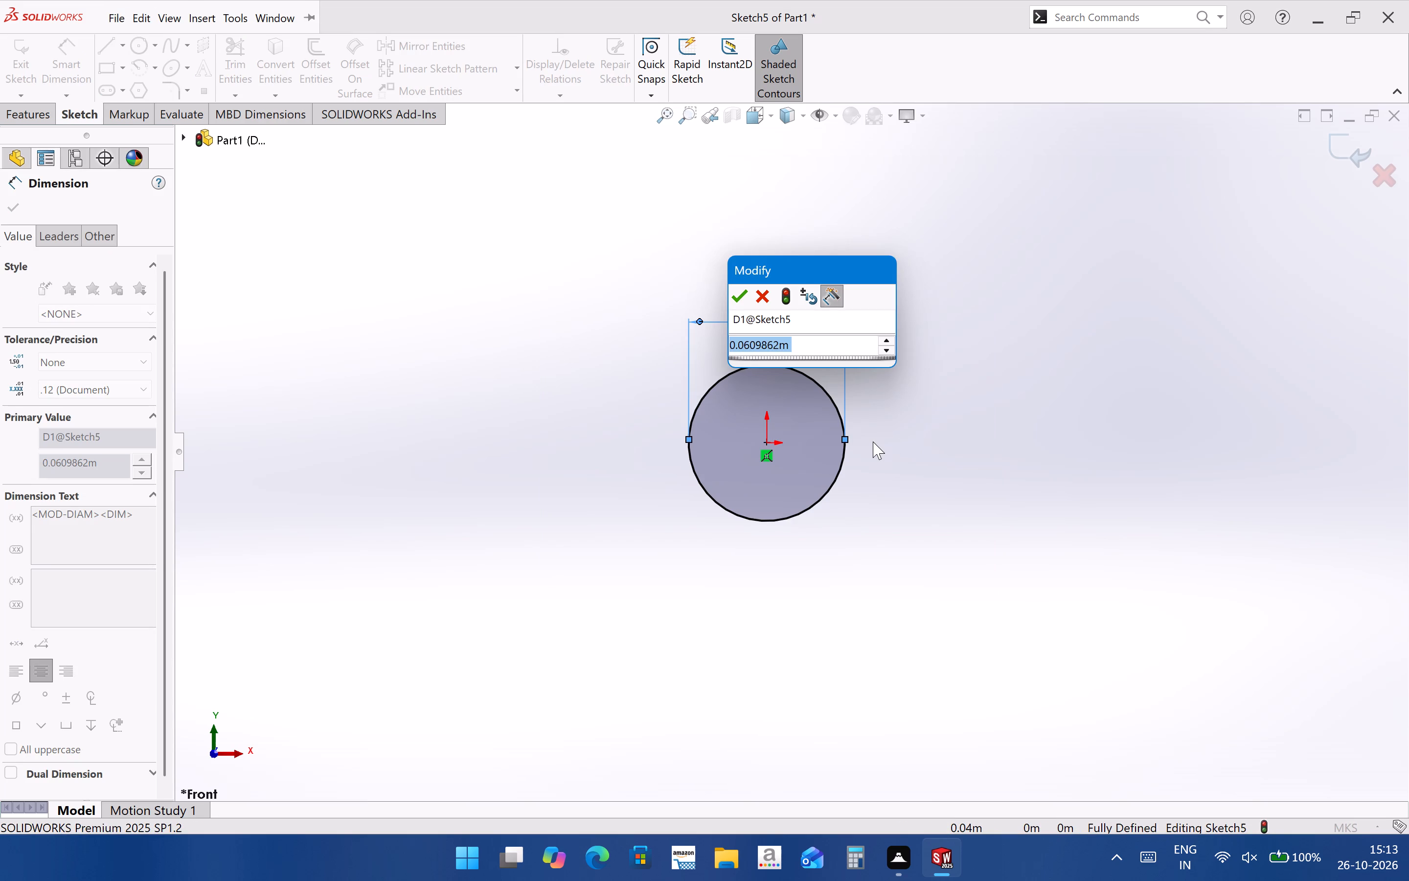
key(0)
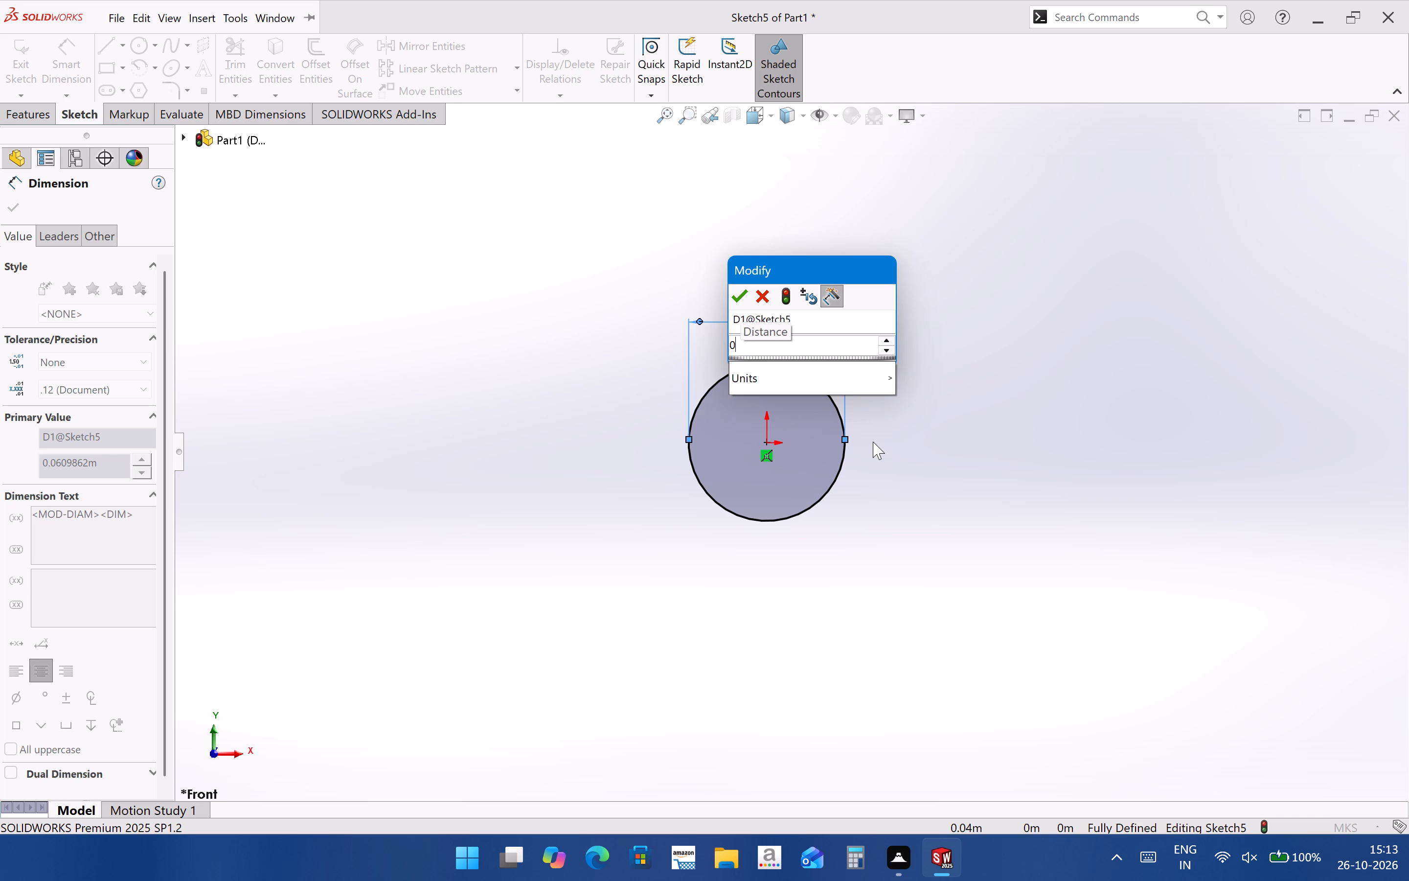
key(BackSpace)
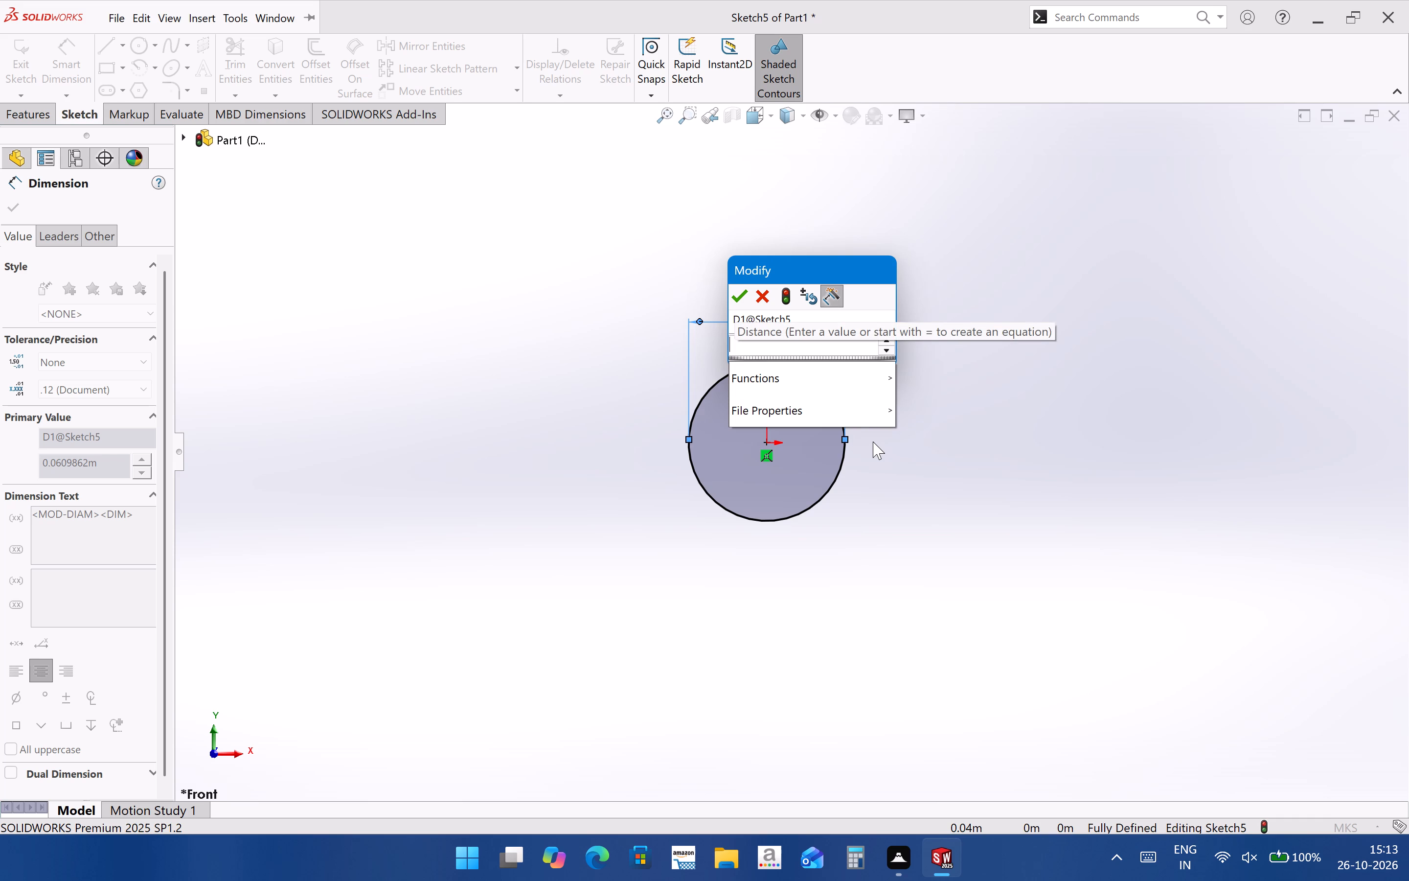
text(0.2)
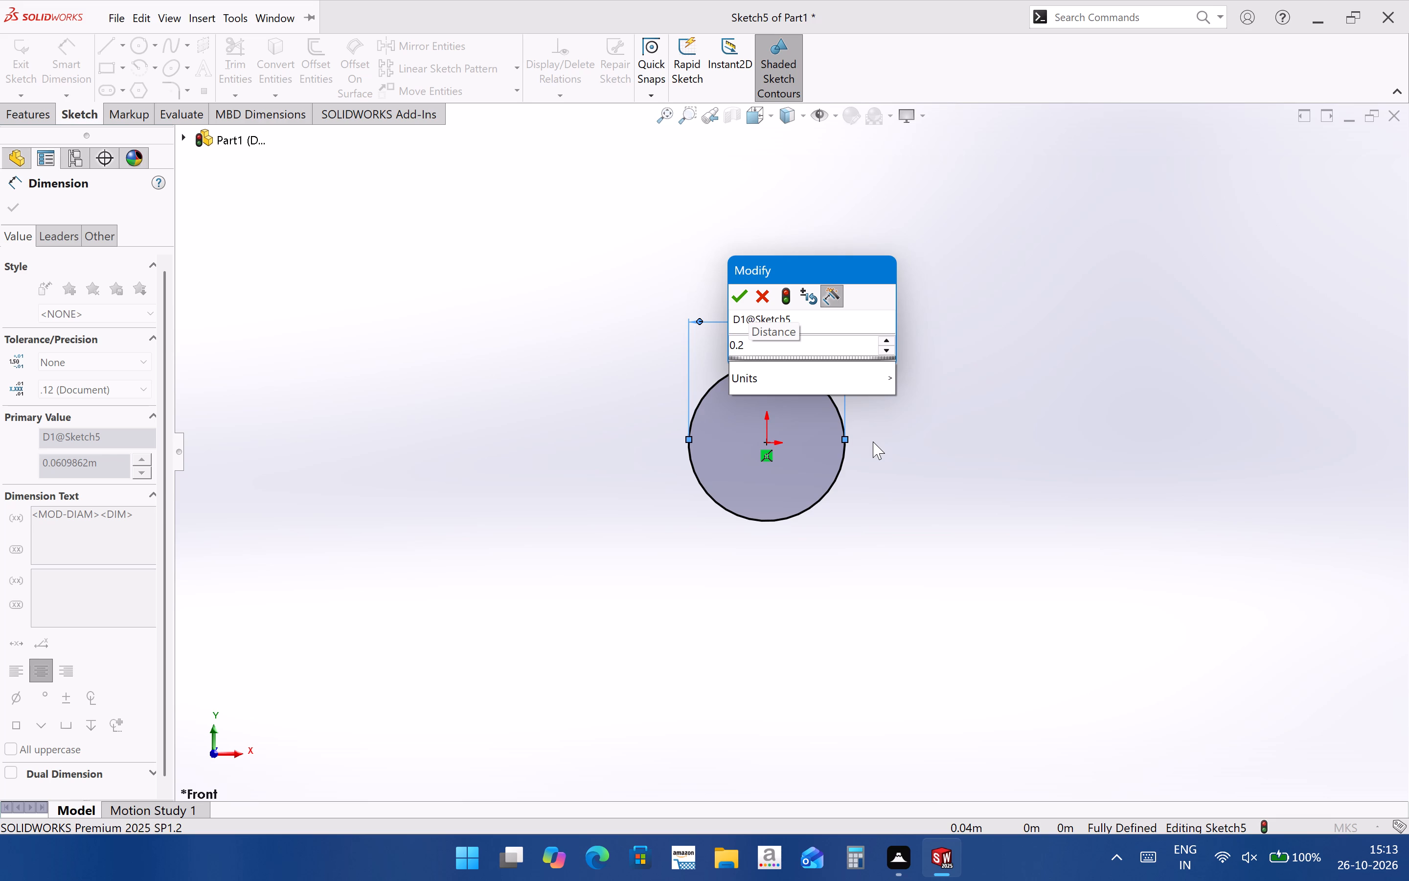
key(BackSpace)
key(BackSpace)
key(BackSpace)
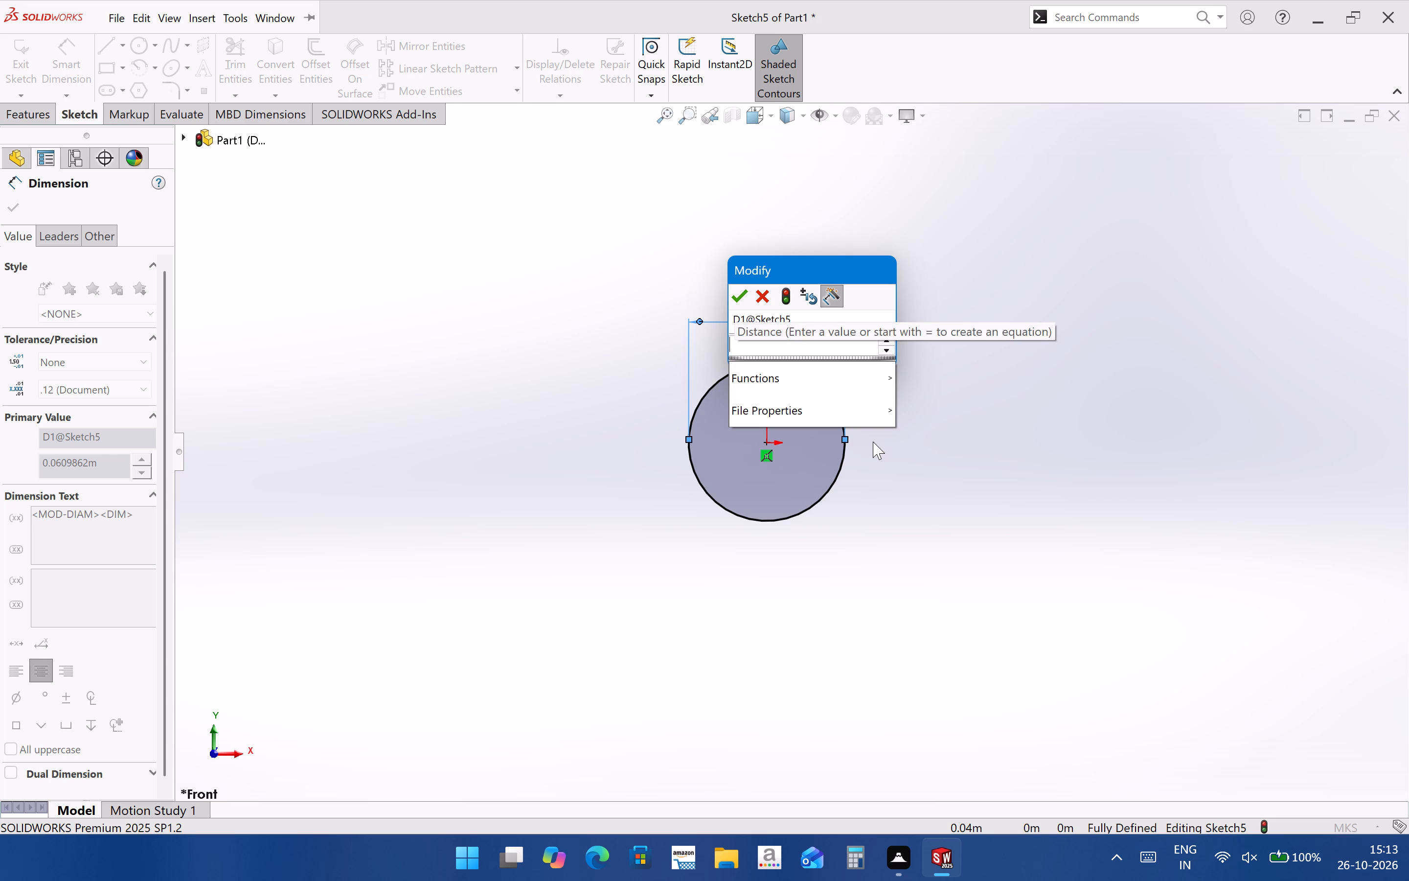
key(1)
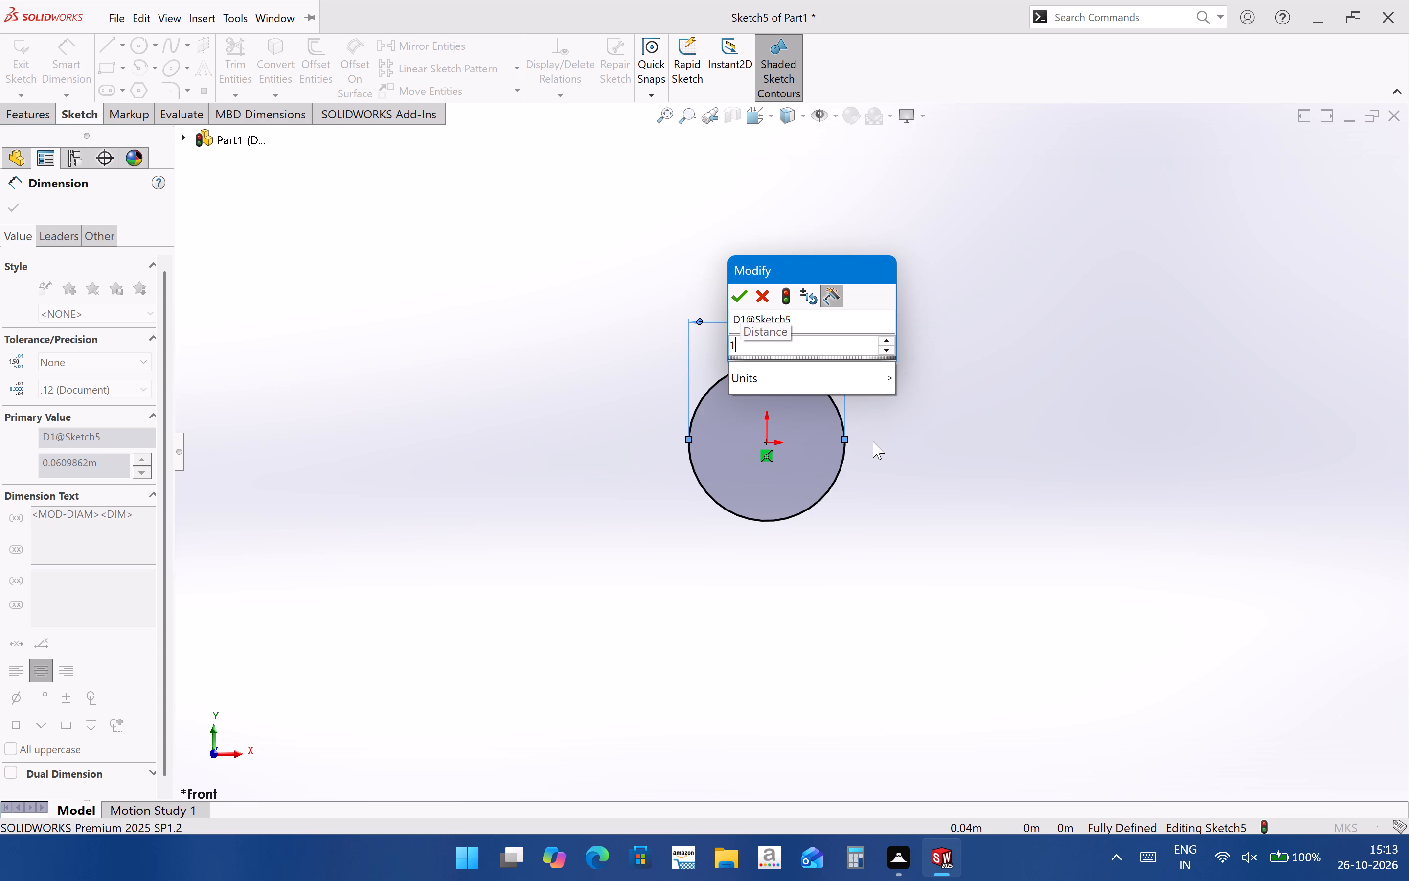
key(Return)
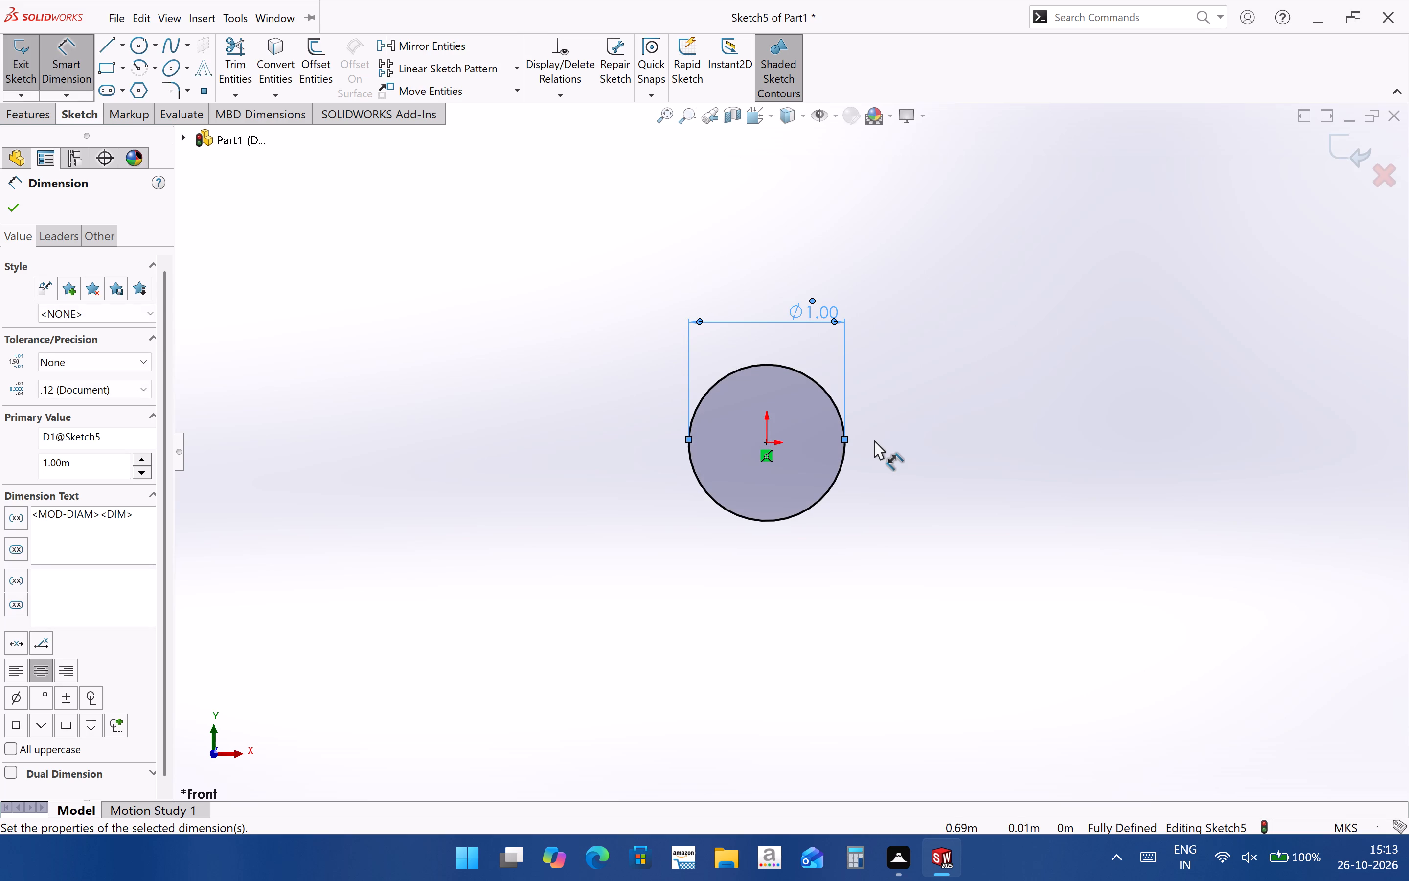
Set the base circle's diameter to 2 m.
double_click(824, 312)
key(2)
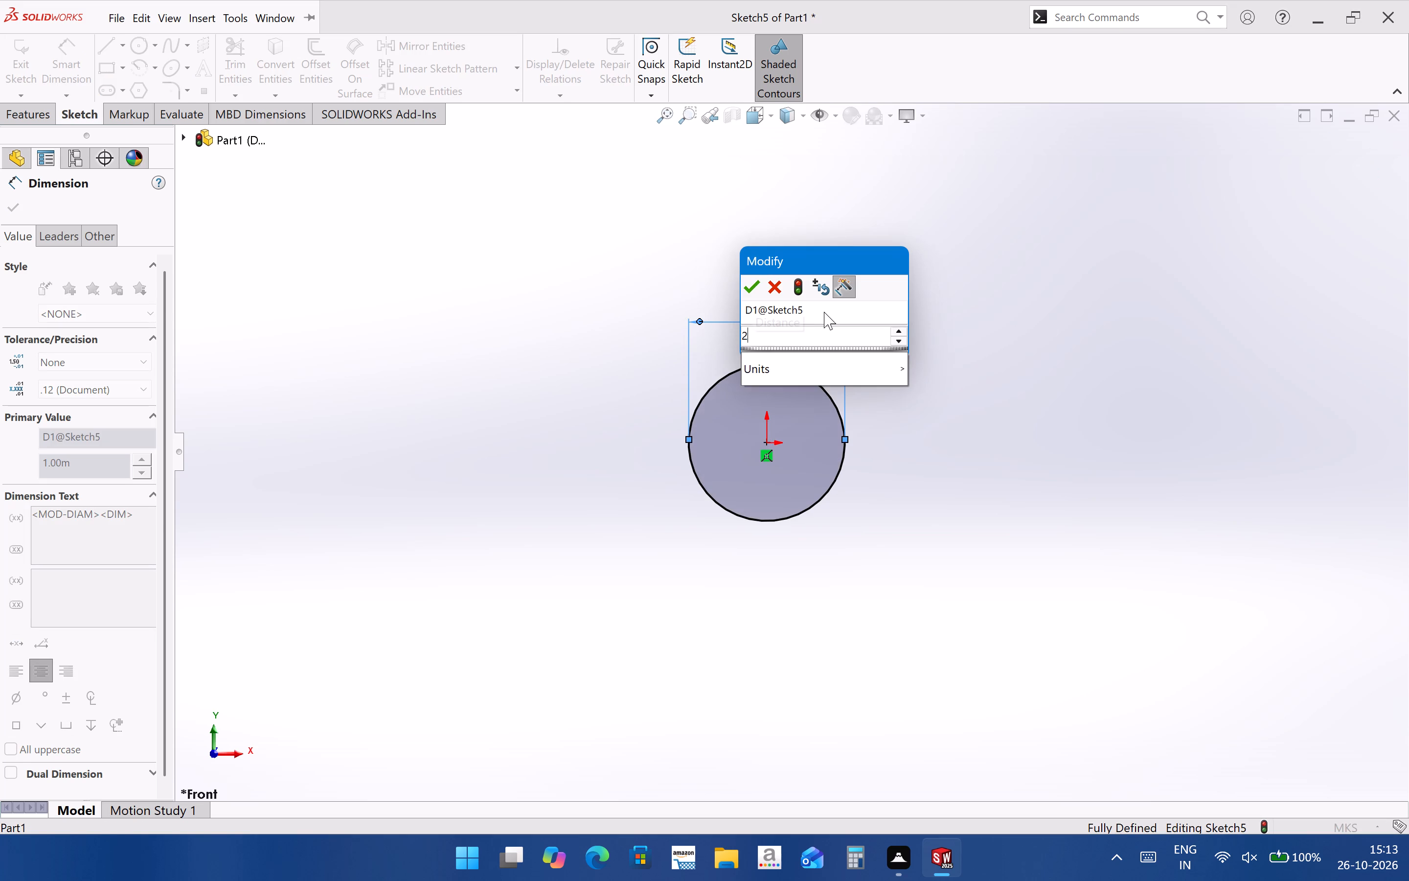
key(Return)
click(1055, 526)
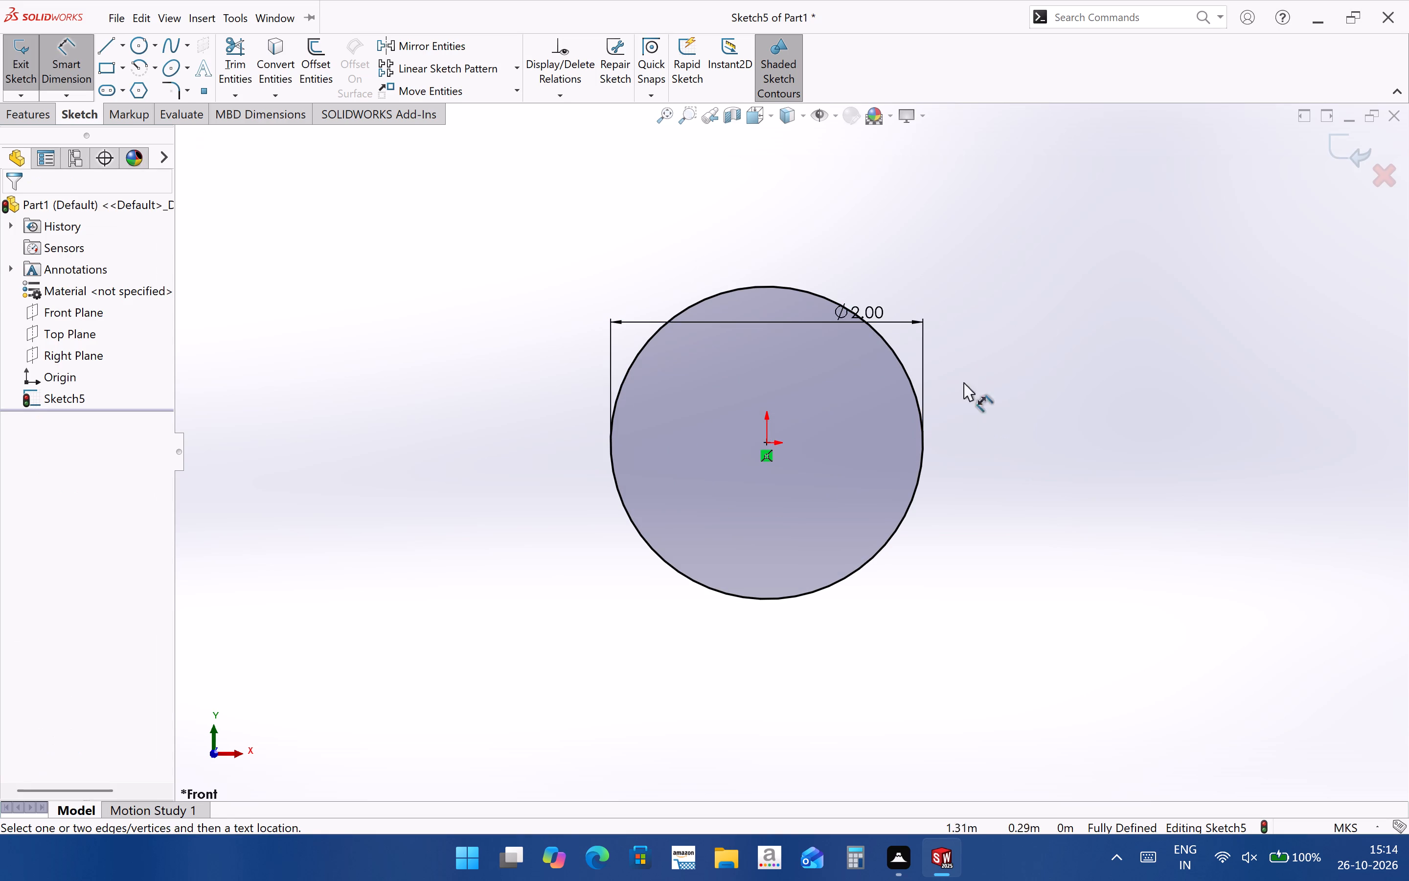
Place the diameter dimension clear above the base circle and set the diameter to 2.62 m.
drag(871, 313, 863, 220)
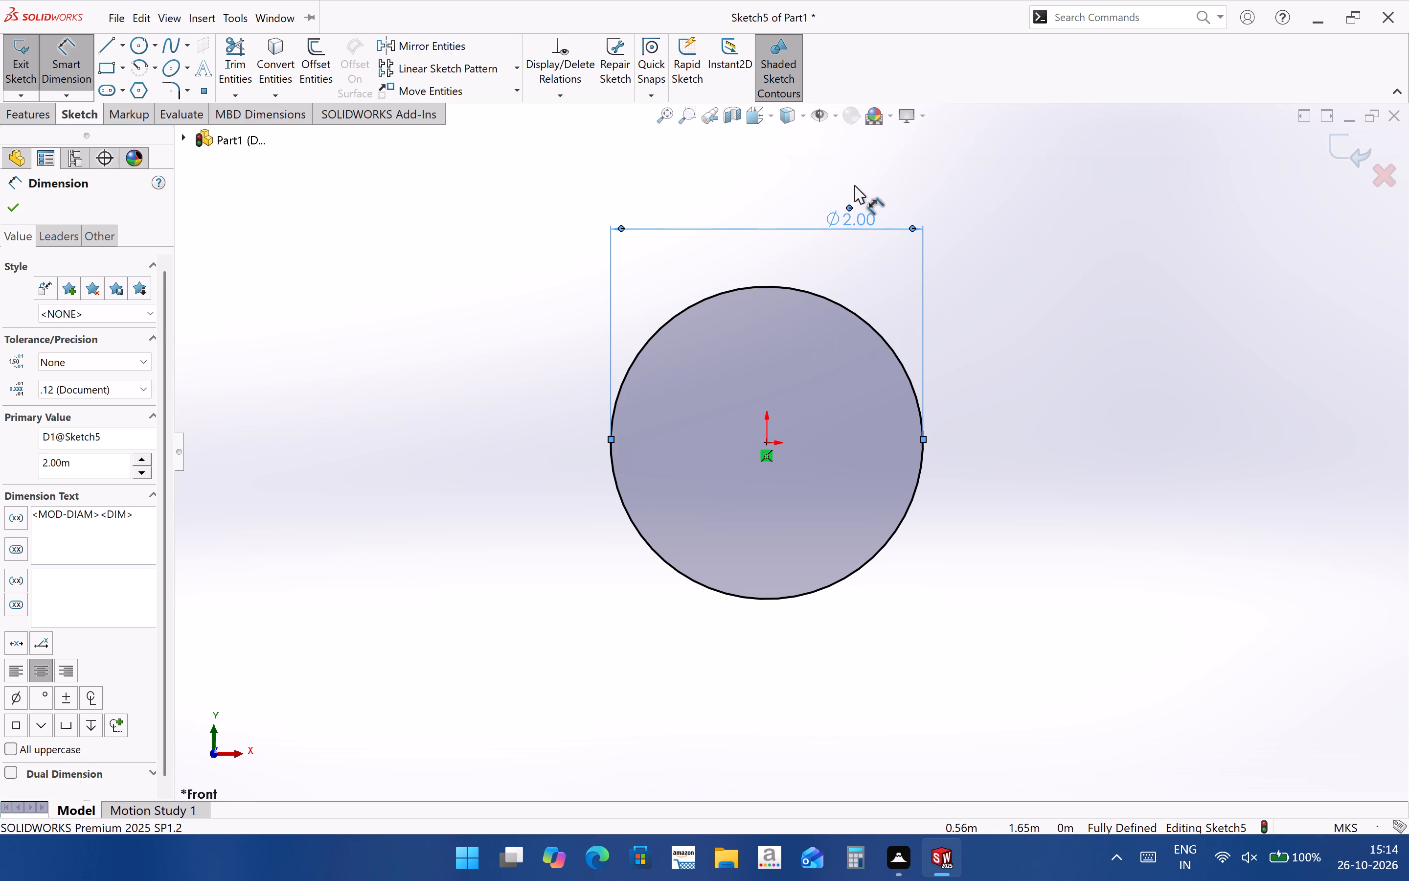
double_click(854, 217)
key(BackSpace)
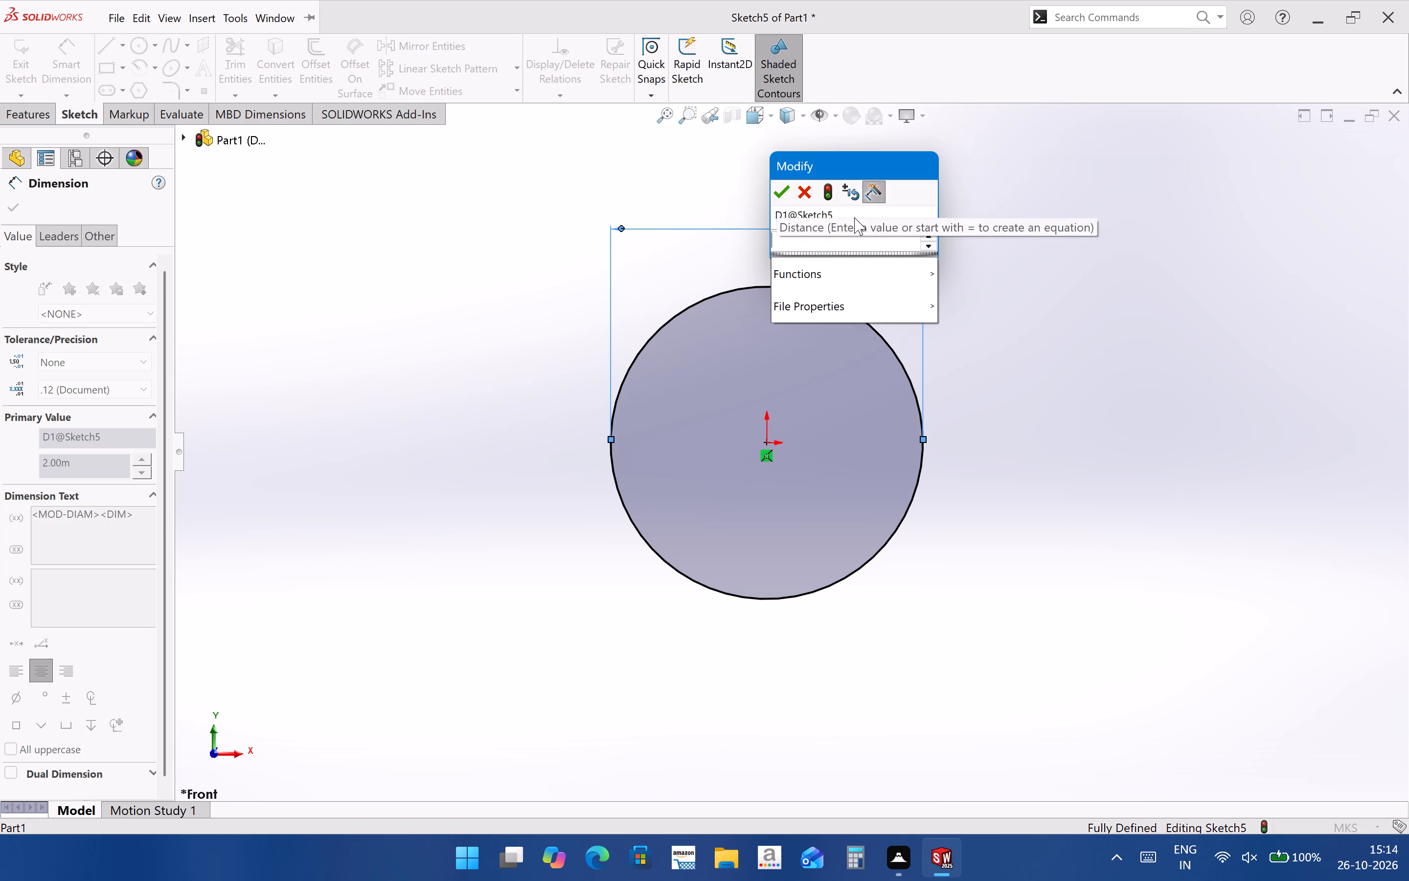
key(1)
key(period)
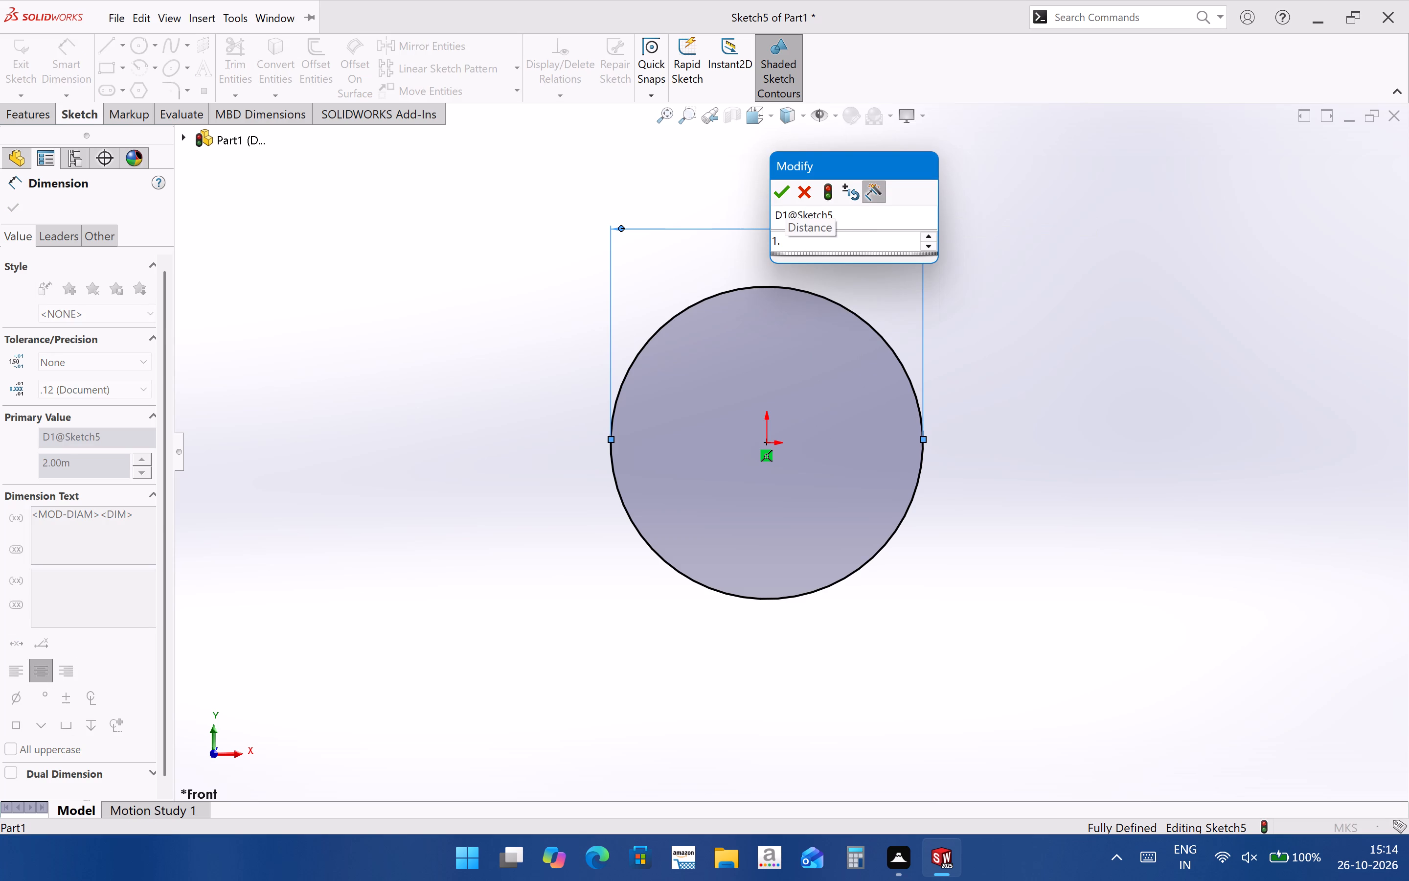
text(31)
key(shift+plus)
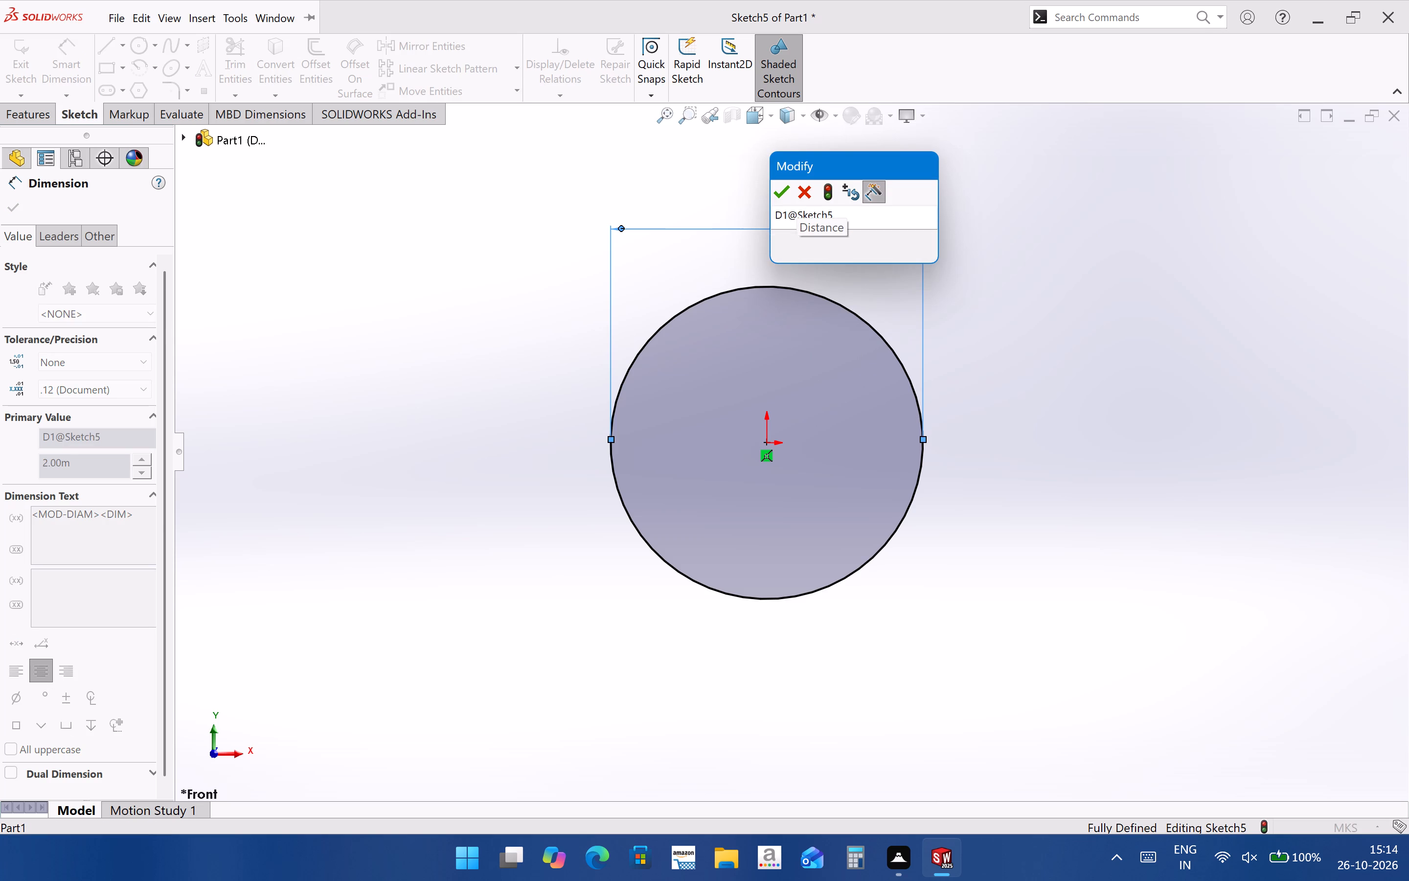
key(1)
key(period)
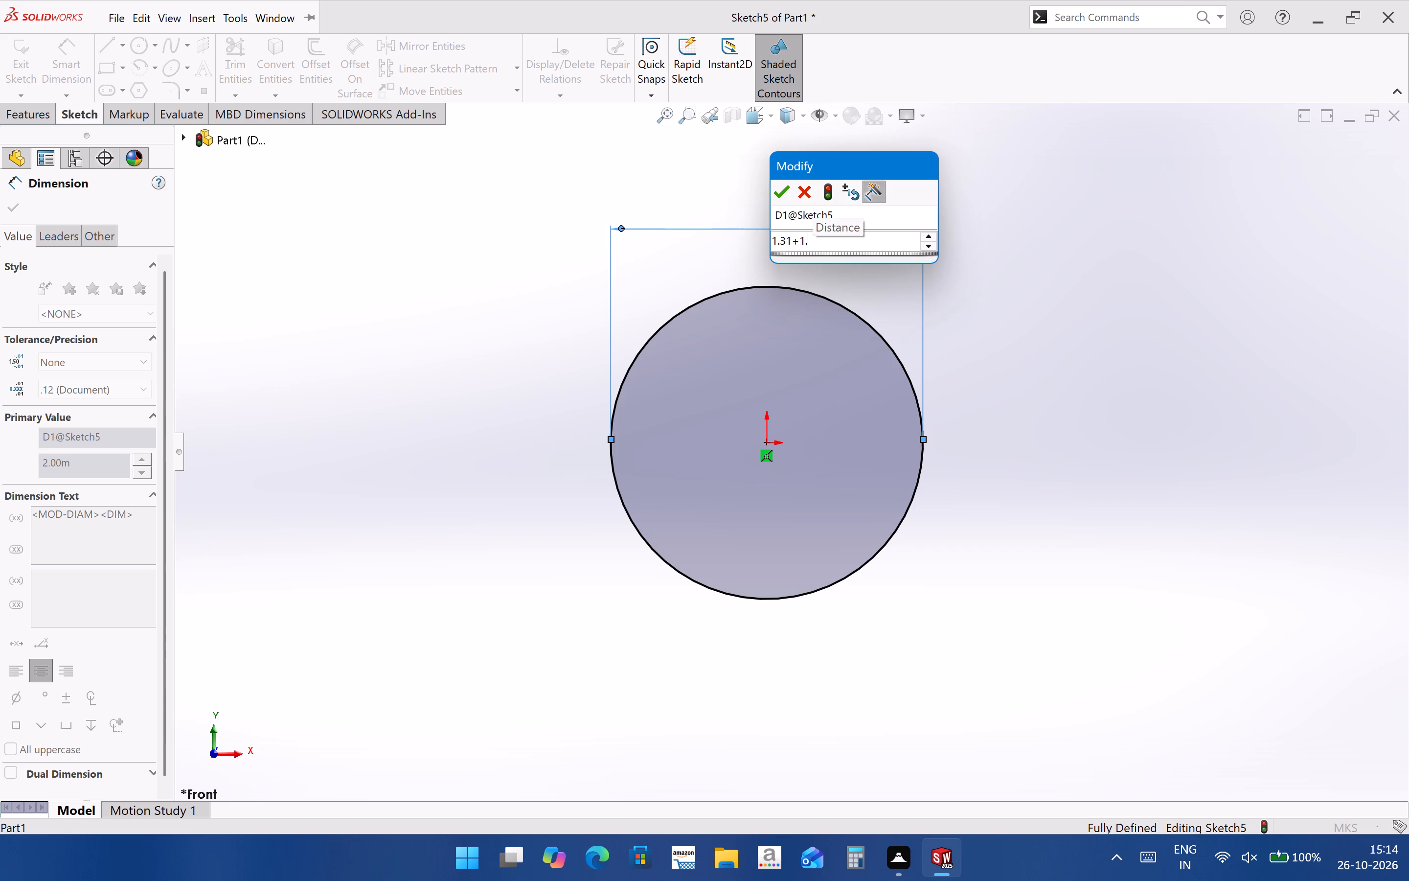
text(31)
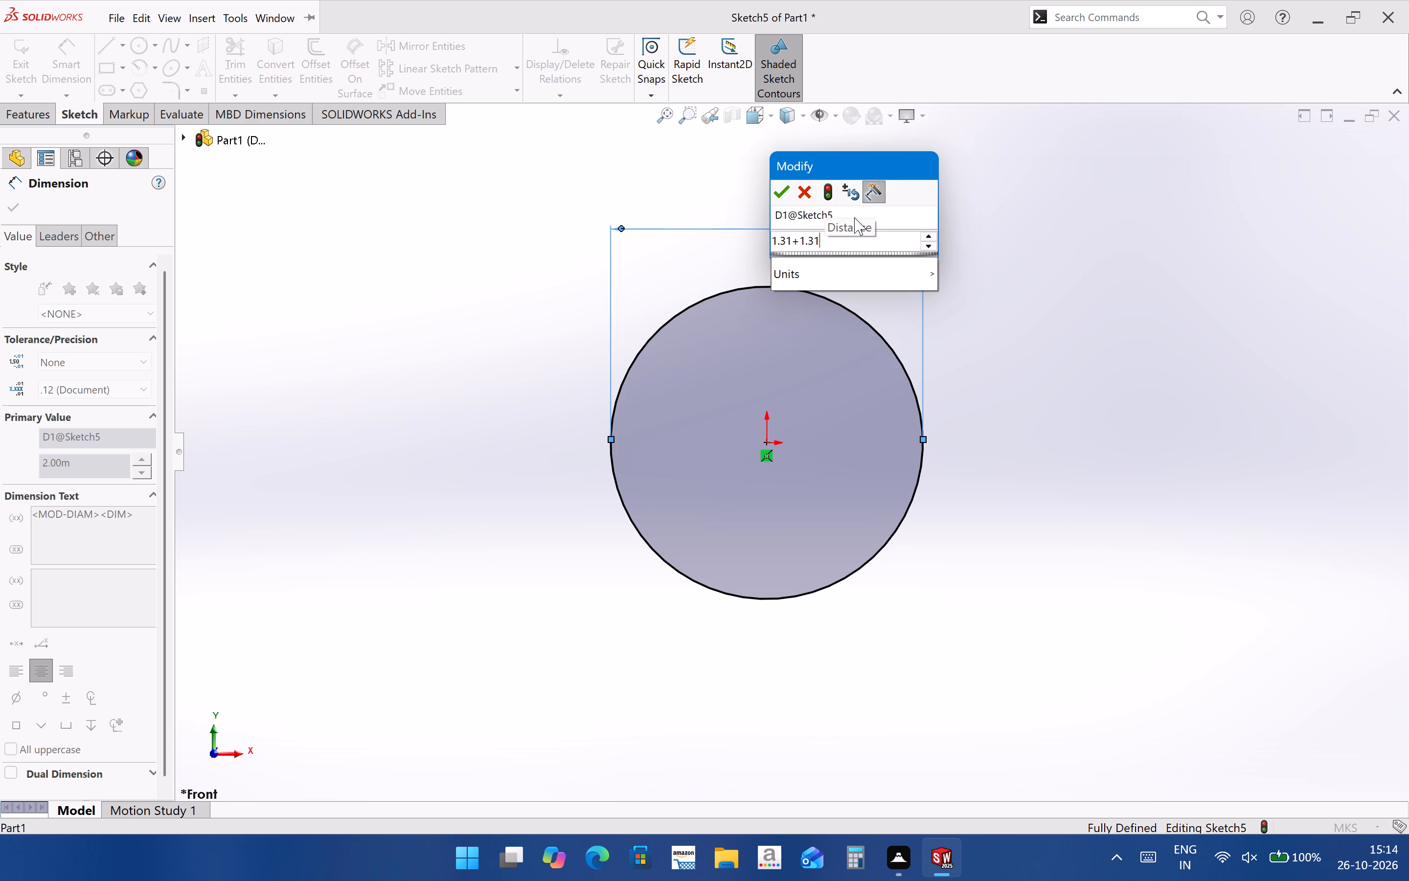
key(Return)
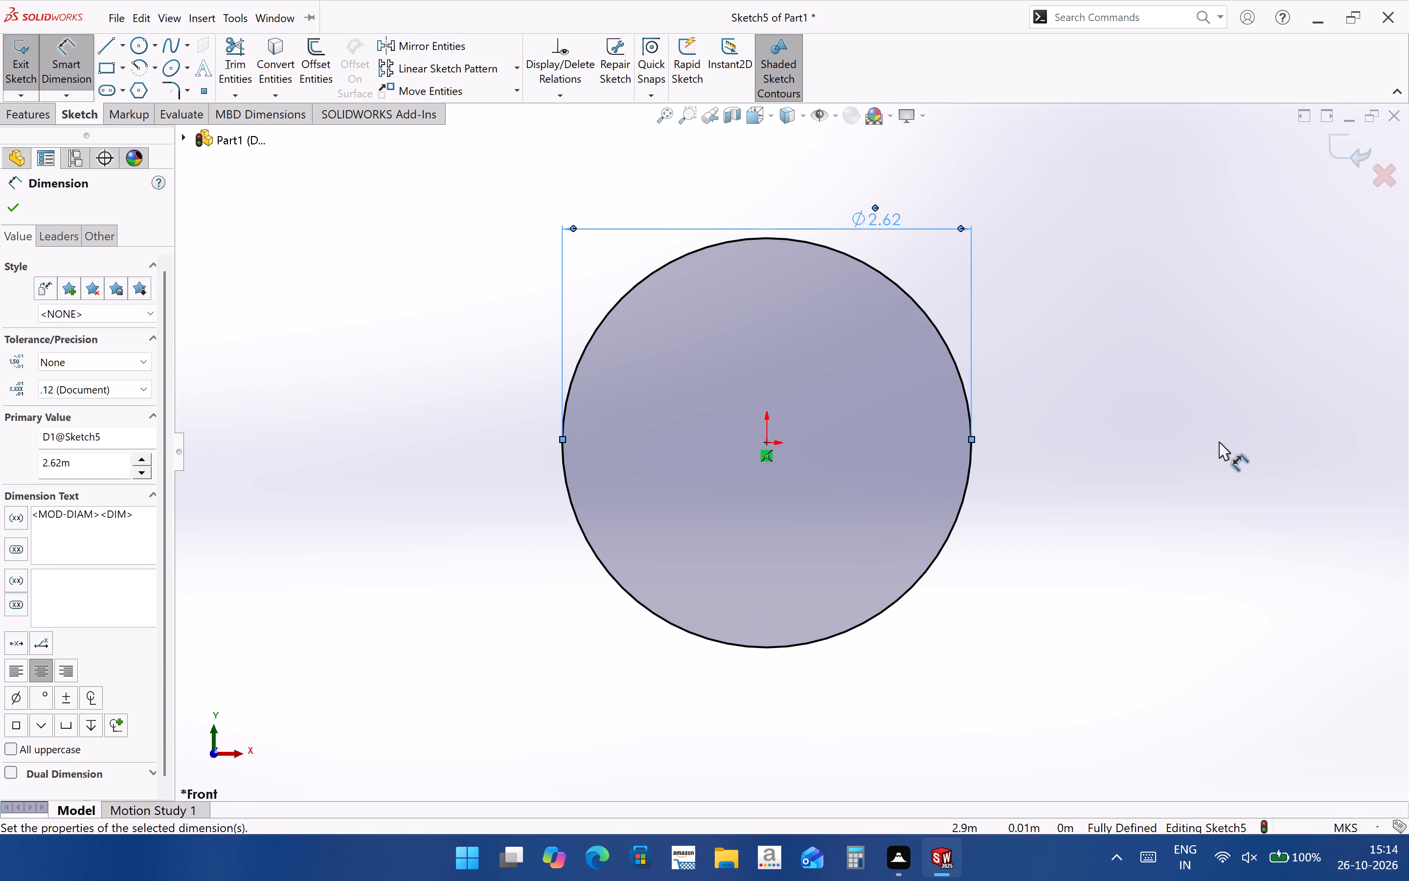
click(1219, 441)
Extrude the base circle as a blind boss with a depth of 2.4 m.
scroll(1067, 476, up, 2)
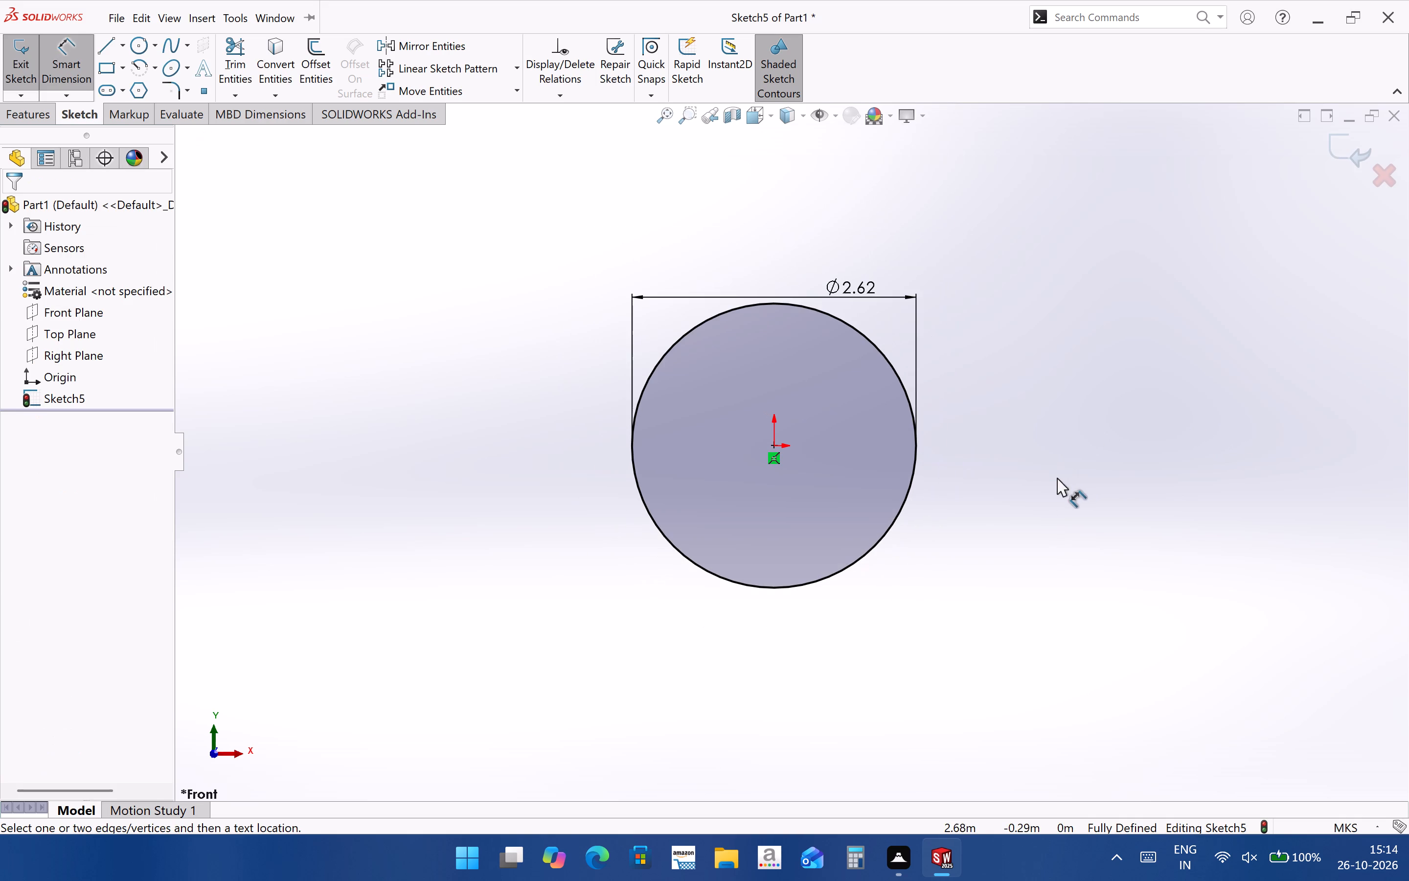
middle_drag(1046, 483, 977, 489)
click(39, 118)
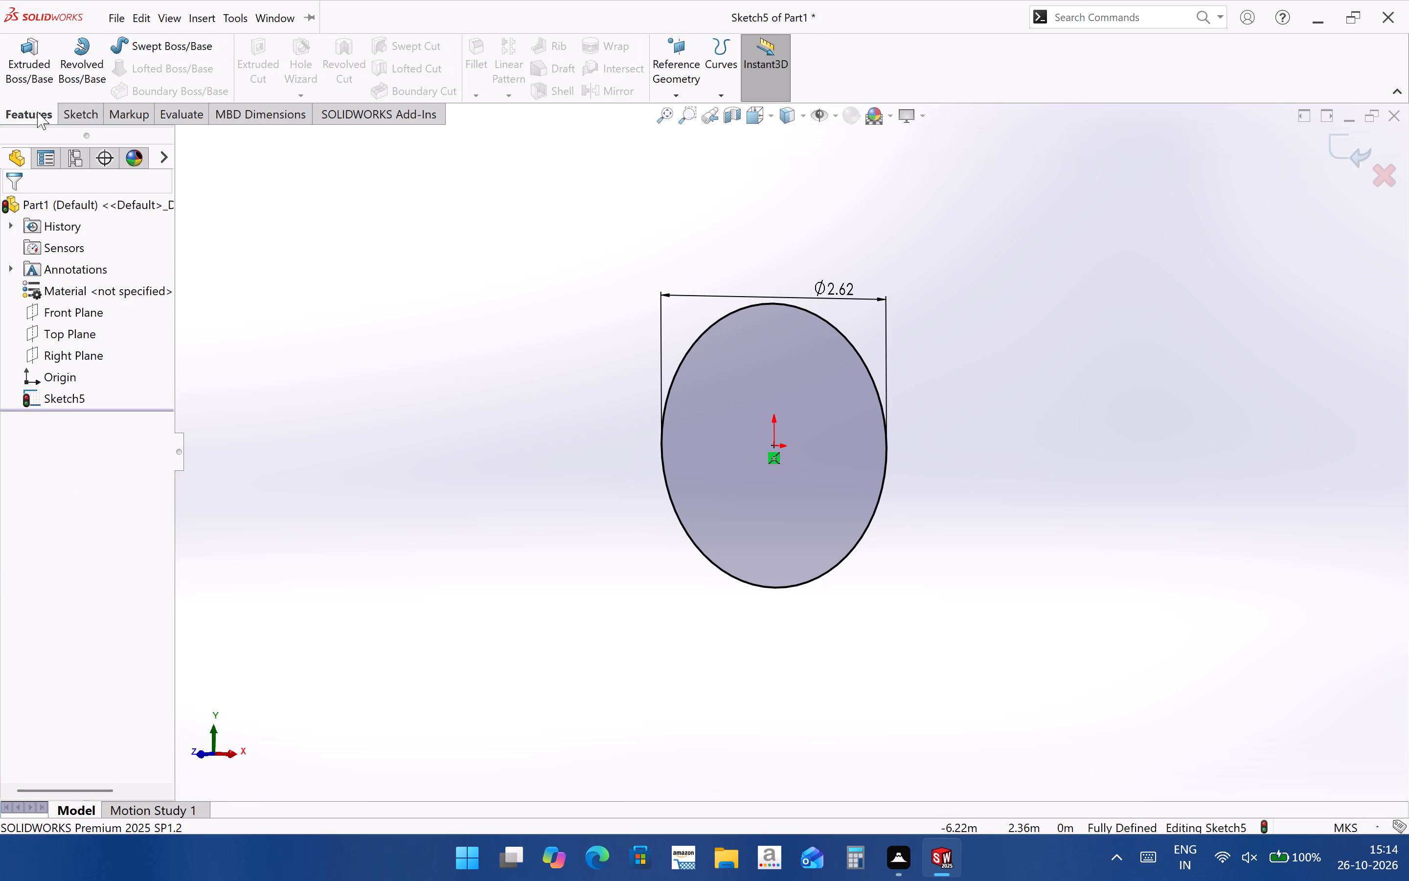
click(27, 72)
middle_drag(871, 551, 844, 555)
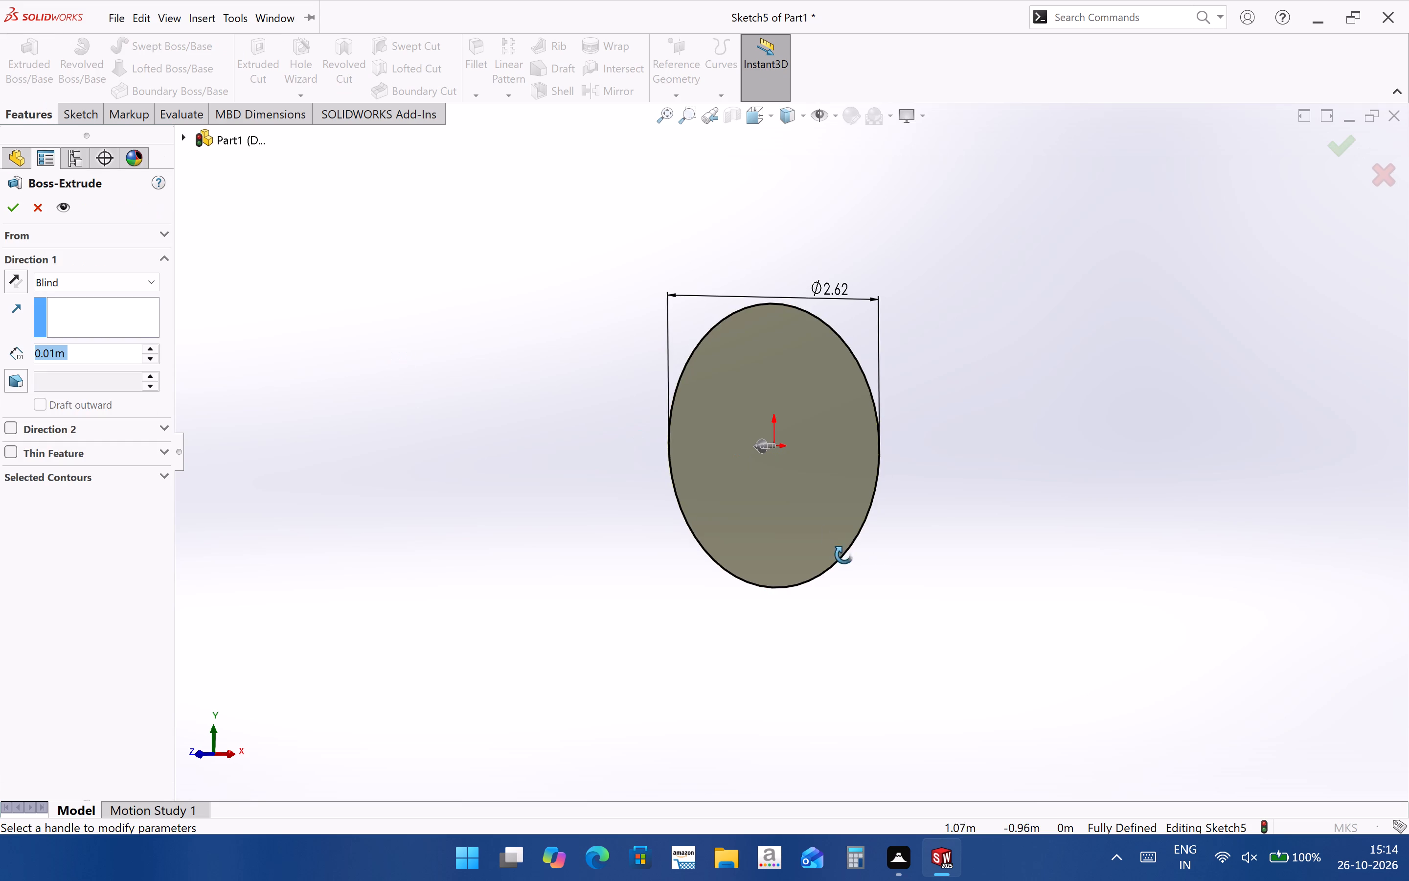
middle_drag(844, 555, 793, 584)
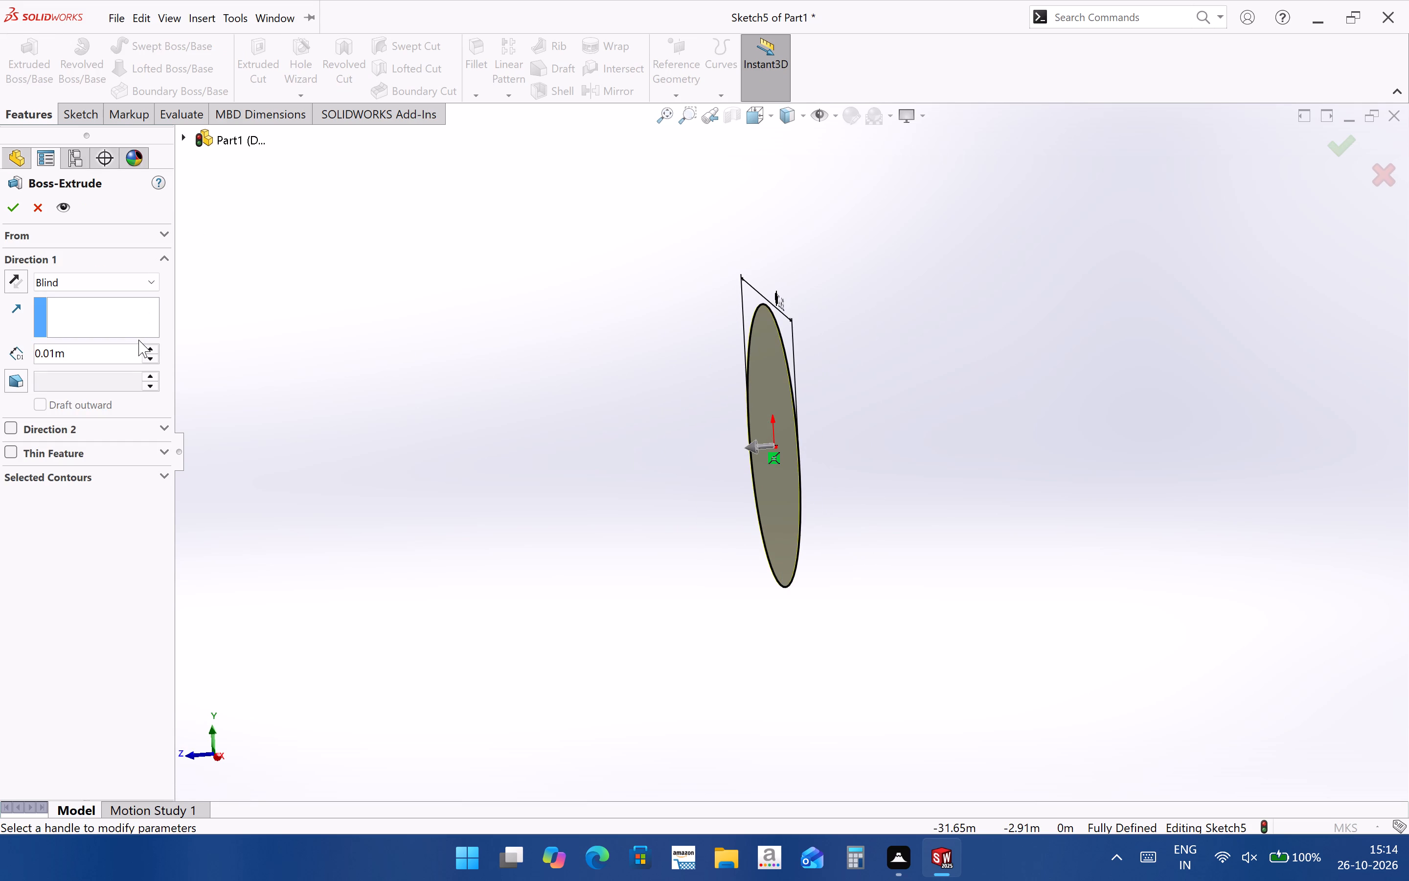
click(123, 354)
click(122, 353)
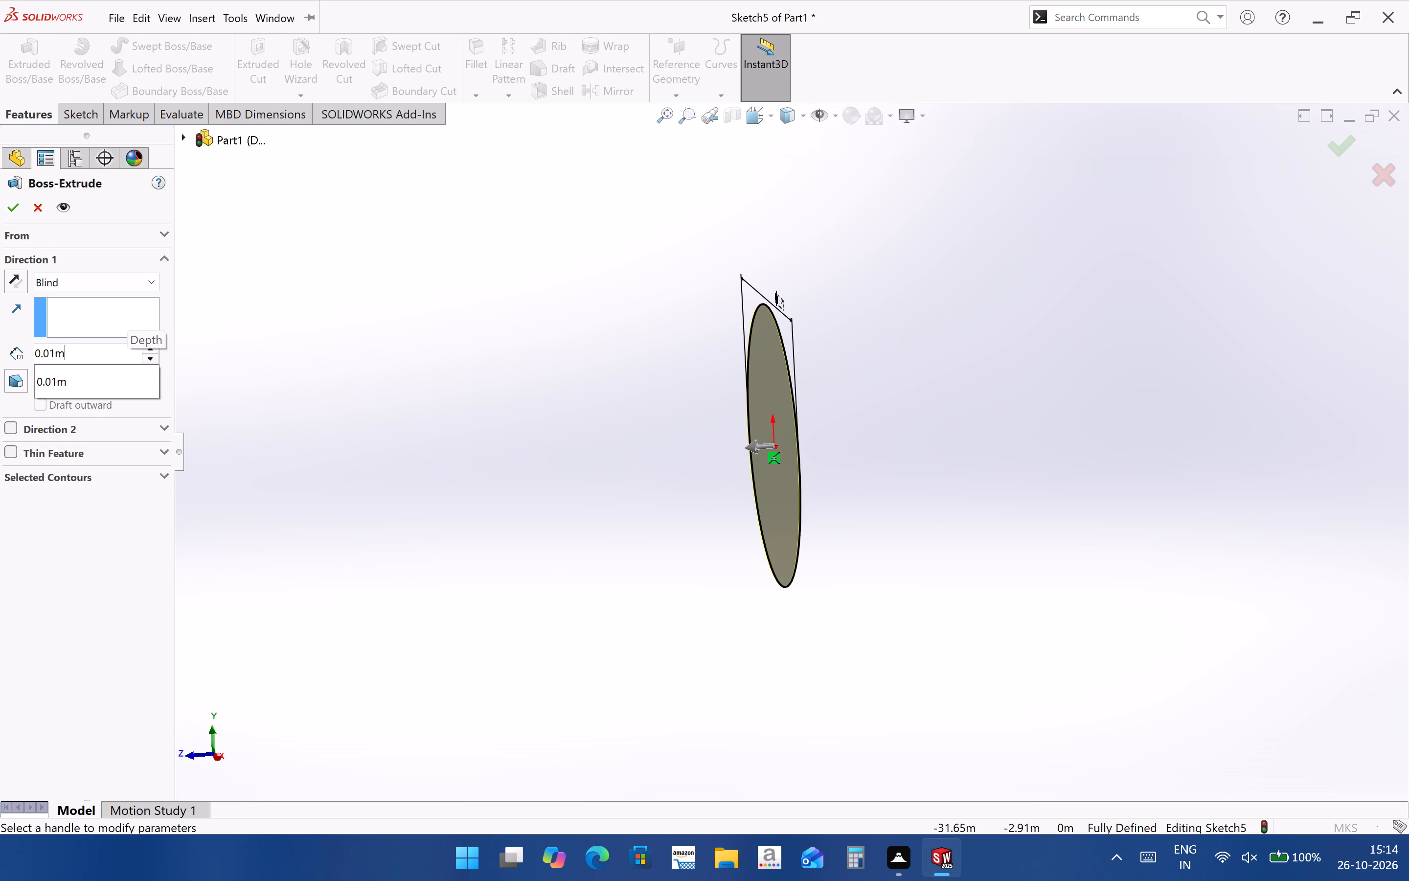
drag(122, 352, 0, 345)
key(2)
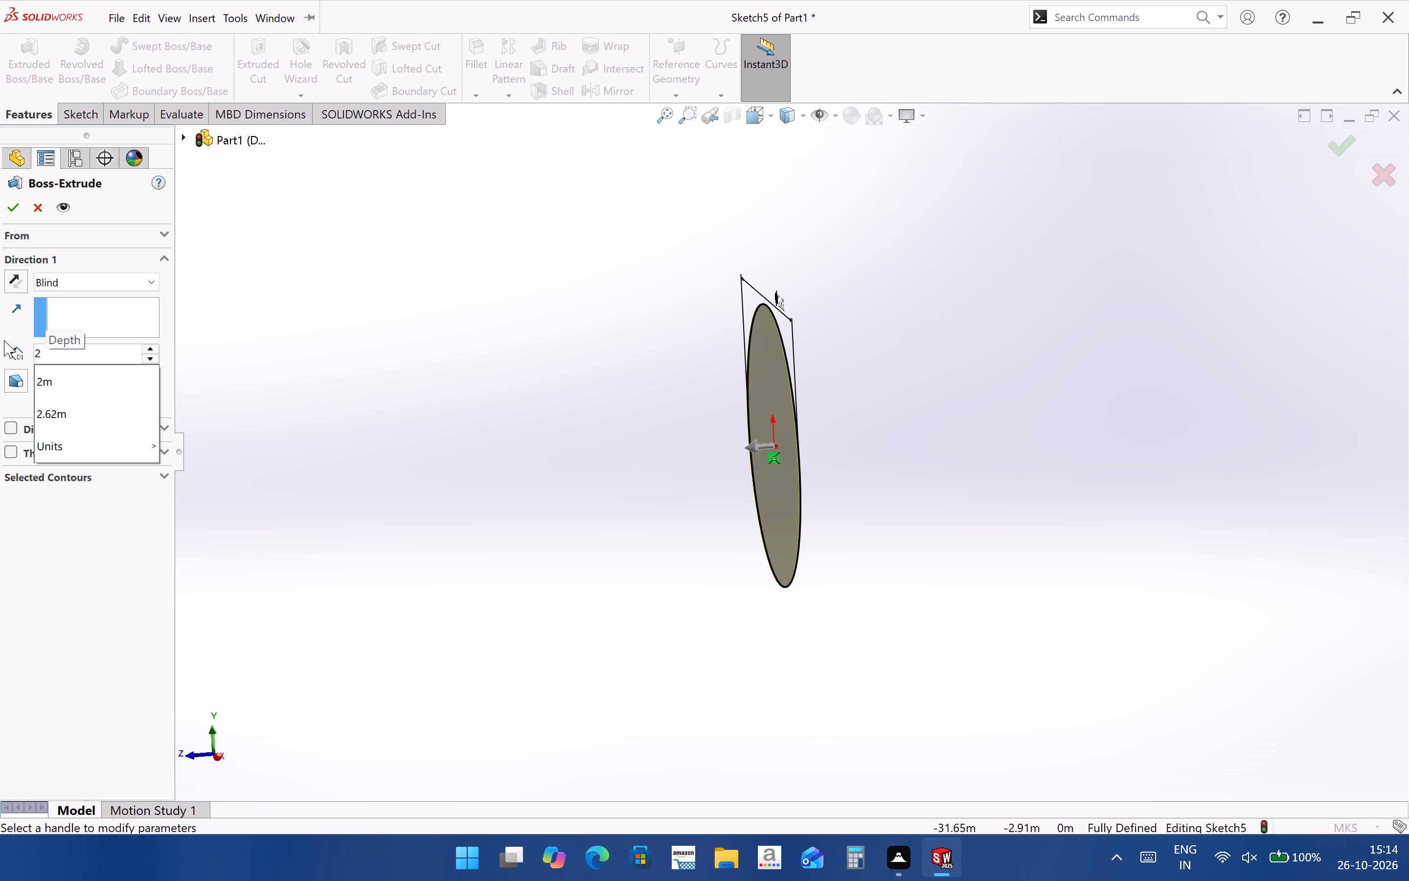
text(.4)
key(Return)
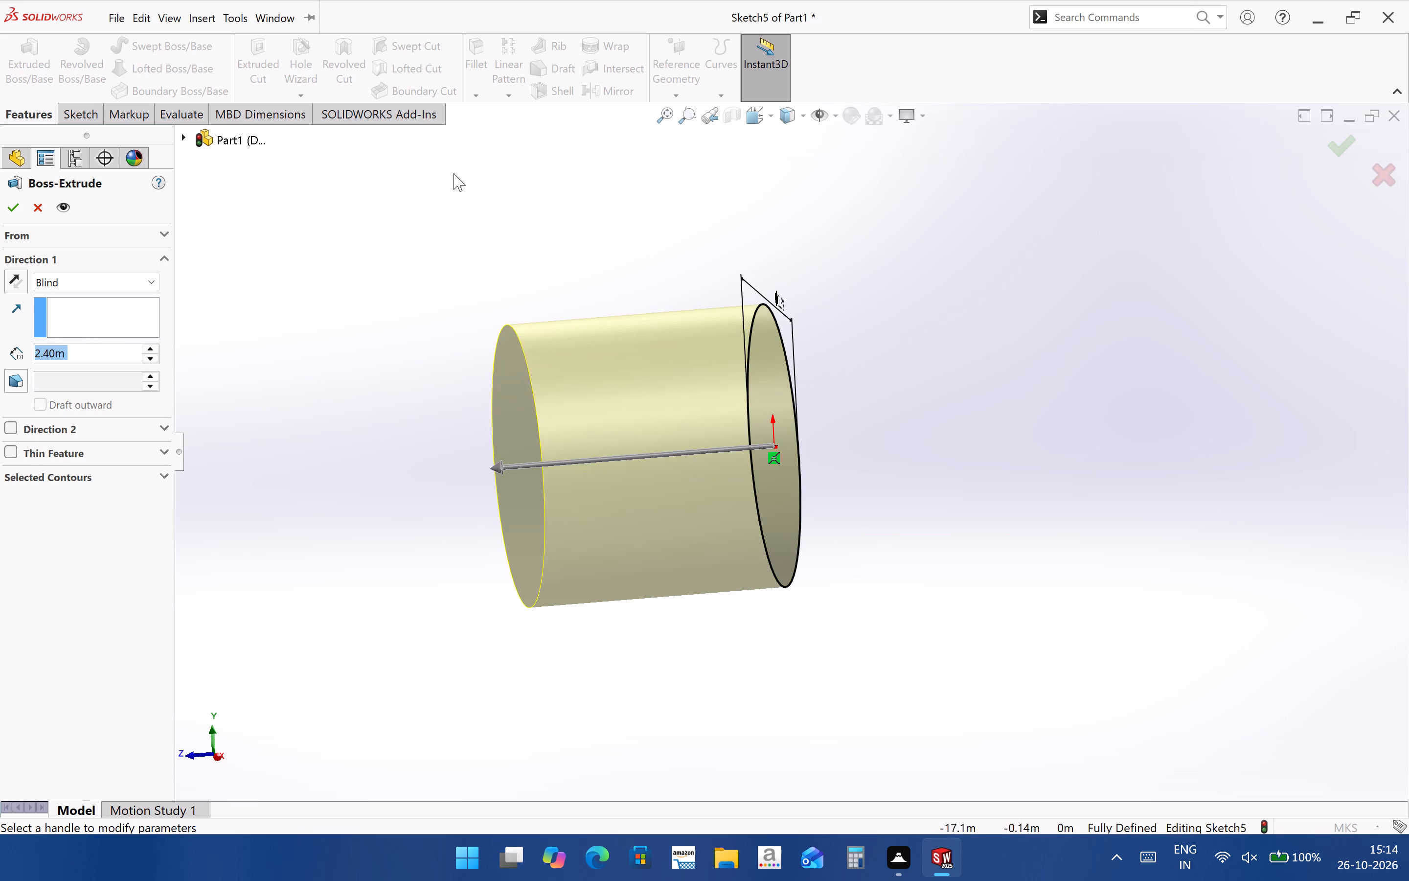
click(1333, 153)
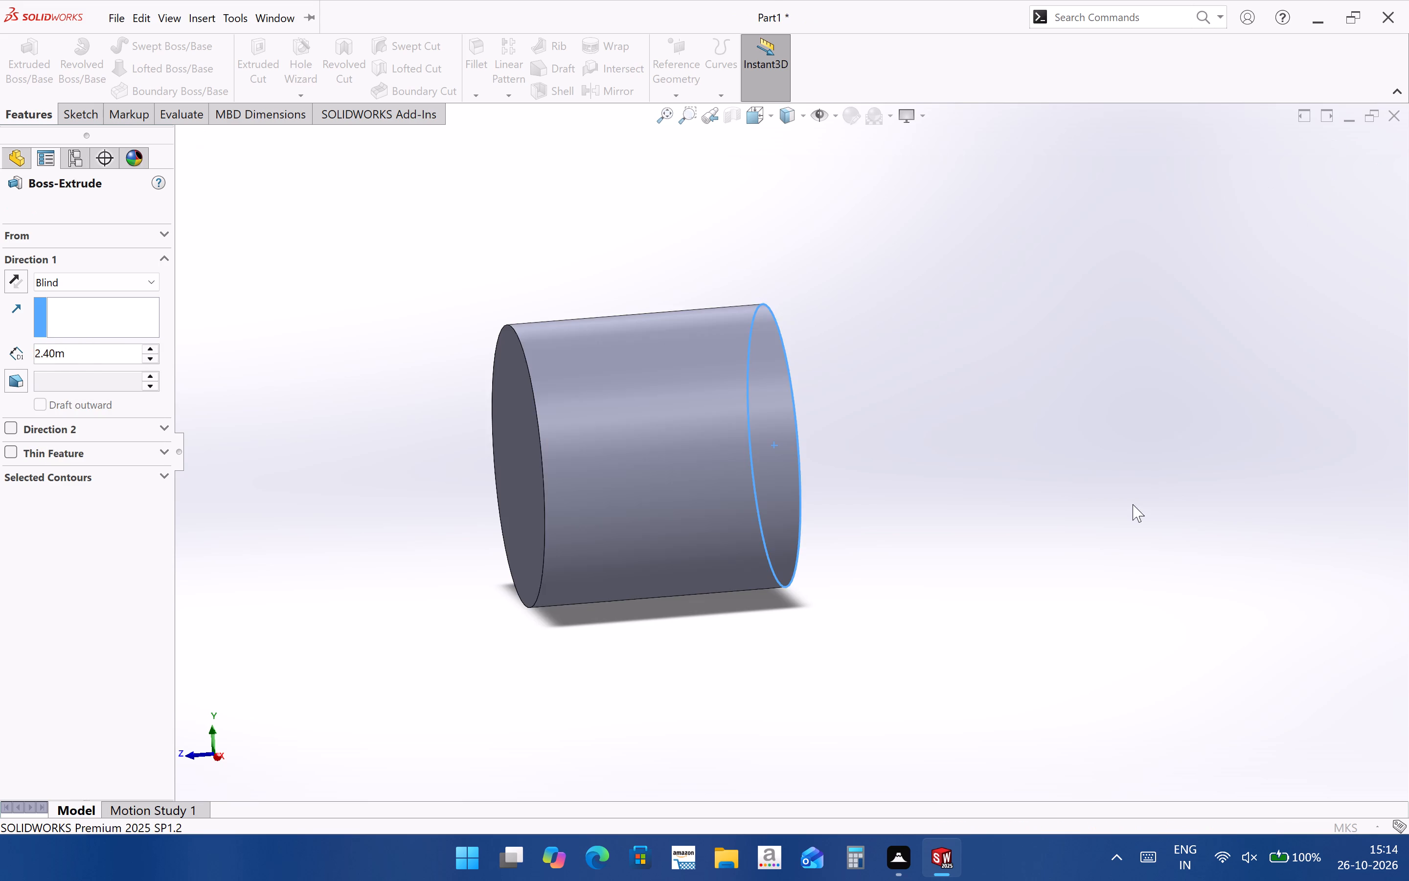
click(1113, 521)
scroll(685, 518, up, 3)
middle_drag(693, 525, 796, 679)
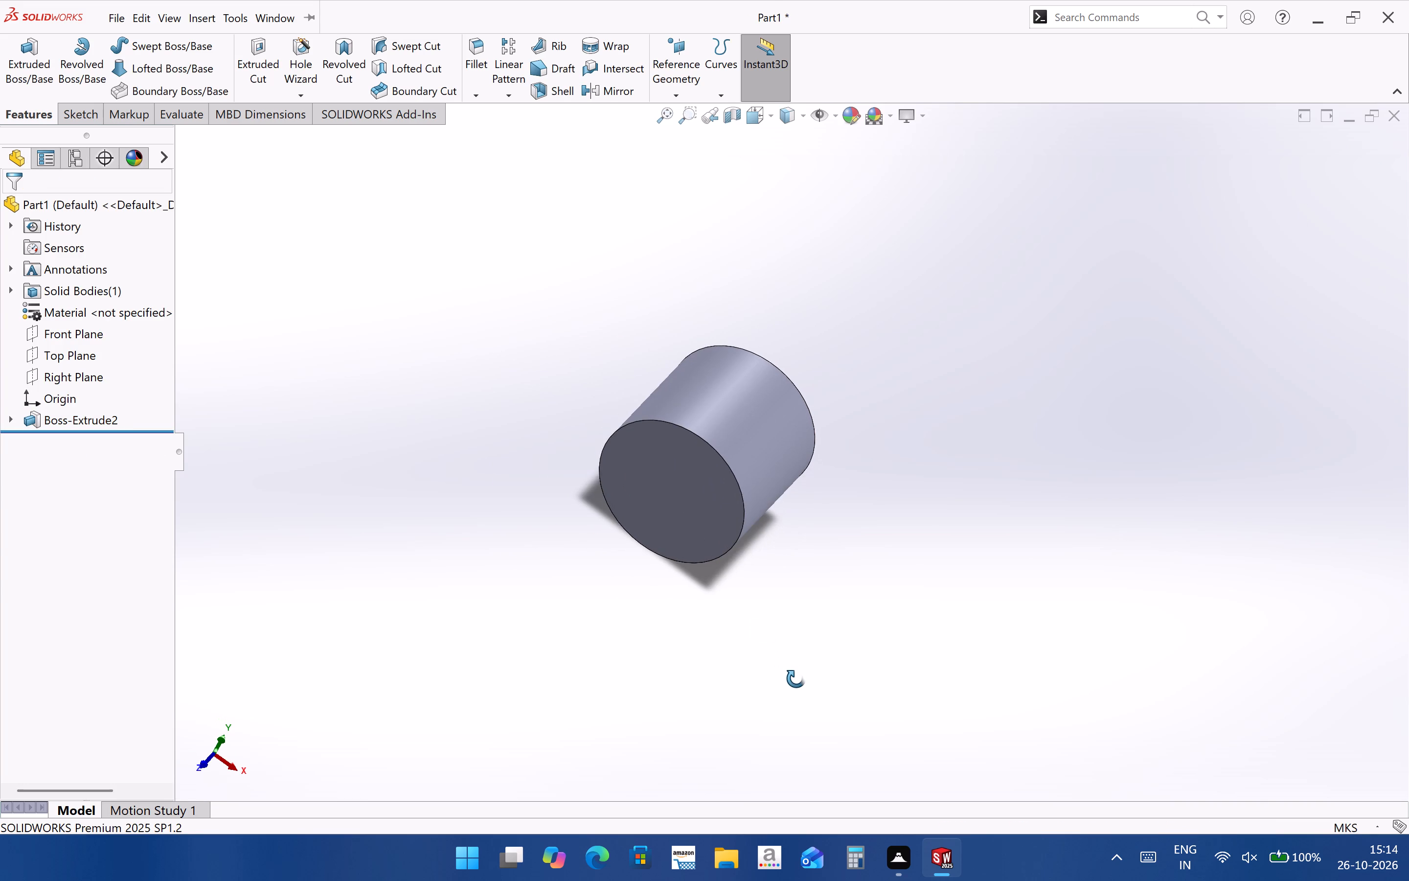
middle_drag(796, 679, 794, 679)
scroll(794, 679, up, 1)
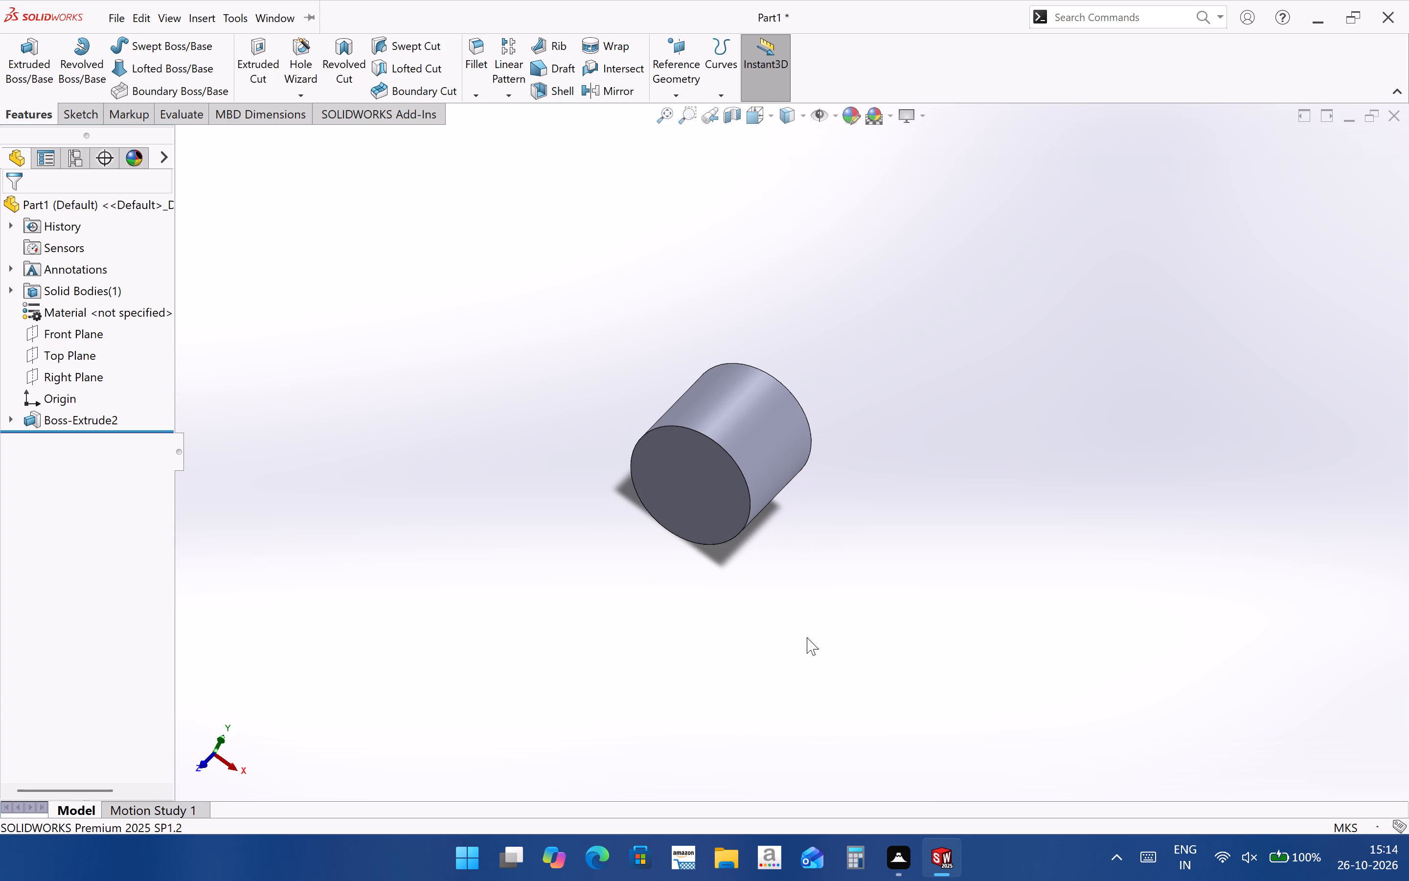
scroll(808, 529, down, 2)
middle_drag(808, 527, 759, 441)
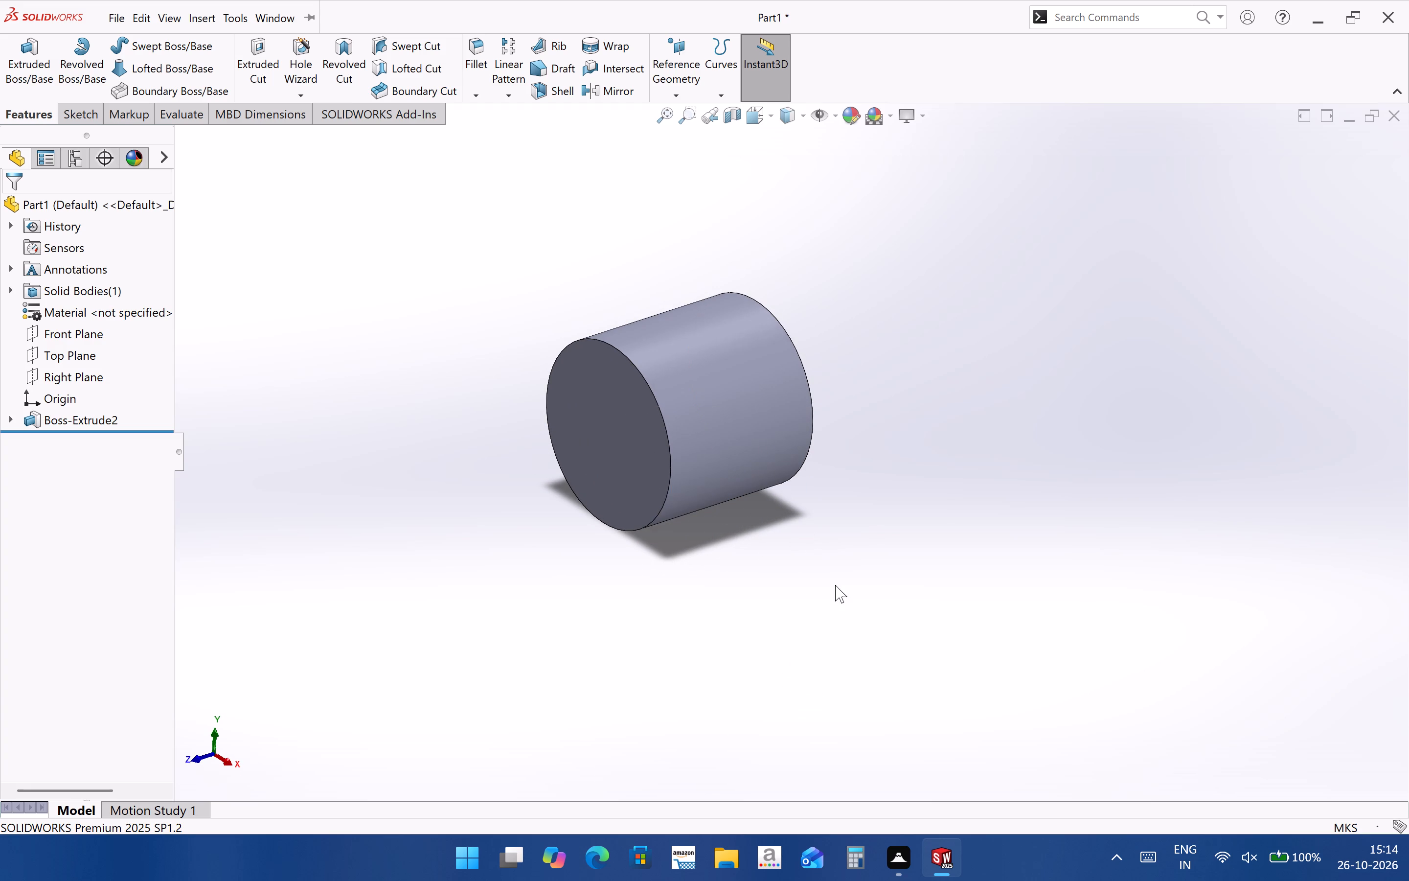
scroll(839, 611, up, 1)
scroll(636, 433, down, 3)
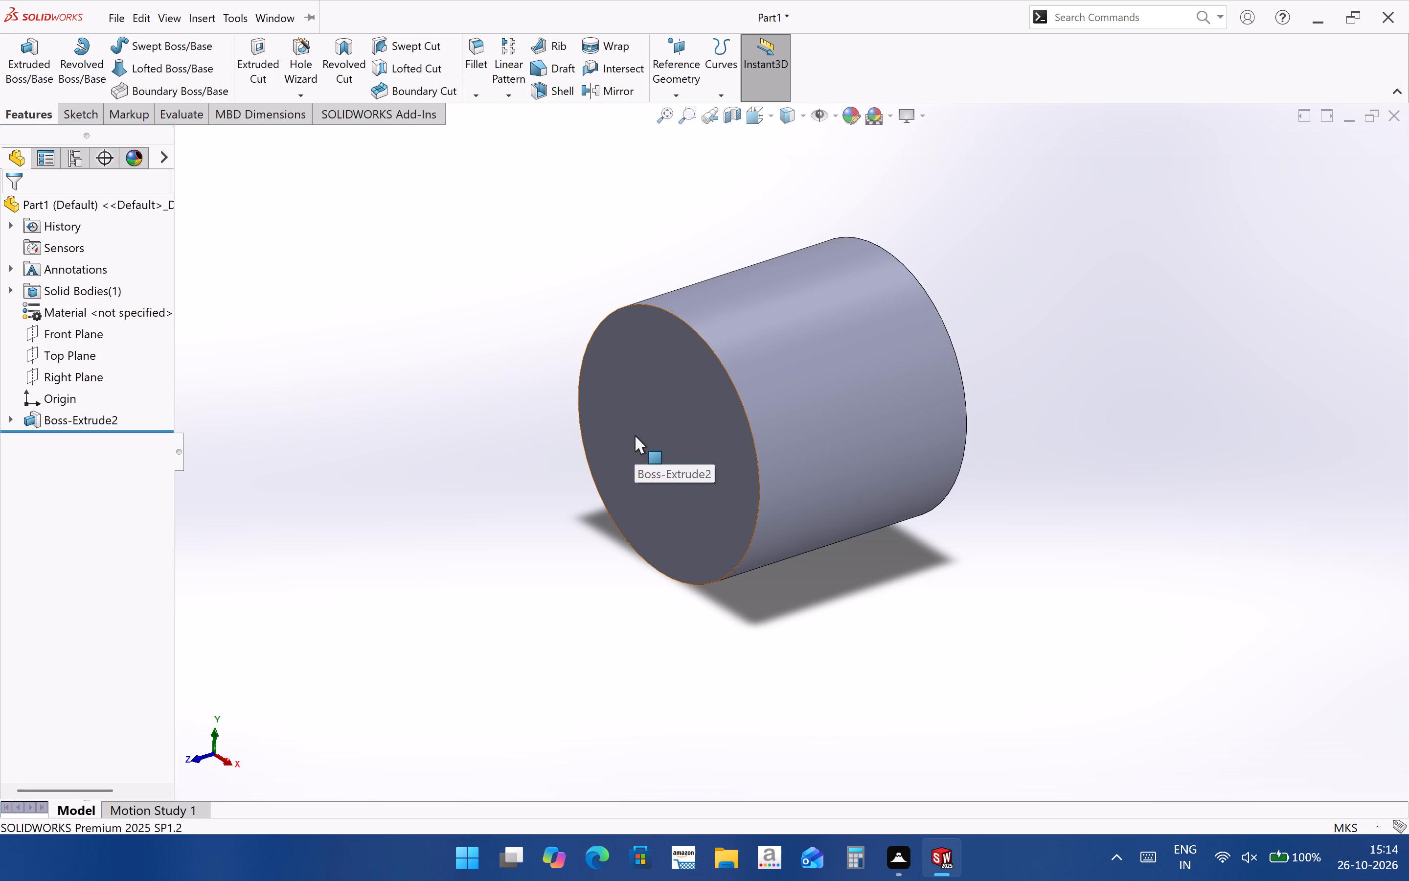
Inspect the extruded cylinder from several angles, including a view normal to the Top Plane.
middle_drag(742, 528, 719, 516)
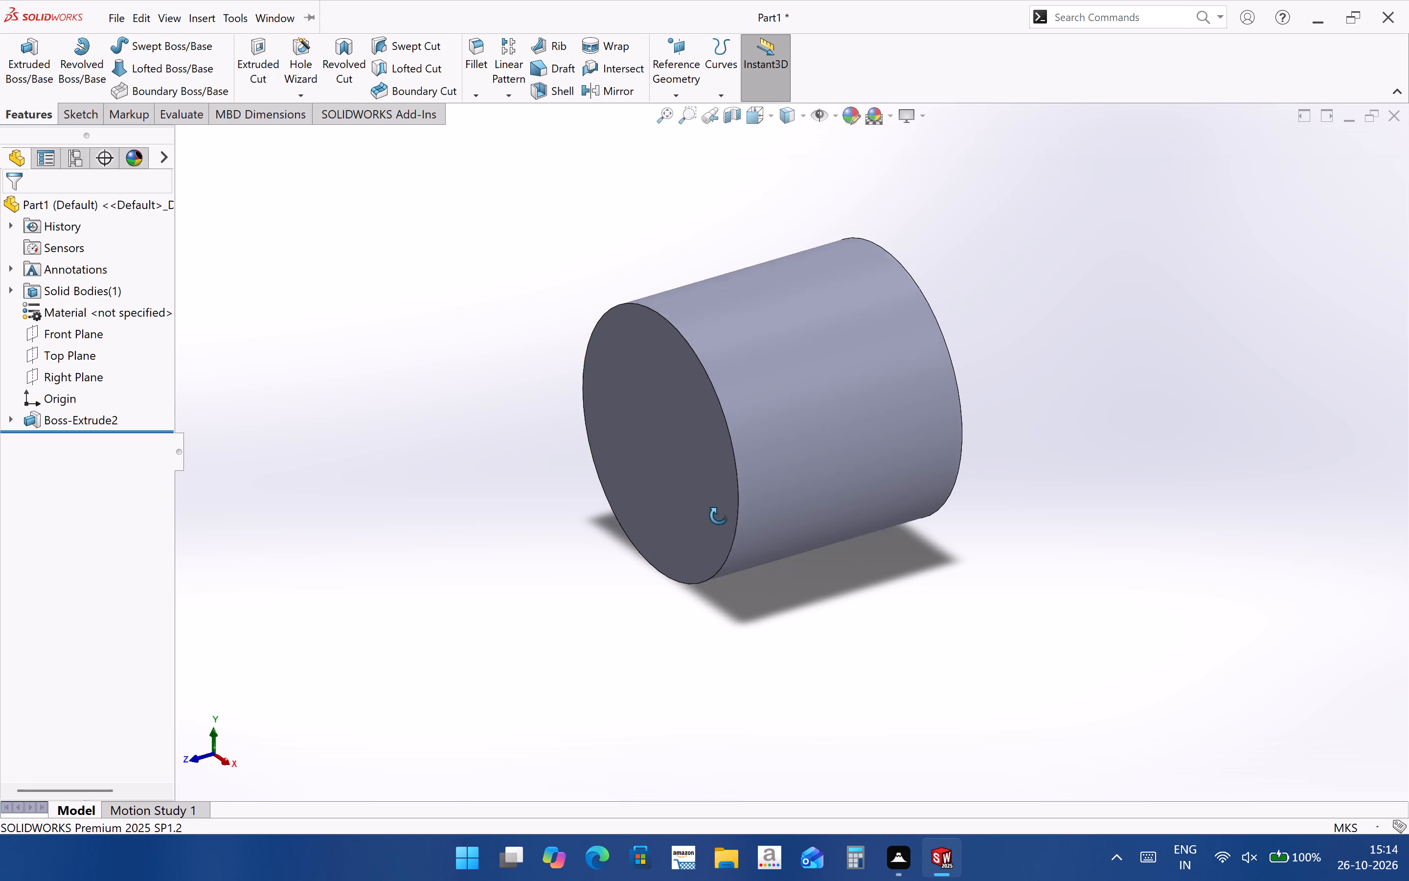
middle_drag(719, 516, 818, 449)
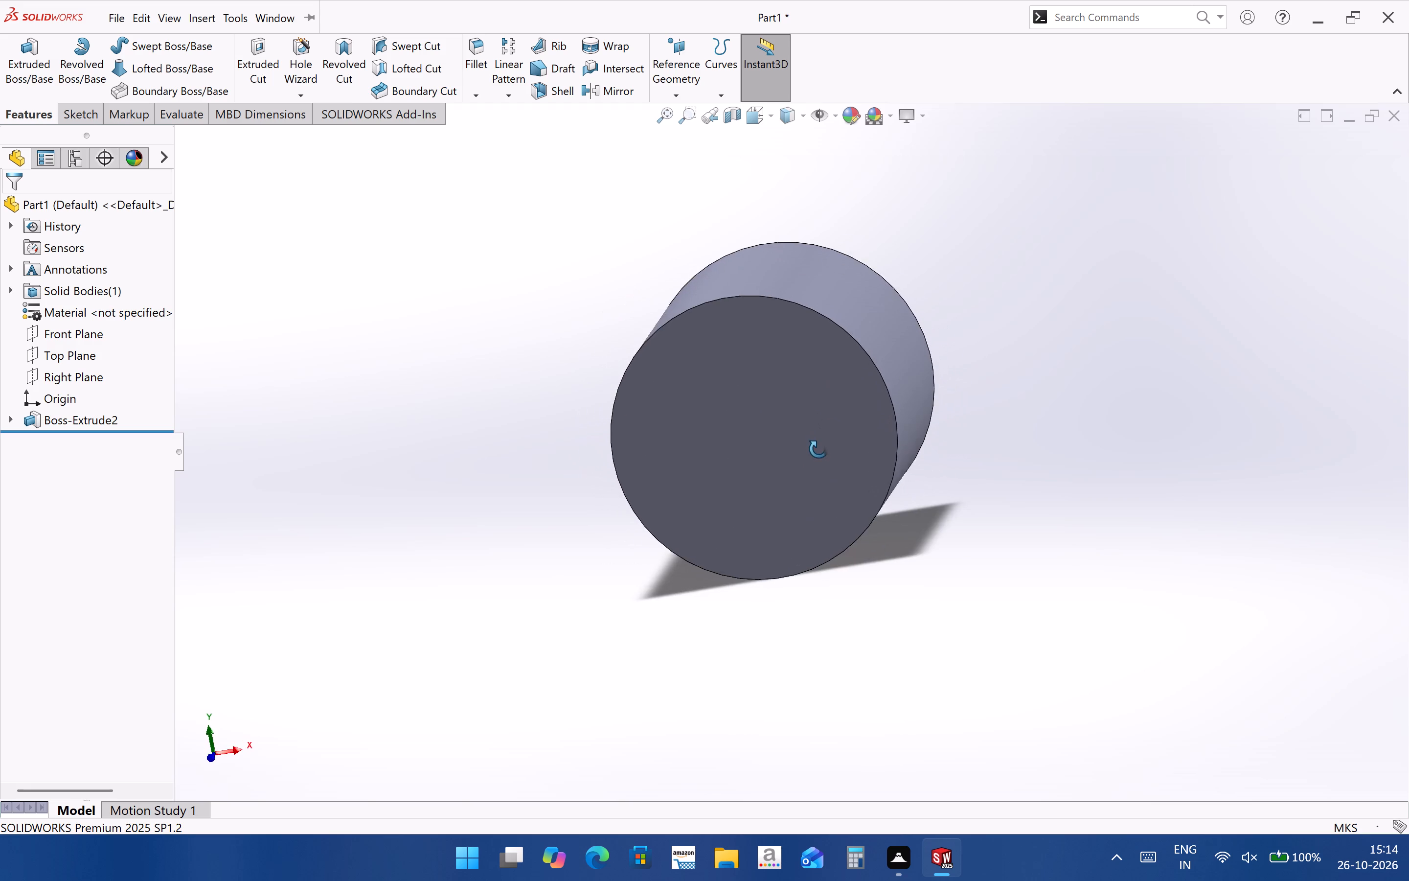
middle_drag(818, 449, 840, 534)
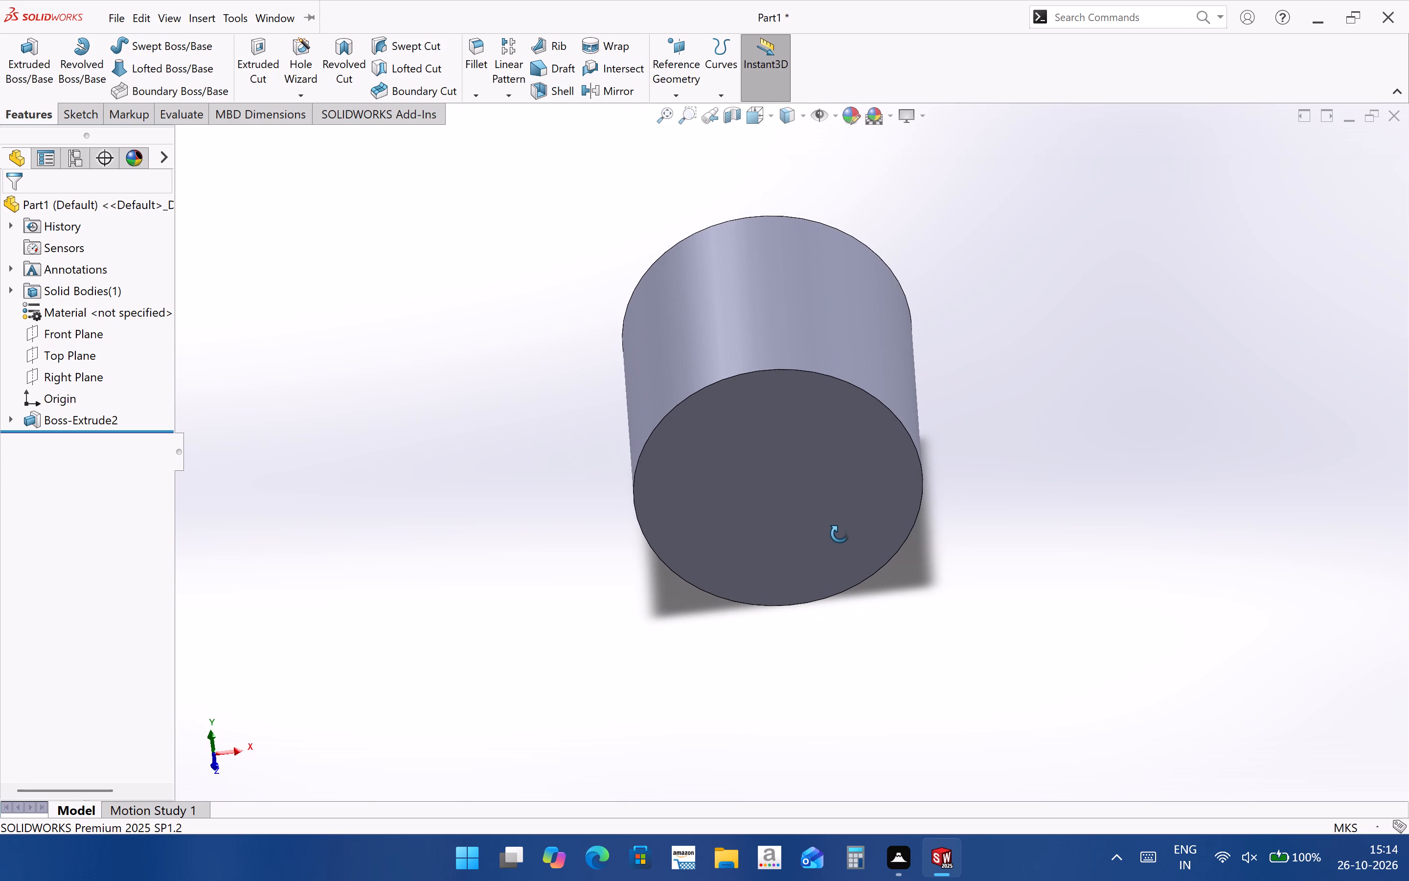
middle_drag(840, 534, 776, 642)
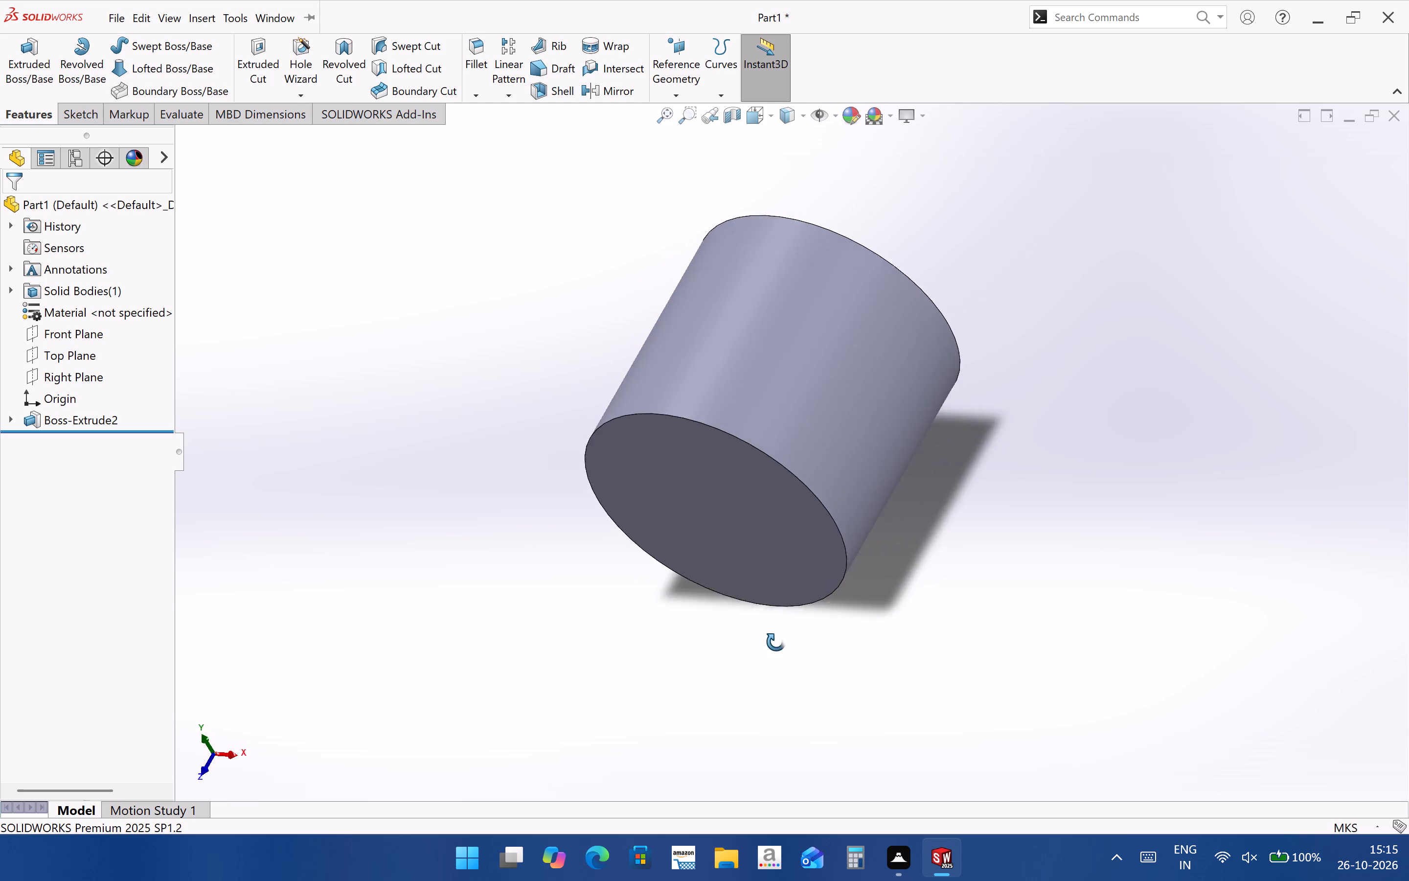
middle_drag(776, 642, 693, 694)
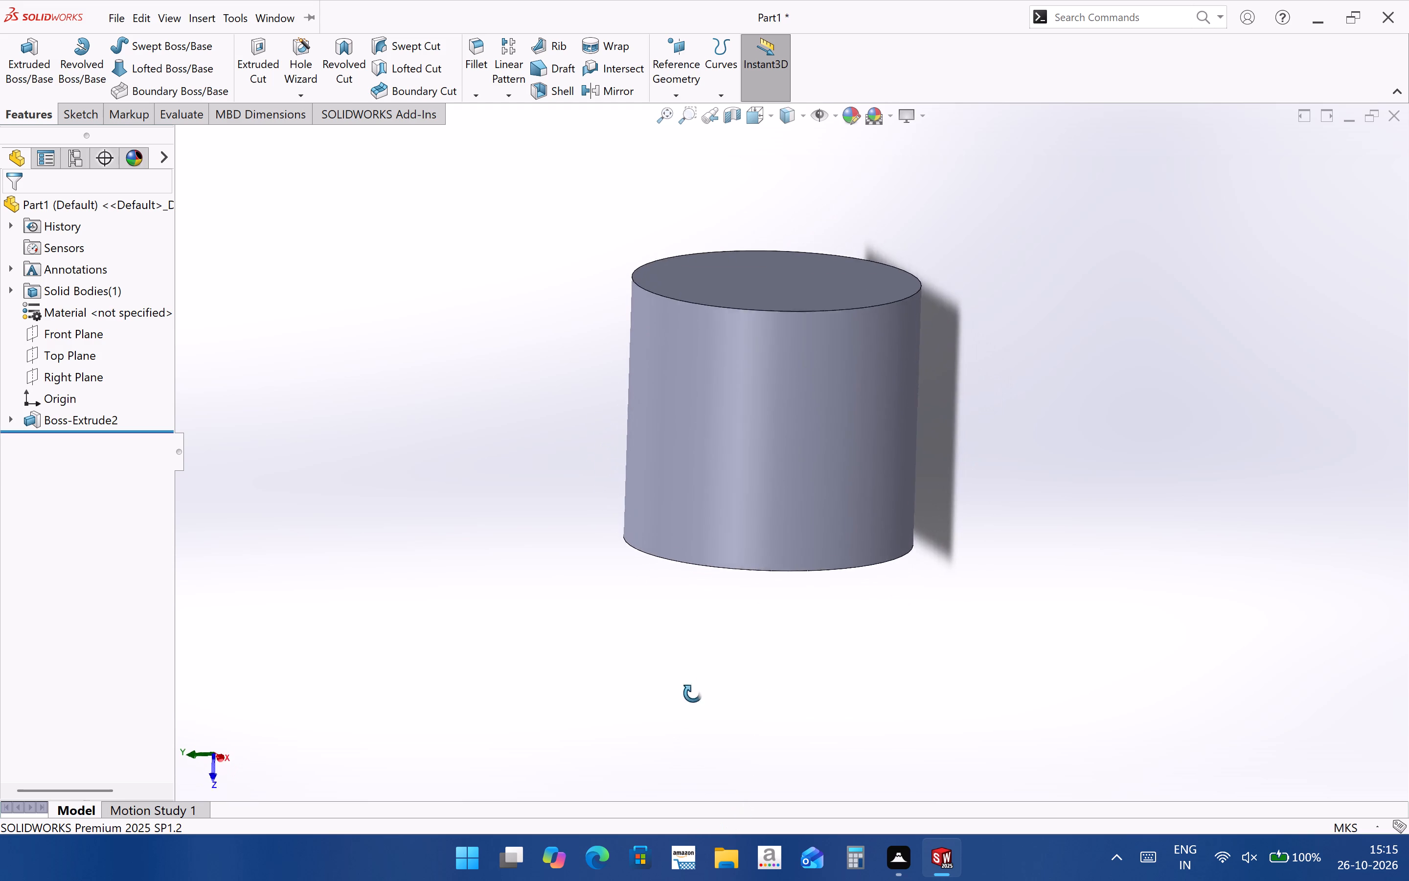
middle_drag(693, 694, 745, 722)
scroll(745, 722, down, 1)
scroll(788, 671, up, 3)
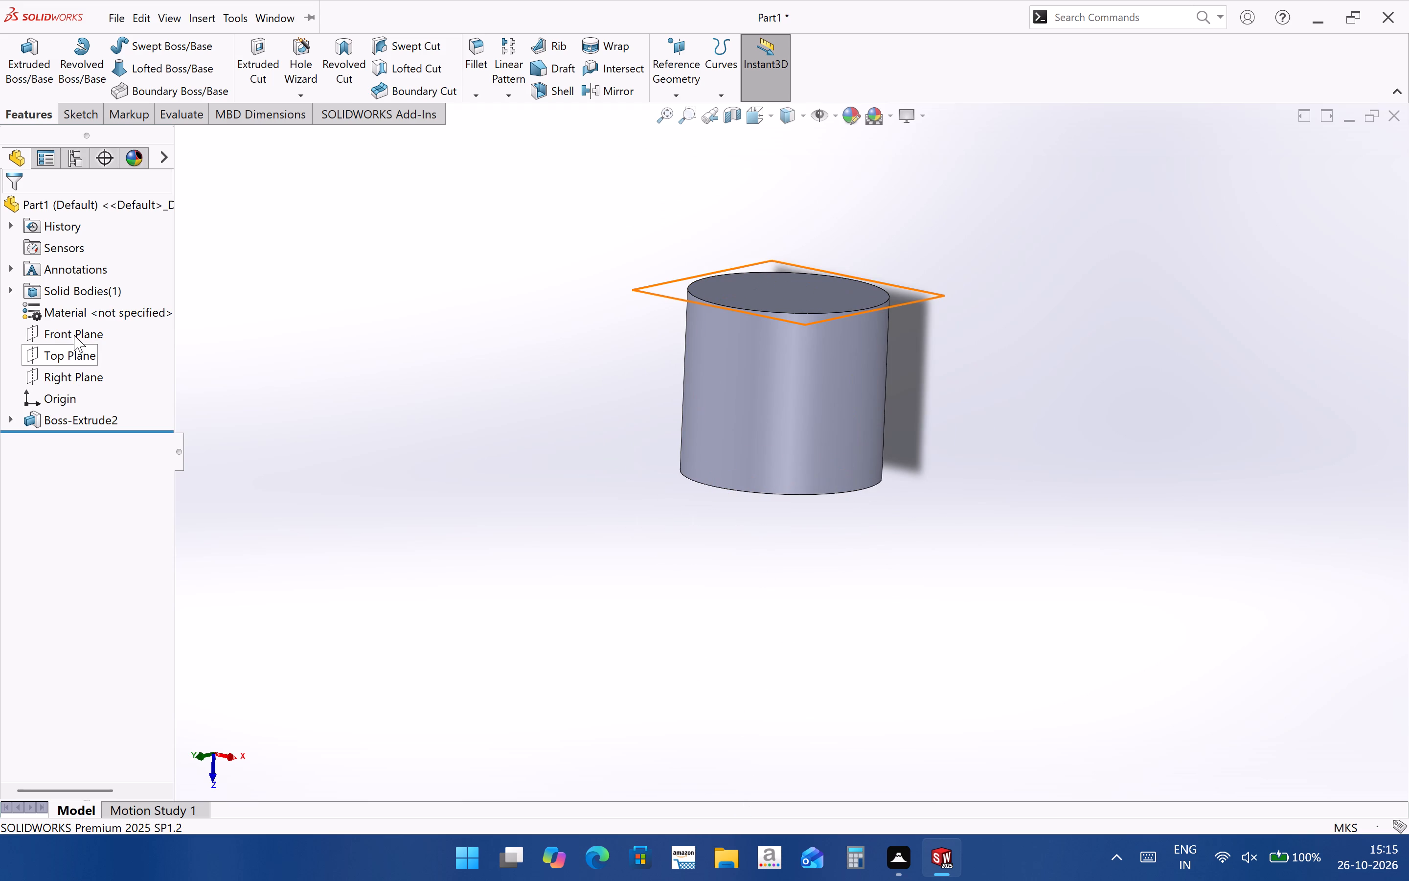
click(74, 361)
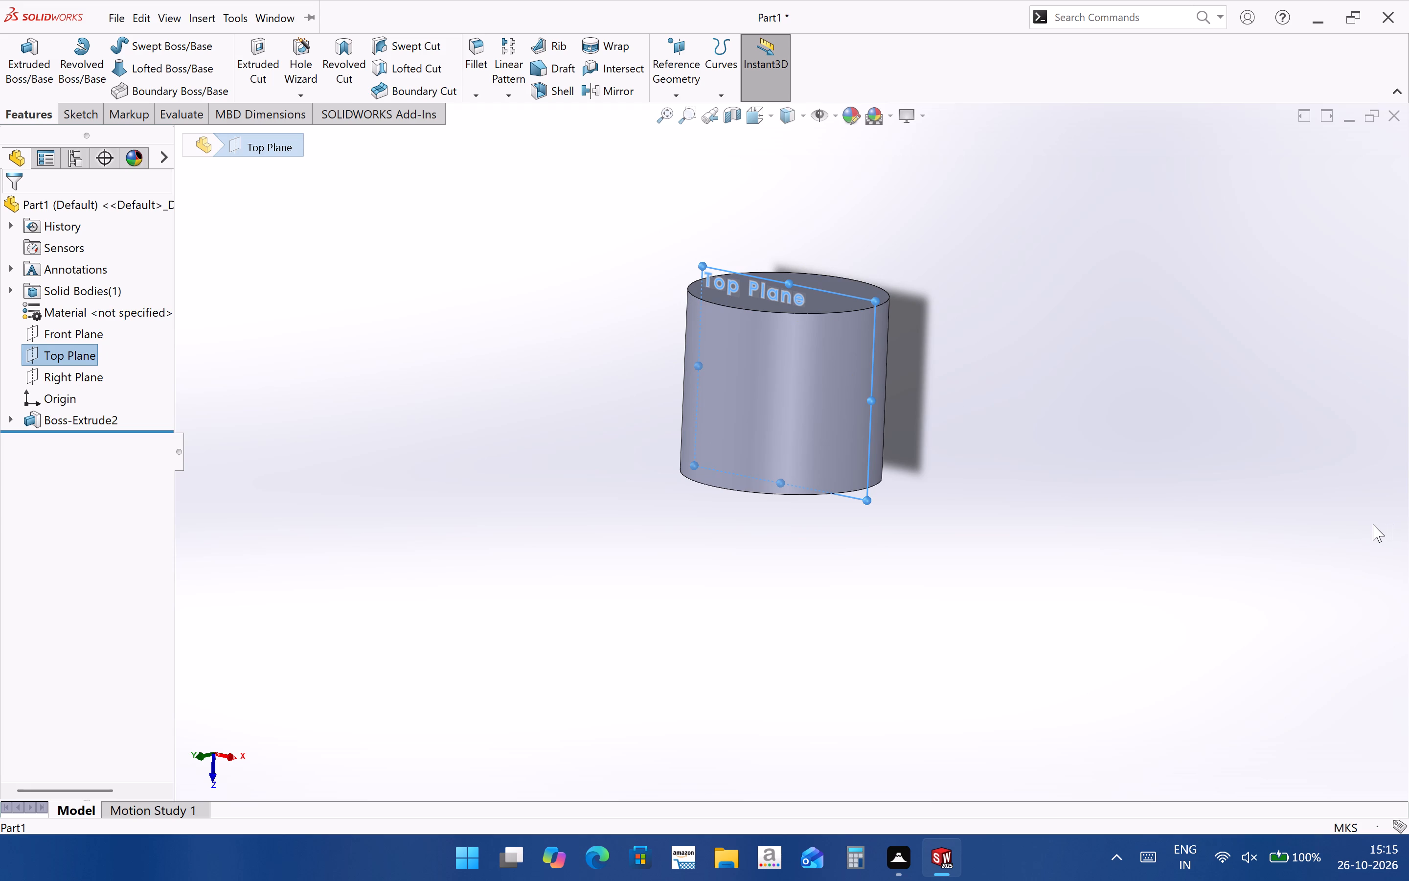
key(ctrl+8)
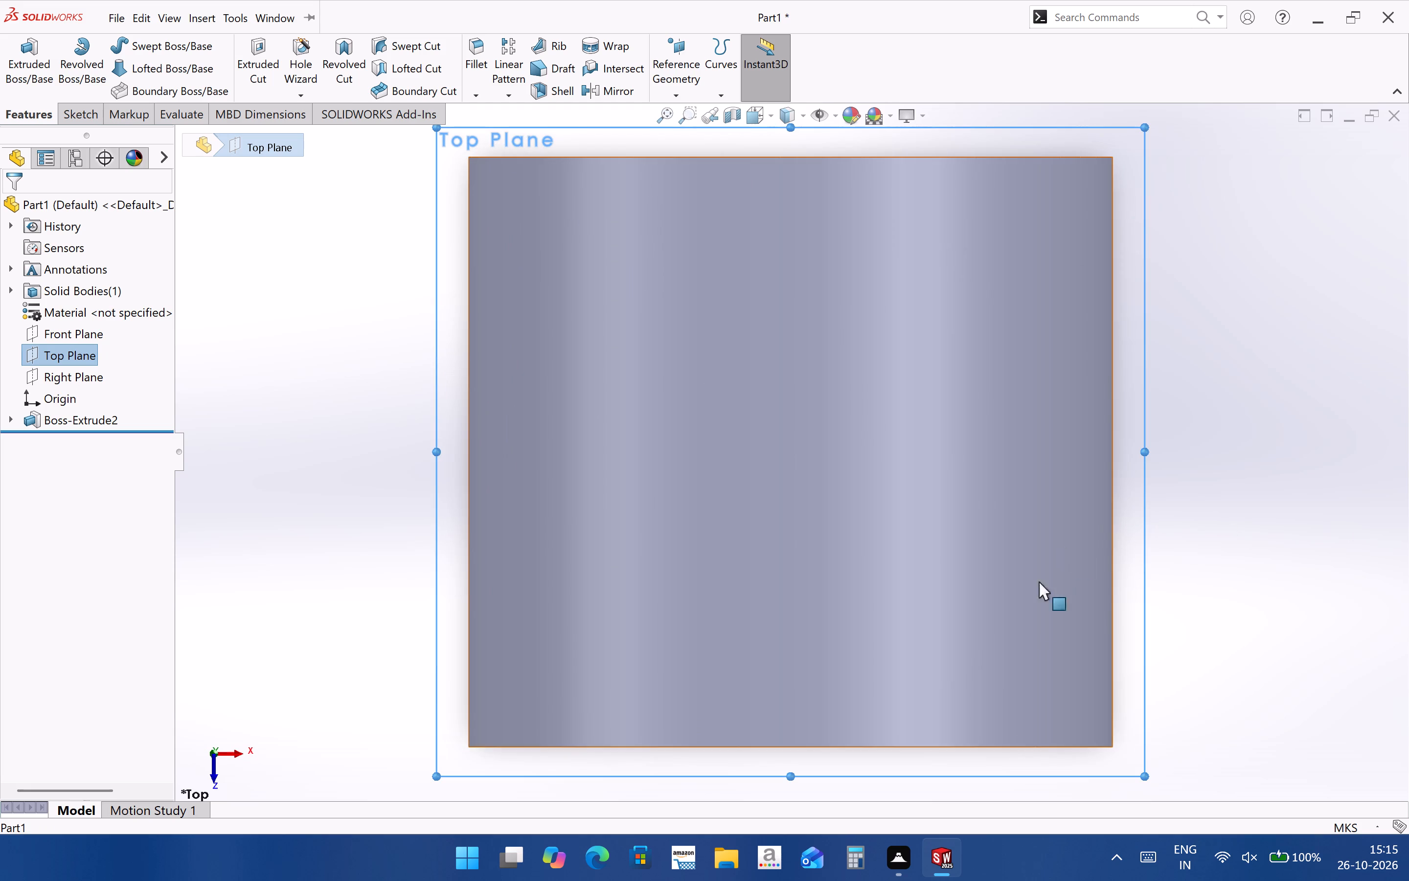
scroll(1024, 618, up, 4)
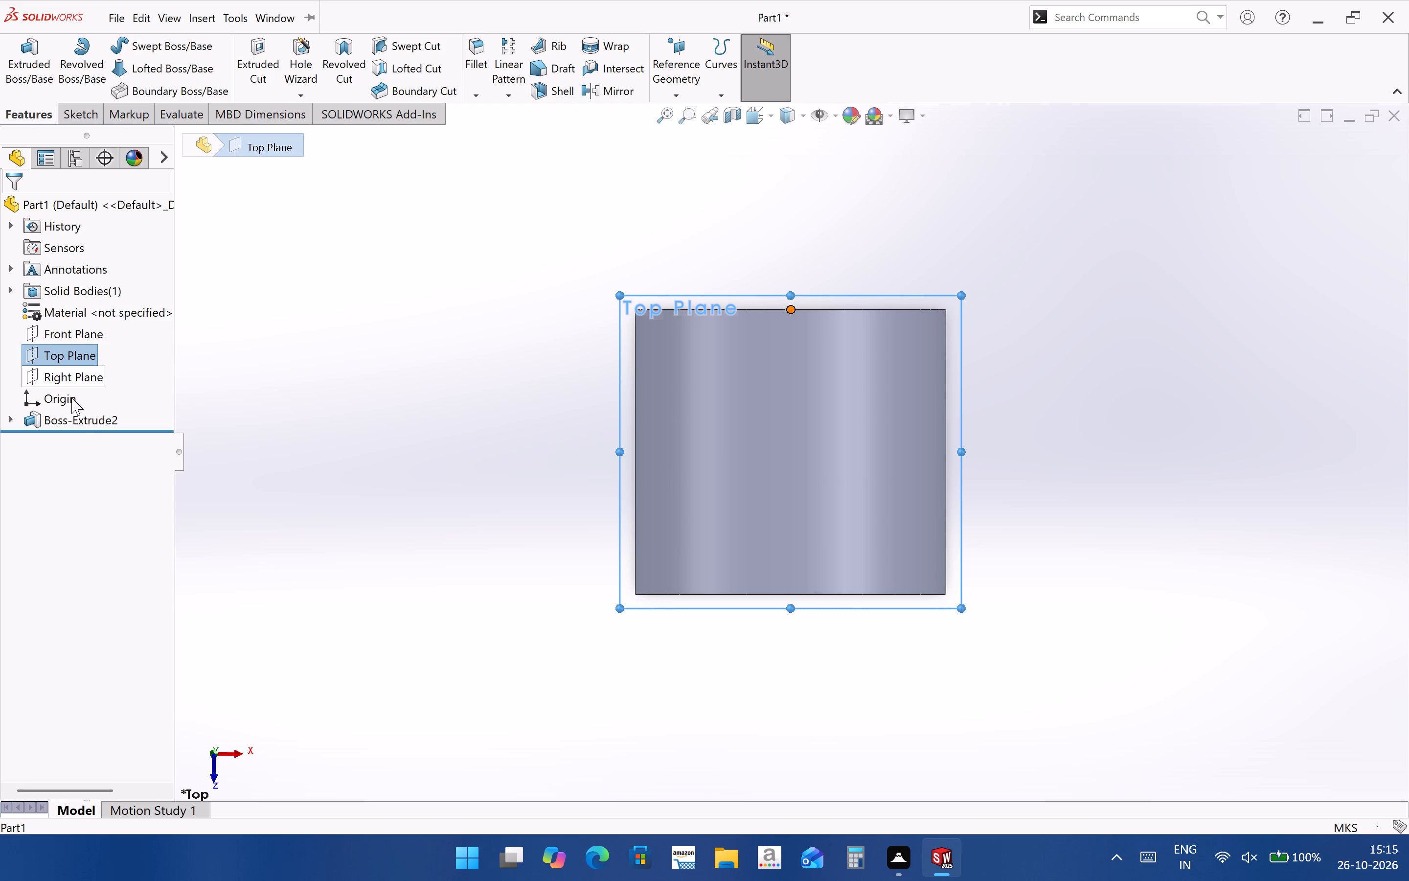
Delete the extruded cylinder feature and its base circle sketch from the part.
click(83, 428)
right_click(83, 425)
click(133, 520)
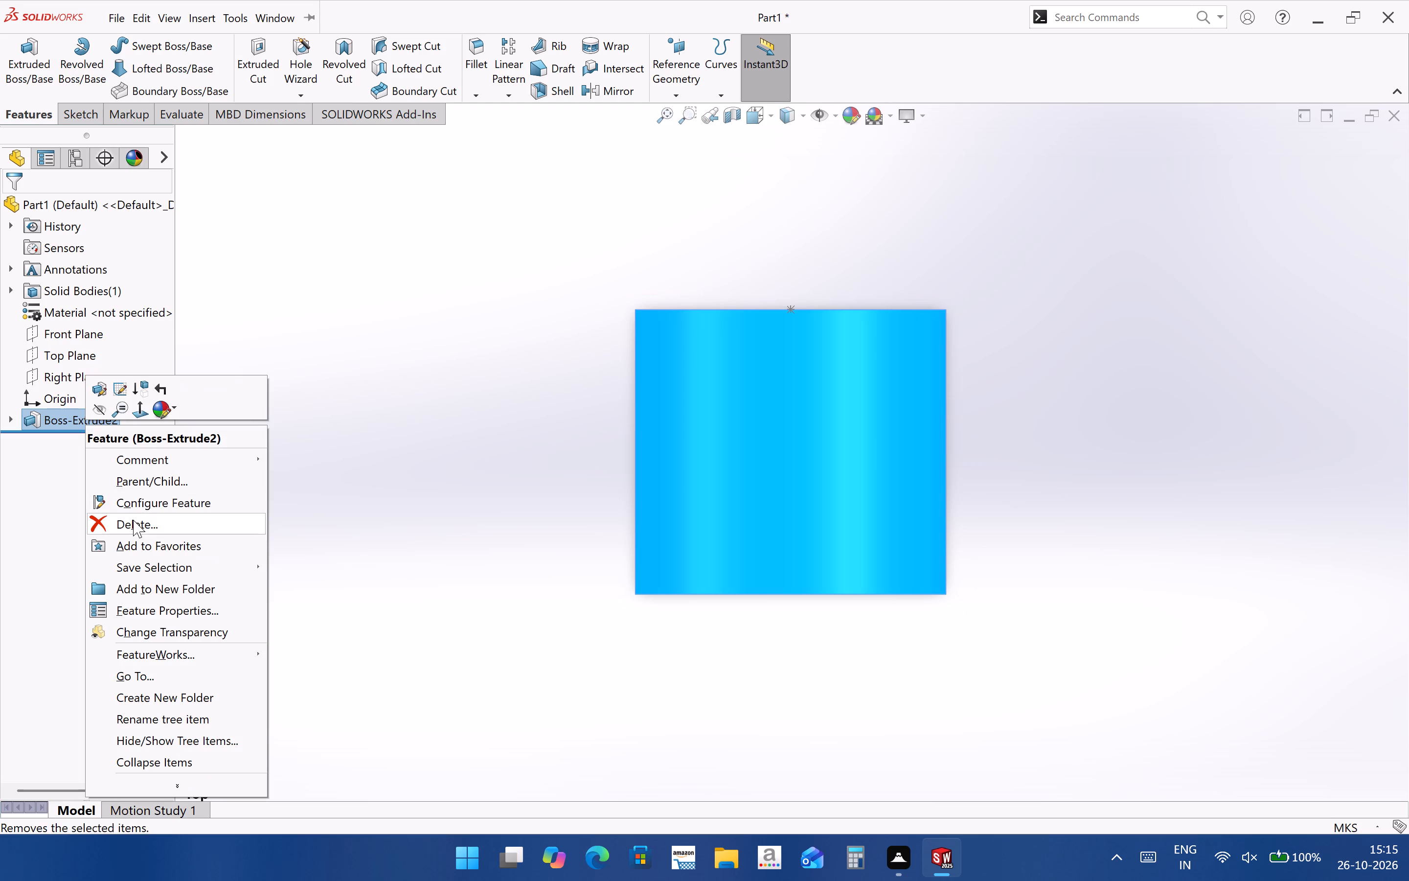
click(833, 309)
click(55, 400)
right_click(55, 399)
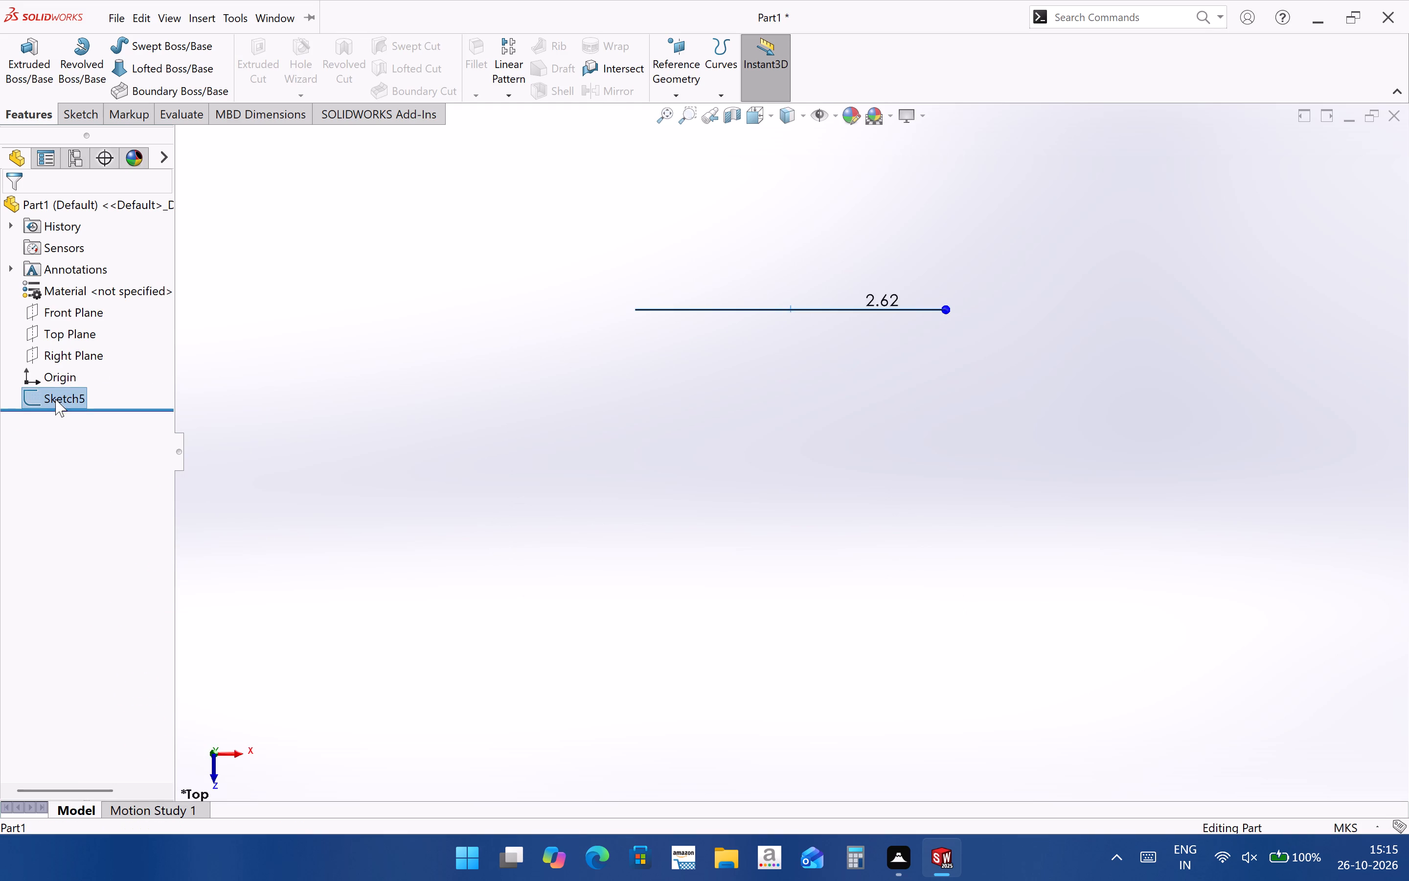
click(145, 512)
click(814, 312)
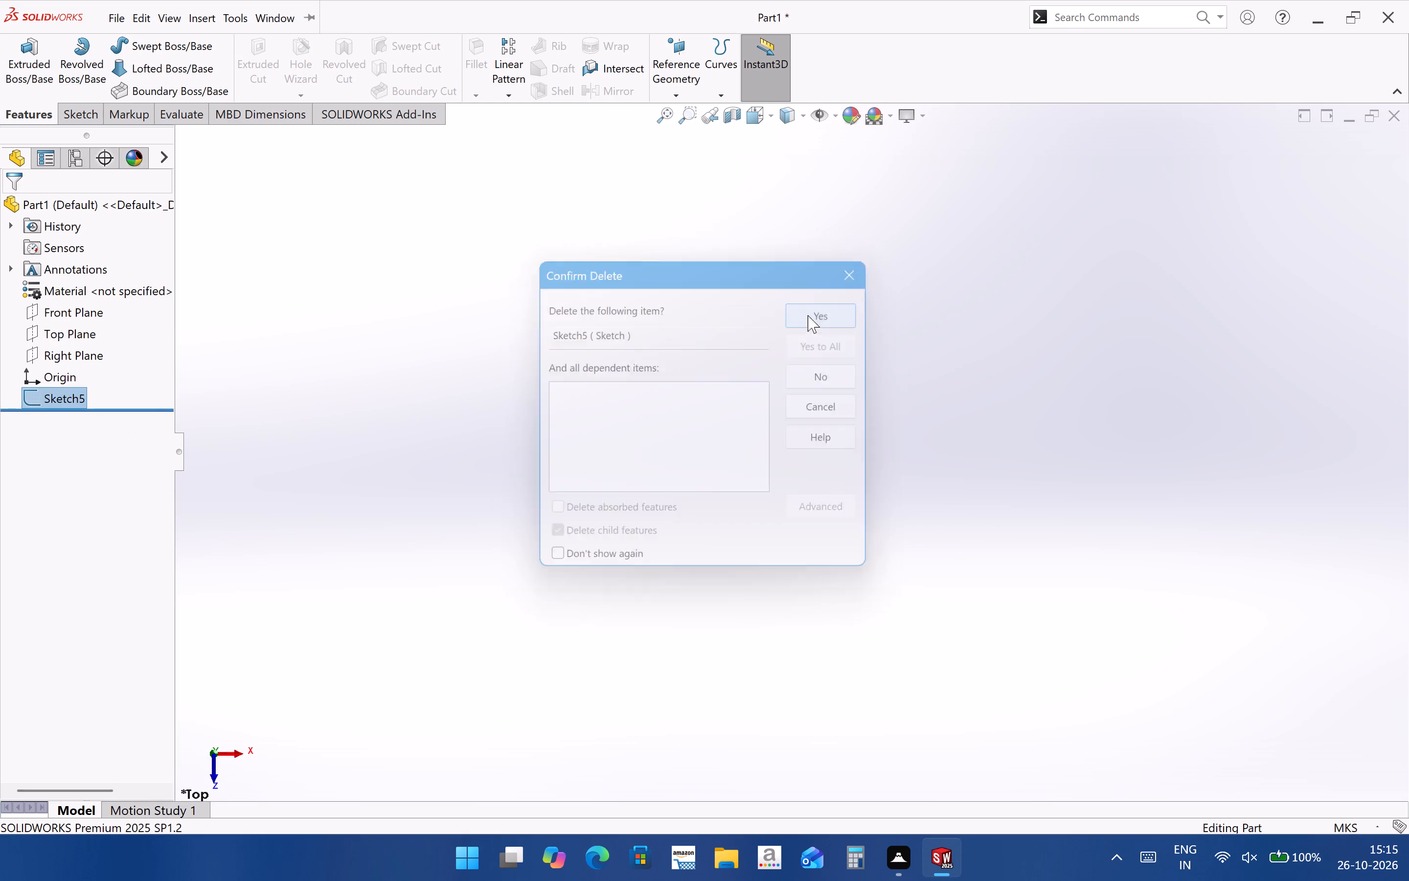
Close the current part document without saving its changes.
click(1406, 110)
click(1402, 114)
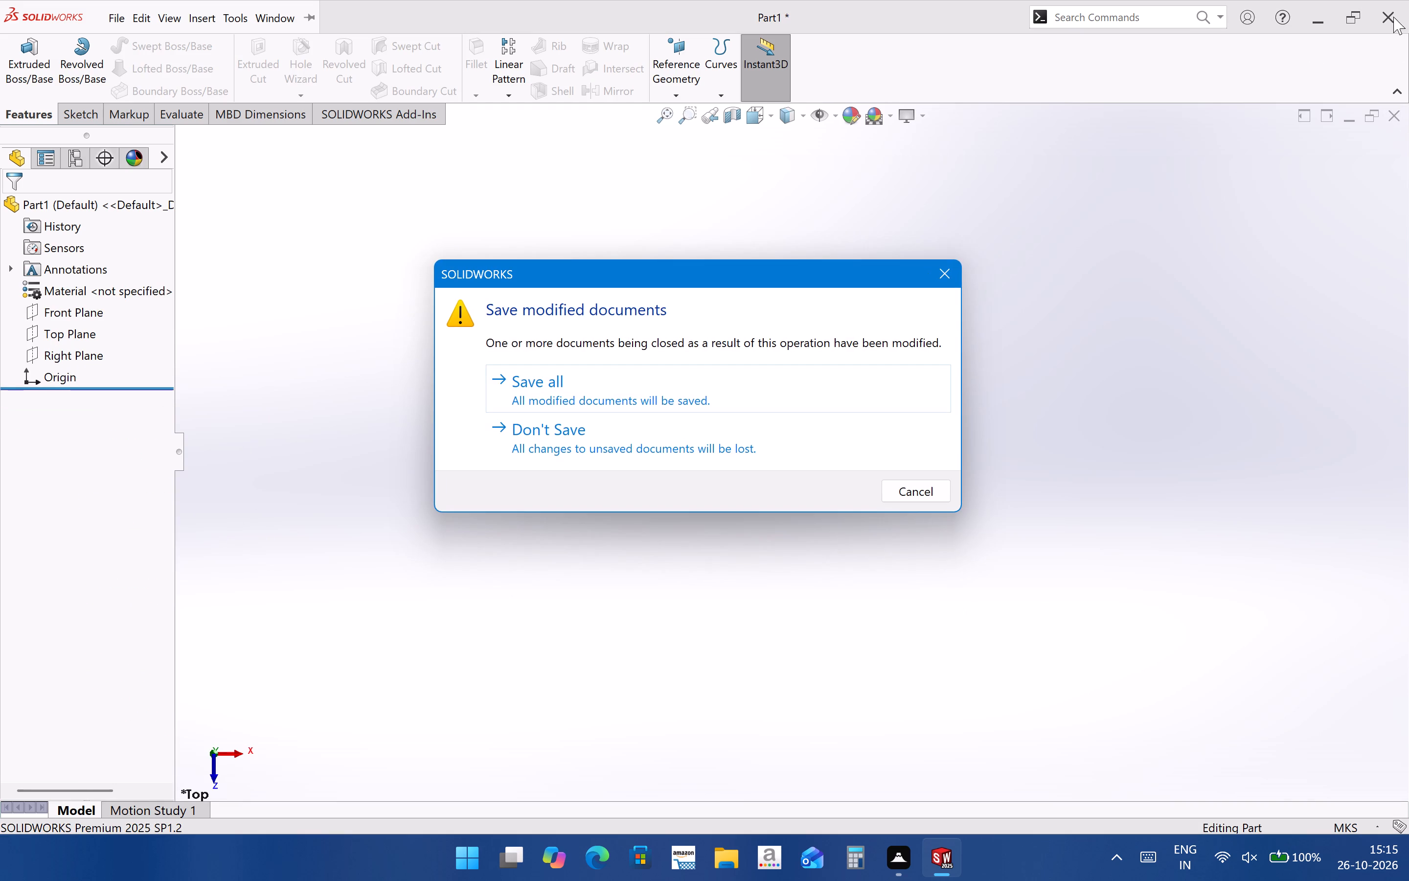
click(727, 456)
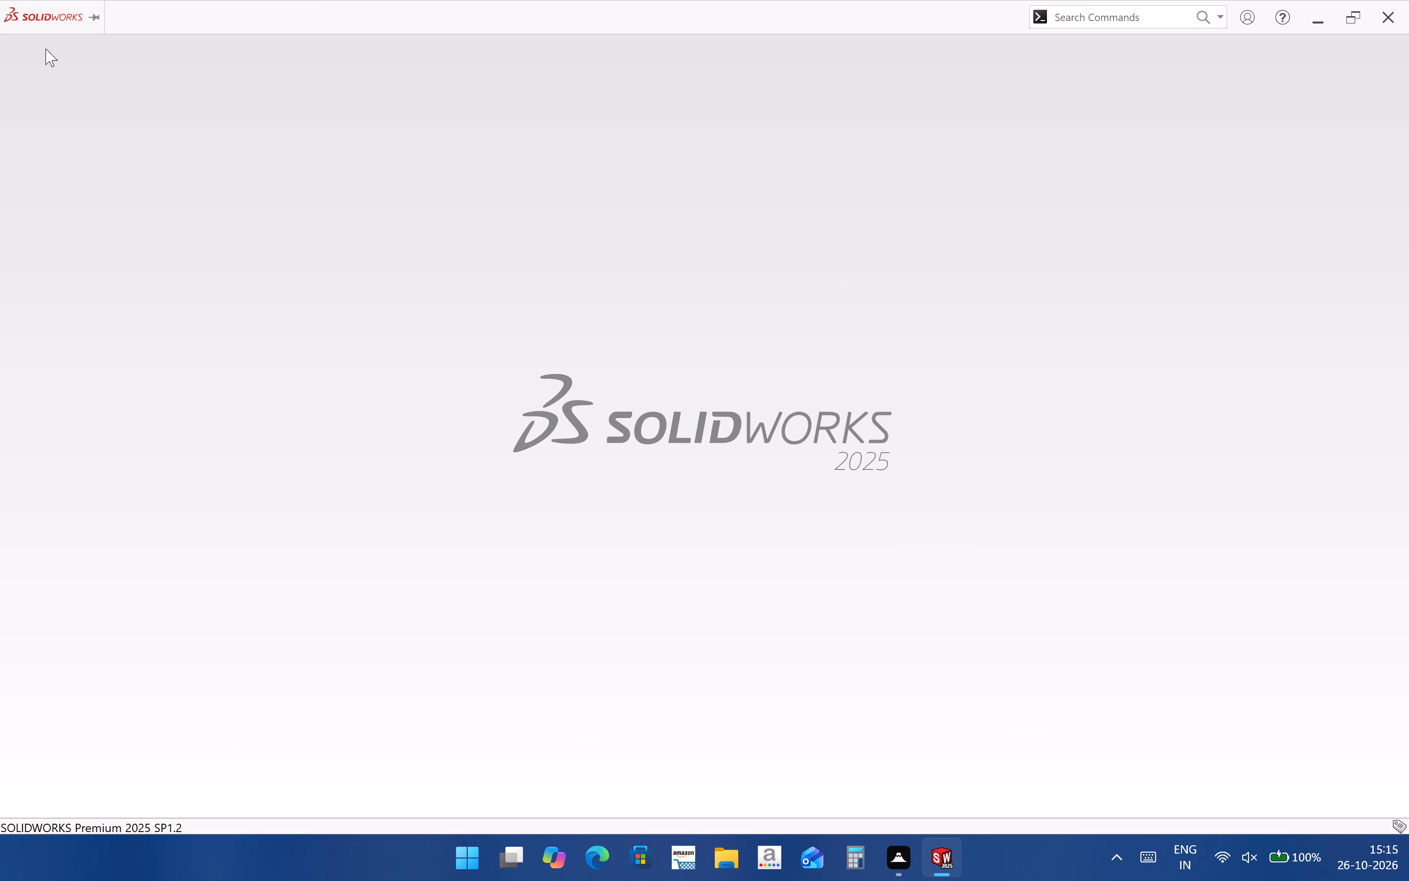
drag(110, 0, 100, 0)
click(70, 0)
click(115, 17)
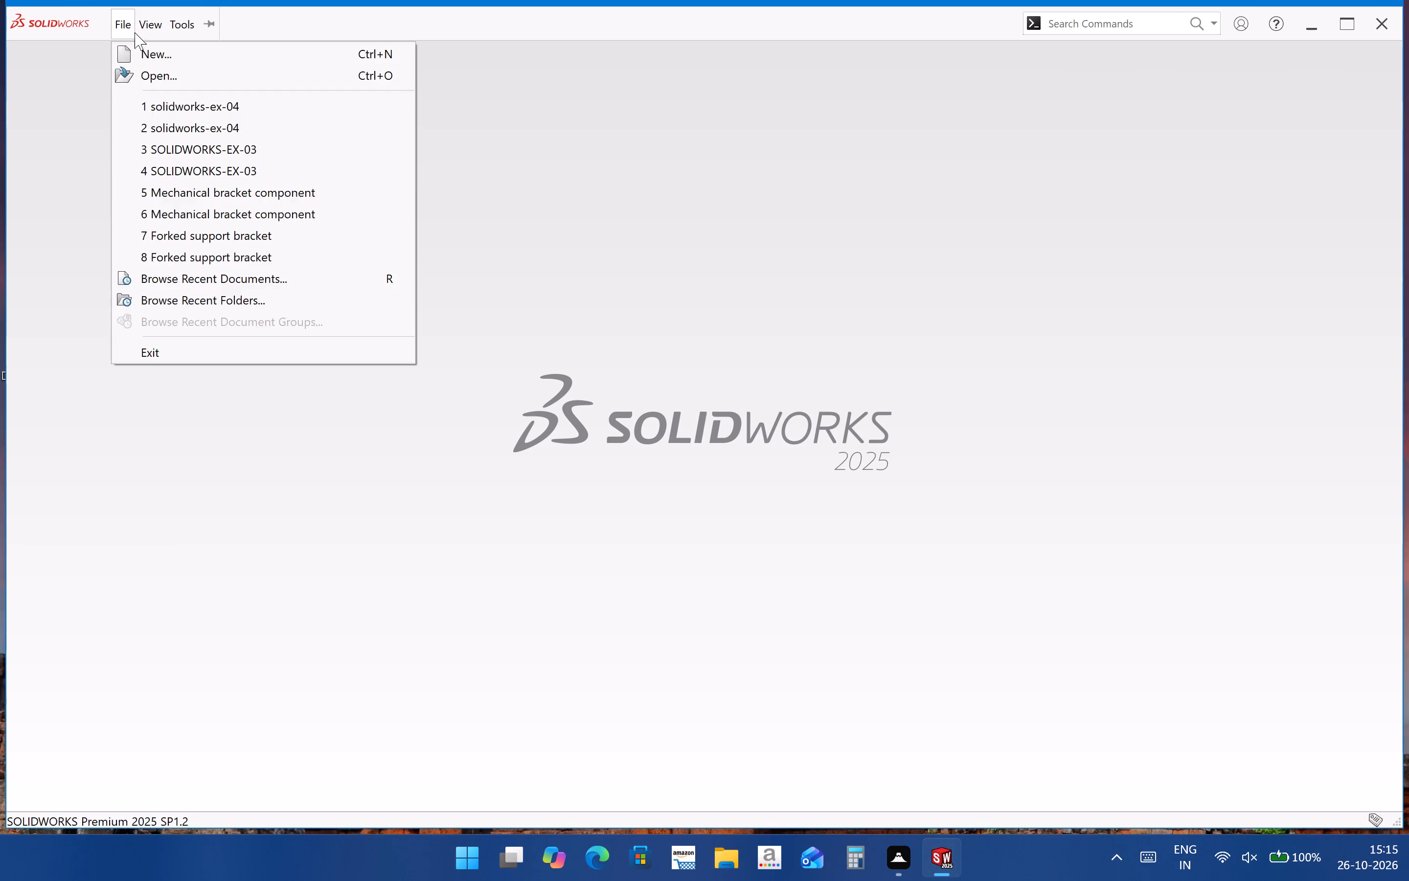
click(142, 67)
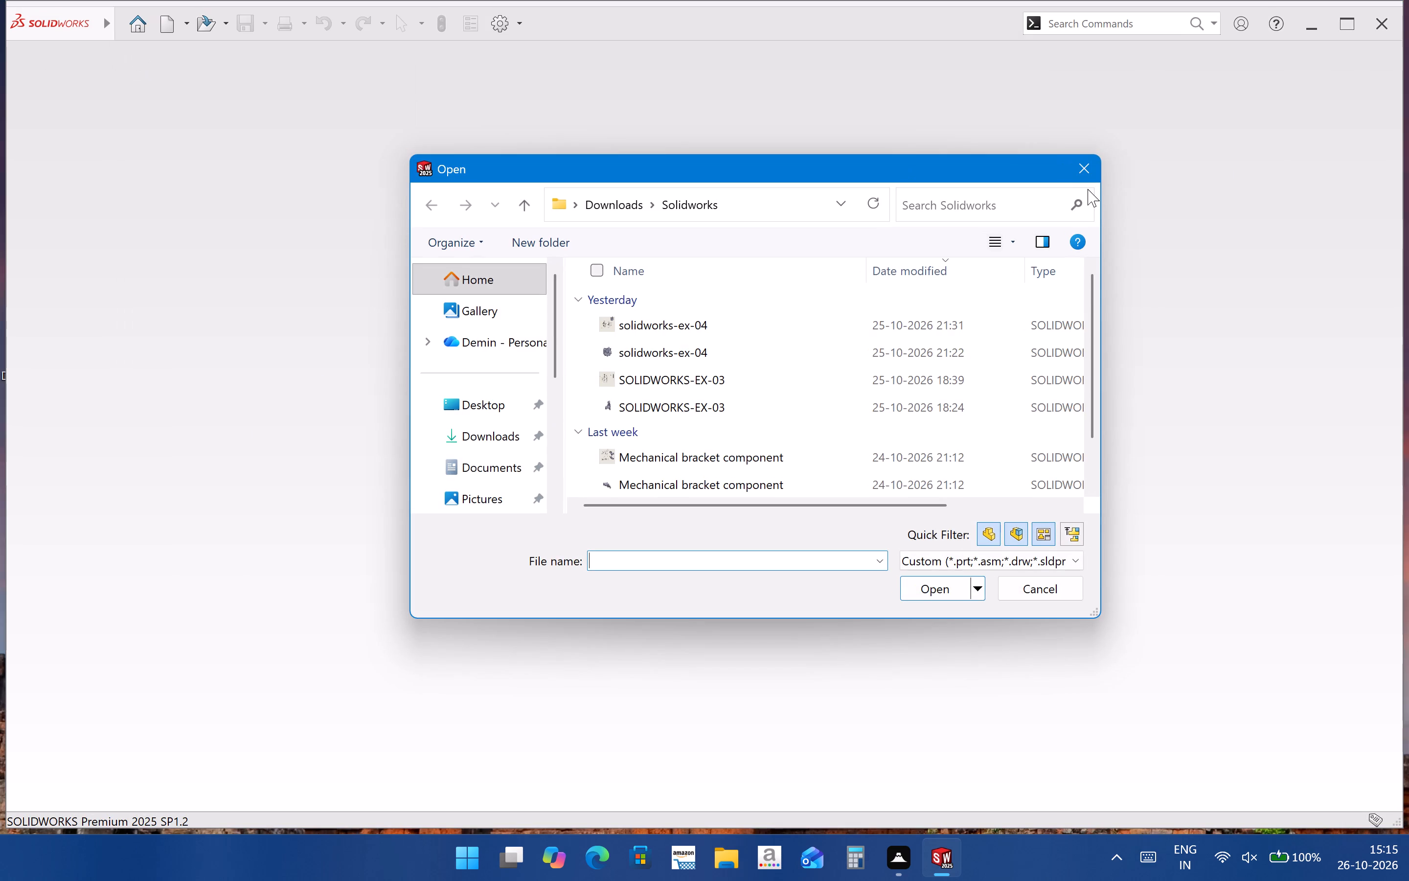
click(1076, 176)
Create a new part document and maximize the application window.
click(148, 51)
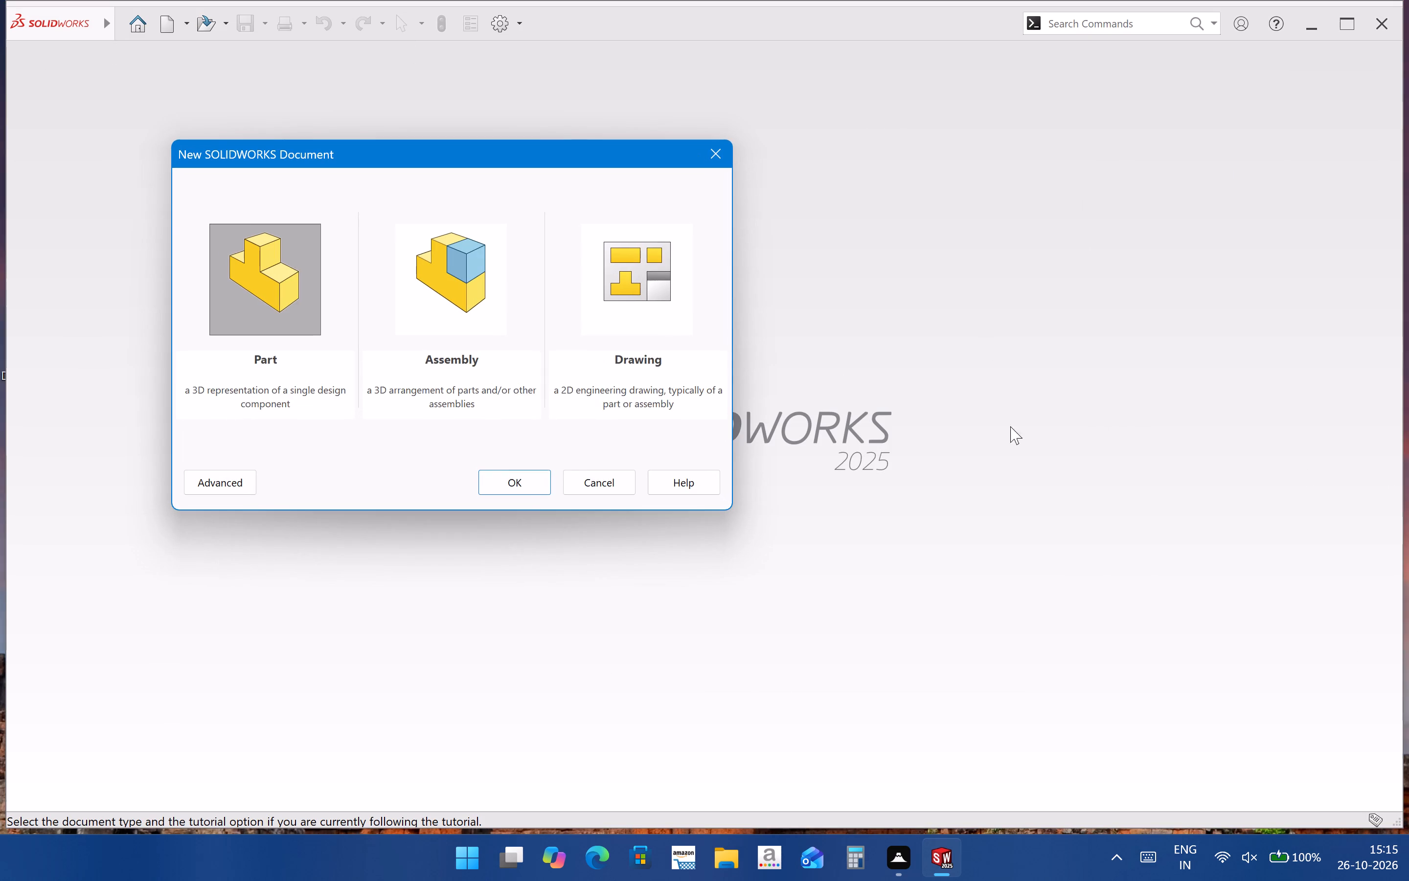
click(529, 498)
click(530, 484)
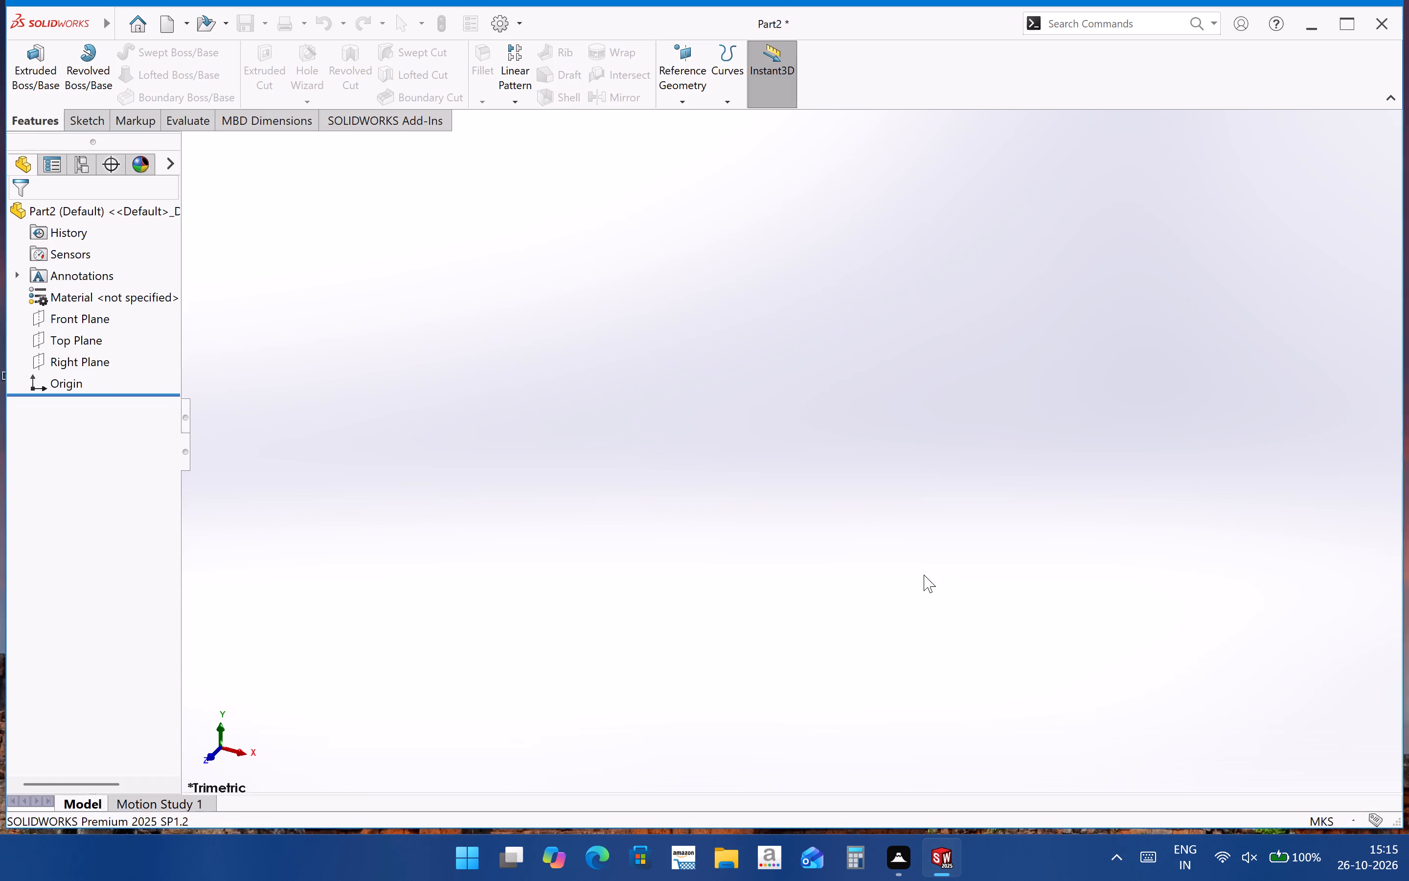
click(1339, 32)
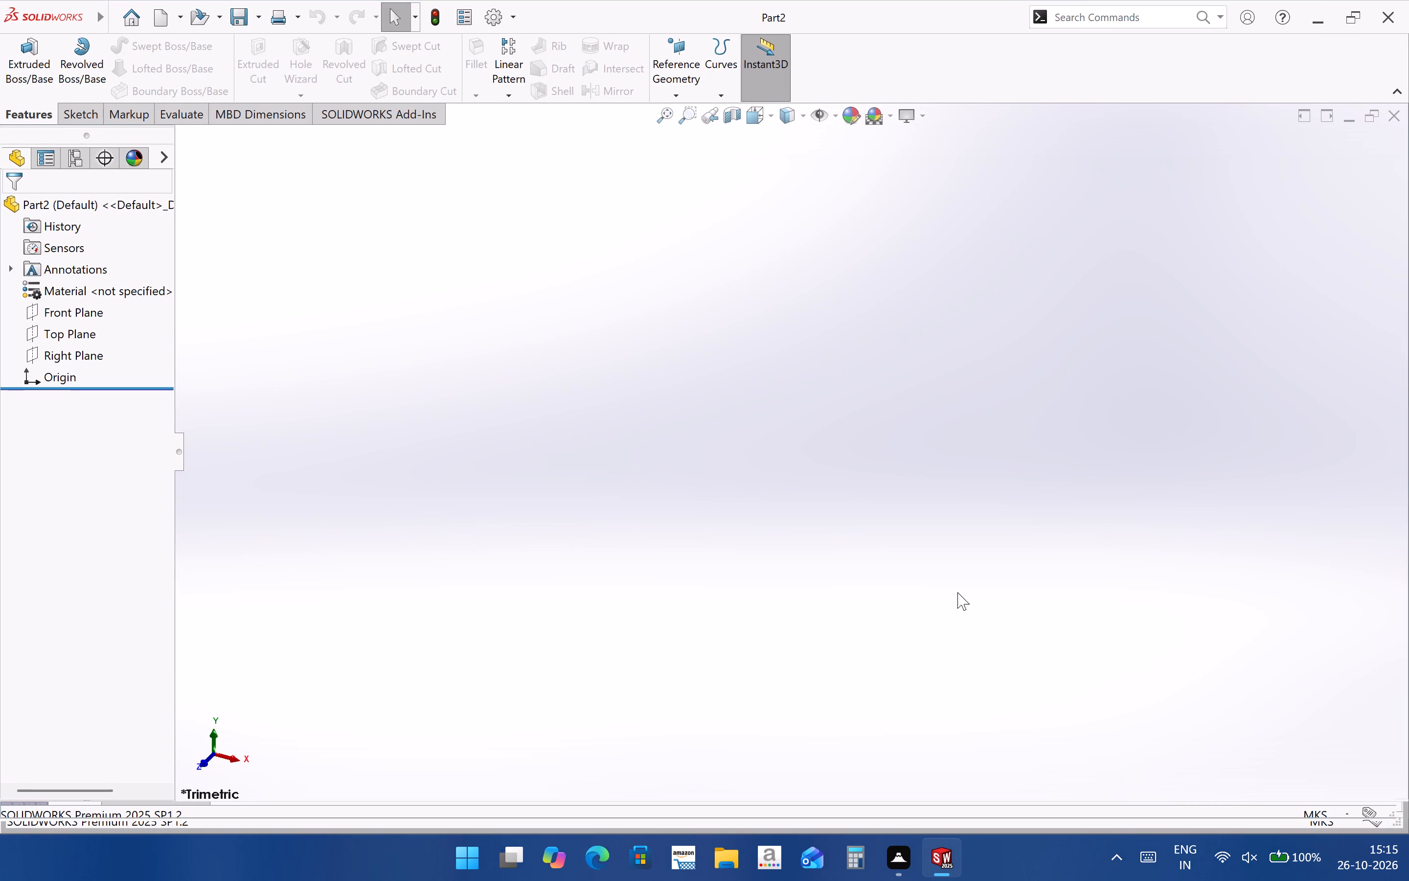
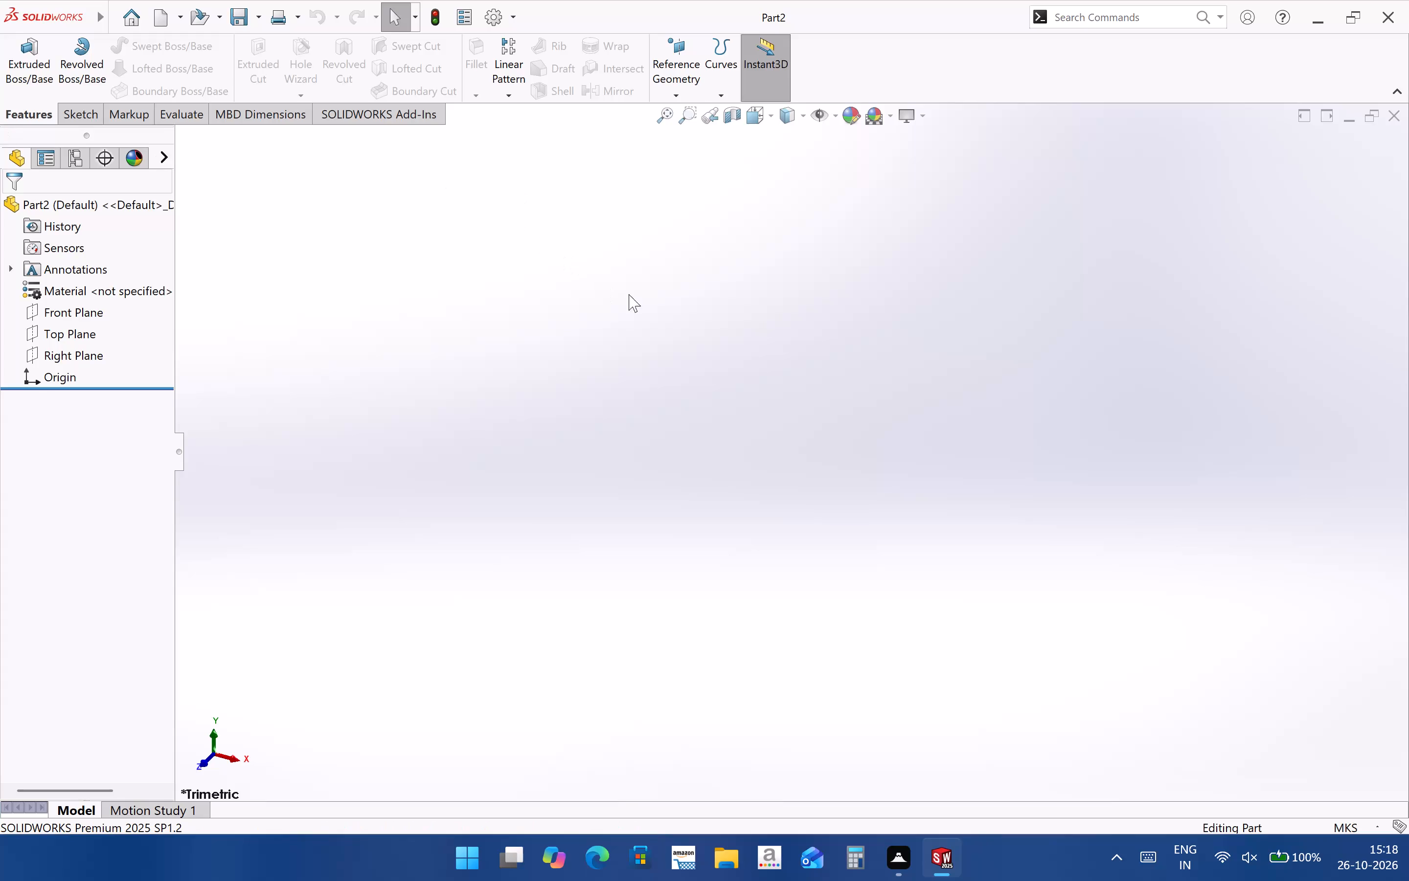
Select the Front Plane in the new part and orient the view normal to it.
click(45, 312)
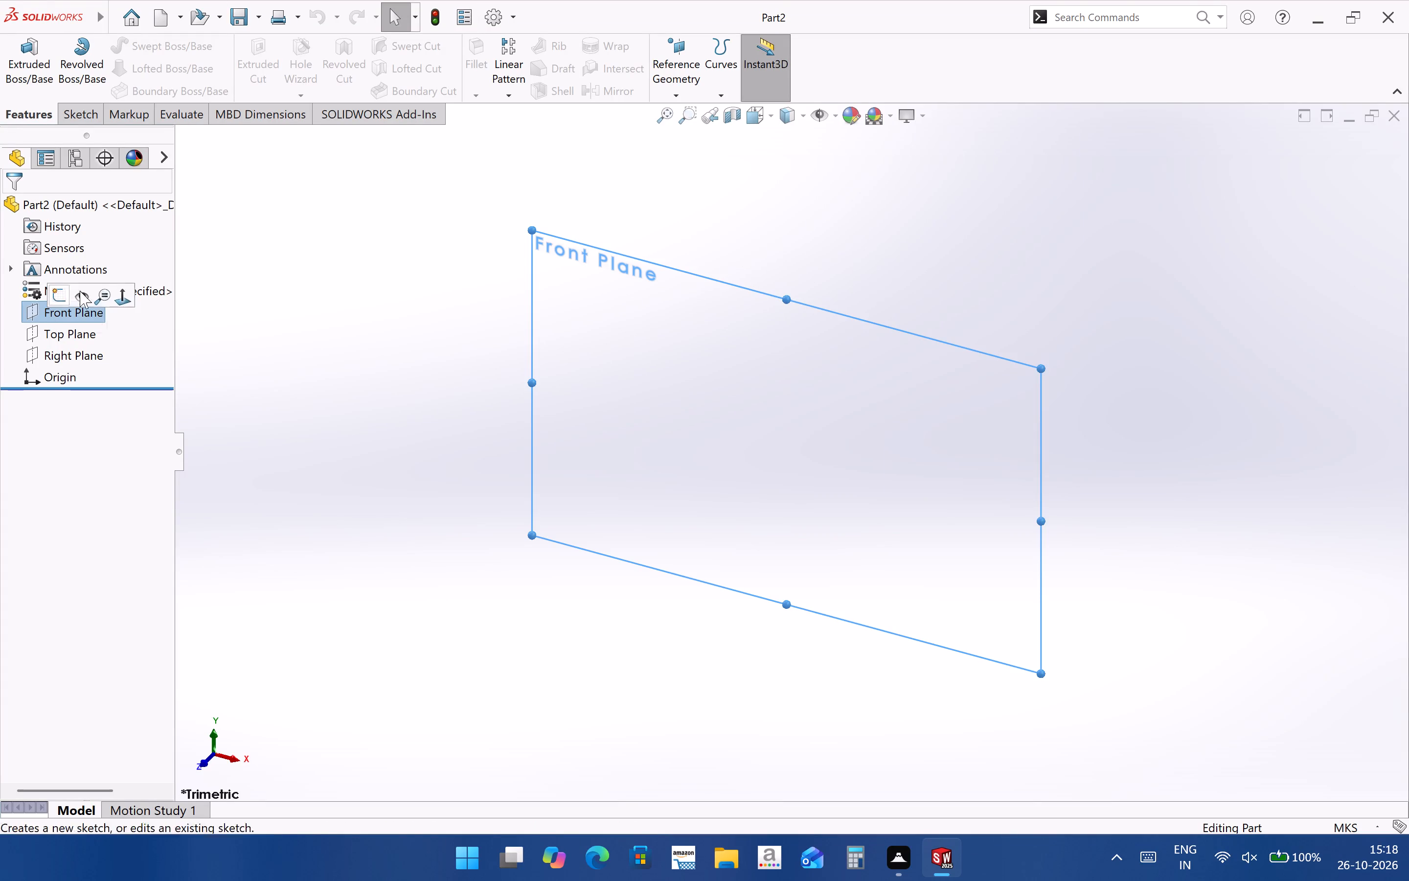
click(120, 291)
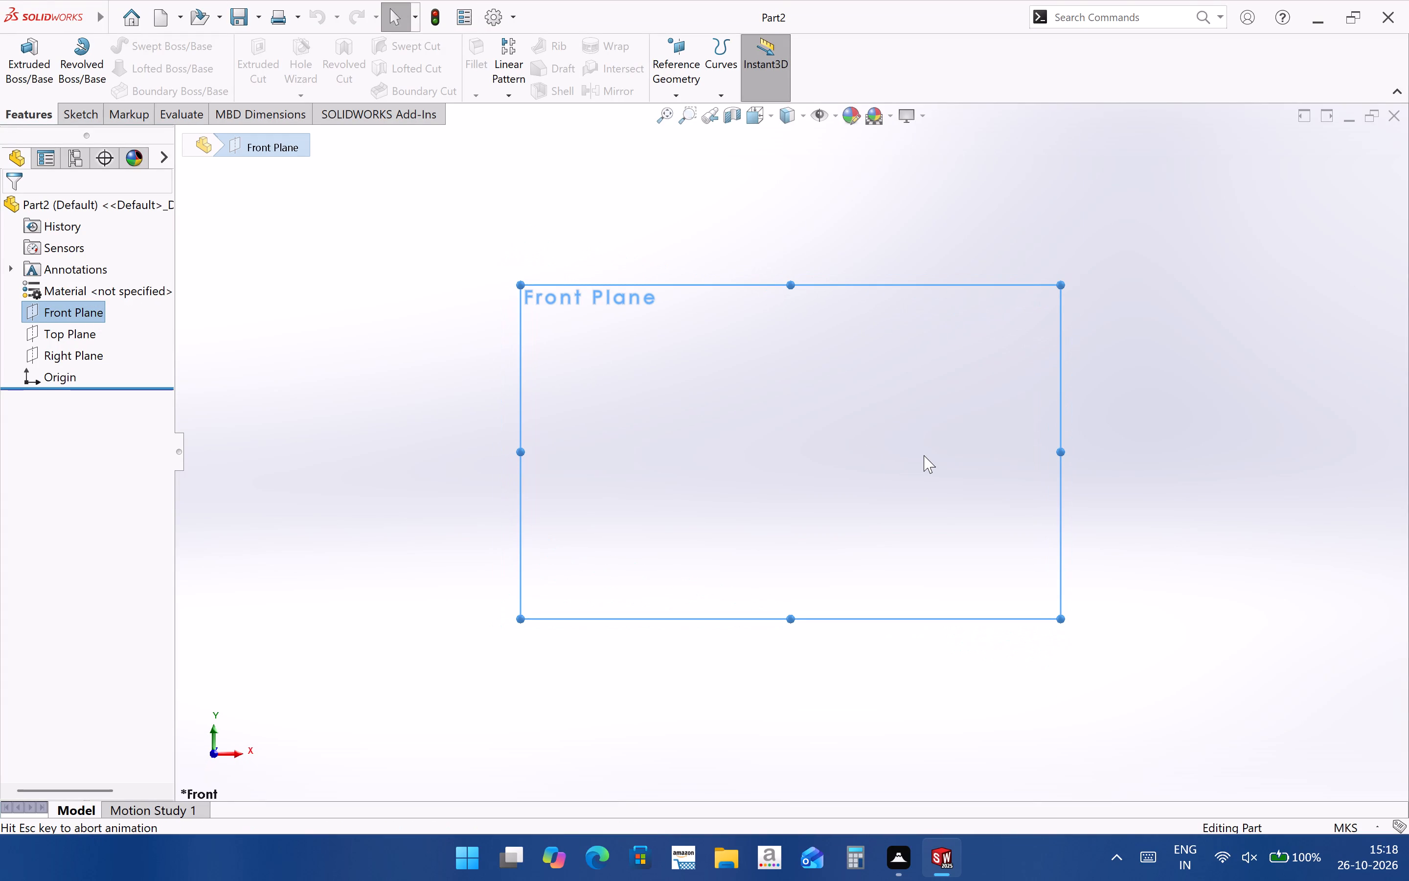
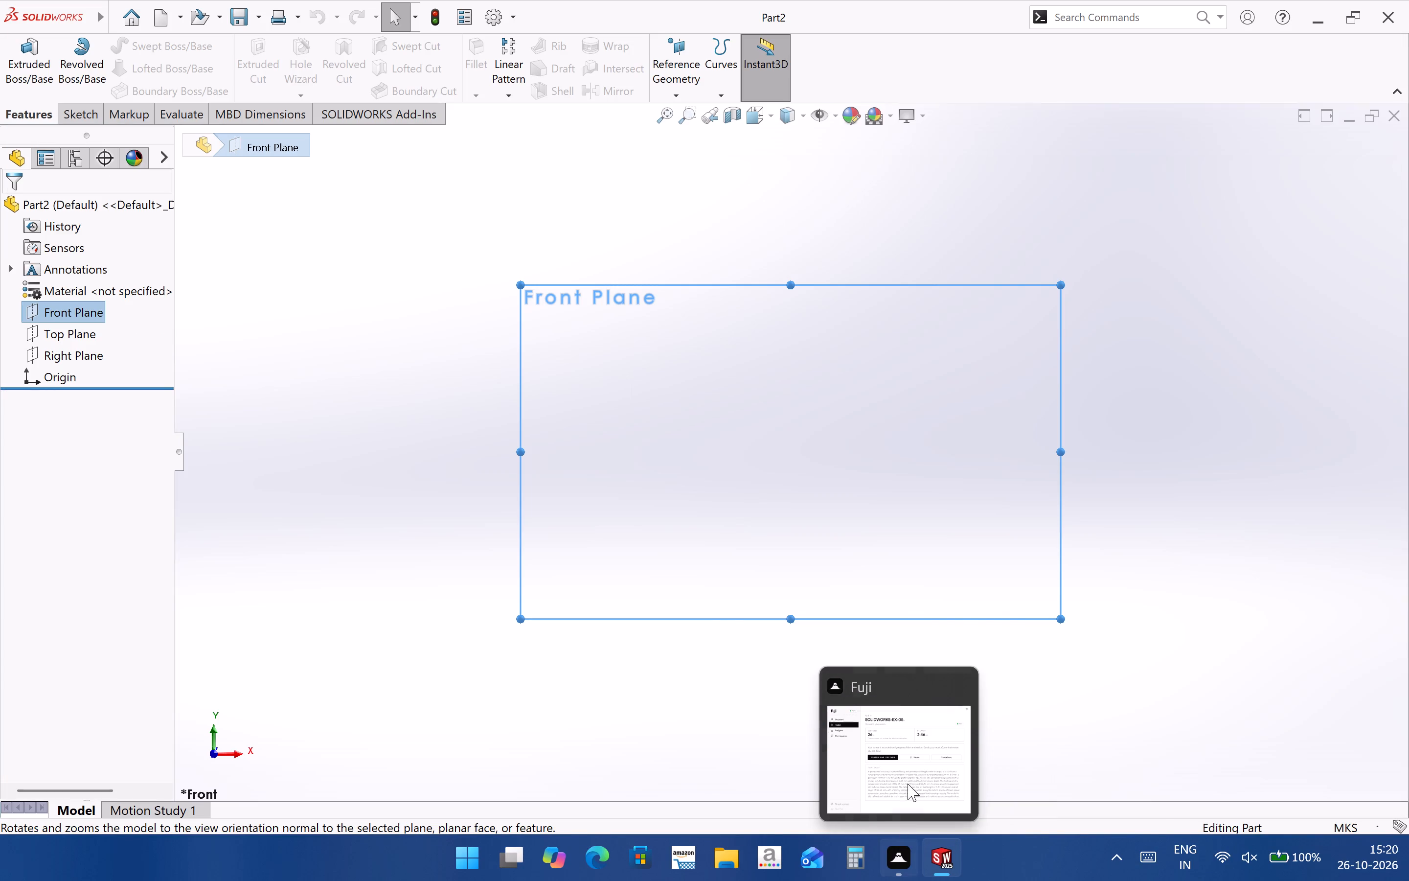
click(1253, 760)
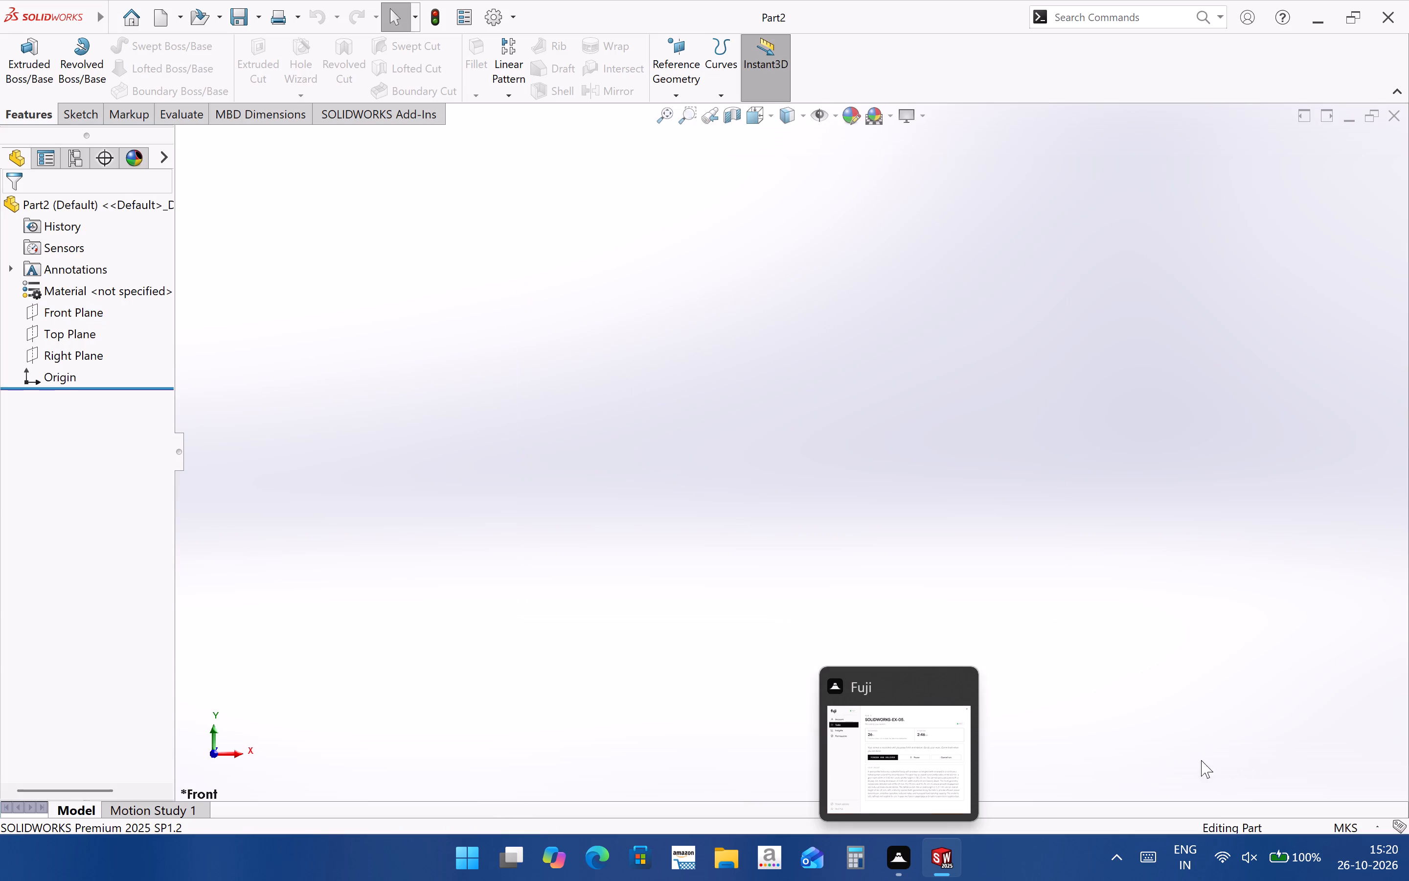
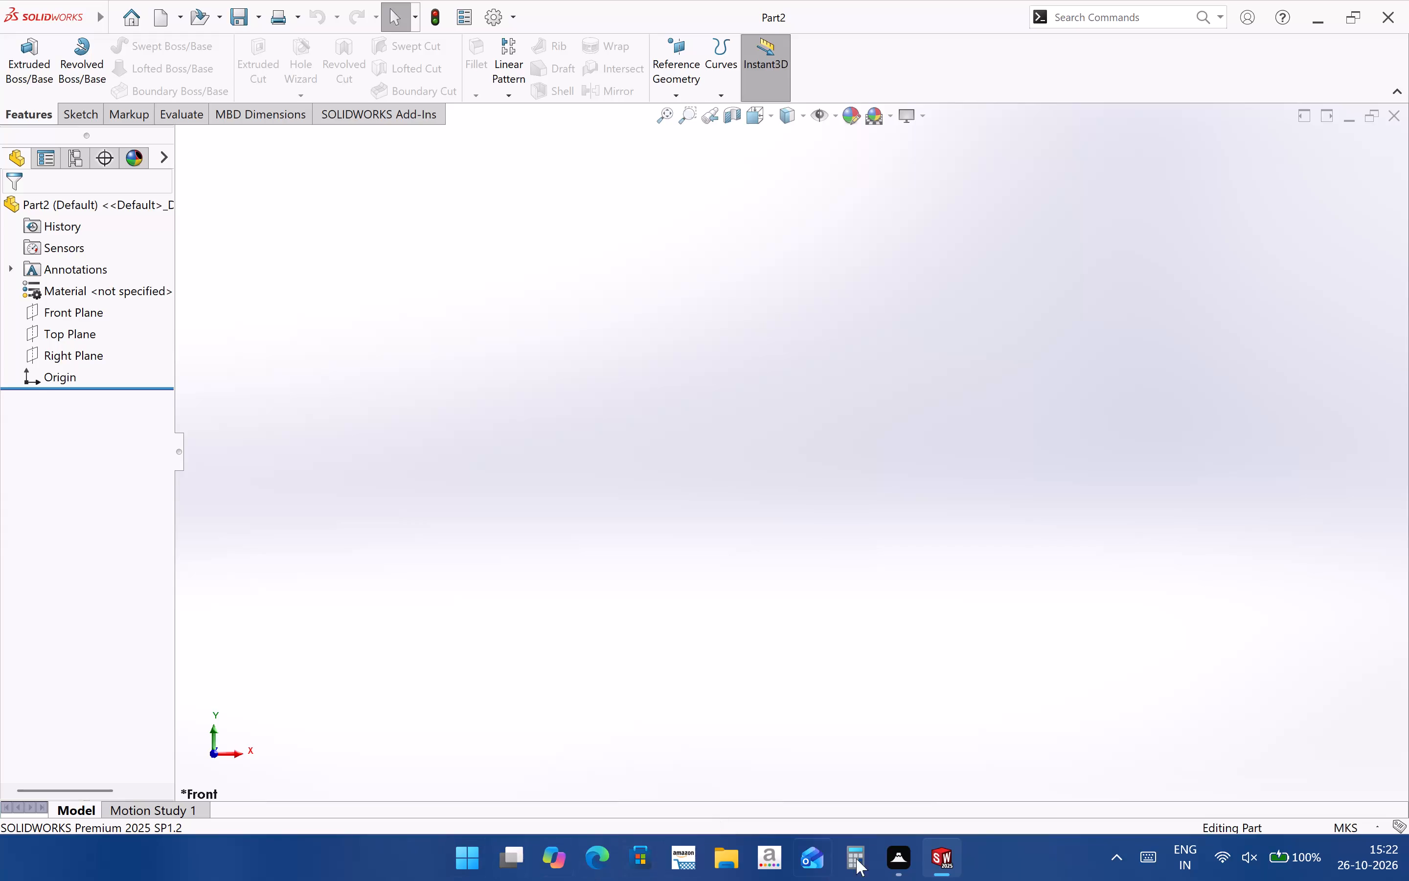
Open a new sketch on the Front Plane and draw a circle centred on the origin.
click(84, 300)
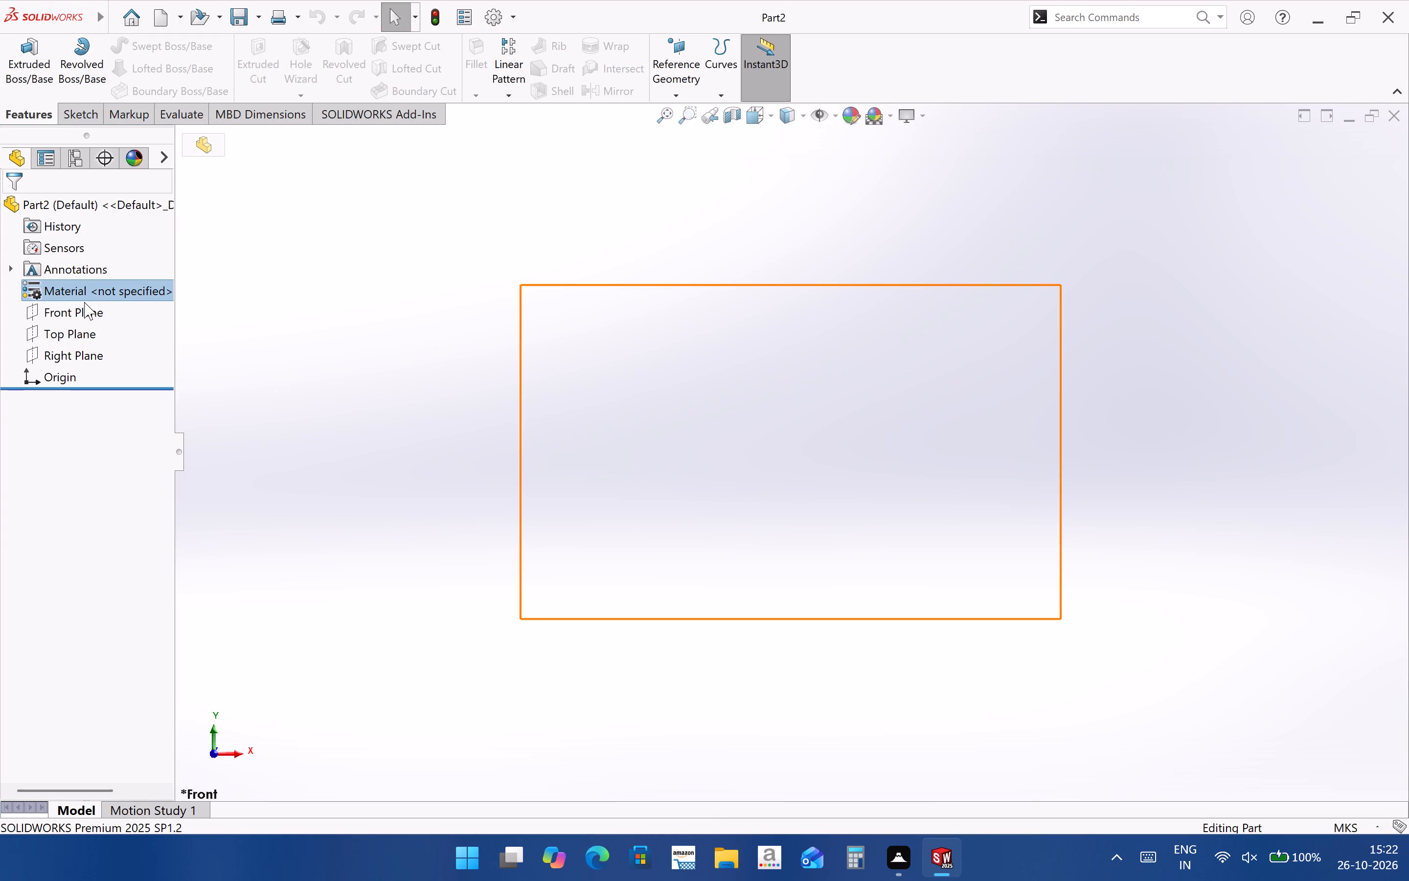
click(84, 302)
click(101, 288)
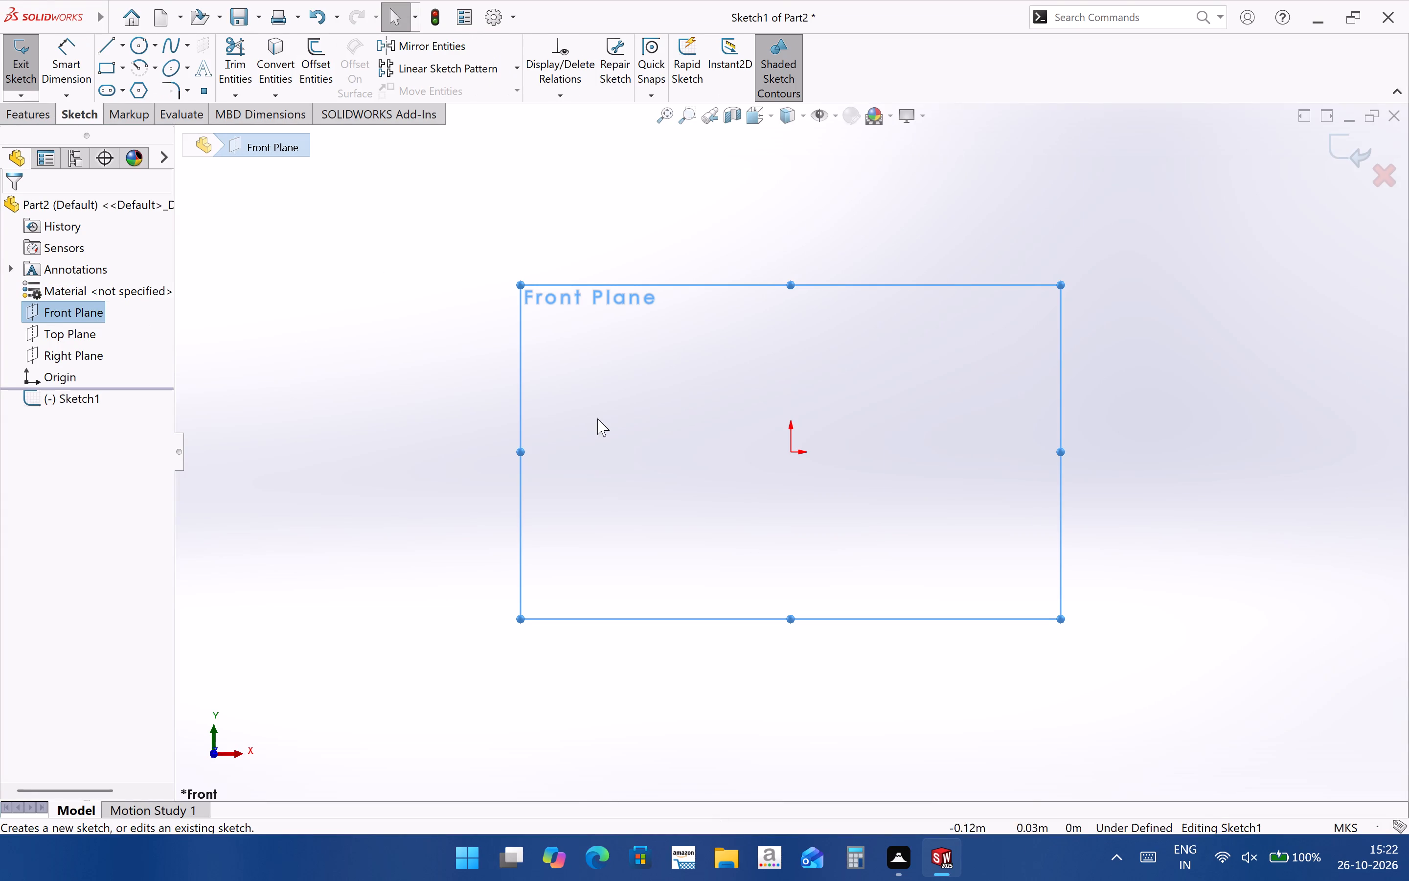
click(138, 52)
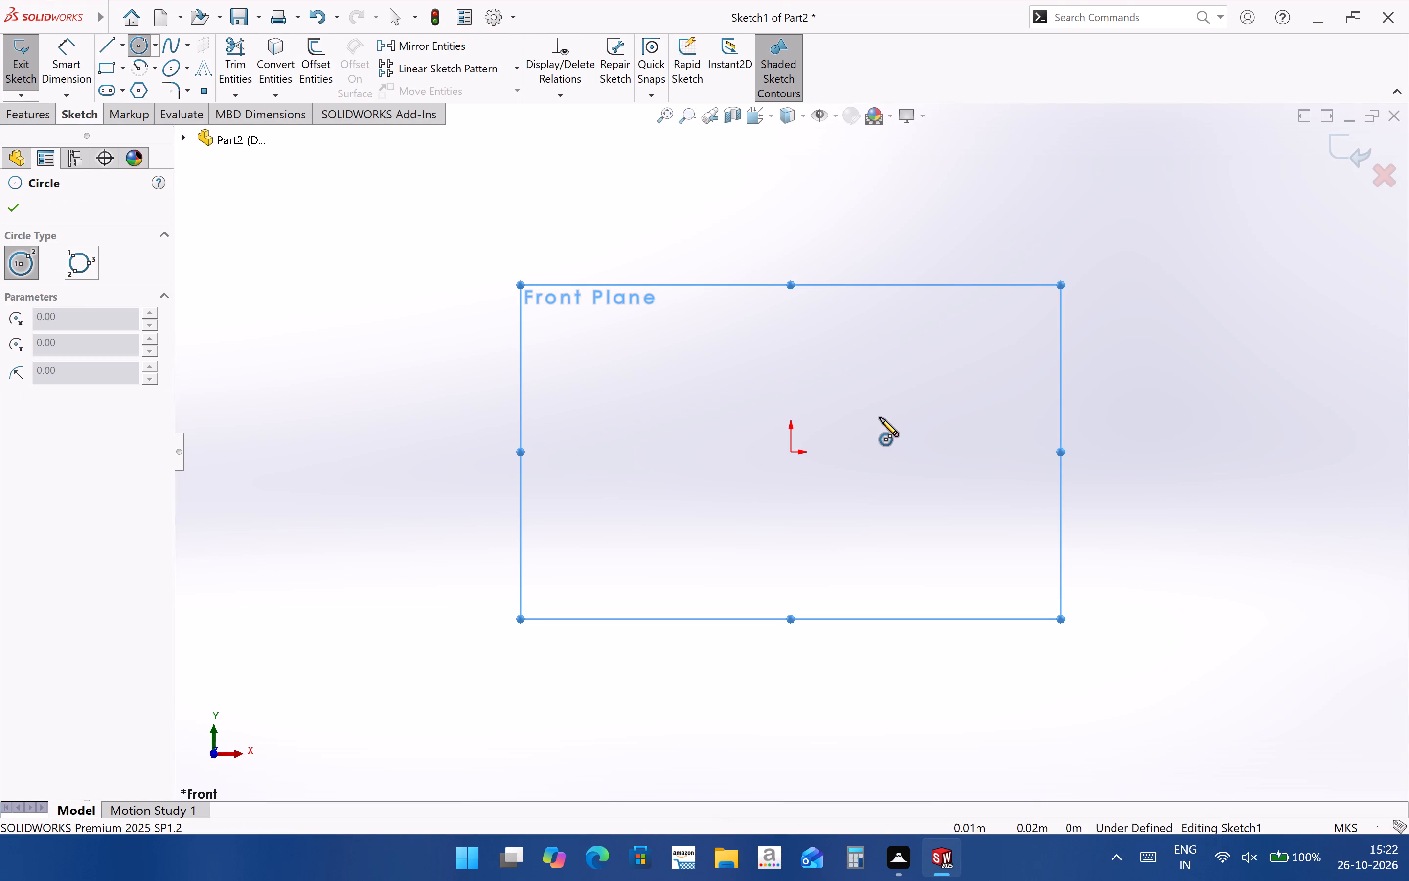
click(788, 450)
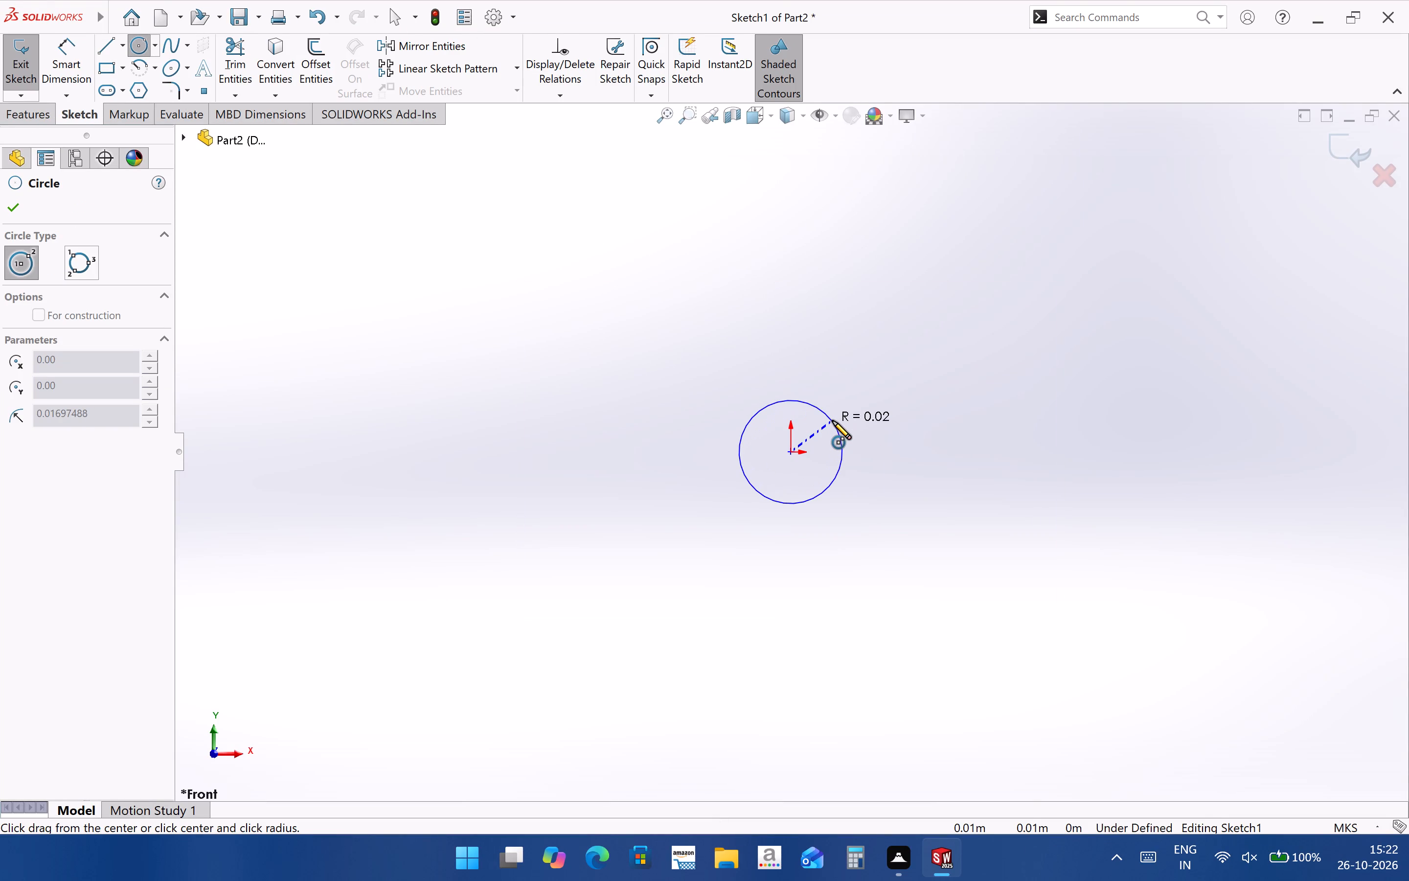
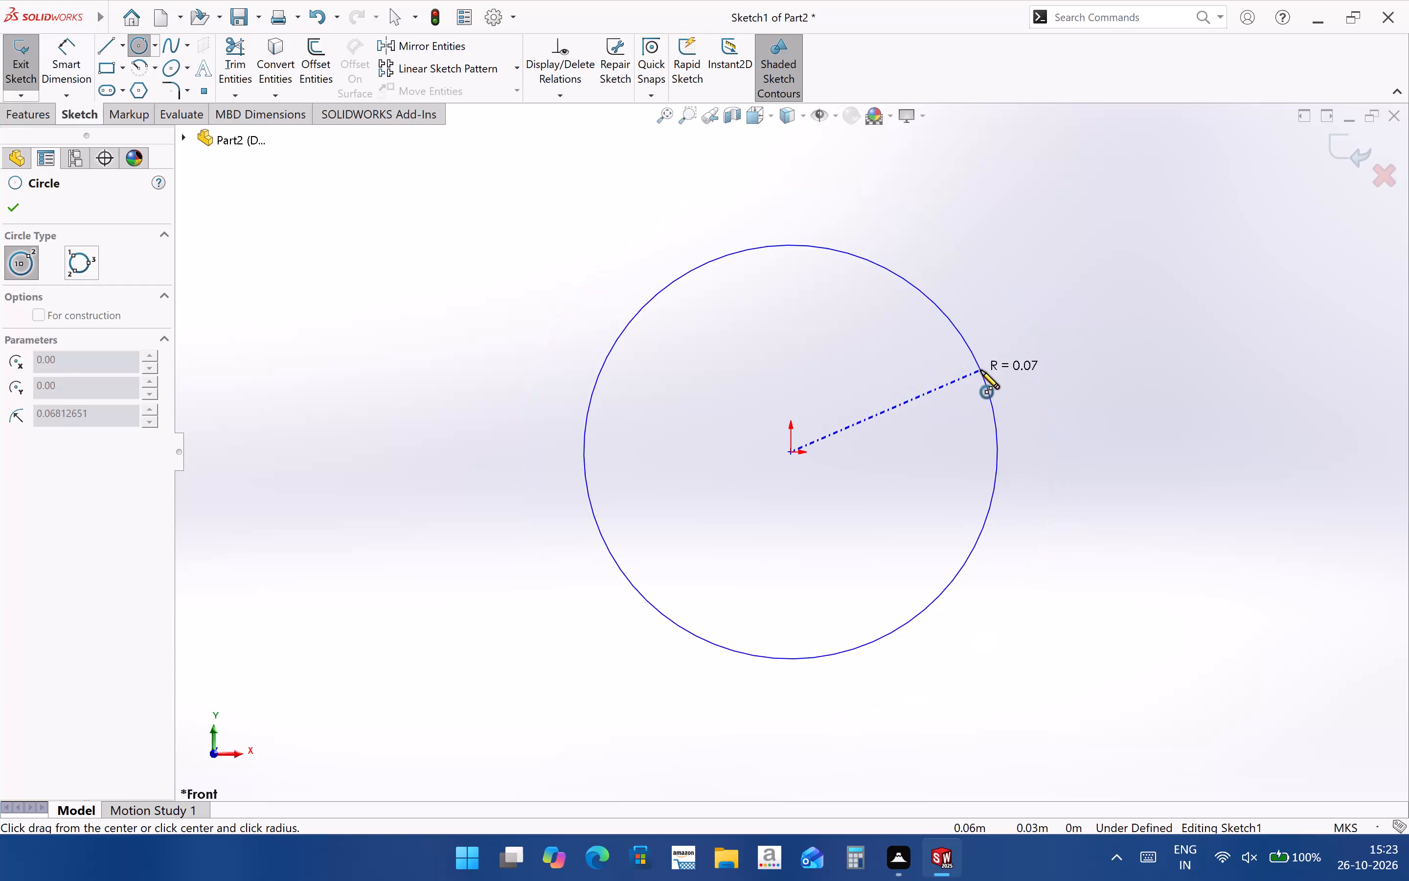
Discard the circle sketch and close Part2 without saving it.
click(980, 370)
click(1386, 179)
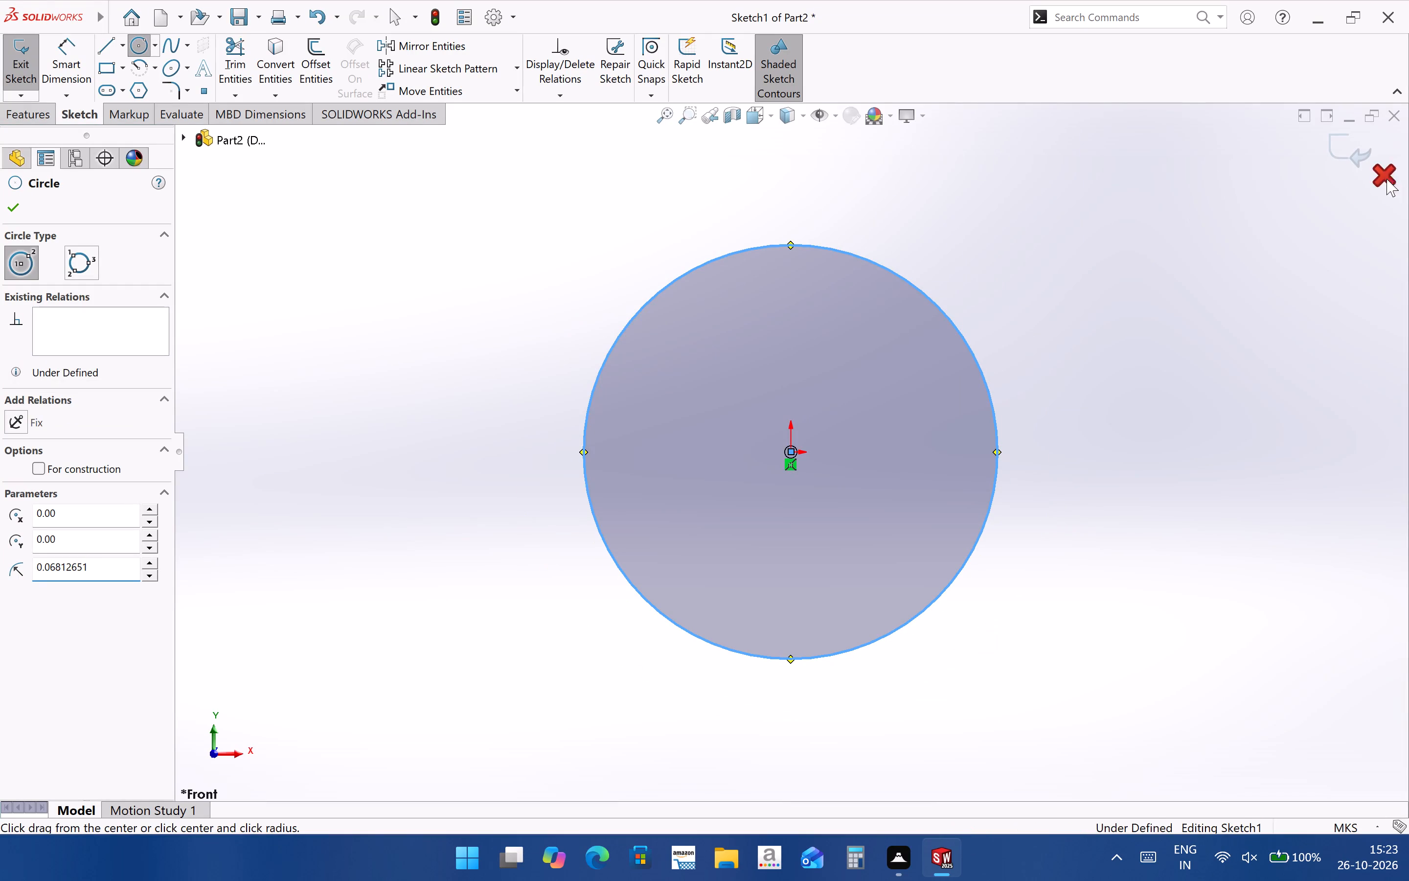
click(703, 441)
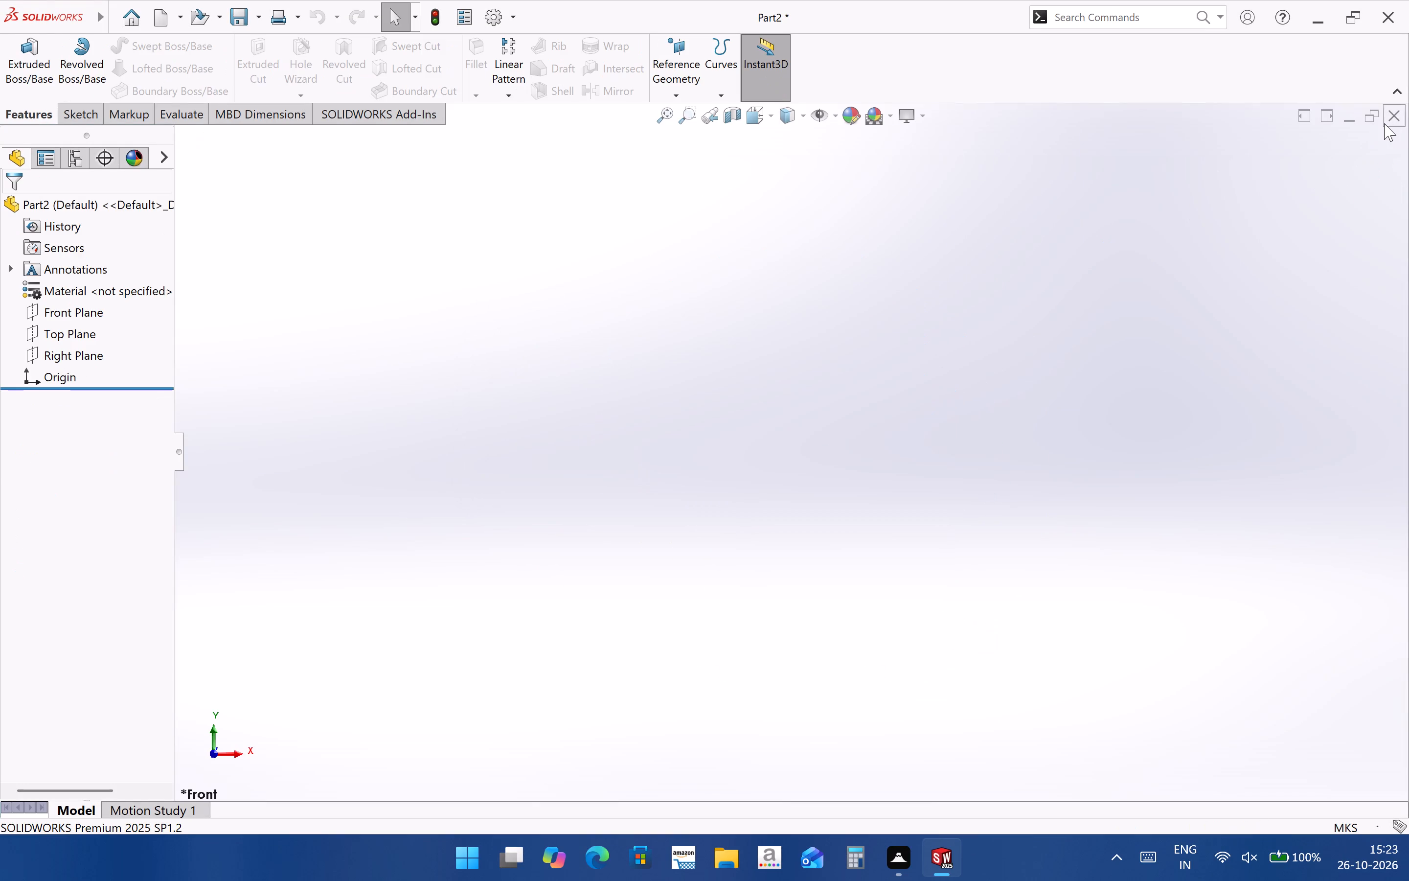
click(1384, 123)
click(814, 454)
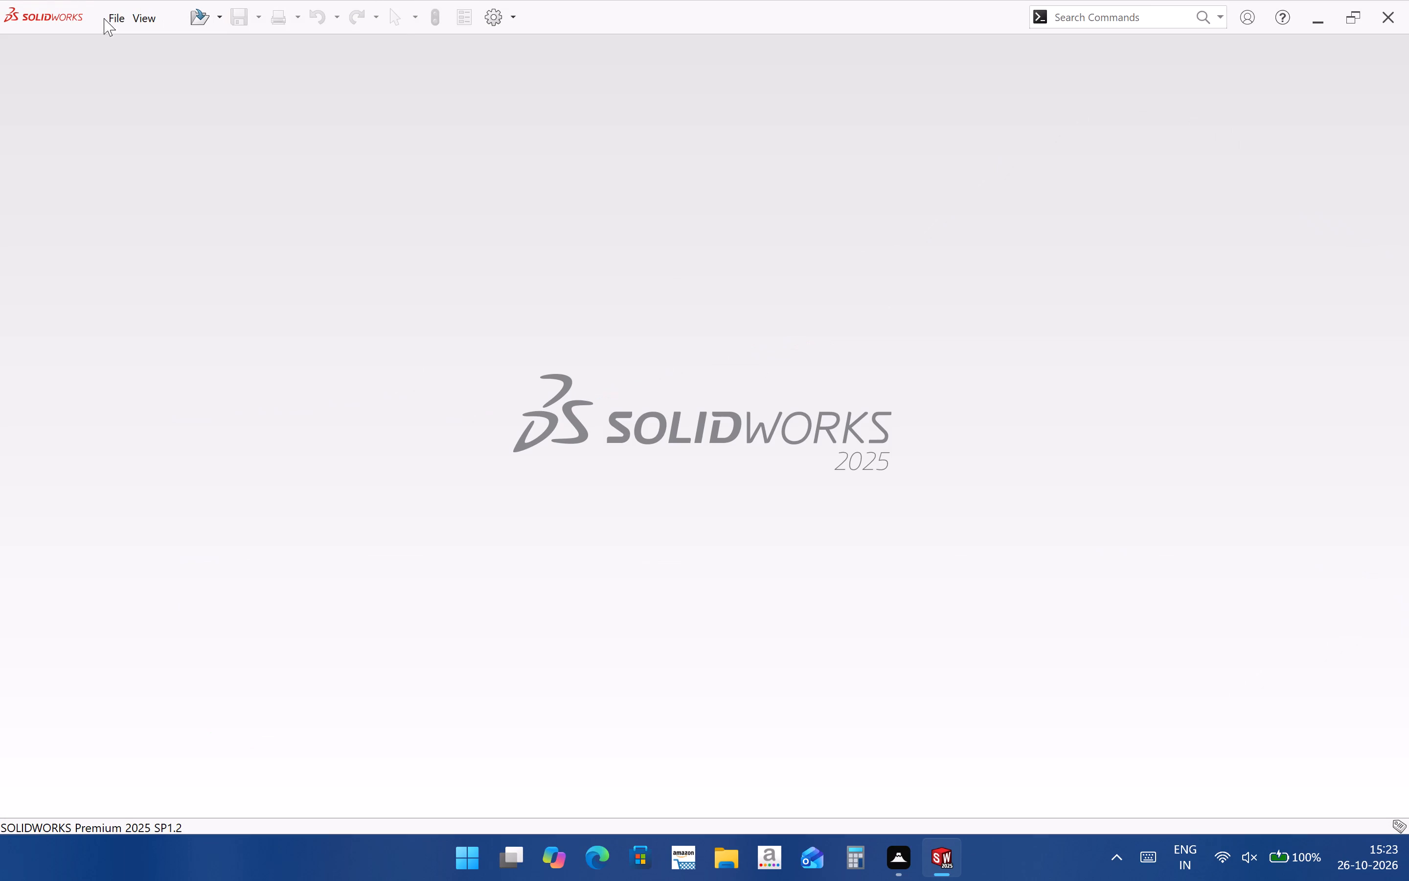
Create a new part document and set its units to MMGS (millimeter, gram, second).
click(149, 49)
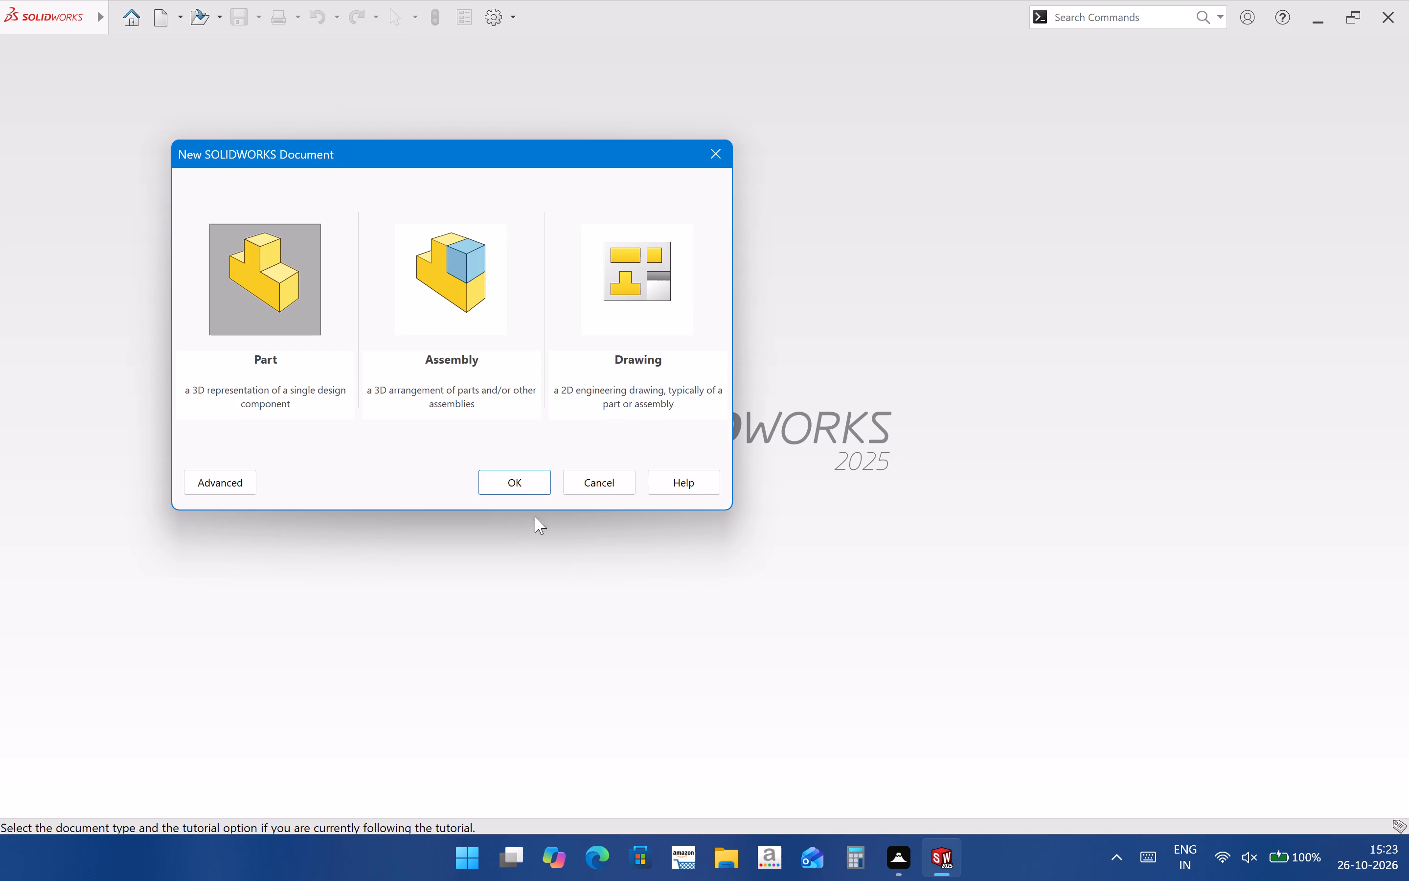
click(531, 484)
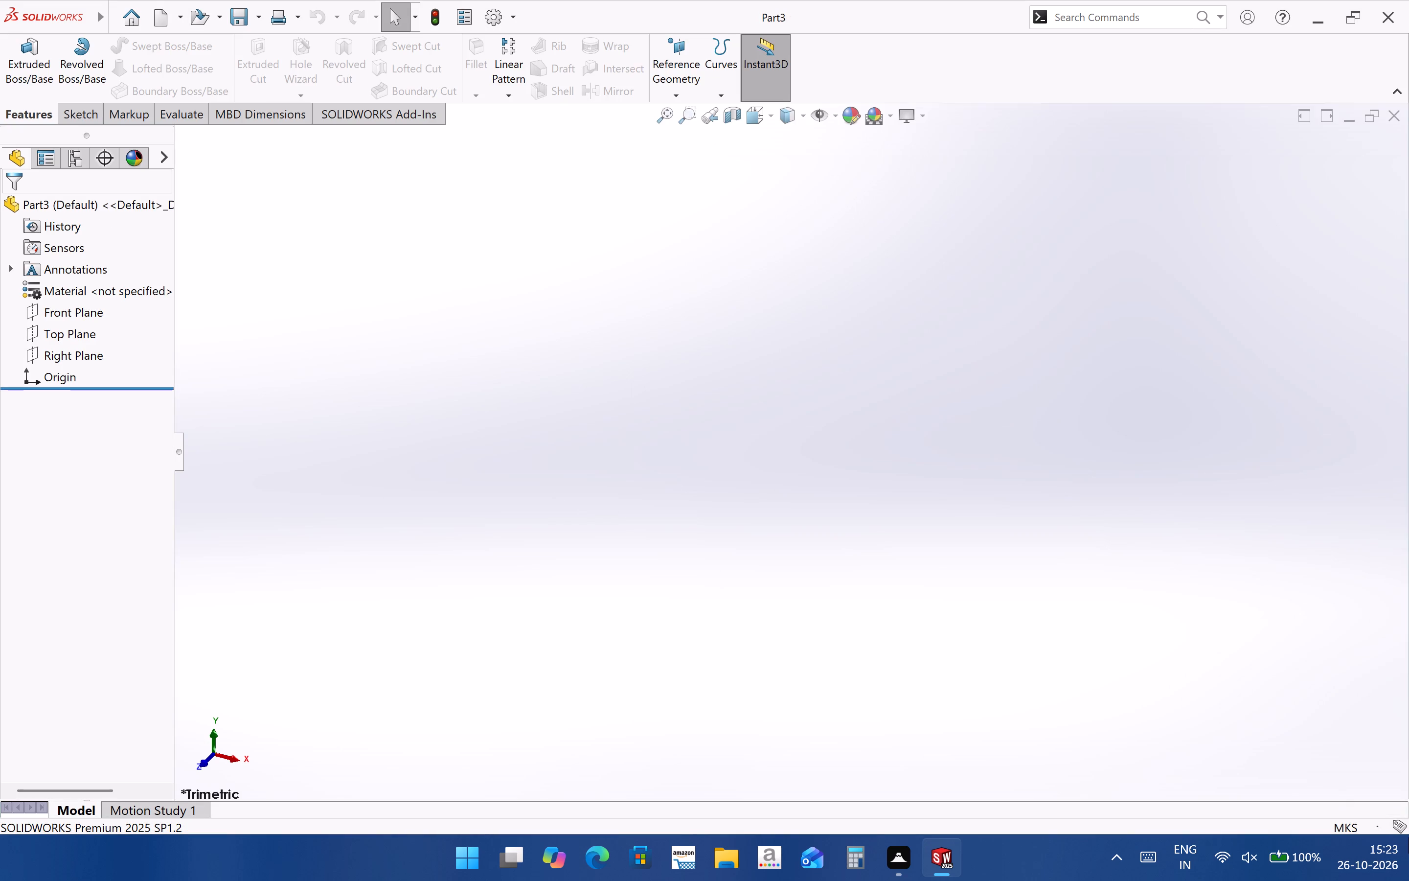
click(1378, 826)
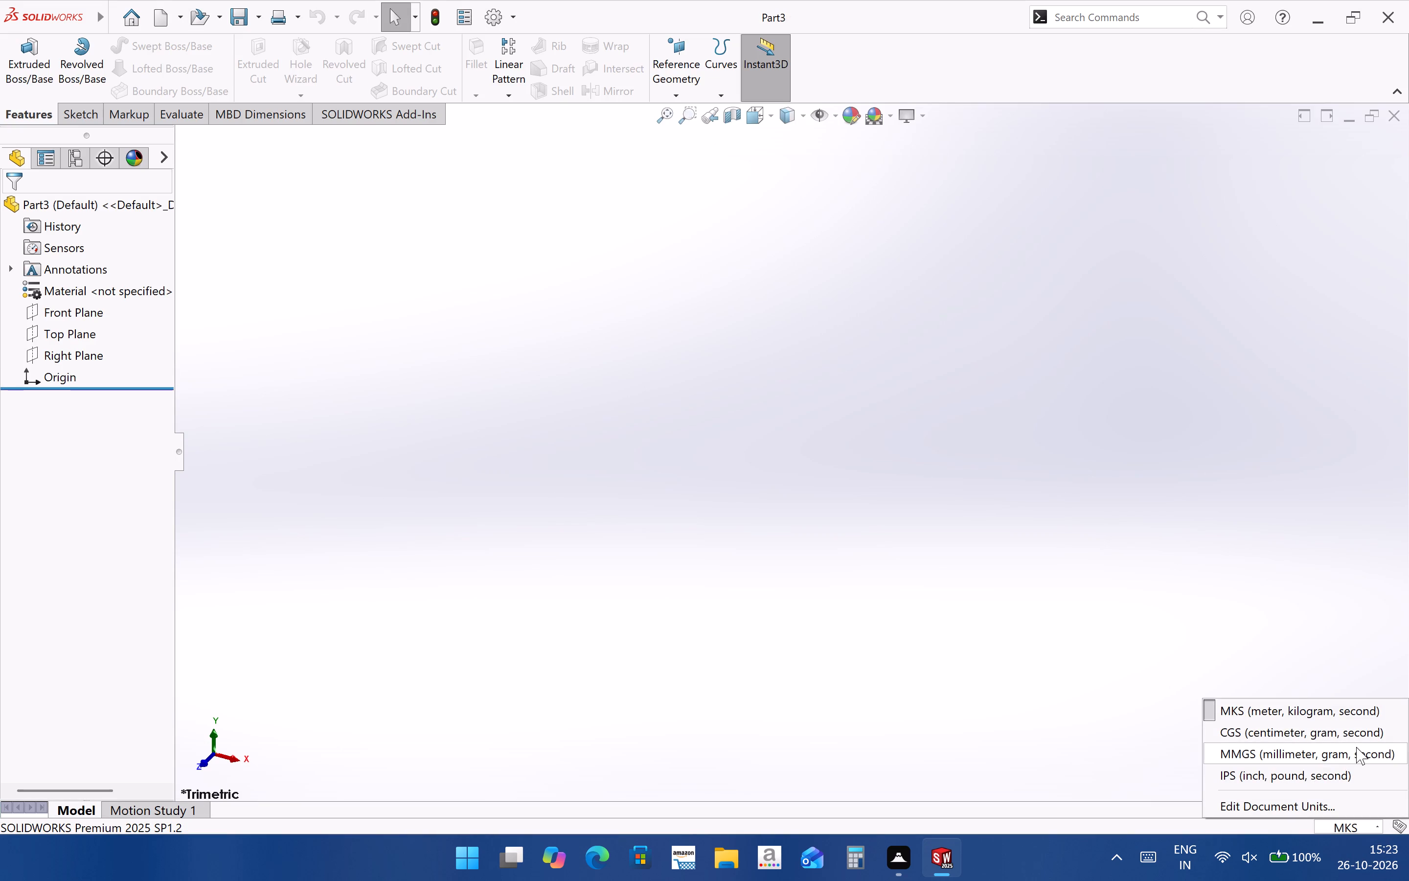
click(1356, 747)
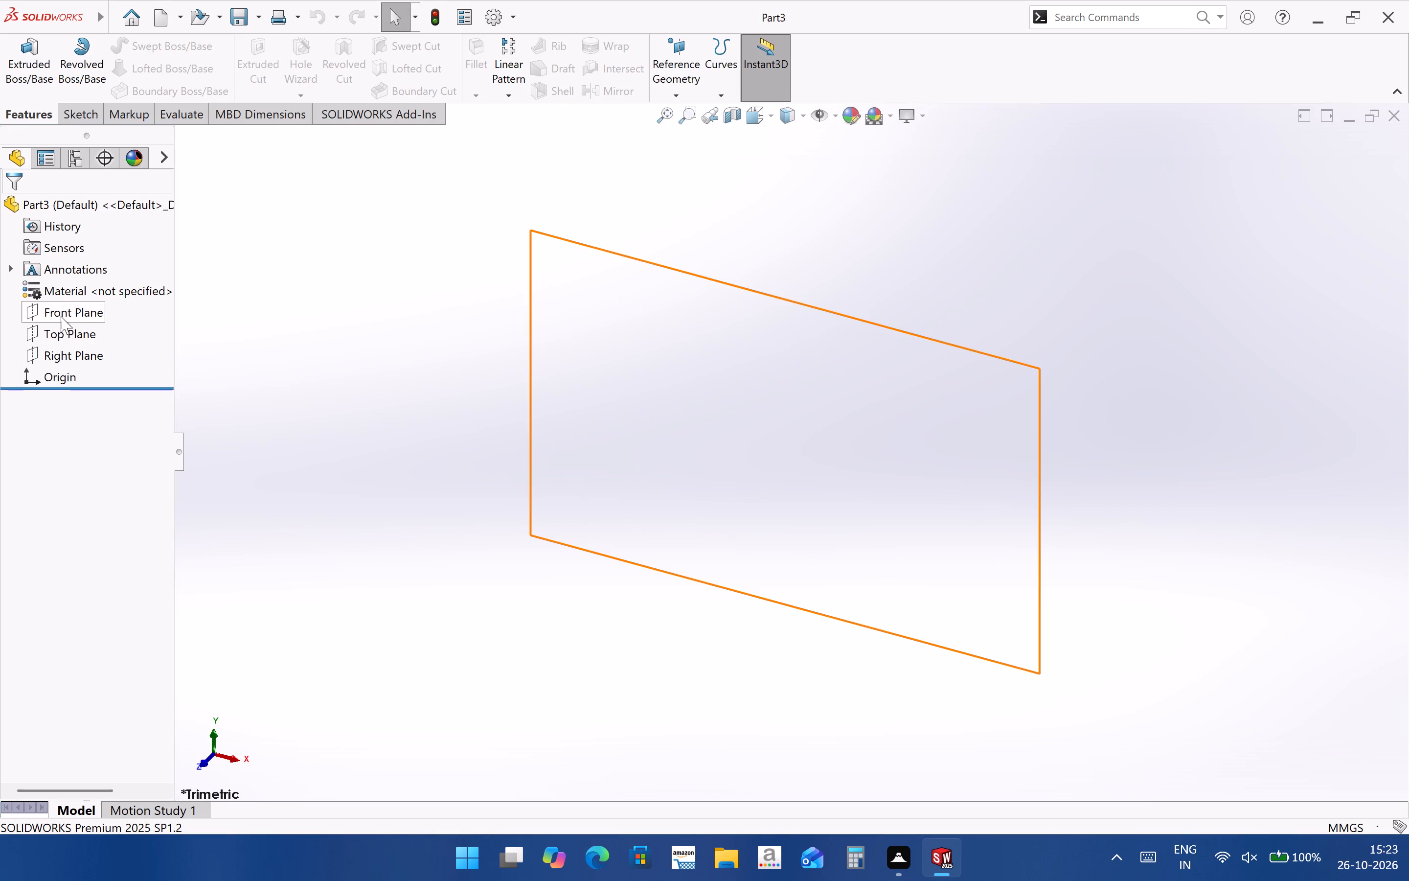
Open a sketch on the Front Plane and draw a circle about 56 mm in diameter centred on the origin.
click(61, 316)
click(134, 297)
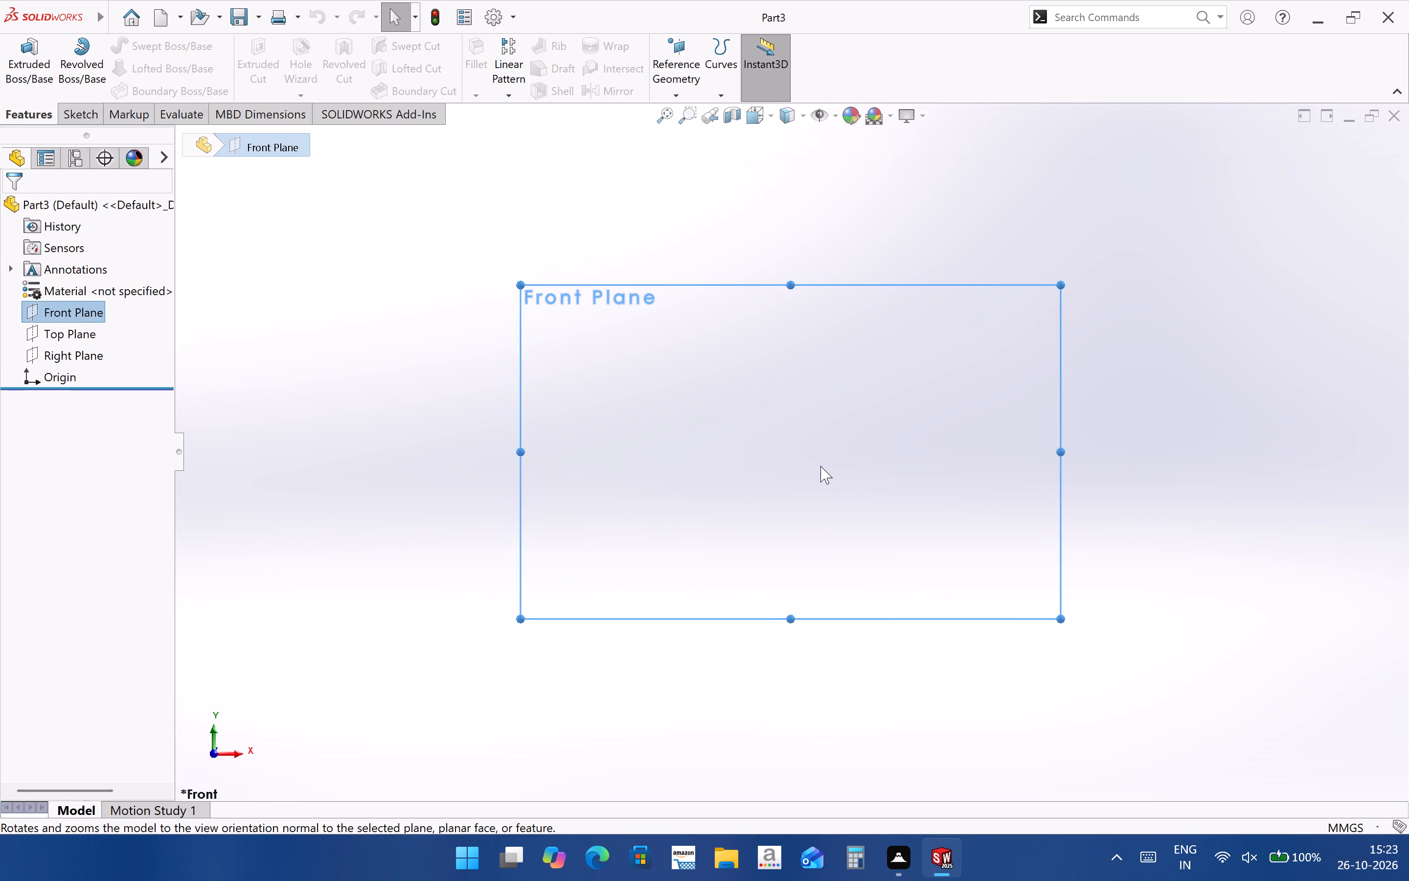
click(30, 70)
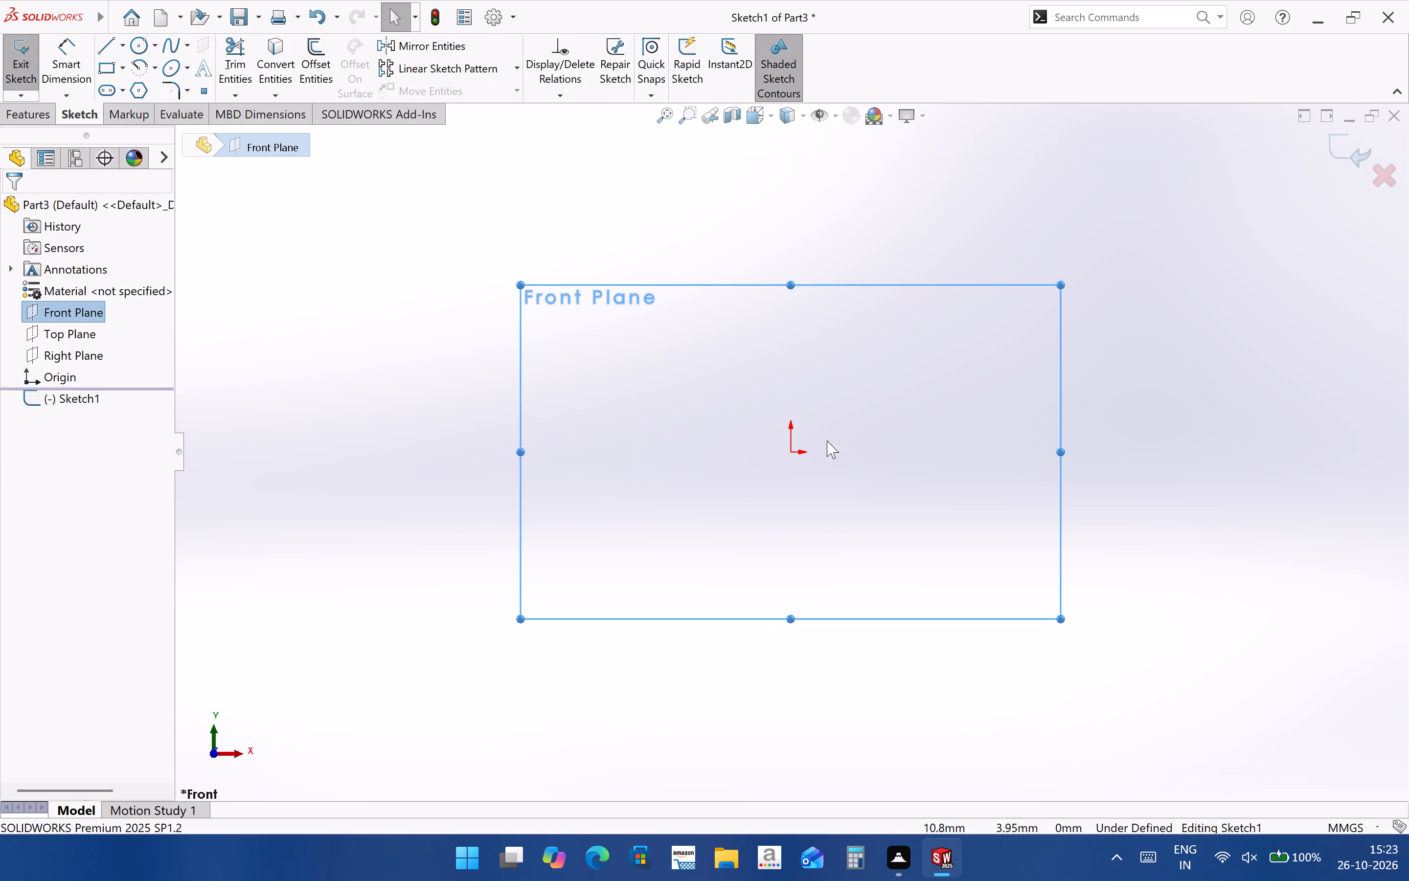
click(135, 44)
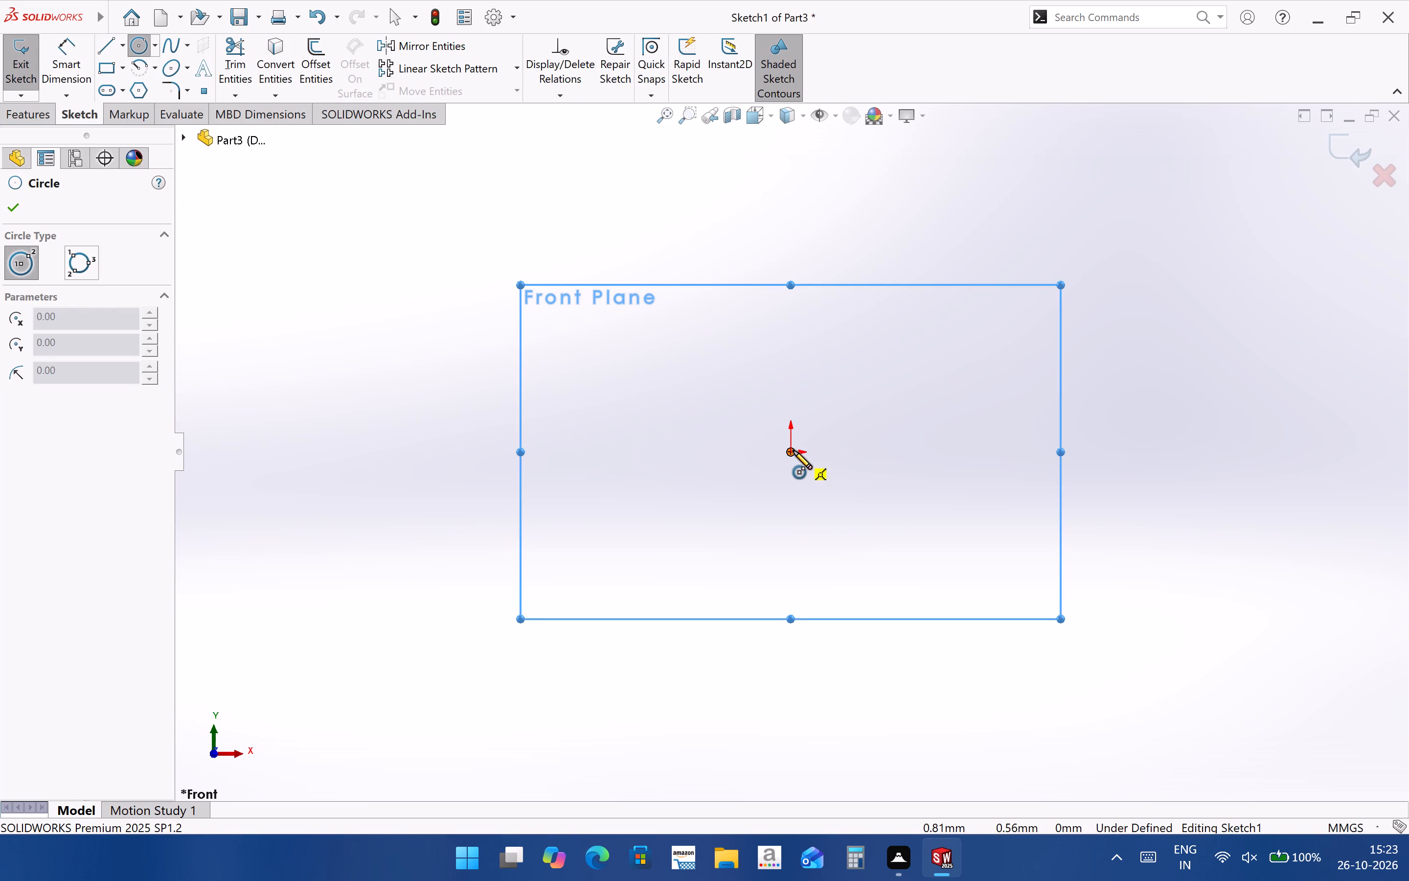
click(793, 450)
click(823, 374)
Dimension the circle's diameter at 1.31 mm.
click(55, 76)
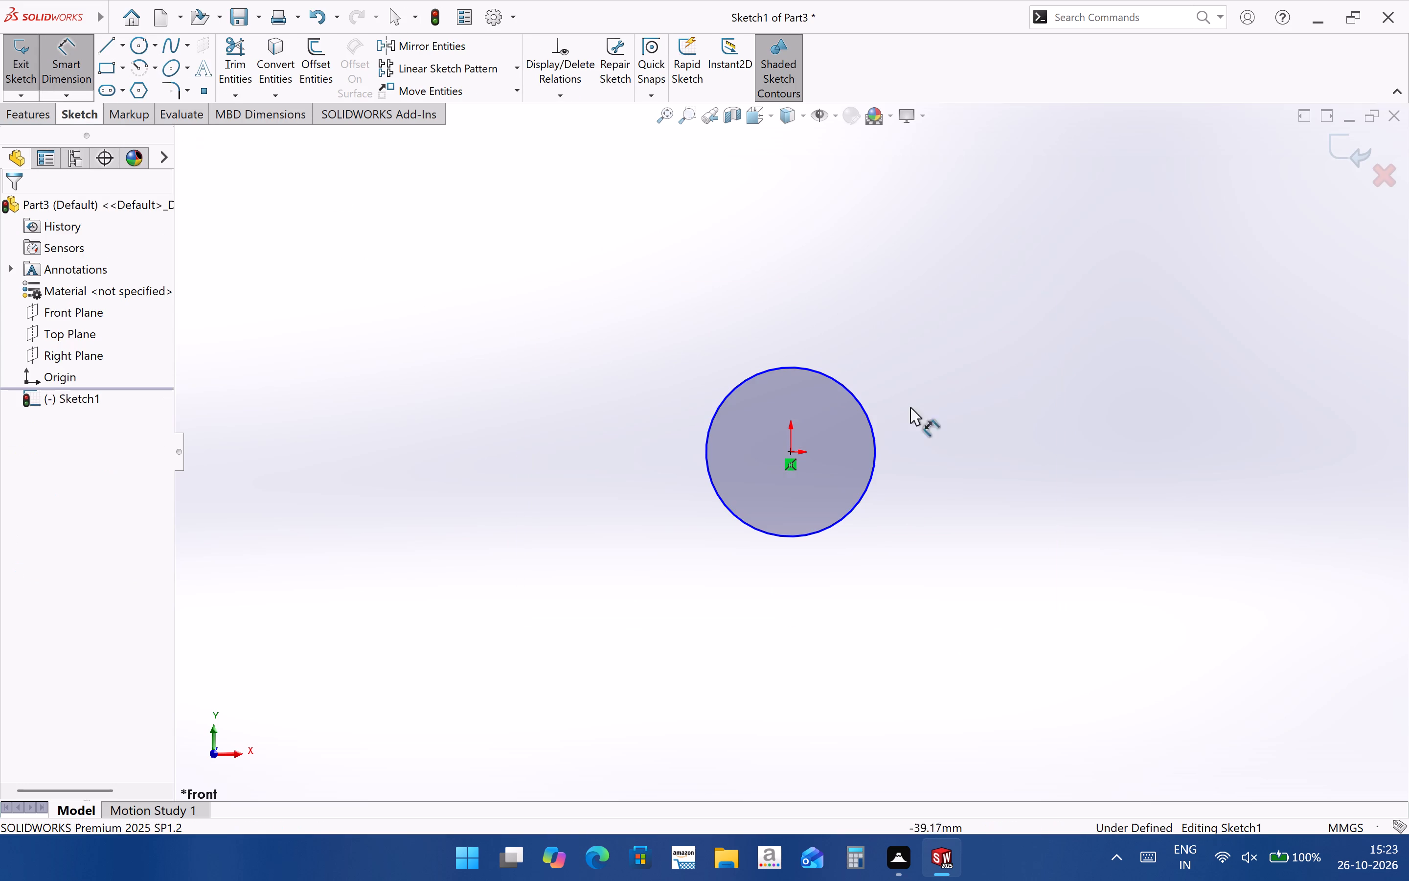
click(856, 399)
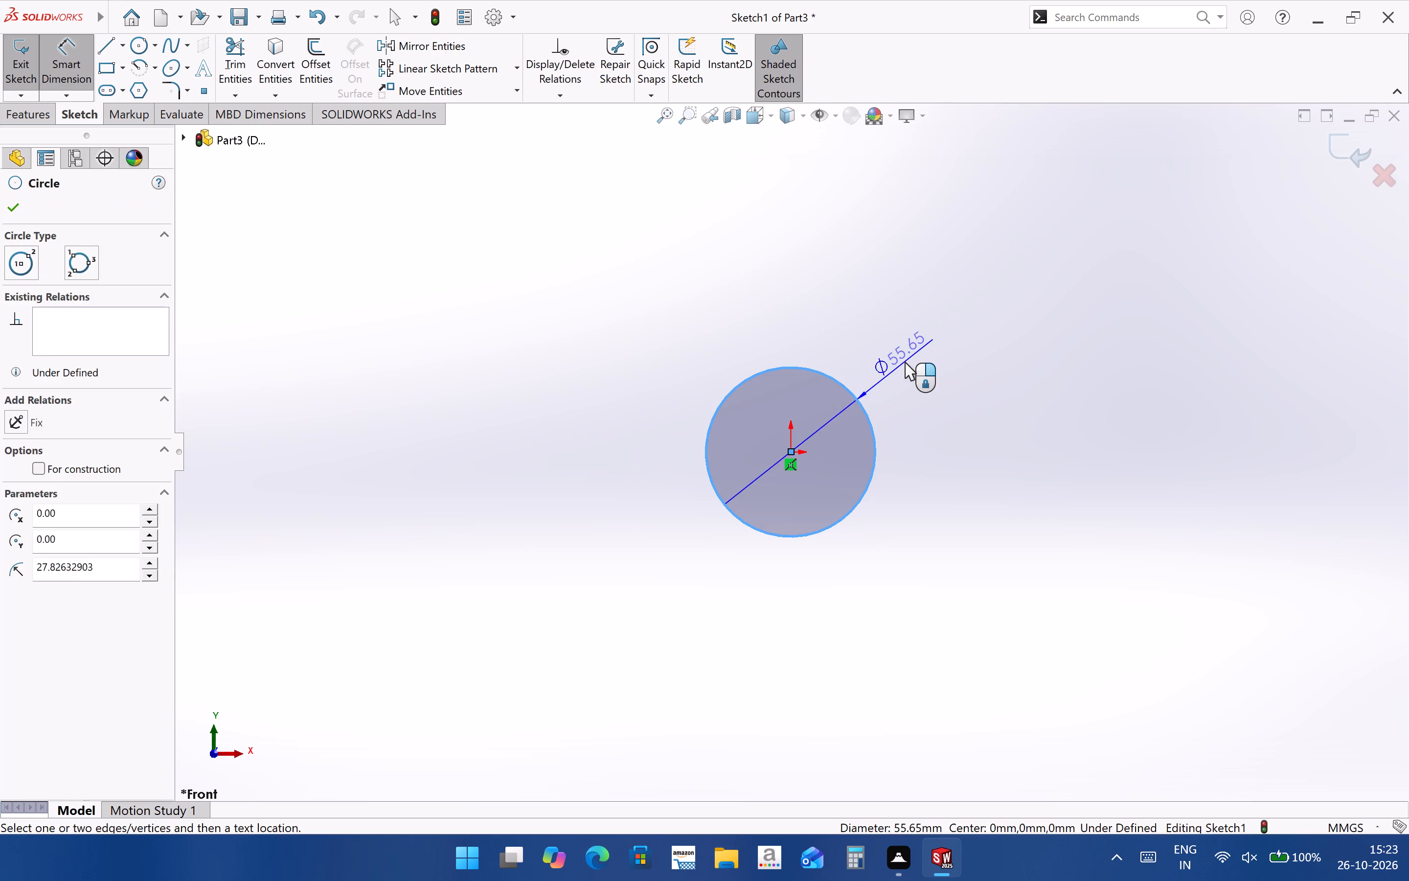
click(905, 362)
text(1.31)
key(Return)
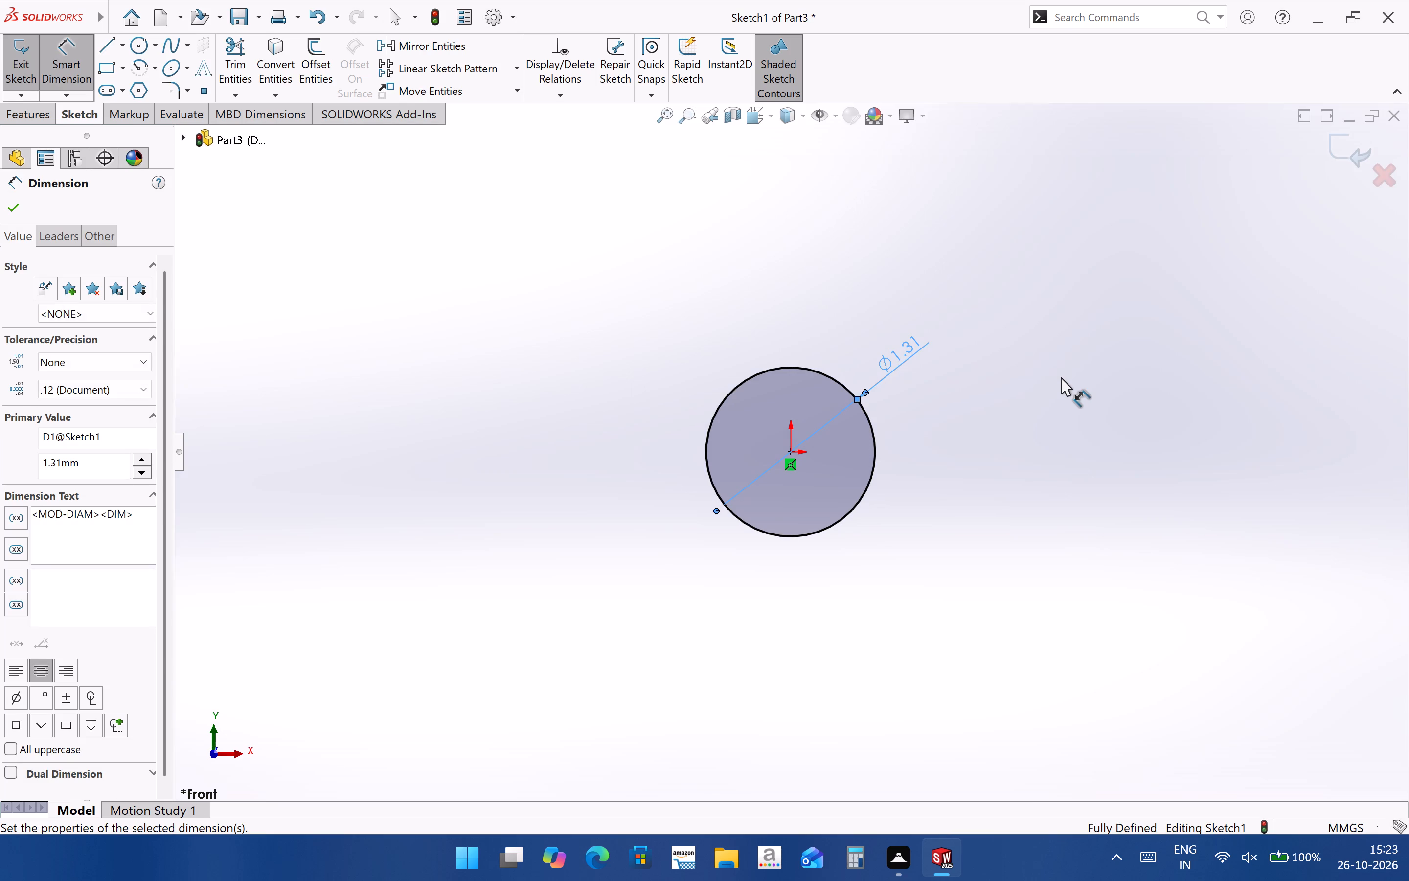
Set the circle's diameter to 2.62 mm, entered as 1.31 mm + 1.31.
double_click(909, 348)
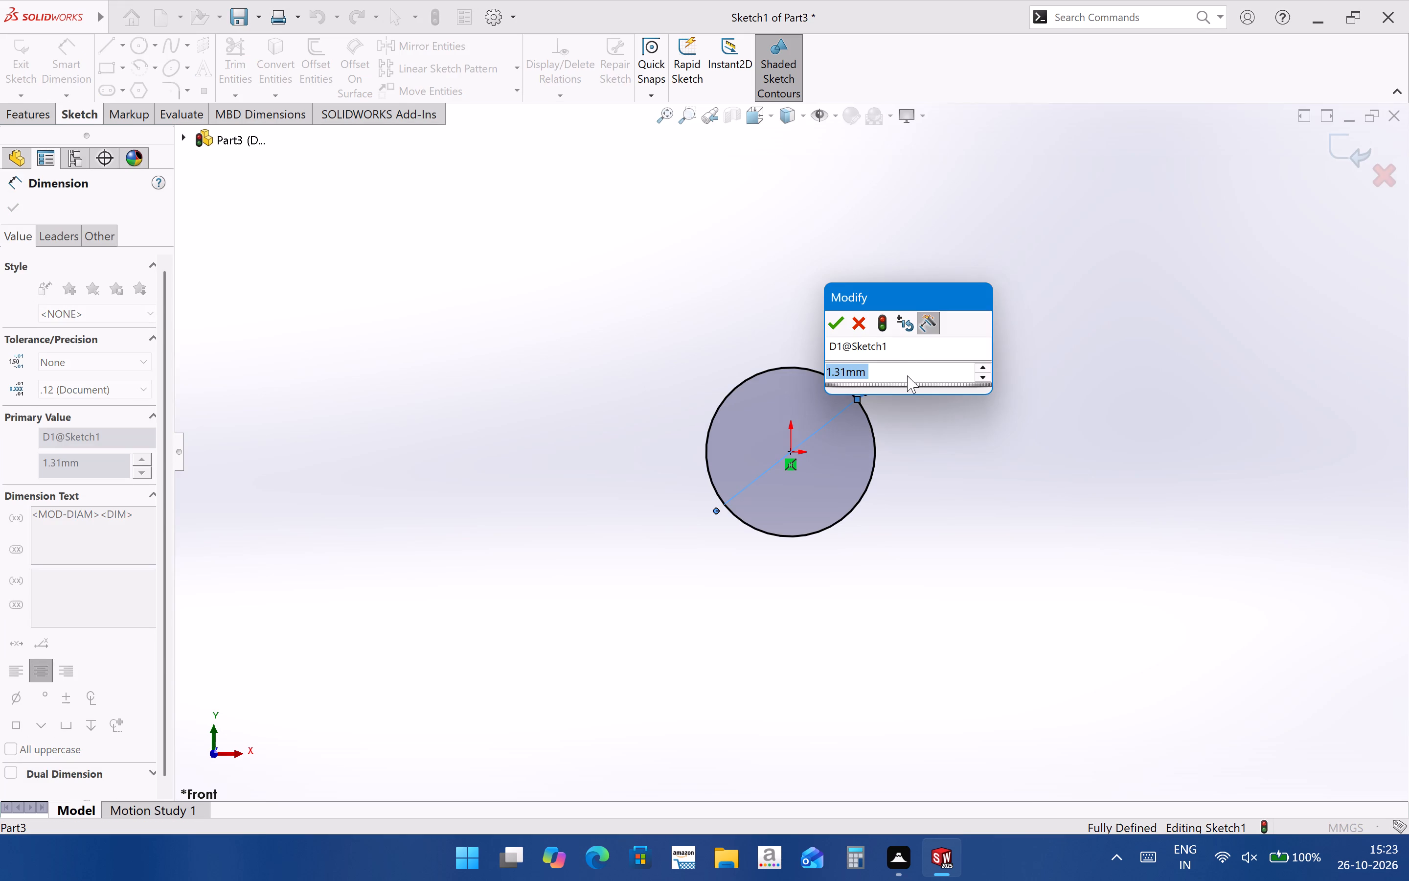
click(907, 375)
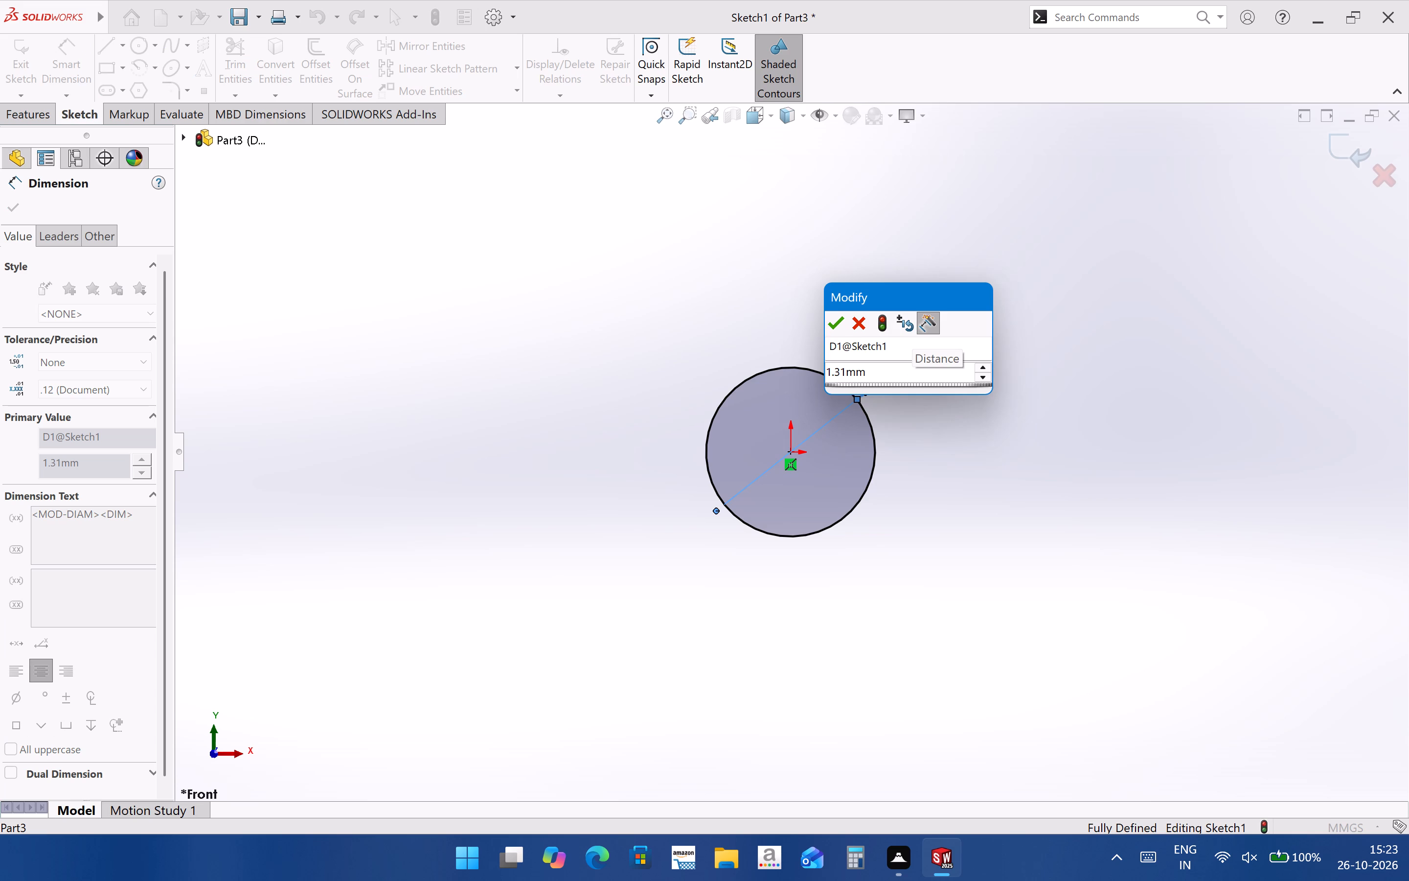
text(+1.)
text(31)
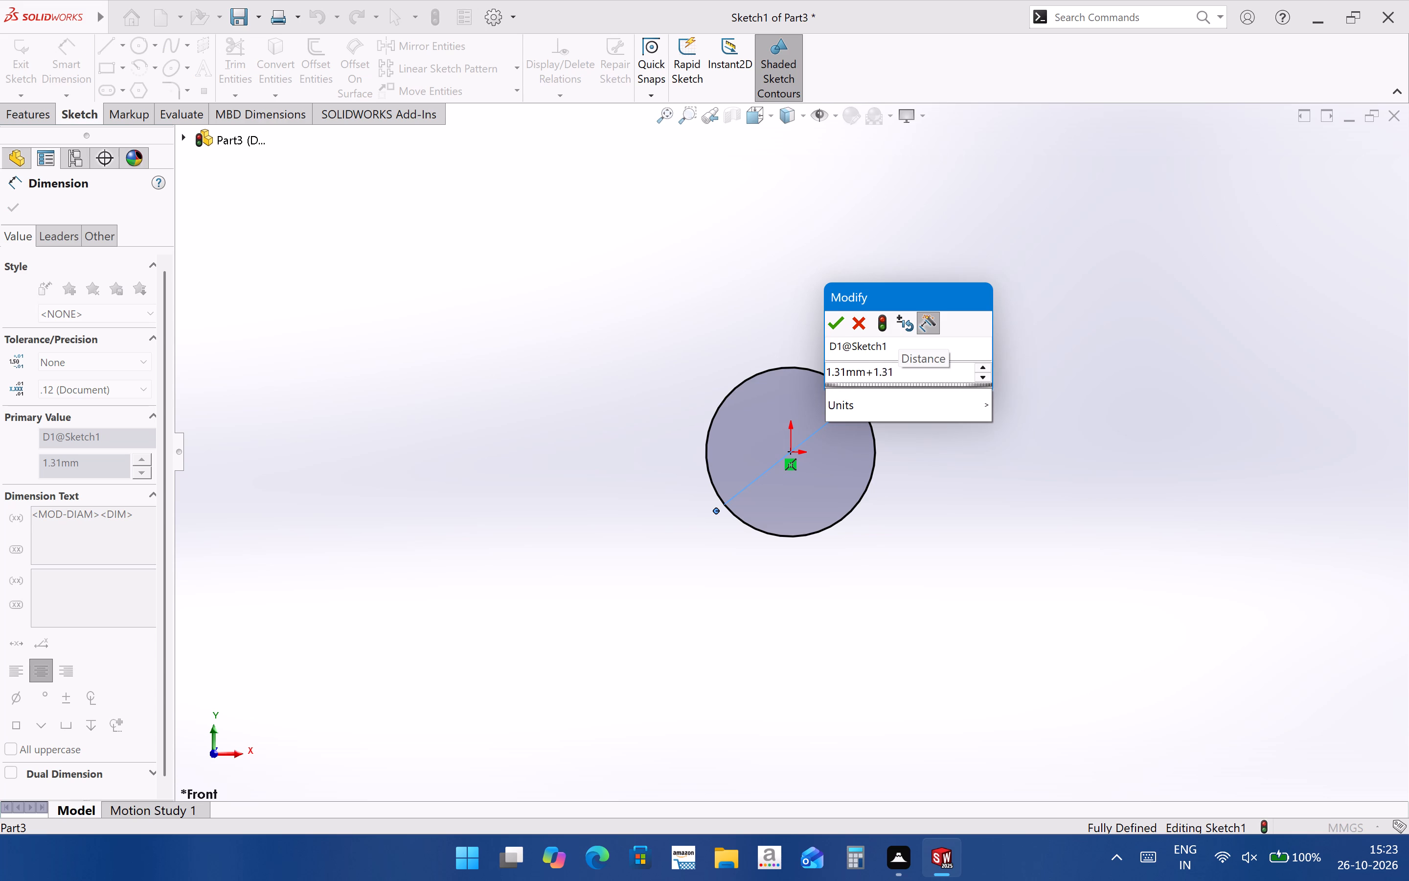
key(Return)
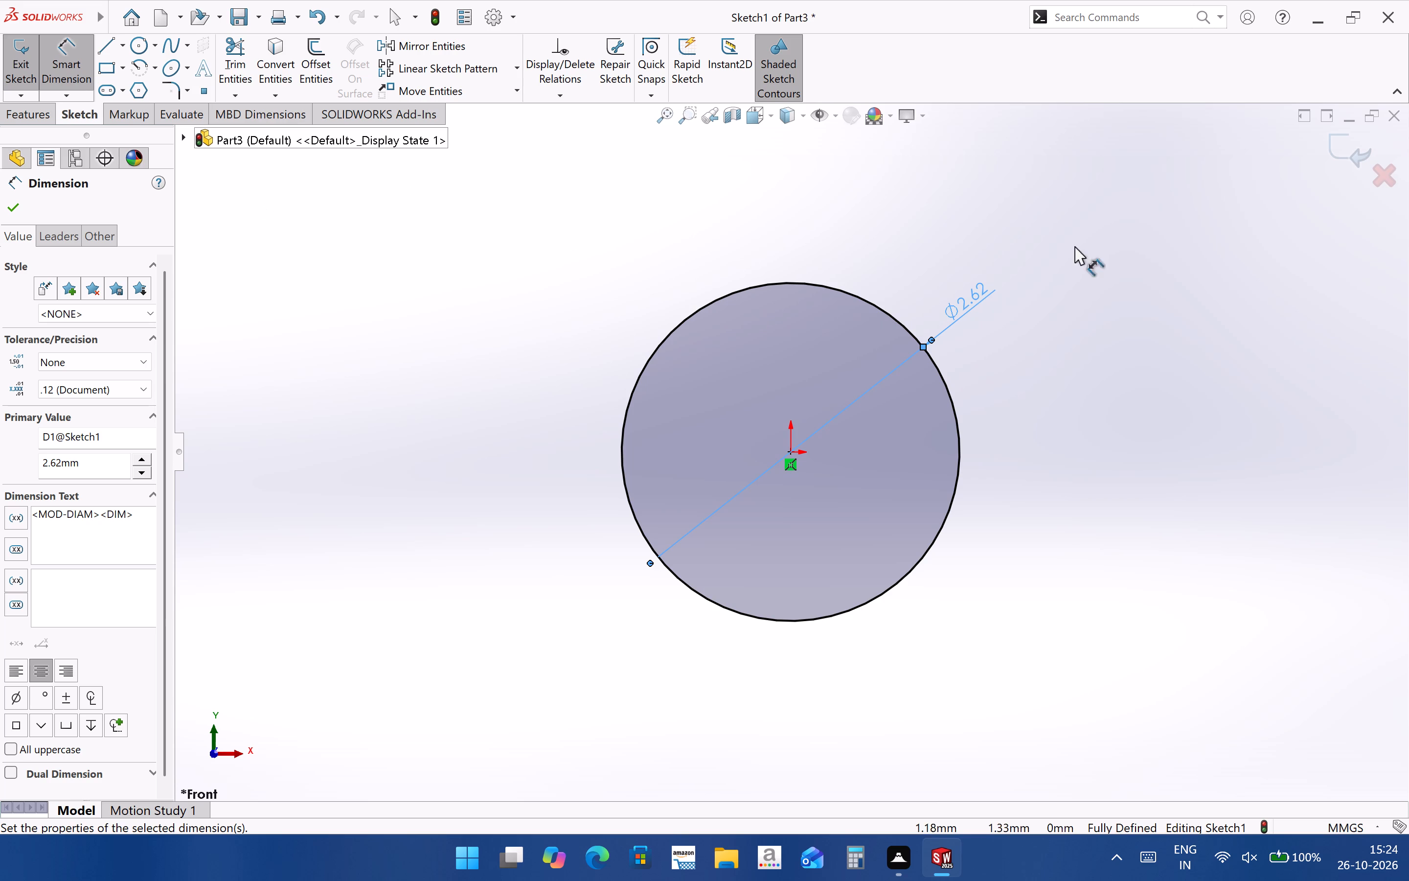
Finish the sketch and extrude the circle as a Blind boss with a depth of 2.40 mm.
click(1347, 145)
scroll(907, 543, up, 2)
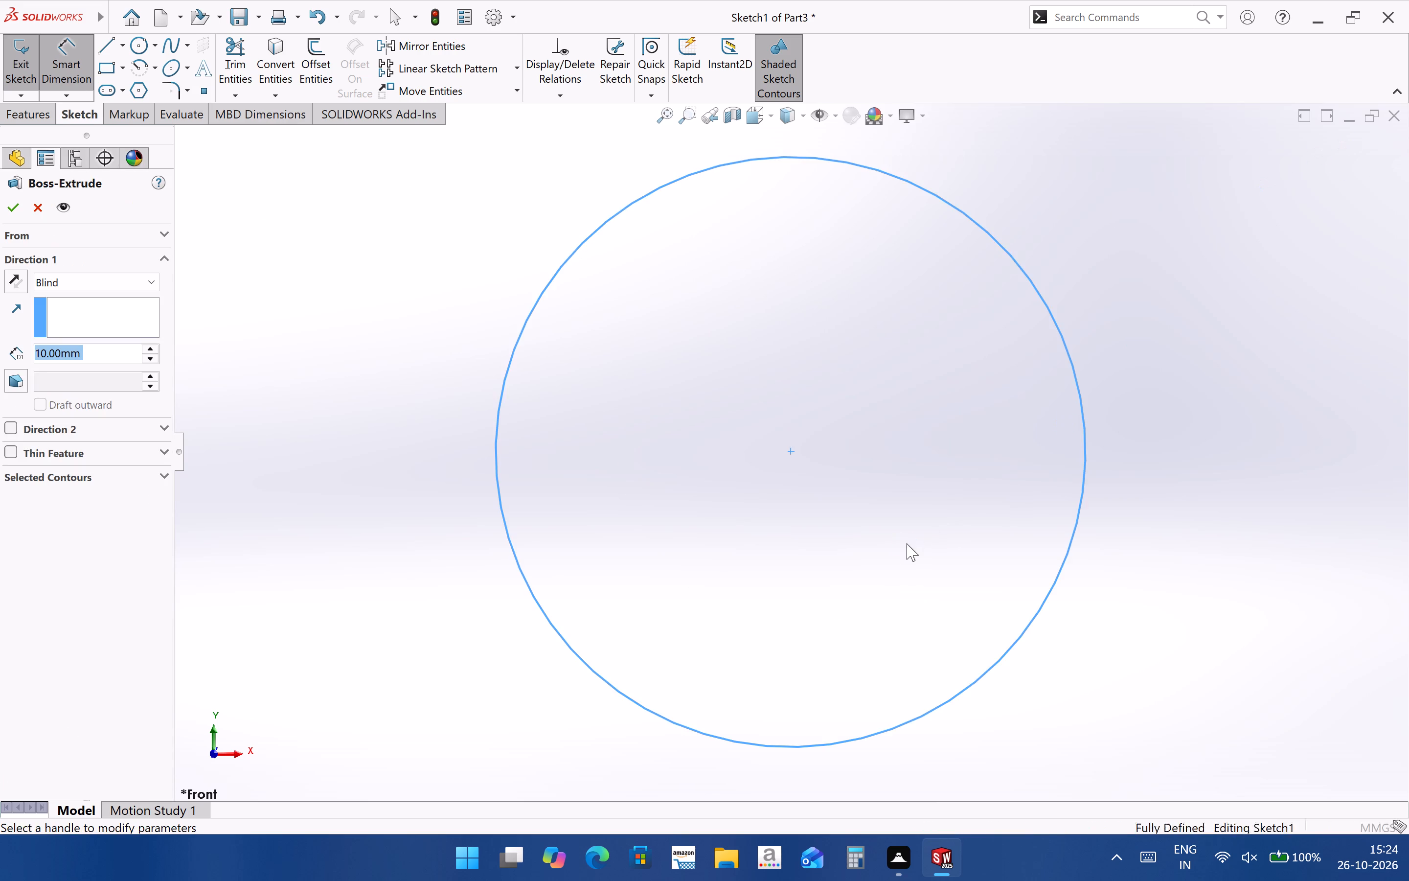
scroll(907, 543, up, 5)
key(BackSpace)
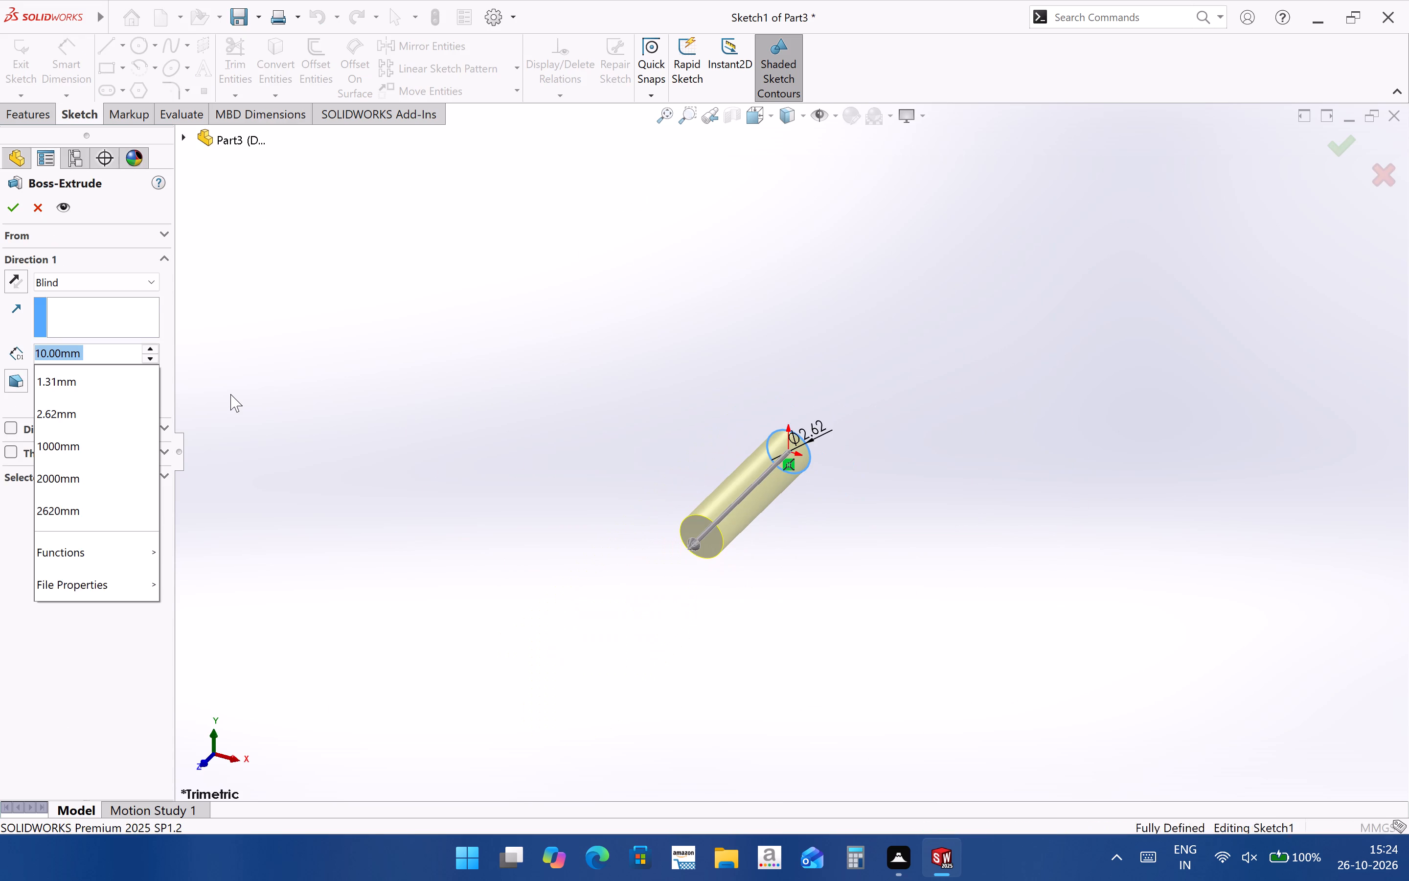
key(2)
text(.4)
key(Return)
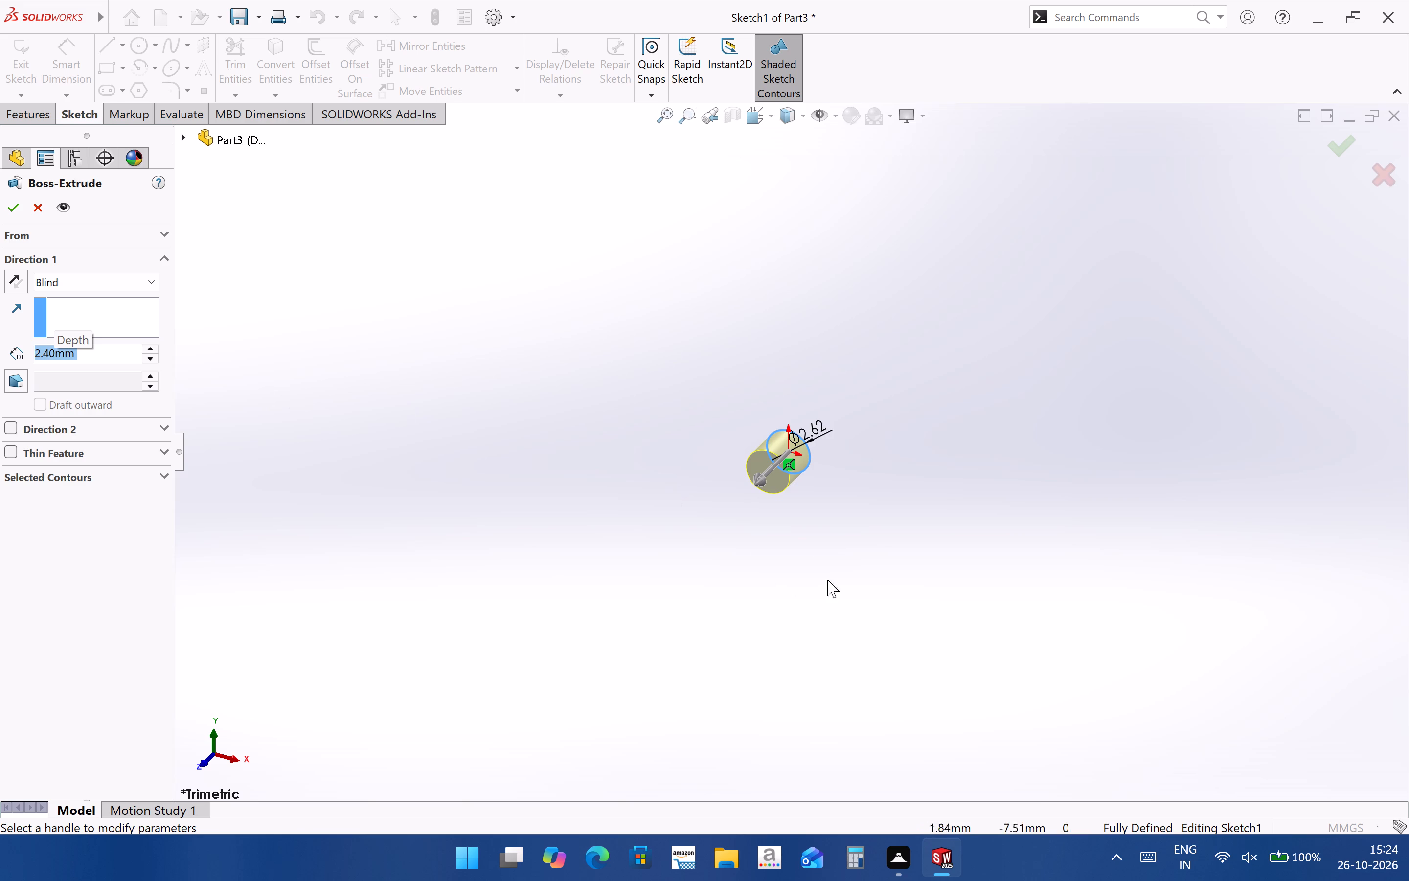
scroll(749, 475, down, 6)
scroll(1085, 447, up, 2)
scroll(1074, 395, down, 3)
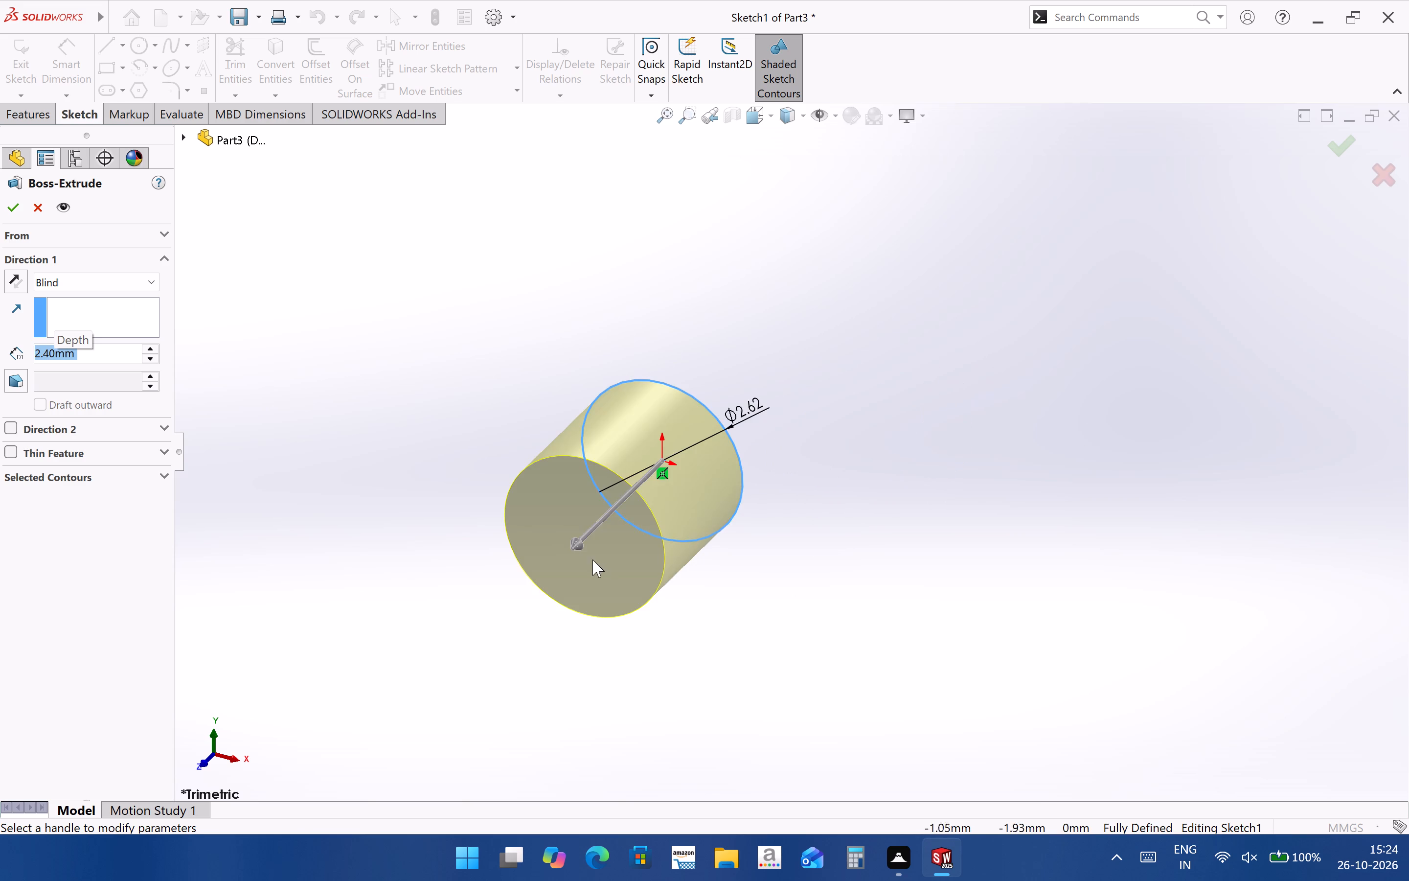
scroll(592, 559, up, 2)
scroll(574, 552, down, 2)
scroll(723, 426, down, 2)
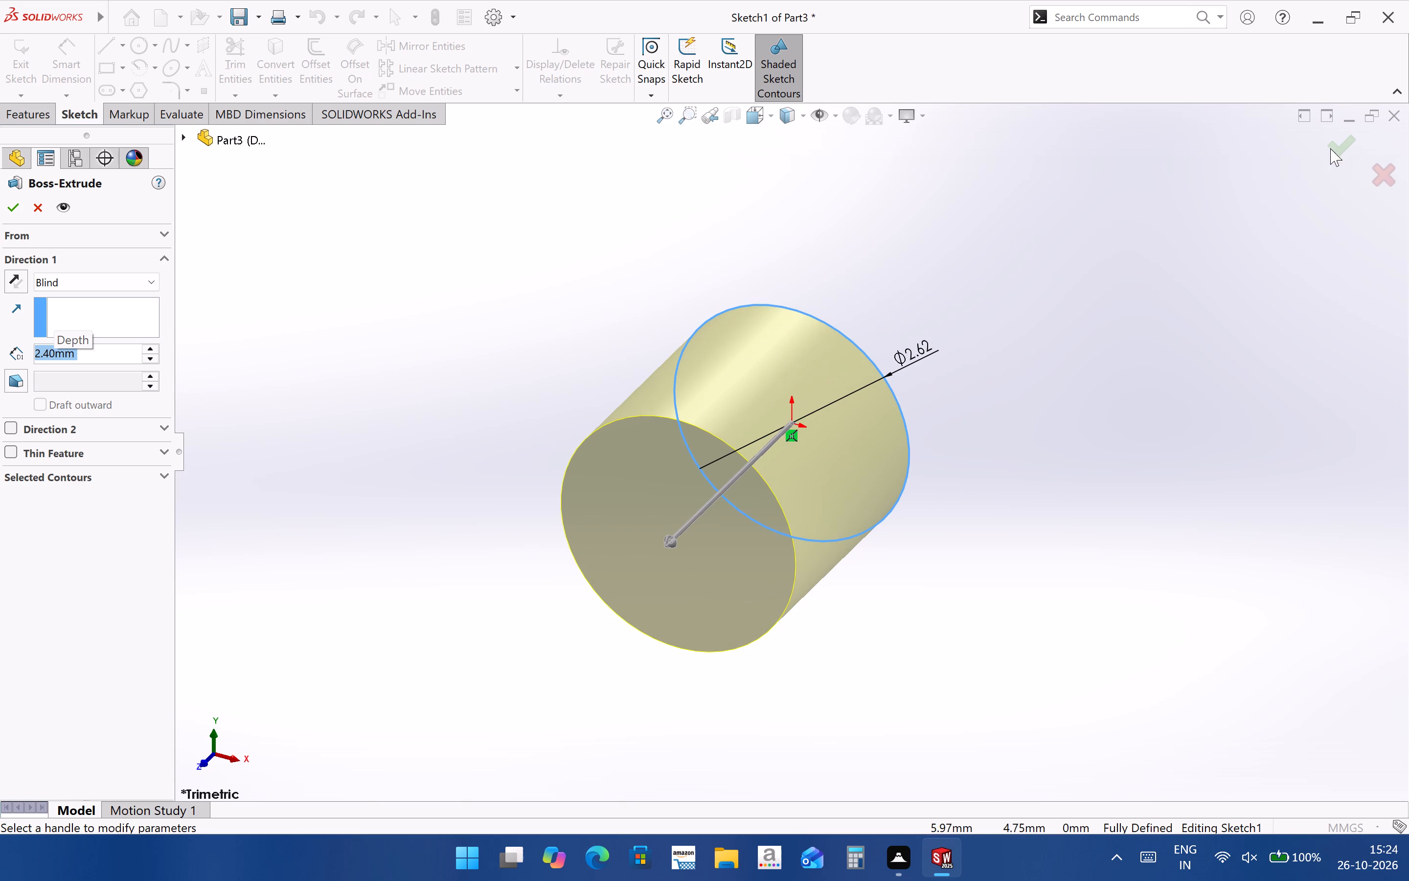
click(1336, 137)
click(1135, 512)
Open a new sketch on the cylinder's circular end face lying on the Front Plane.
middle_drag(735, 654, 529, 788)
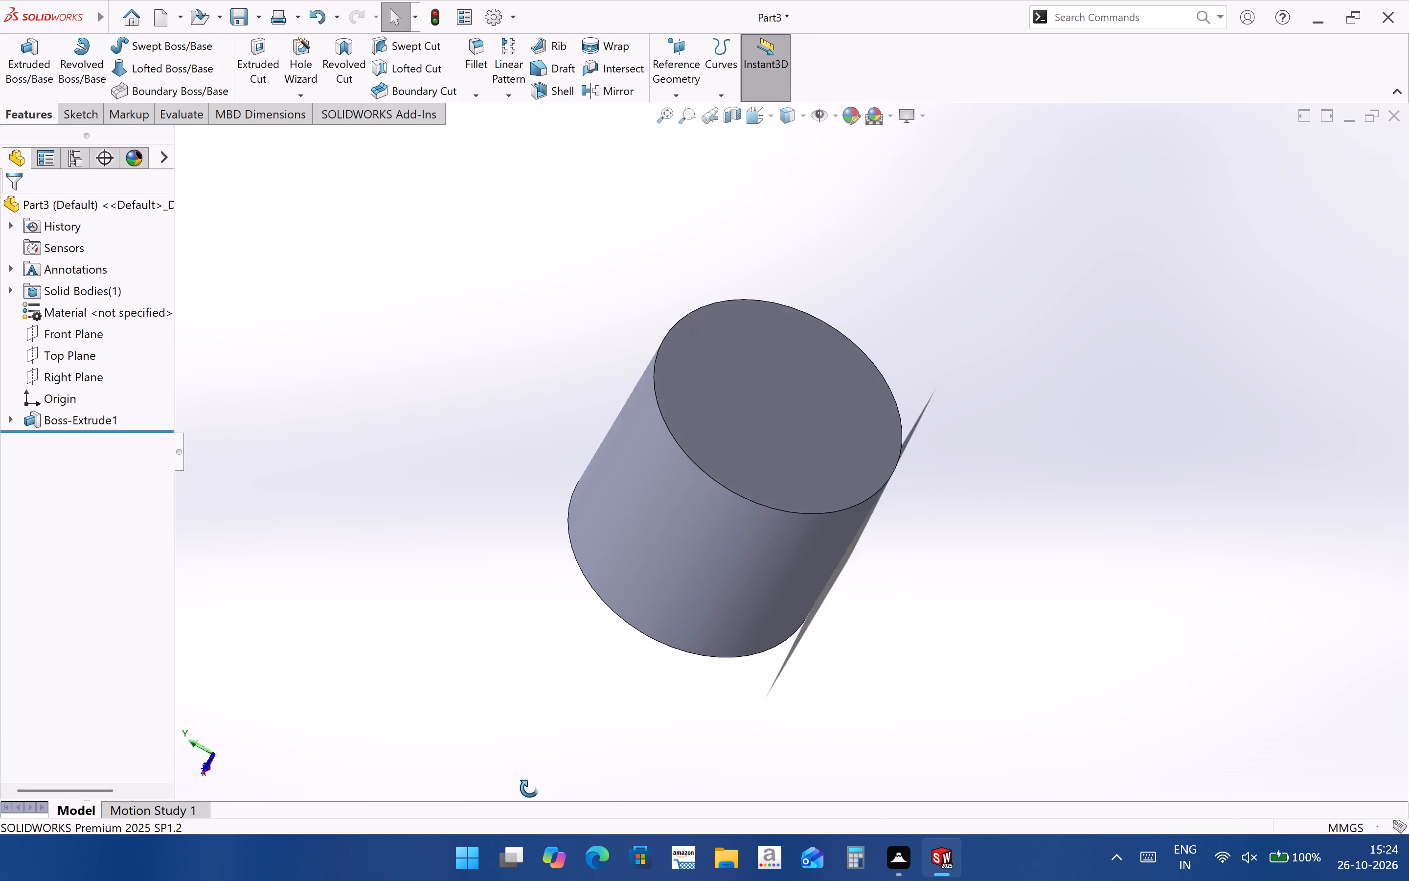
middle_drag(529, 788, 515, 780)
scroll(521, 775, down, 1)
scroll(706, 589, up, 1)
scroll(706, 587, down, 1)
scroll(760, 591, up, 2)
scroll(866, 302, down, 1)
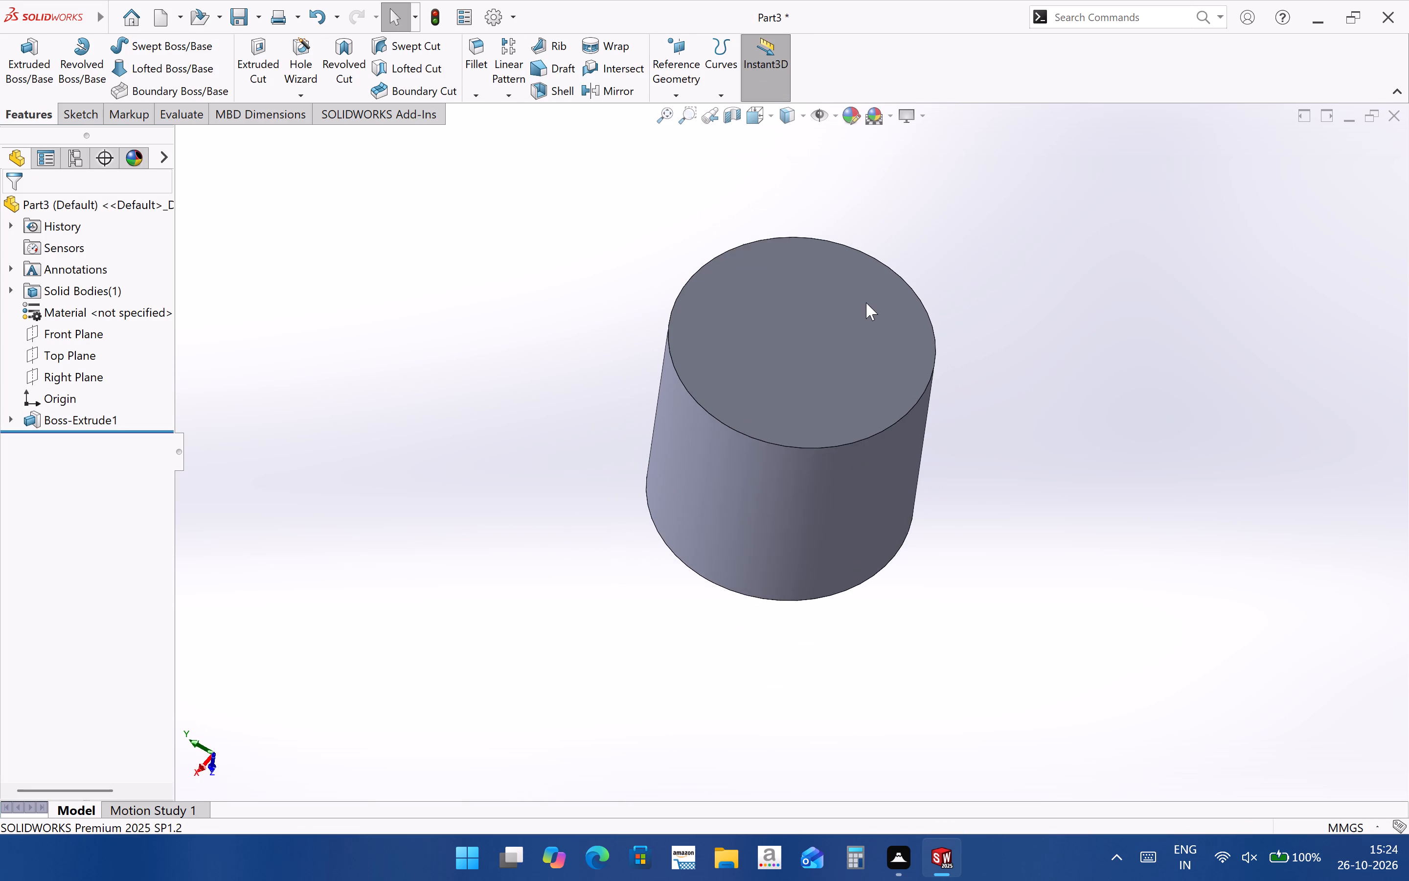
scroll(866, 302, down, 1)
middle_drag(787, 576, 922, 448)
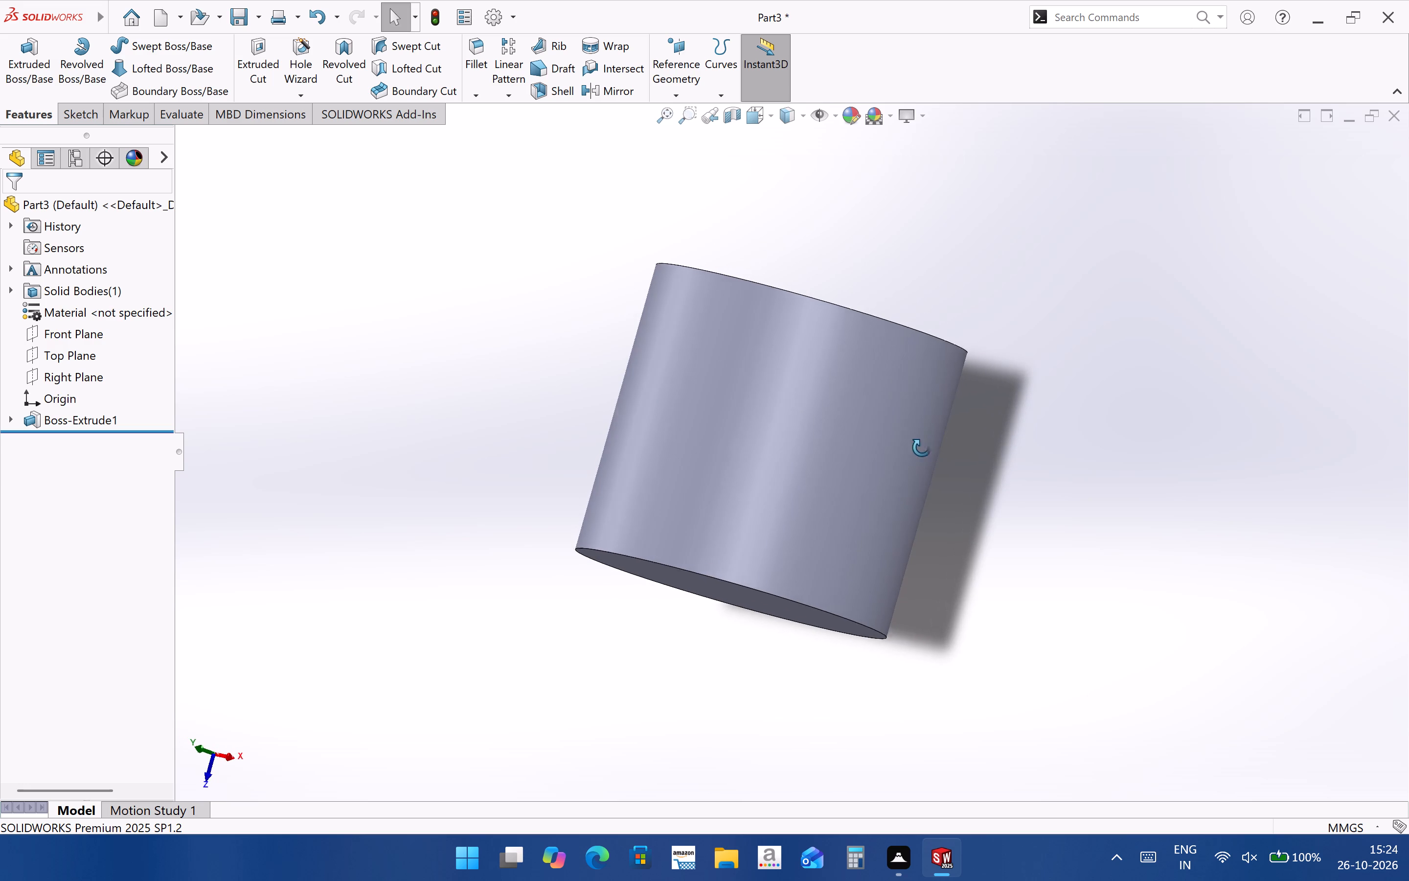
middle_drag(922, 448, 918, 514)
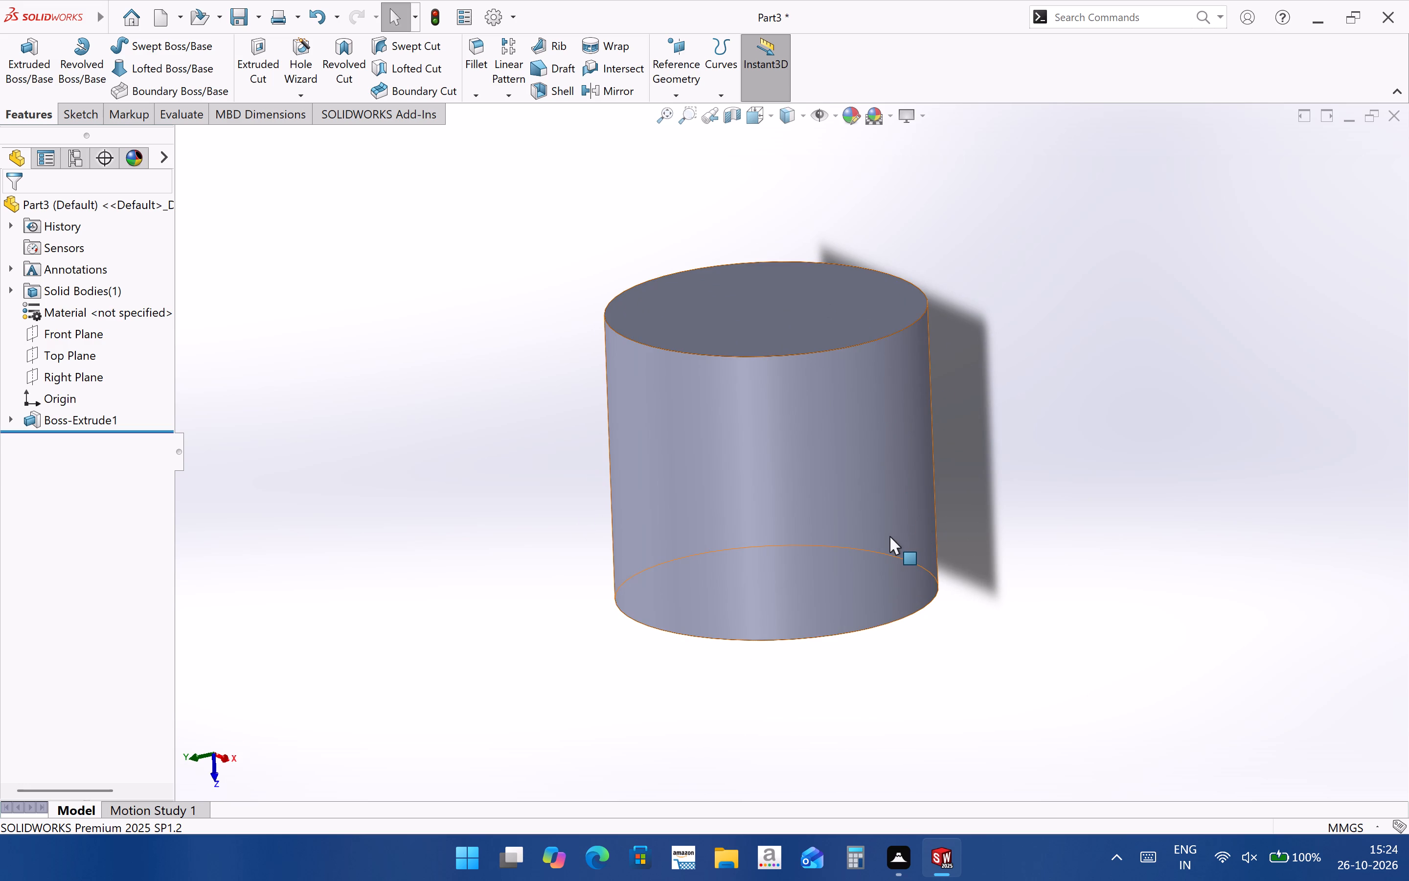
middle_drag(887, 536, 903, 570)
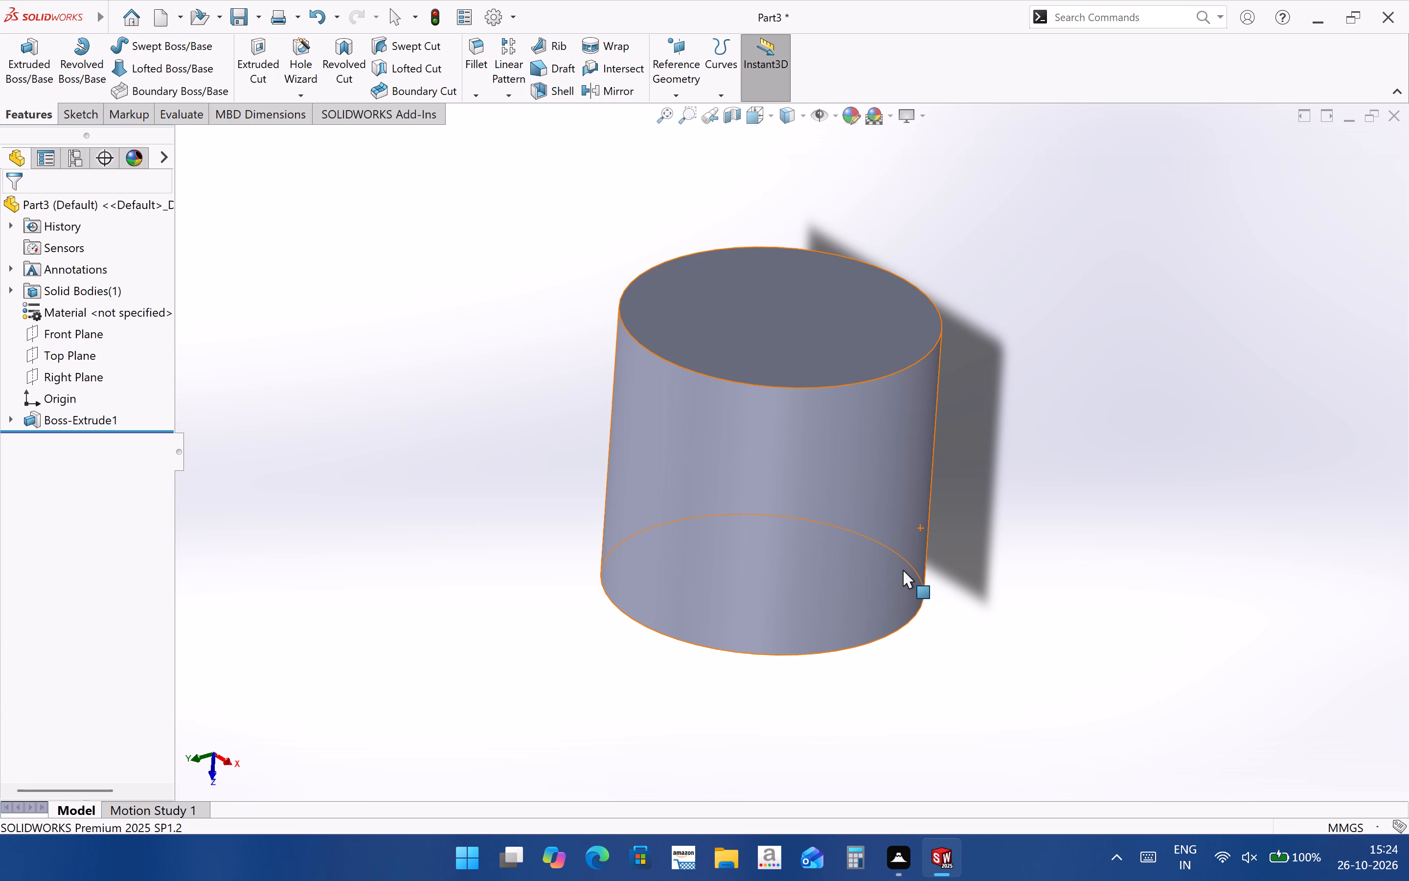
click(86, 332)
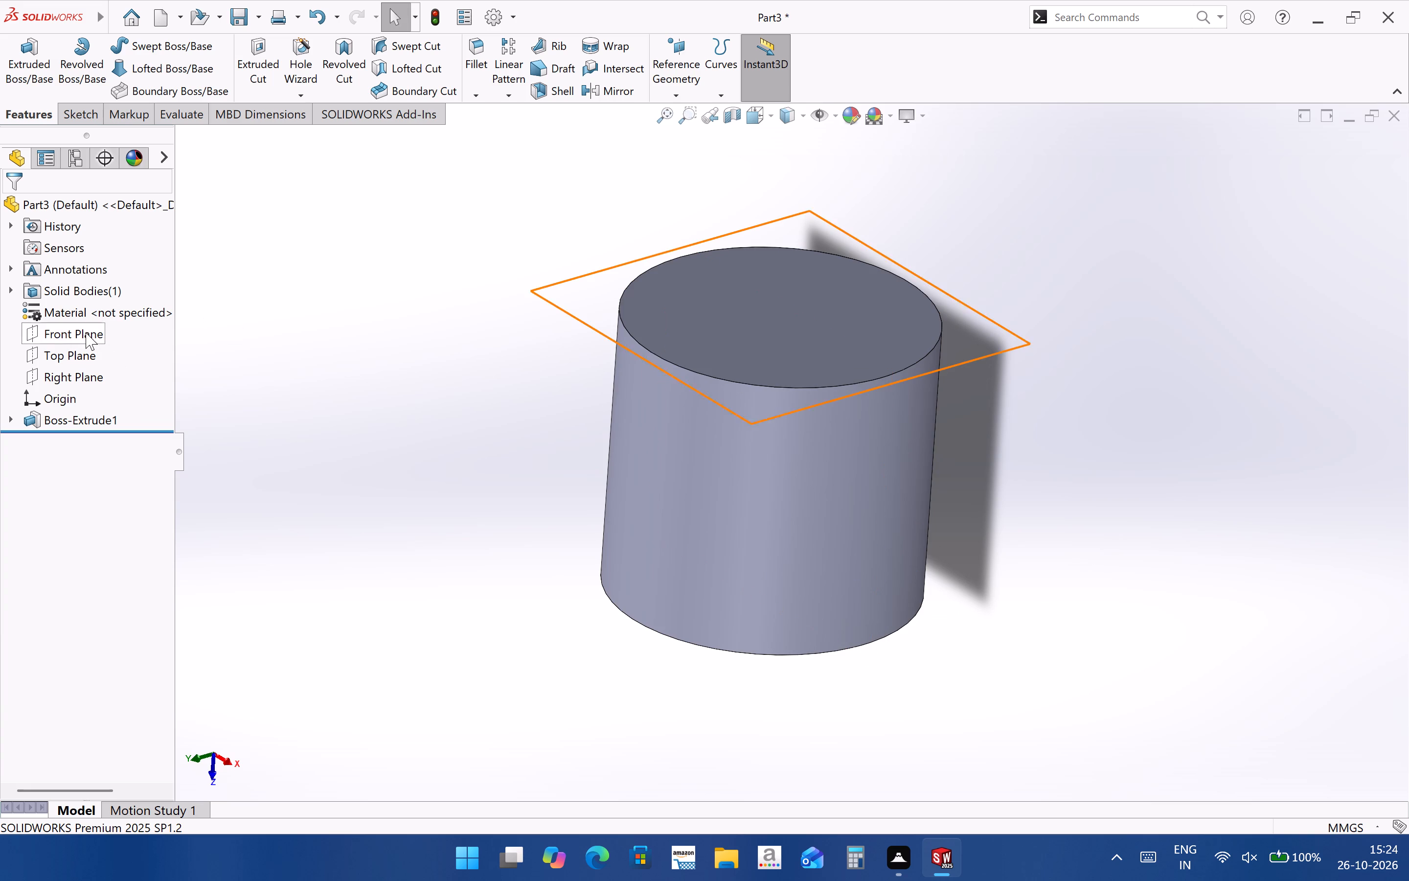
drag(1408, 463, 1408, 486)
click(1053, 464)
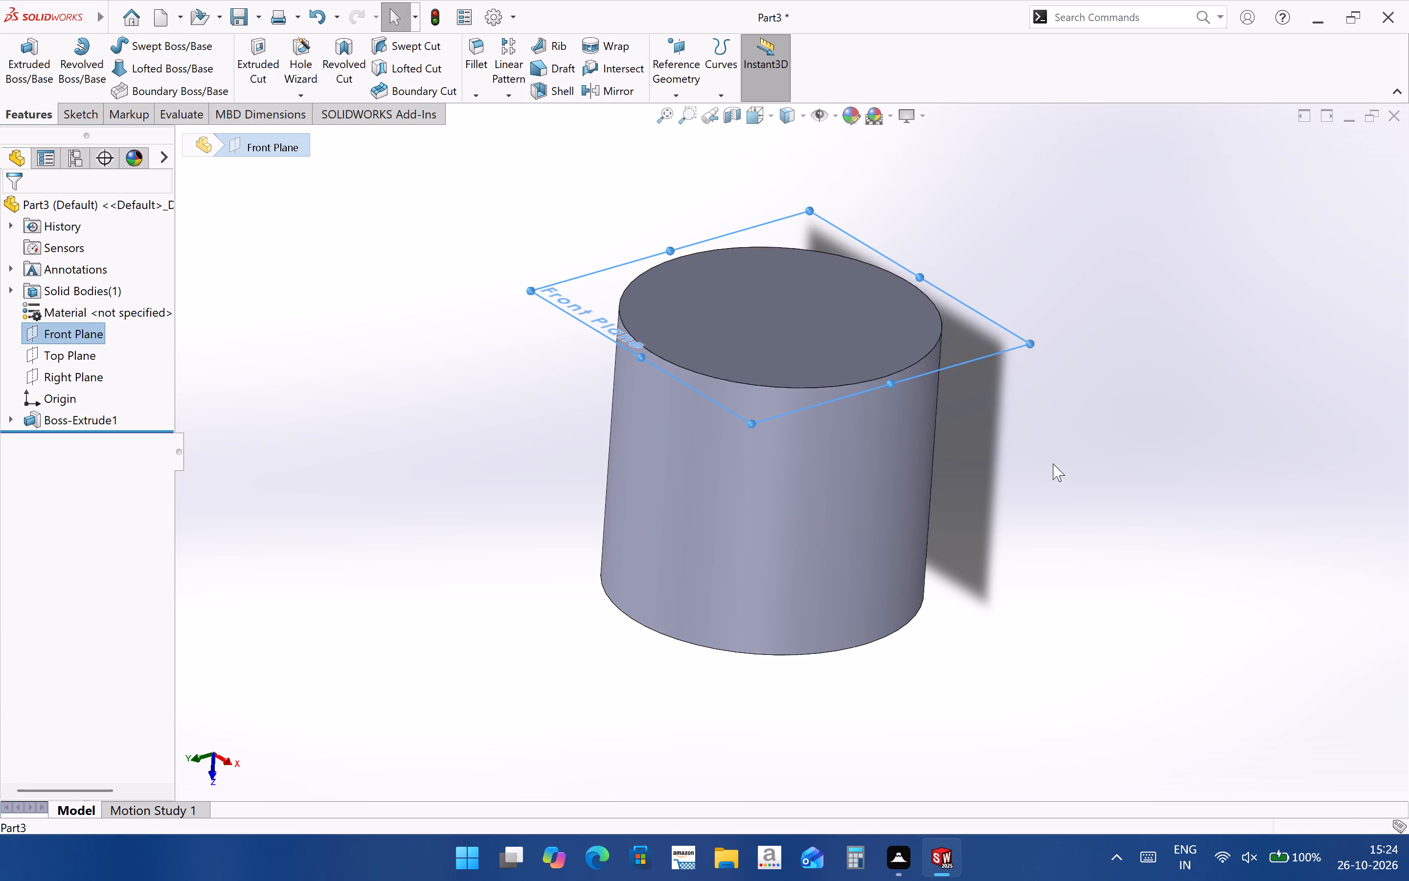
click(857, 314)
click(919, 280)
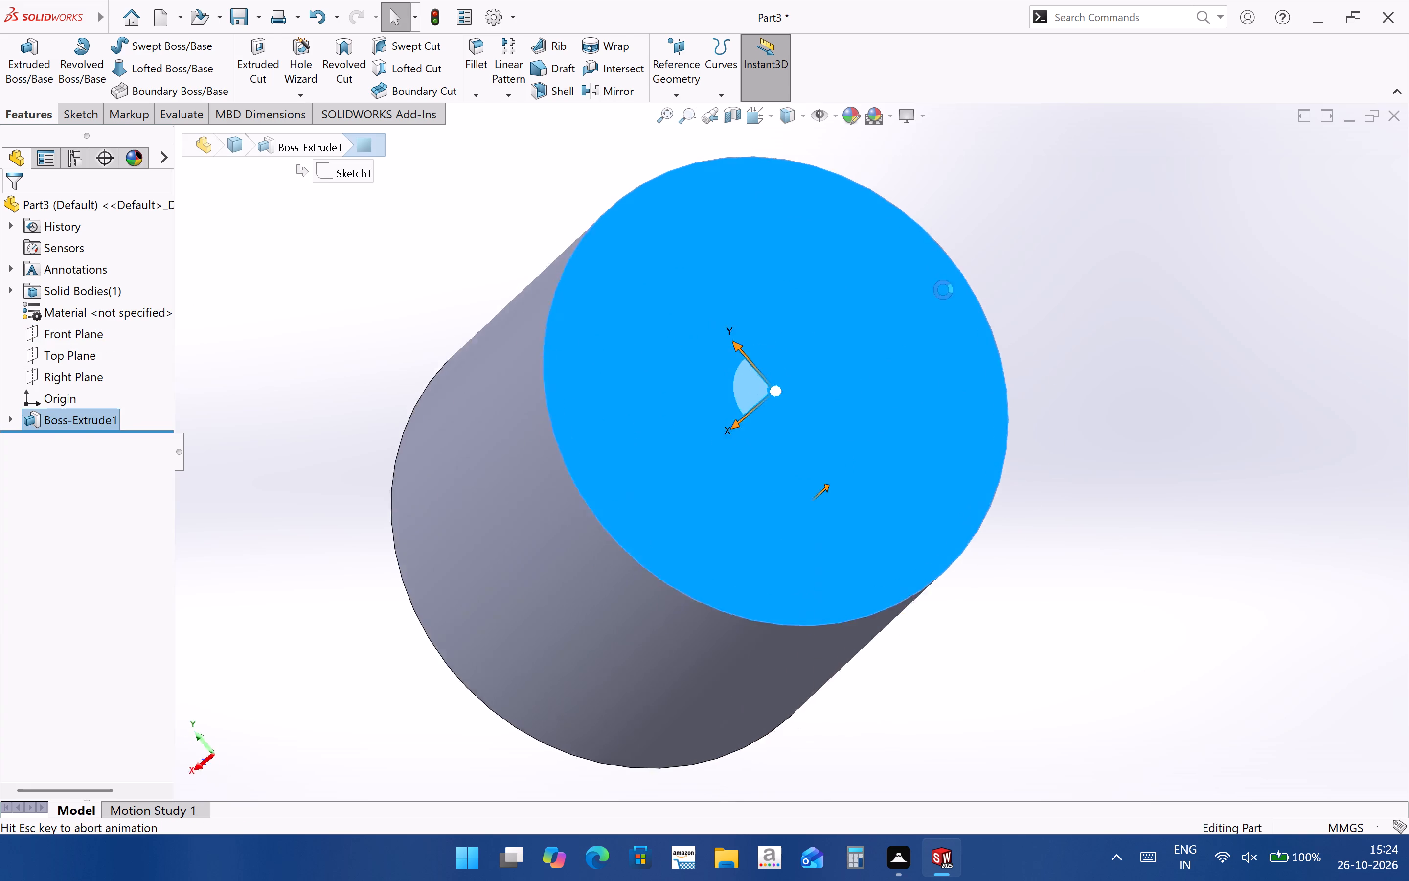
click(1213, 460)
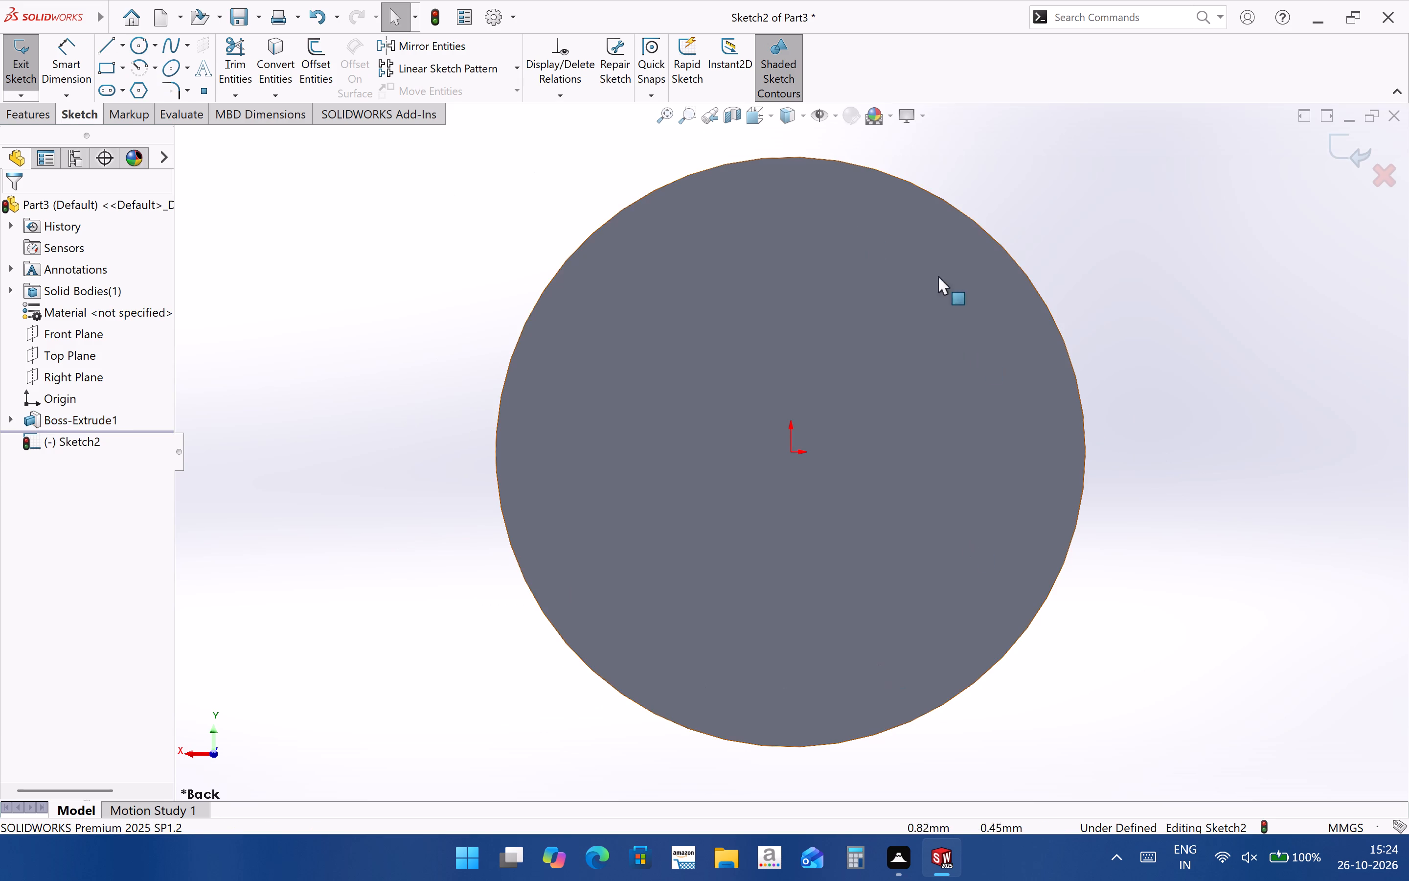
Draw a vertical centreline through the origin, extending beyond the circular face above and below.
scroll(796, 448, up, 3)
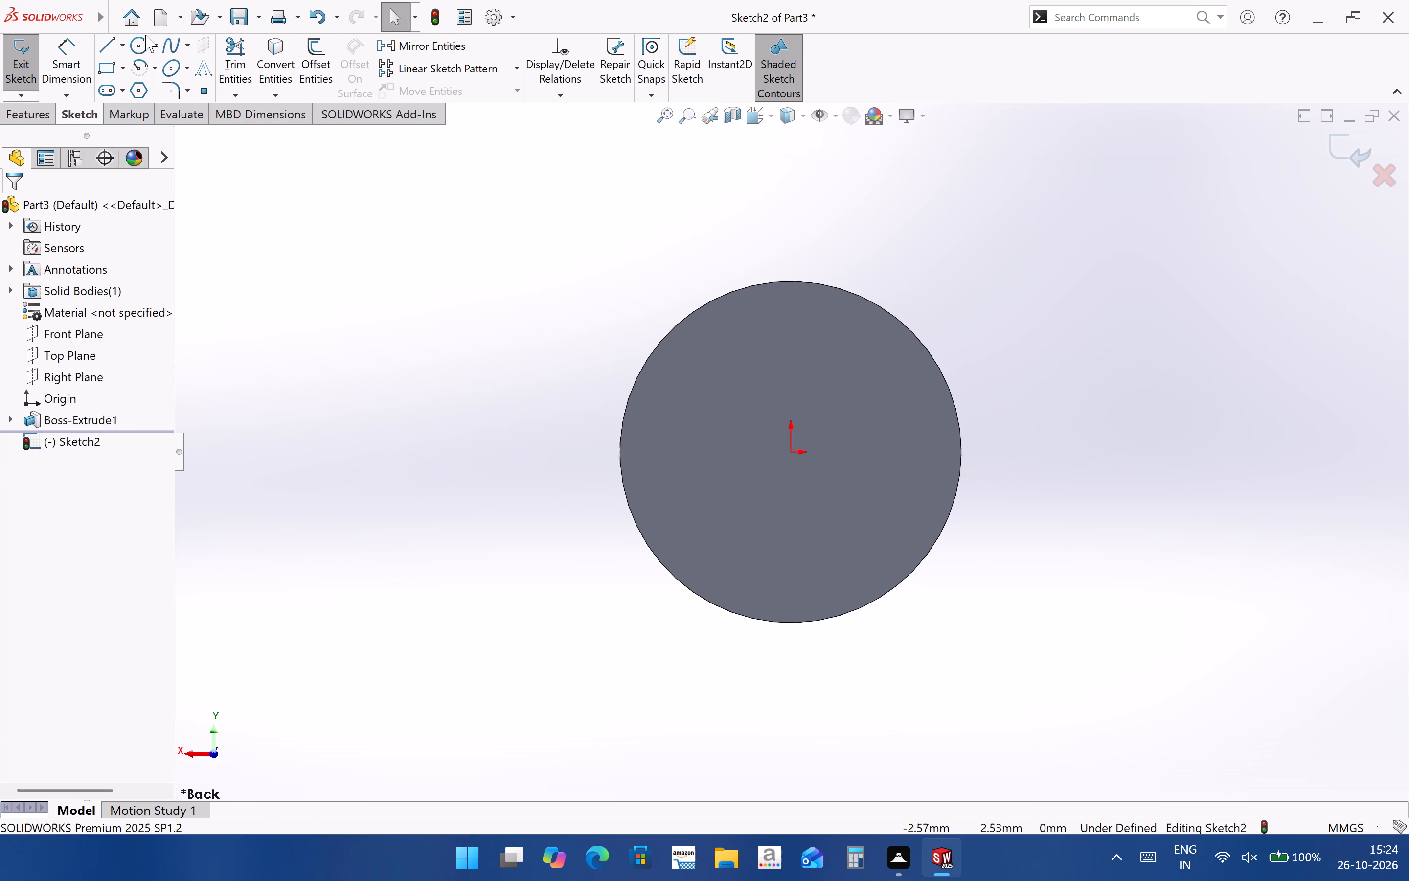
click(122, 42)
click(134, 96)
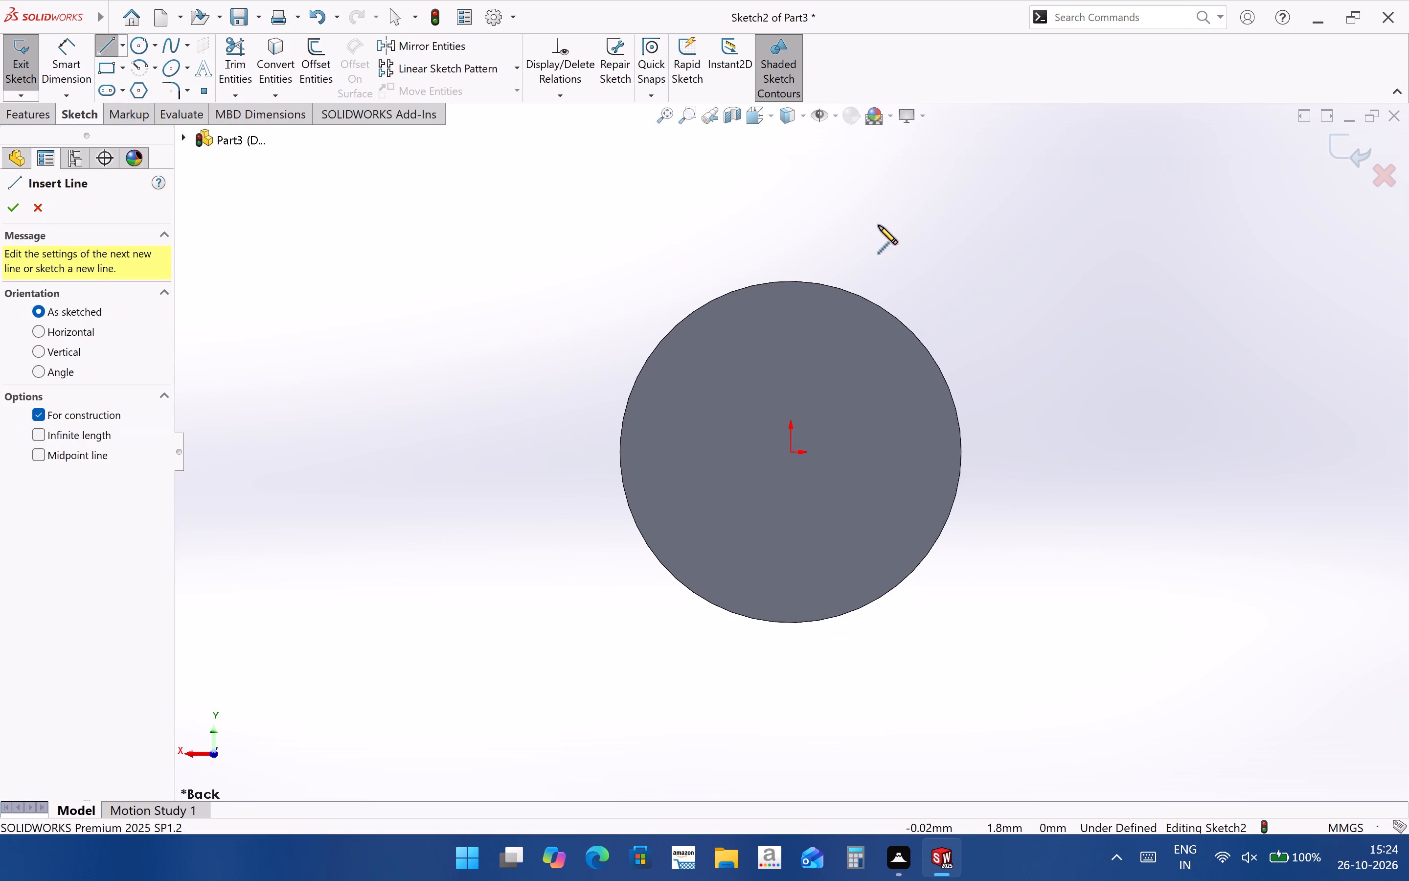
click(791, 198)
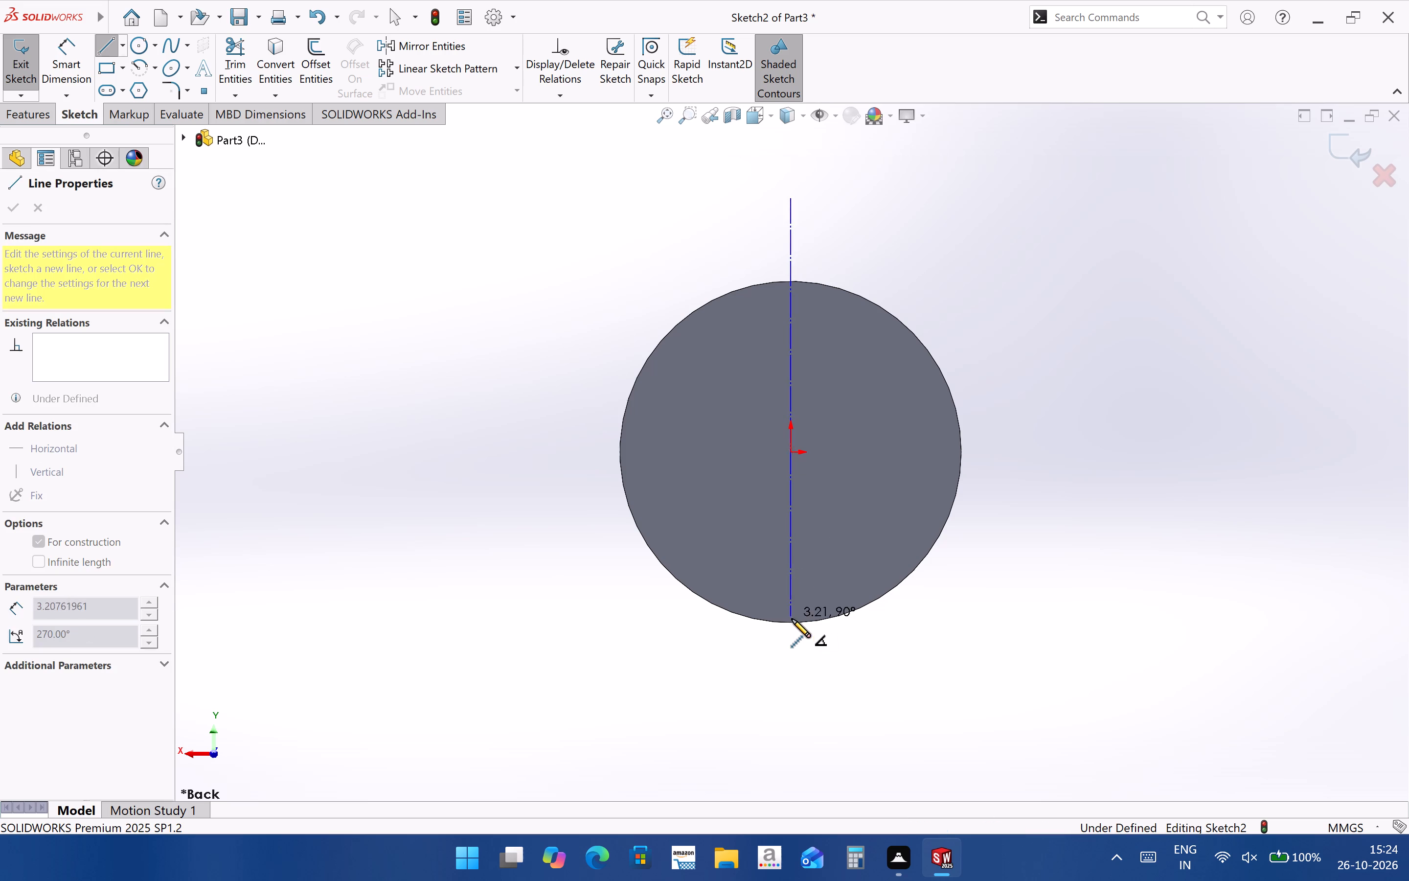
click(792, 679)
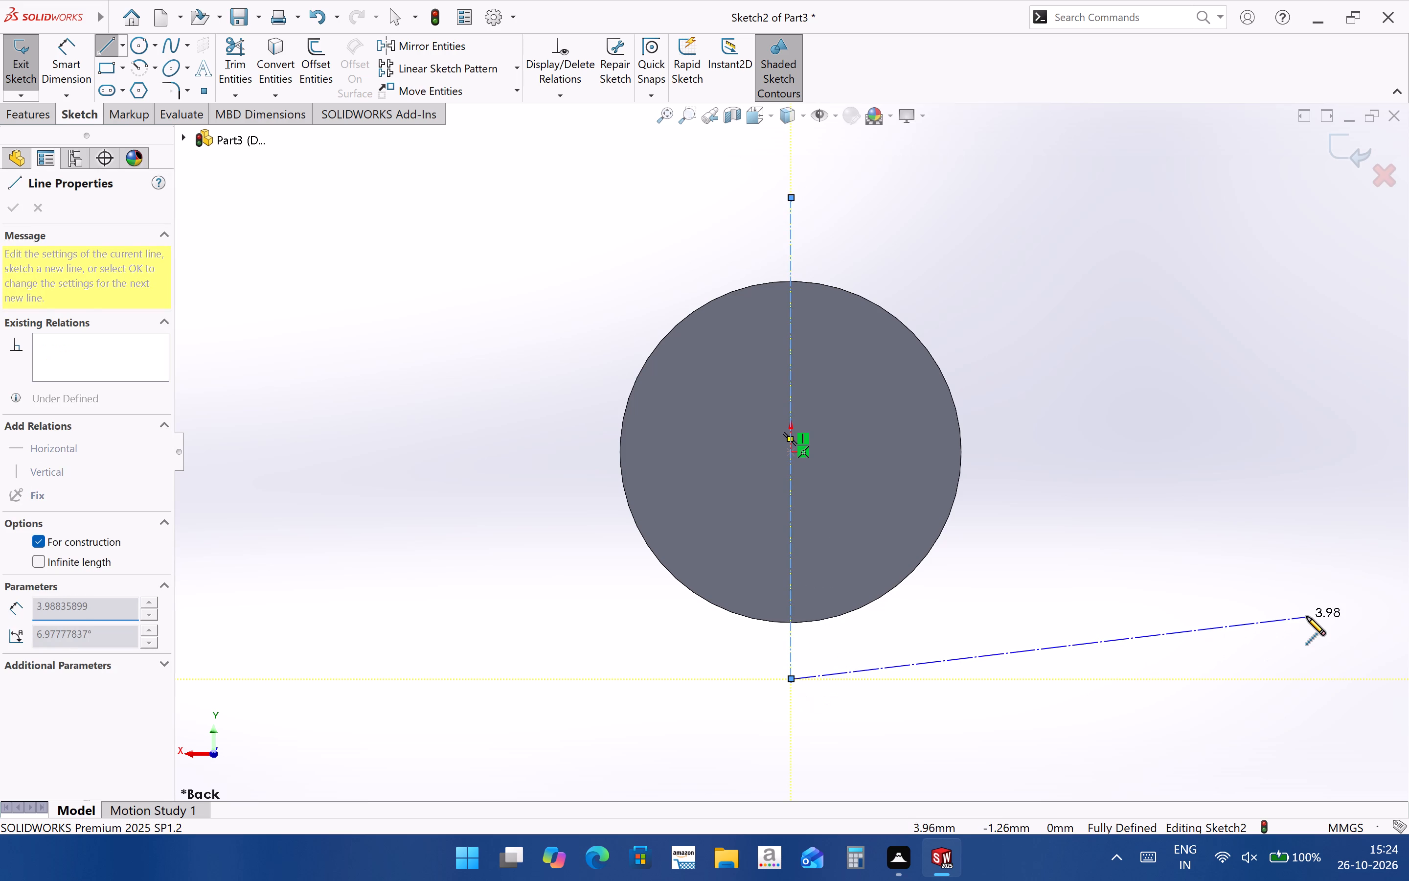
Draw a slanted centreline about 1.67 mm long from the origin to below the circular face, beside the vertical centreline.
key(Escape)
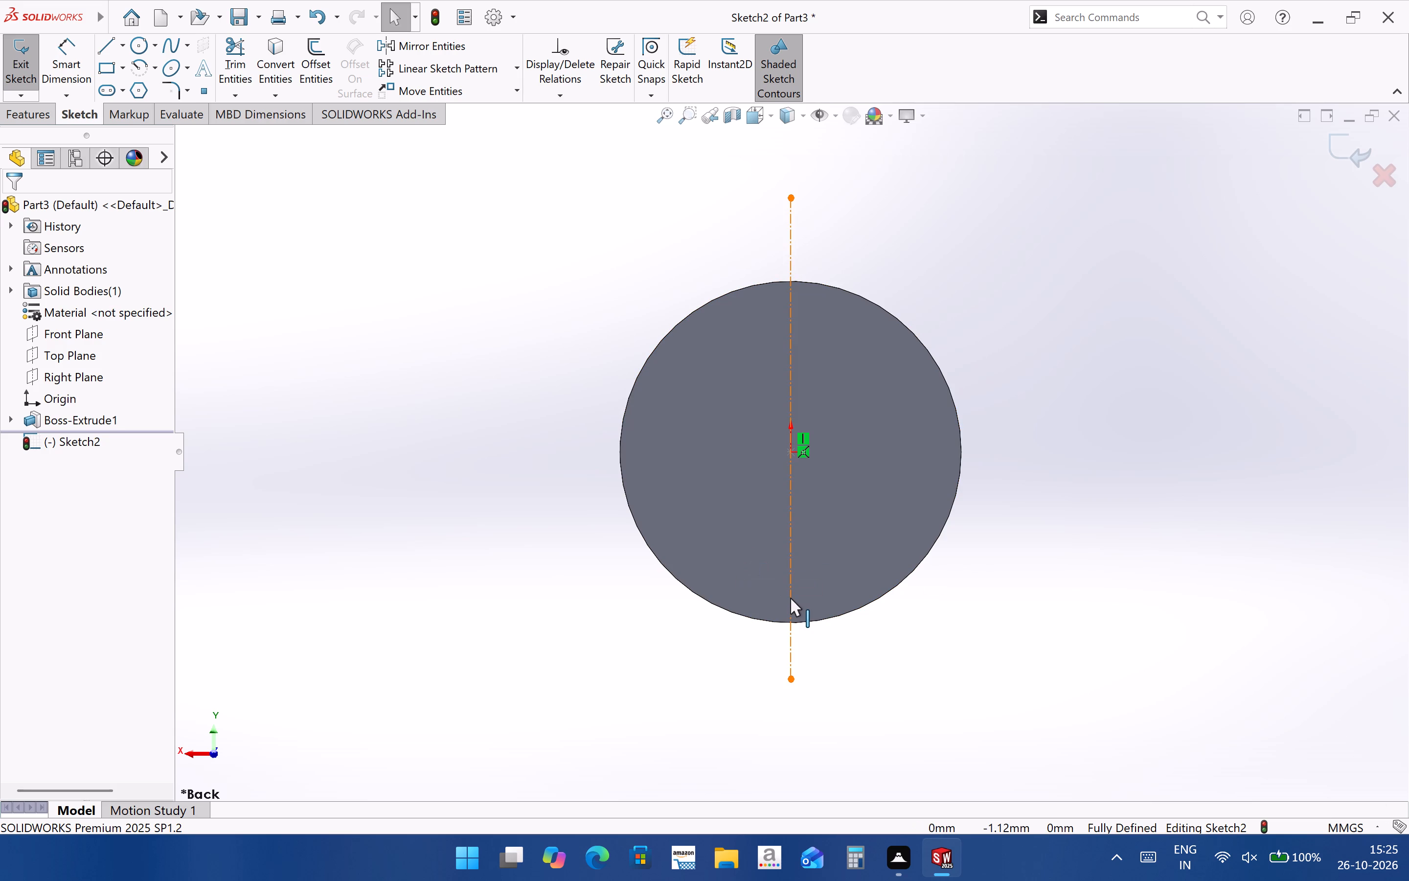
scroll(790, 598, up, 2)
scroll(797, 602, down, 2)
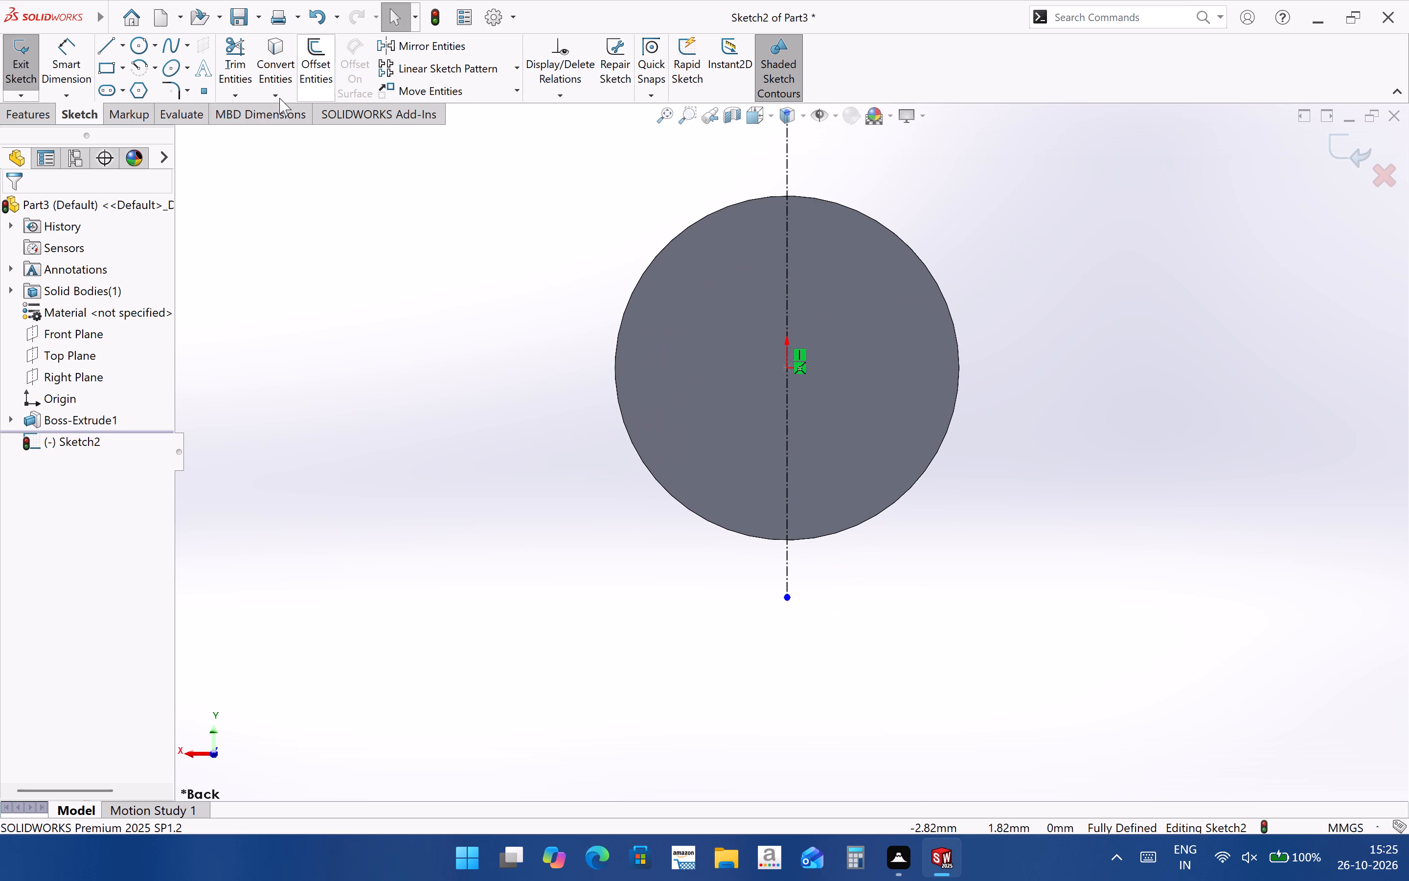
click(122, 50)
click(136, 94)
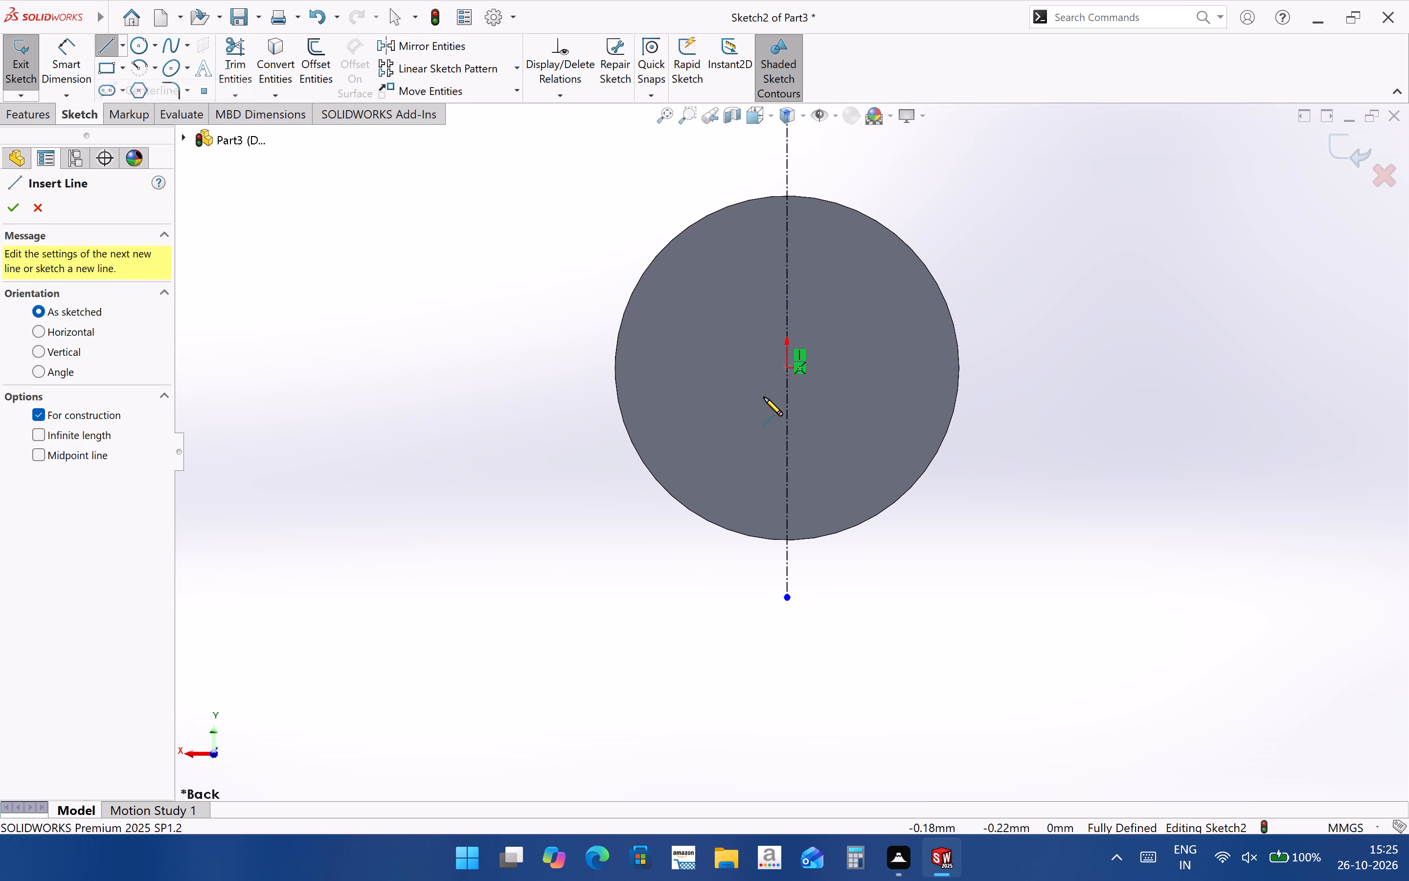
click(786, 365)
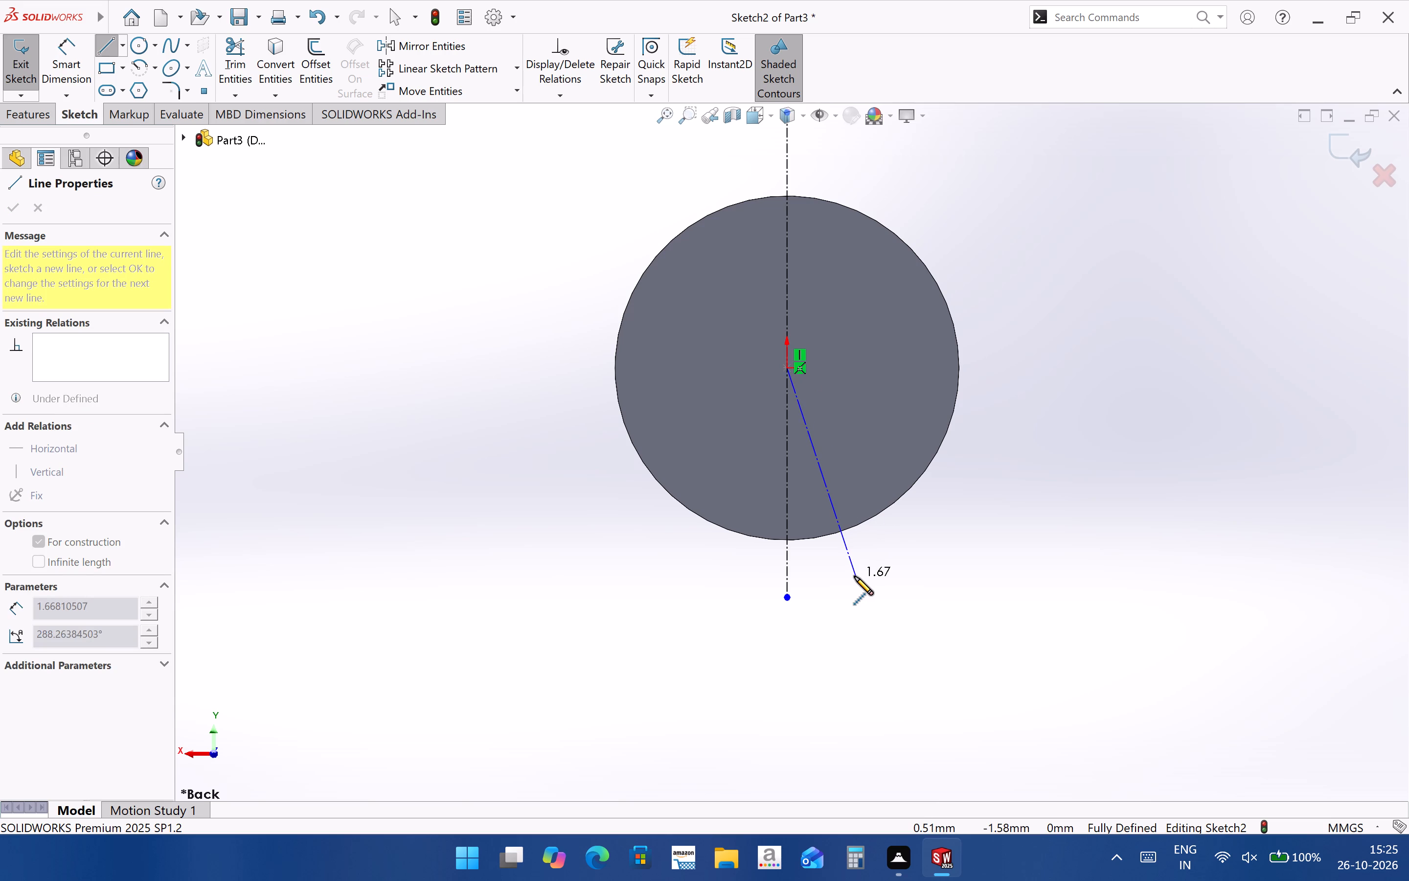
click(858, 586)
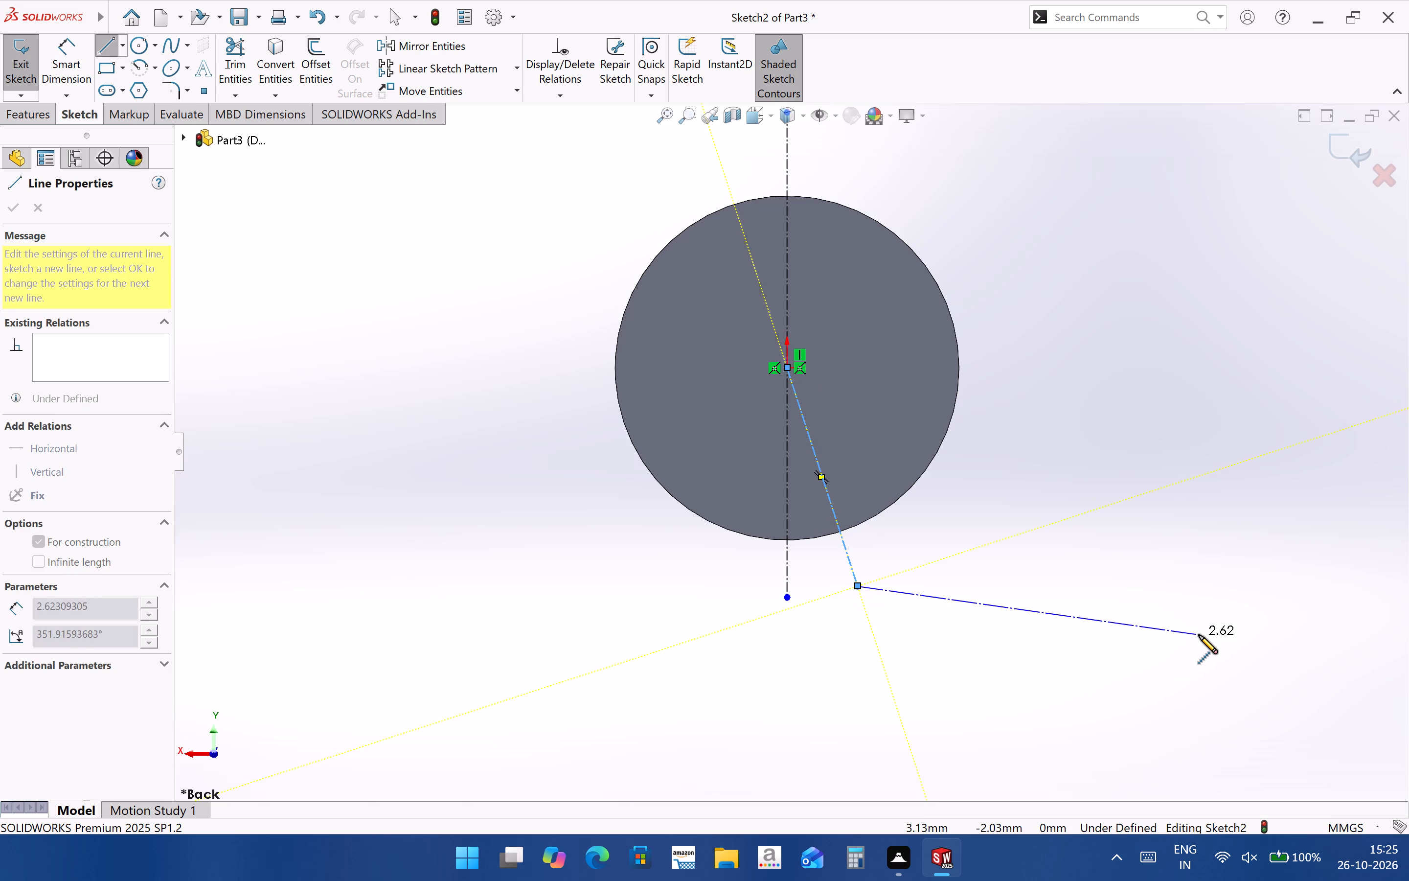
key(Escape)
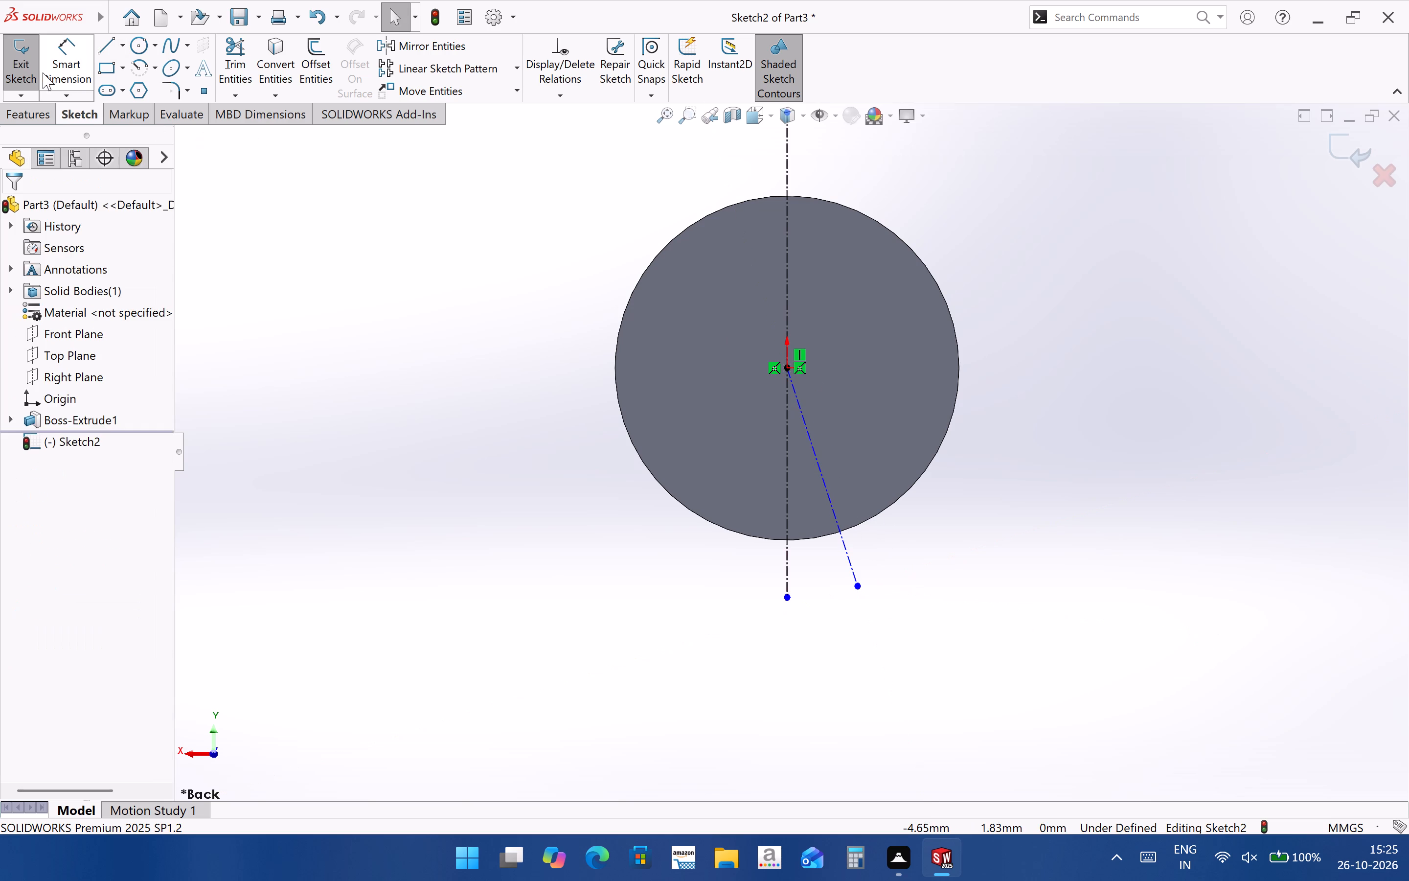
Dimension the angle between the vertical and slanted centrelines as 10 degrees.
click(52, 67)
click(786, 570)
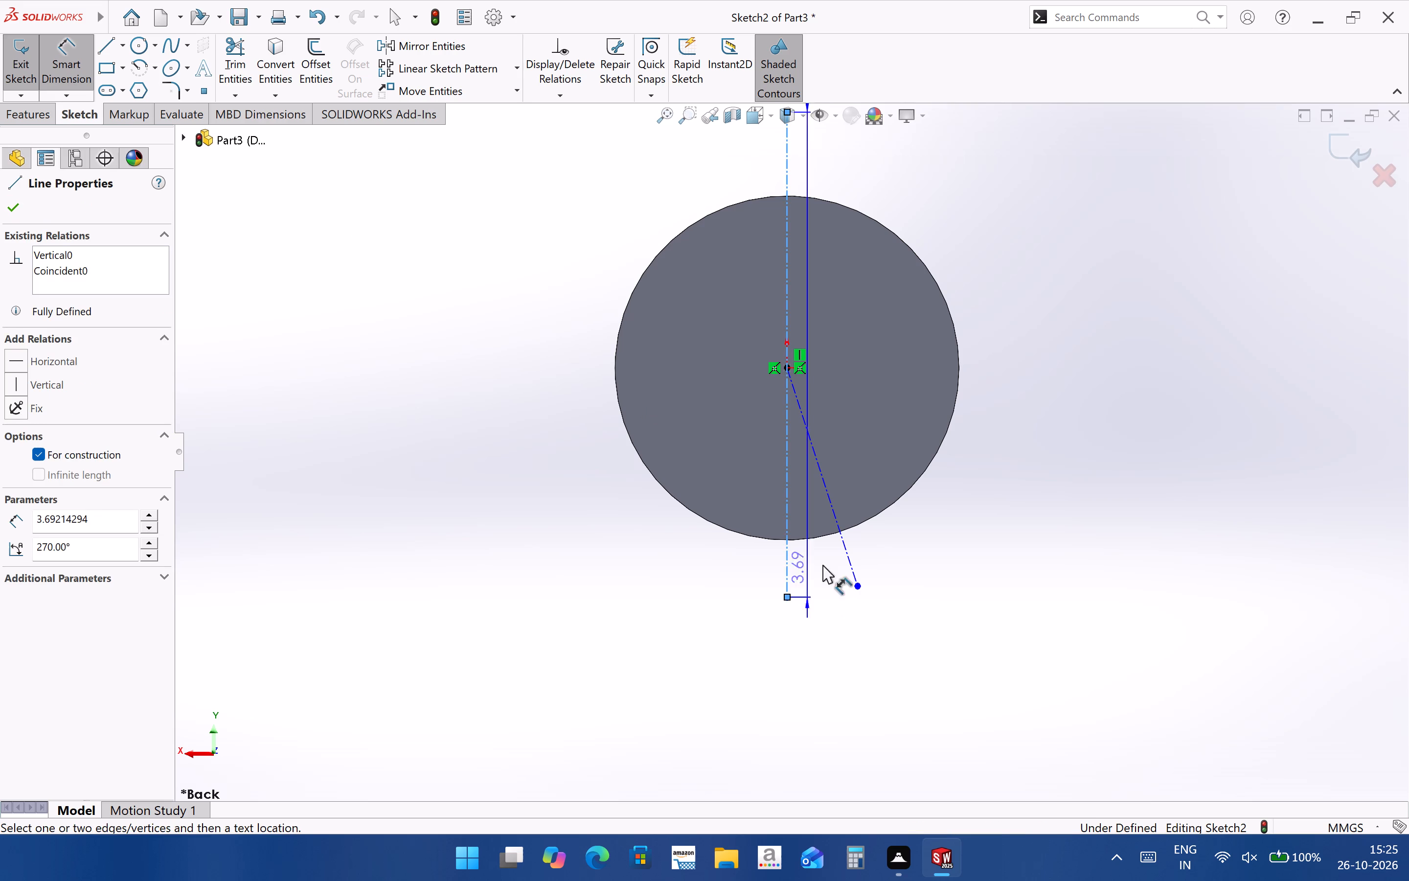
ctrl+click(847, 555)
click(823, 572)
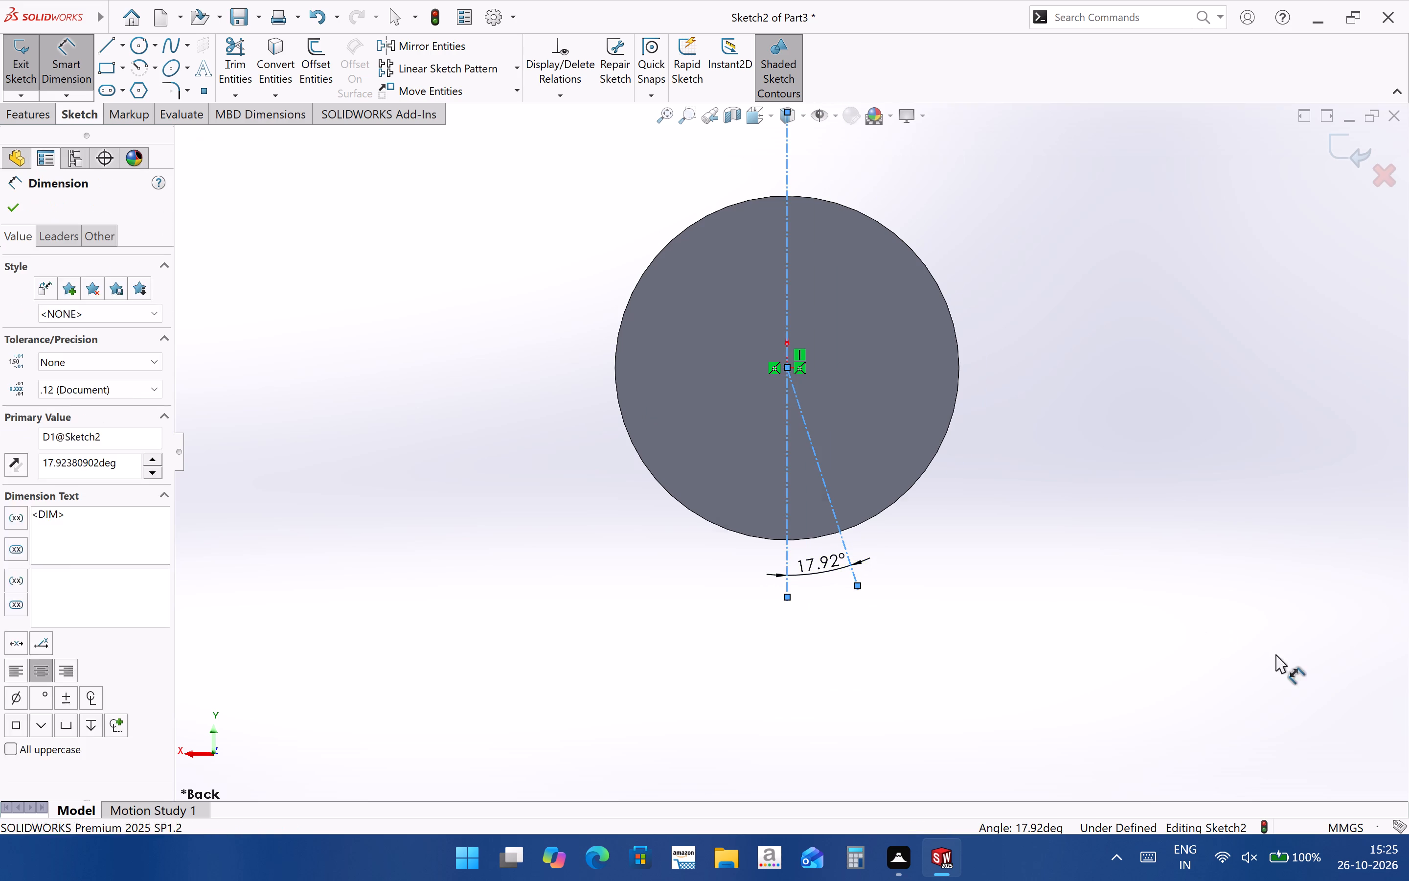
text(10)
key(Return)
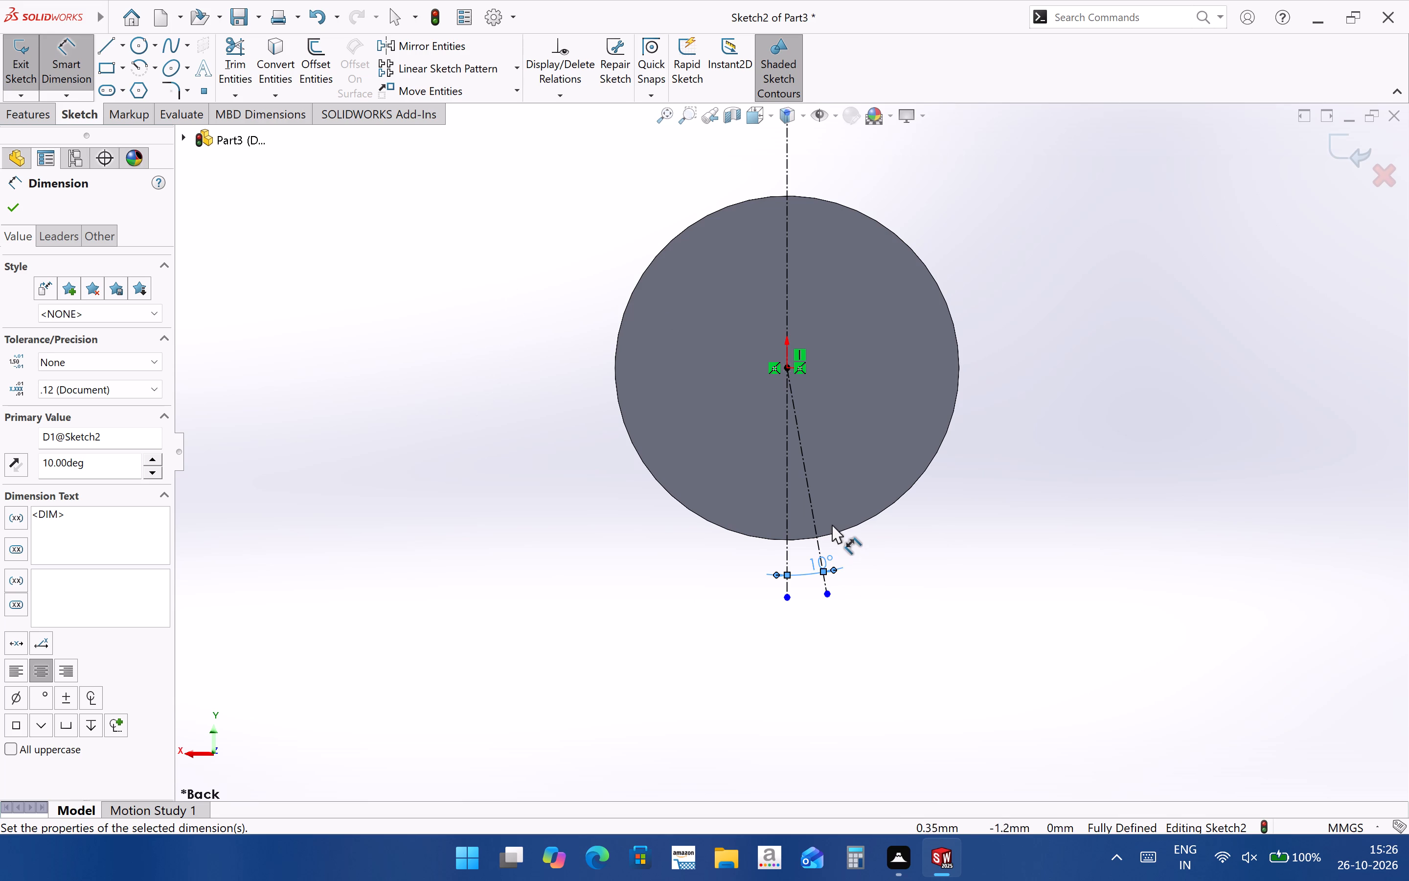
Draw a solid line about 0.17 mm long just below the circular face, crossing the slanted centreline perpendicularly.
scroll(832, 525, down, 1)
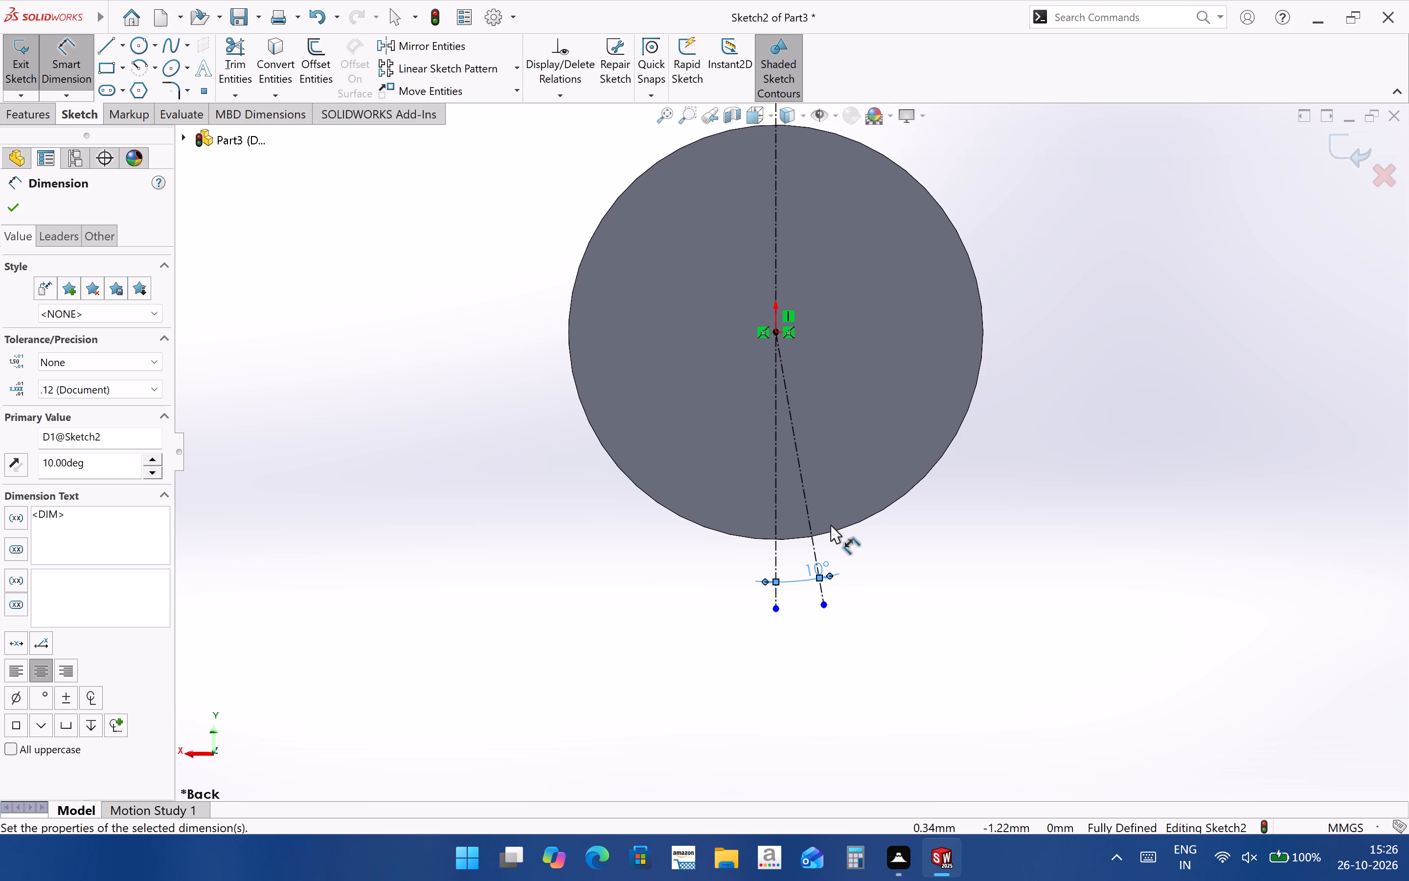
scroll(785, 583, up, 2)
scroll(886, 484, down, 3)
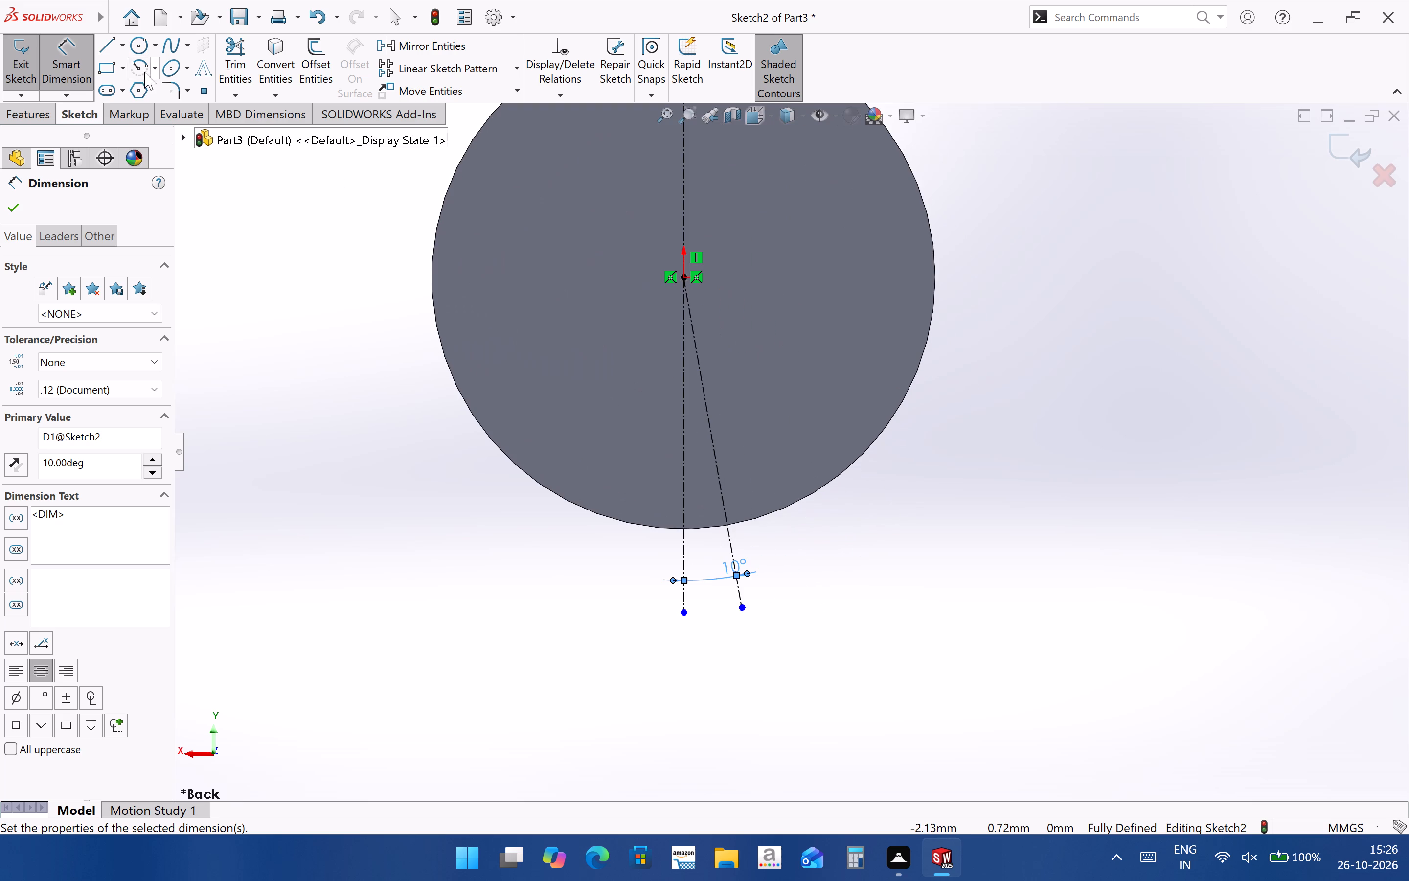
click(105, 53)
scroll(755, 528, down, 2)
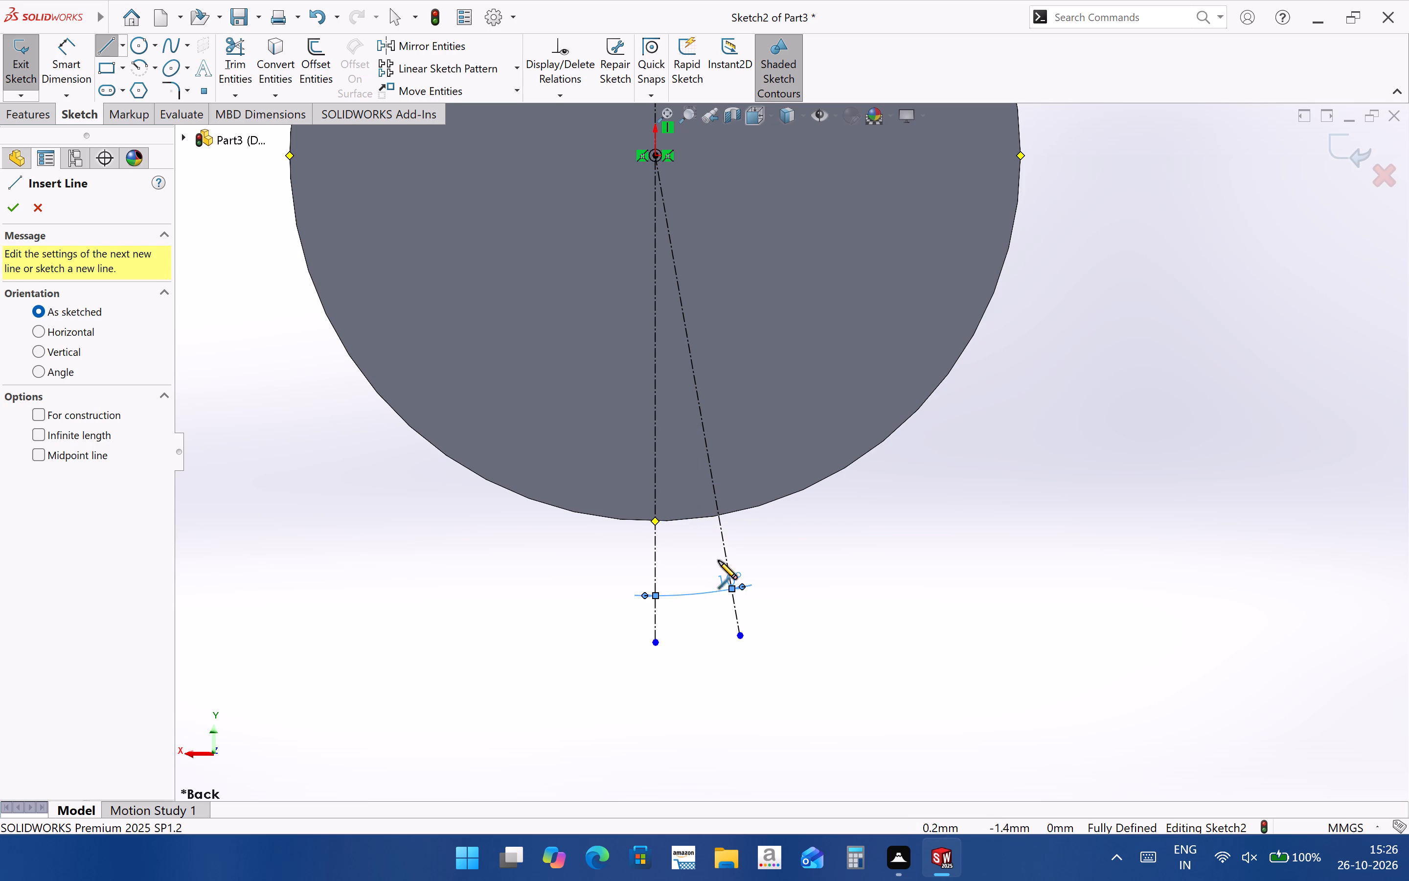
click(702, 546)
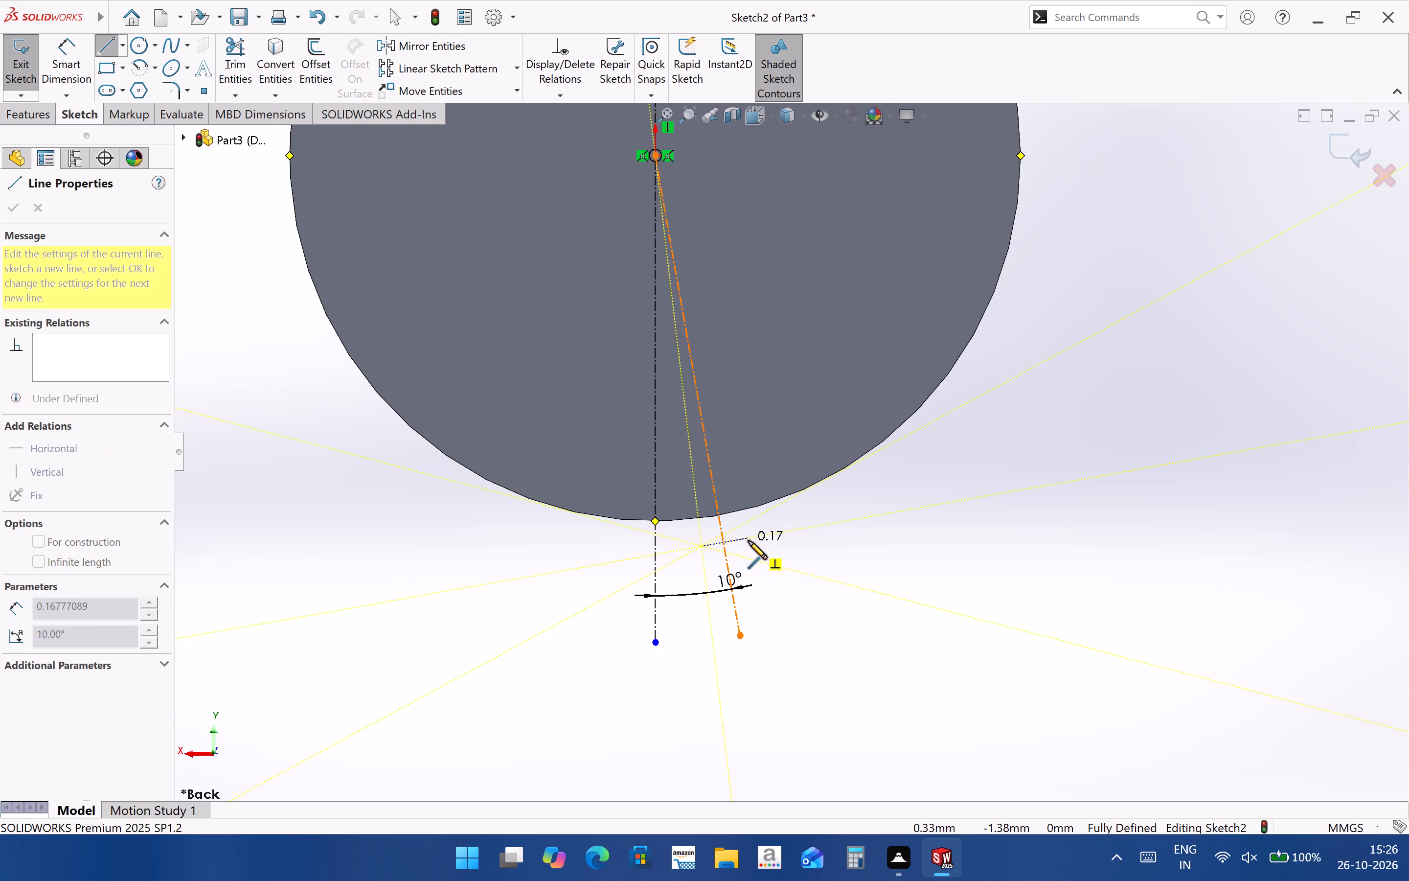
click(748, 540)
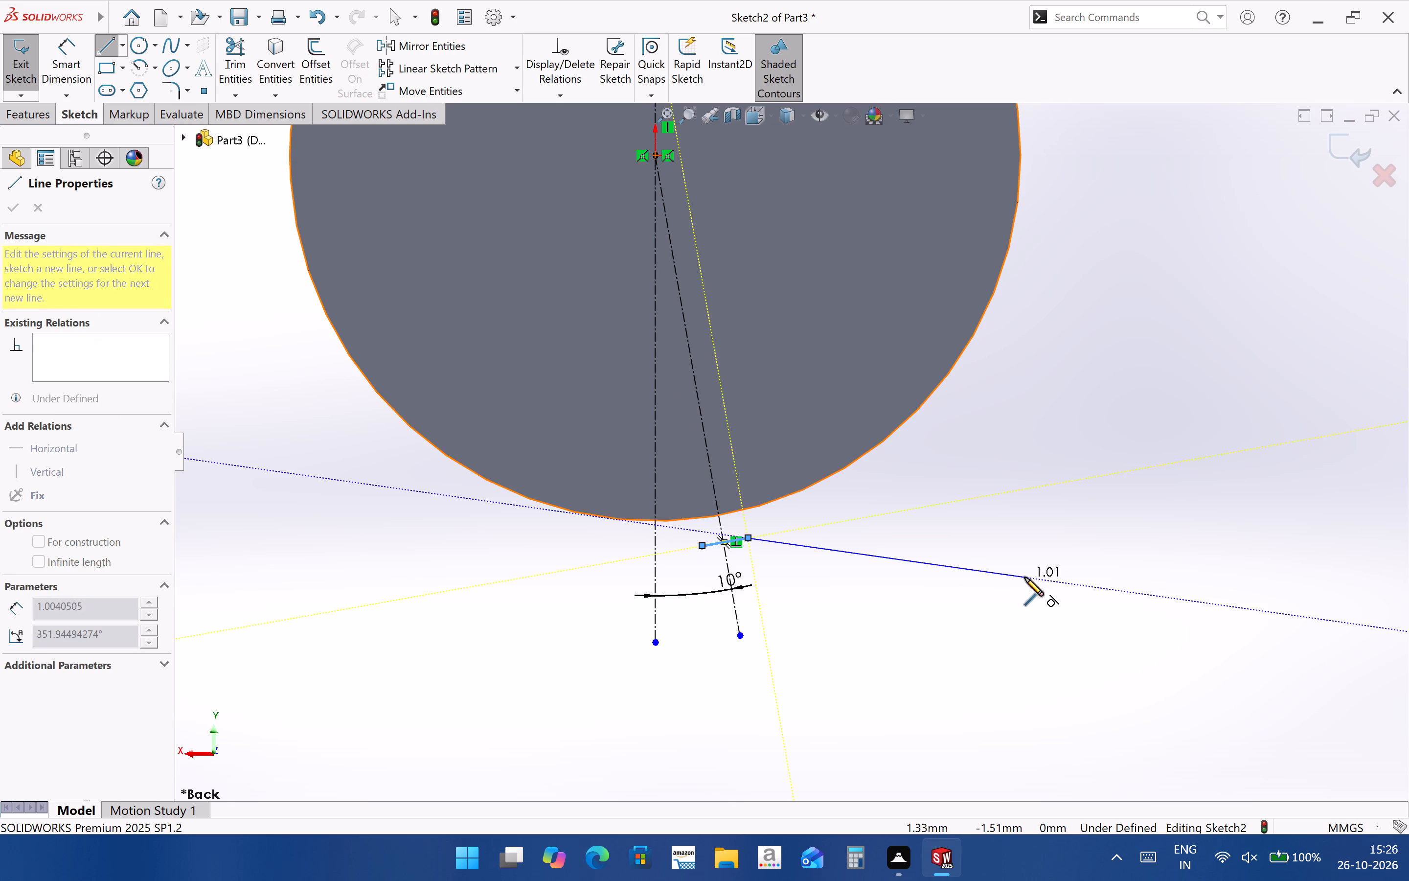
key(Escape)
Make the short line's two endpoints symmetric about the slanted centreline.
scroll(707, 527, down, 2)
click(843, 580)
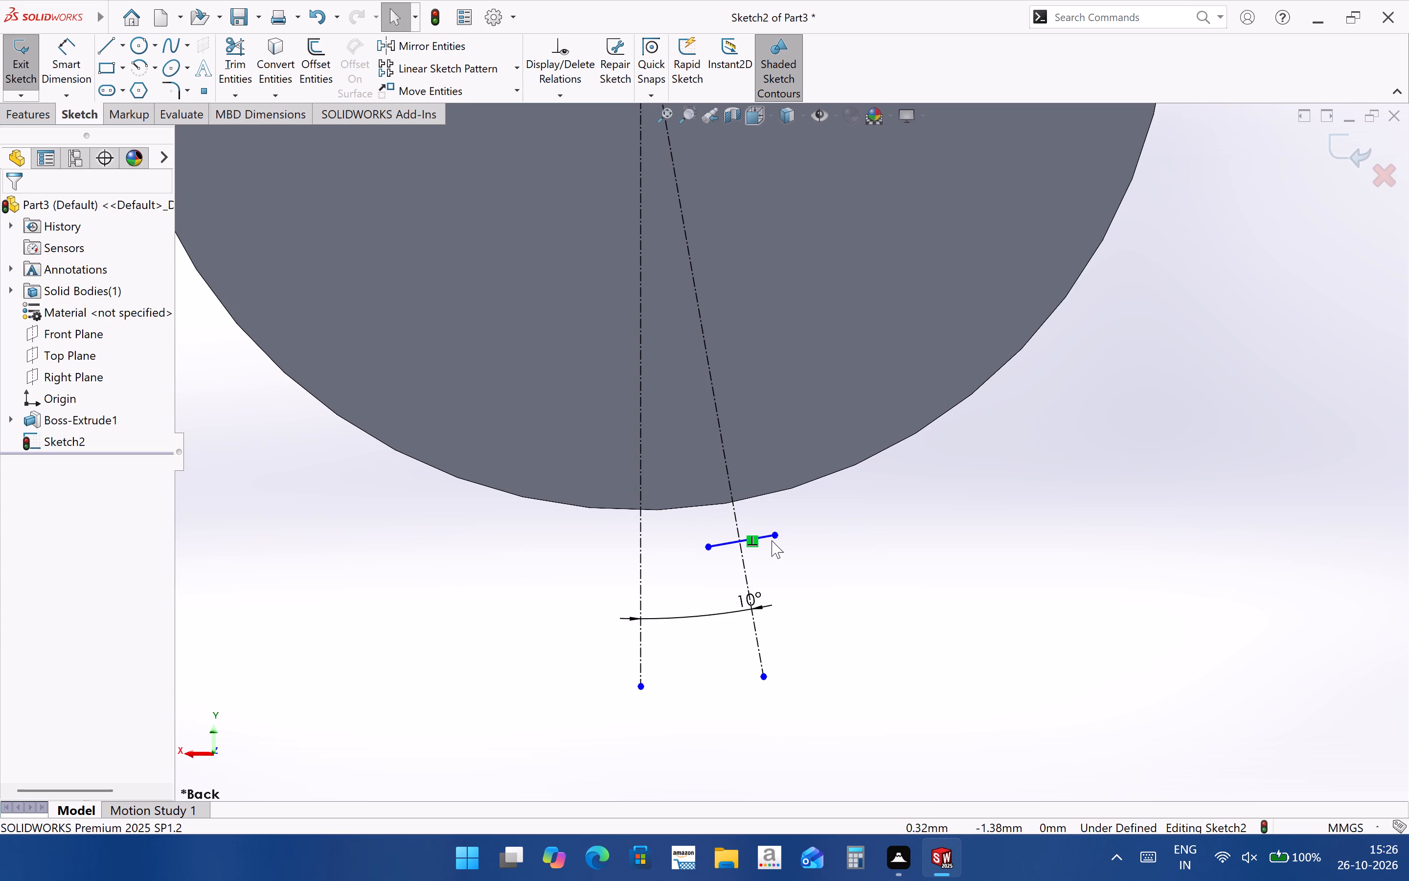
click(777, 537)
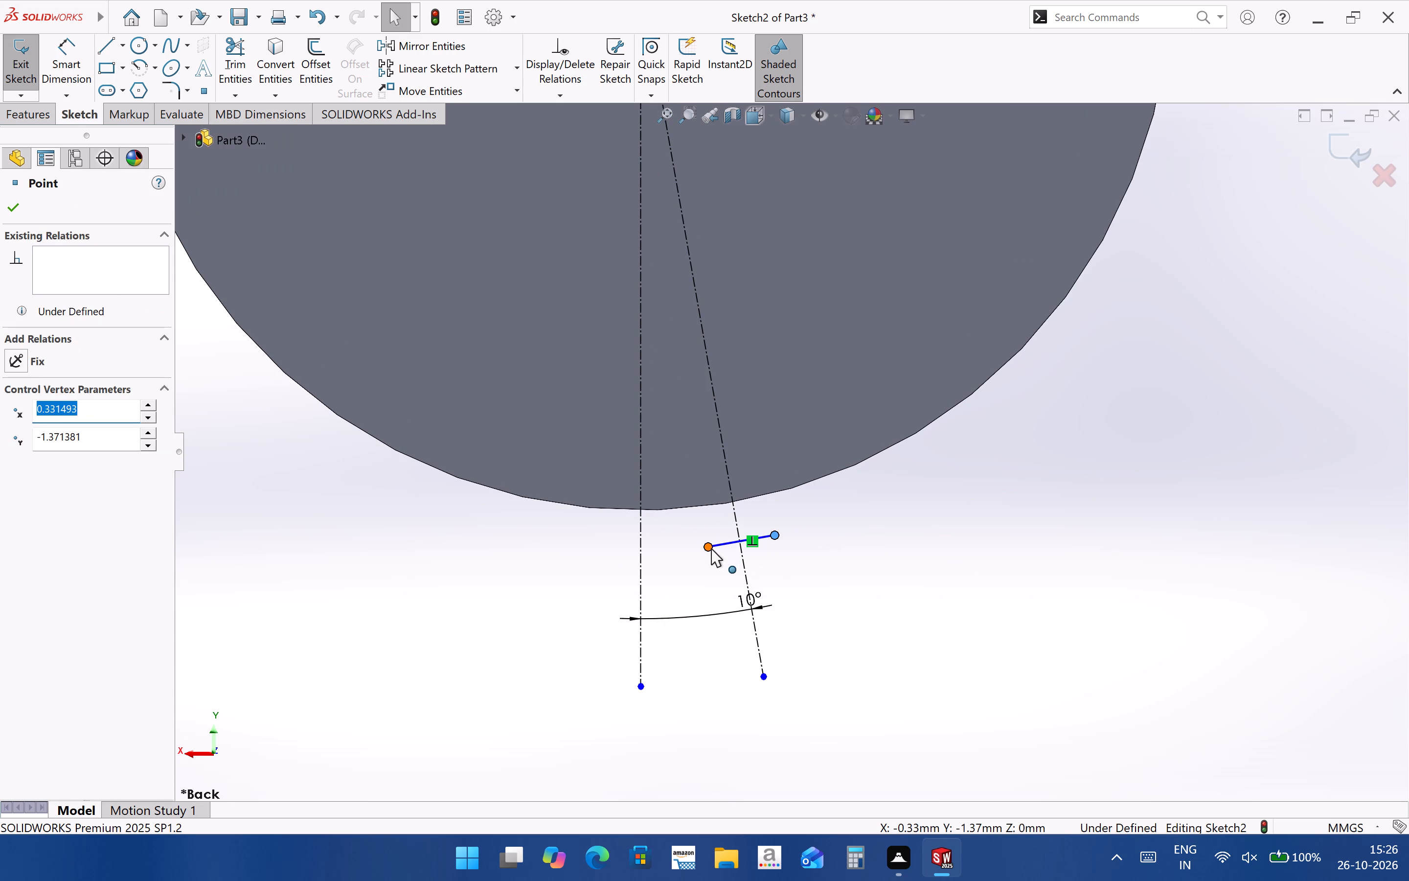
ctrl+click(711, 548)
ctrl+click(745, 560)
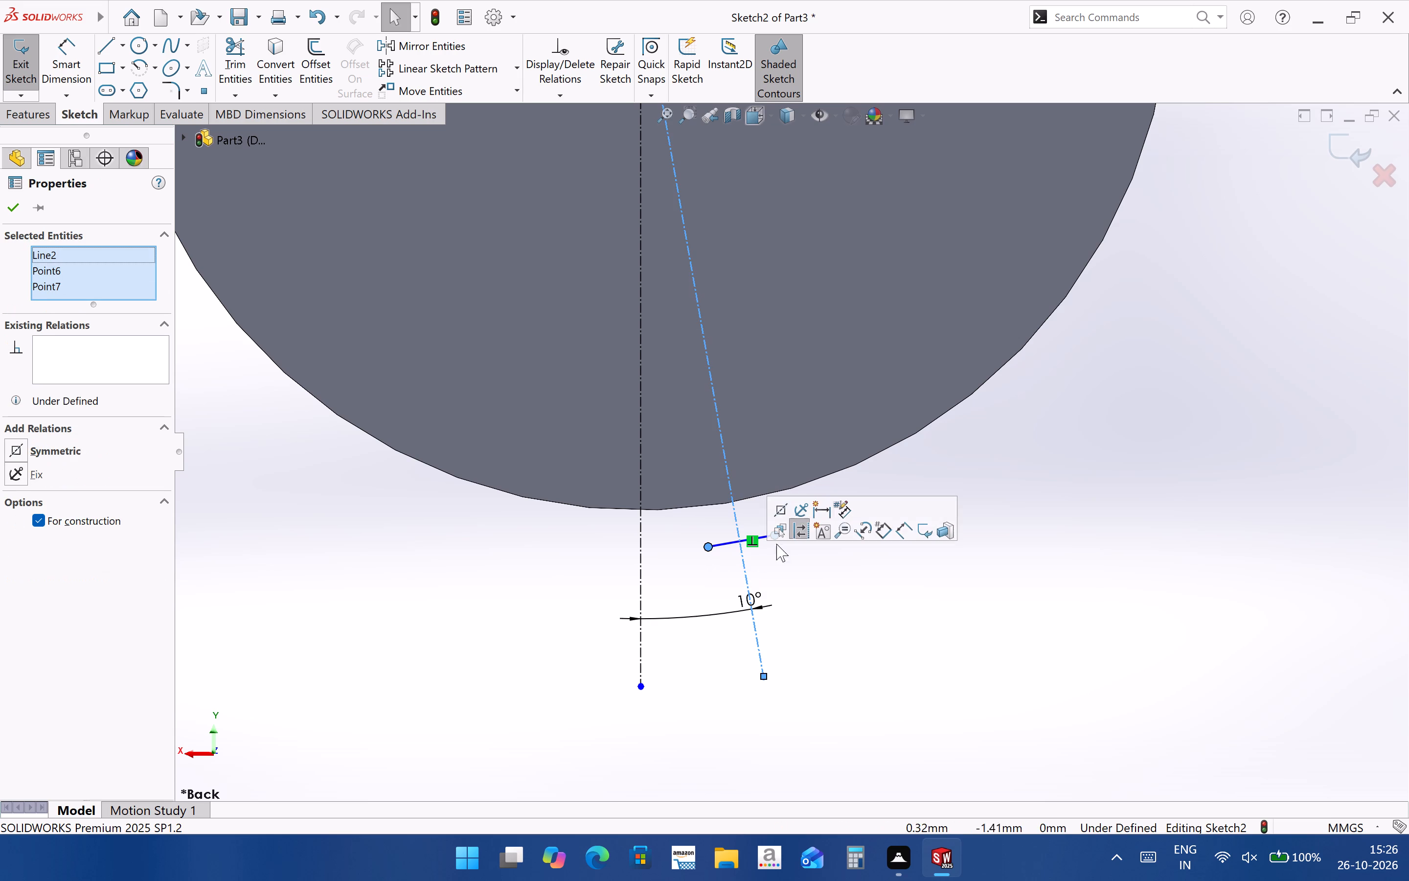
click(67, 447)
click(868, 650)
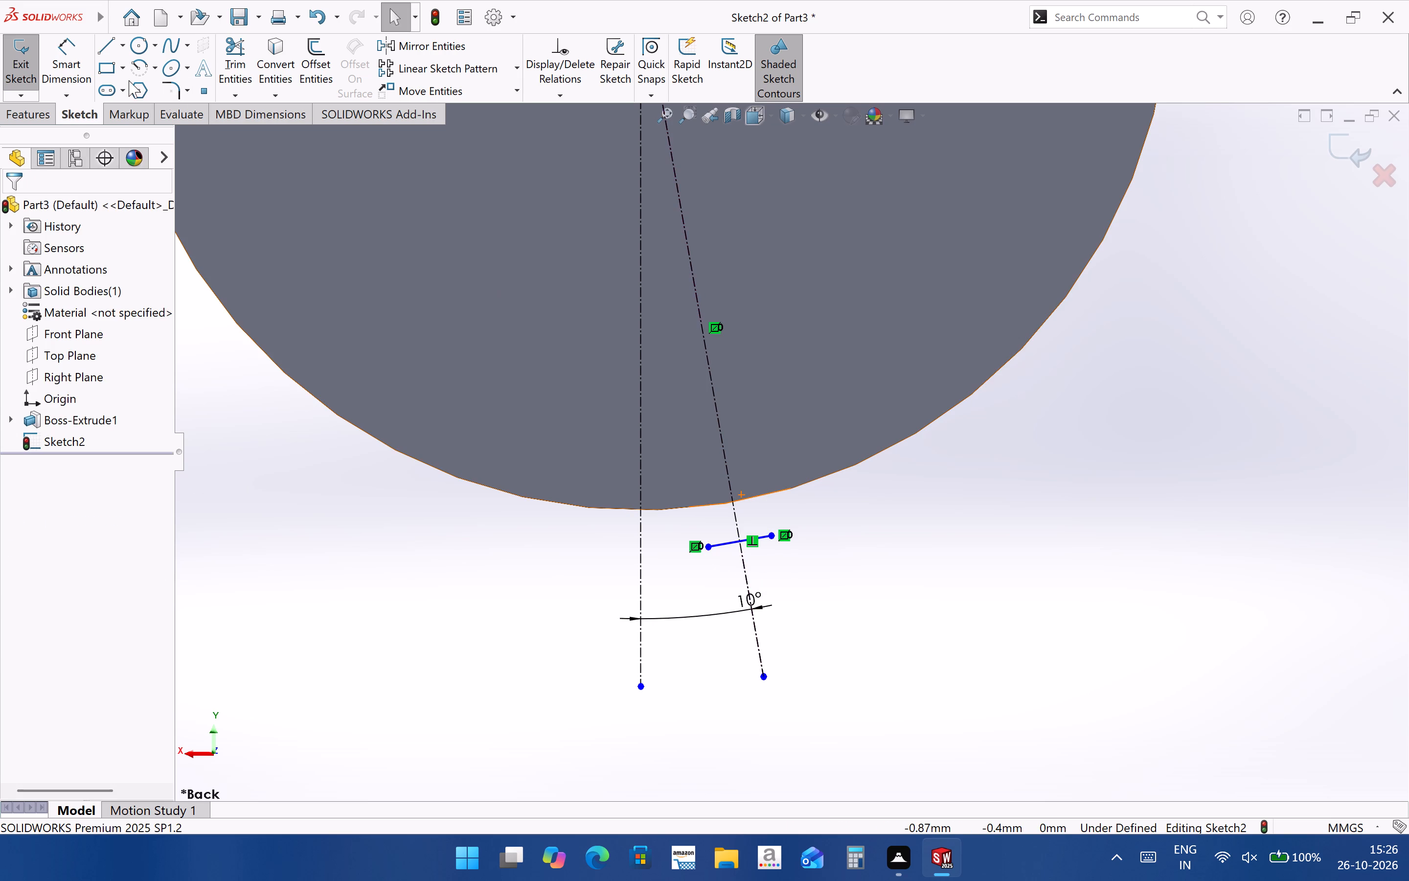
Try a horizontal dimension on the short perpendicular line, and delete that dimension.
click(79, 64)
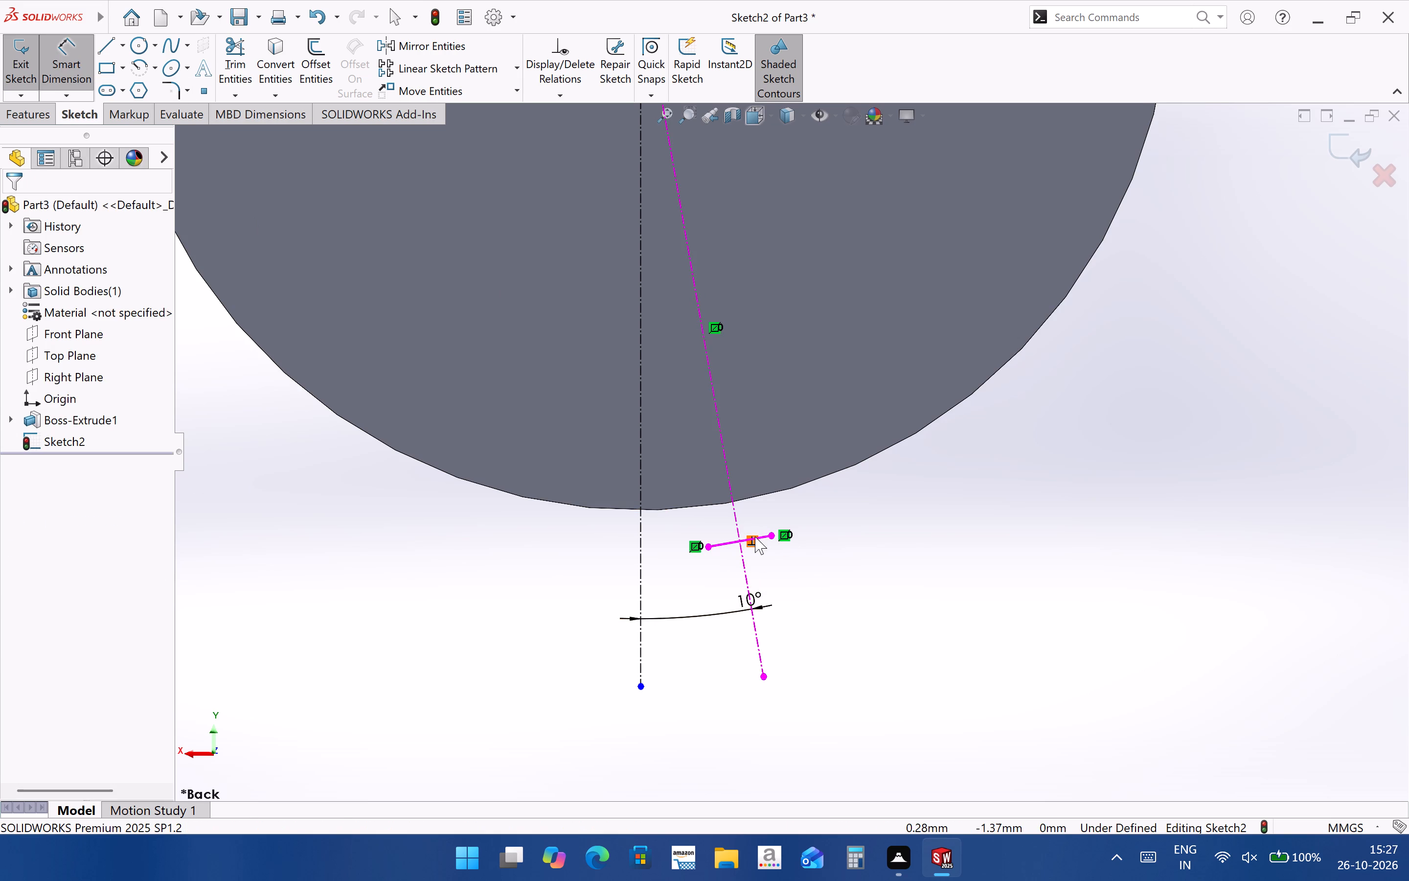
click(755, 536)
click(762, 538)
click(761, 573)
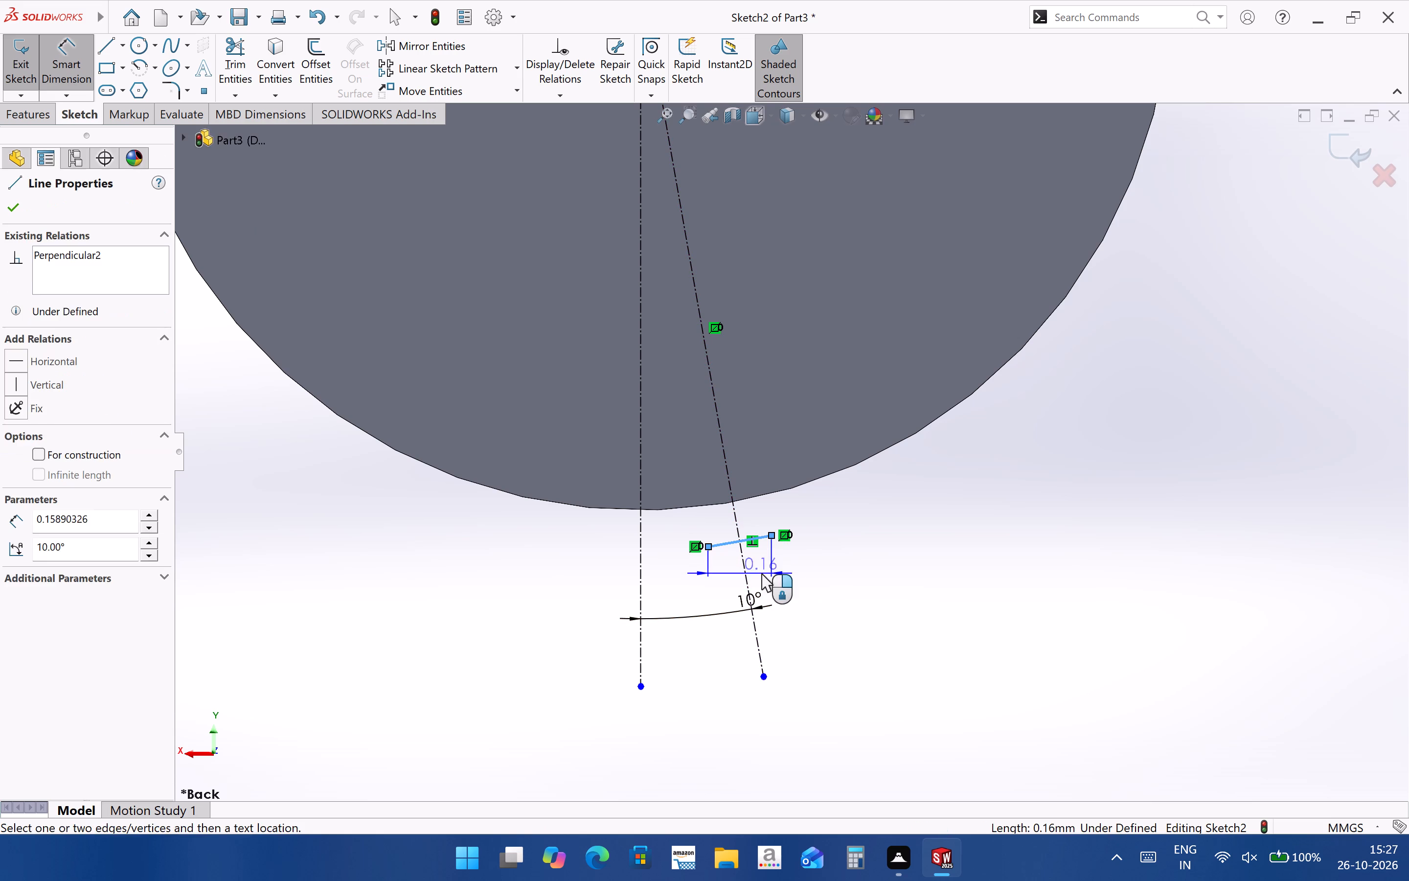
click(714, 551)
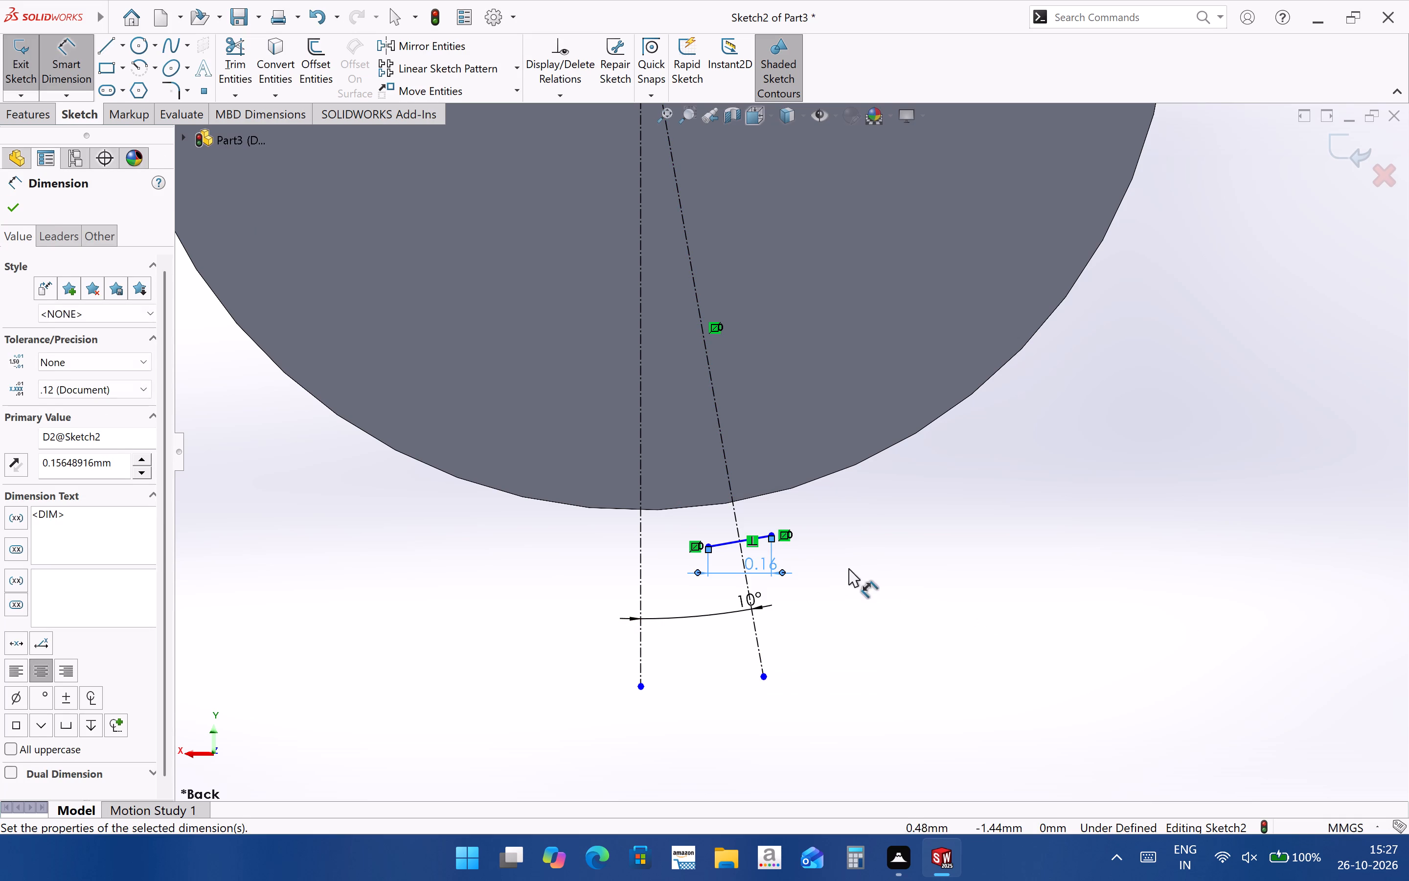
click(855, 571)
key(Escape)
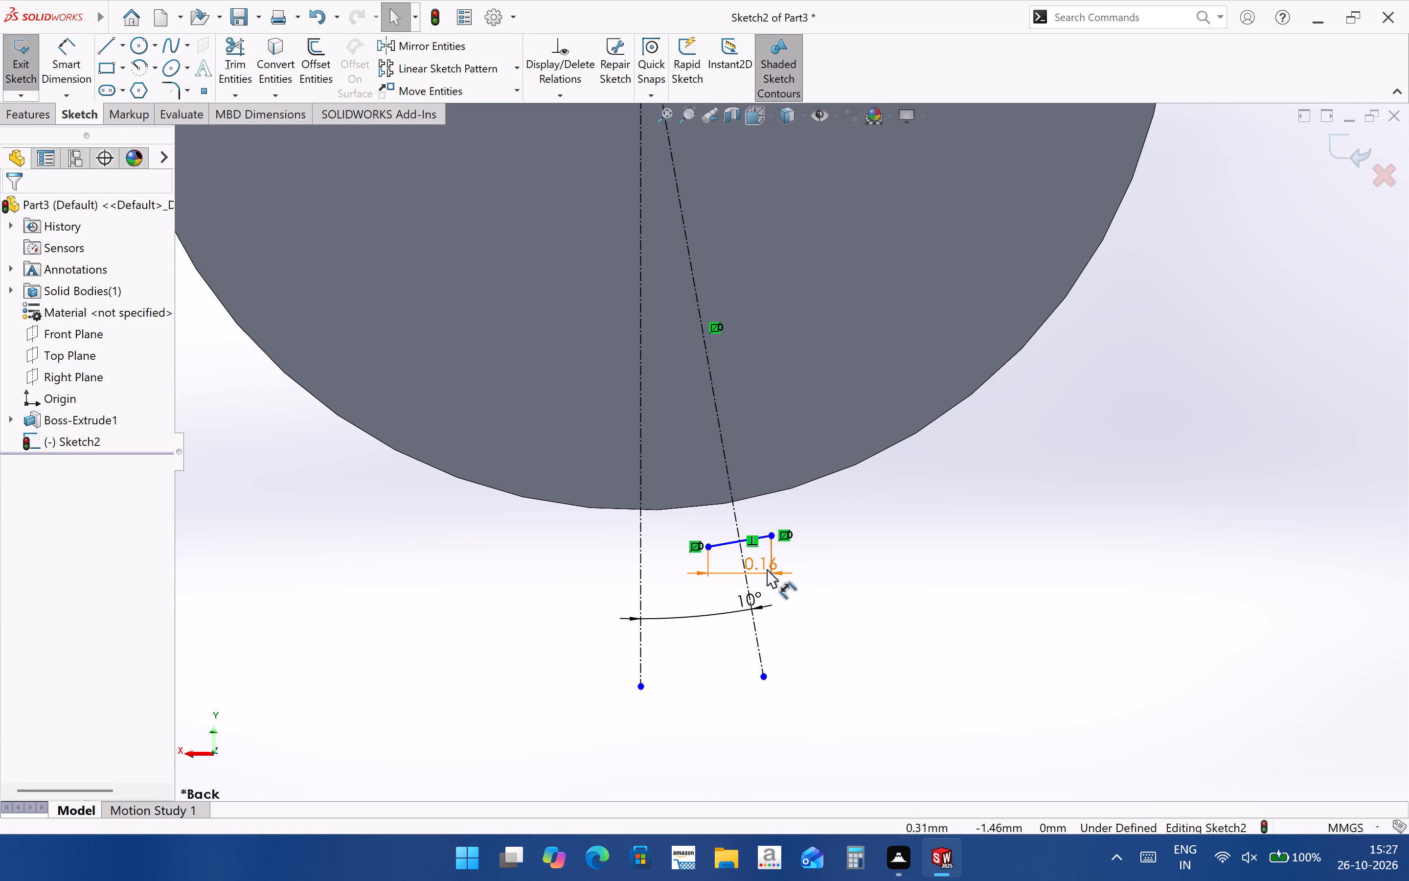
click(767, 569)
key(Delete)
Dimension the short perpendicular line's length along its own direction as 0.35 mm.
scroll(868, 567, up, 2)
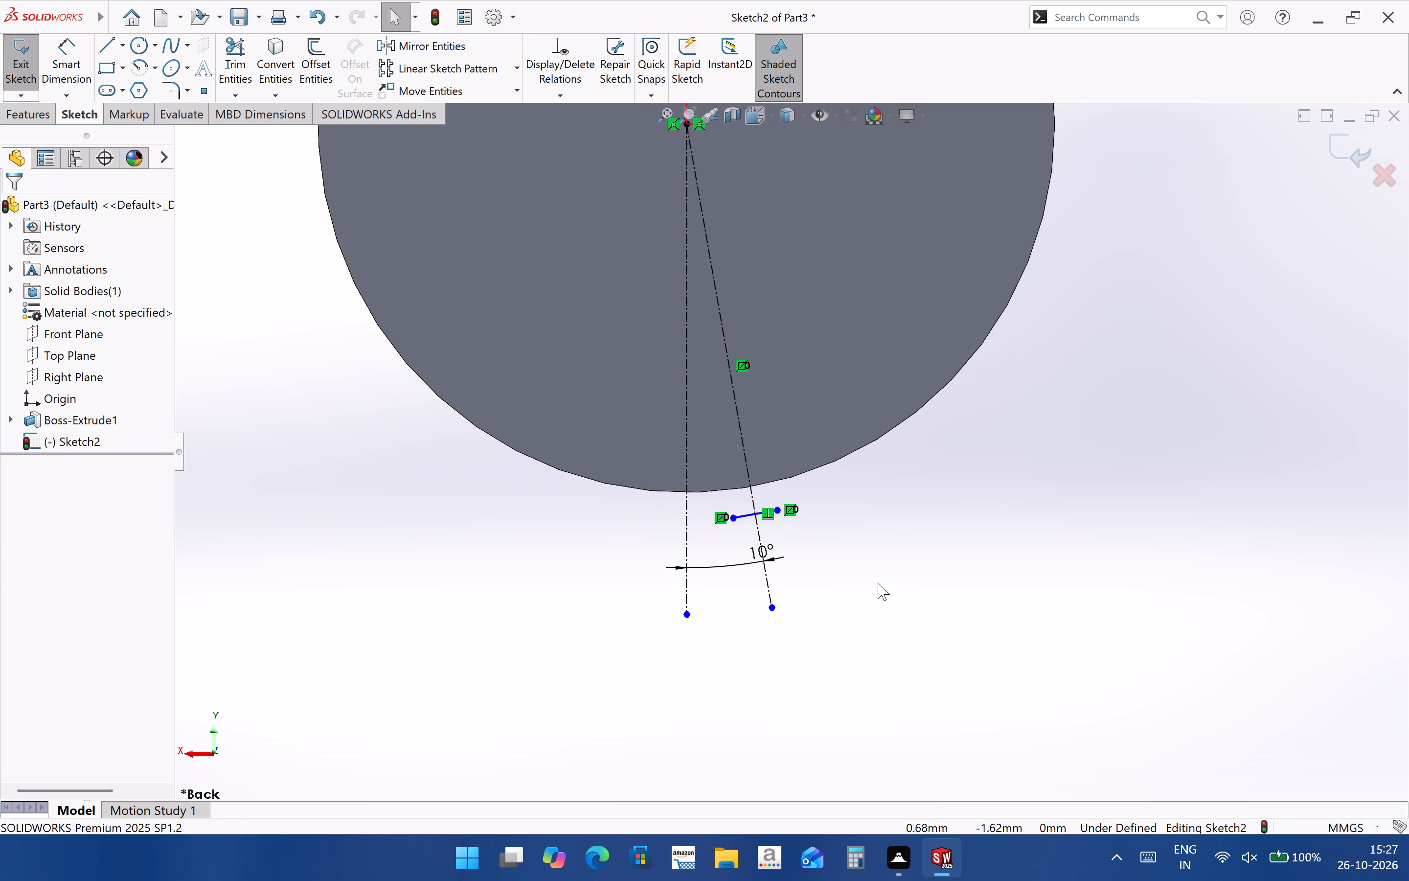
click(60, 77)
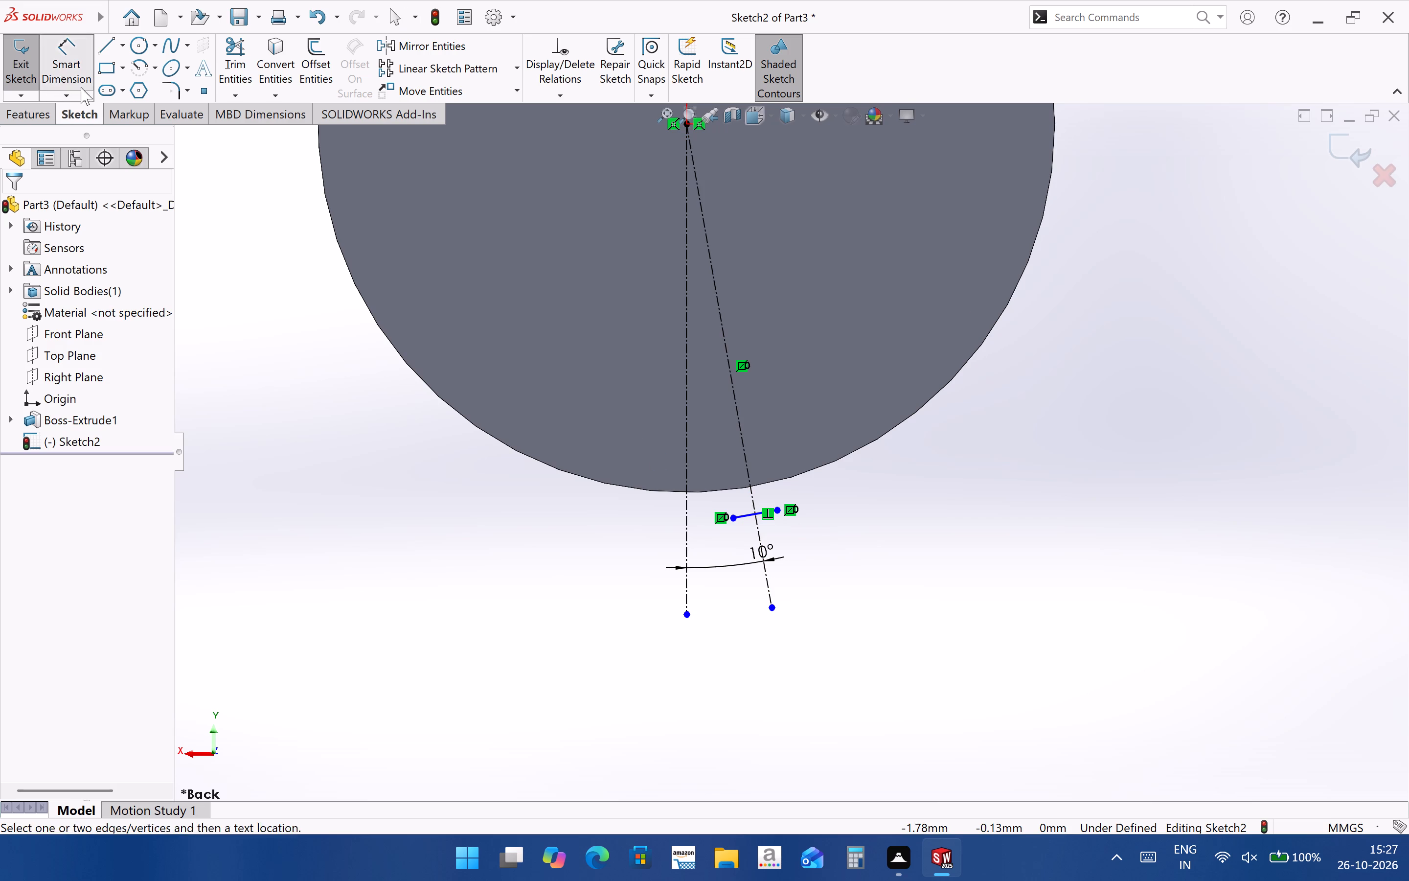
click(747, 518)
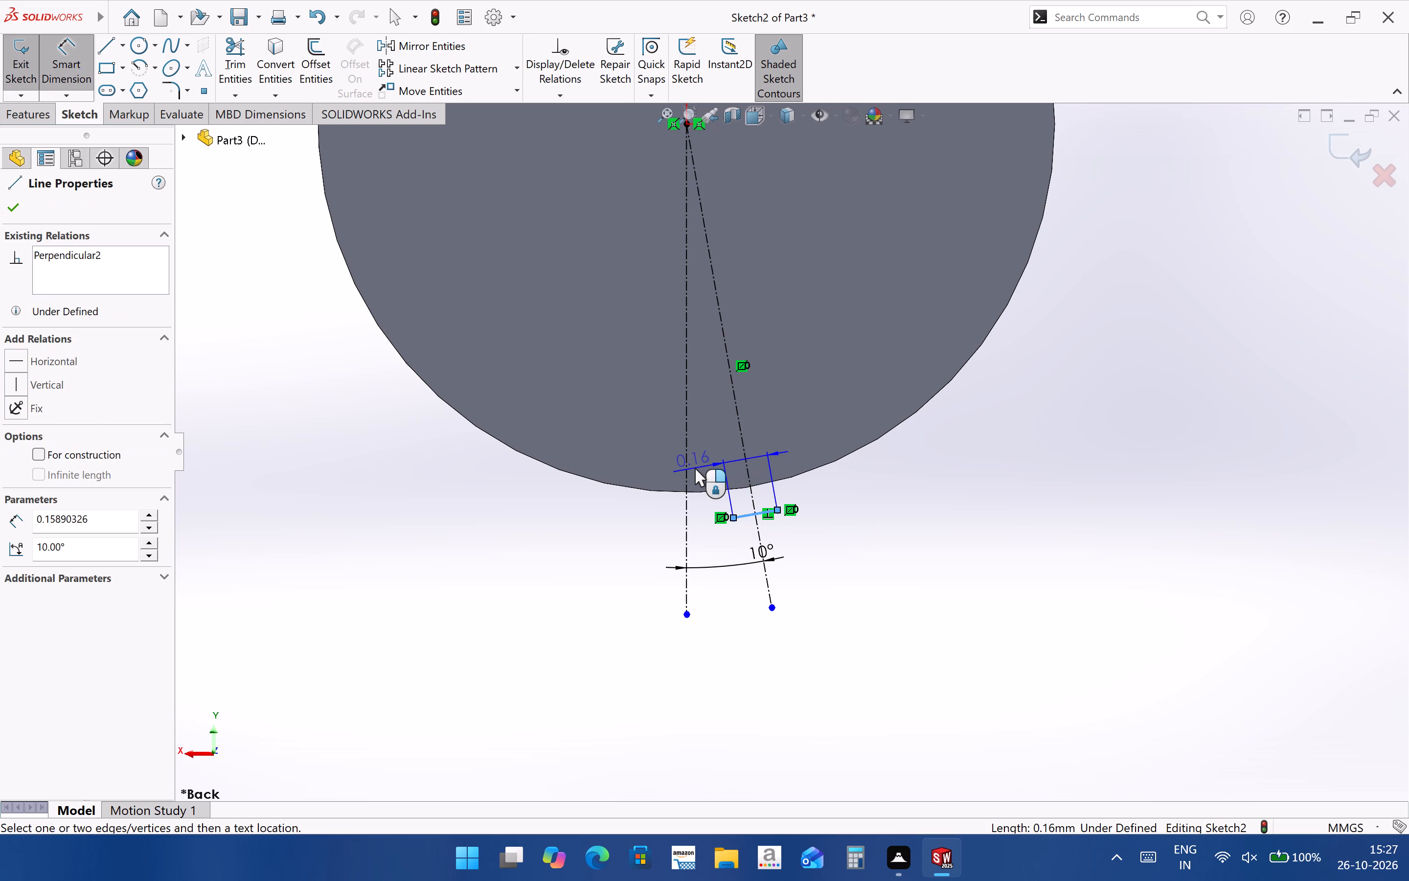
click(695, 468)
text(0.35)
key(Return)
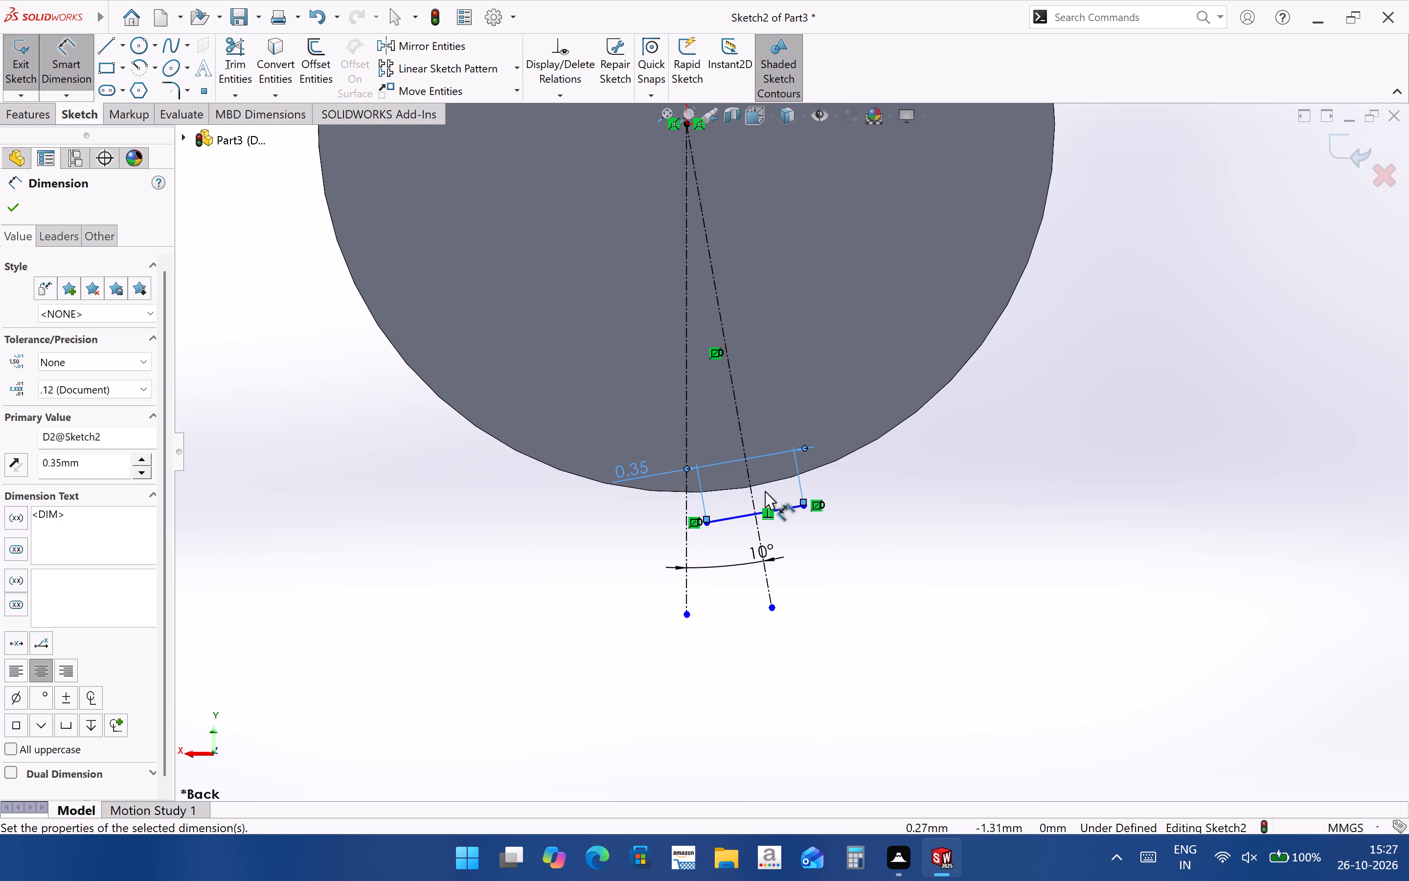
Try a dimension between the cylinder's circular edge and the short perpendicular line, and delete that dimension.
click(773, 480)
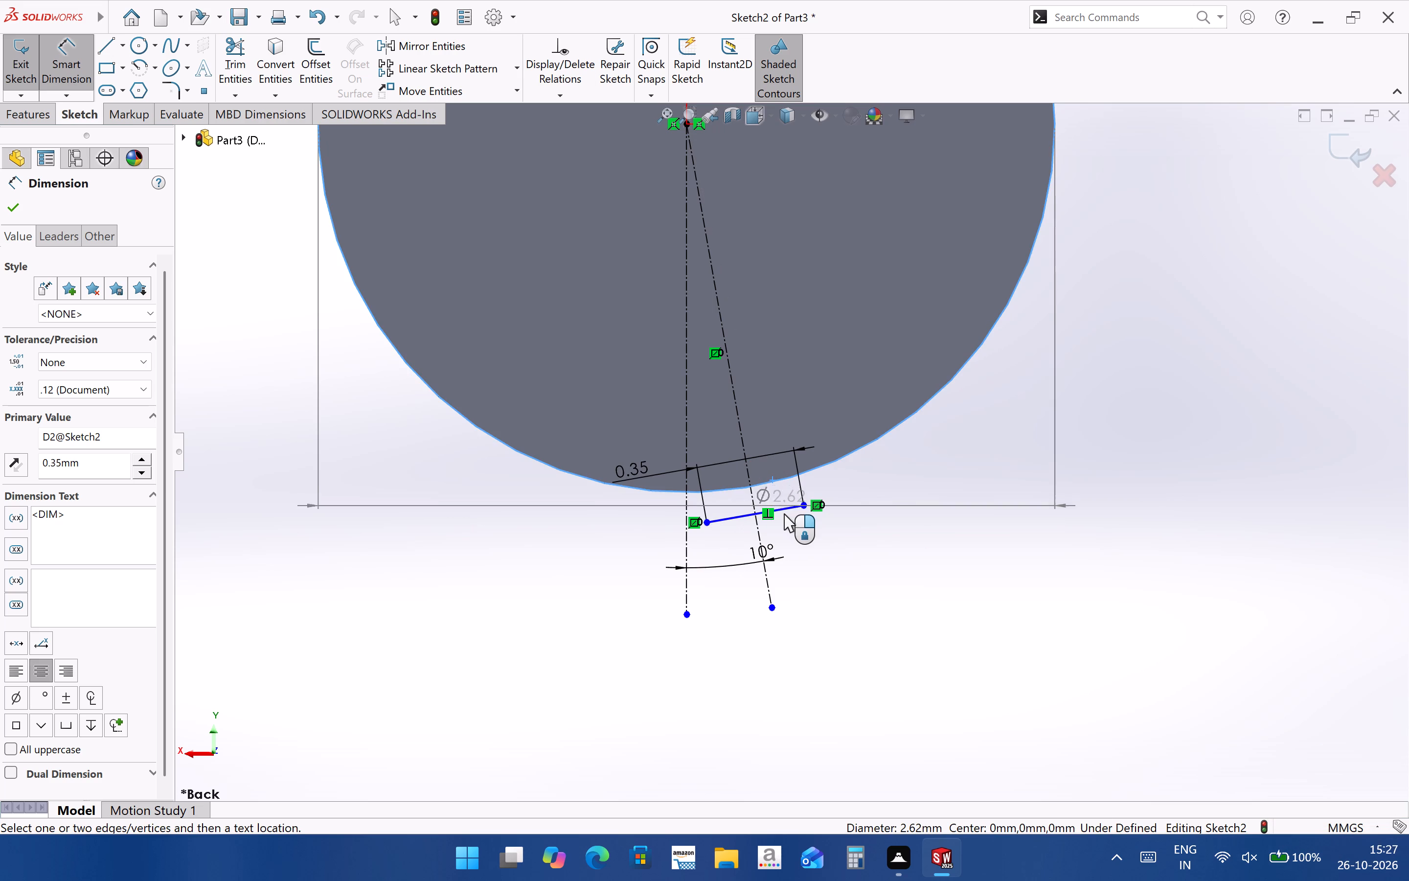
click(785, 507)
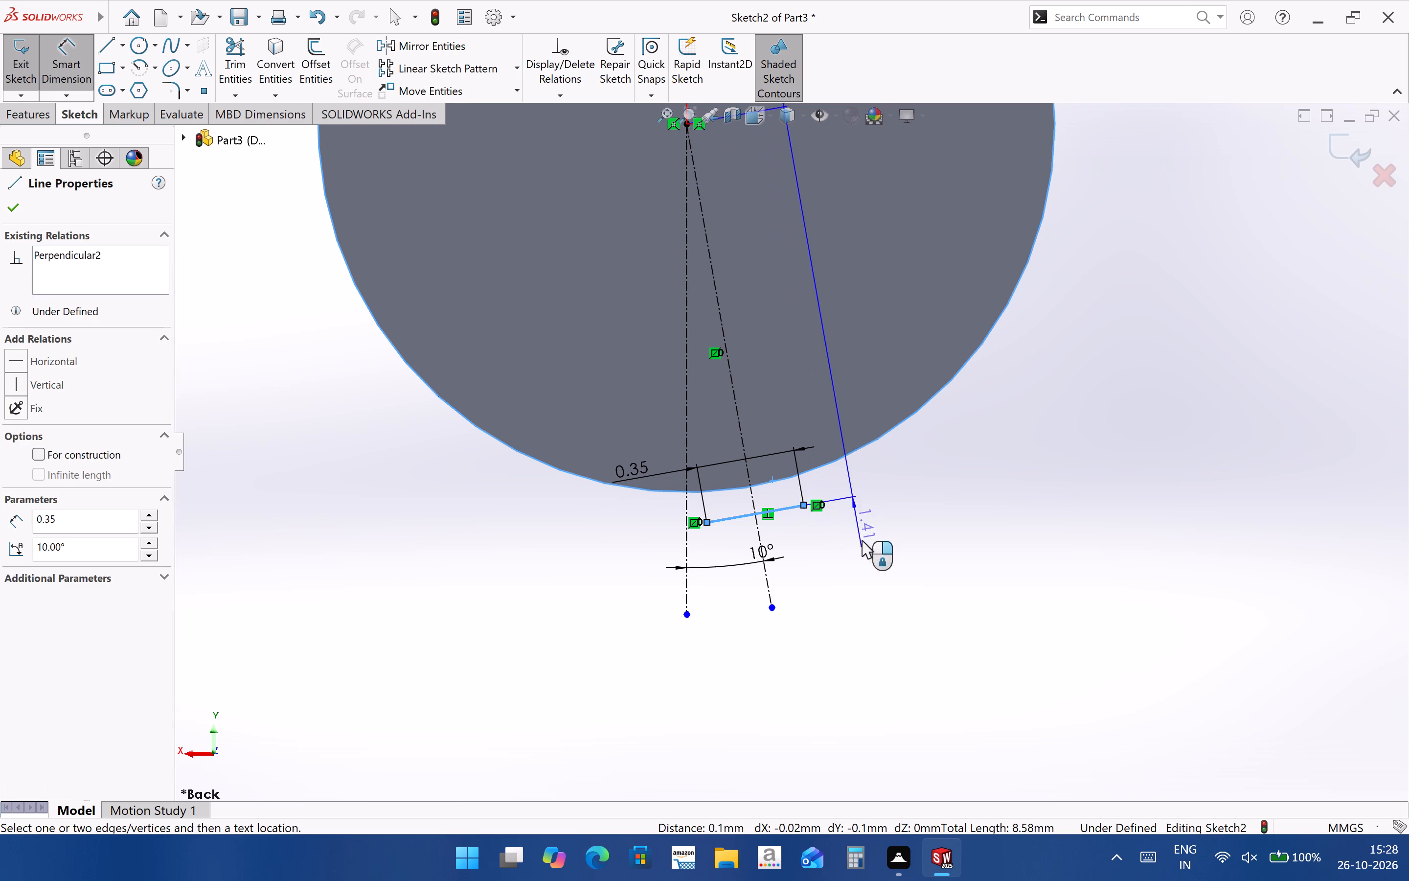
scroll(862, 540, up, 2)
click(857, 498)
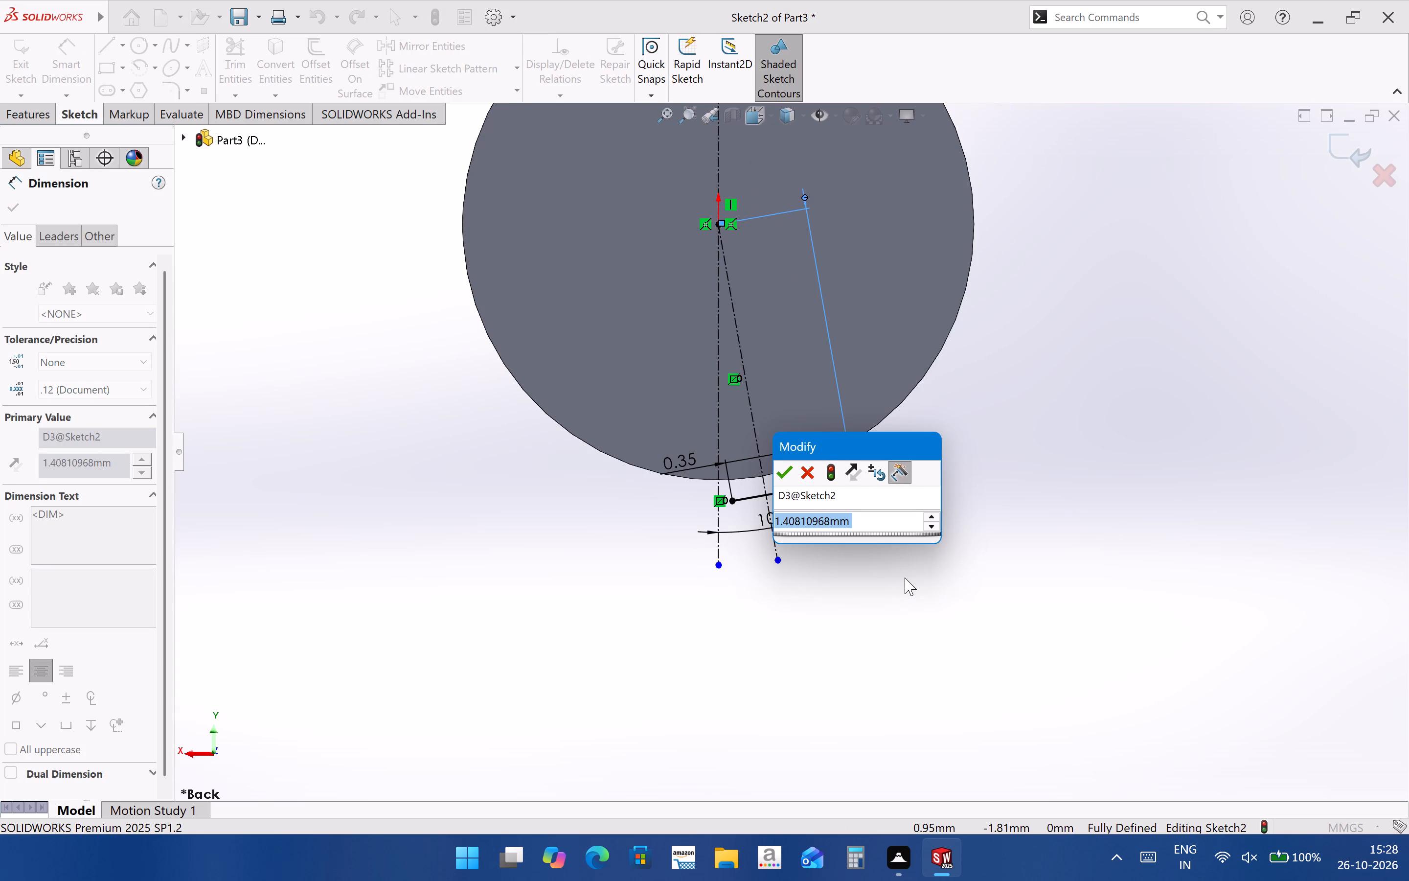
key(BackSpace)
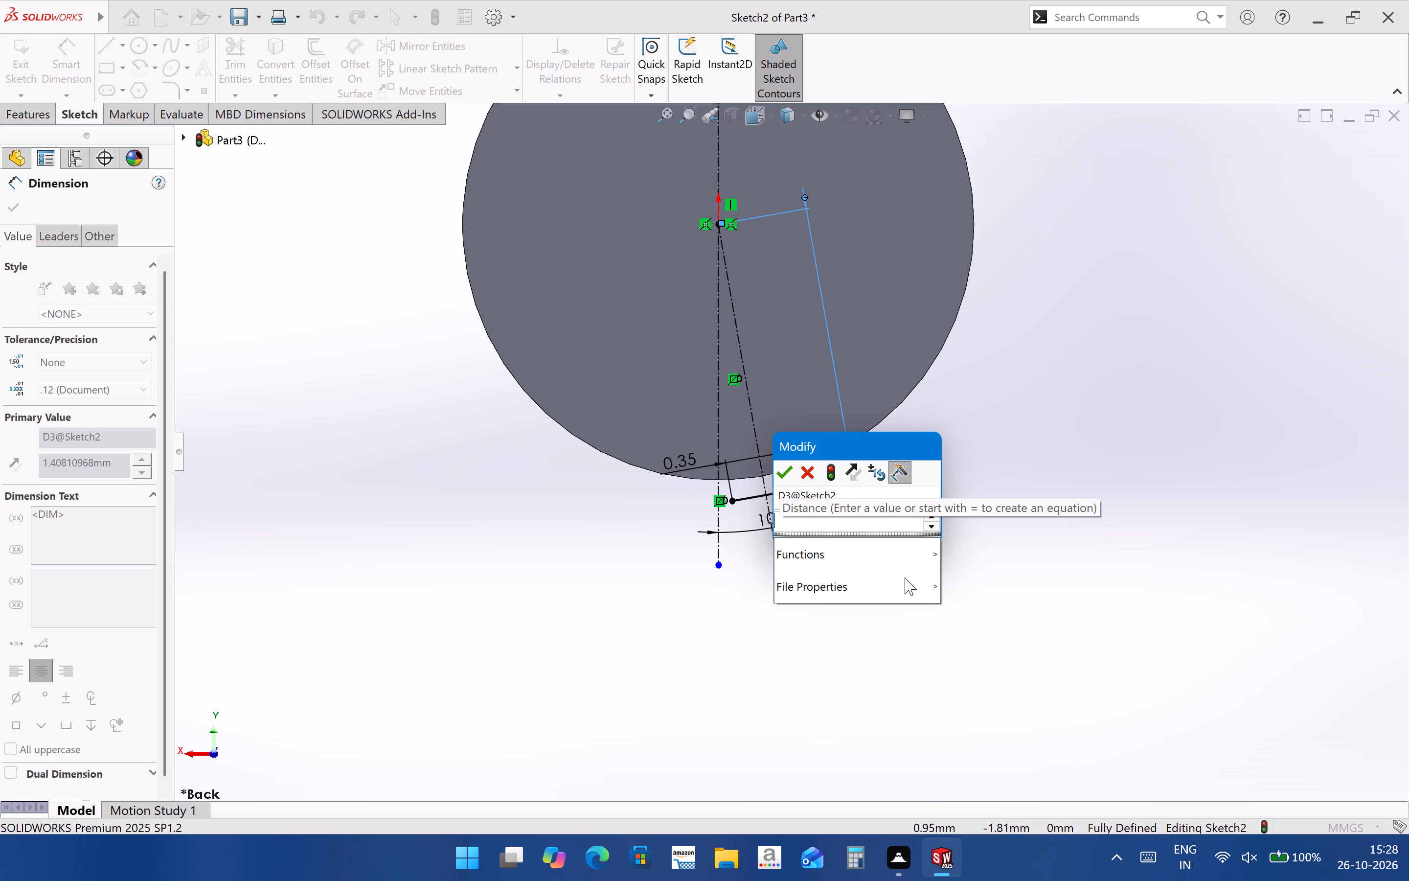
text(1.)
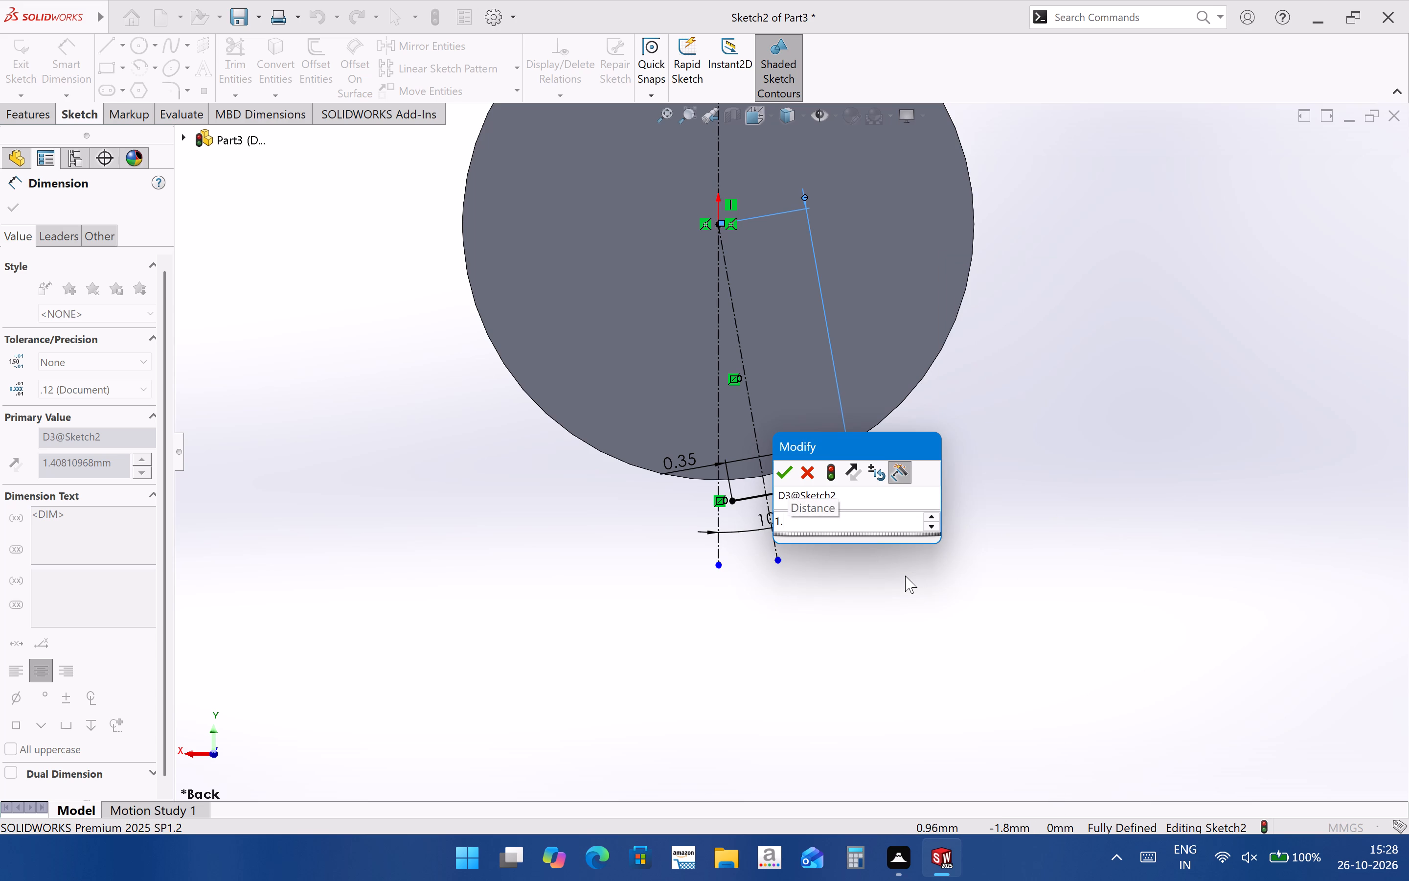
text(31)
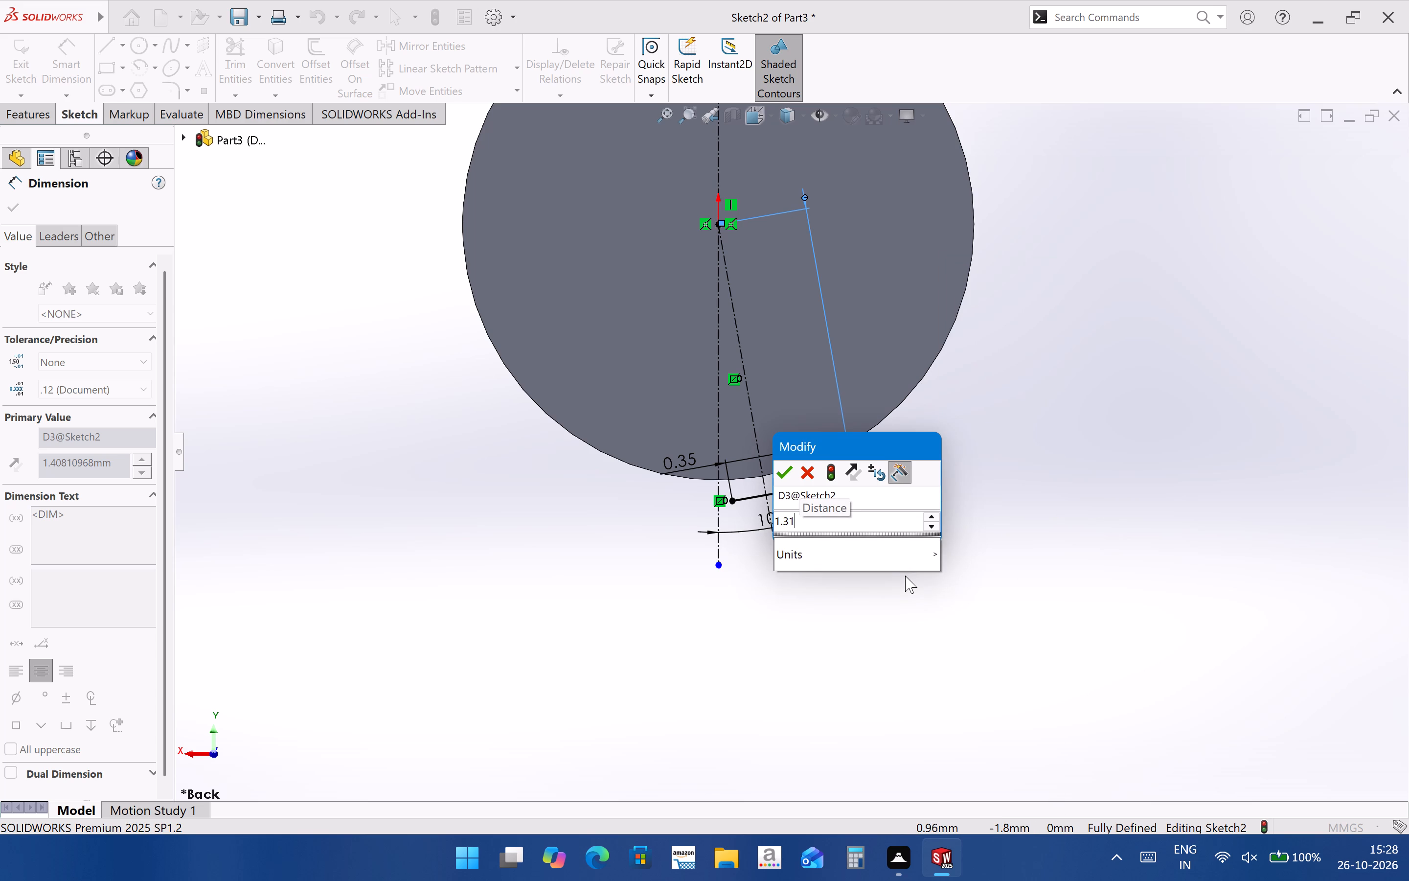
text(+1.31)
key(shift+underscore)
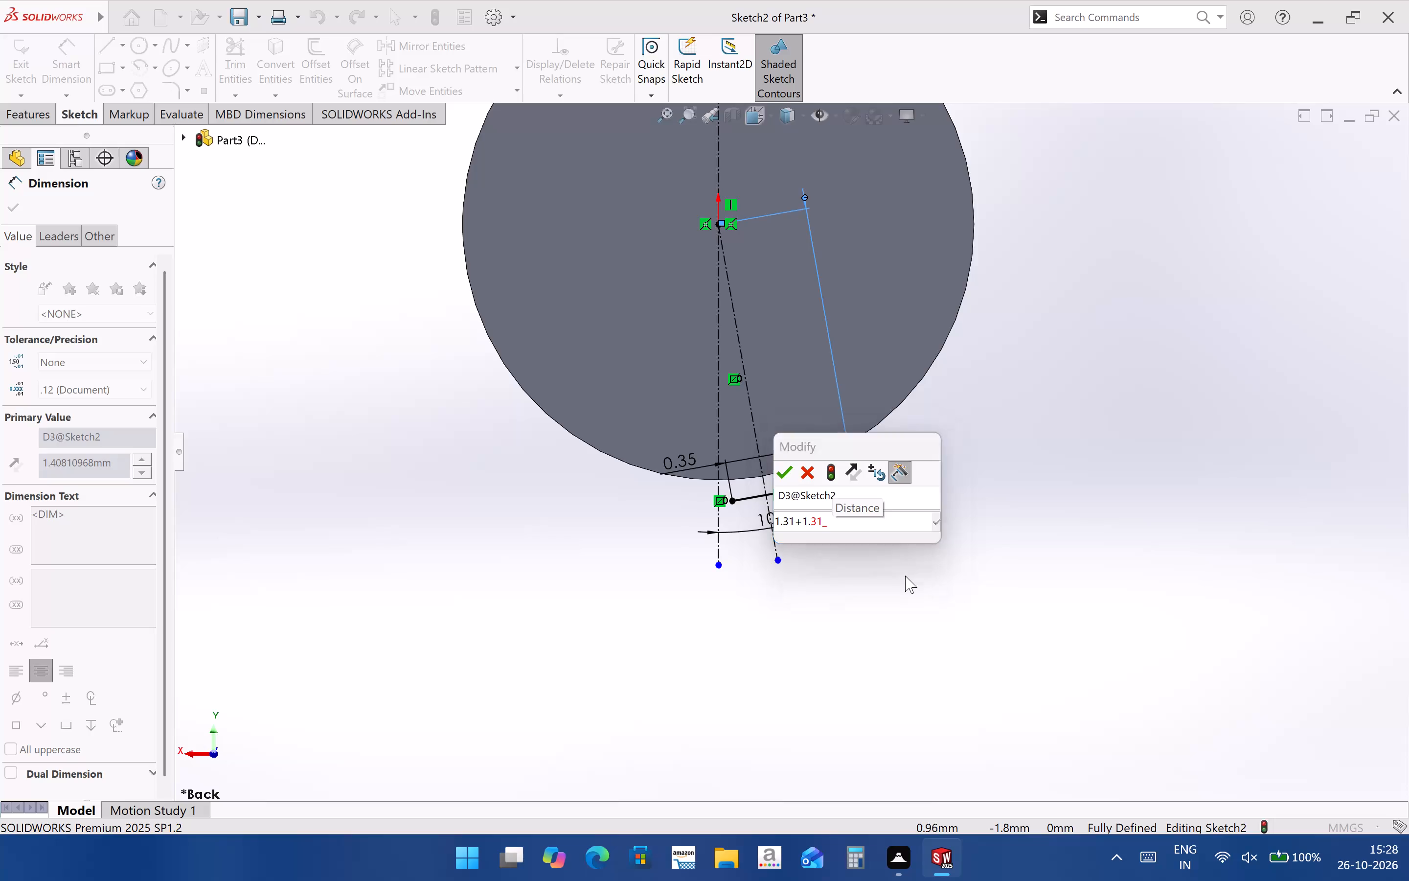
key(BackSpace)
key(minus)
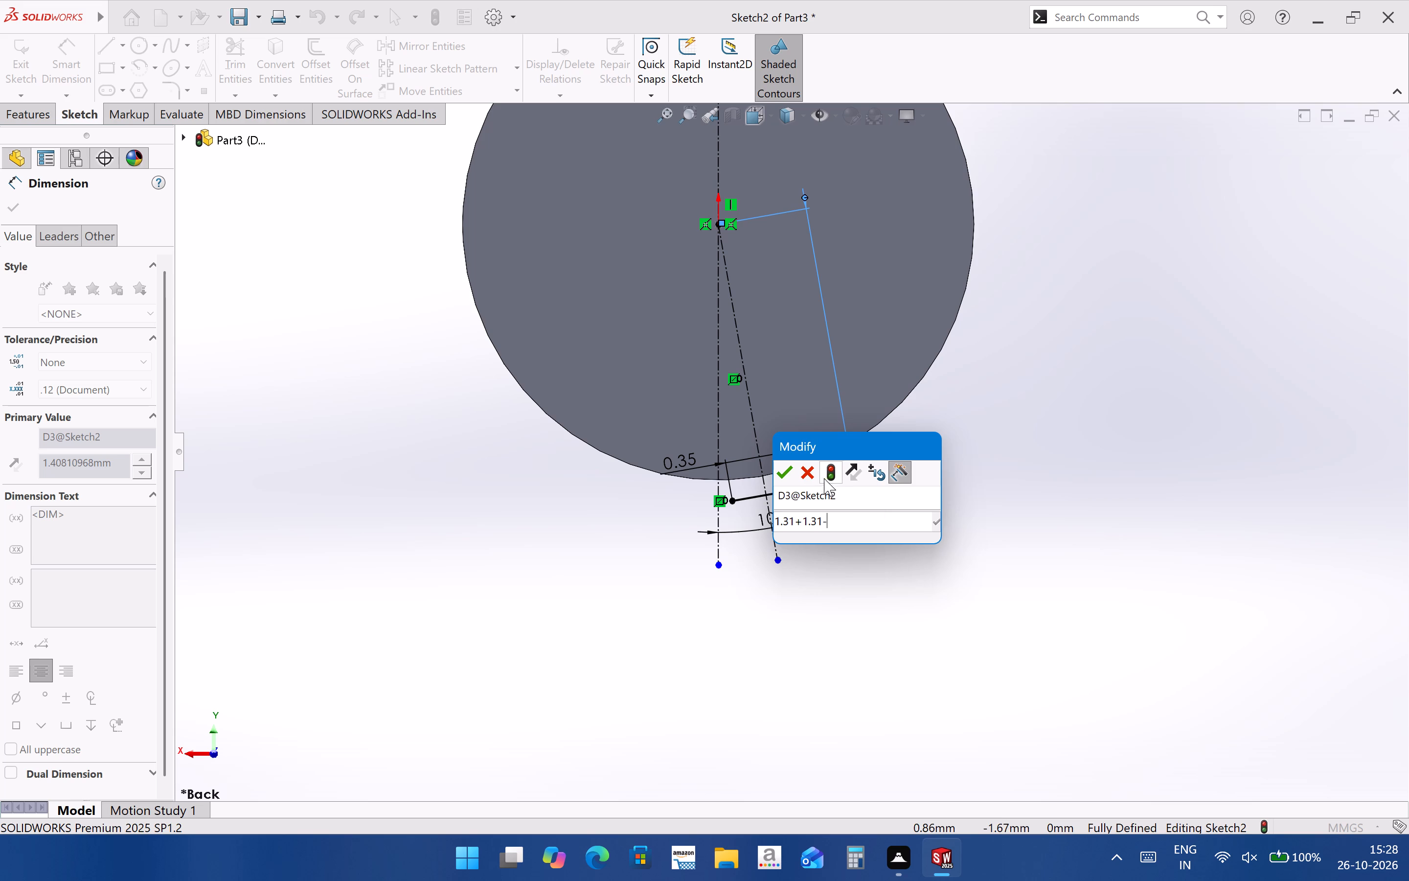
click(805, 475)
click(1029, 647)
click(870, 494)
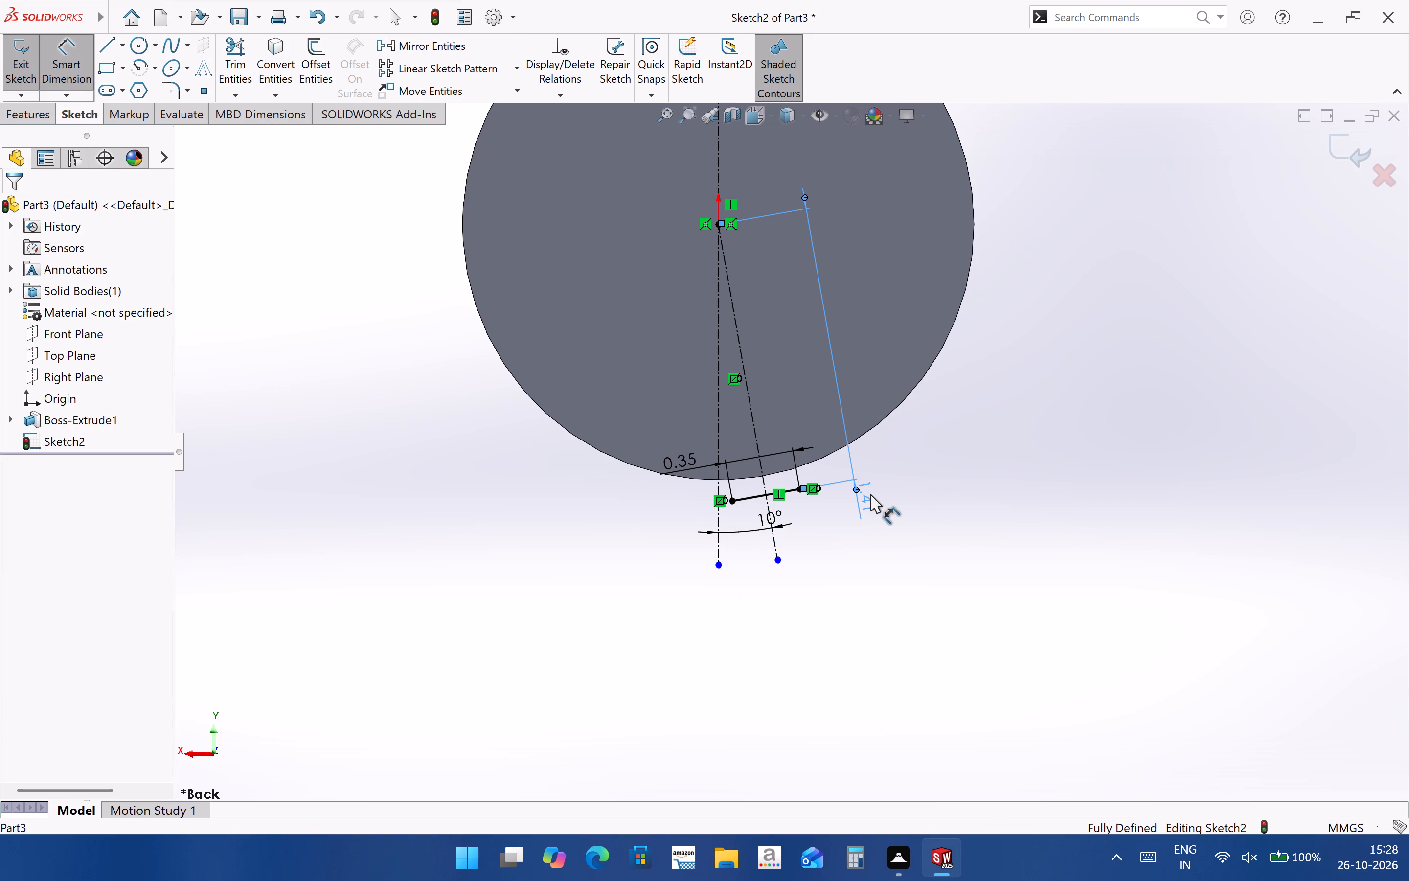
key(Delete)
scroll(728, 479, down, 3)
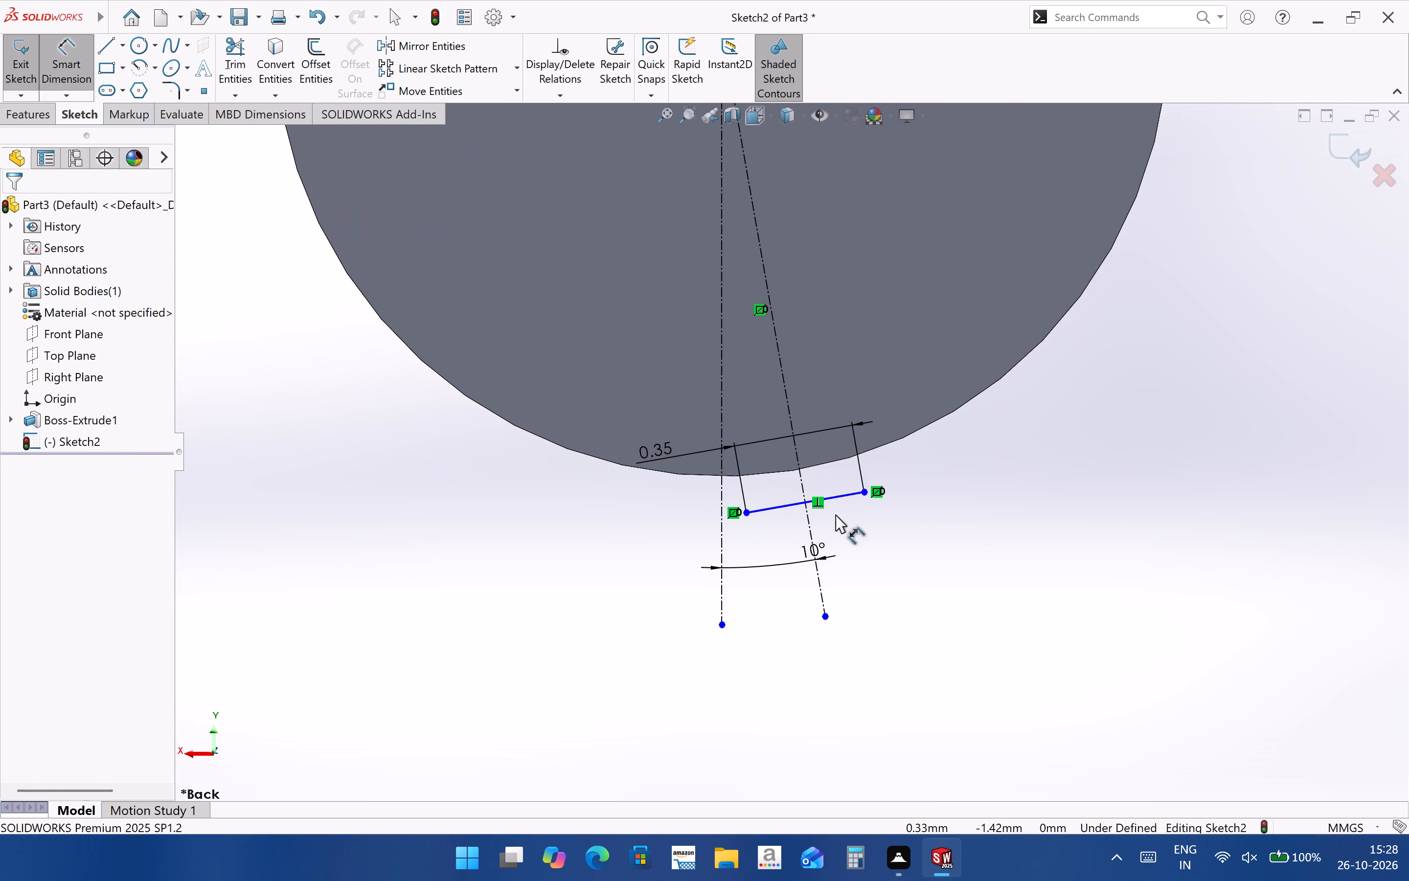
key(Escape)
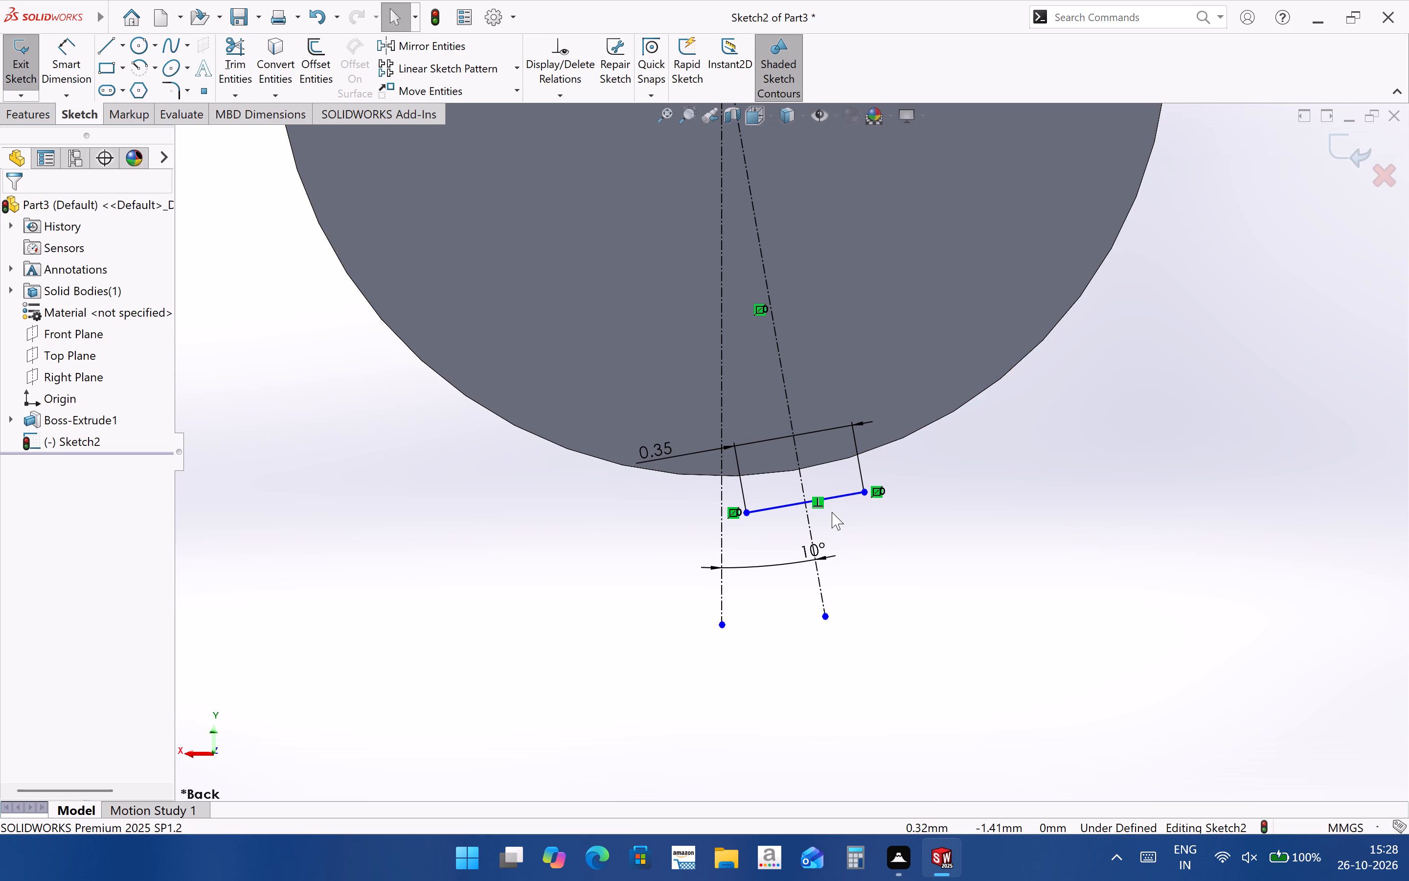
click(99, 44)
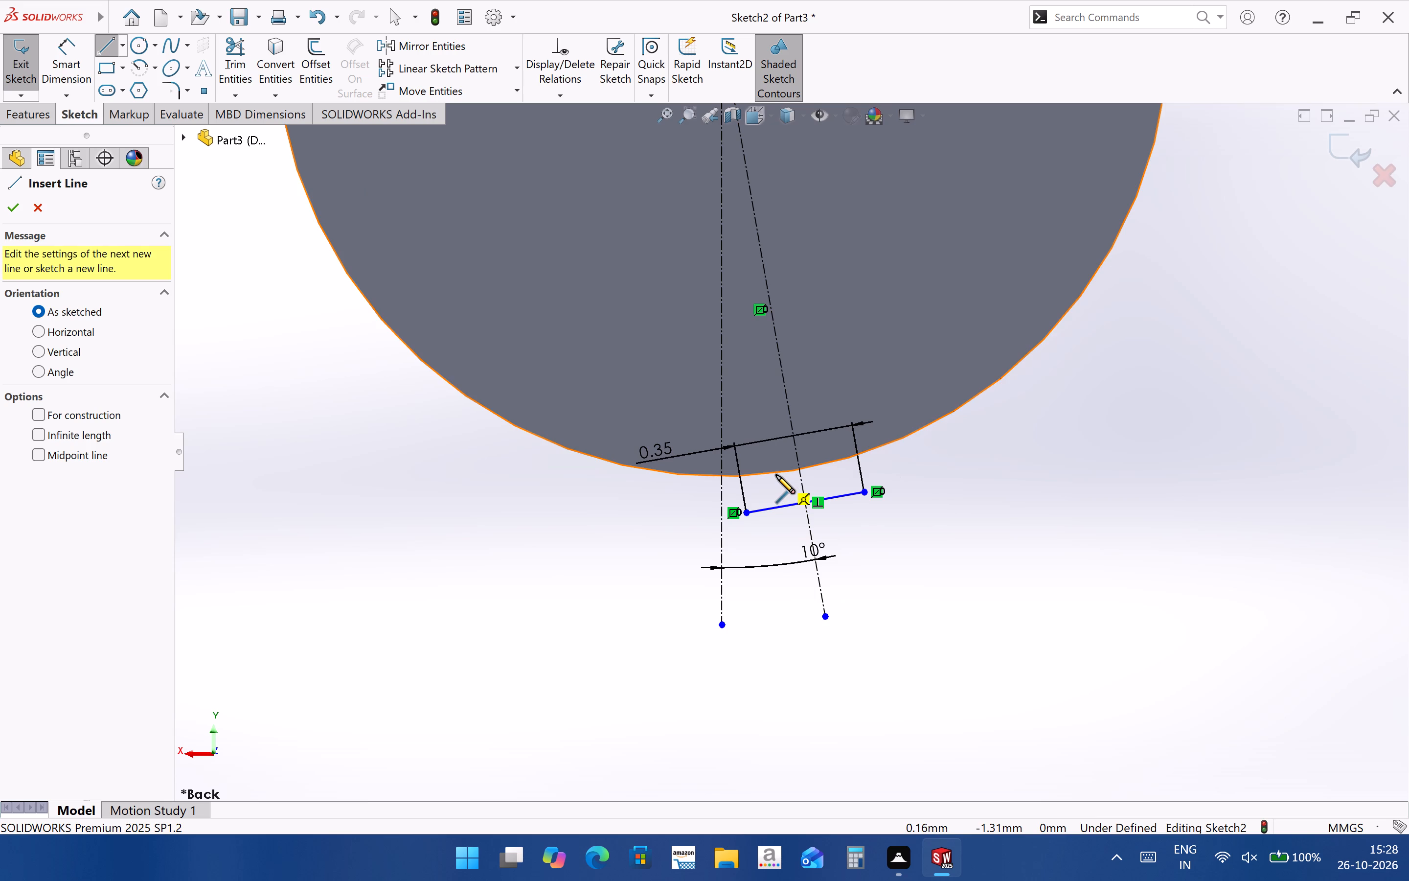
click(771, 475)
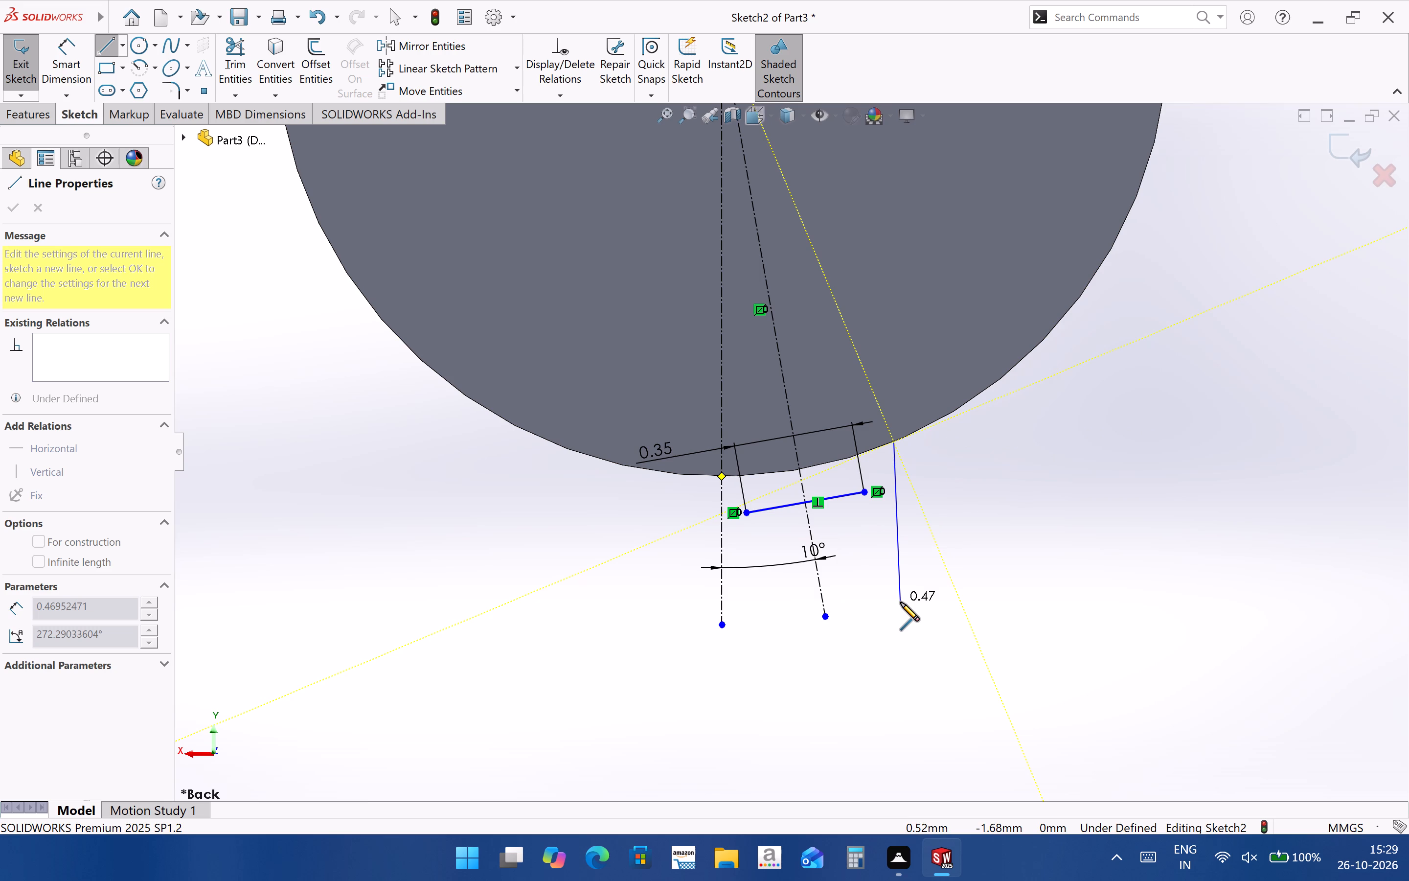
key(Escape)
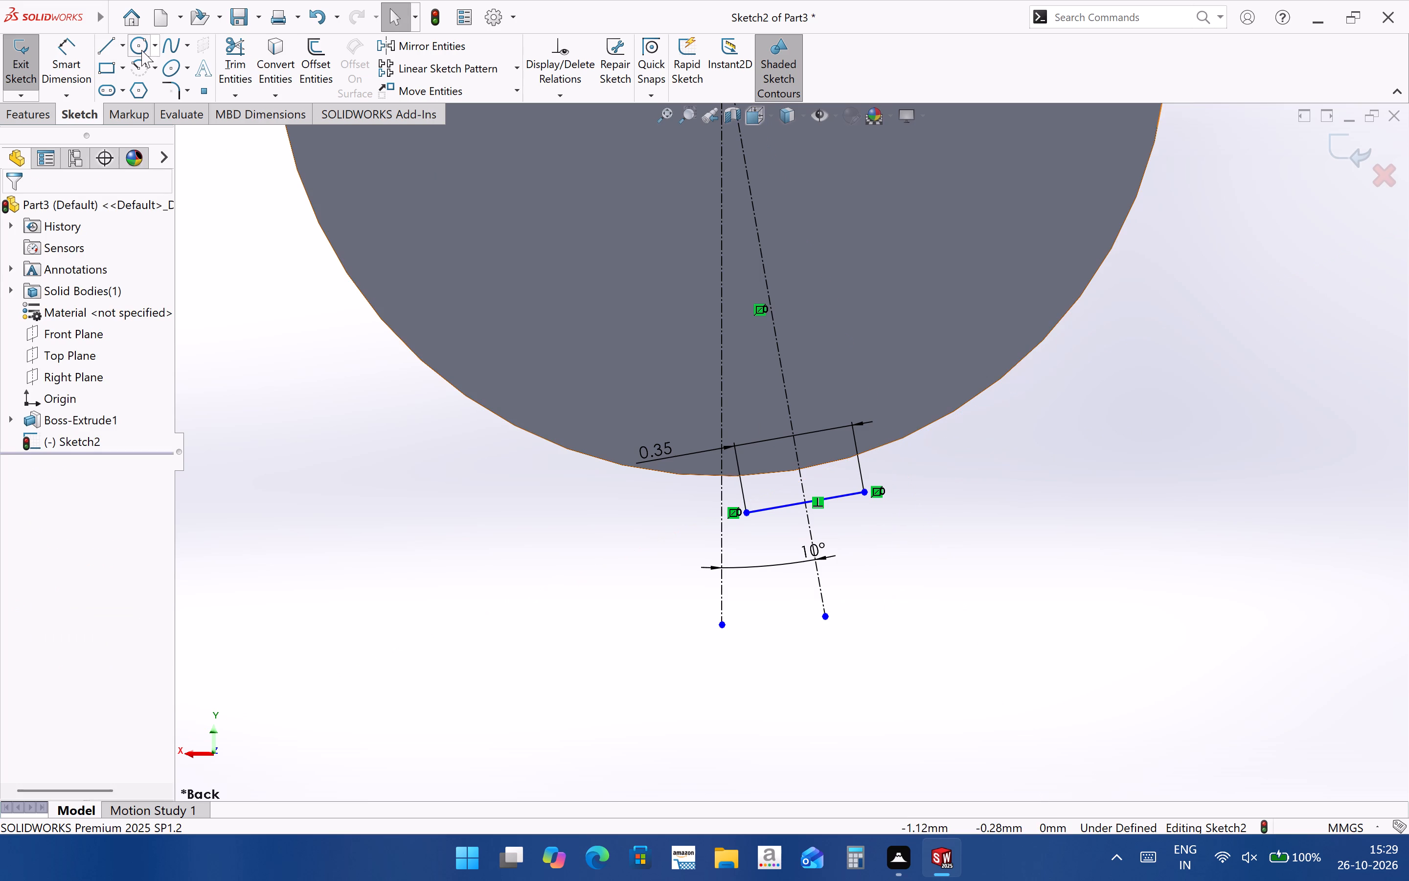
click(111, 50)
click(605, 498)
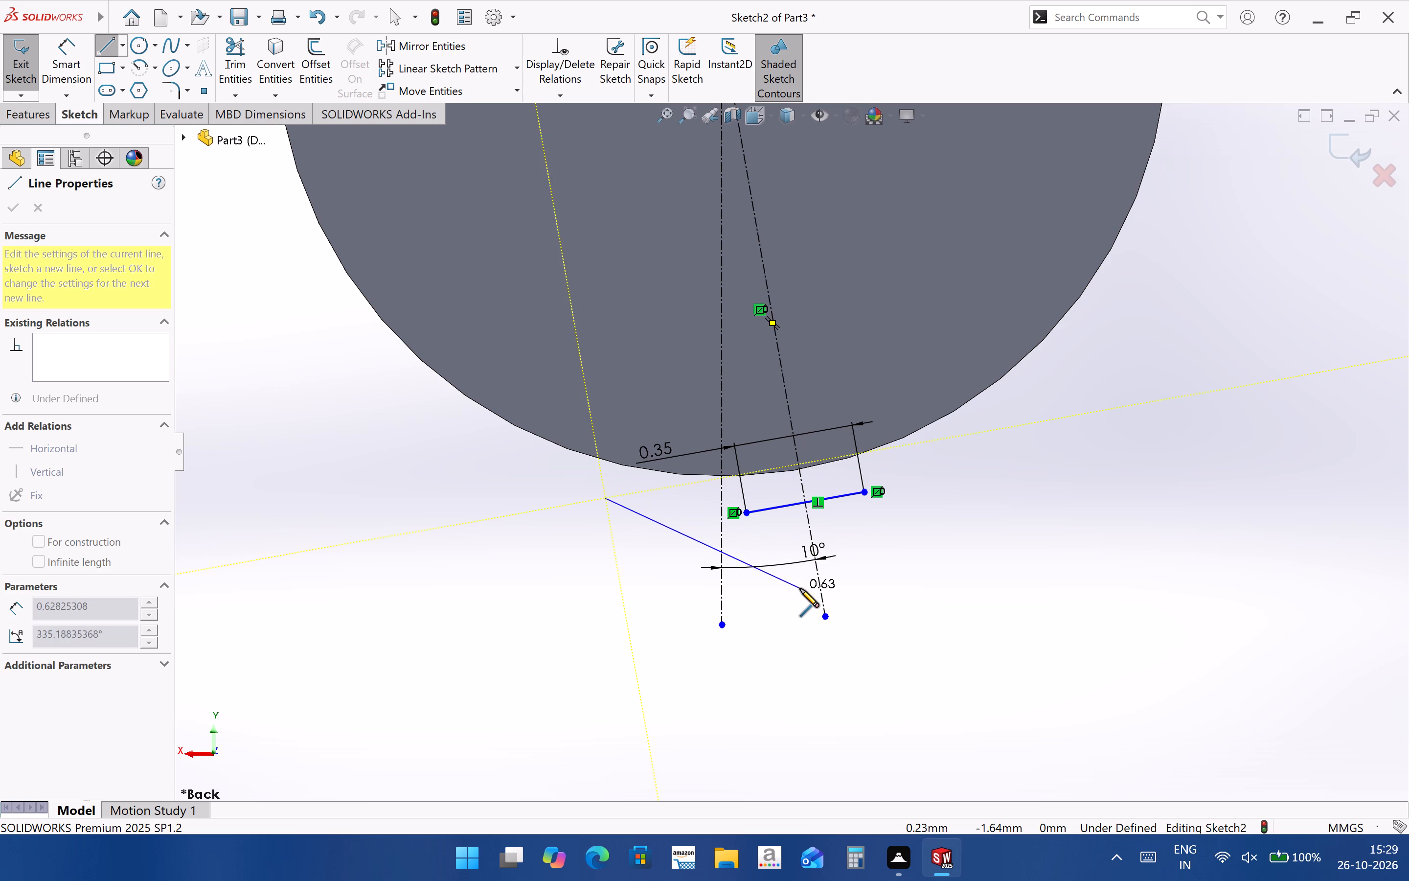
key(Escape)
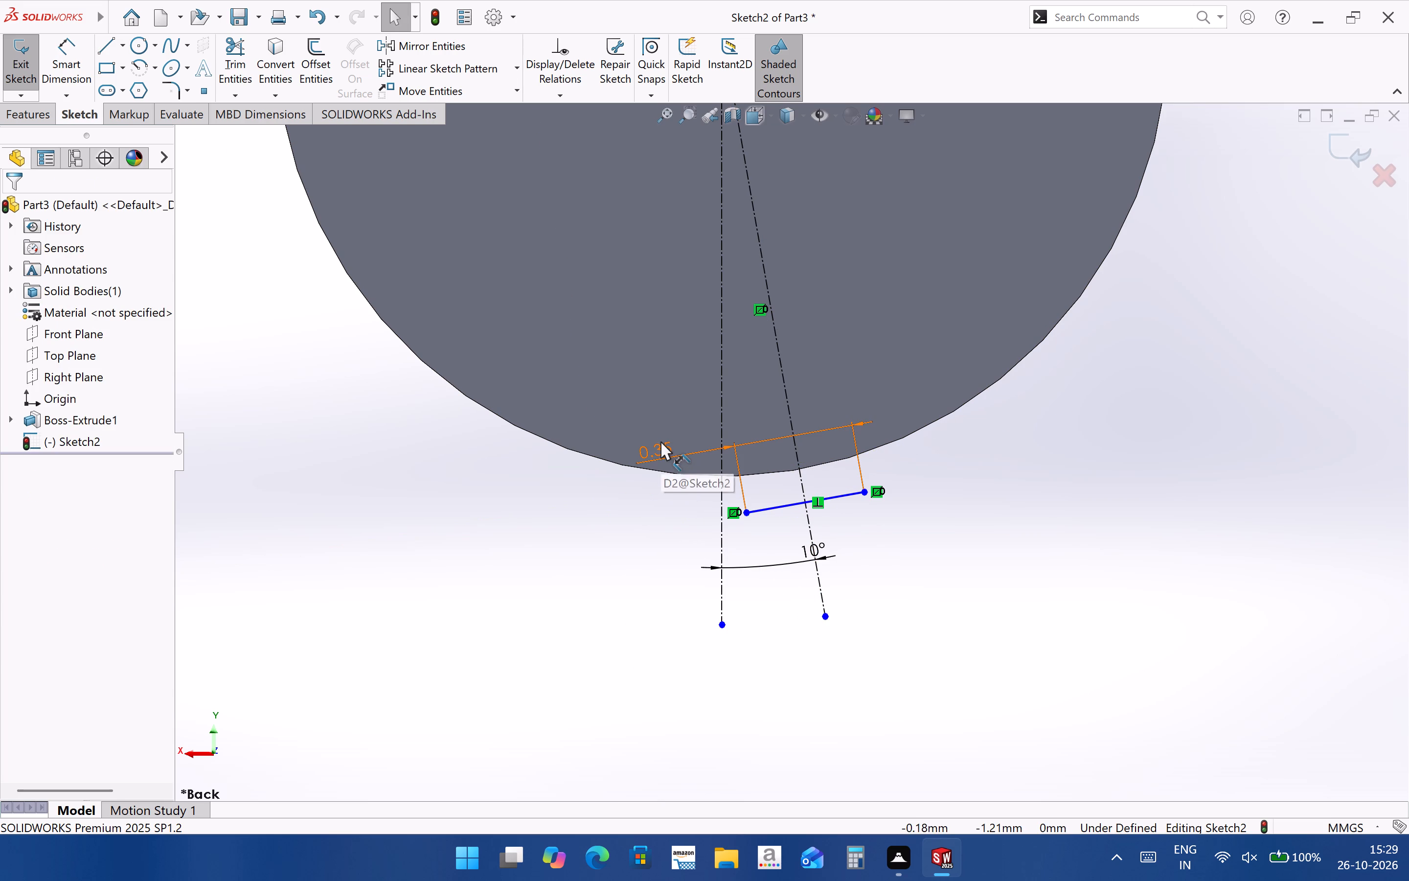
Set the short perpendicular line's length to 0.1555 mm.
double_click(660, 442)
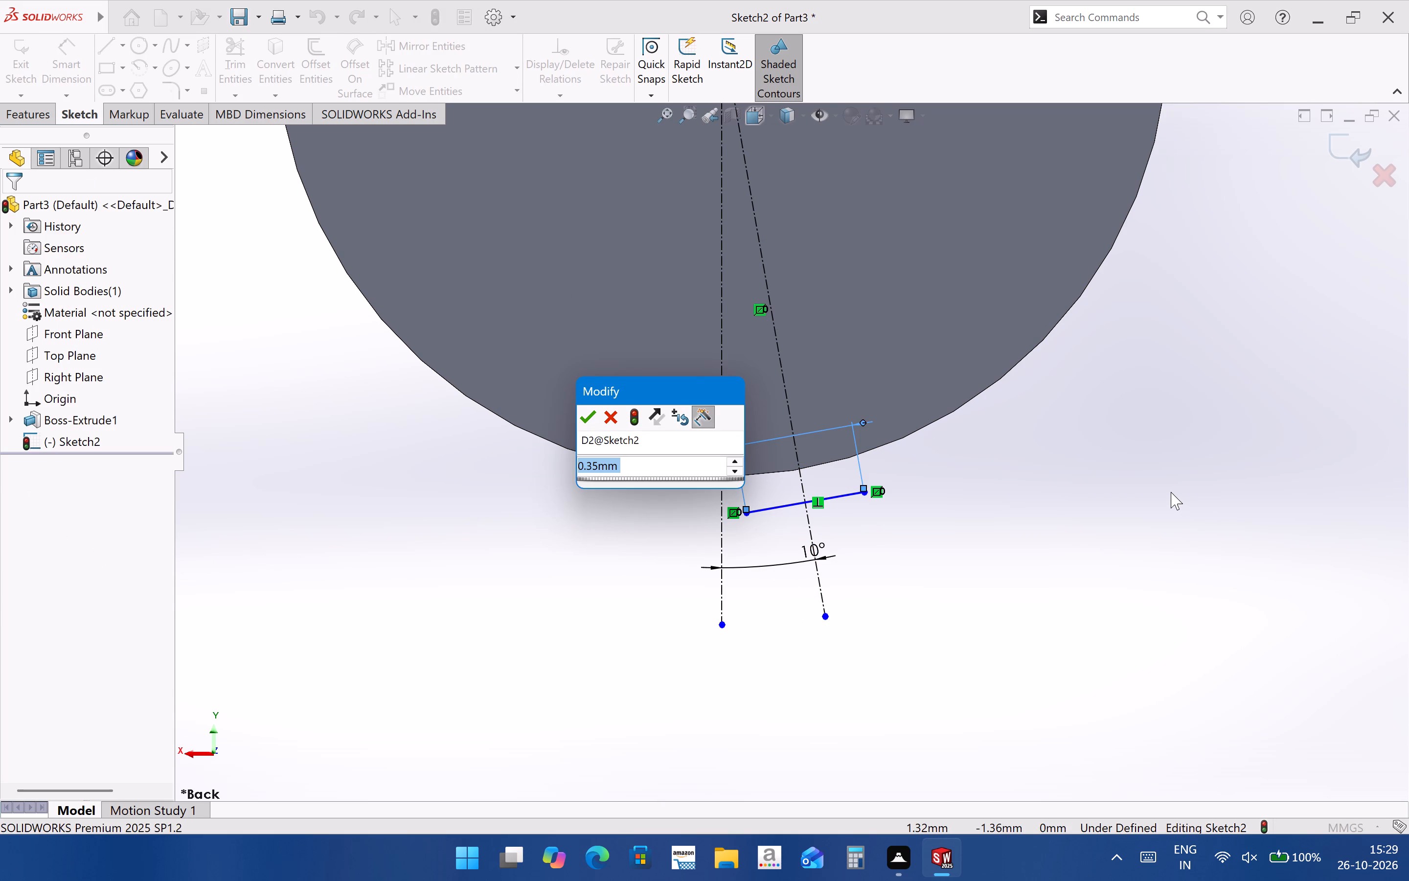
text(0.1)
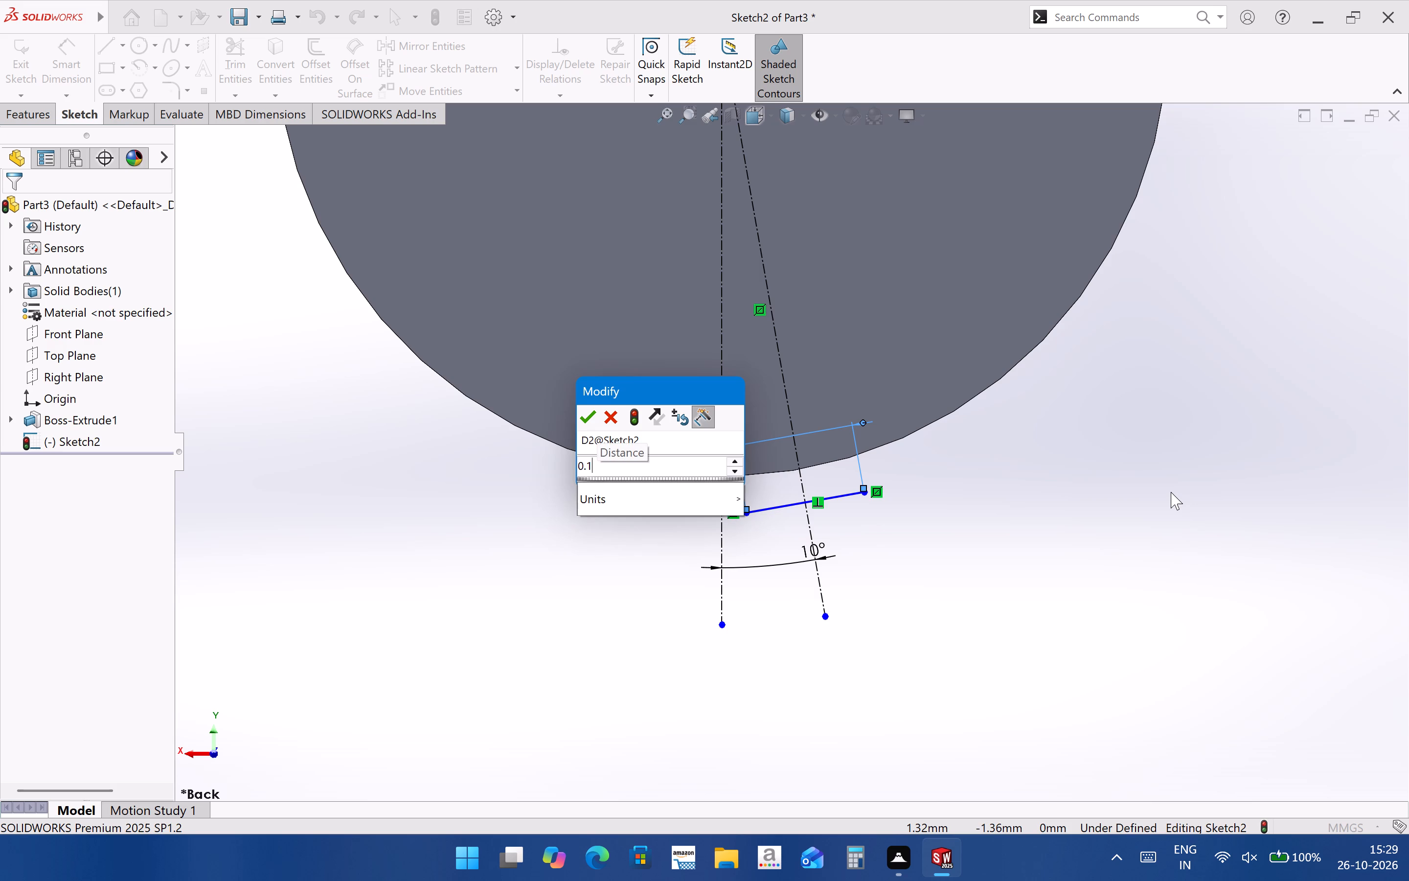
text(555)
key(Return)
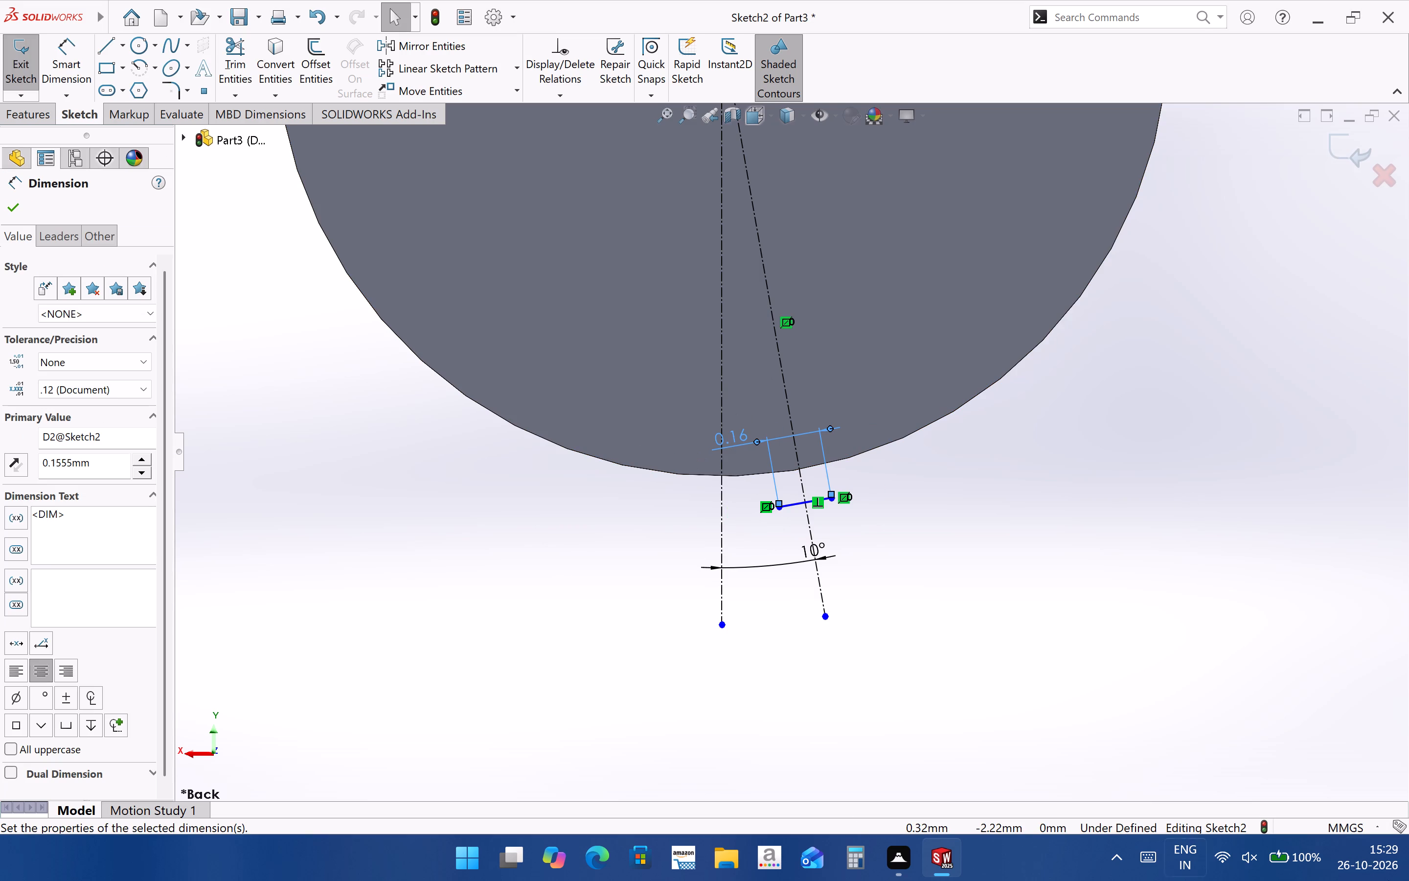
Make the short perpendicular line tangent to the cylinder's circular edge.
scroll(809, 462, down, 1)
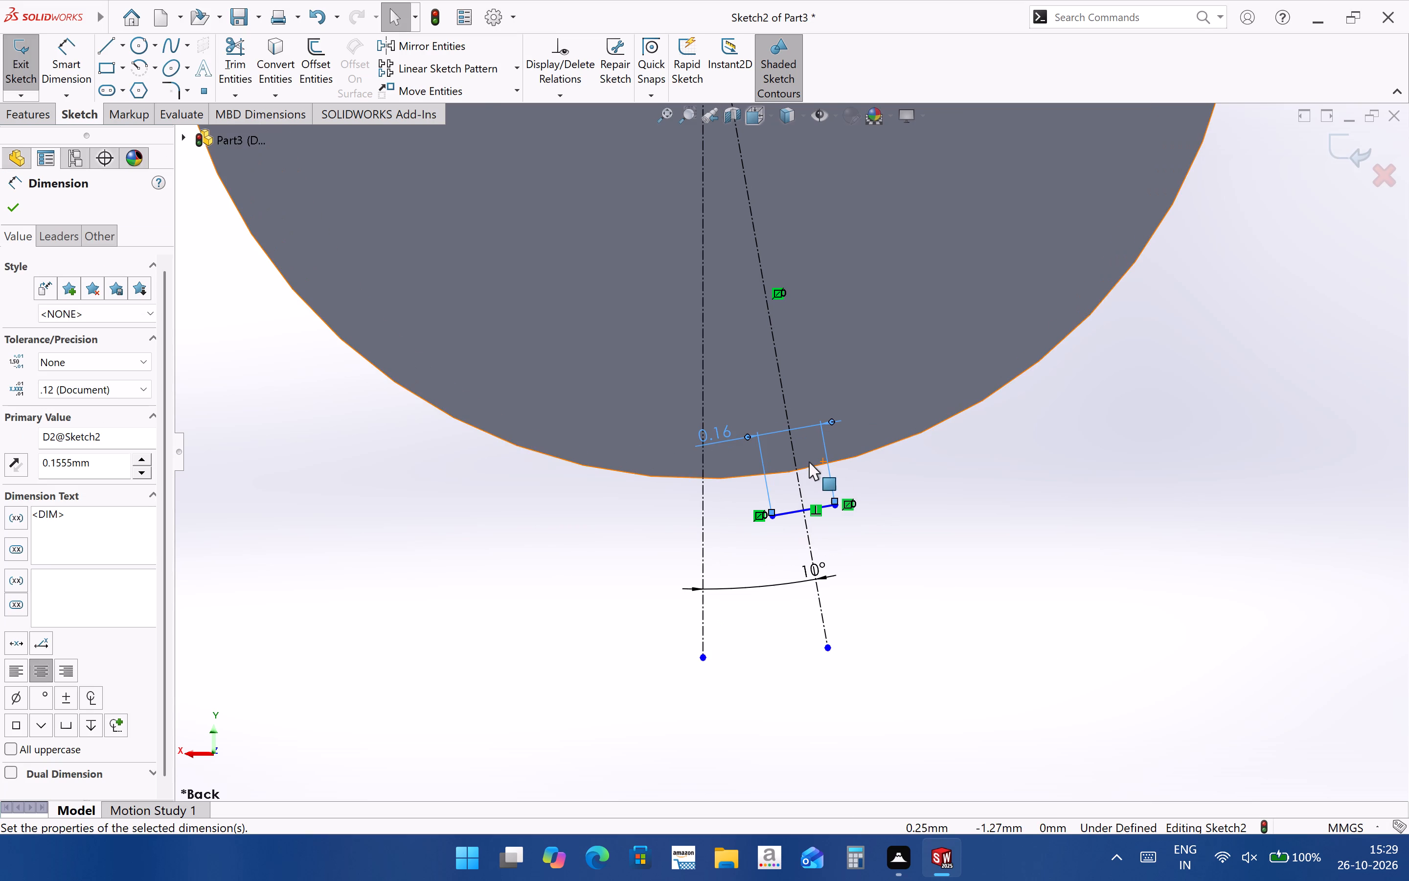
click(811, 466)
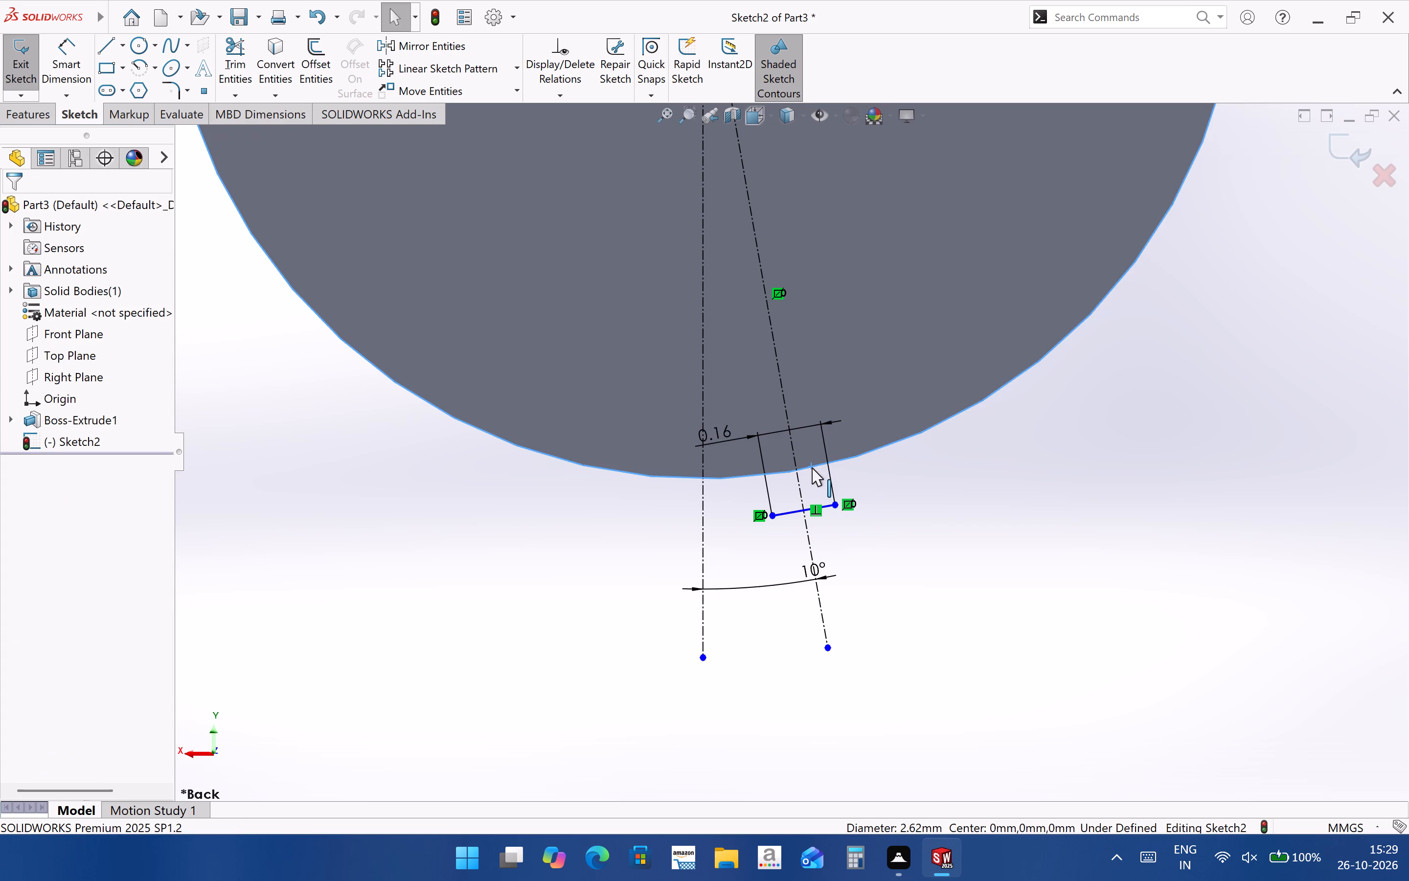
click(942, 510)
click(916, 434)
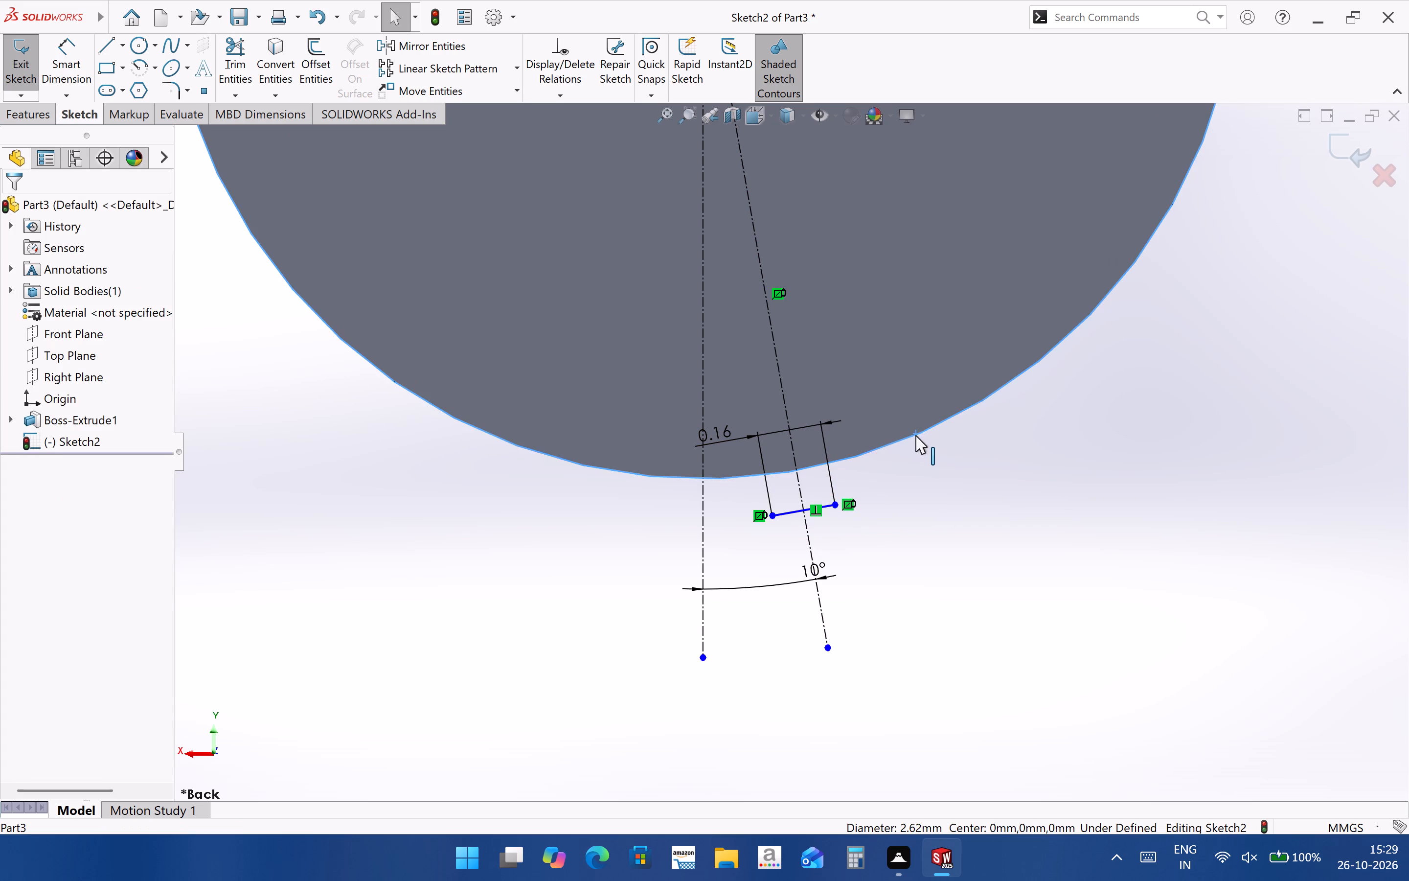
click(887, 441)
click(1030, 595)
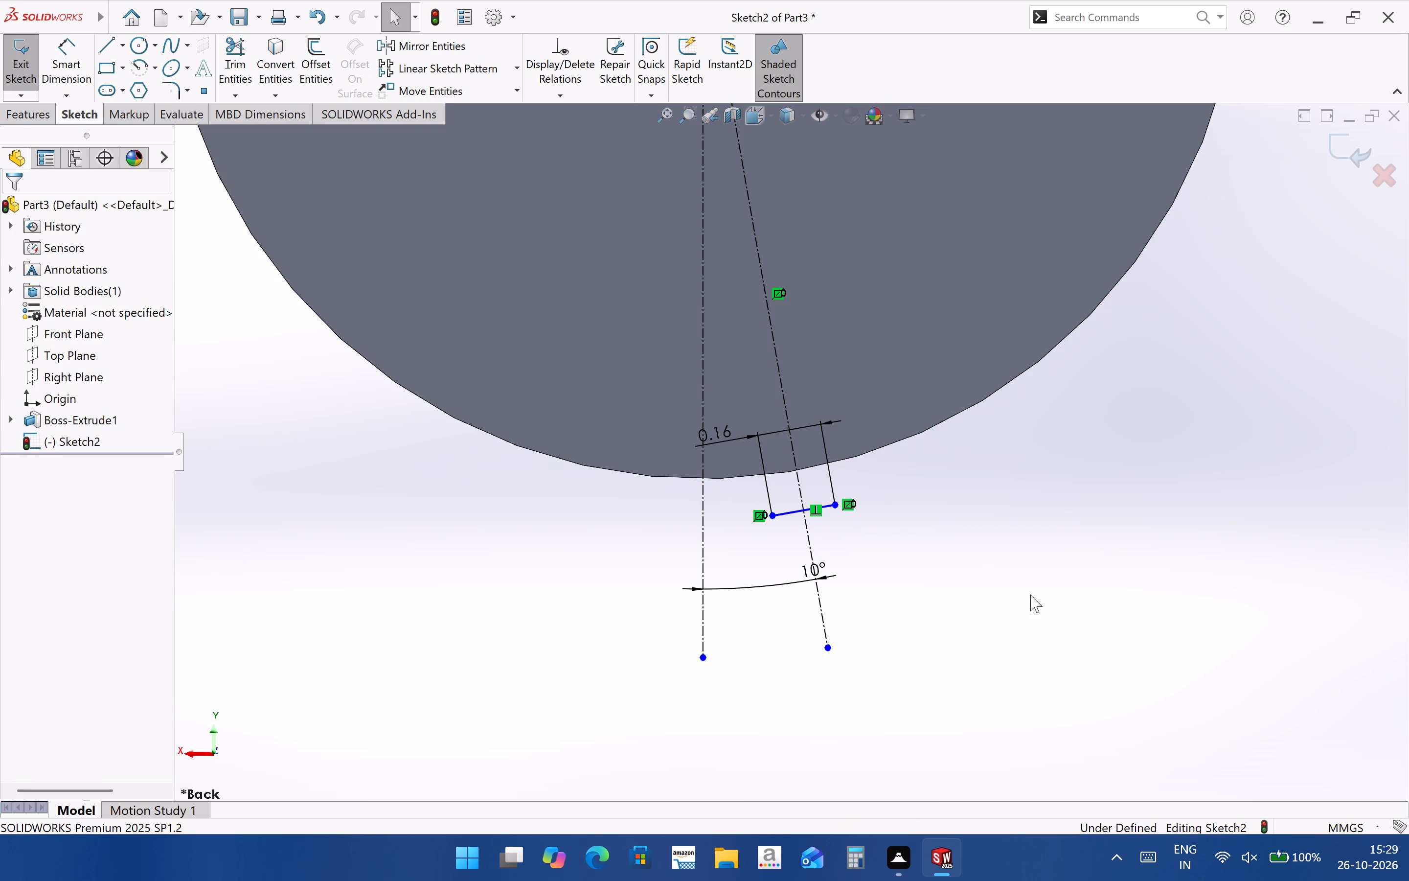
click(787, 516)
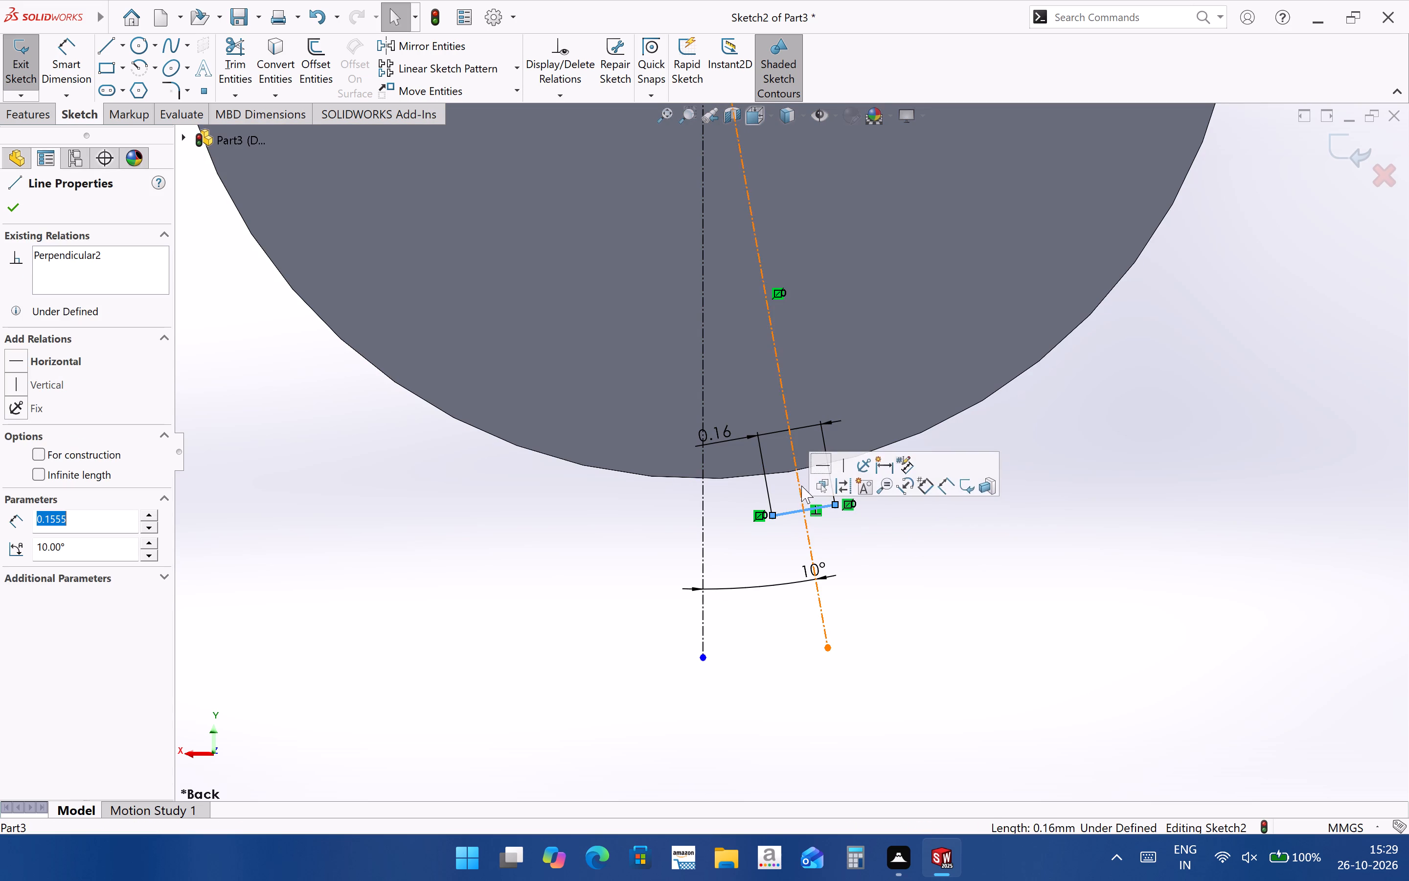
ctrl+click(778, 474)
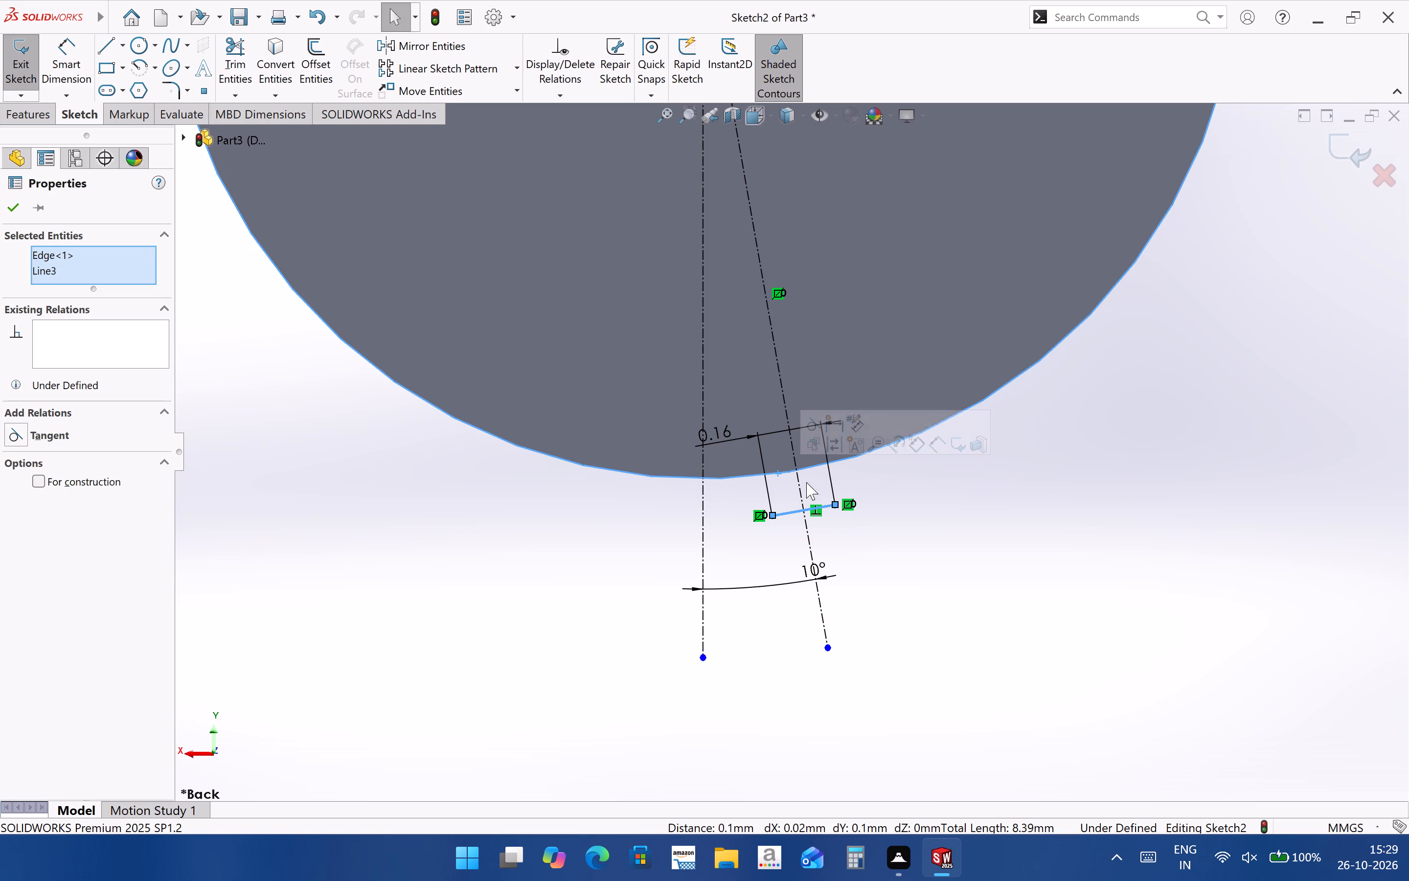
click(814, 428)
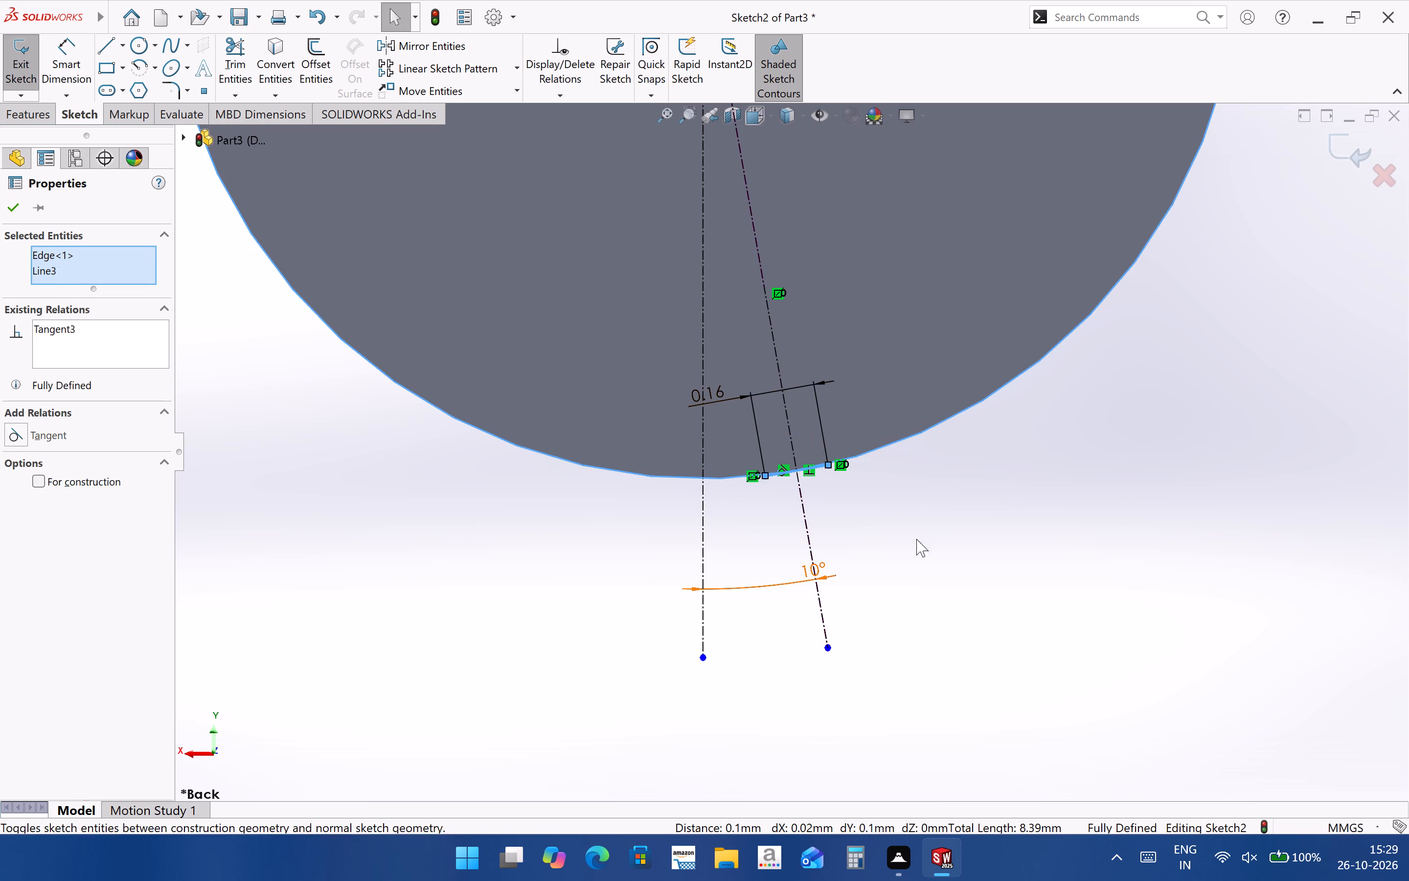
click(938, 552)
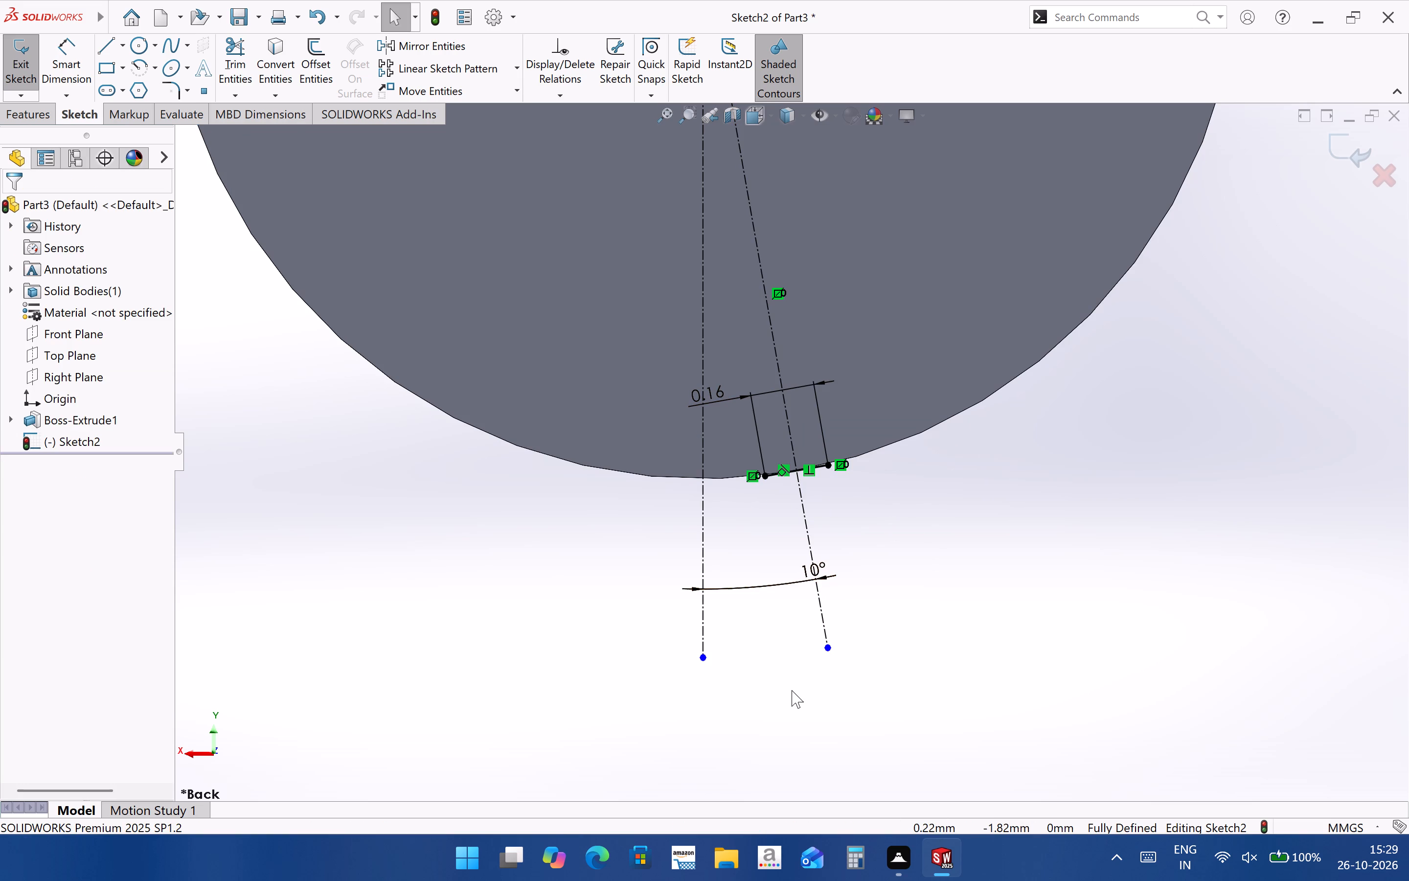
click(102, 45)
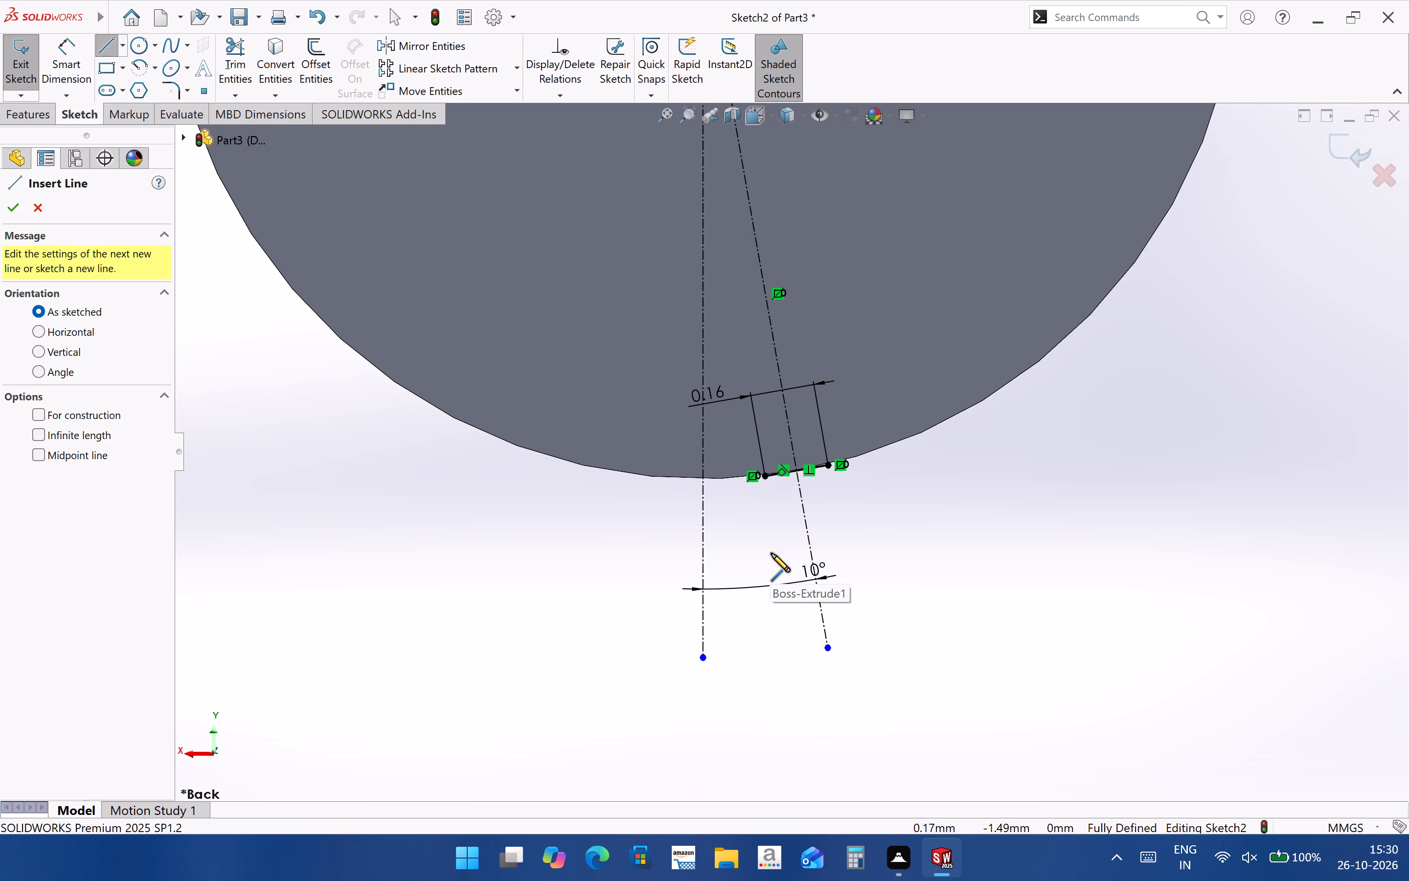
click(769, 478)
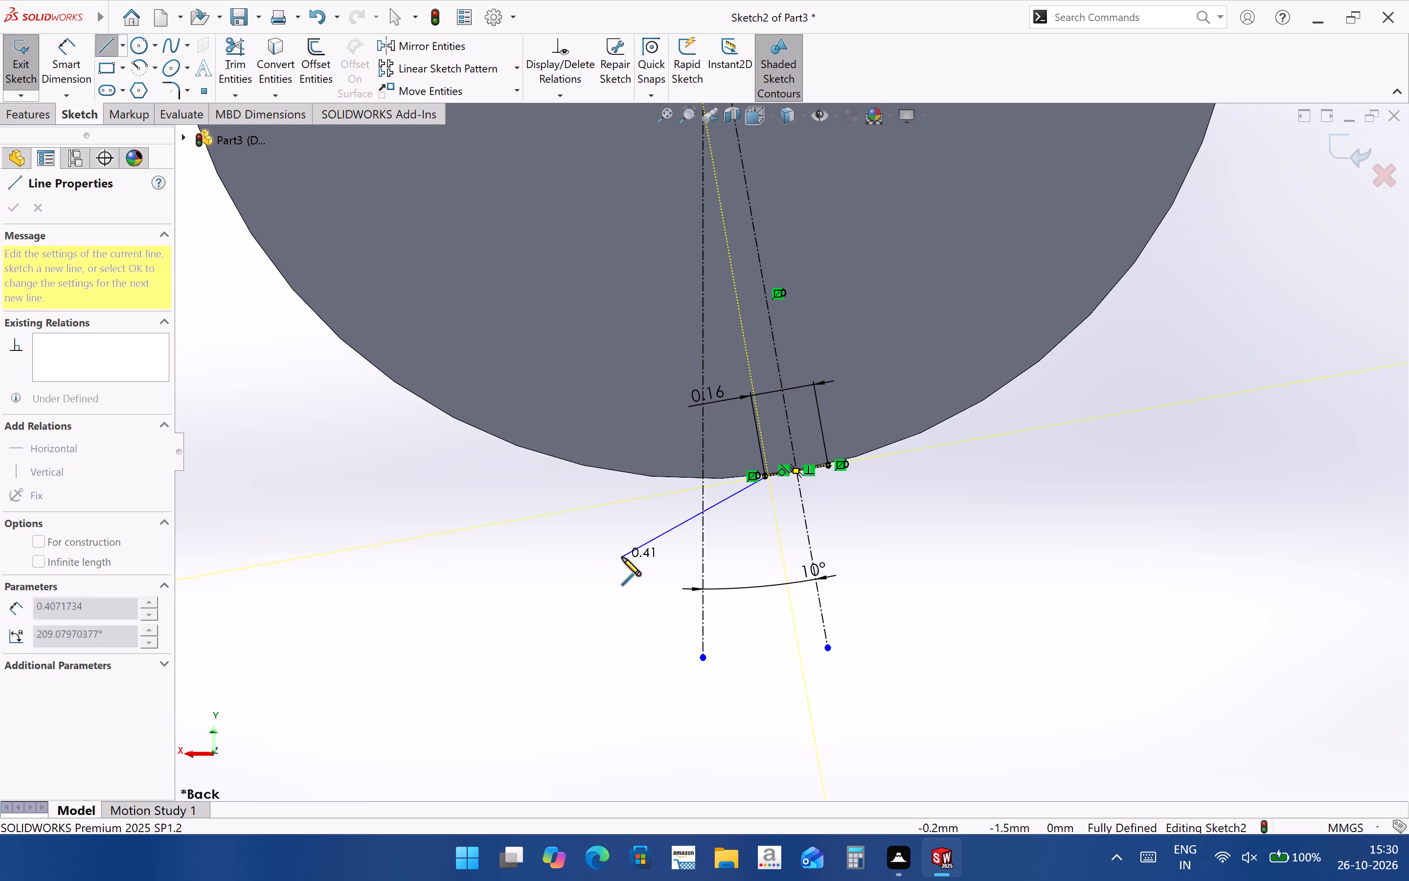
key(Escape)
Draw a line about 0.12 mm long outward from the short tangent line's endpoint nearest the vertical centreline.
click(116, 52)
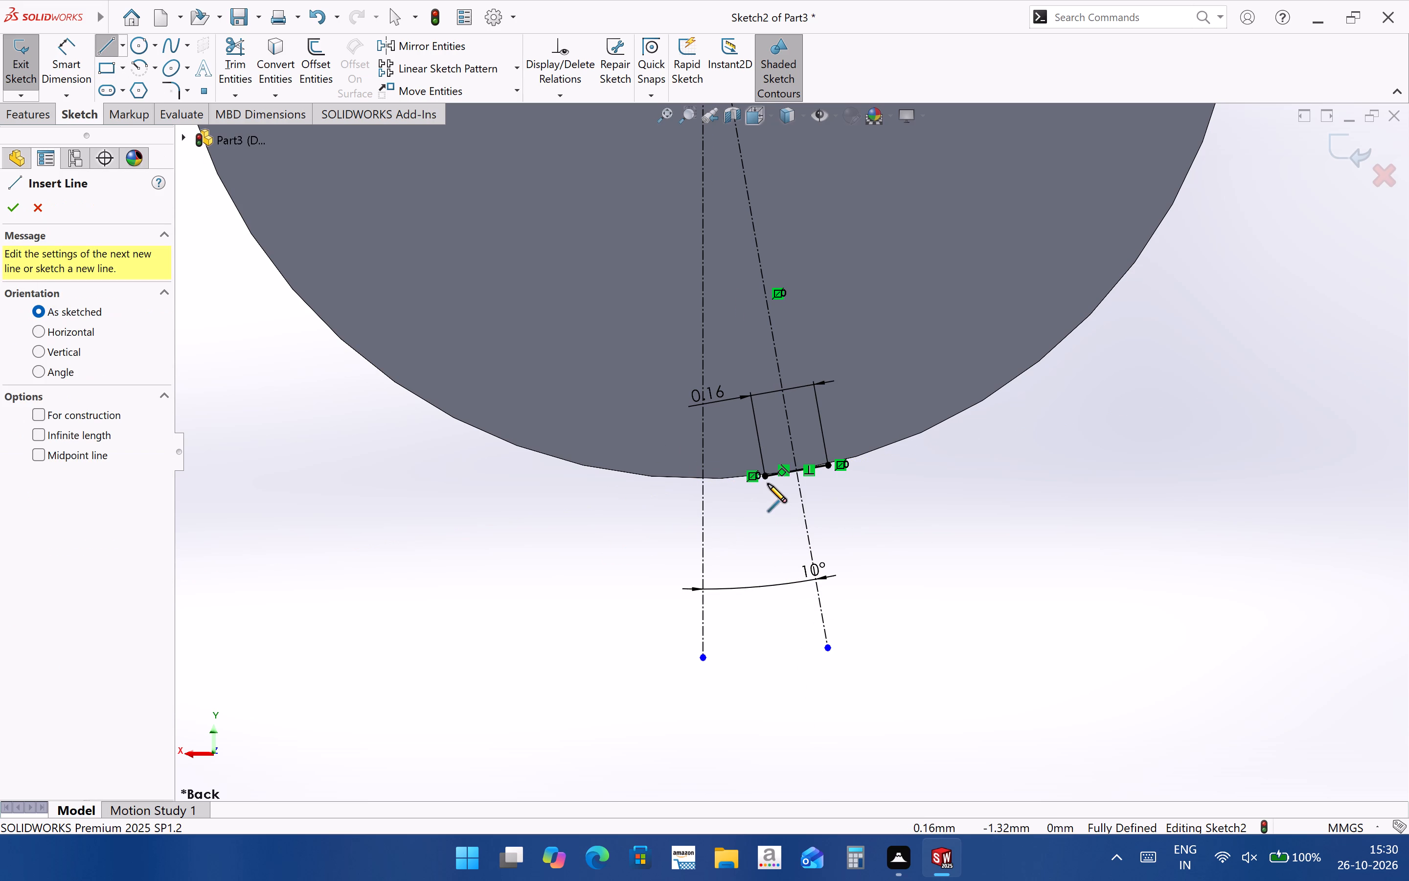
click(767, 479)
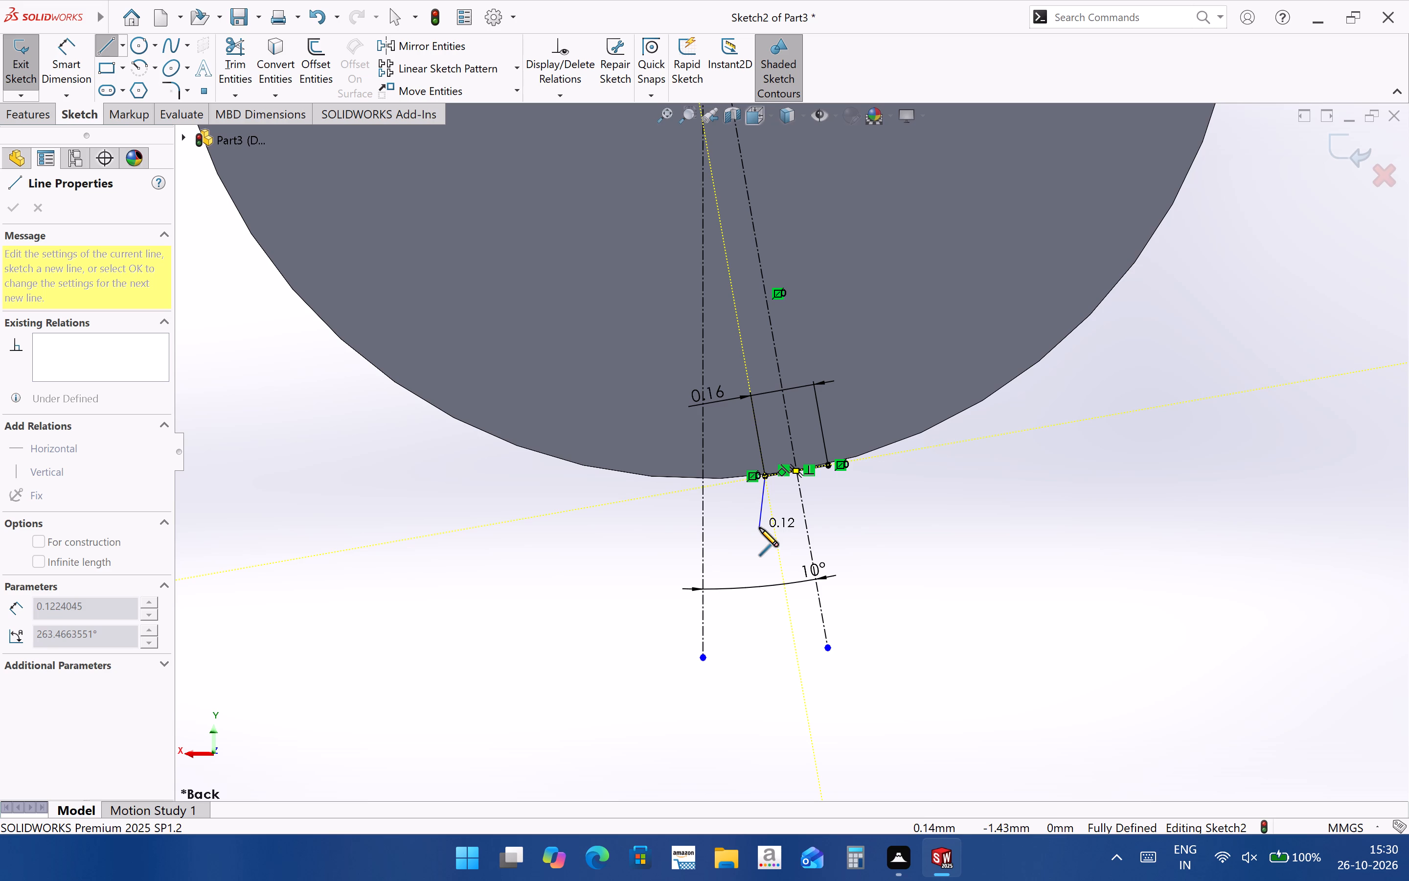
click(759, 528)
key(Escape)
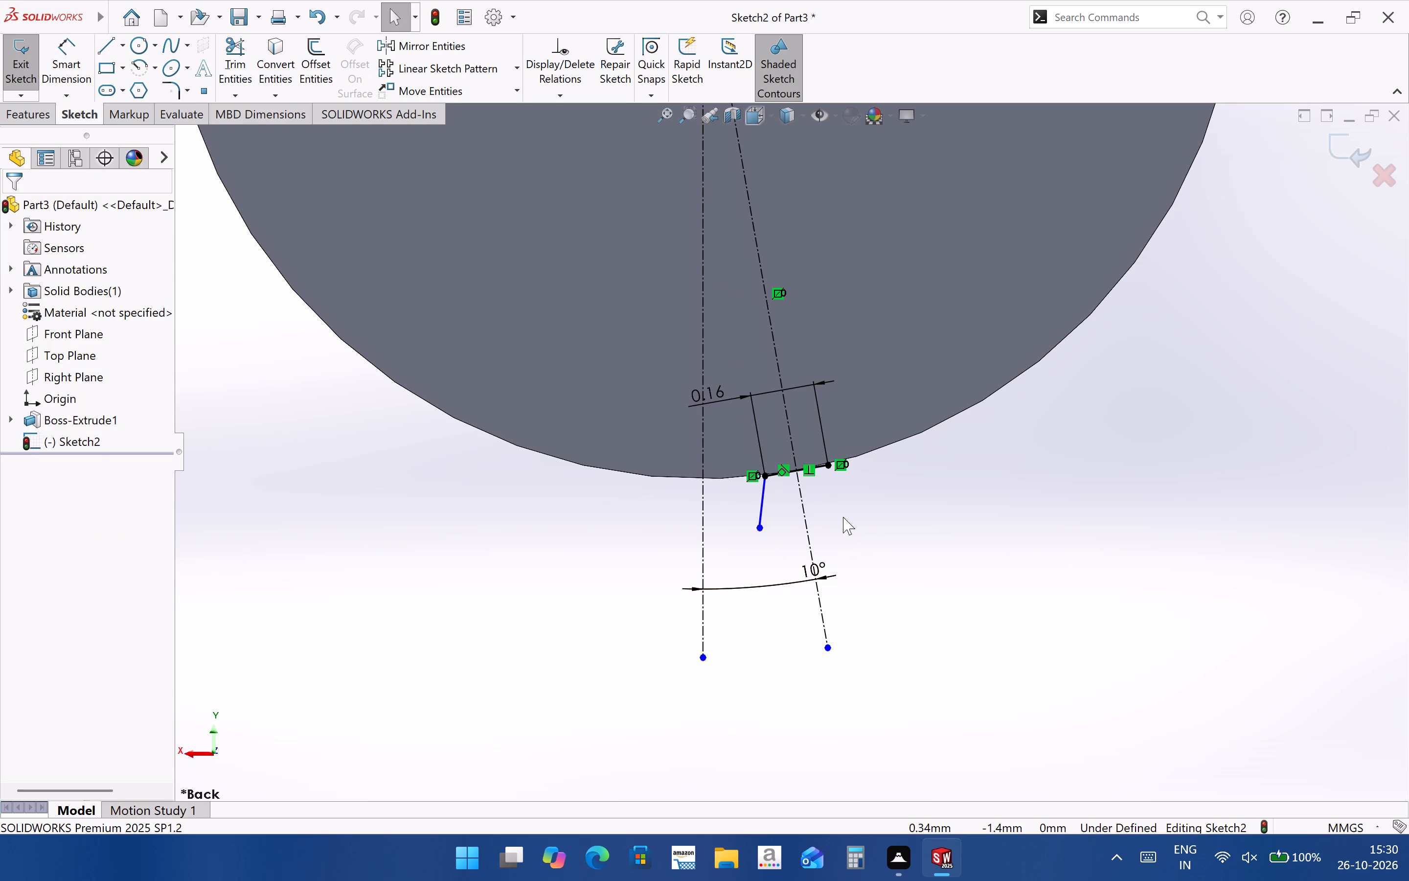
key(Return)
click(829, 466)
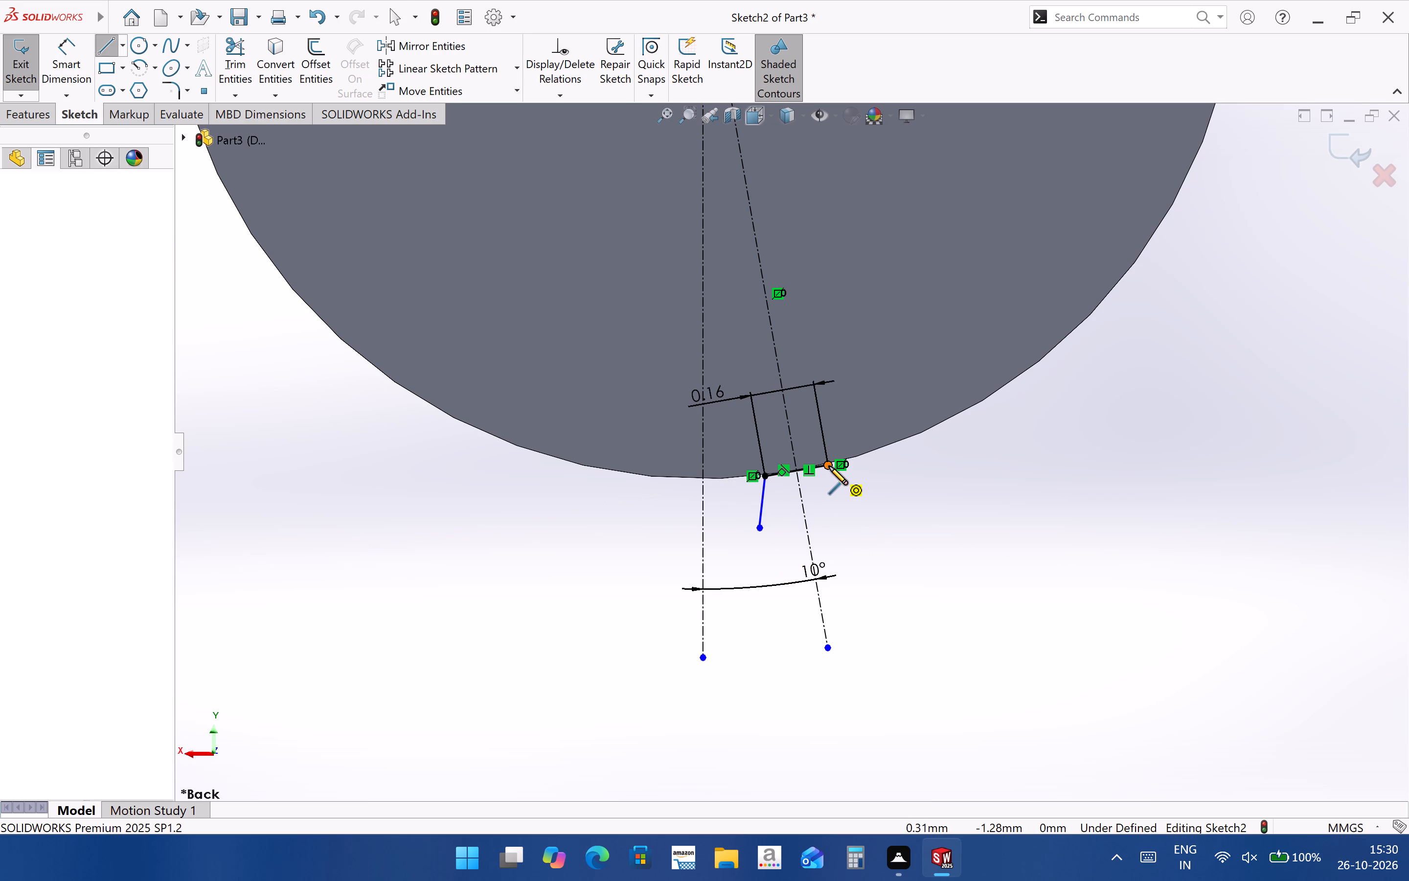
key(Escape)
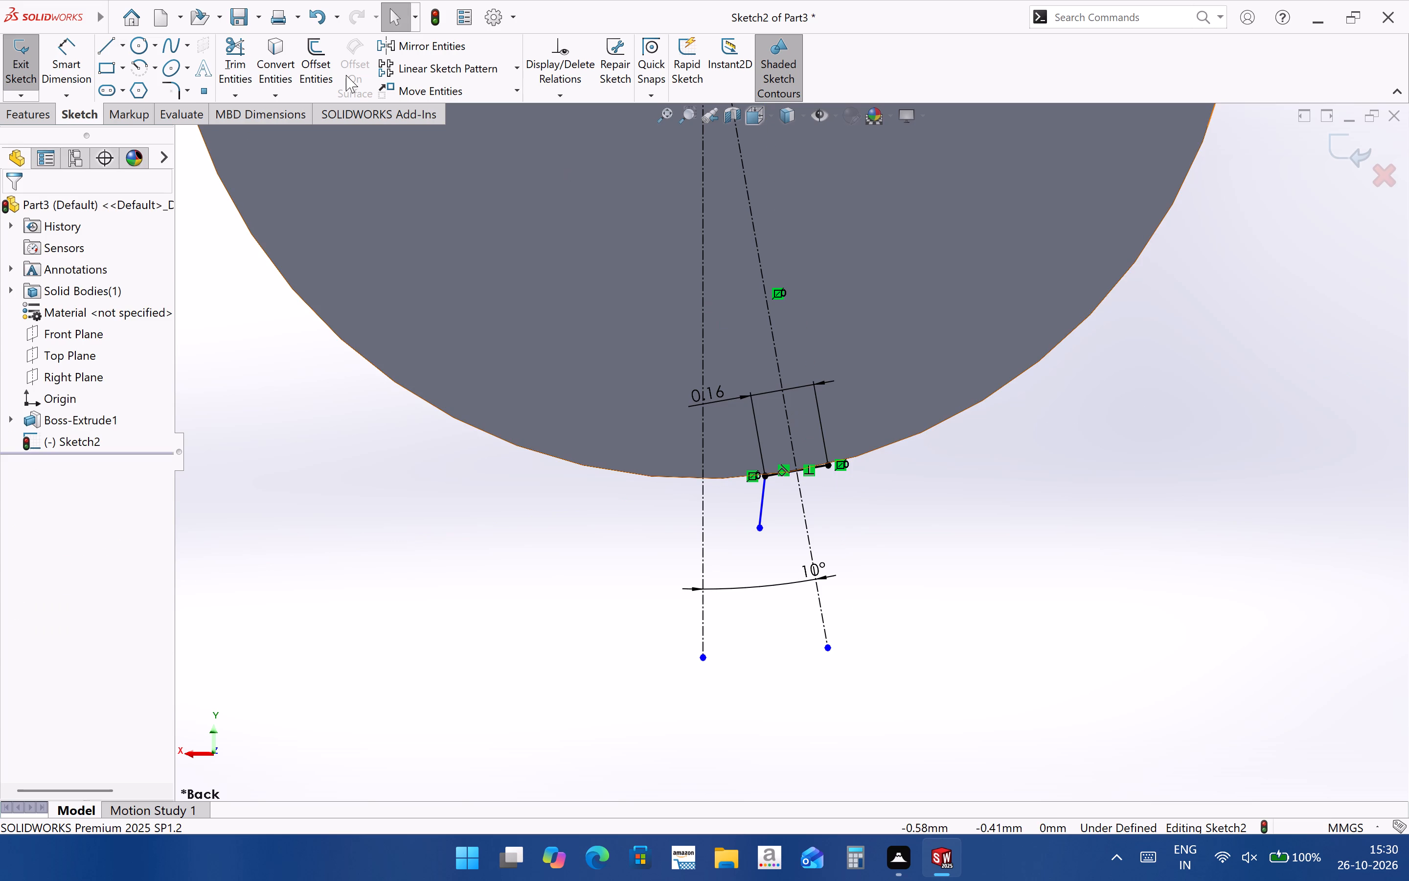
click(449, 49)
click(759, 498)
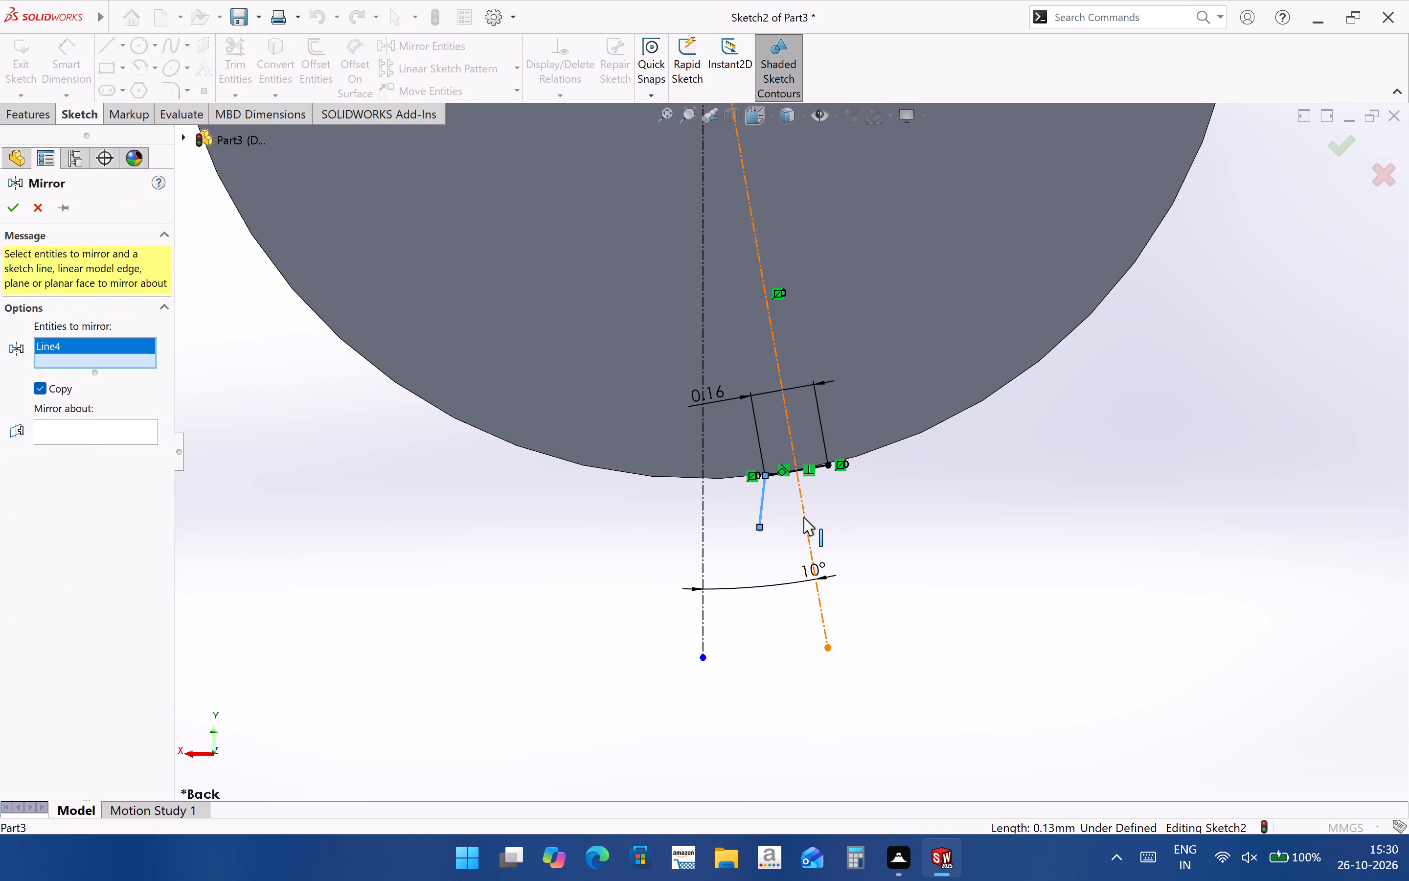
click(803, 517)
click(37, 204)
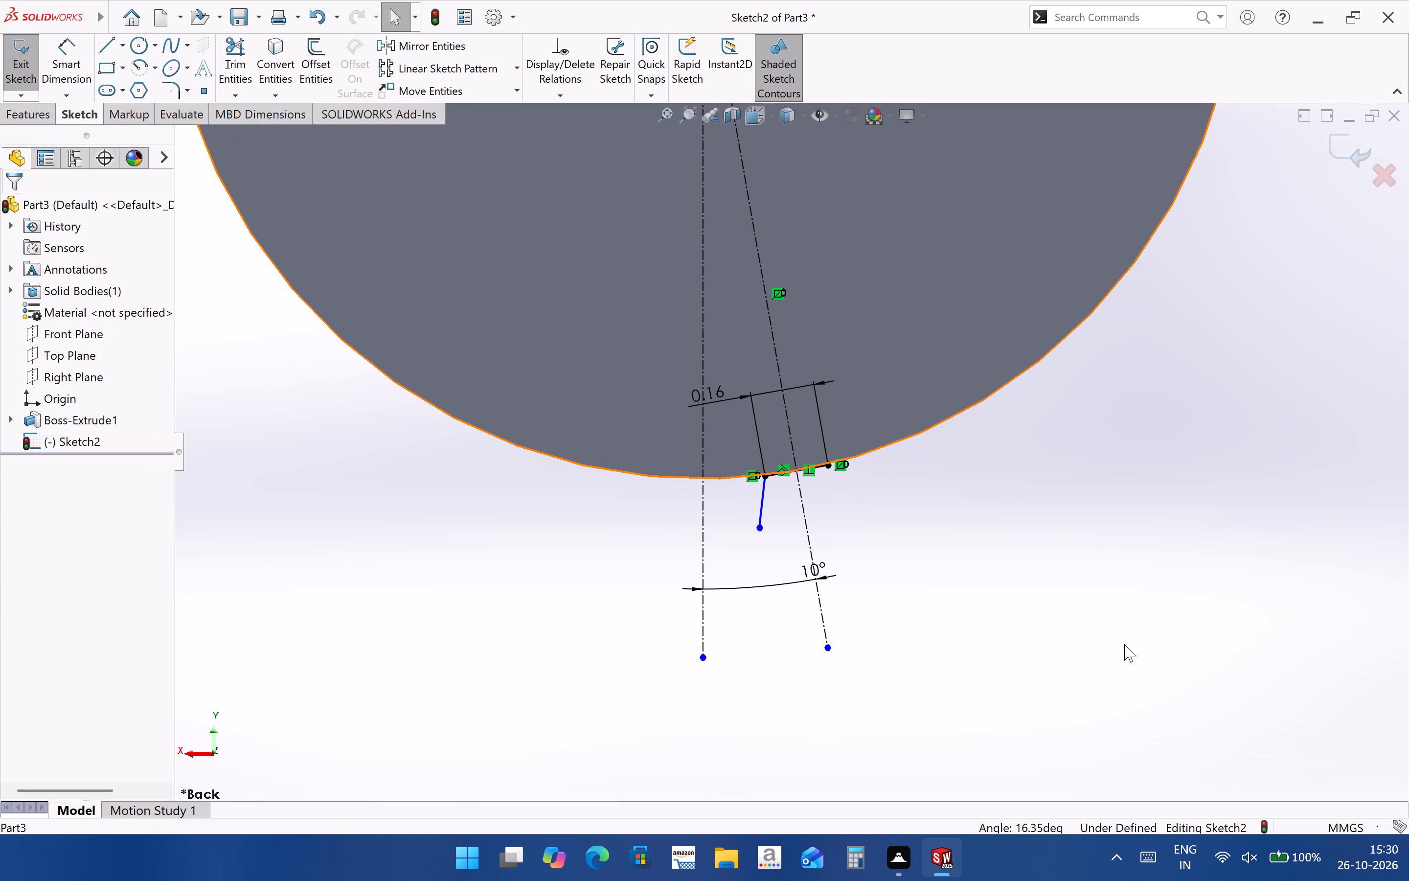
Extend the tooth flank with a line about 0.08 mm long, and draw a perpendicular line about 0.11 mm long to the angled centreline.
click(104, 52)
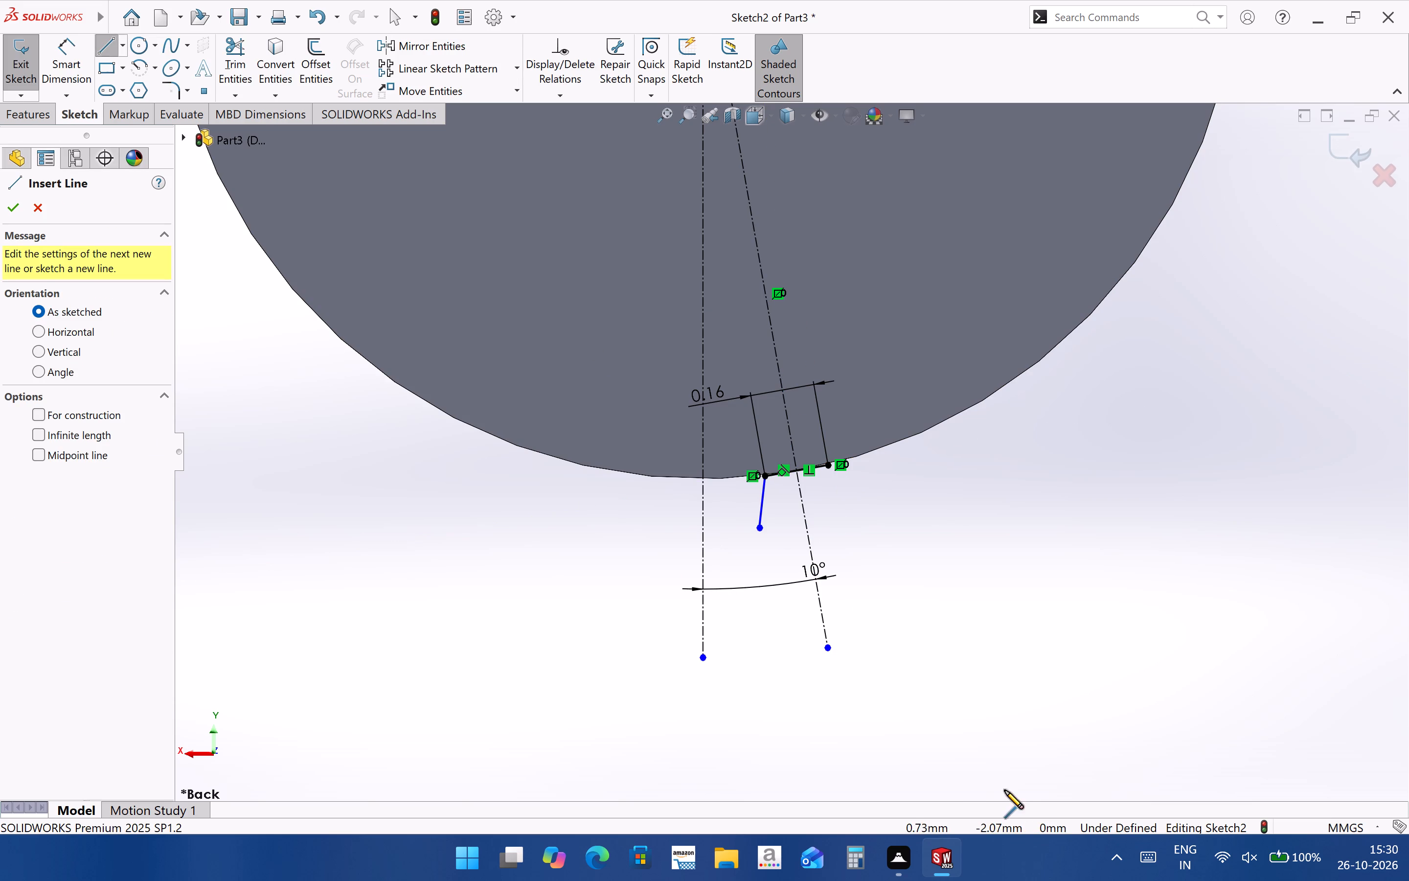
click(760, 527)
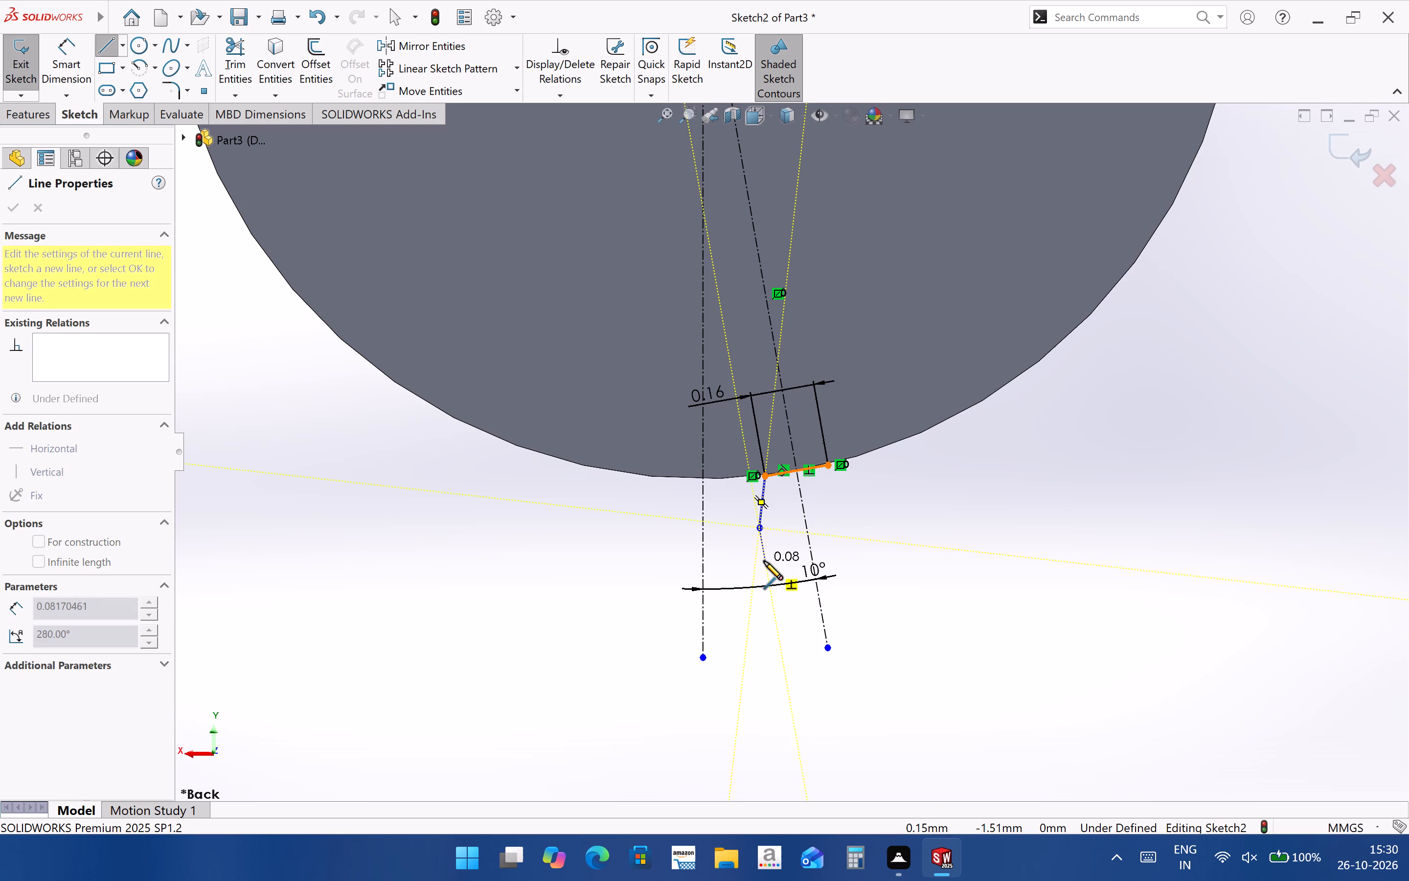
click(764, 561)
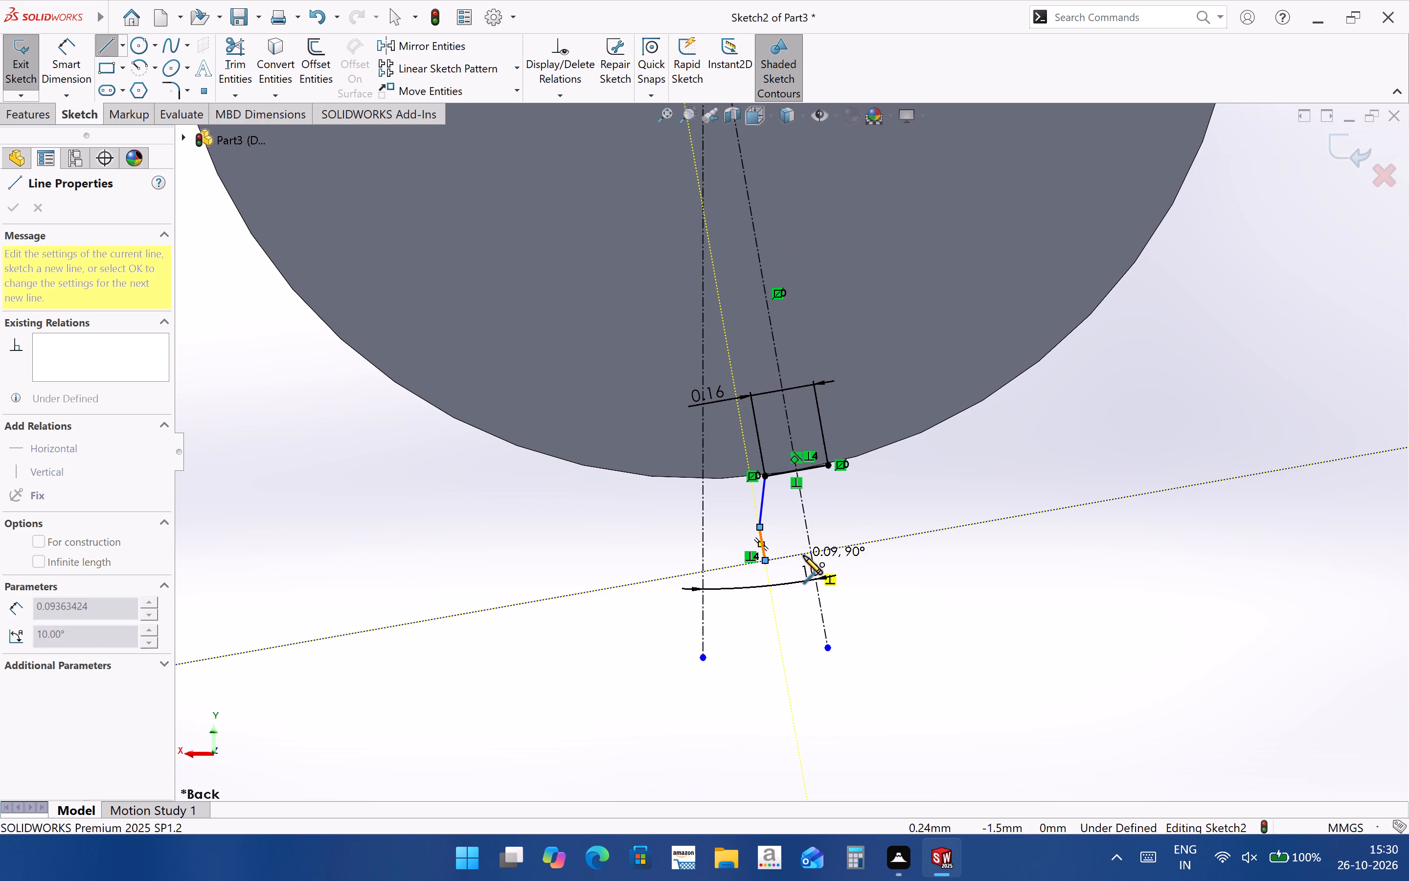
click(810, 555)
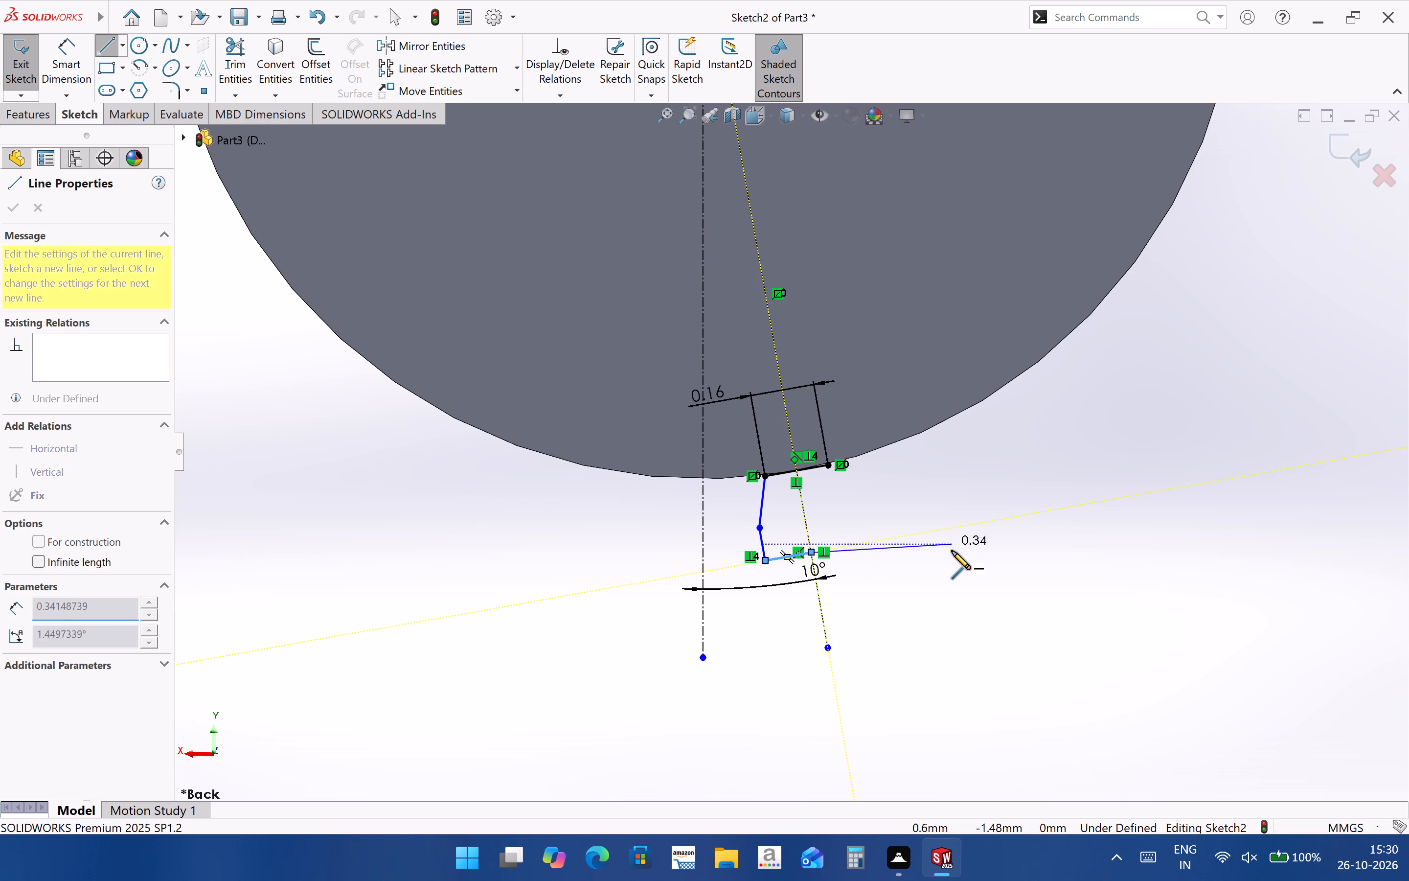
key(Escape)
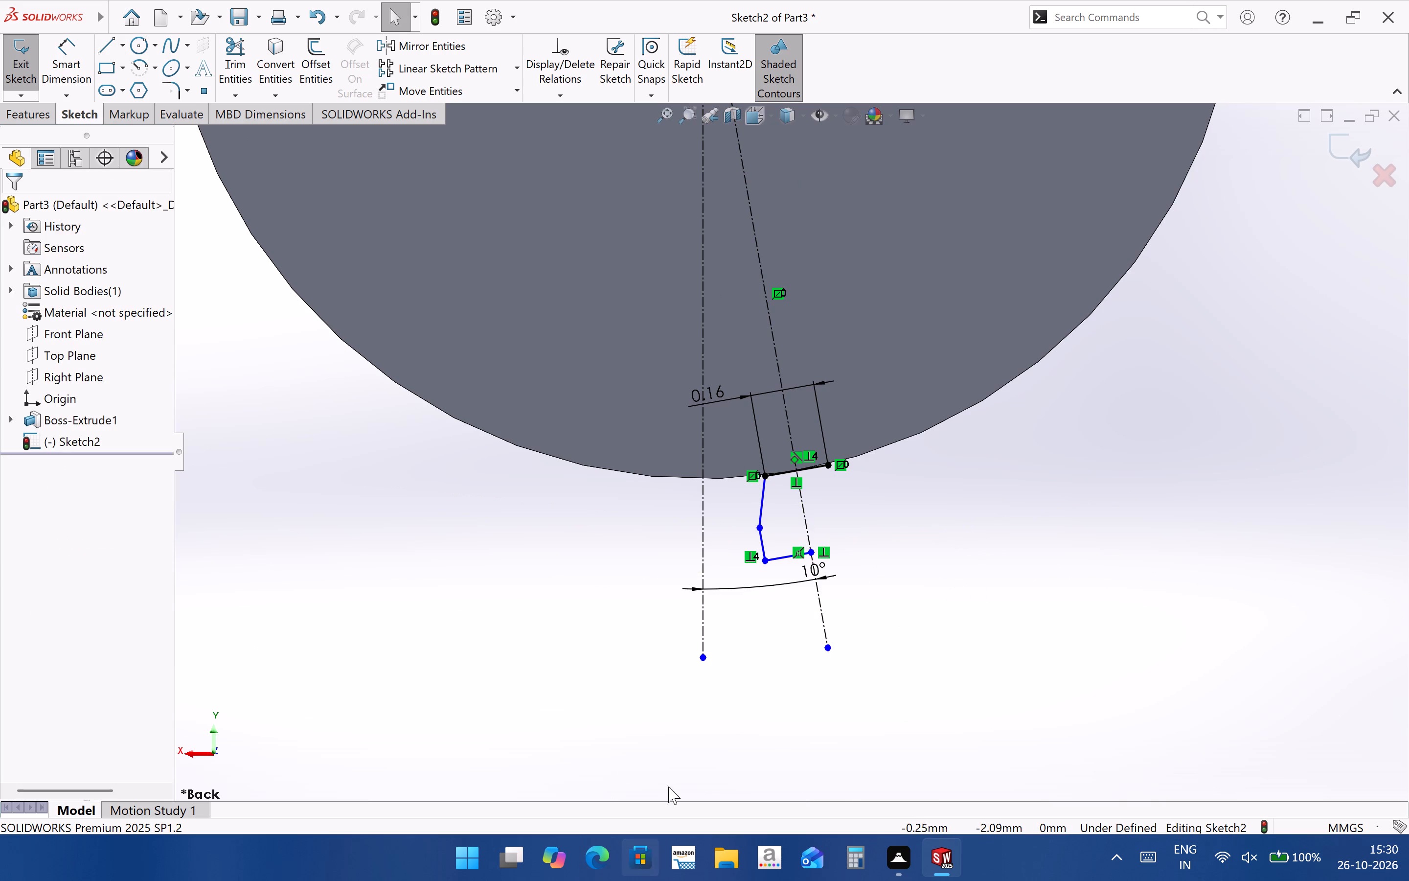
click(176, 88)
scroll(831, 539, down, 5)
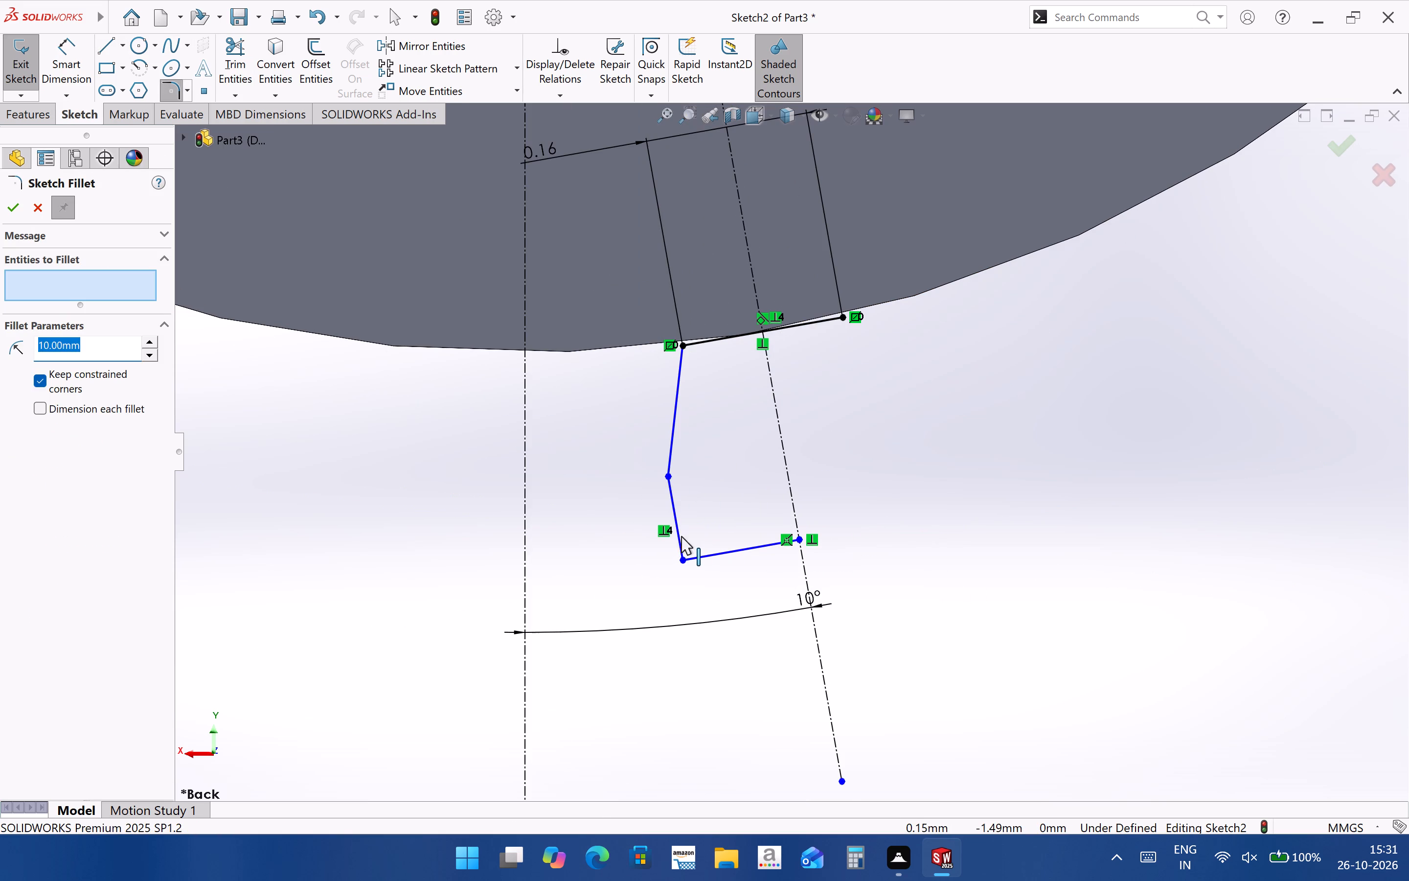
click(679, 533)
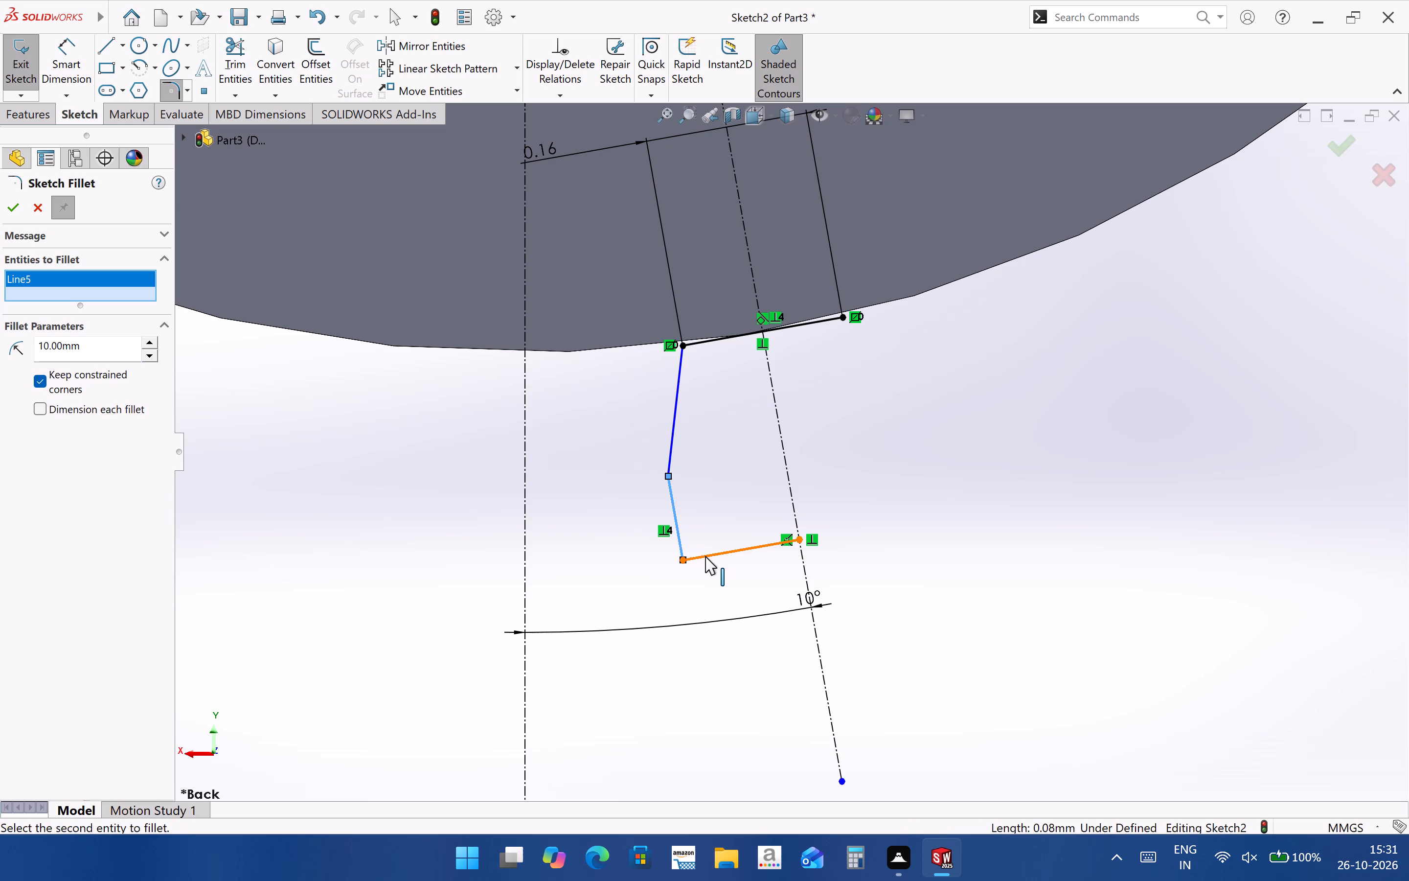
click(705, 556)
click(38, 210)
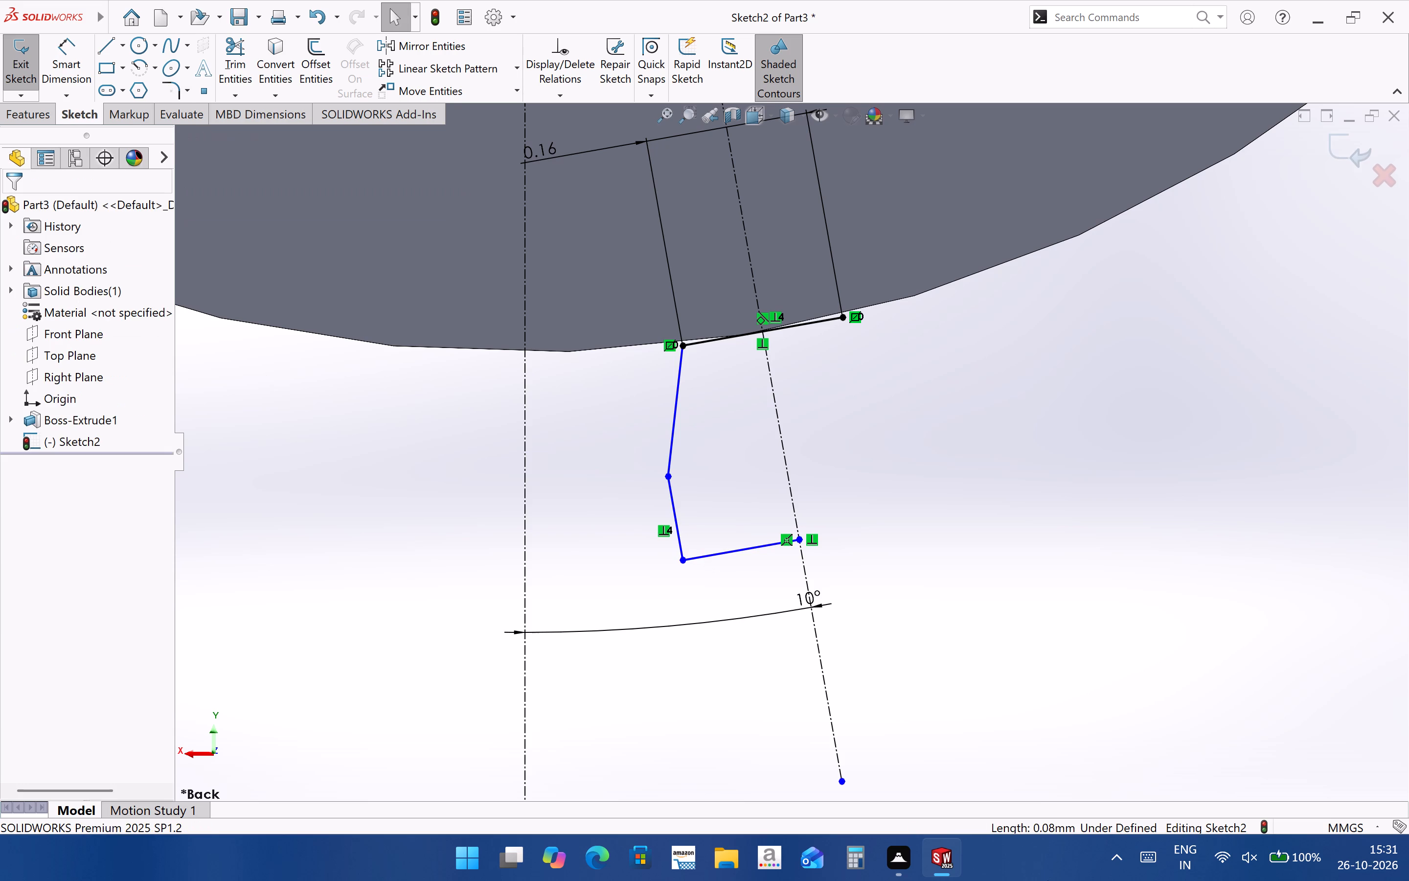
Set the sketch fillet radius to 0.10 mm and try it on the corner between the outer flank line and the tooth's tip line.
click(178, 94)
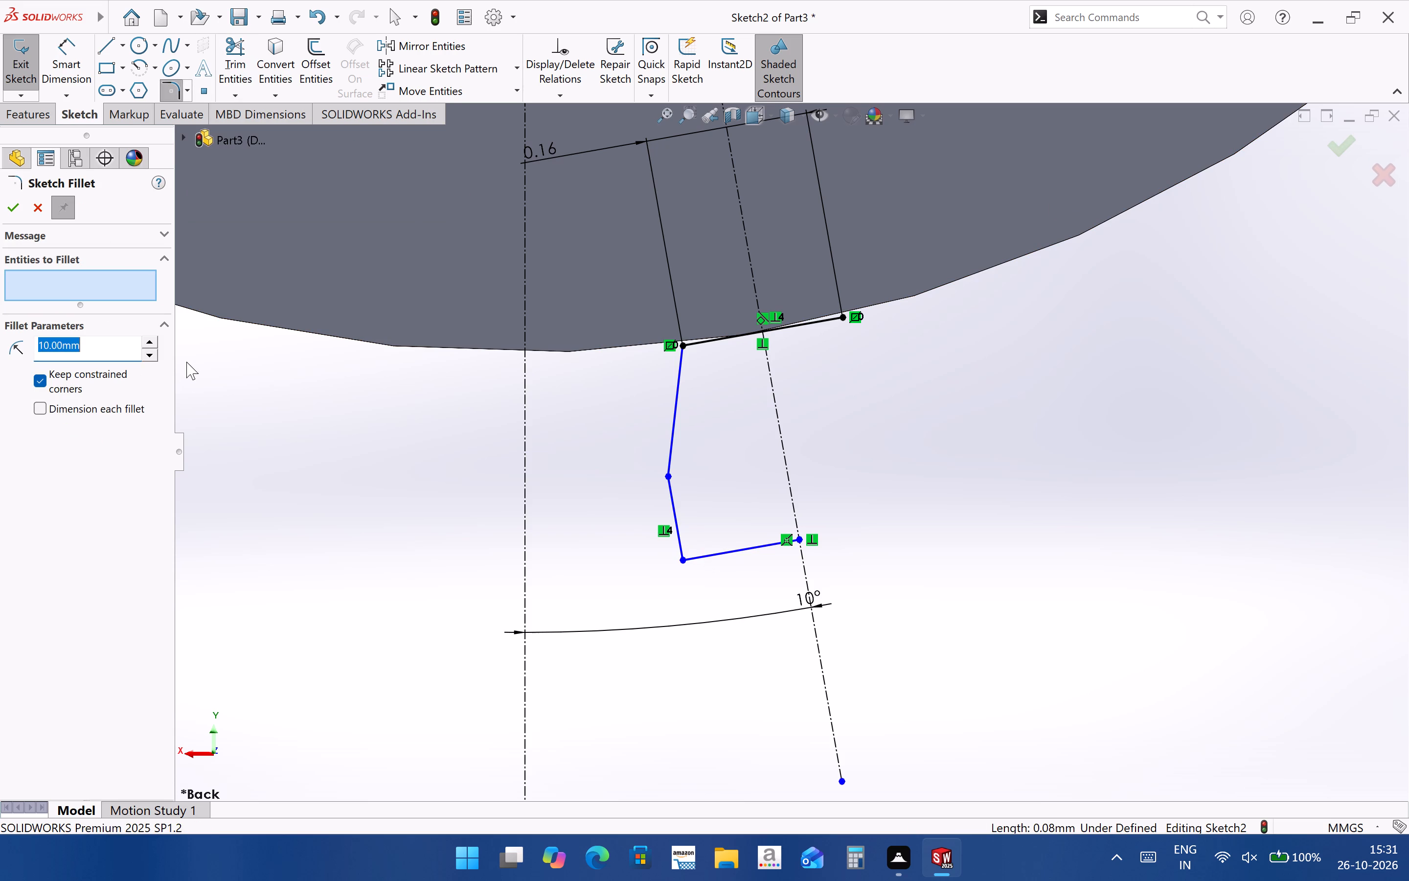
key(BackSpace)
text(0.1)
key(0)
key(Return)
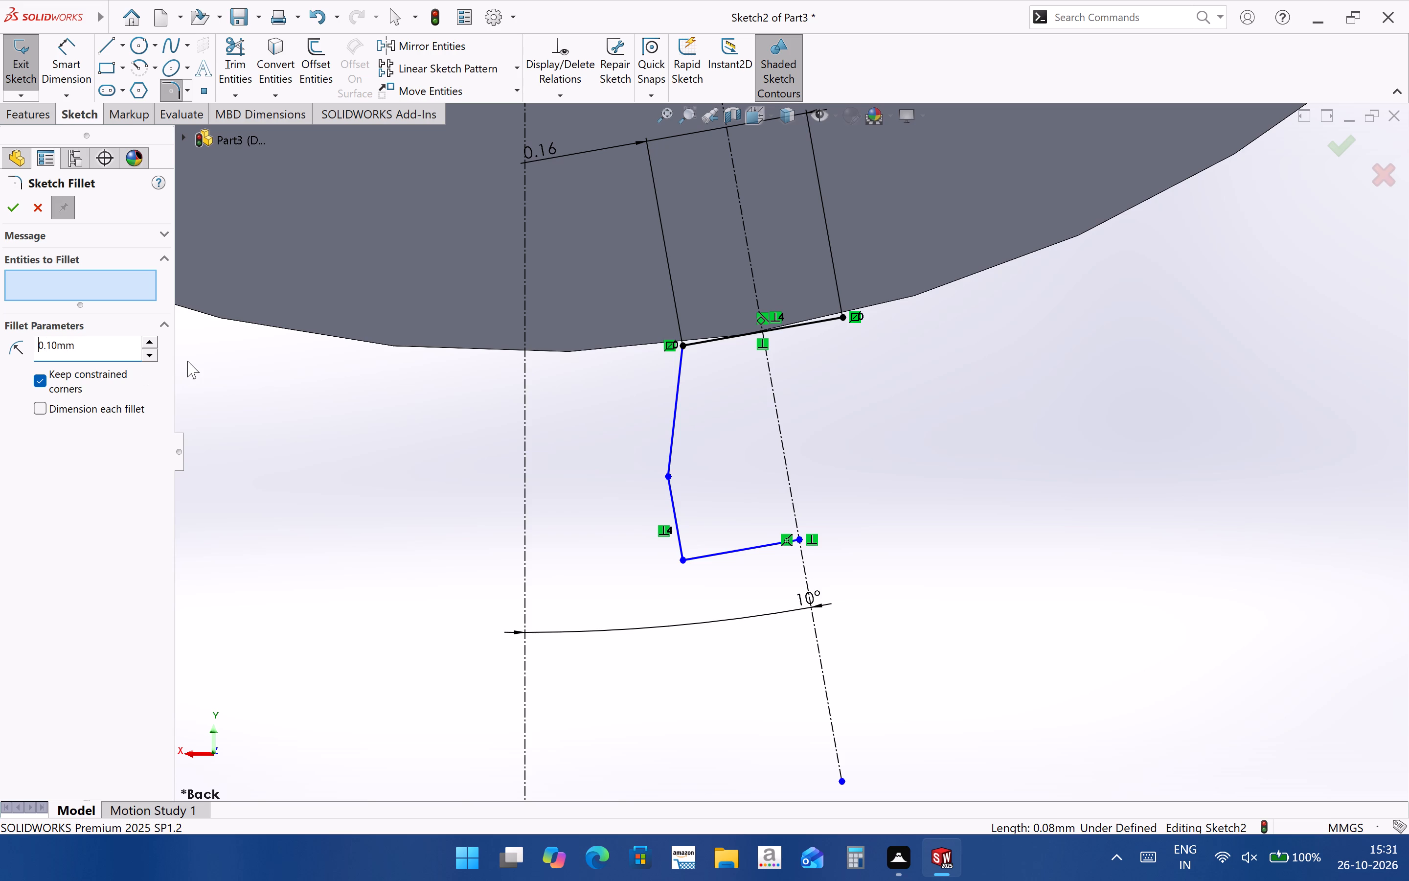
click(679, 527)
click(707, 553)
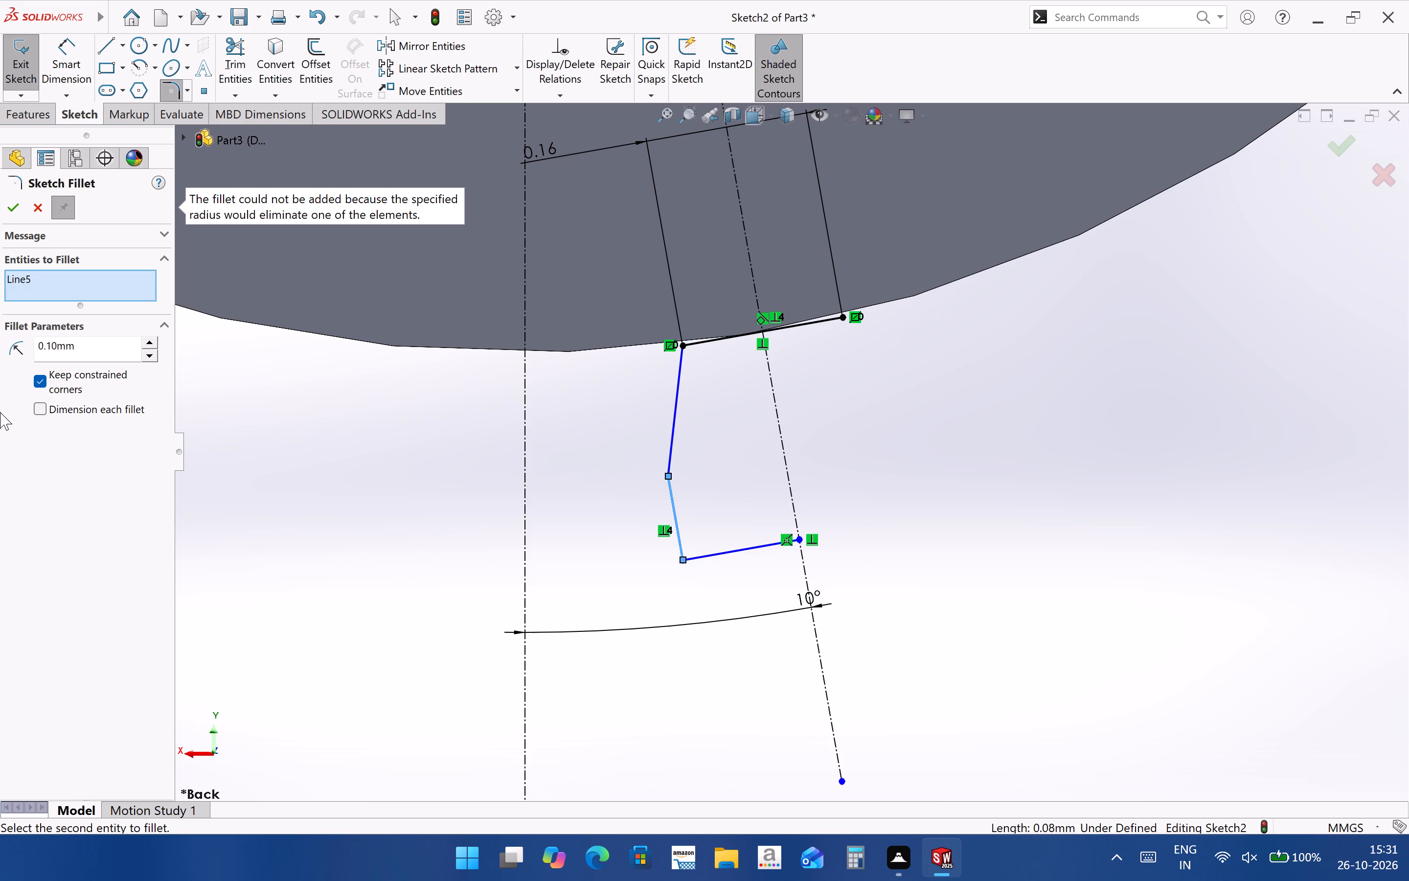
click(1019, 546)
scroll(732, 520, up, 1)
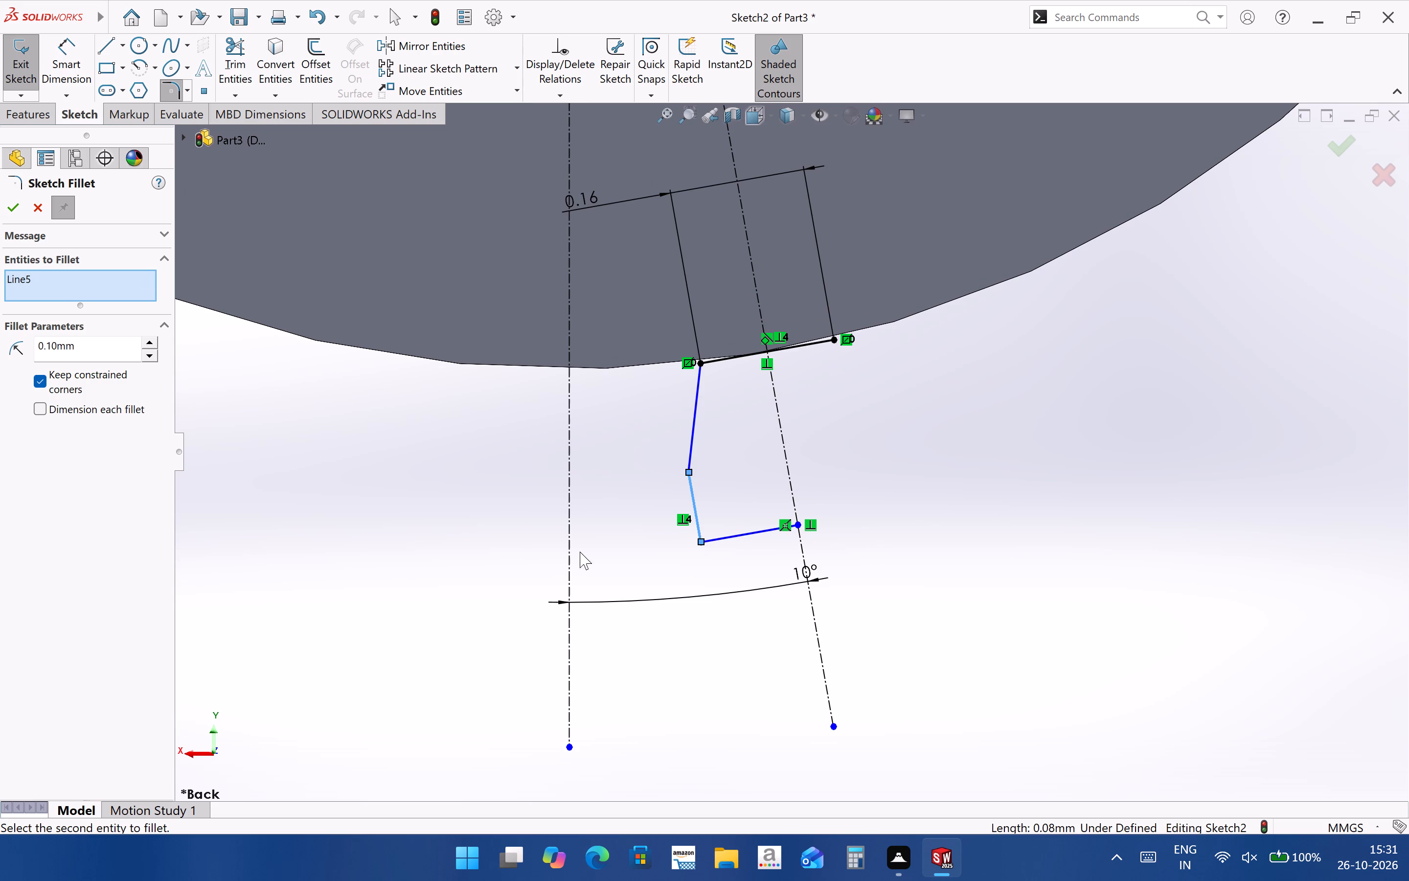
click(349, 429)
click(33, 276)
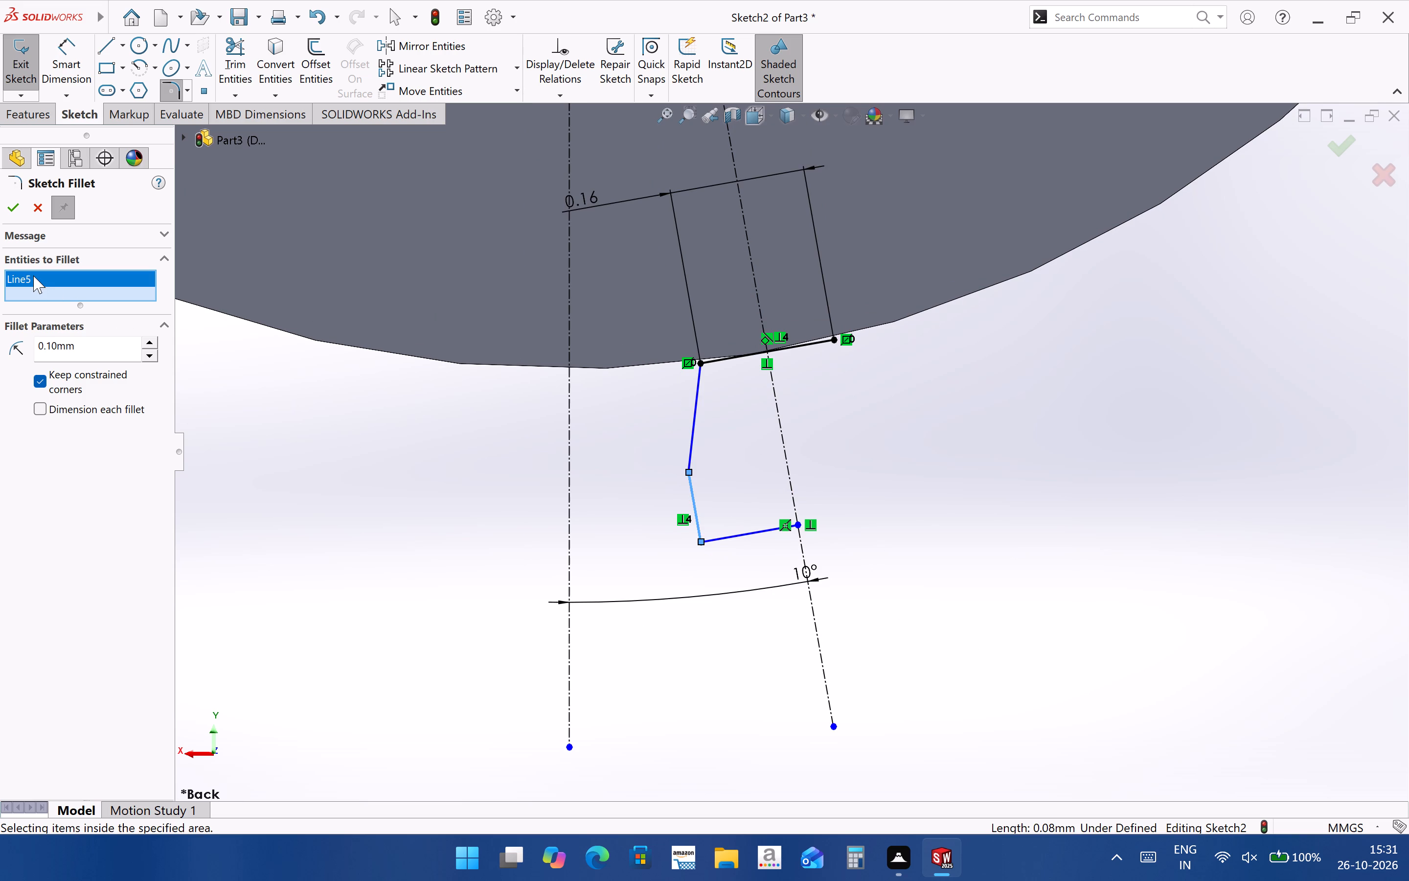
key(Delete)
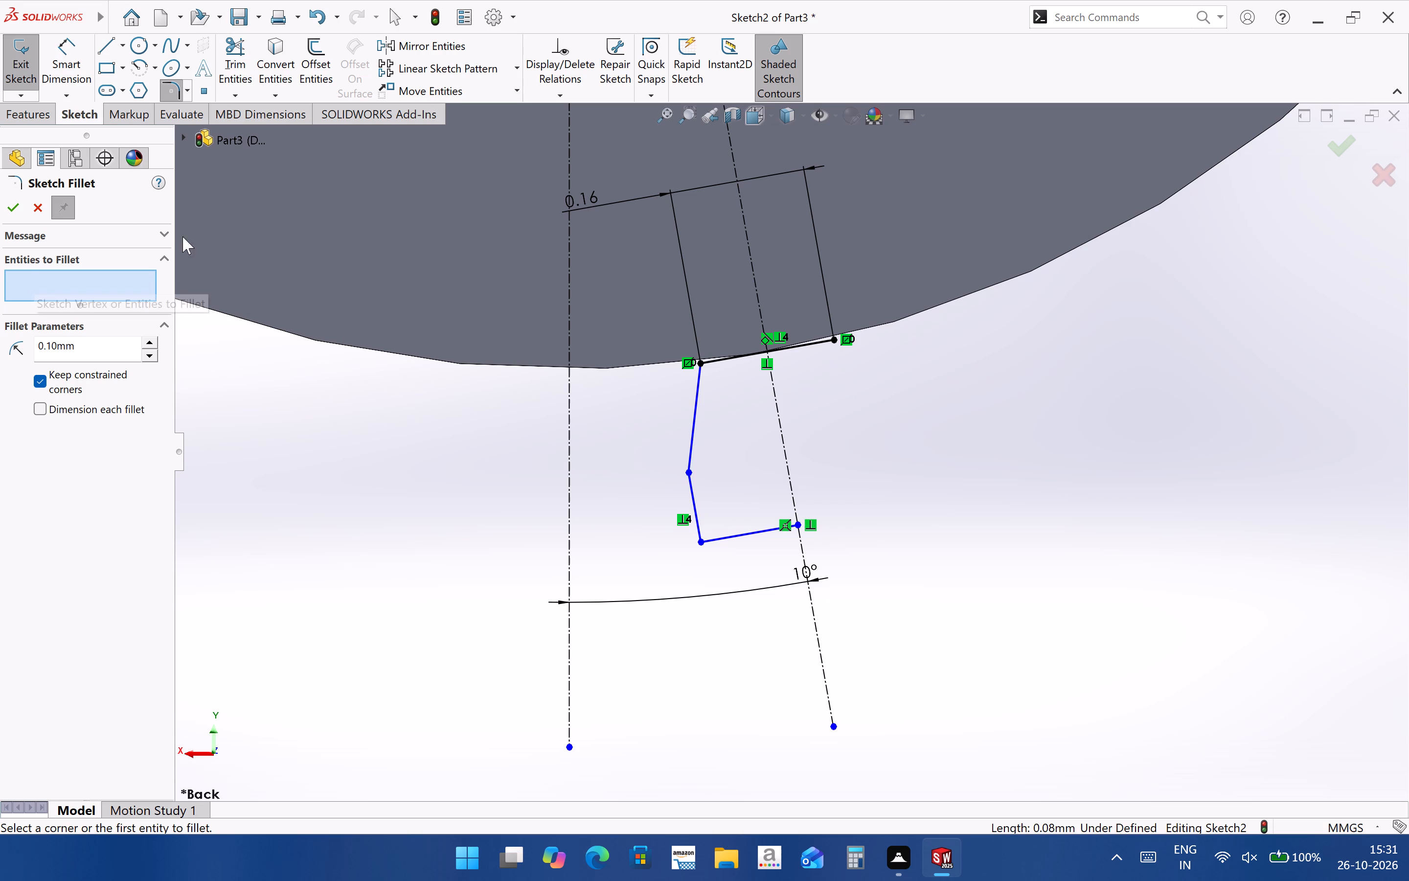
Fillet the bend between the two tooth flank lines with the 0.10 mm radius.
click(693, 440)
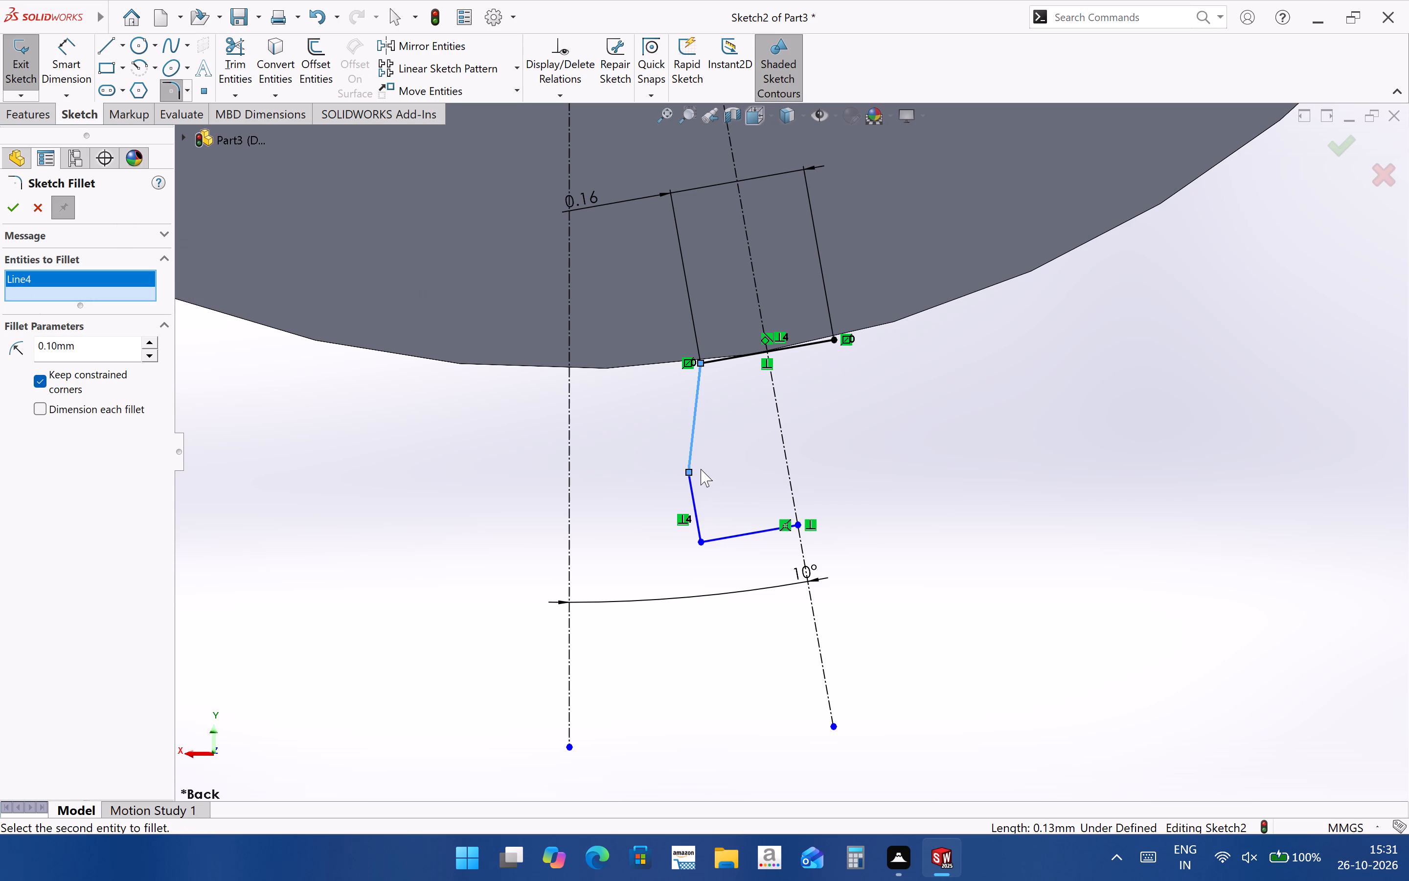
click(692, 500)
click(10, 213)
click(848, 486)
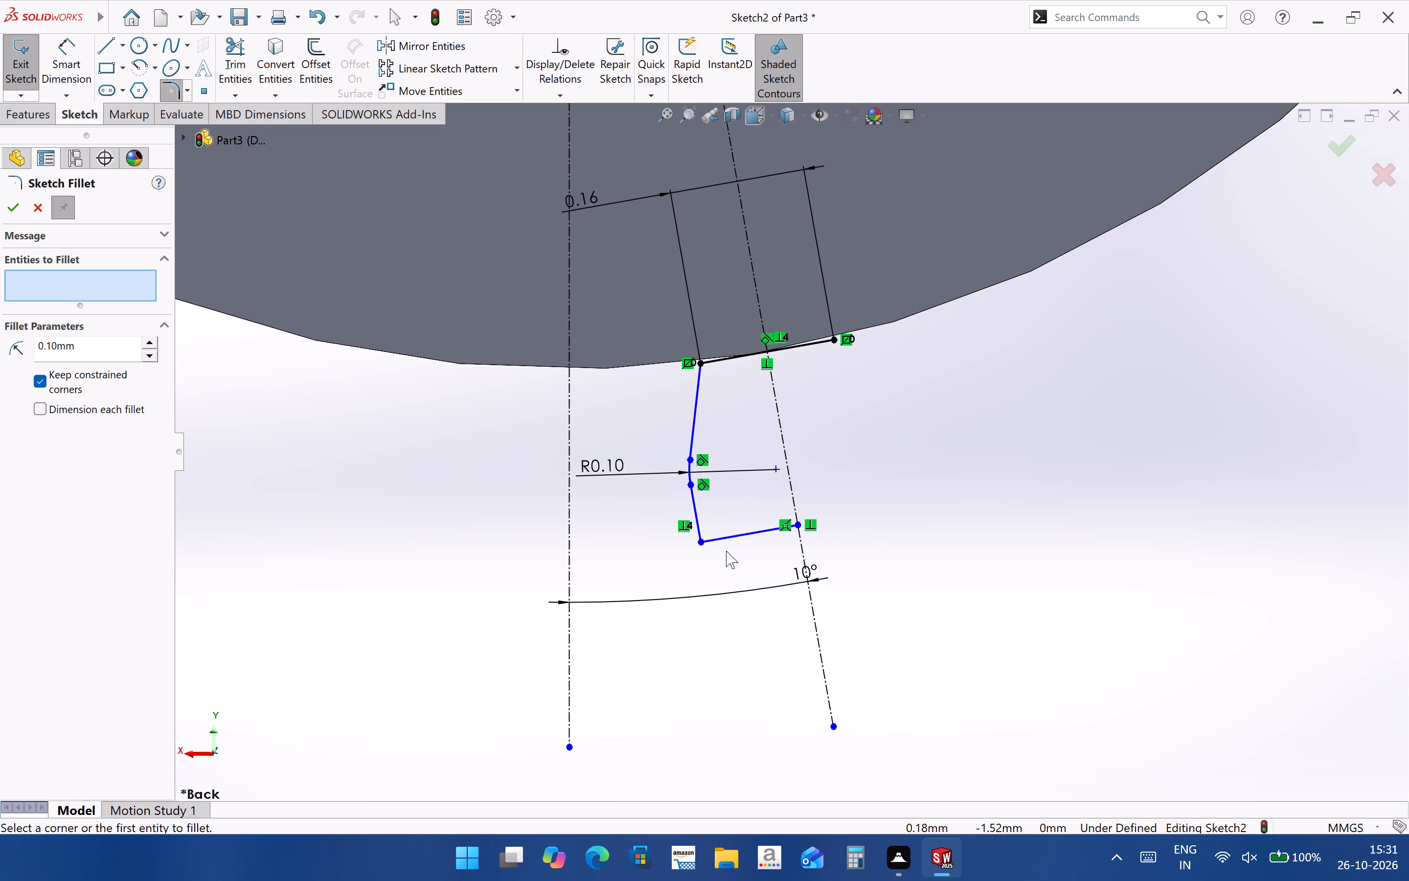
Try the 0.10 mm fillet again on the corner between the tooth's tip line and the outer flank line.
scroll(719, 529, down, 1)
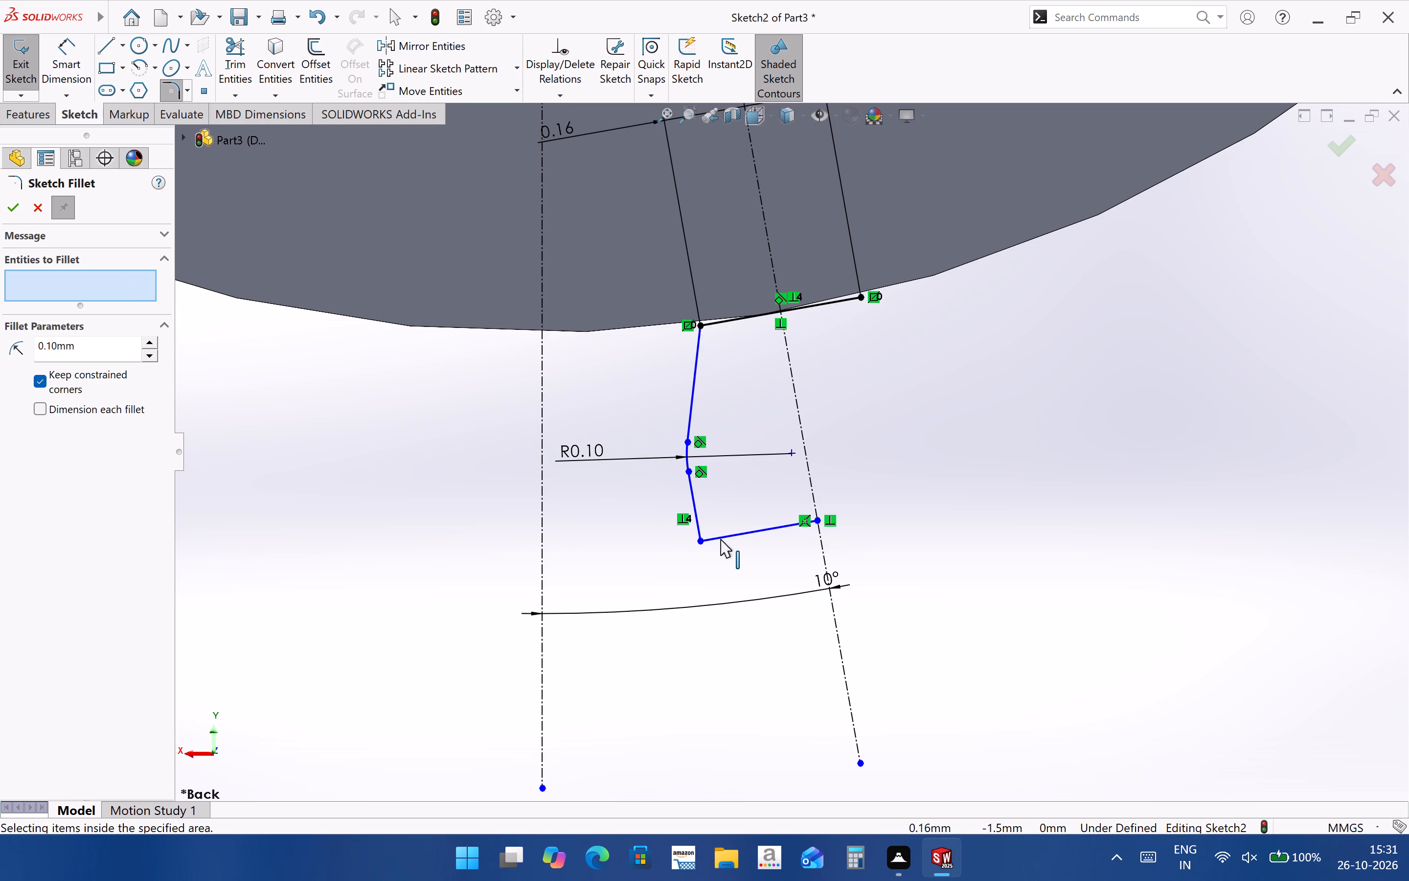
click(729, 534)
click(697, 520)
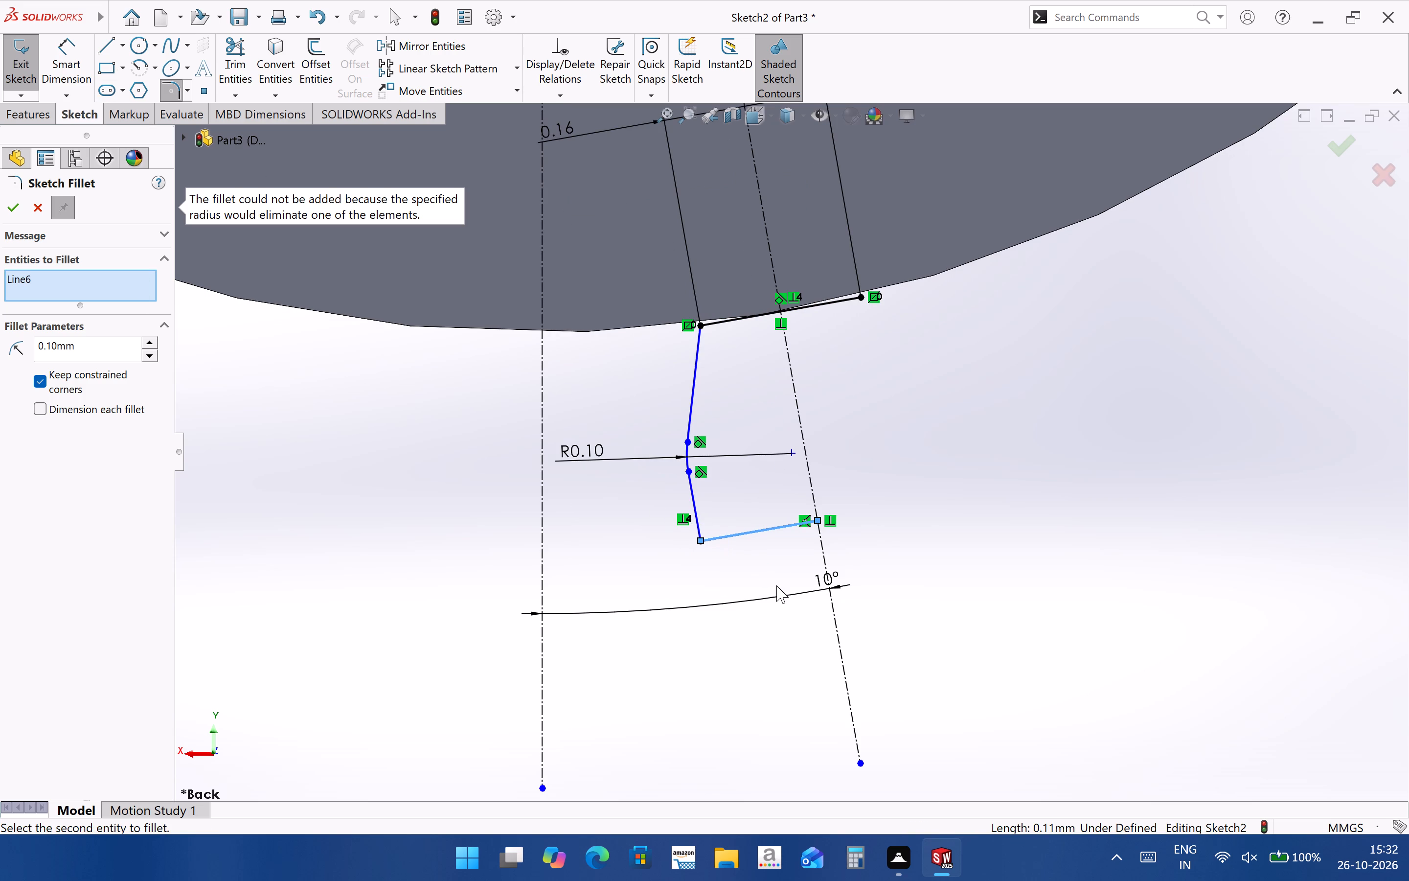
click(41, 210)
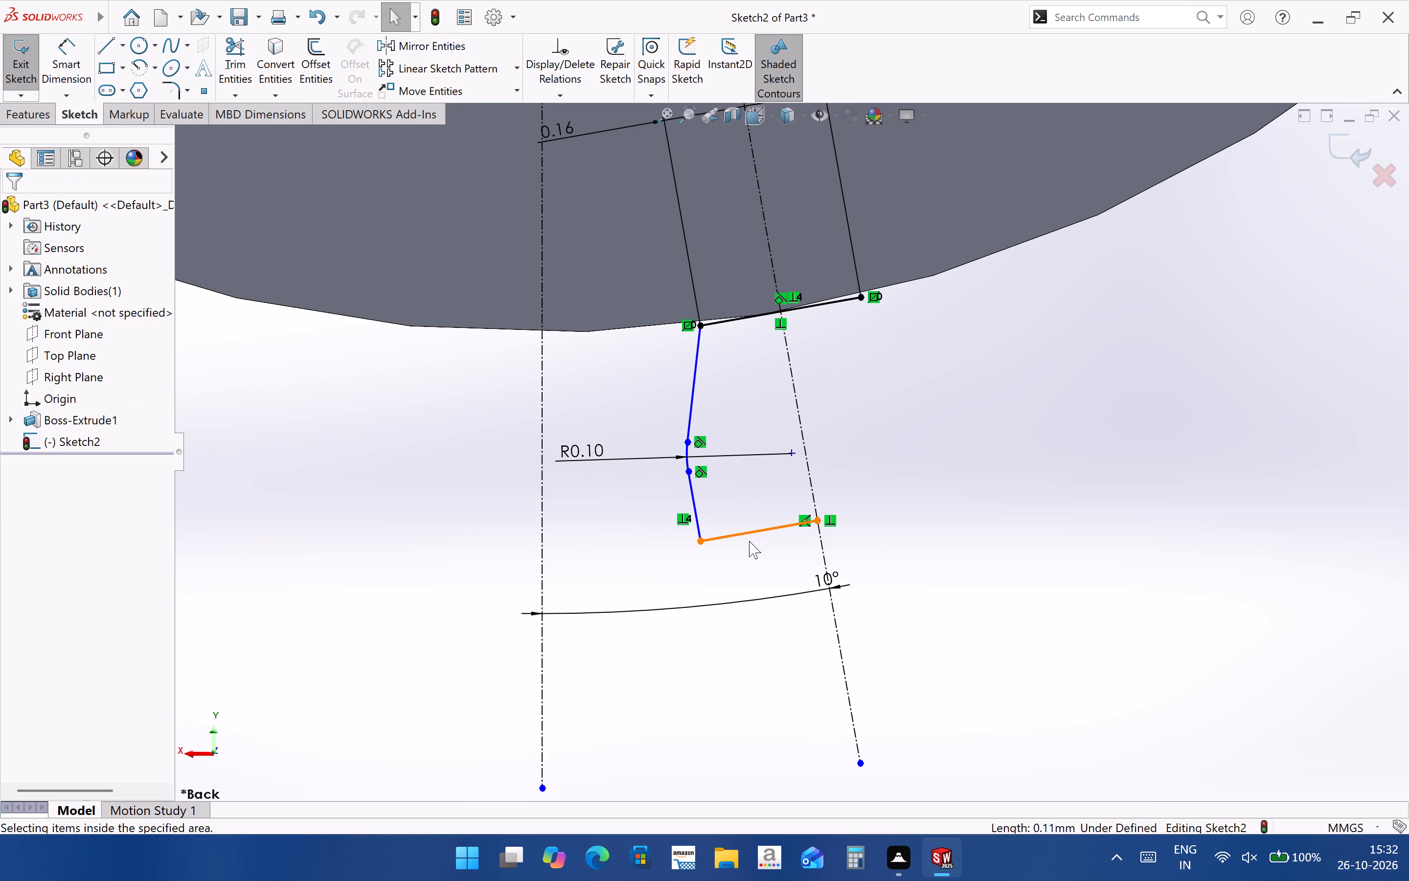
Dimension the distance between the tooth's tip line and the short tangent line on the cylinder's edge at 0.20 mm.
click(81, 62)
click(778, 529)
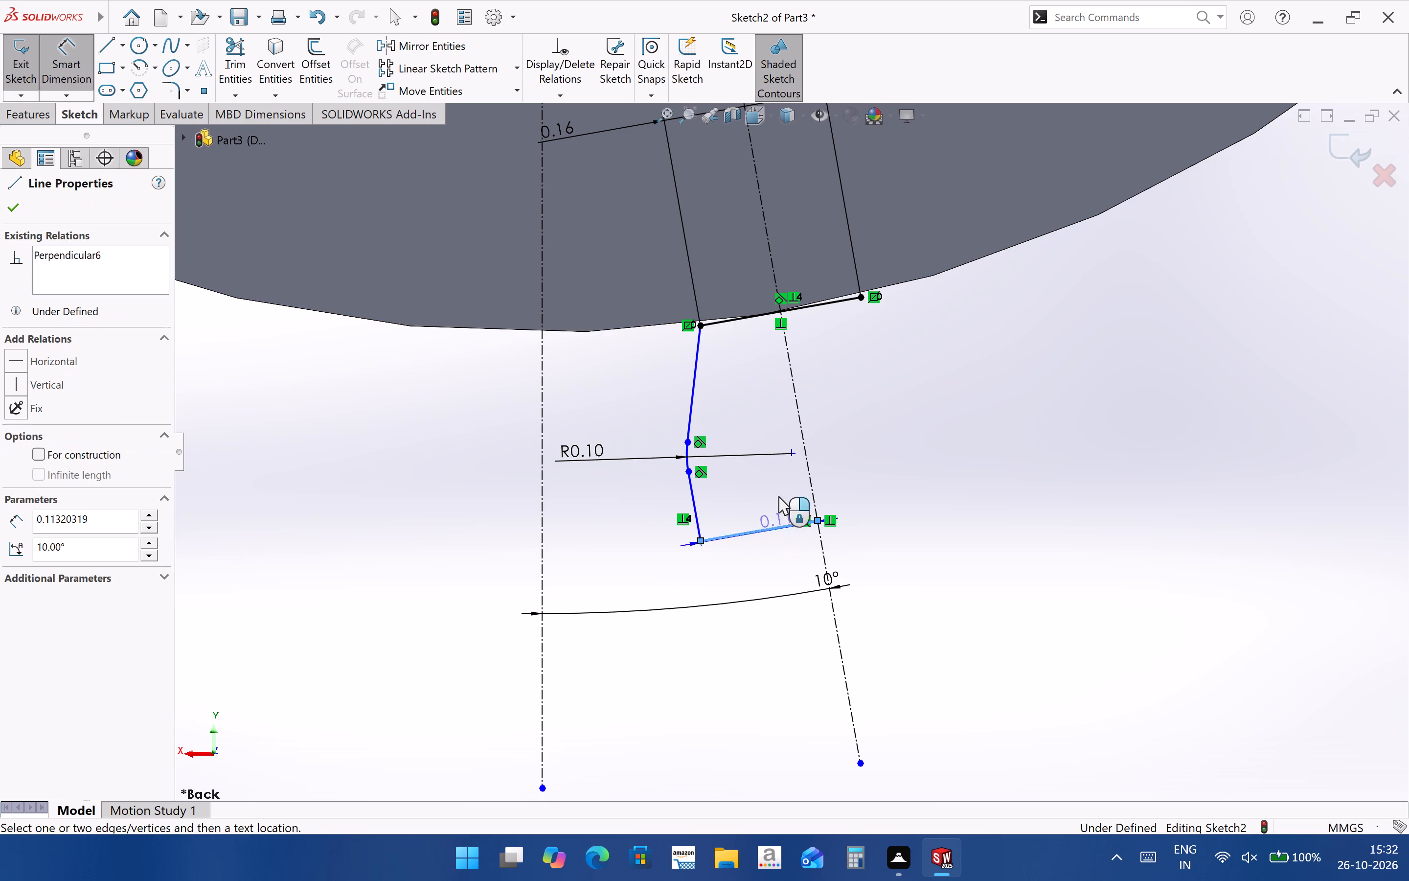
click(740, 318)
click(865, 402)
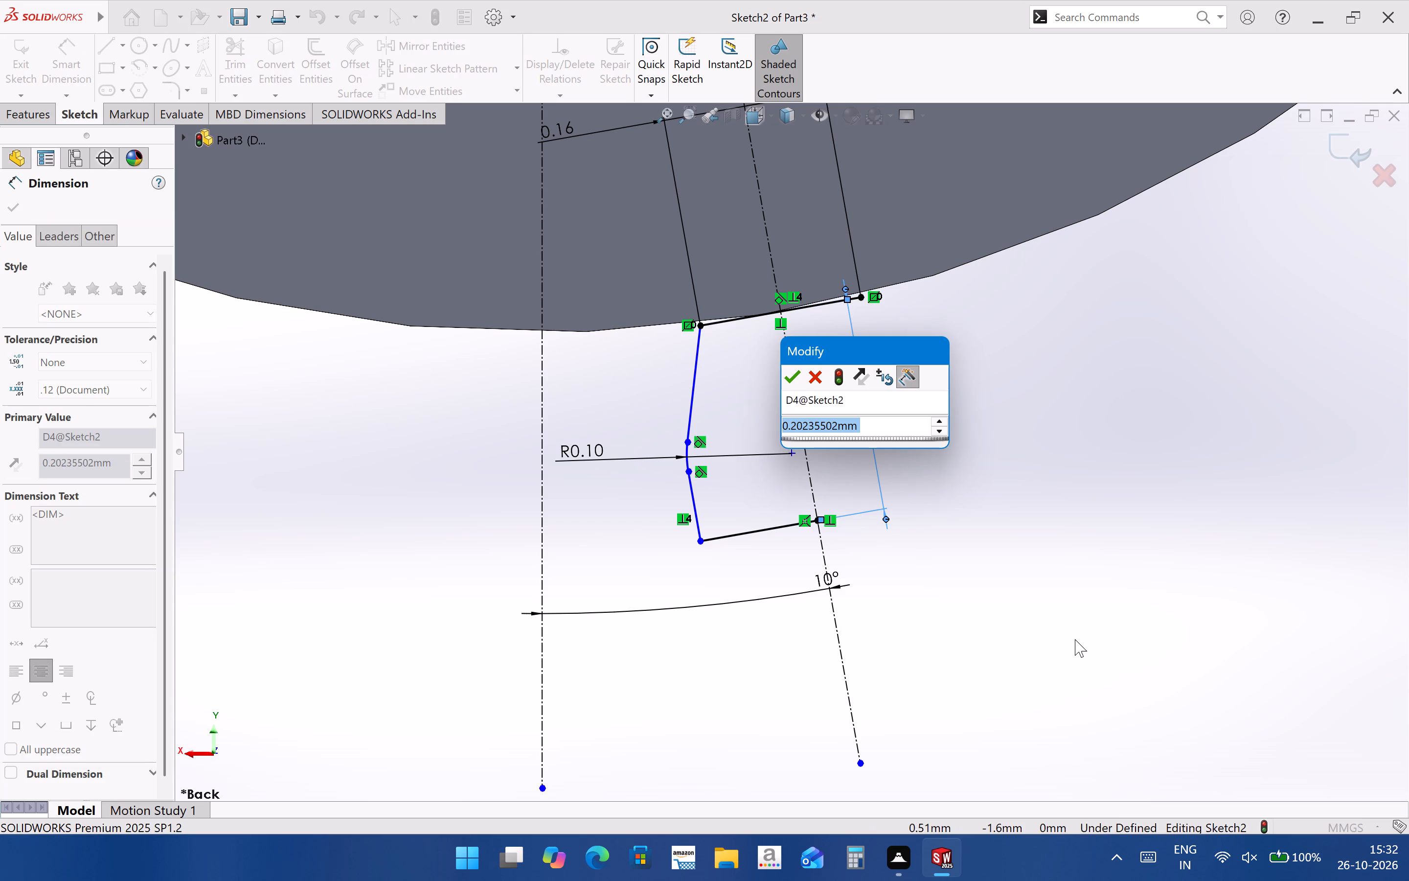
text(0.20)
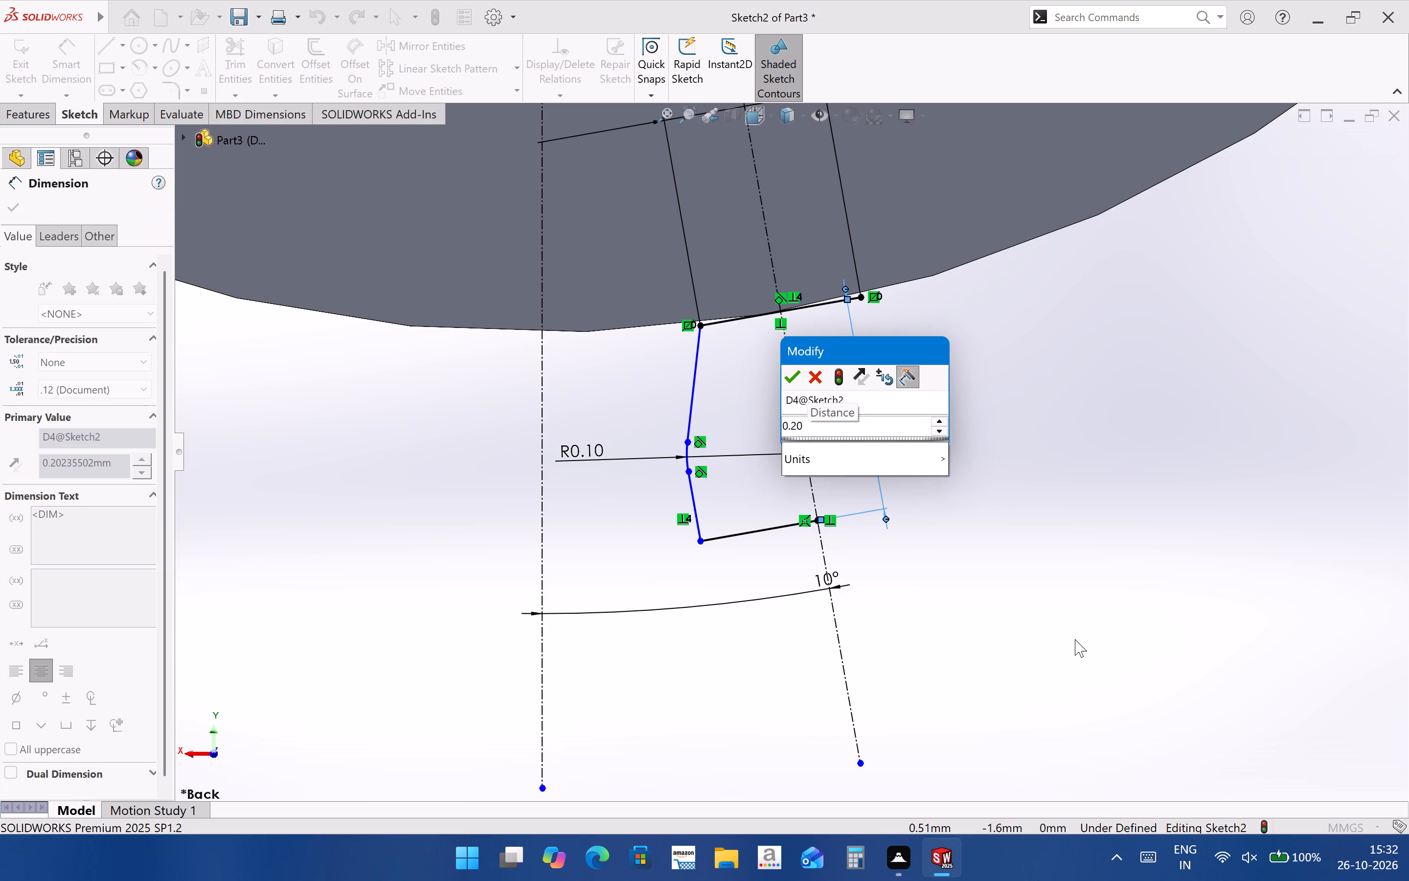
key(Return)
click(1075, 639)
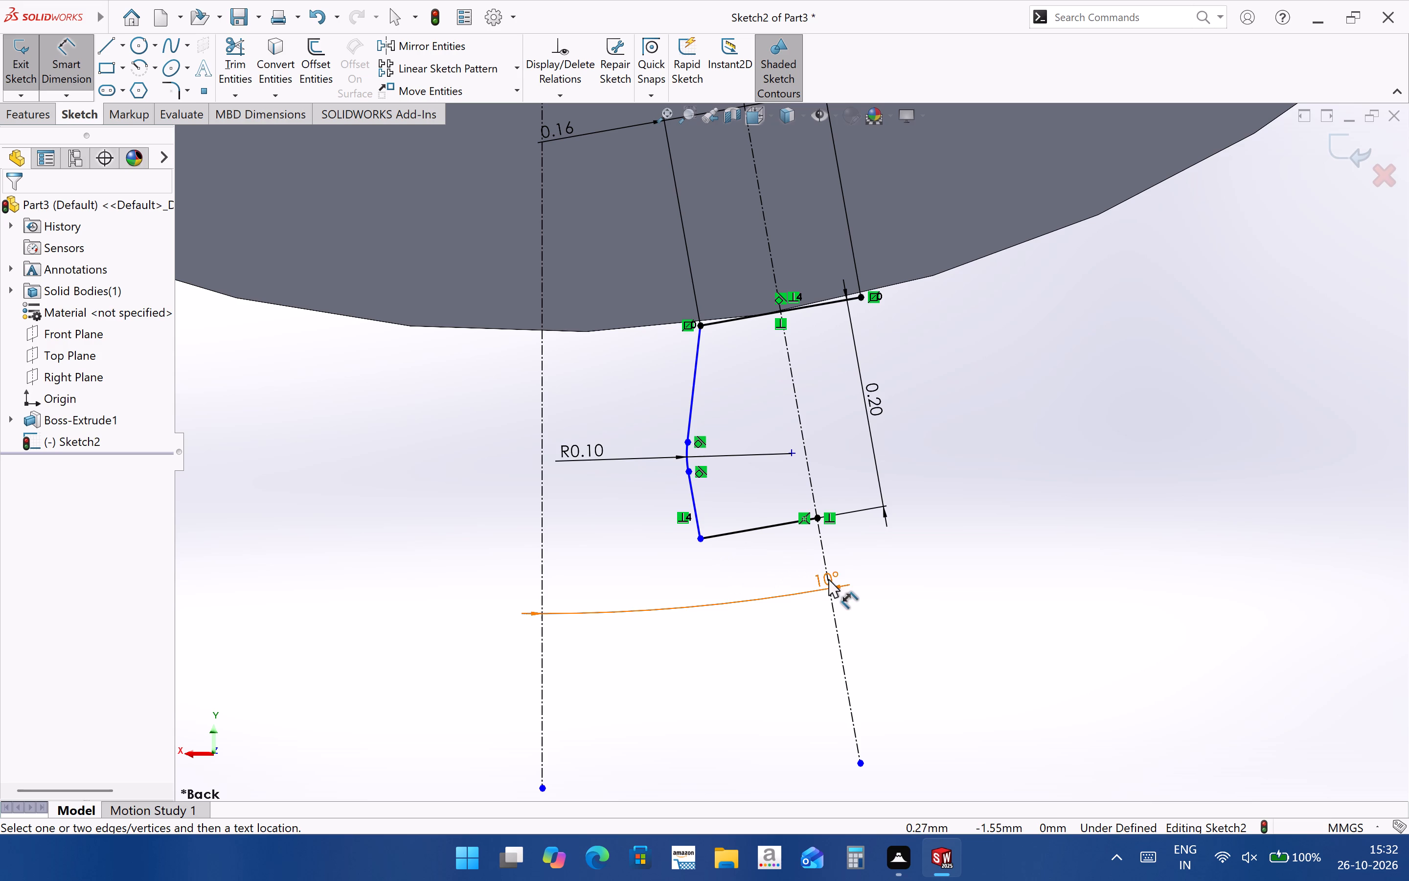
Dimension the length of the tooth's tip line as 0.35/2 mm.
click(766, 528)
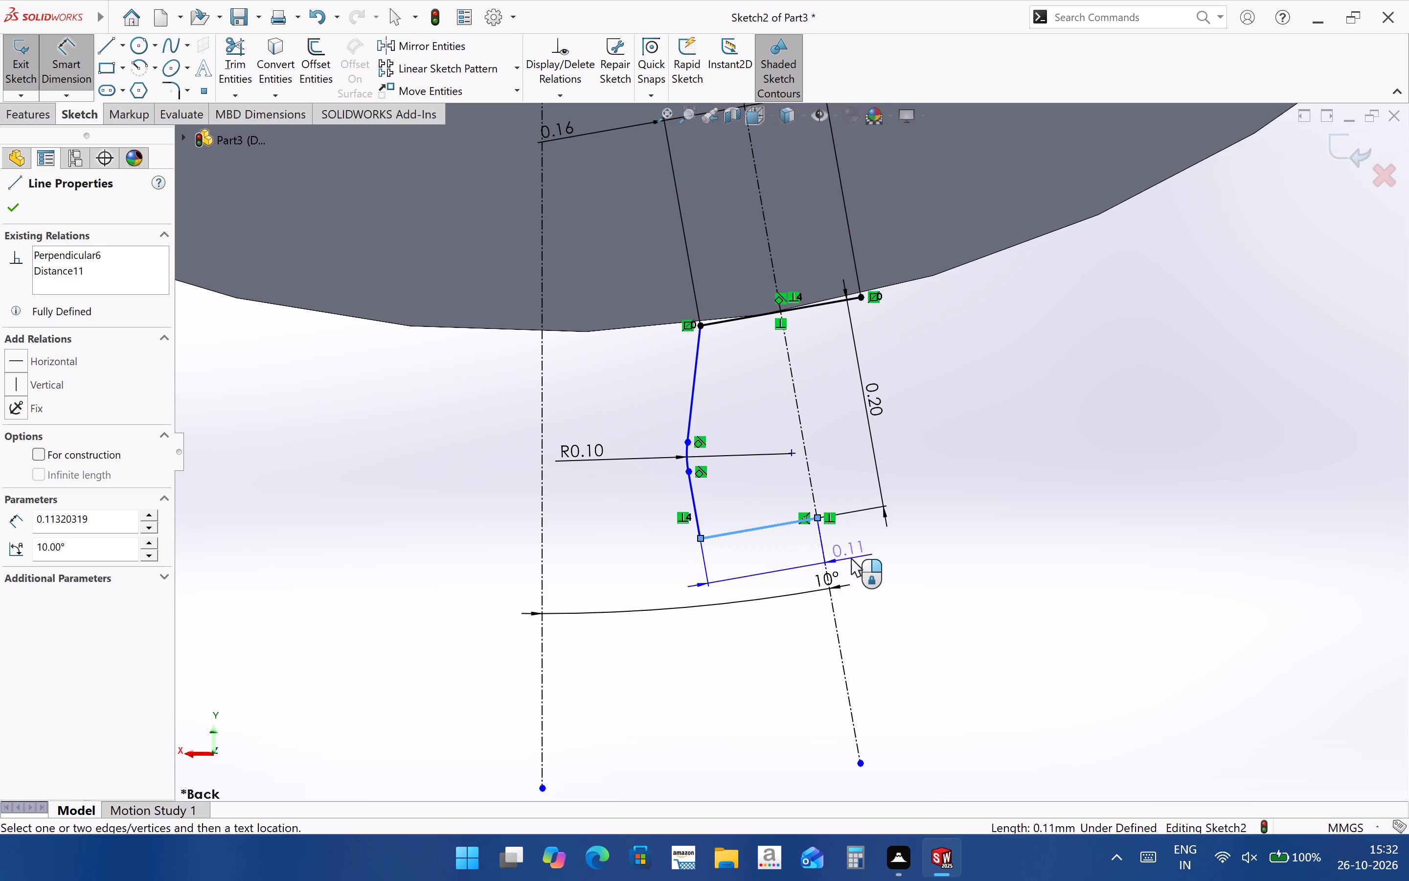
click(848, 560)
text(0.35)
text(/2)
key(Return)
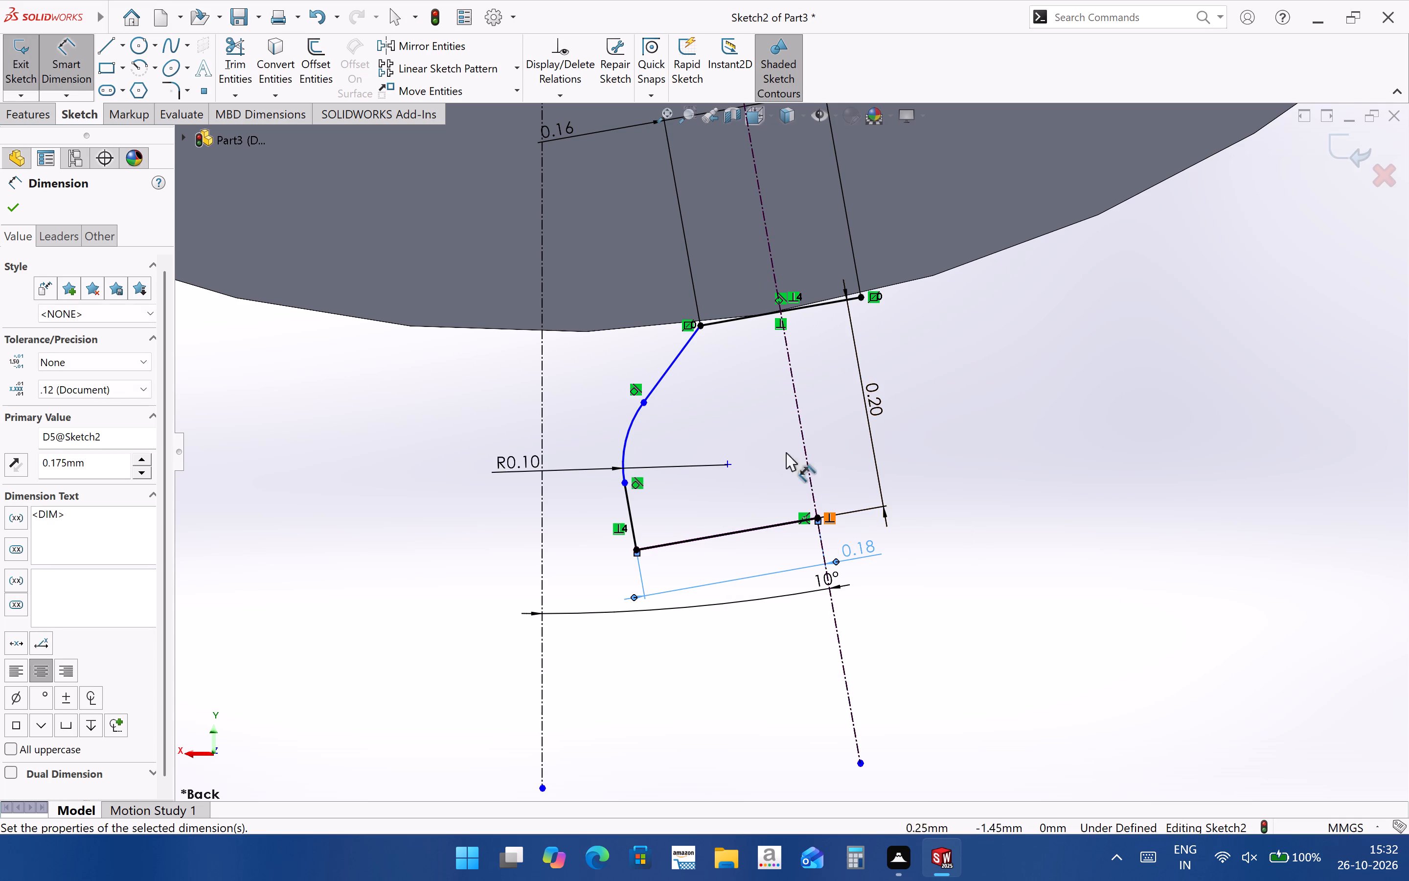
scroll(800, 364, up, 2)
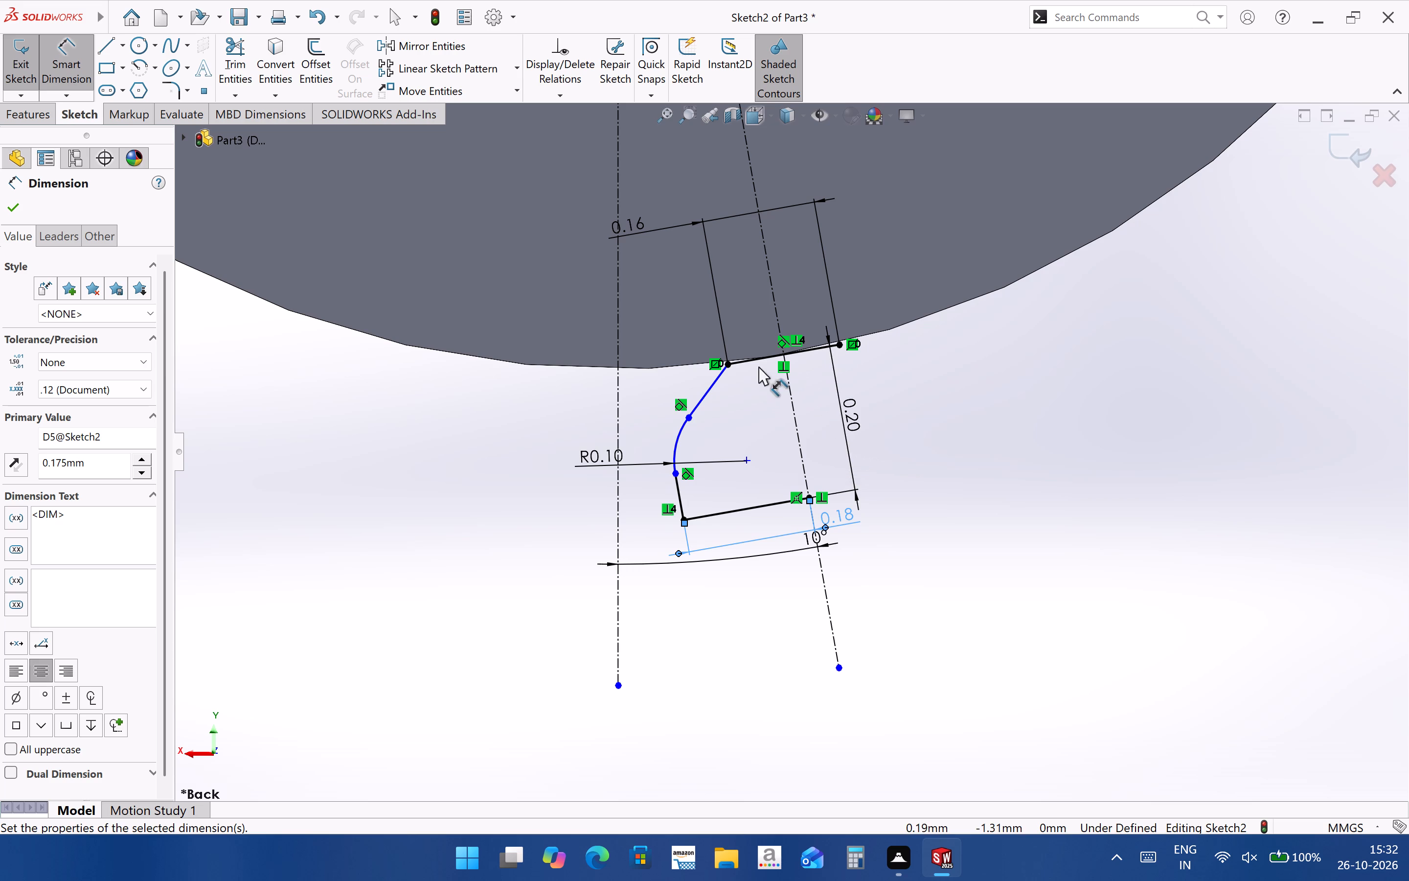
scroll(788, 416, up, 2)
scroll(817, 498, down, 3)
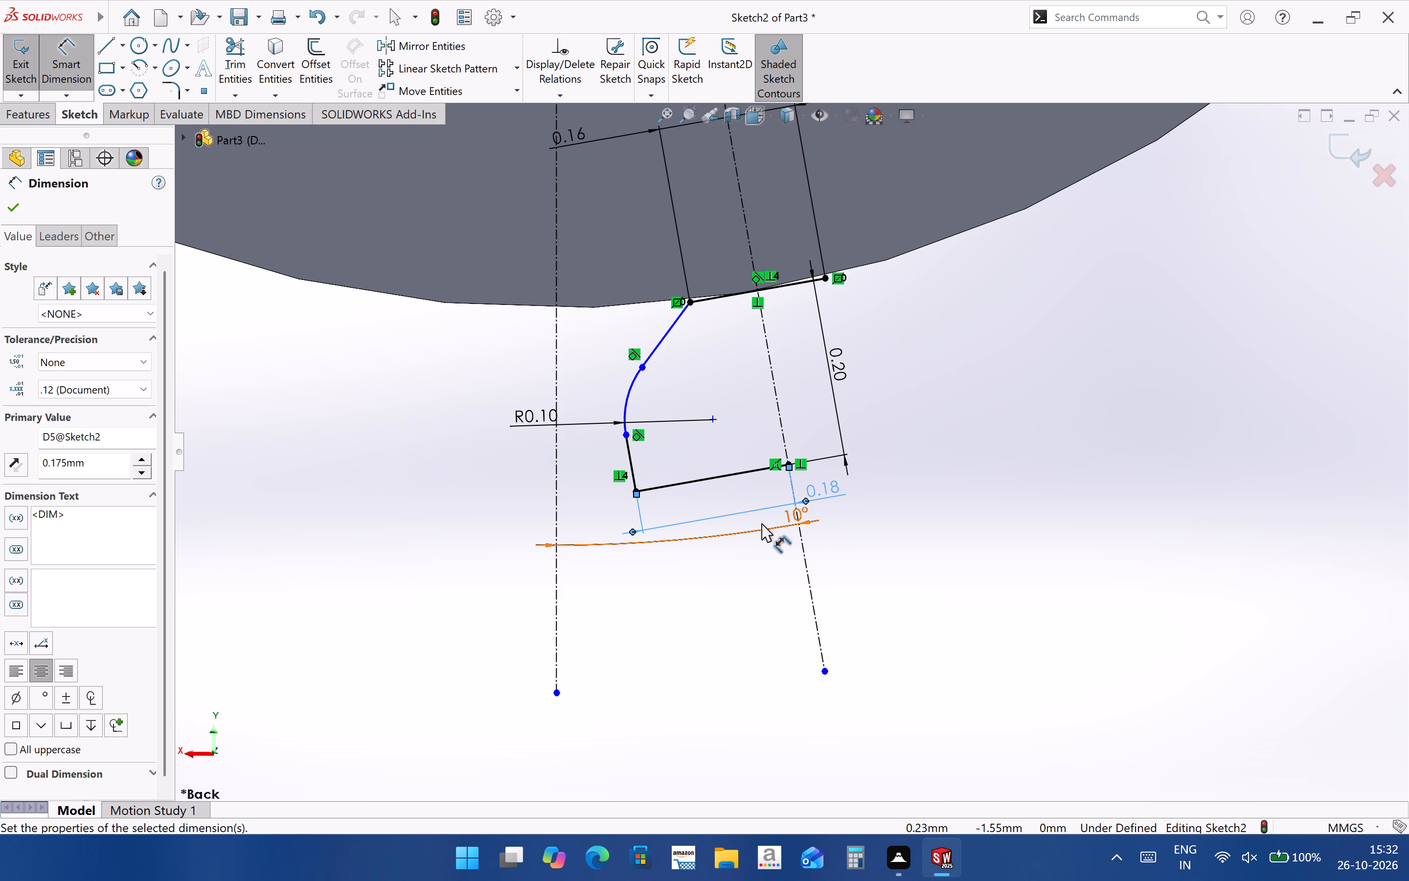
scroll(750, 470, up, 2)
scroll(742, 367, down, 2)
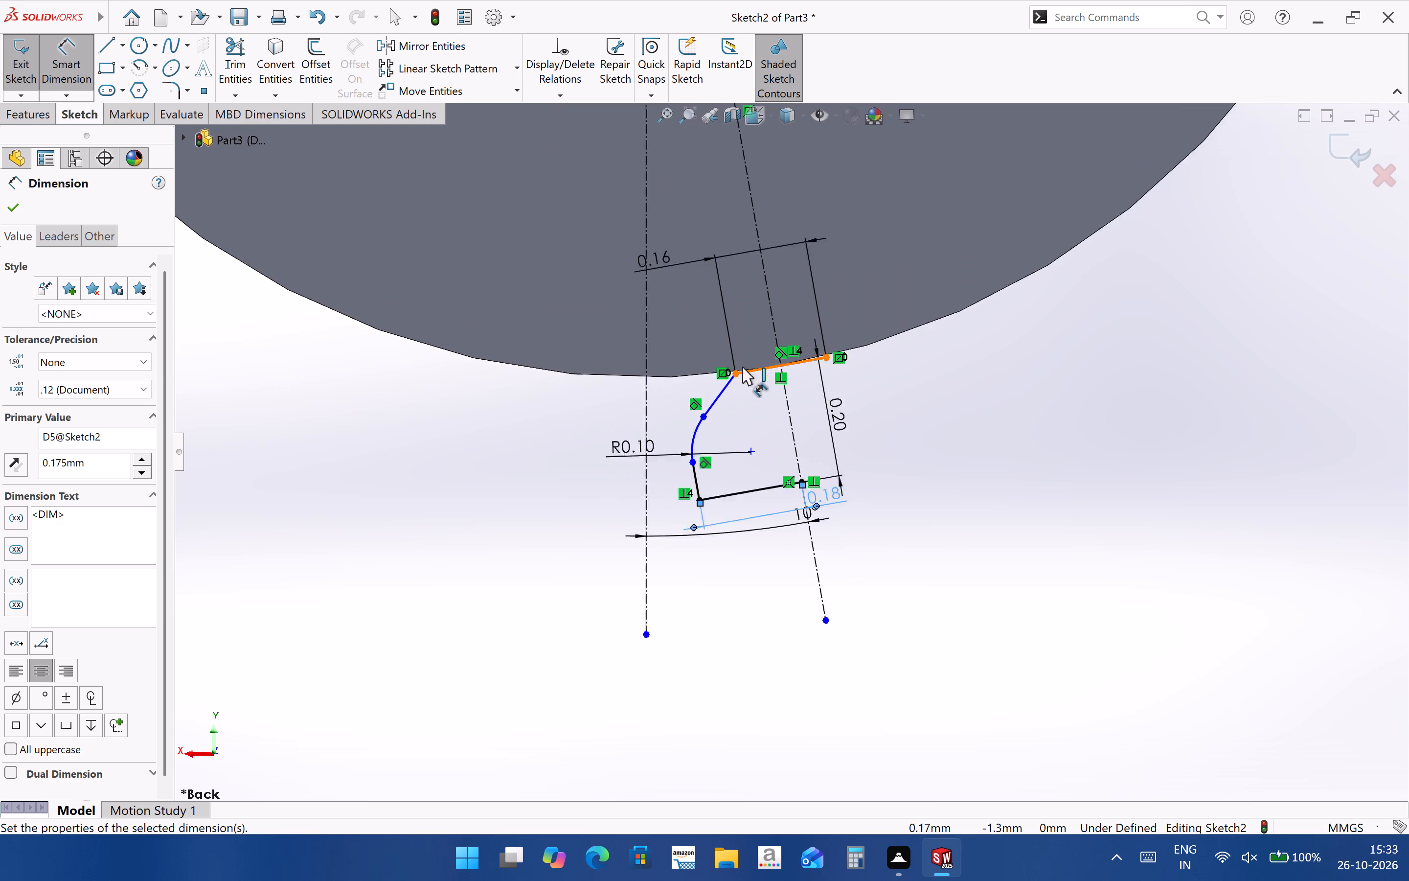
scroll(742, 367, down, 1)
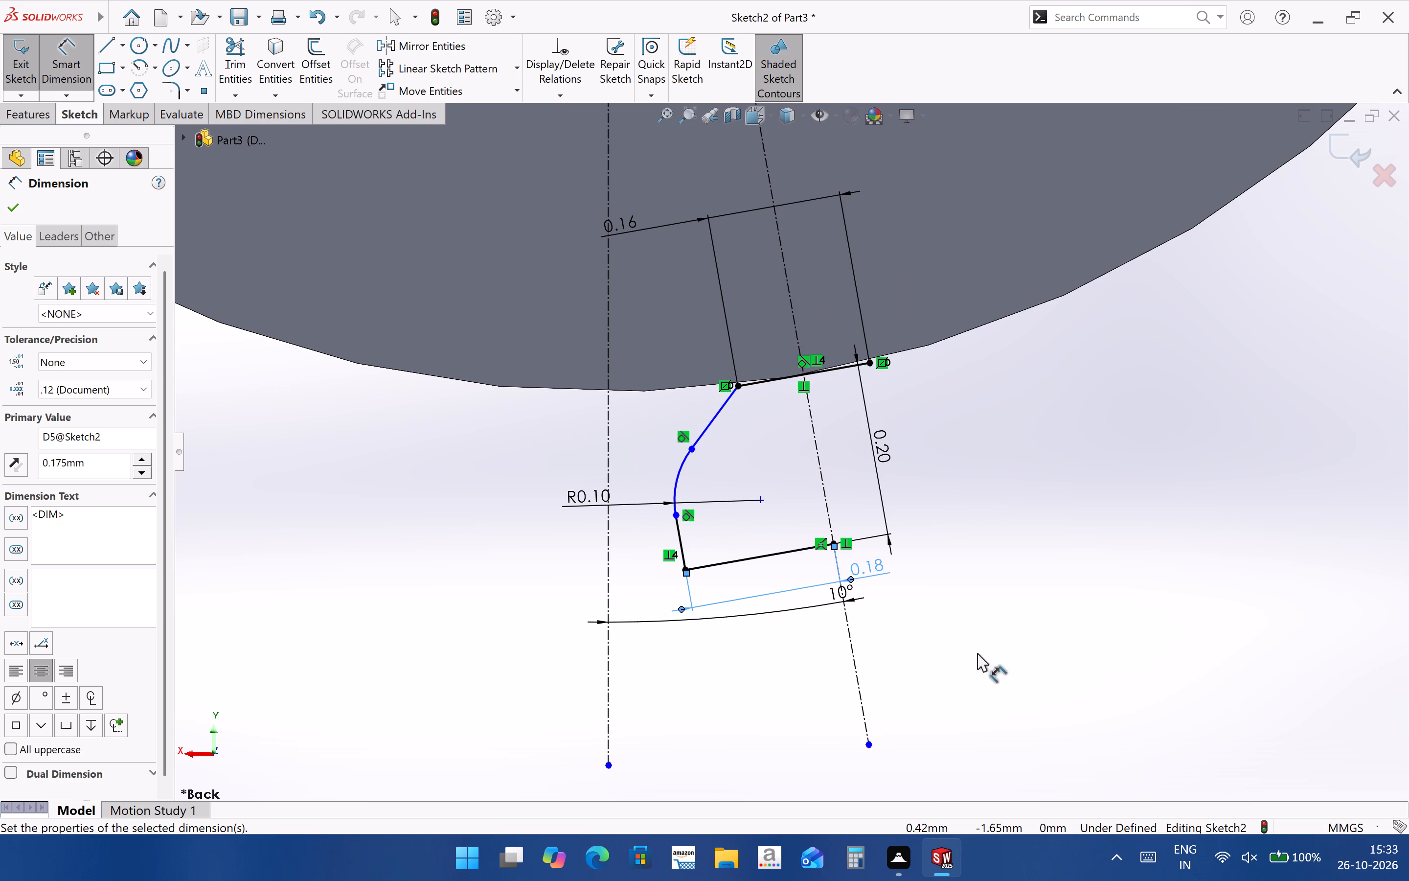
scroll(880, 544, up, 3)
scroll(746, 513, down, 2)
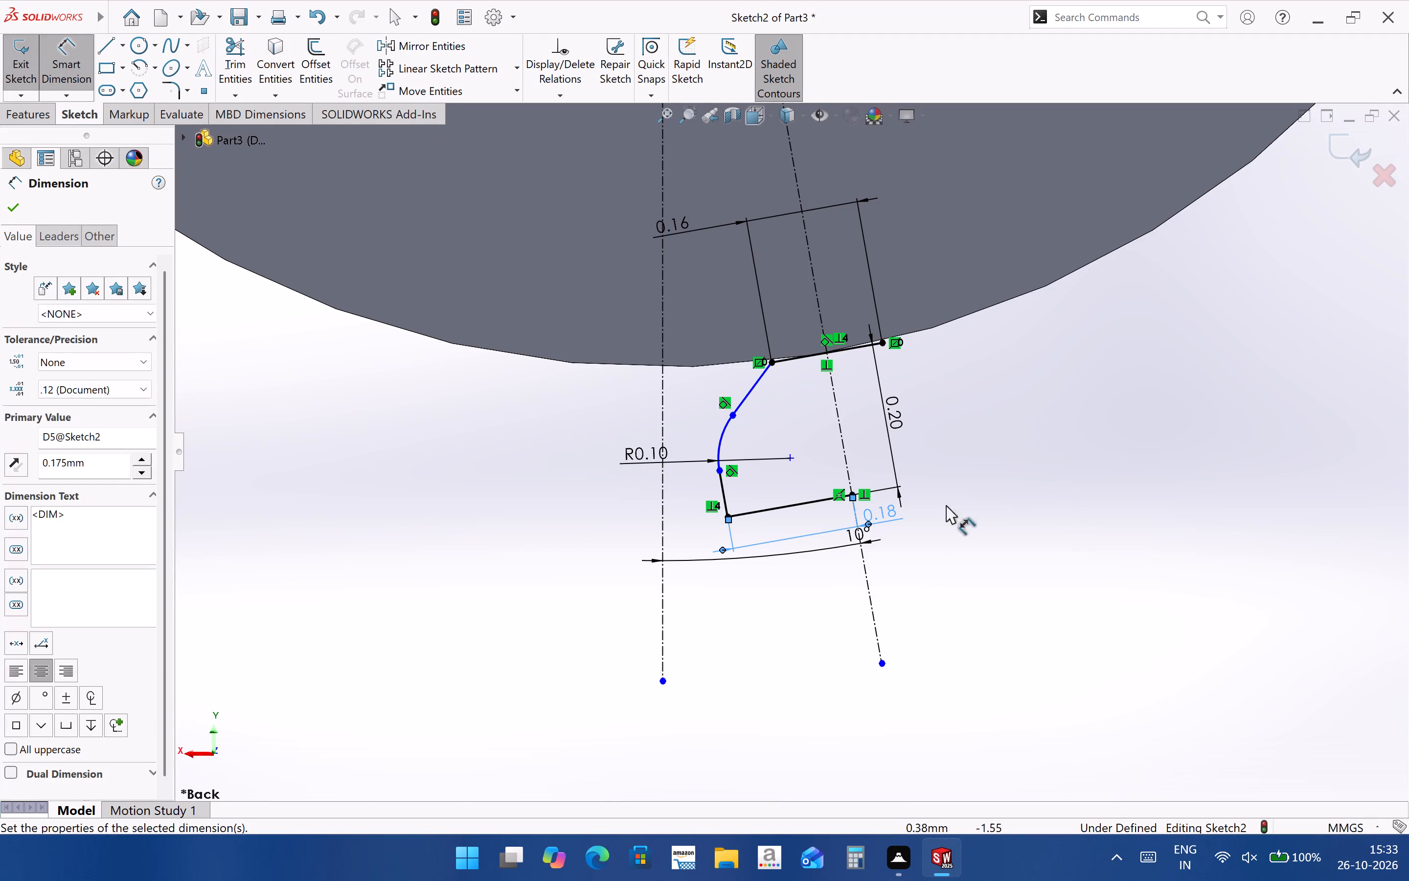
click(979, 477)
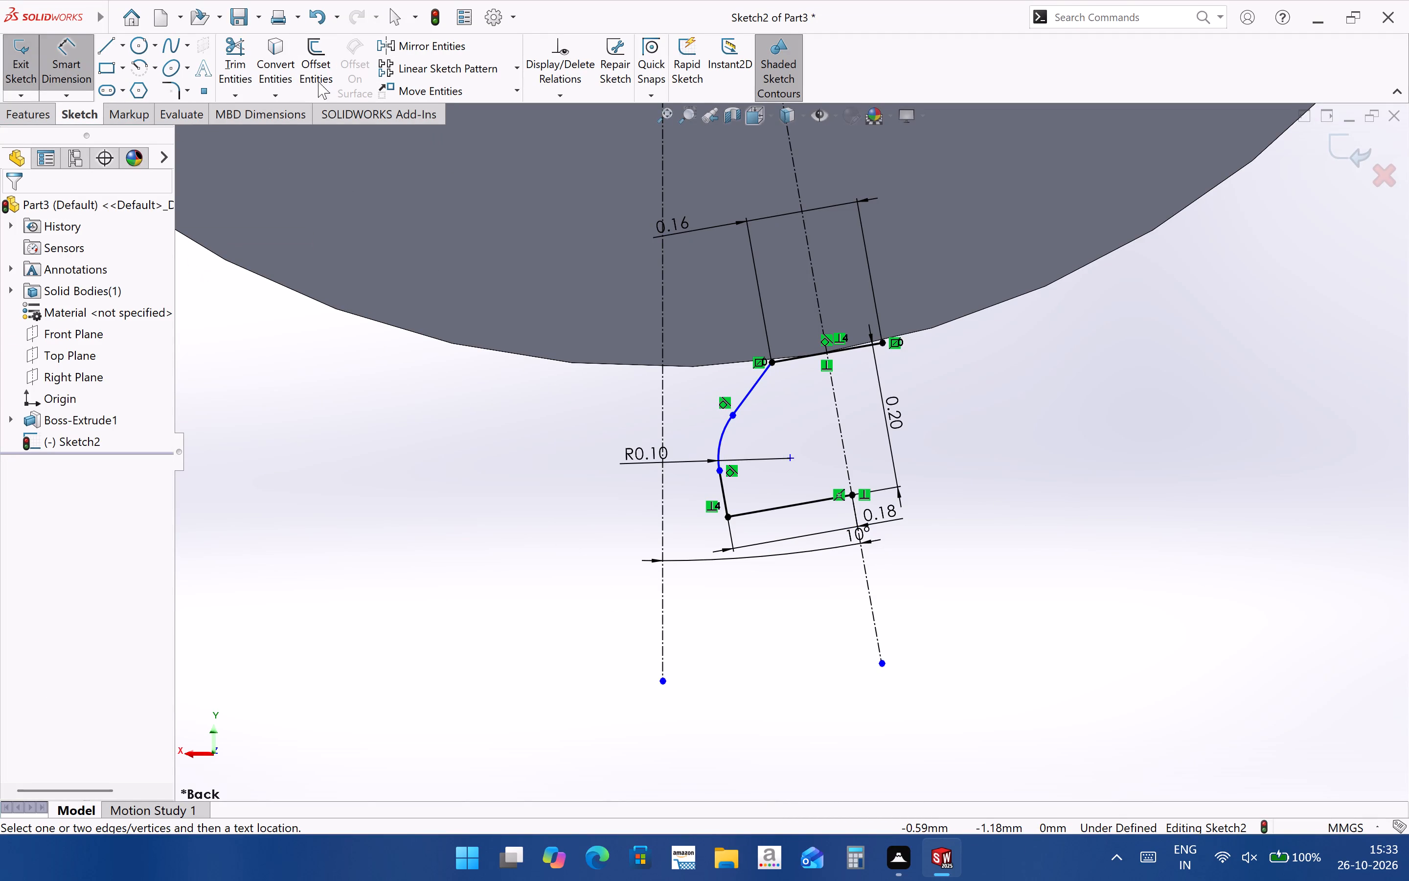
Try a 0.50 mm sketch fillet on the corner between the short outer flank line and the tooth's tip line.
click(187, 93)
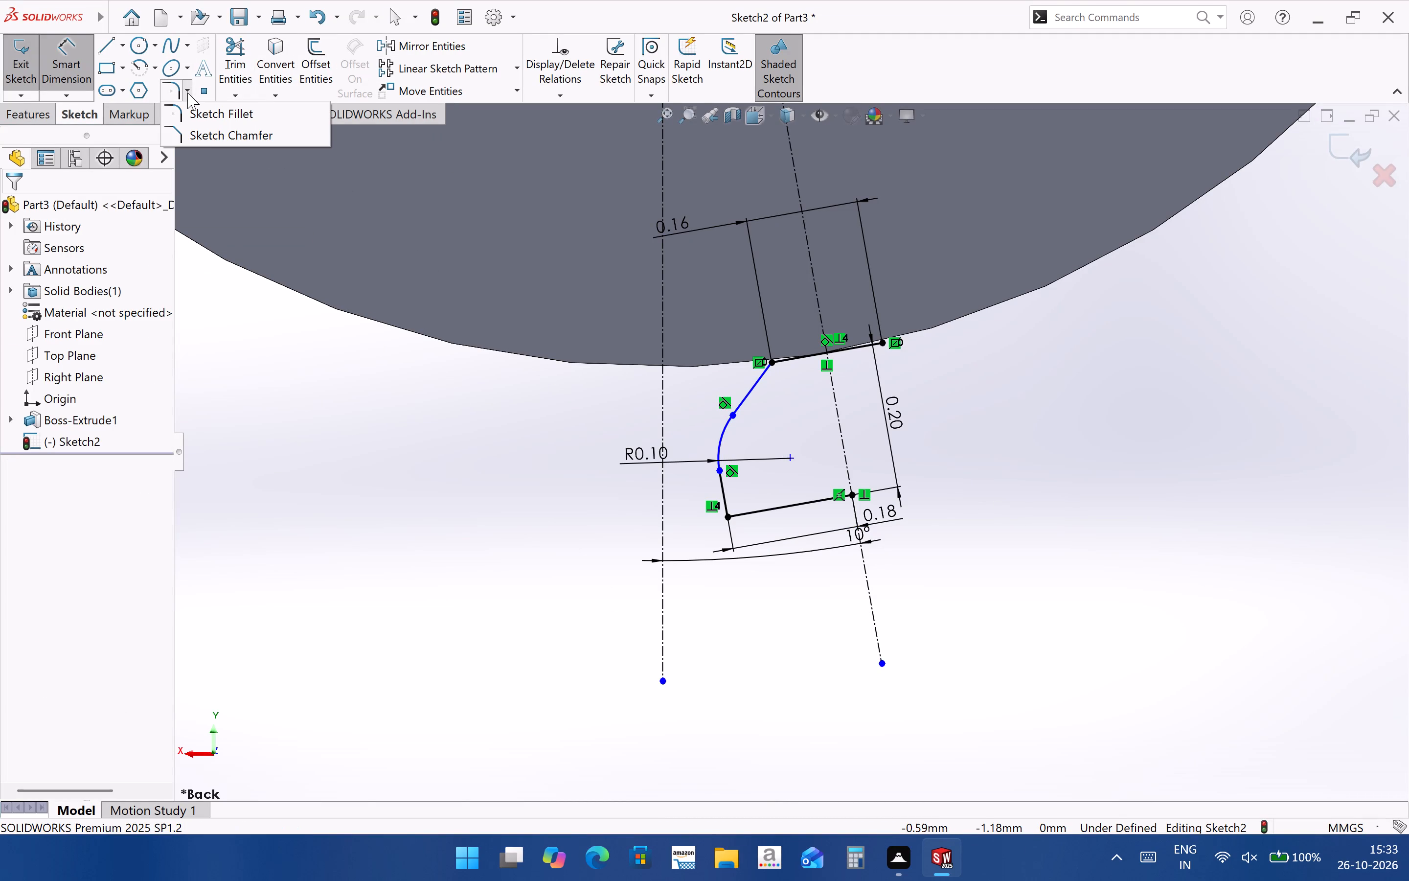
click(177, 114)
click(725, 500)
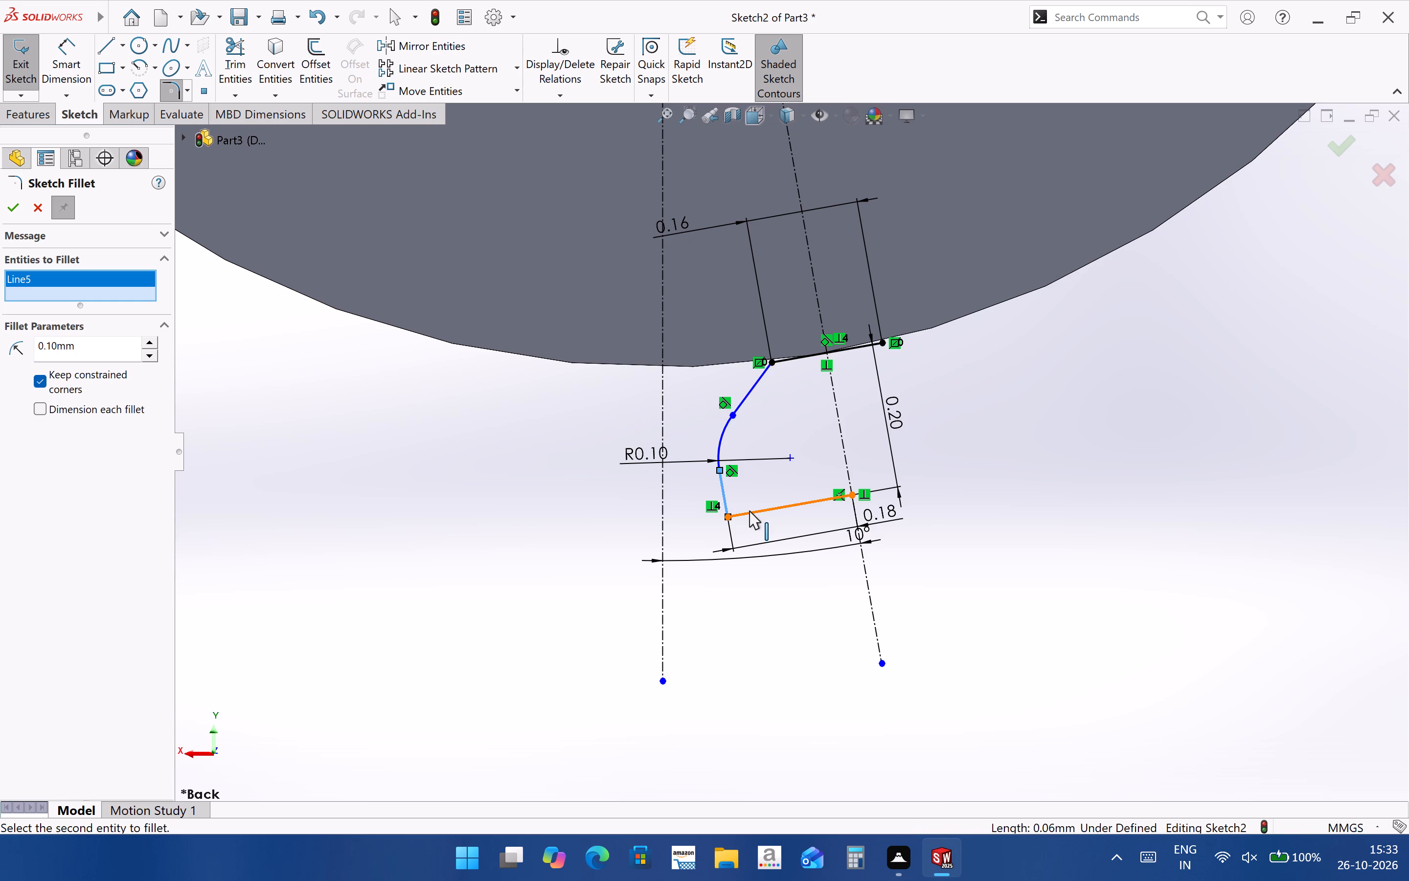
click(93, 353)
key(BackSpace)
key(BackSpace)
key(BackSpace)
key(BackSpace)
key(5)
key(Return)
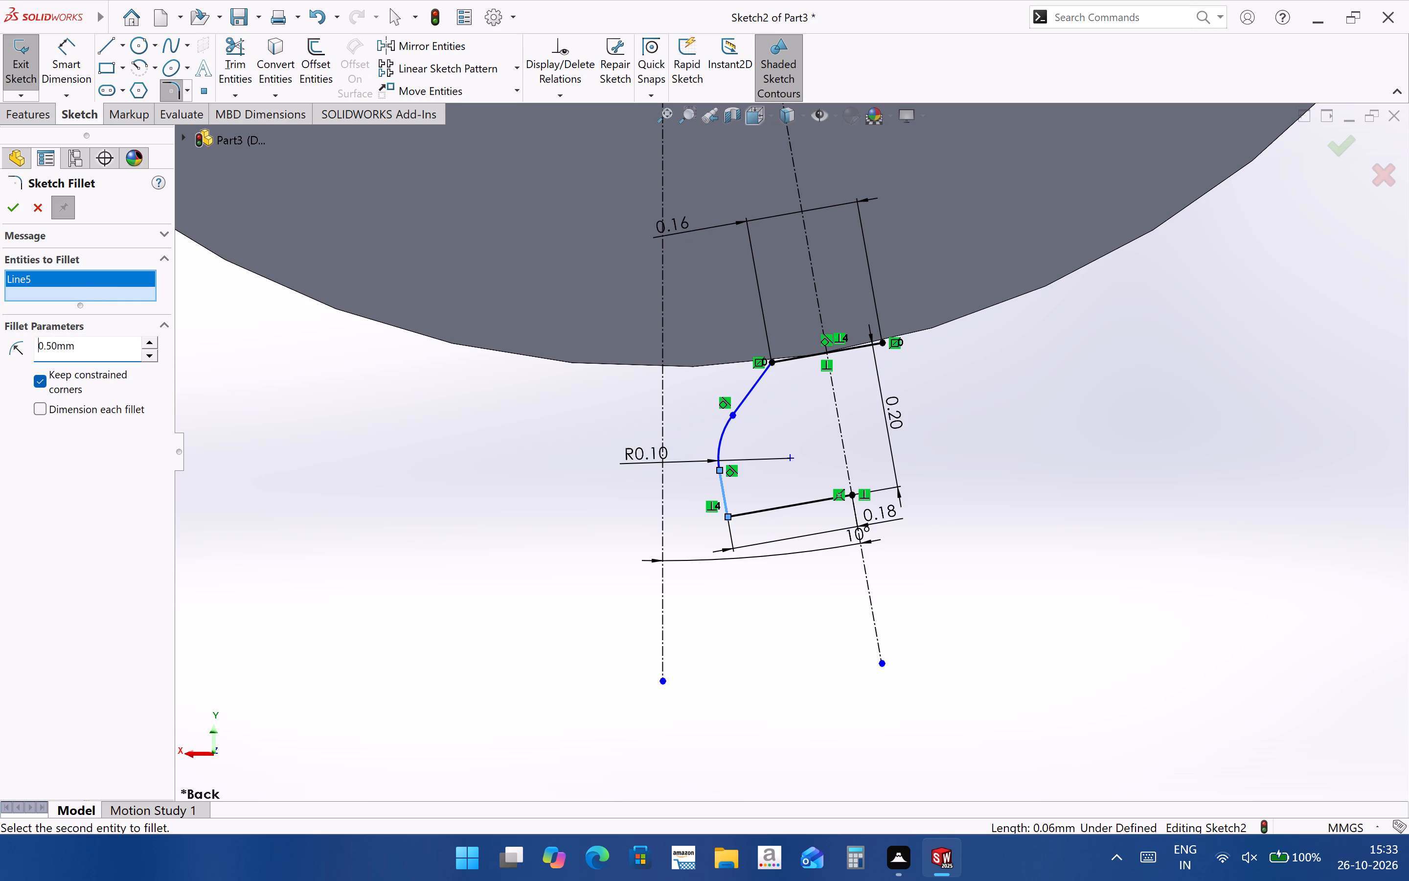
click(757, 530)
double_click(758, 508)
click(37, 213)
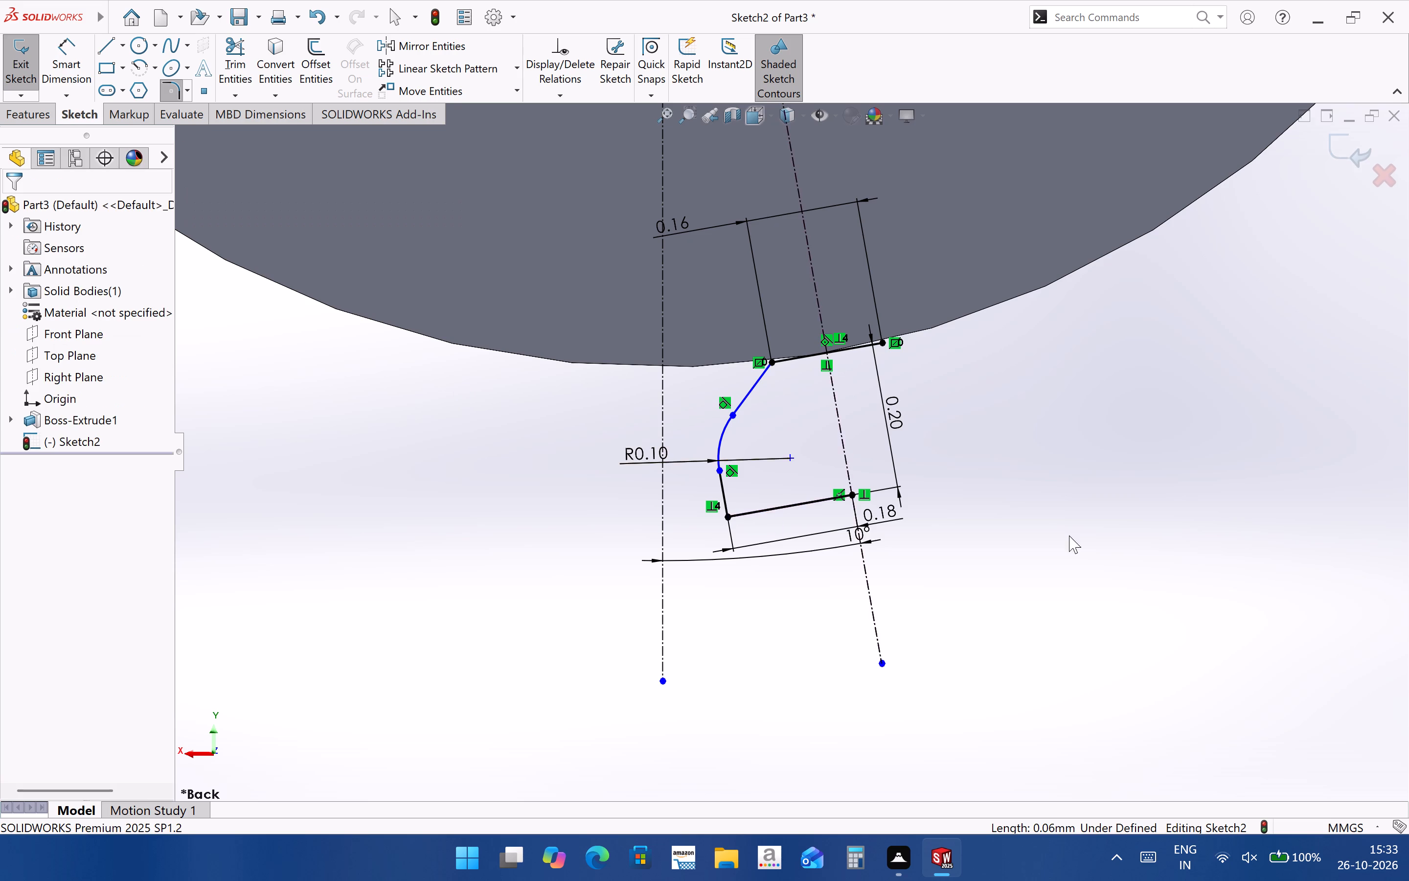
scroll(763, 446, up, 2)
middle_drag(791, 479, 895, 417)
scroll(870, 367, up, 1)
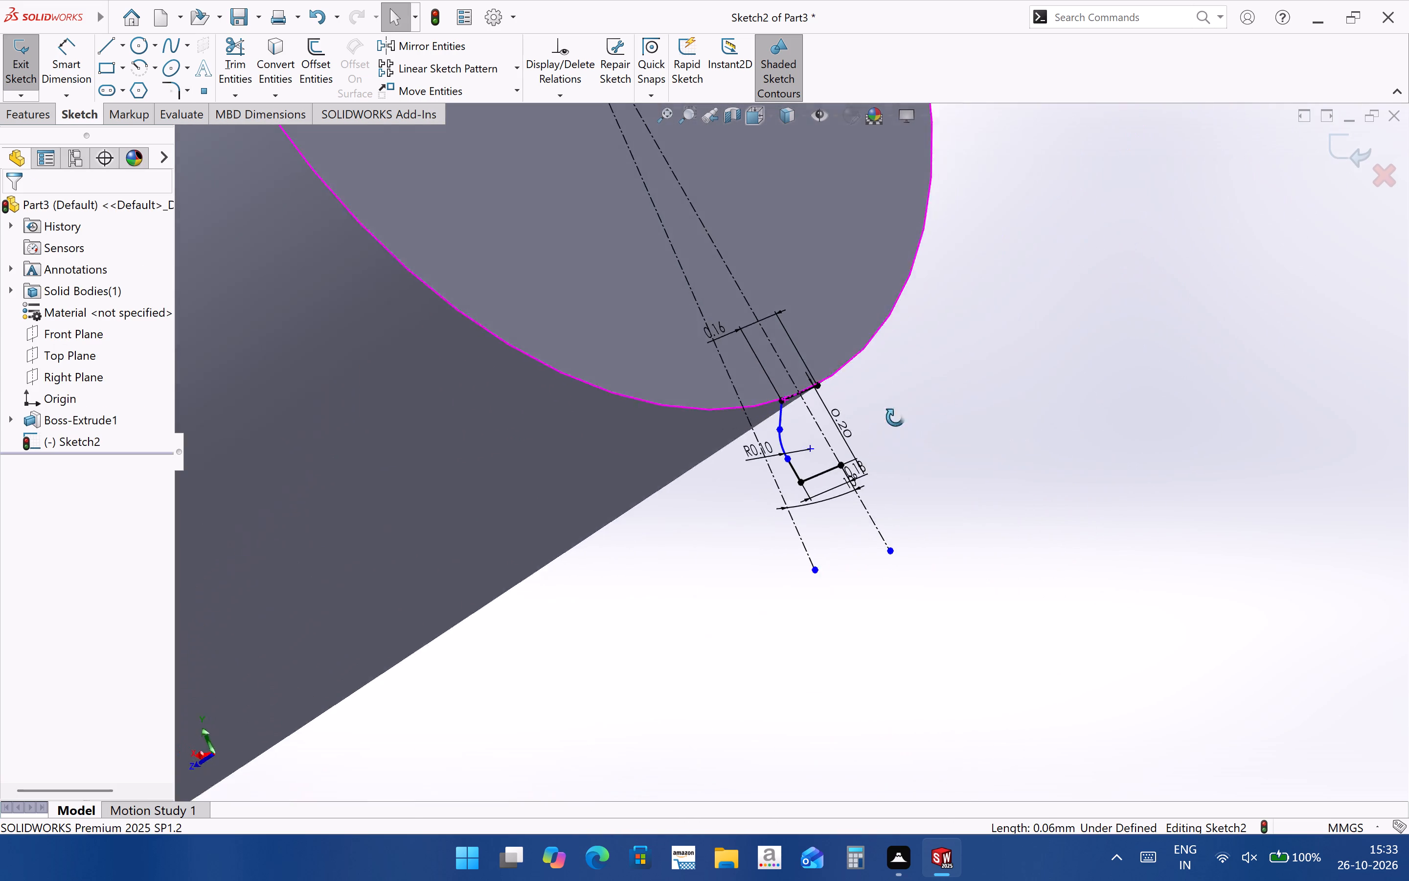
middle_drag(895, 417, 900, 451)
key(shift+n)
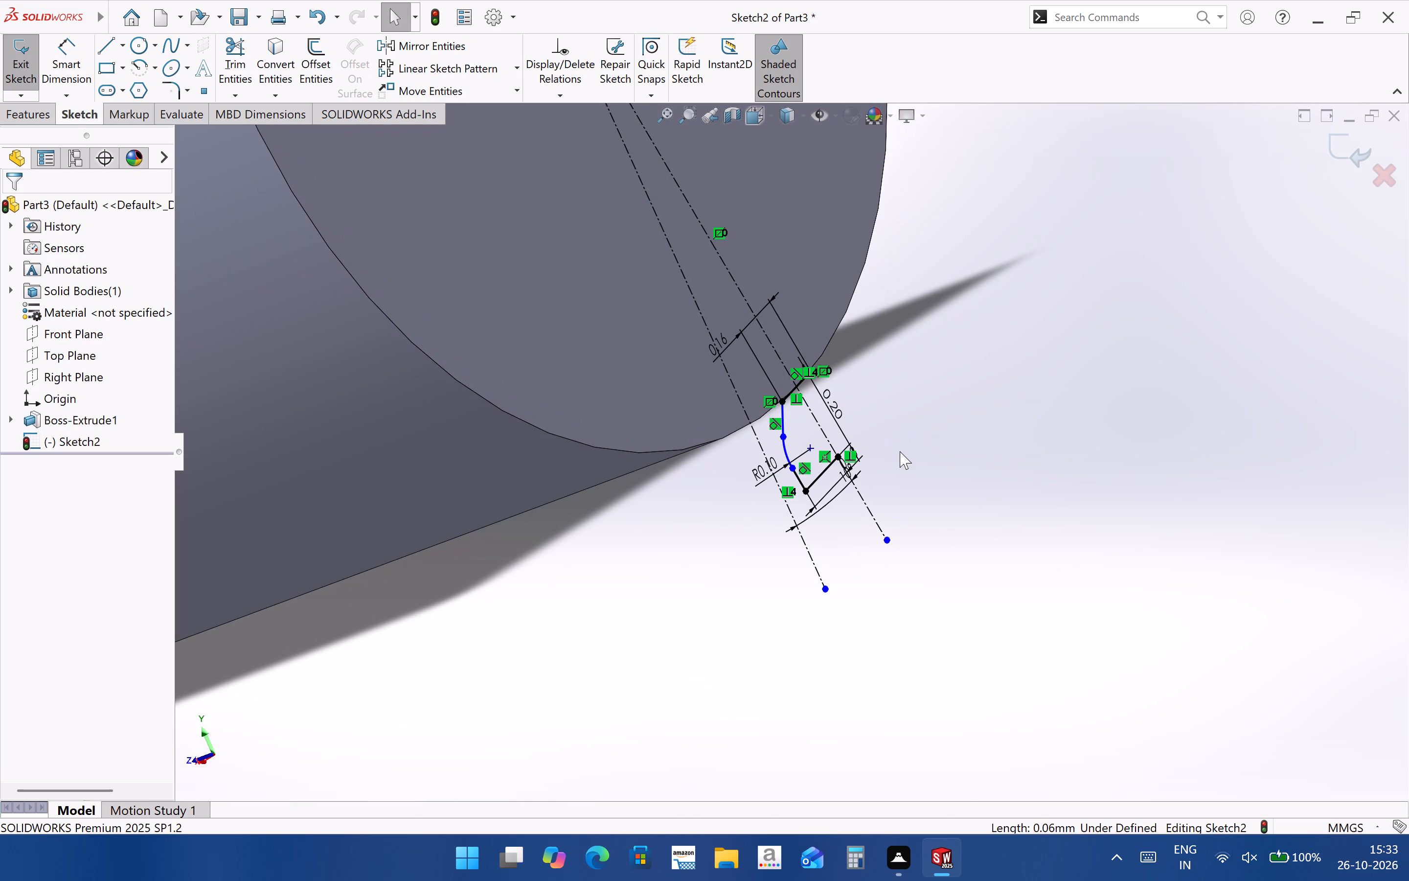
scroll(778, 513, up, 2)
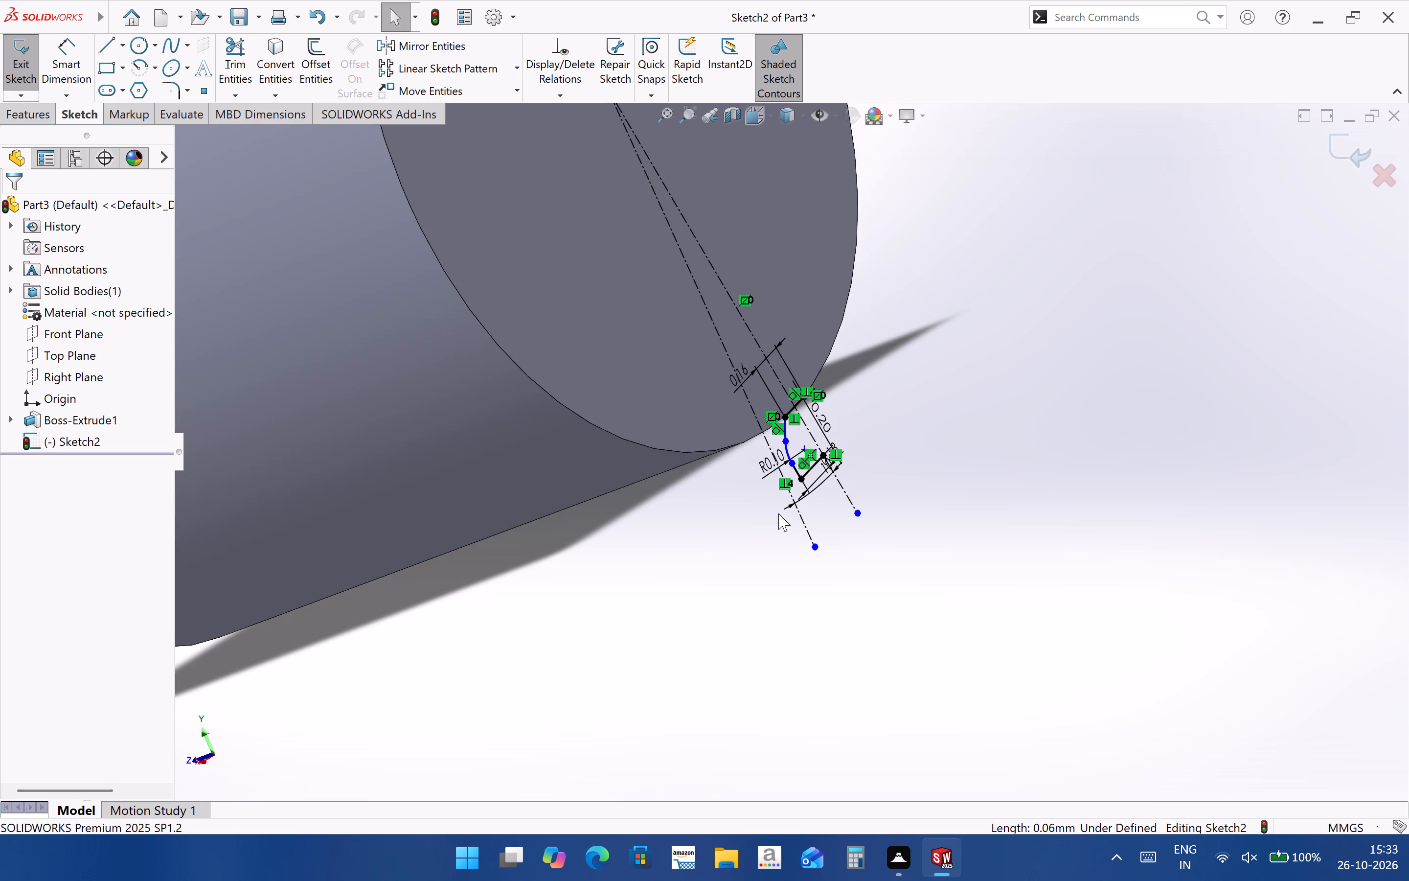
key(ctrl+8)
Delete the short outer flank line between the 0.10 mm arc and the tooth's tip line.
scroll(765, 689, down, 5)
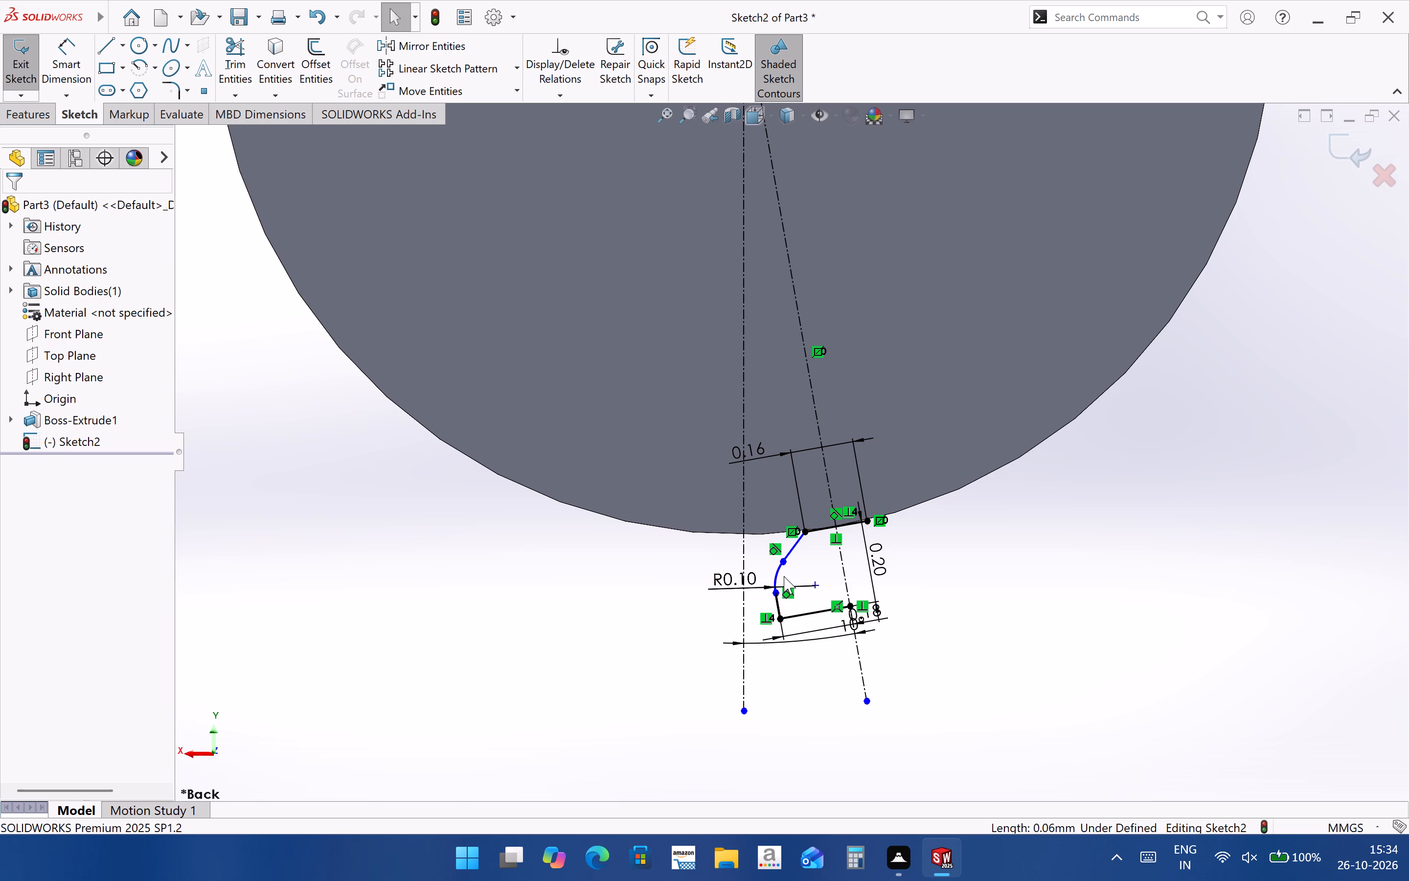
scroll(784, 576, down, 3)
click(776, 611)
key(Delete)
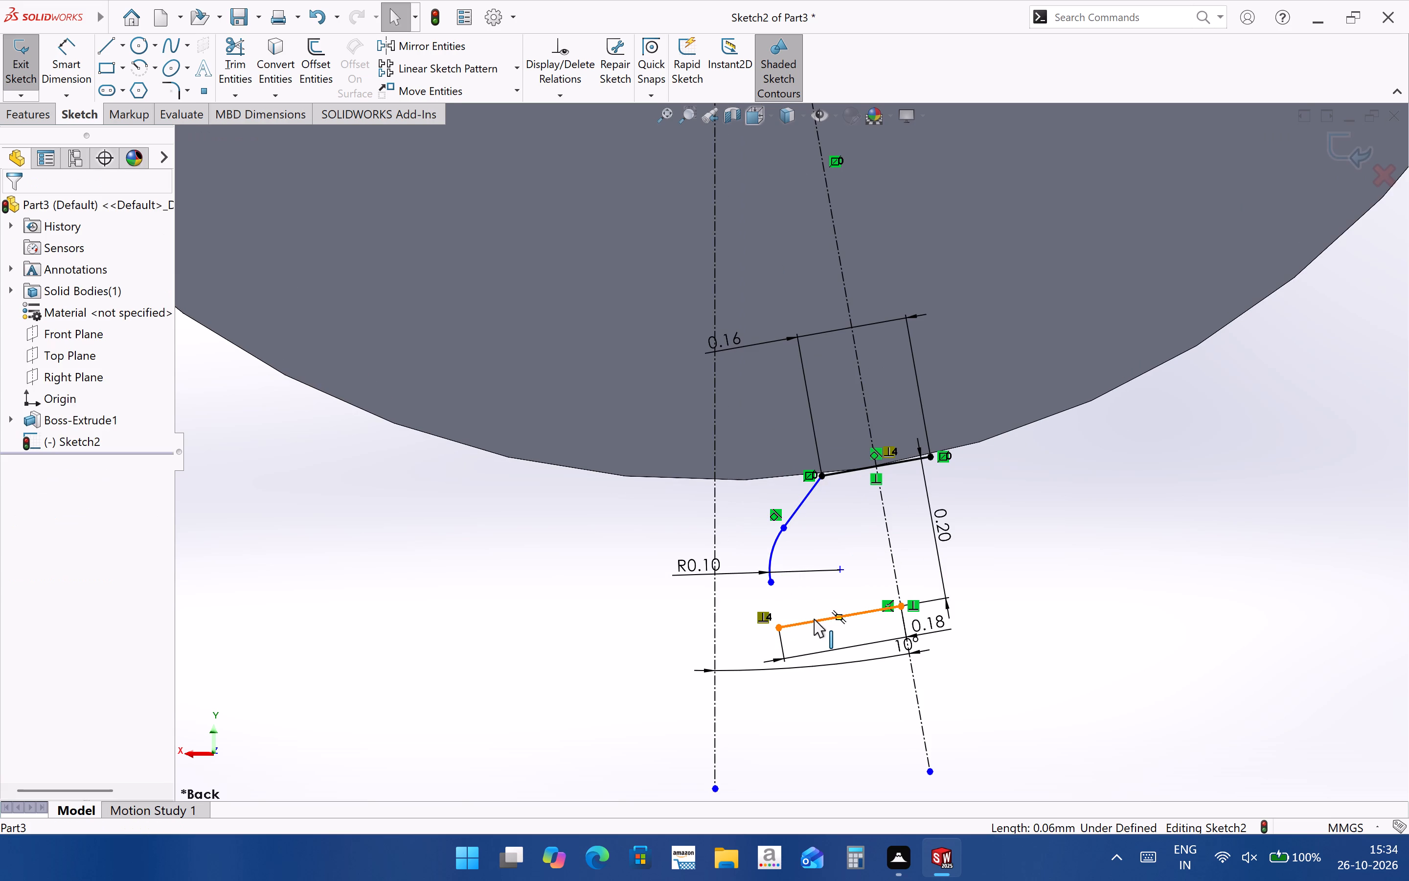
Sketch a short tangent line from the 0.10 mm arc's free end, continued by a tangent arc of about 0.03 mm radius onto the tip line.
click(112, 42)
click(769, 581)
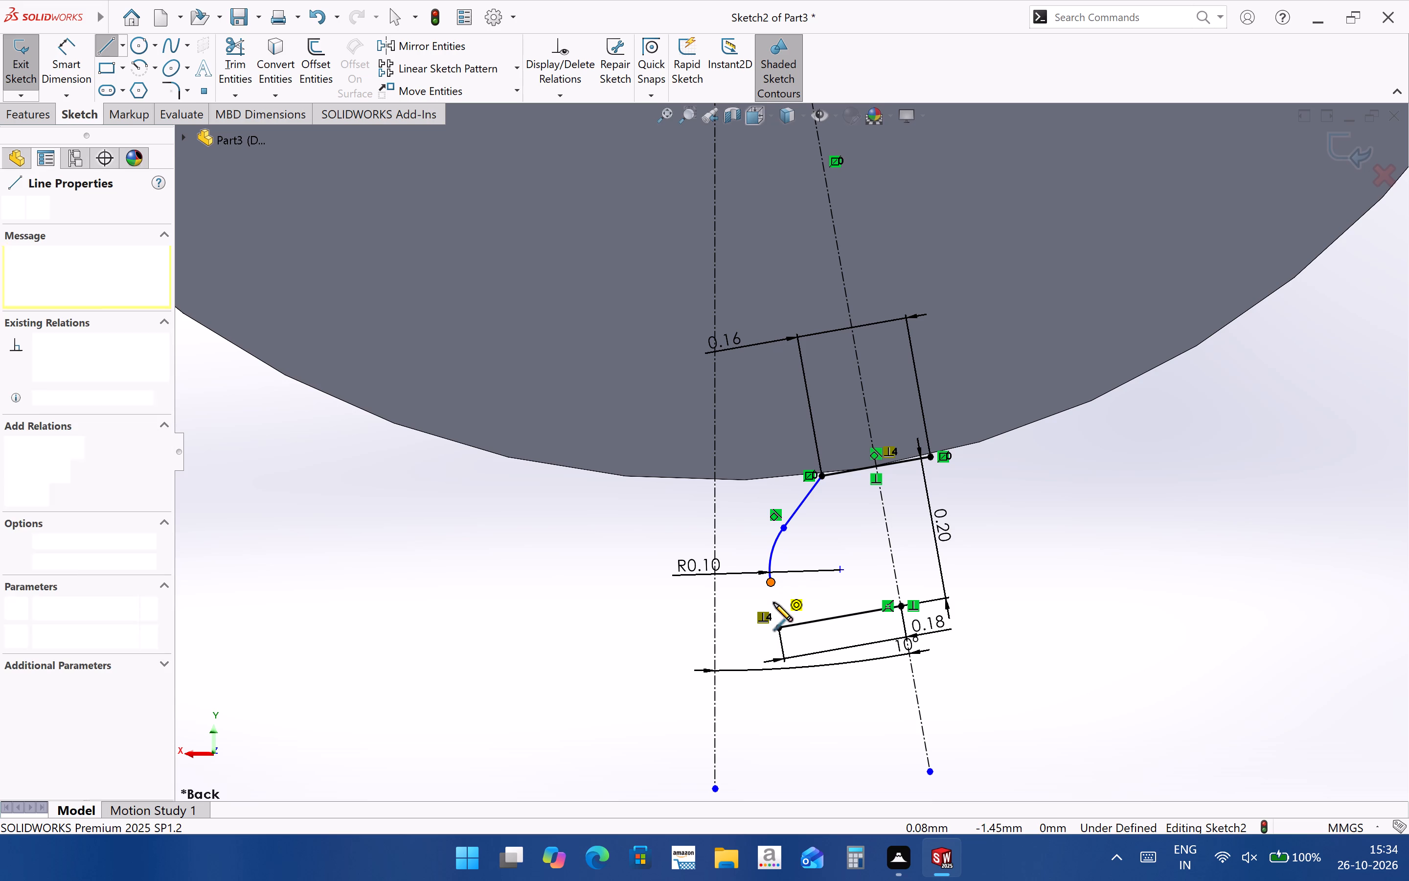
click(776, 609)
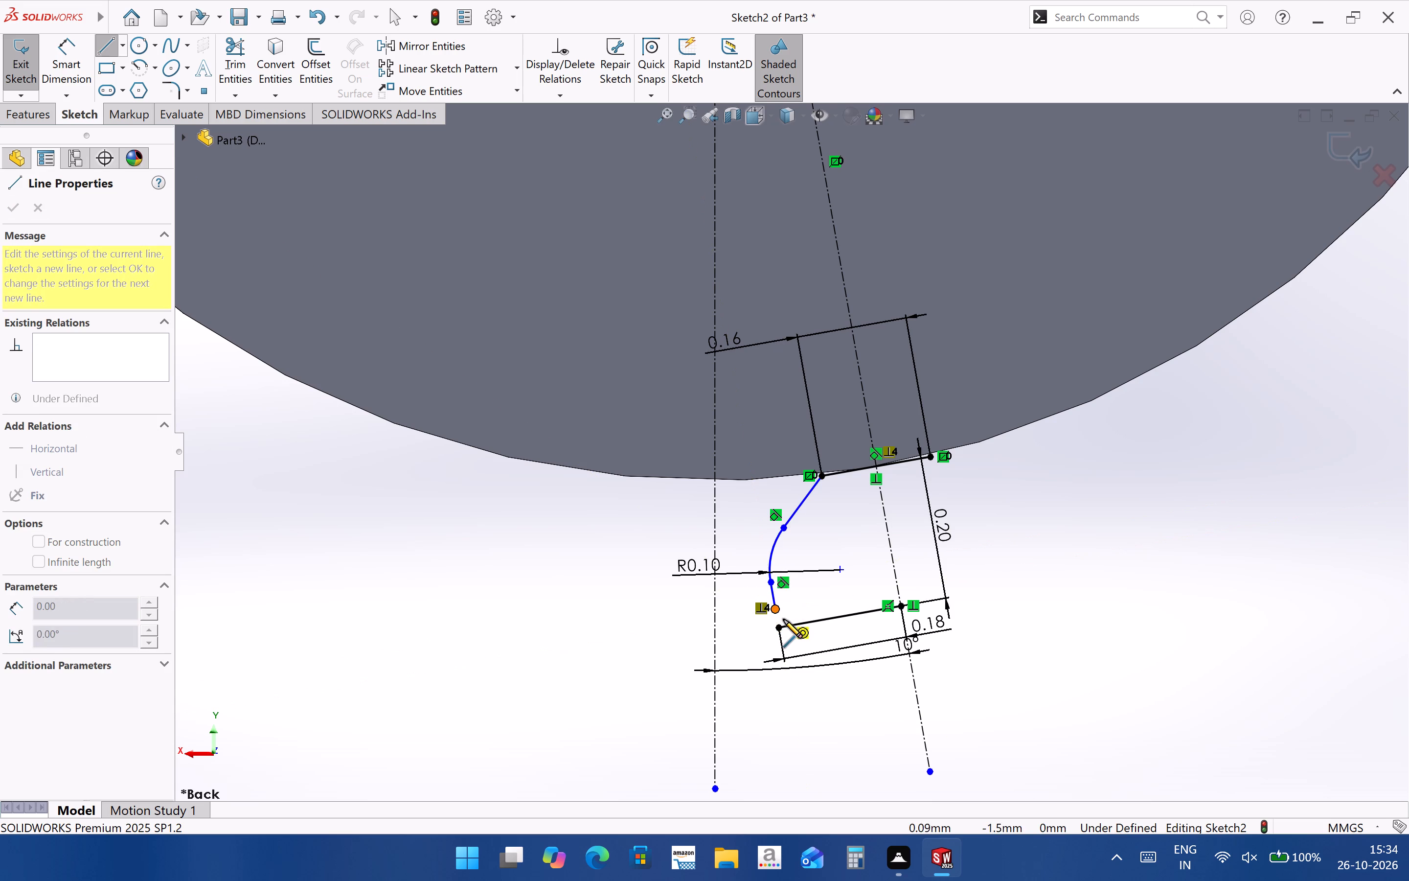
click(798, 622)
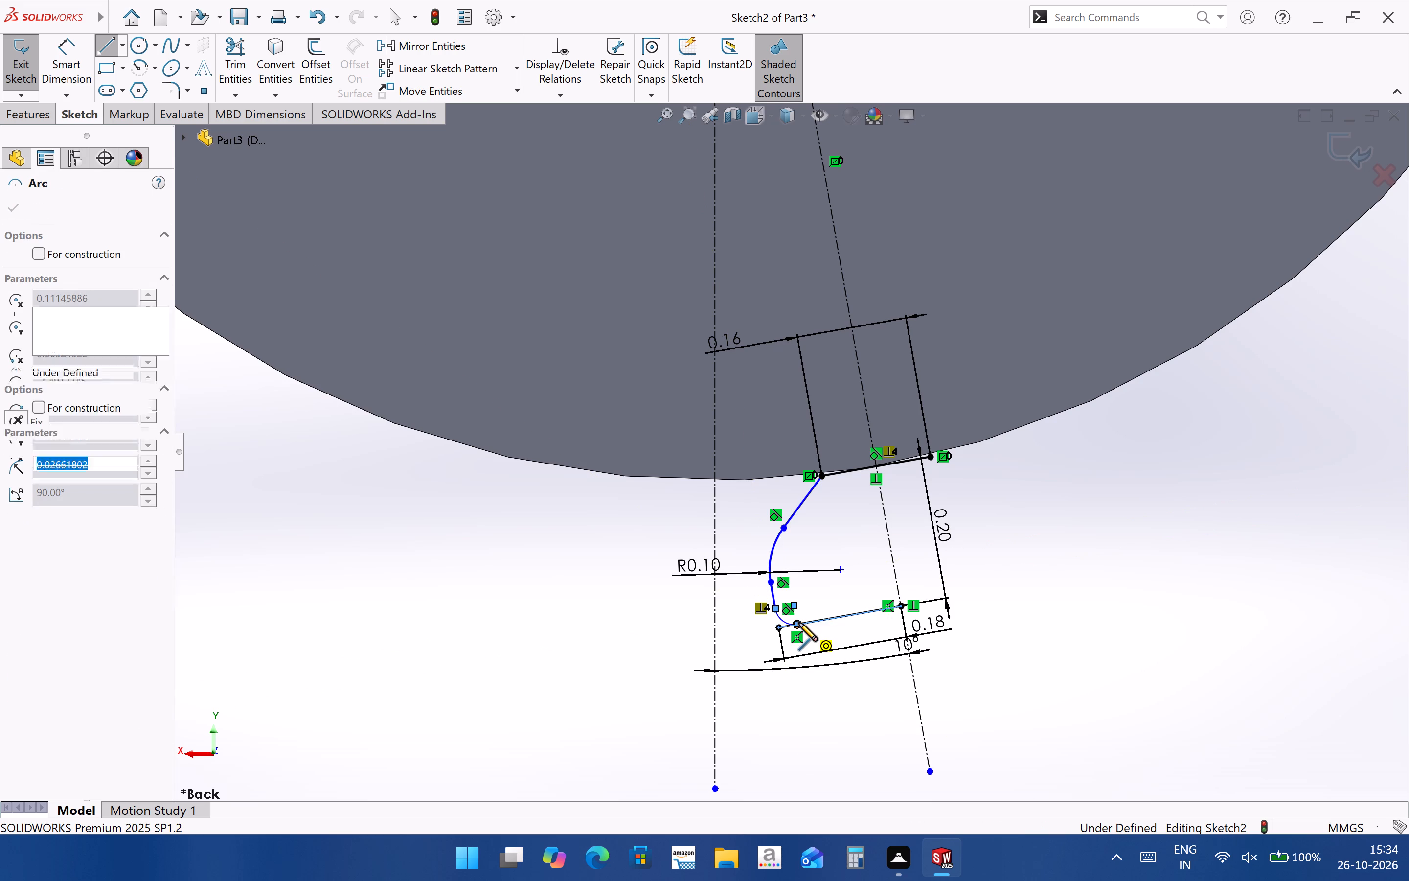
key(Escape)
Trim the stub of the tooth's tip line that extends past the new corner arc.
scroll(842, 602, down, 2)
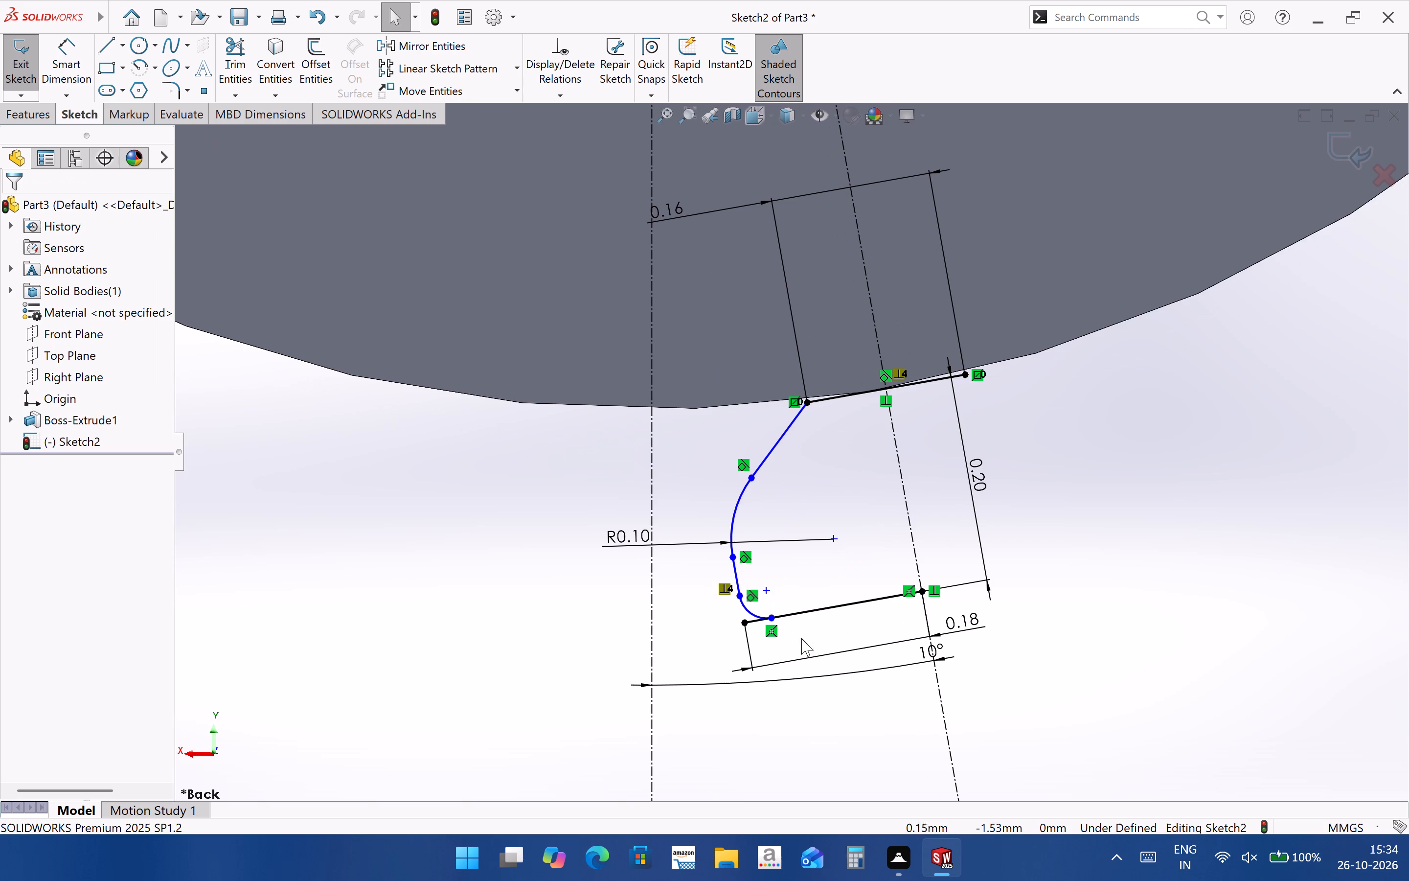
click(229, 56)
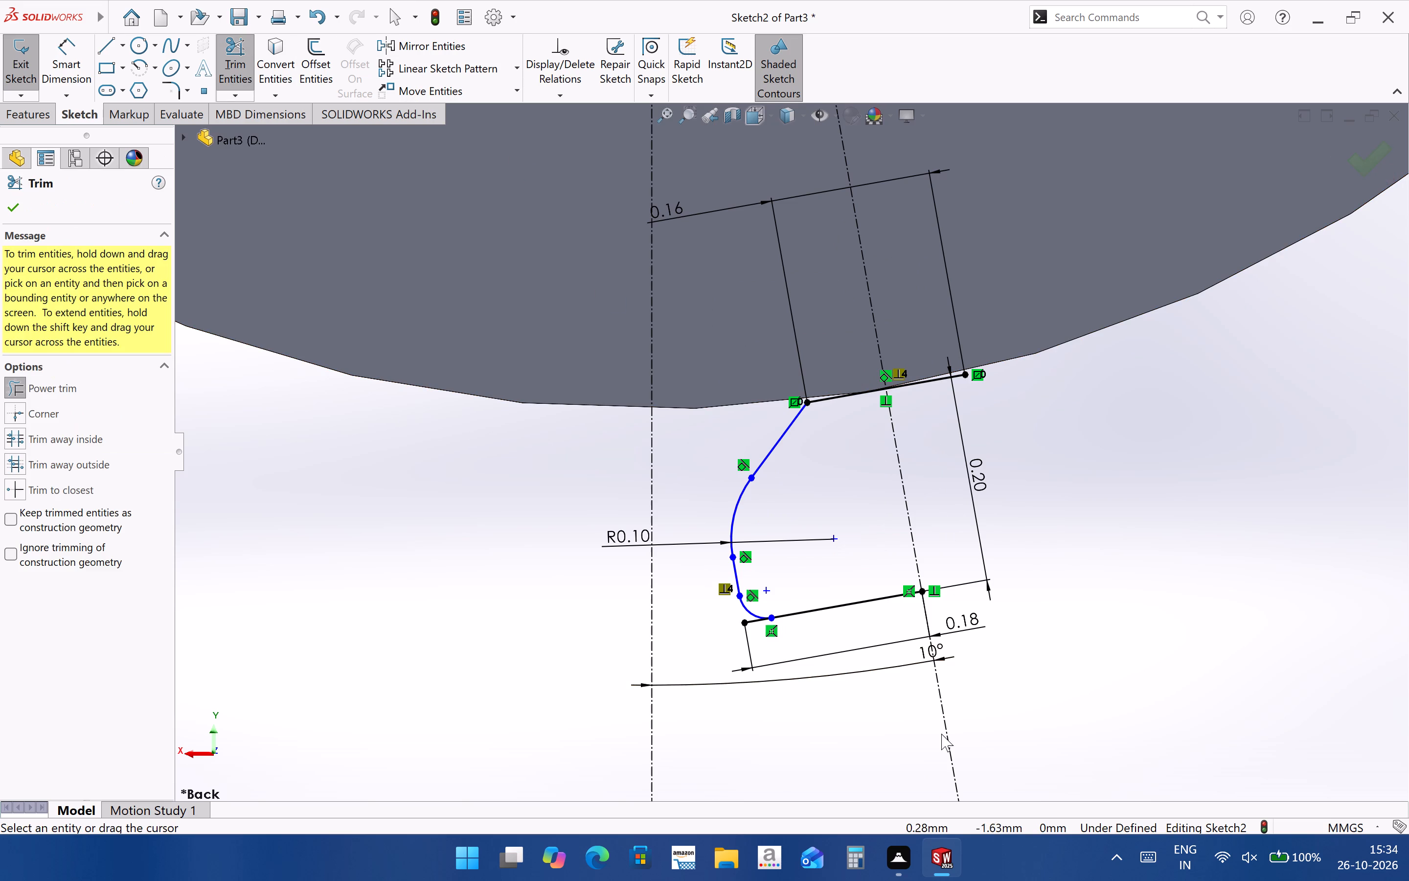
scroll(787, 645, down, 3)
drag(736, 584, 726, 564)
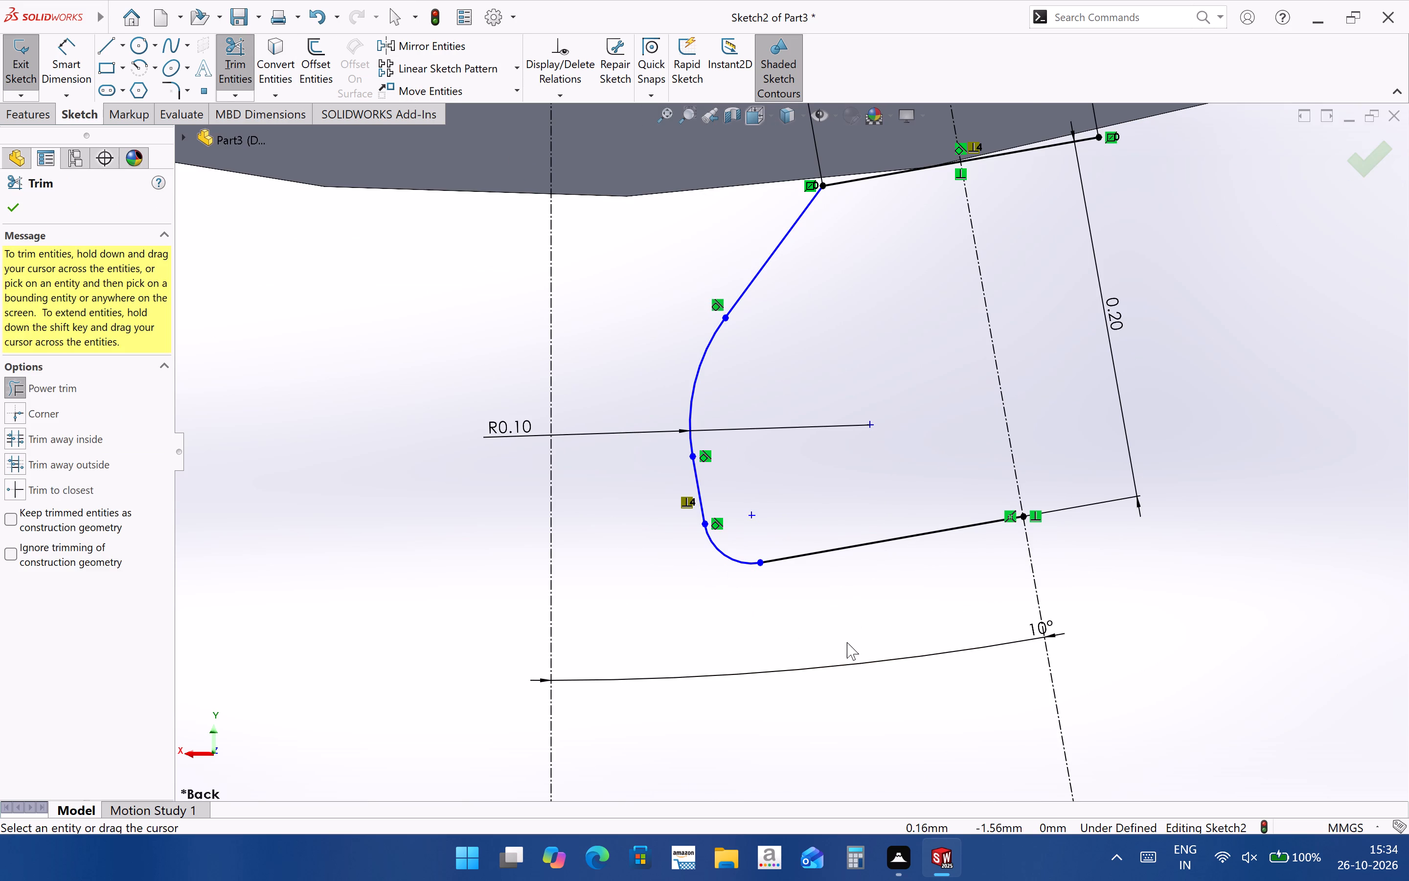
Dimension the corner arc at the tooth's tip line with a 0.10 mm radius.
scroll(851, 657, up, 2)
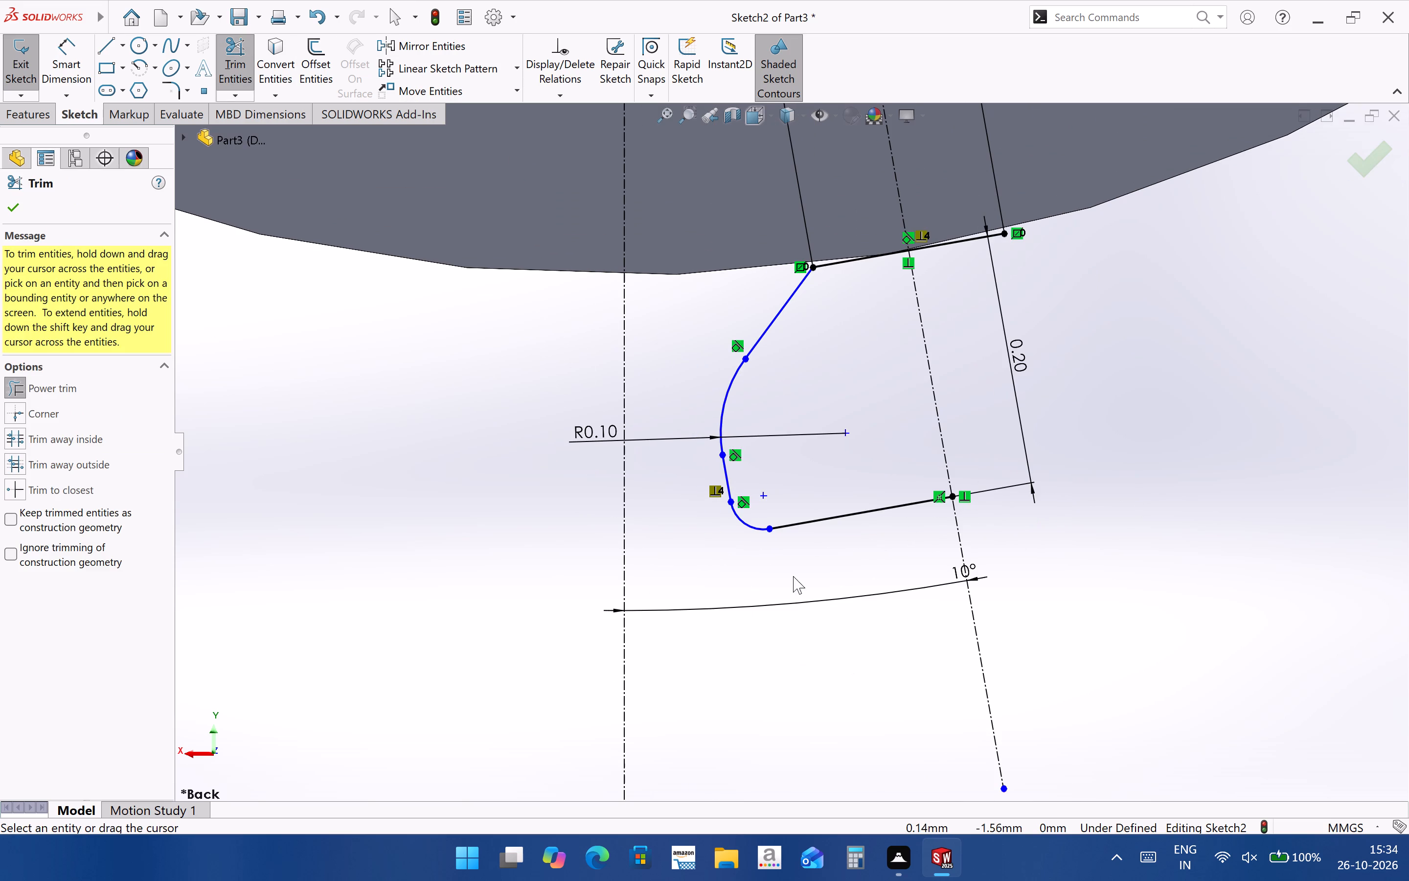
scroll(816, 604, up, 2)
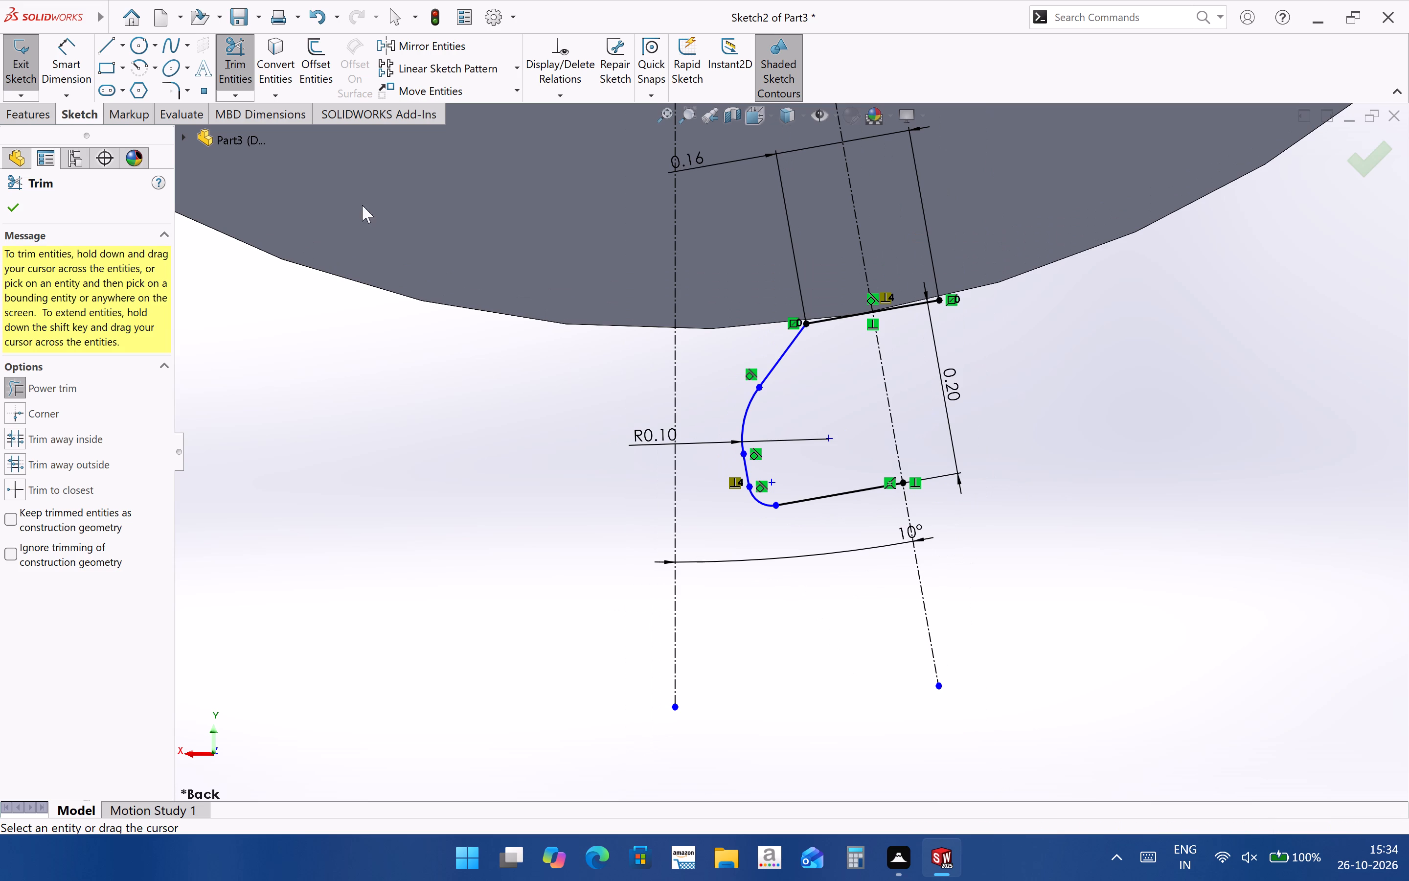
click(67, 76)
click(767, 504)
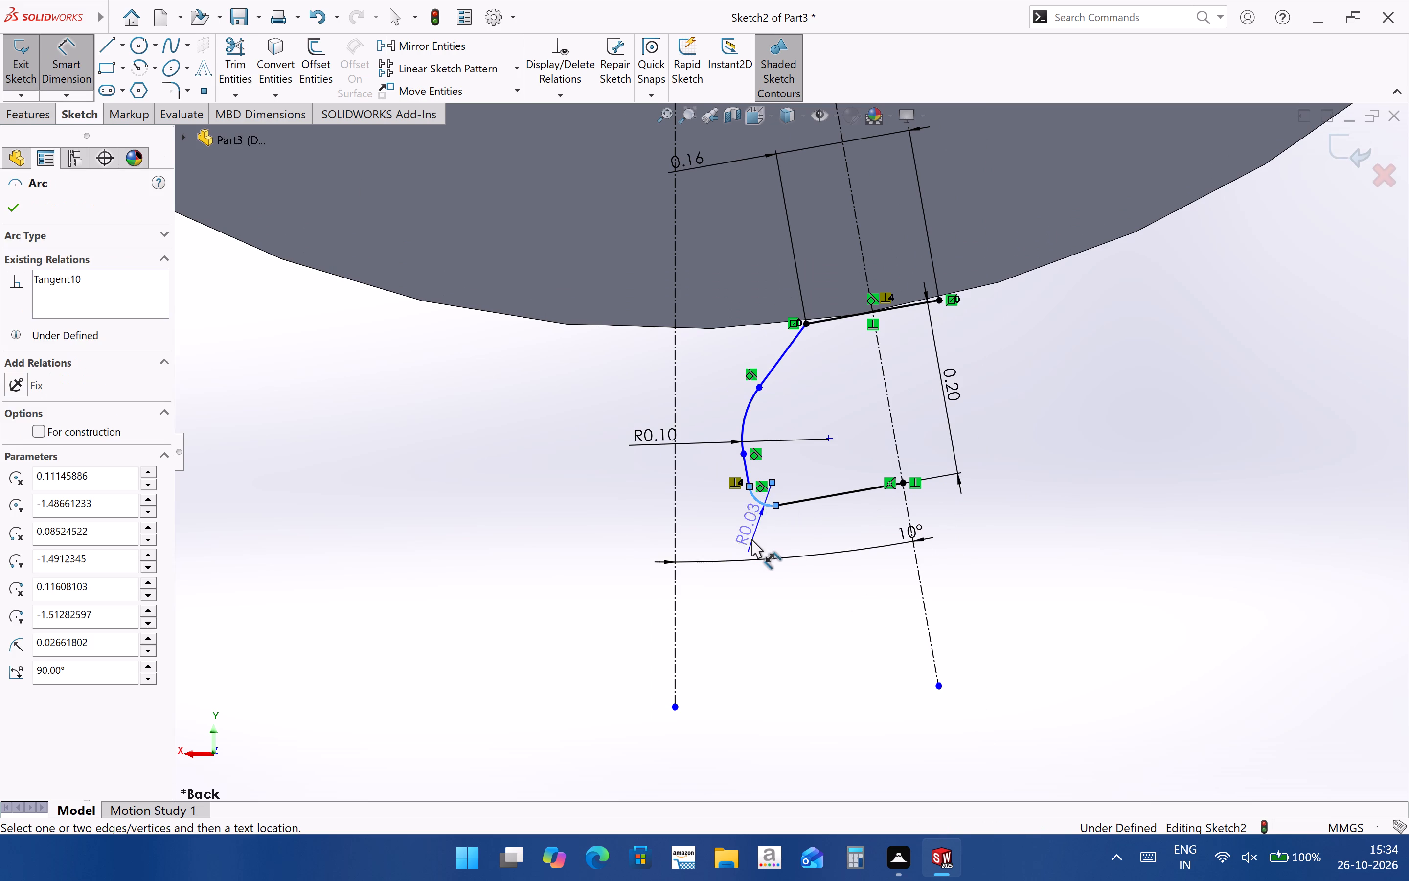
click(744, 539)
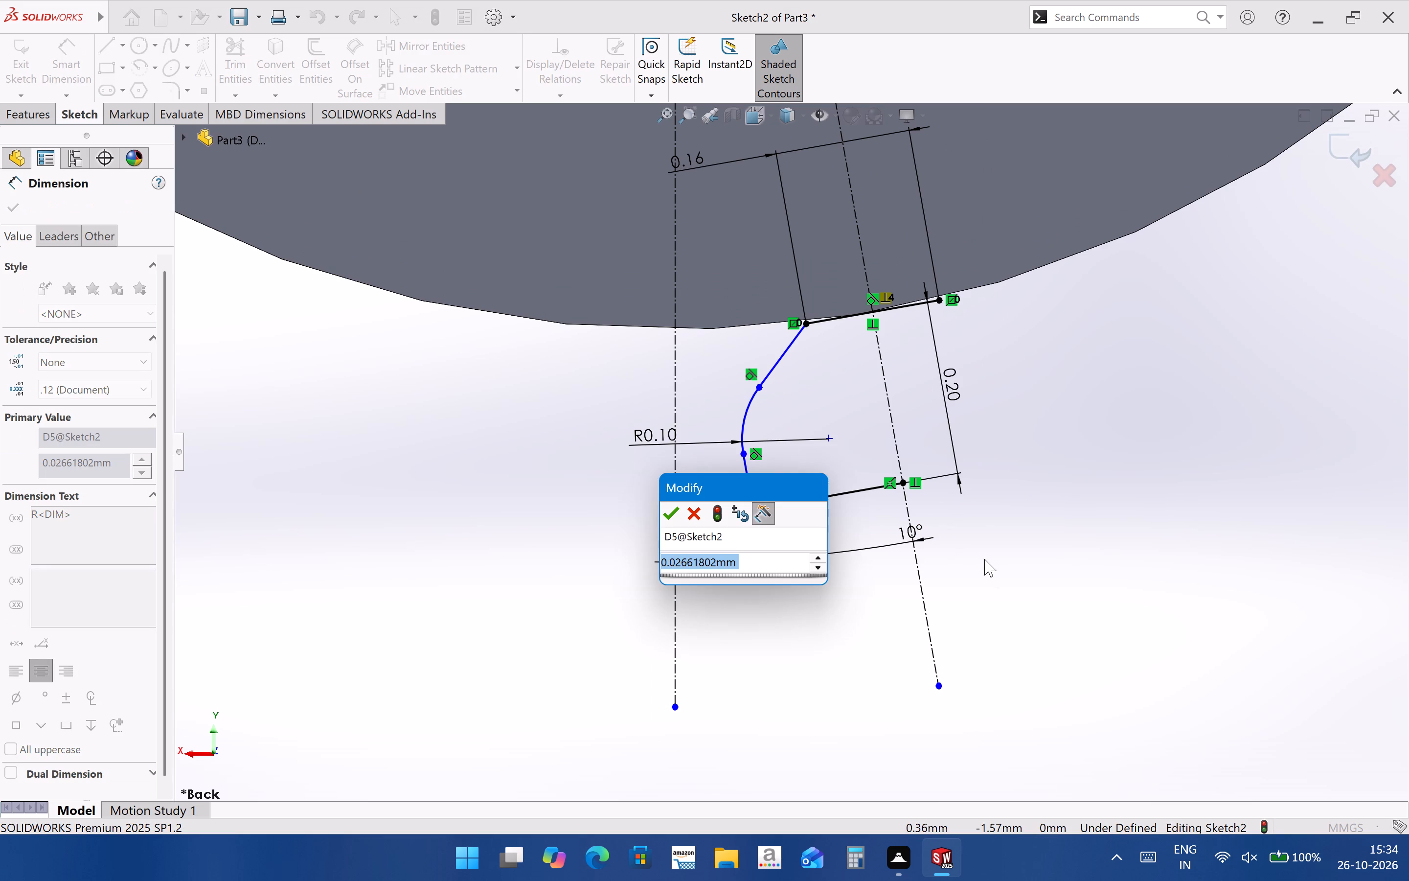
text(0.10)
key(Return)
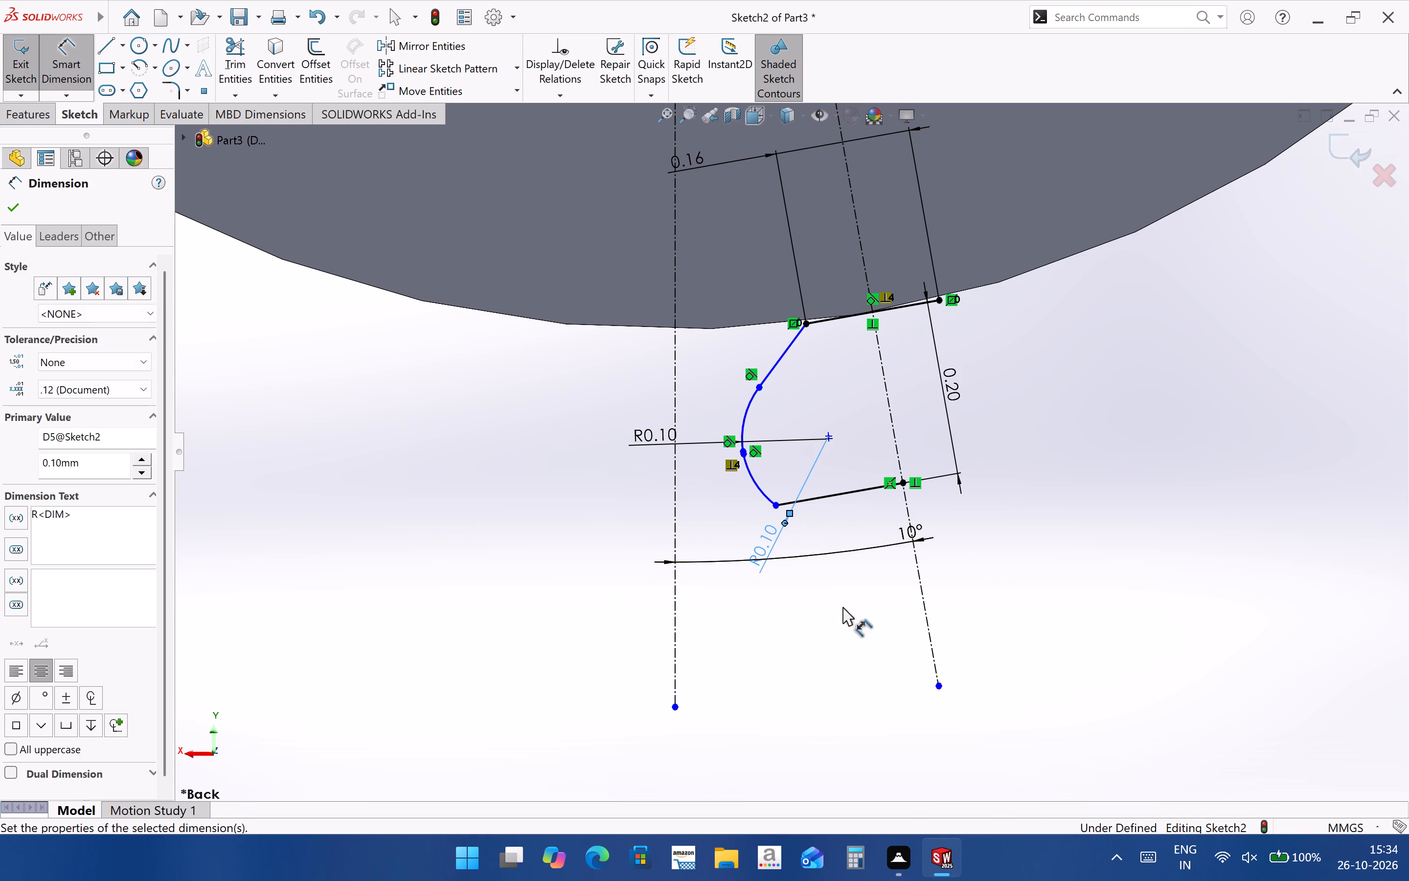
click(1014, 577)
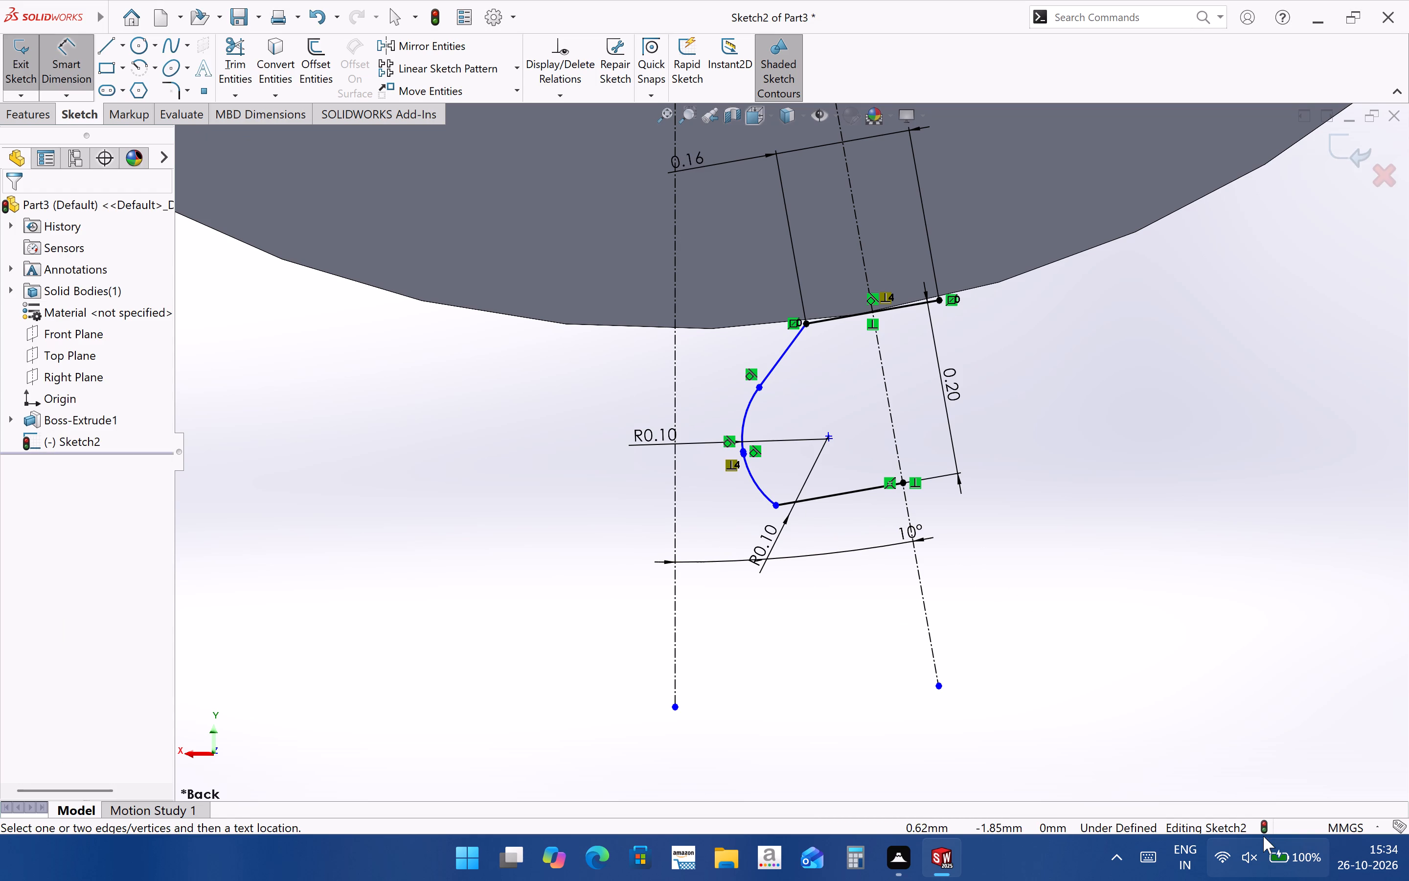
Dimension the length of the tooth's tip line, try 0.35/2 mm for it, and undo that value.
click(849, 495)
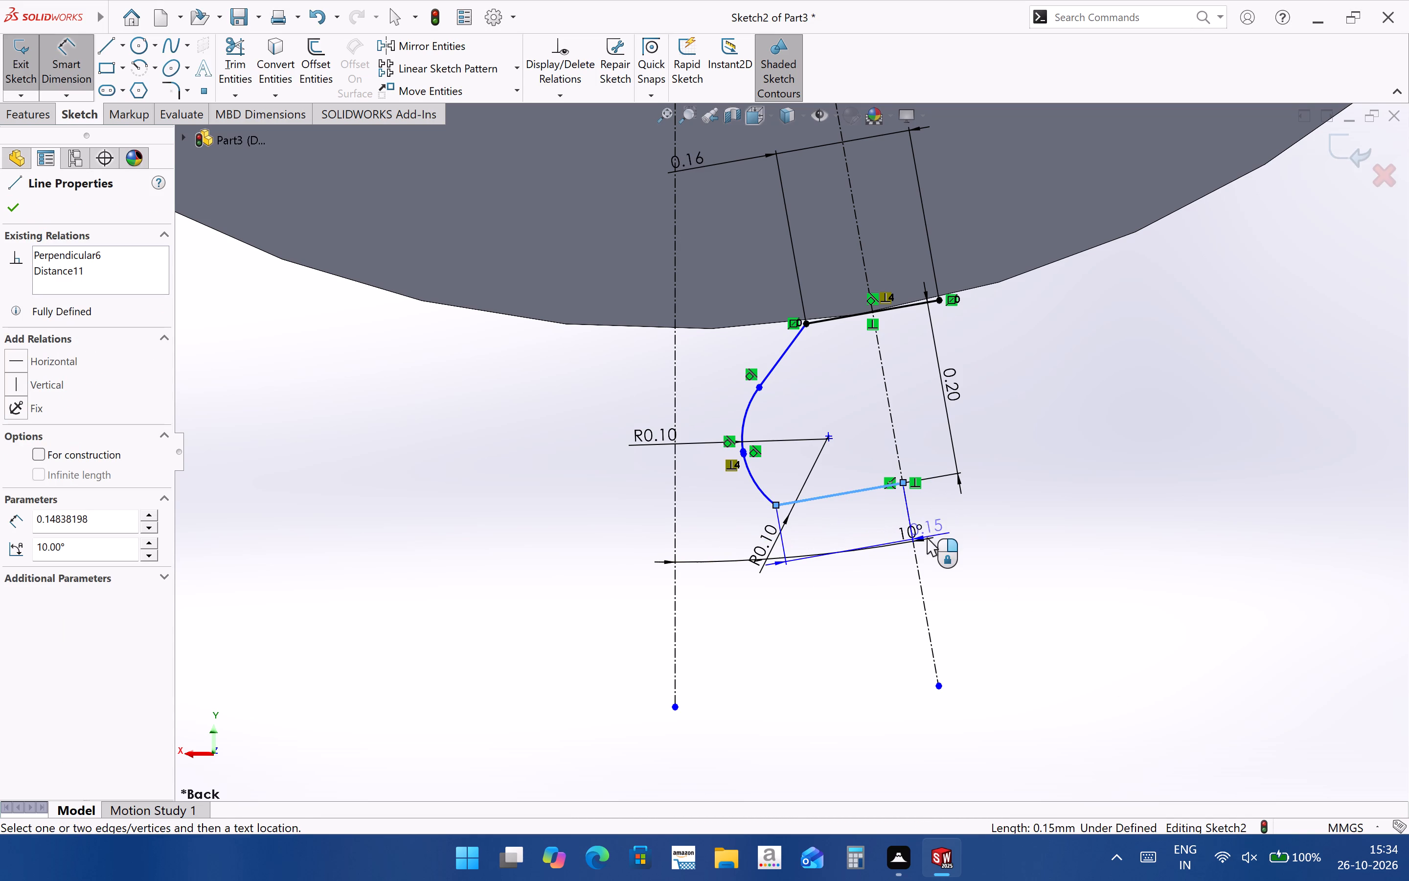
click(963, 573)
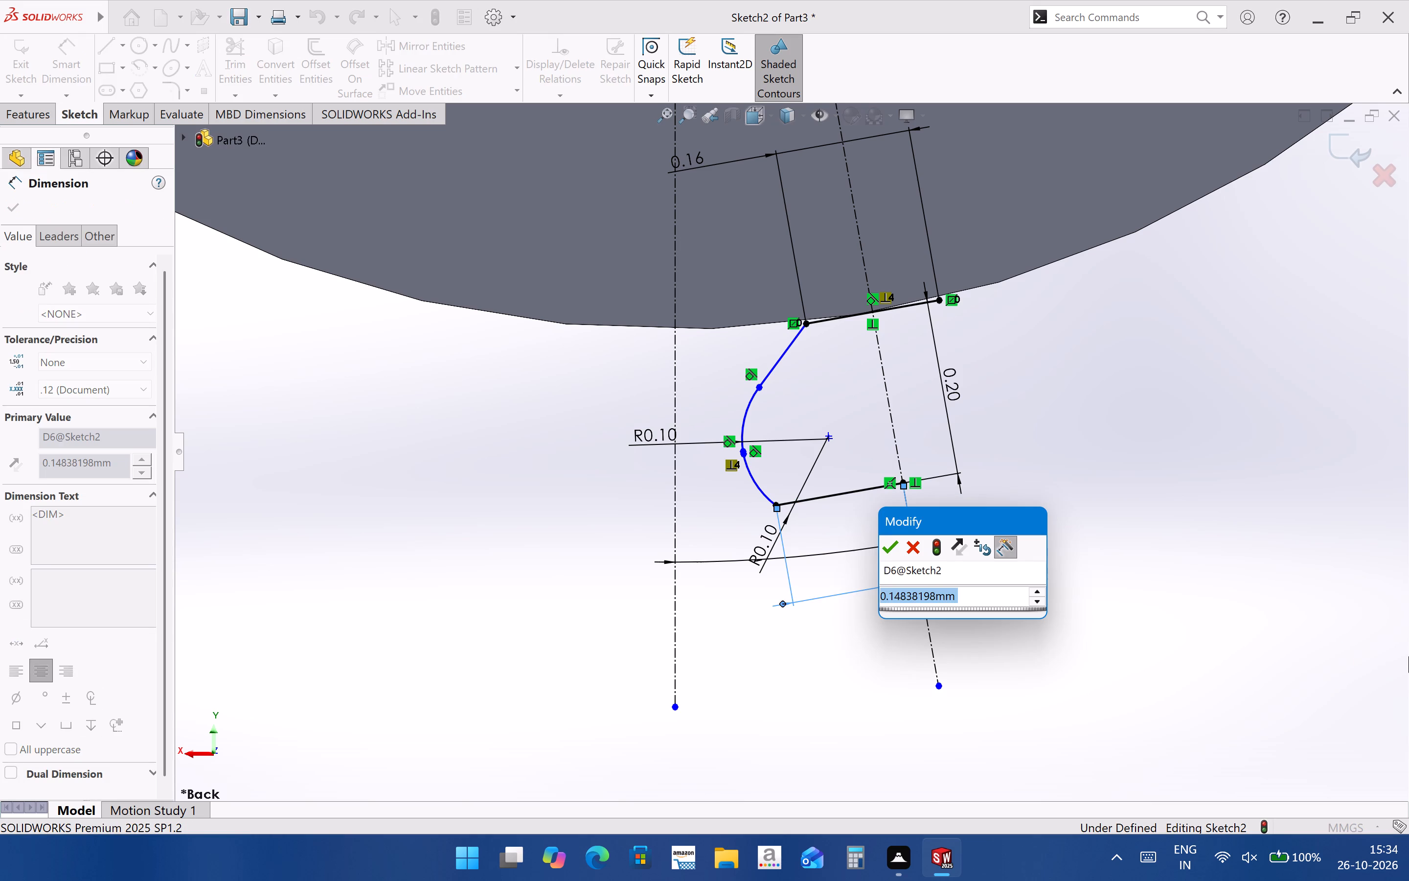
text(0.)
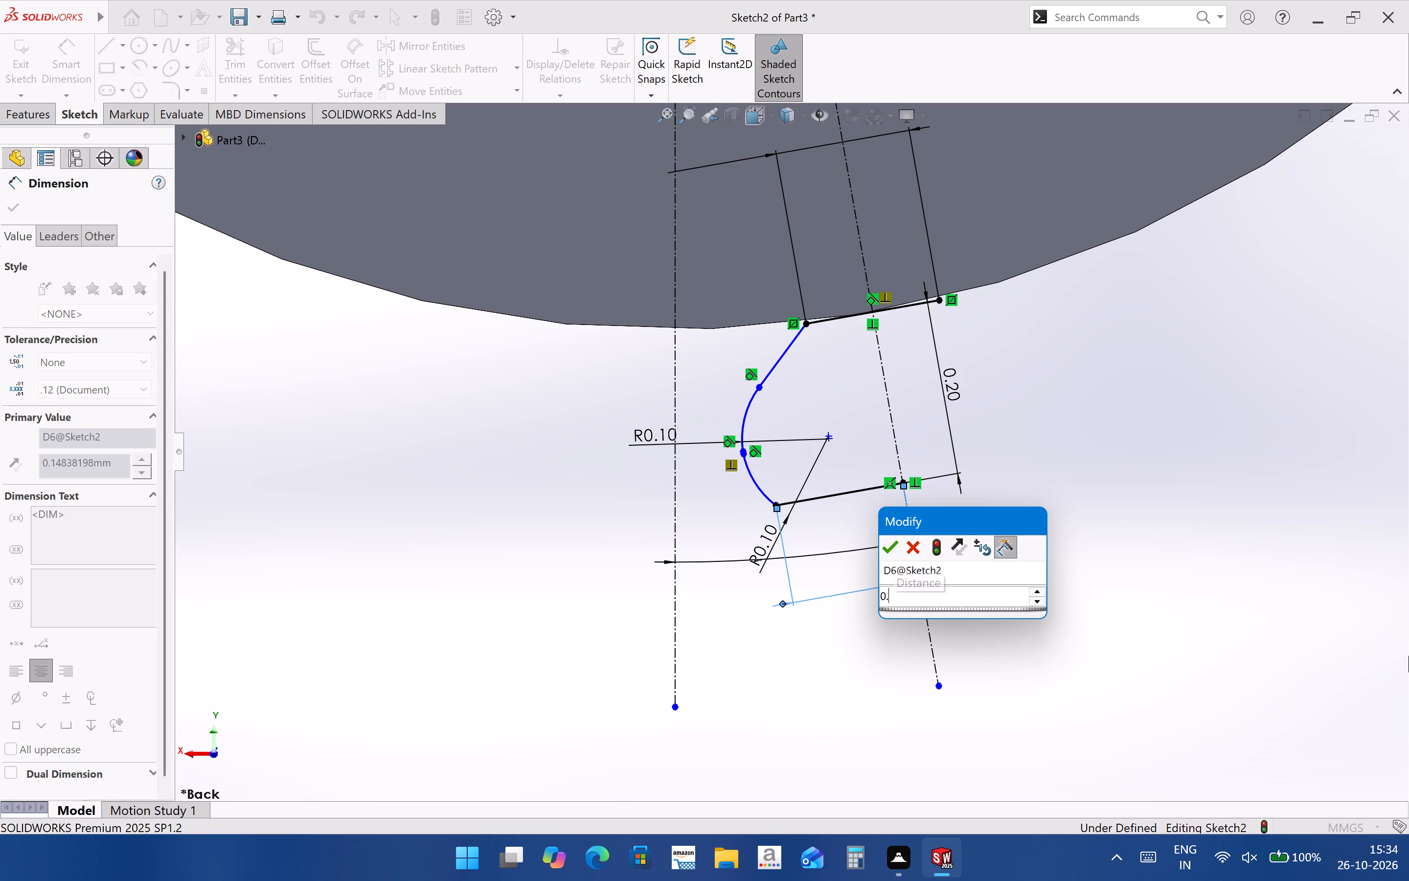
text(35)
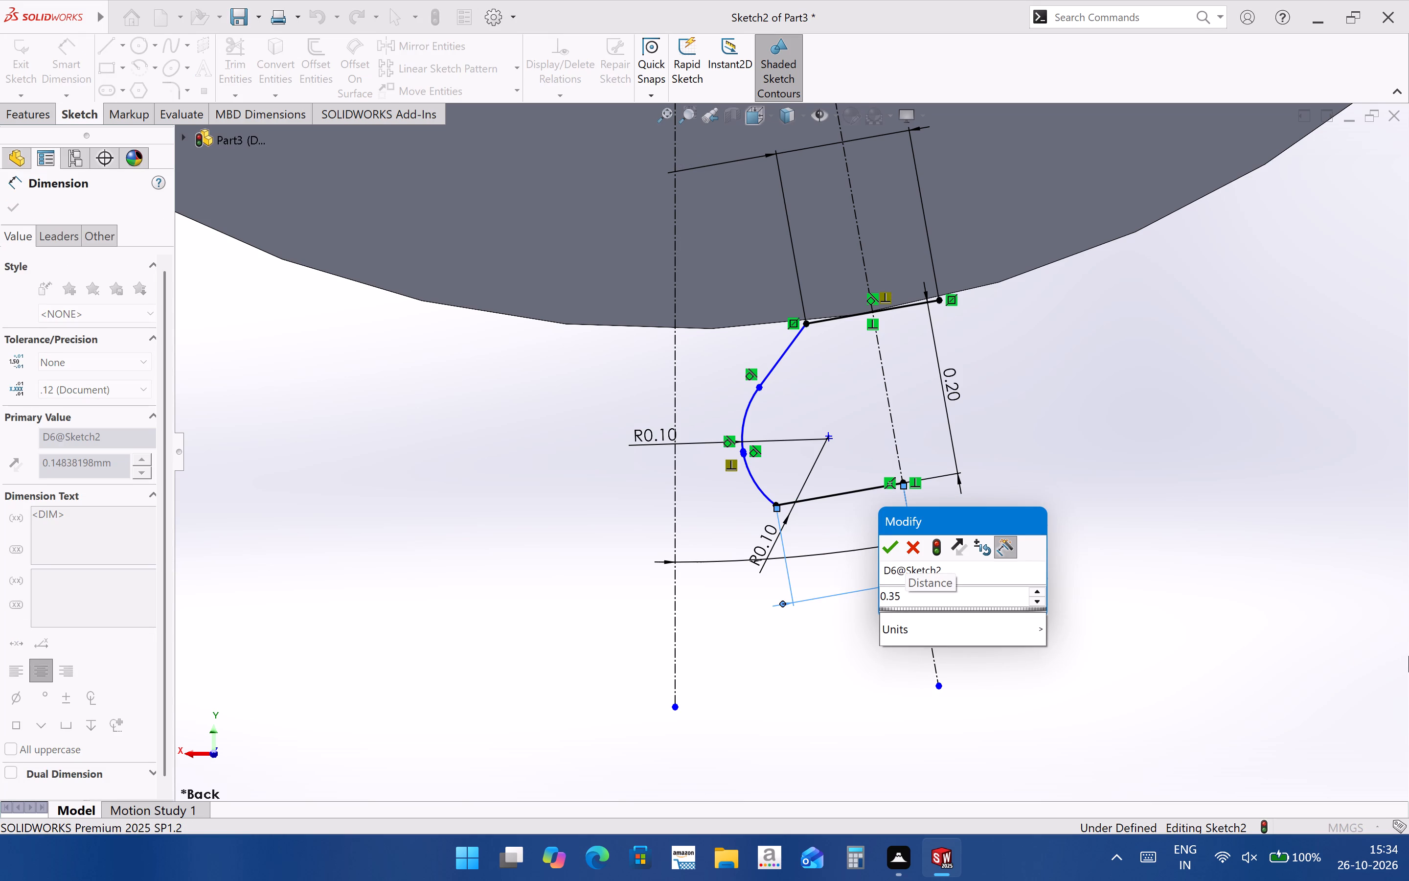
text(/2)
key(Return)
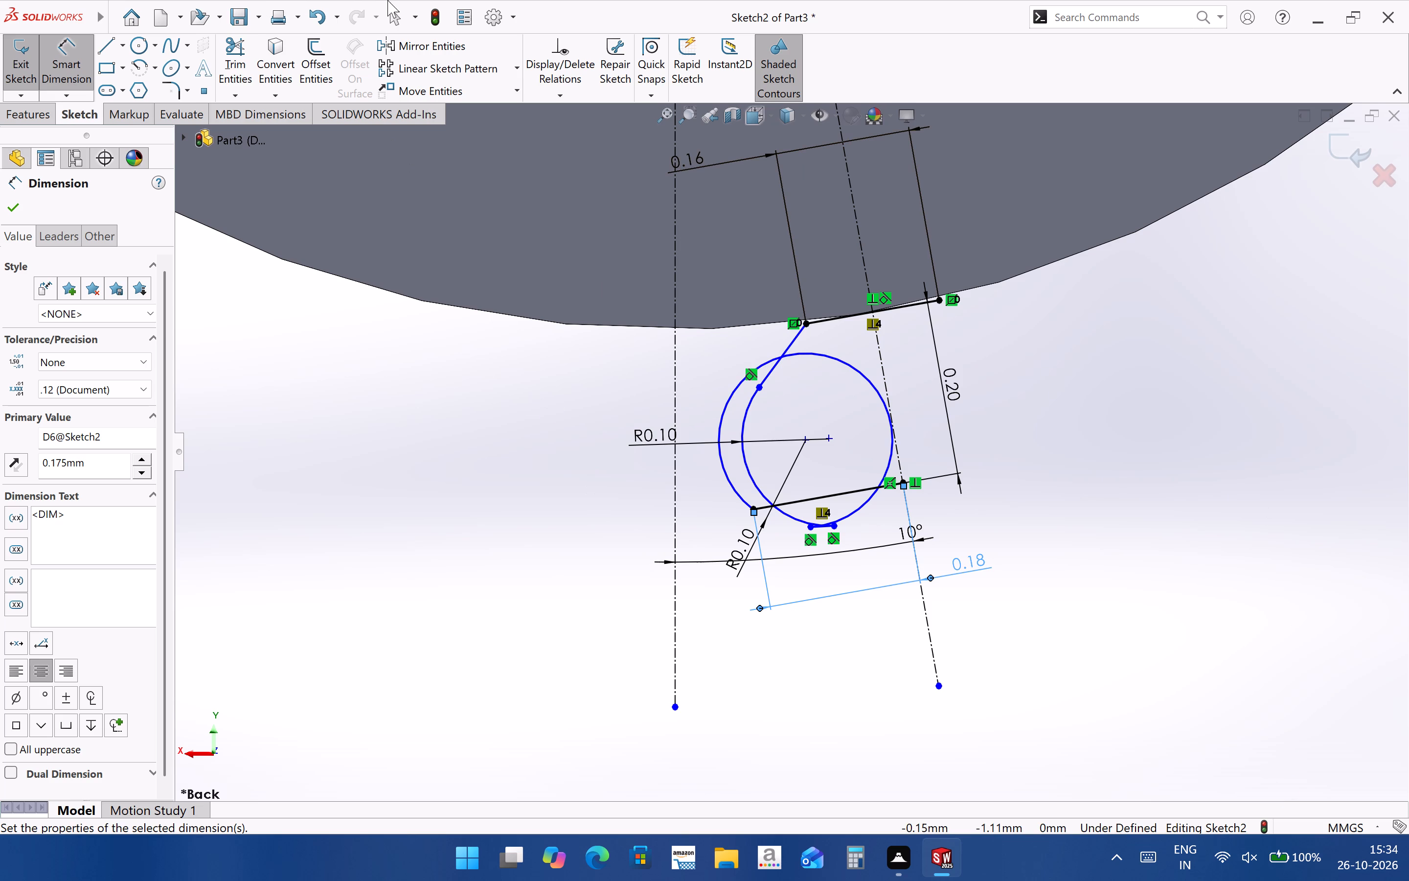
click(322, 13)
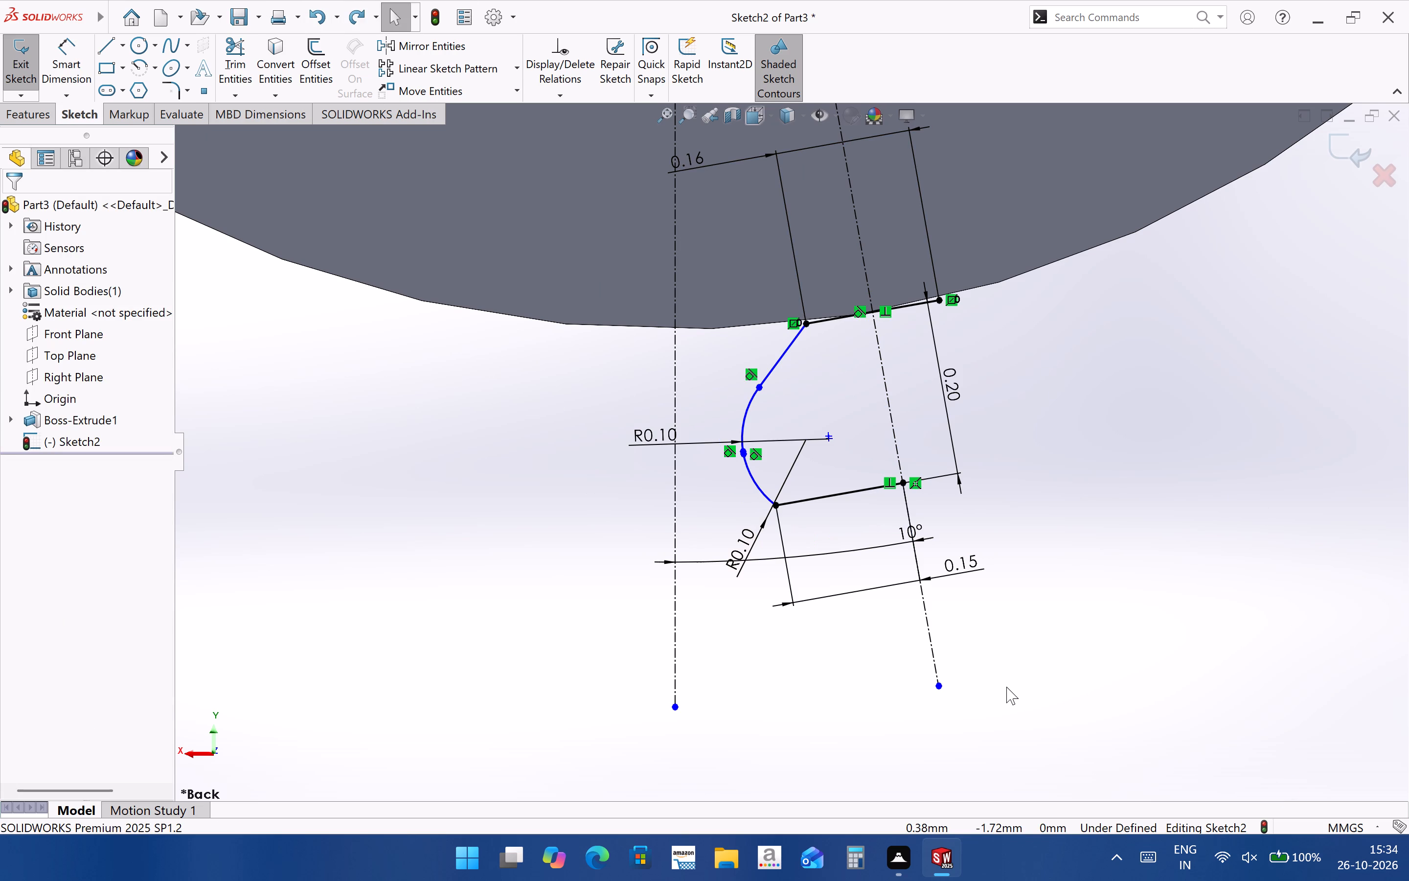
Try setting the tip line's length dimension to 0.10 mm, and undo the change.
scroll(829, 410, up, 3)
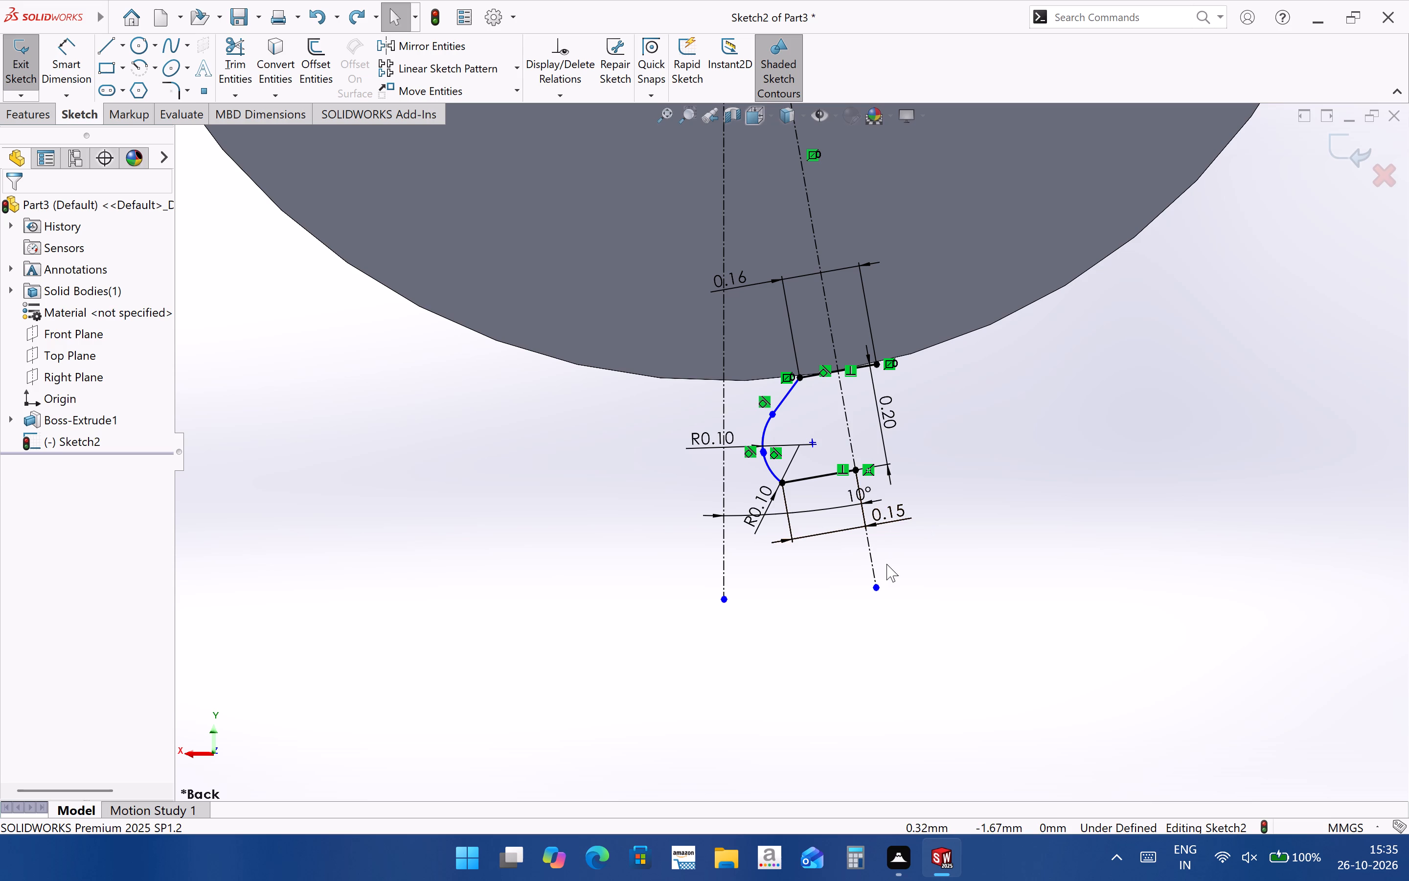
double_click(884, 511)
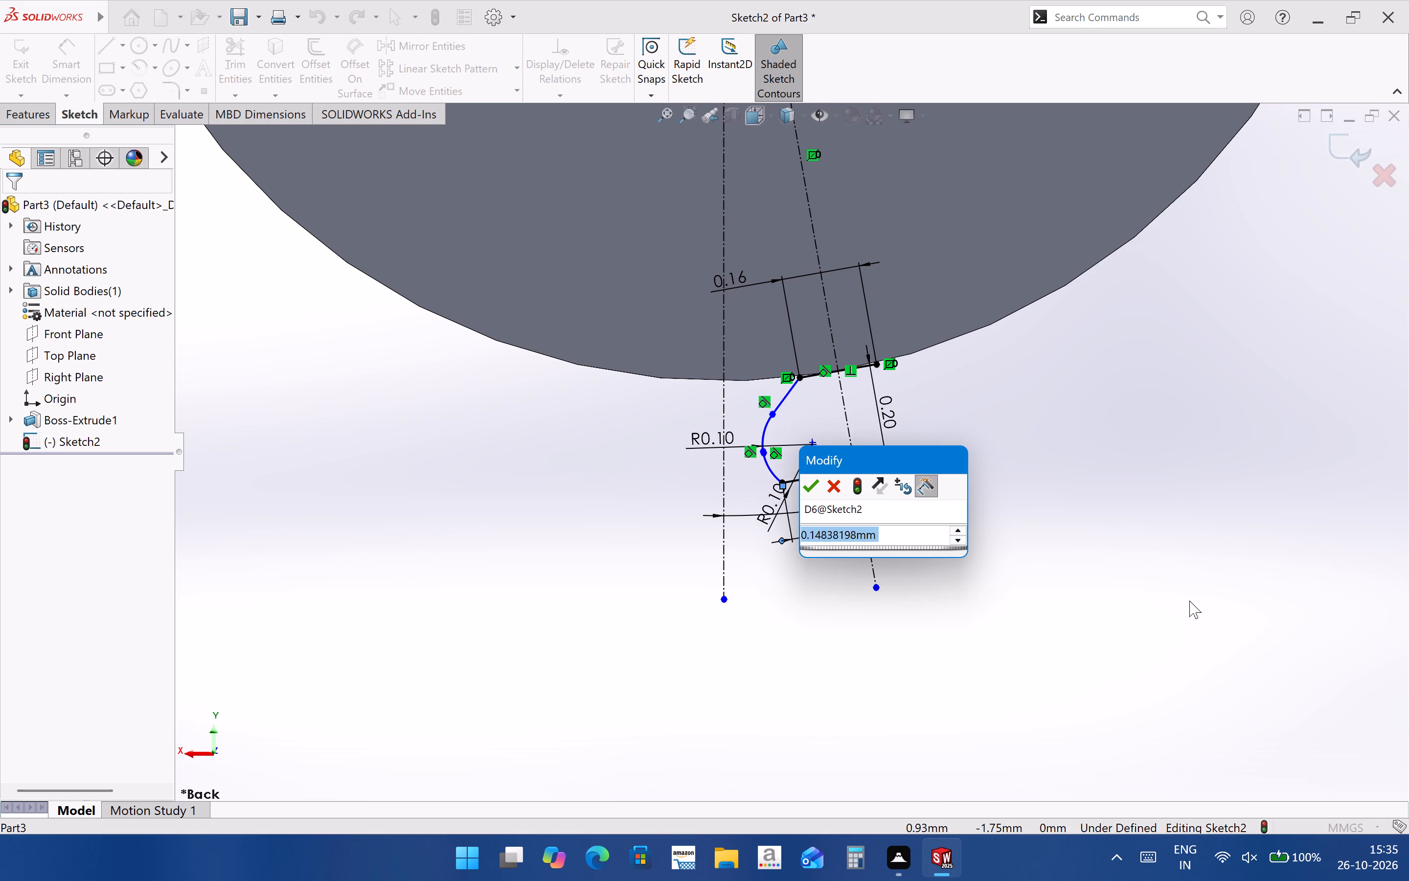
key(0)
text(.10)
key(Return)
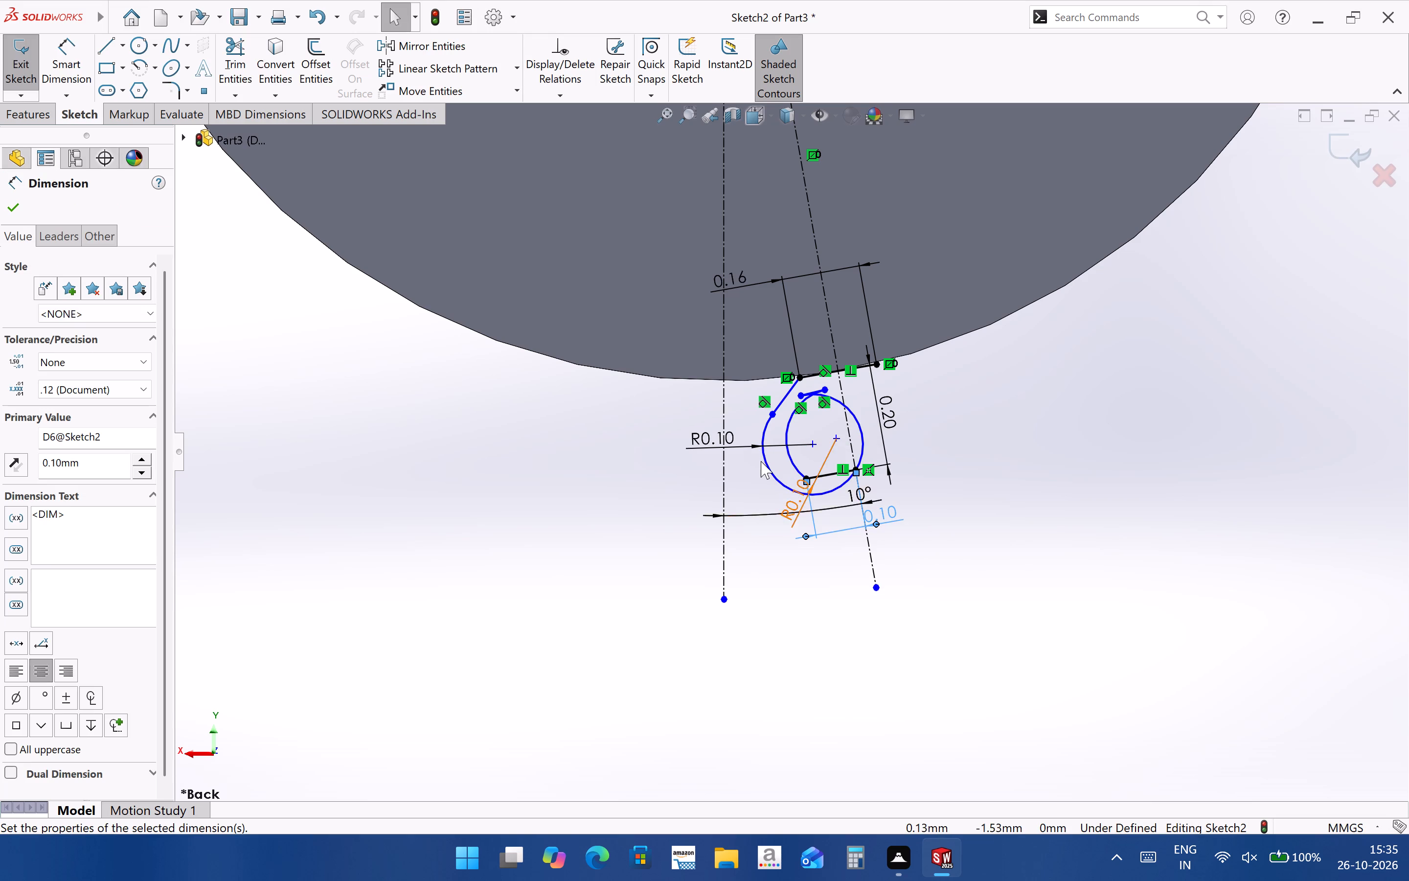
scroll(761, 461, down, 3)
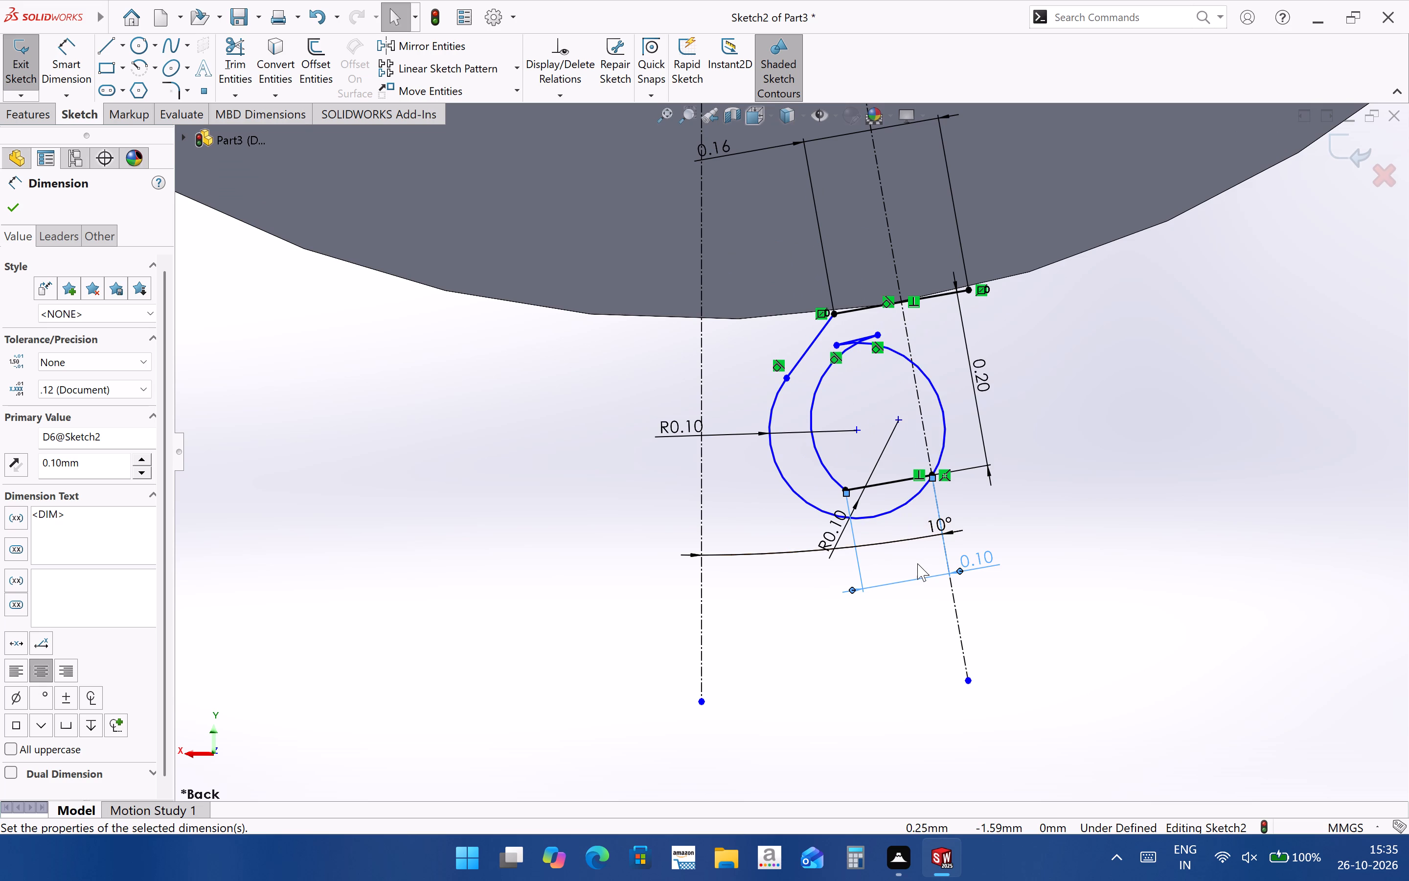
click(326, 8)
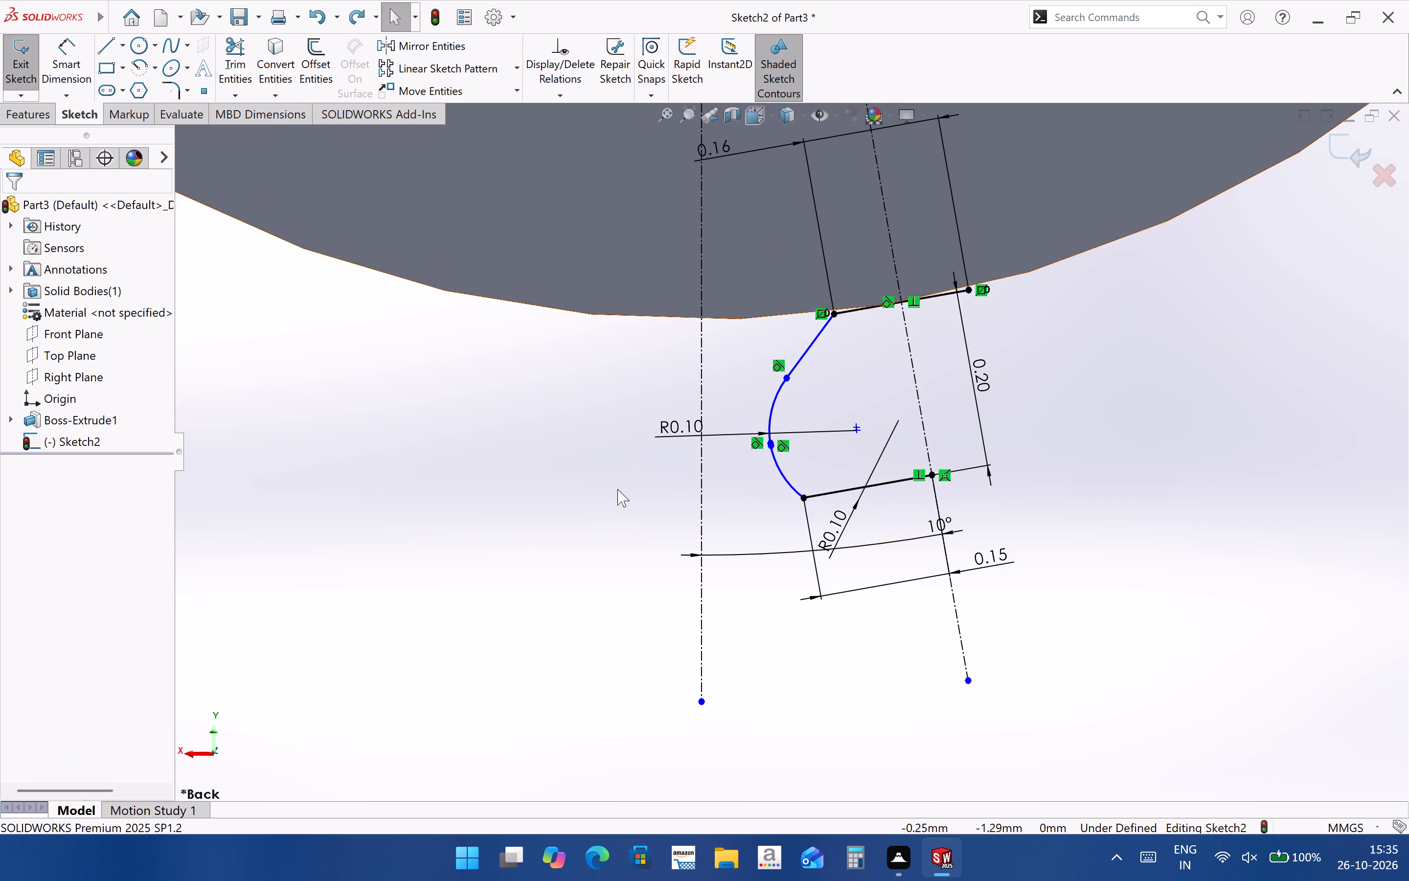
Delete the corner arc at the tooth's tip line together with its radius dimension.
click(791, 485)
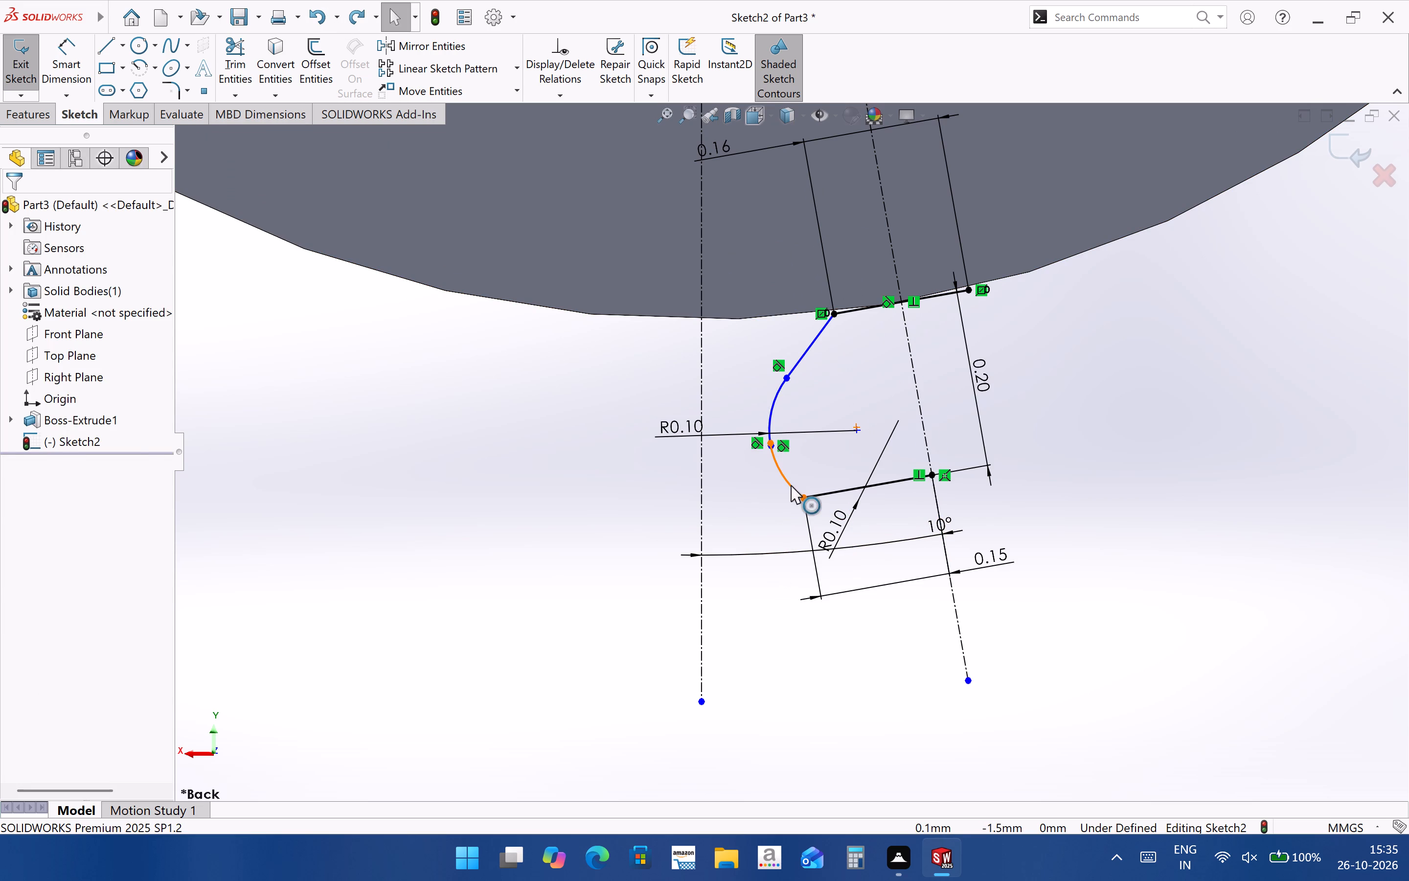
key(Delete)
click(620, 423)
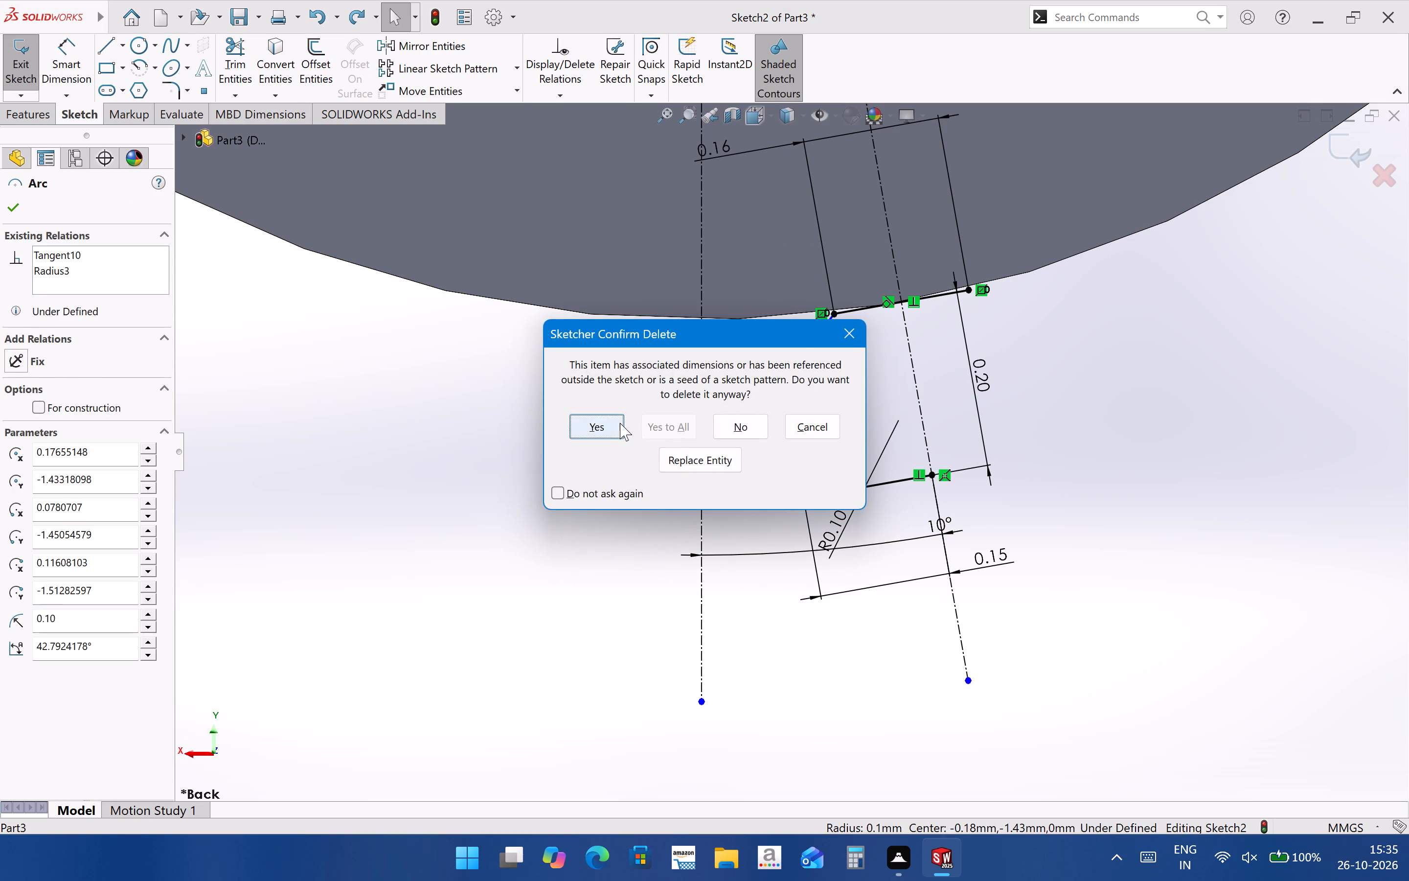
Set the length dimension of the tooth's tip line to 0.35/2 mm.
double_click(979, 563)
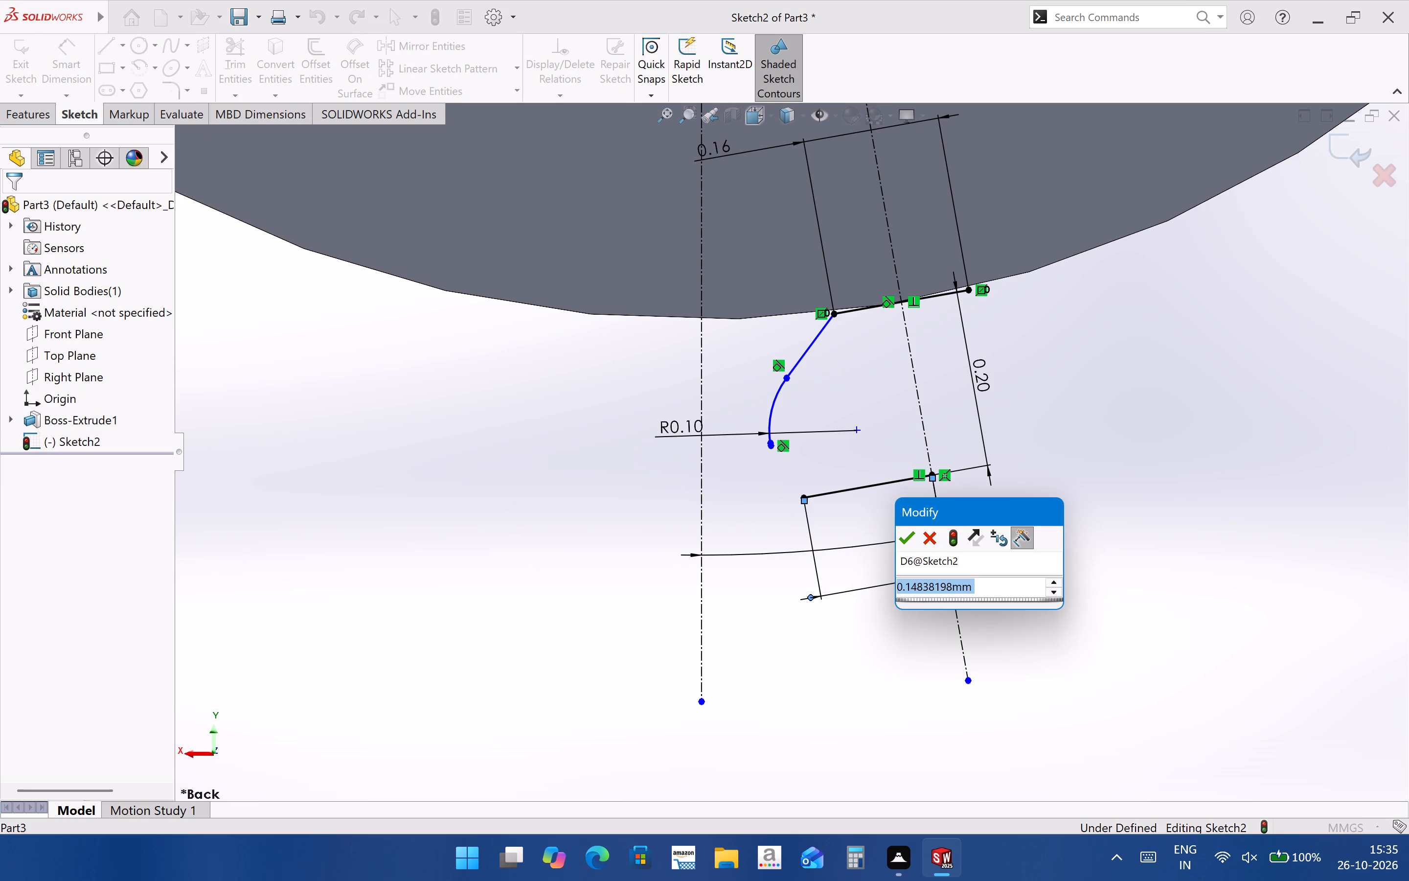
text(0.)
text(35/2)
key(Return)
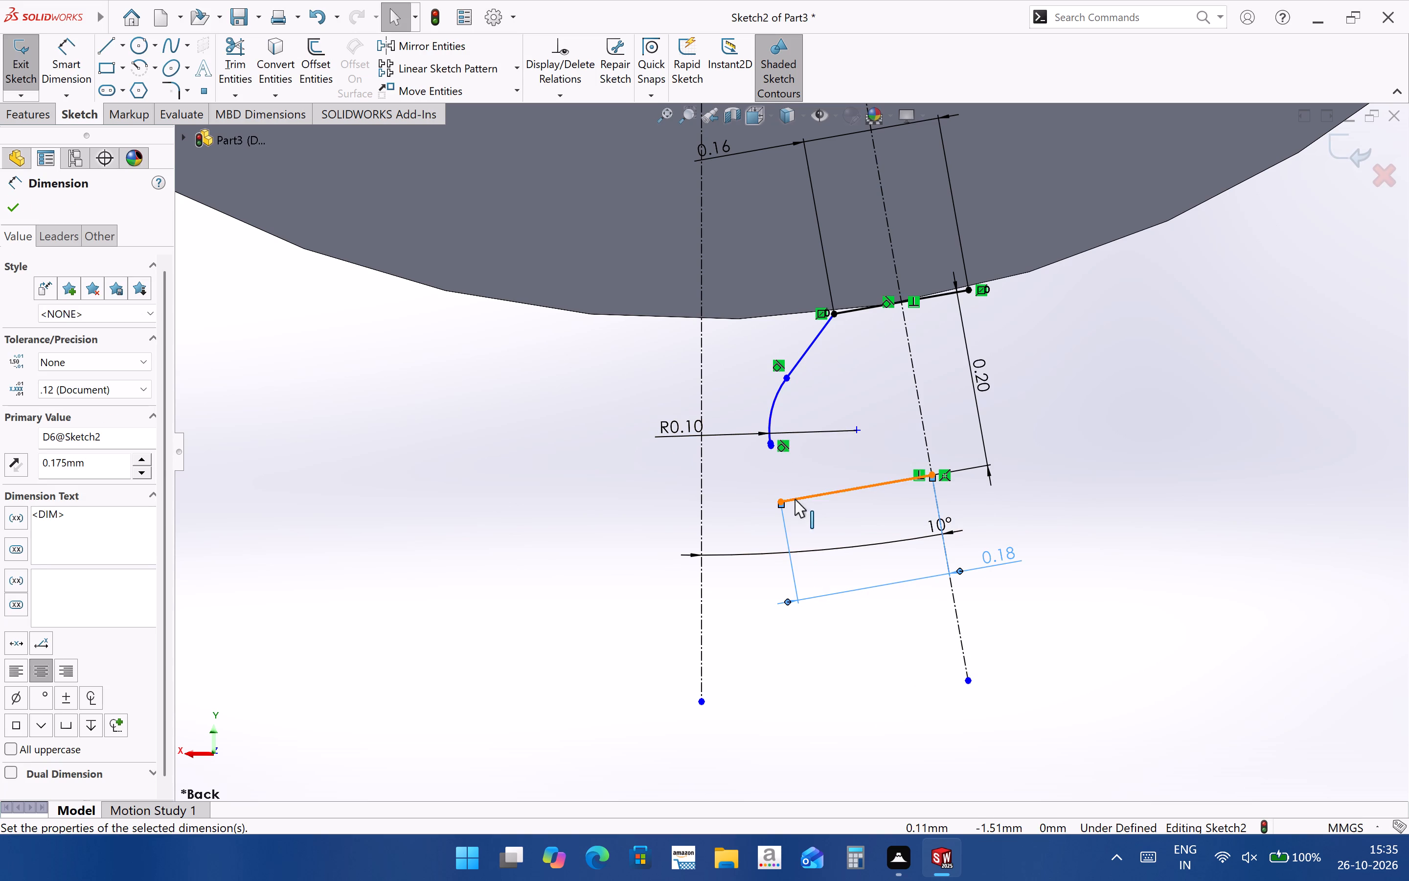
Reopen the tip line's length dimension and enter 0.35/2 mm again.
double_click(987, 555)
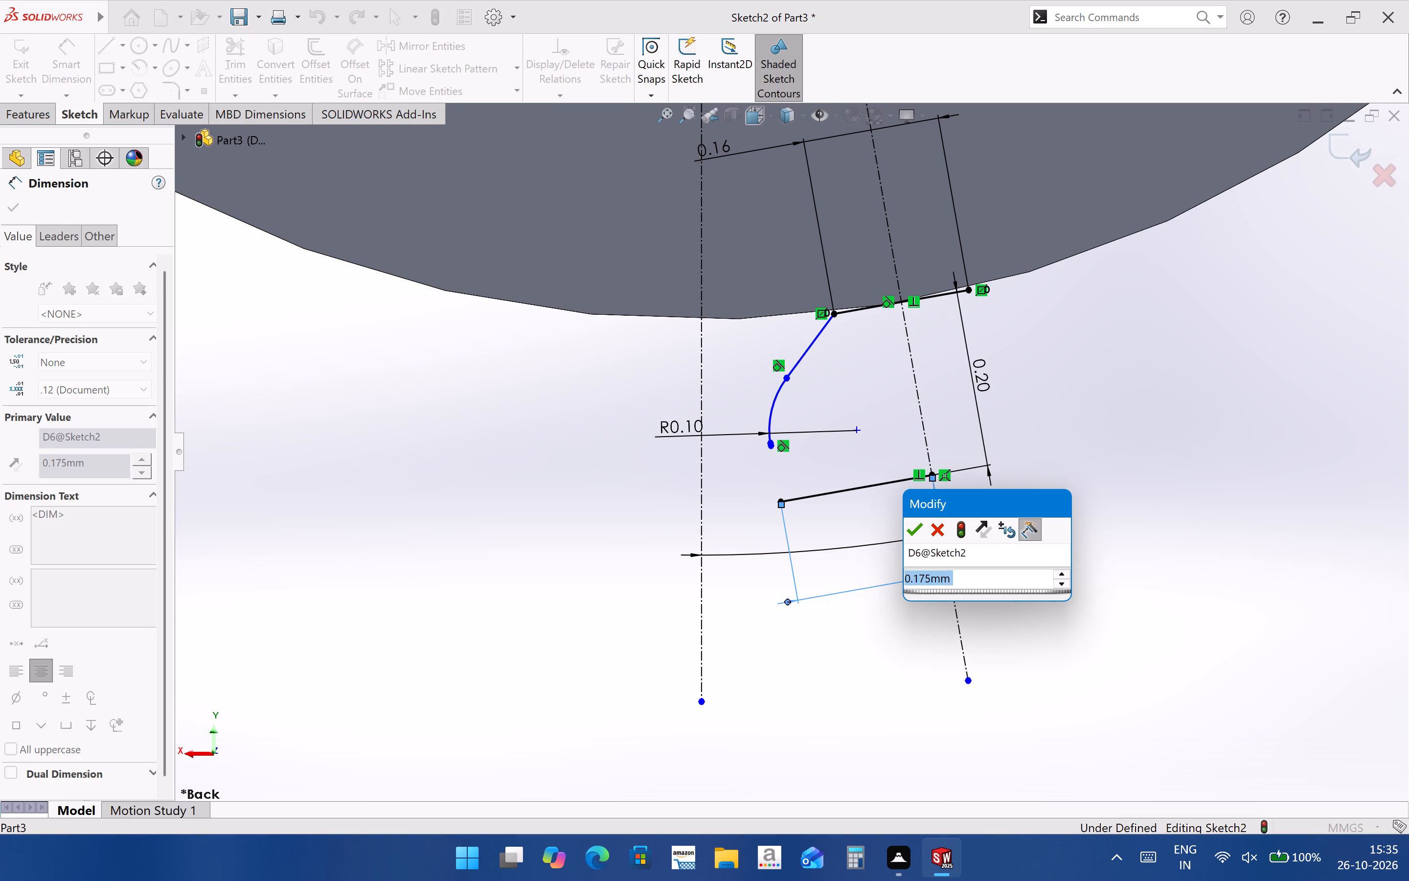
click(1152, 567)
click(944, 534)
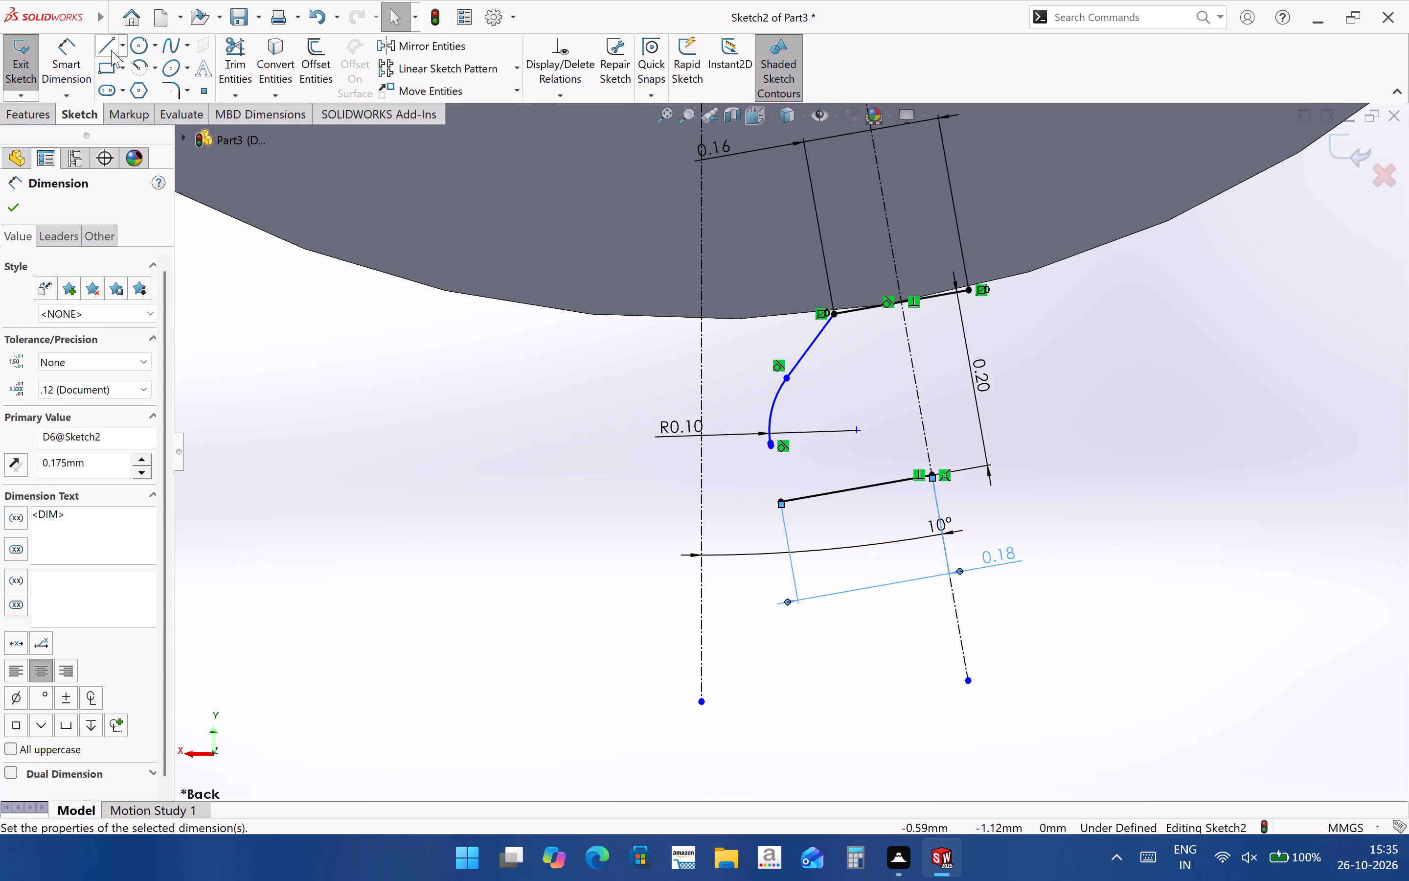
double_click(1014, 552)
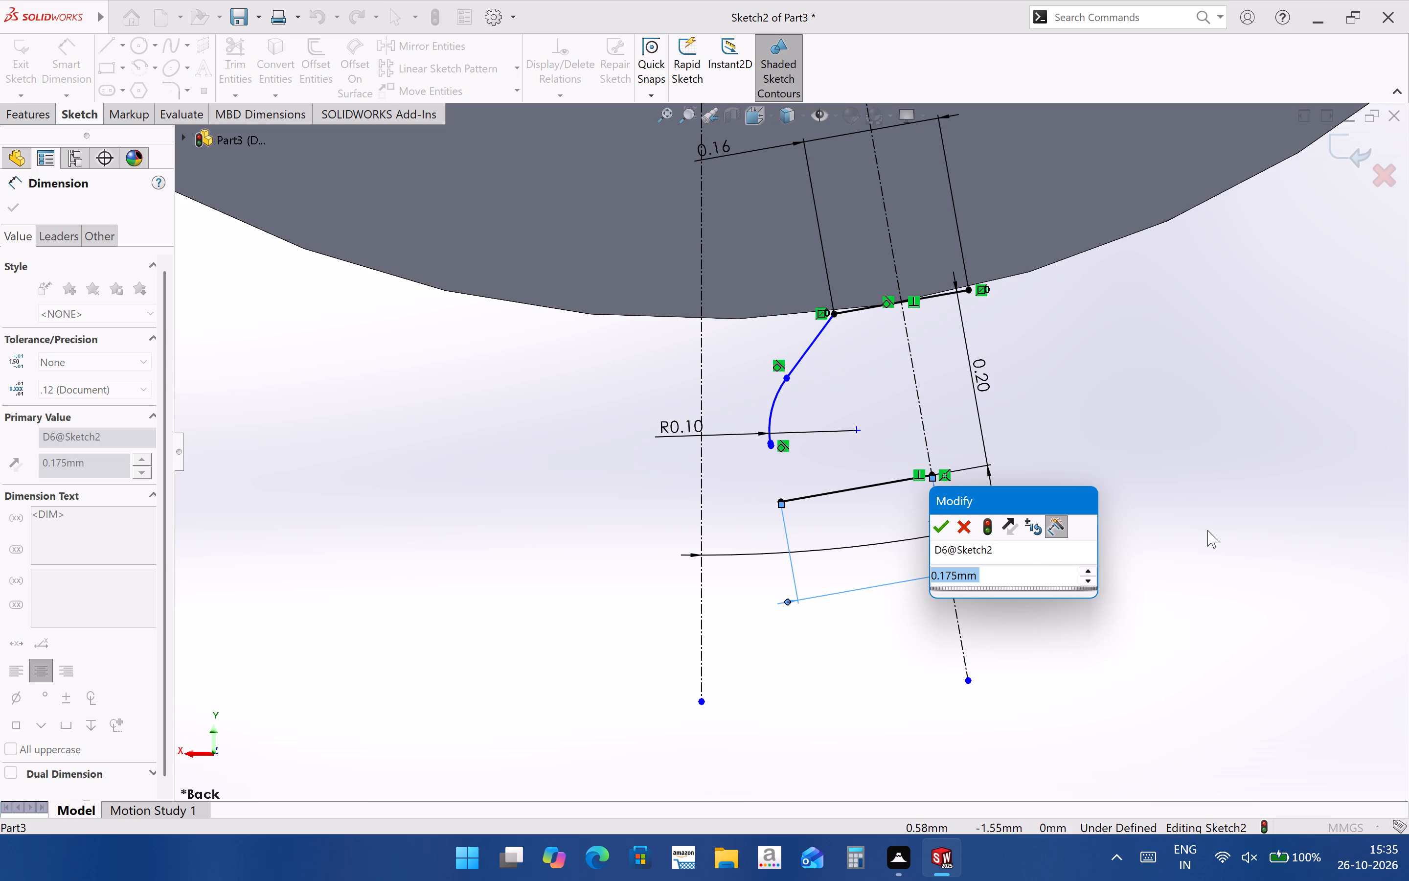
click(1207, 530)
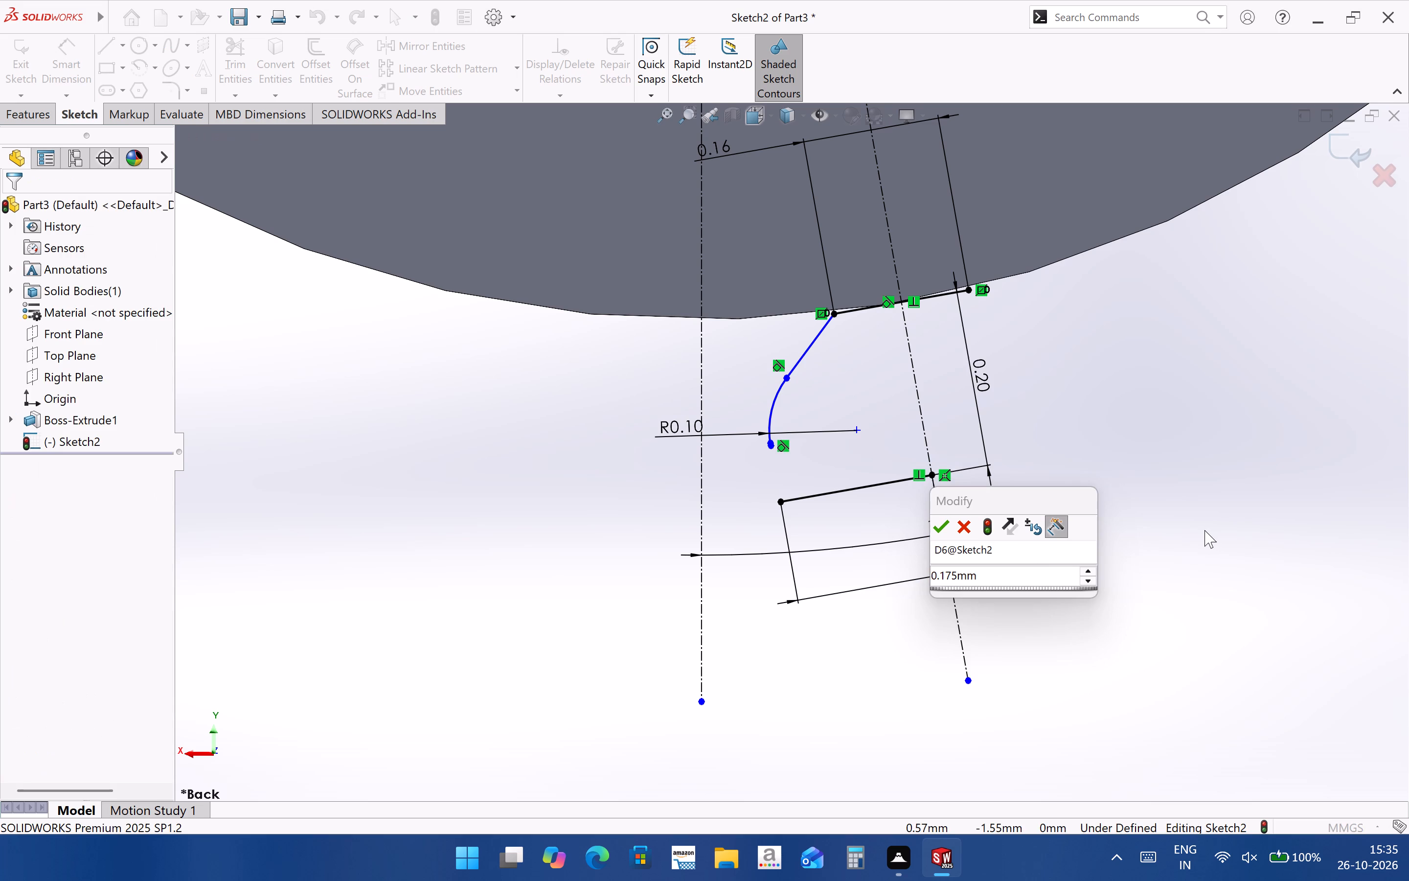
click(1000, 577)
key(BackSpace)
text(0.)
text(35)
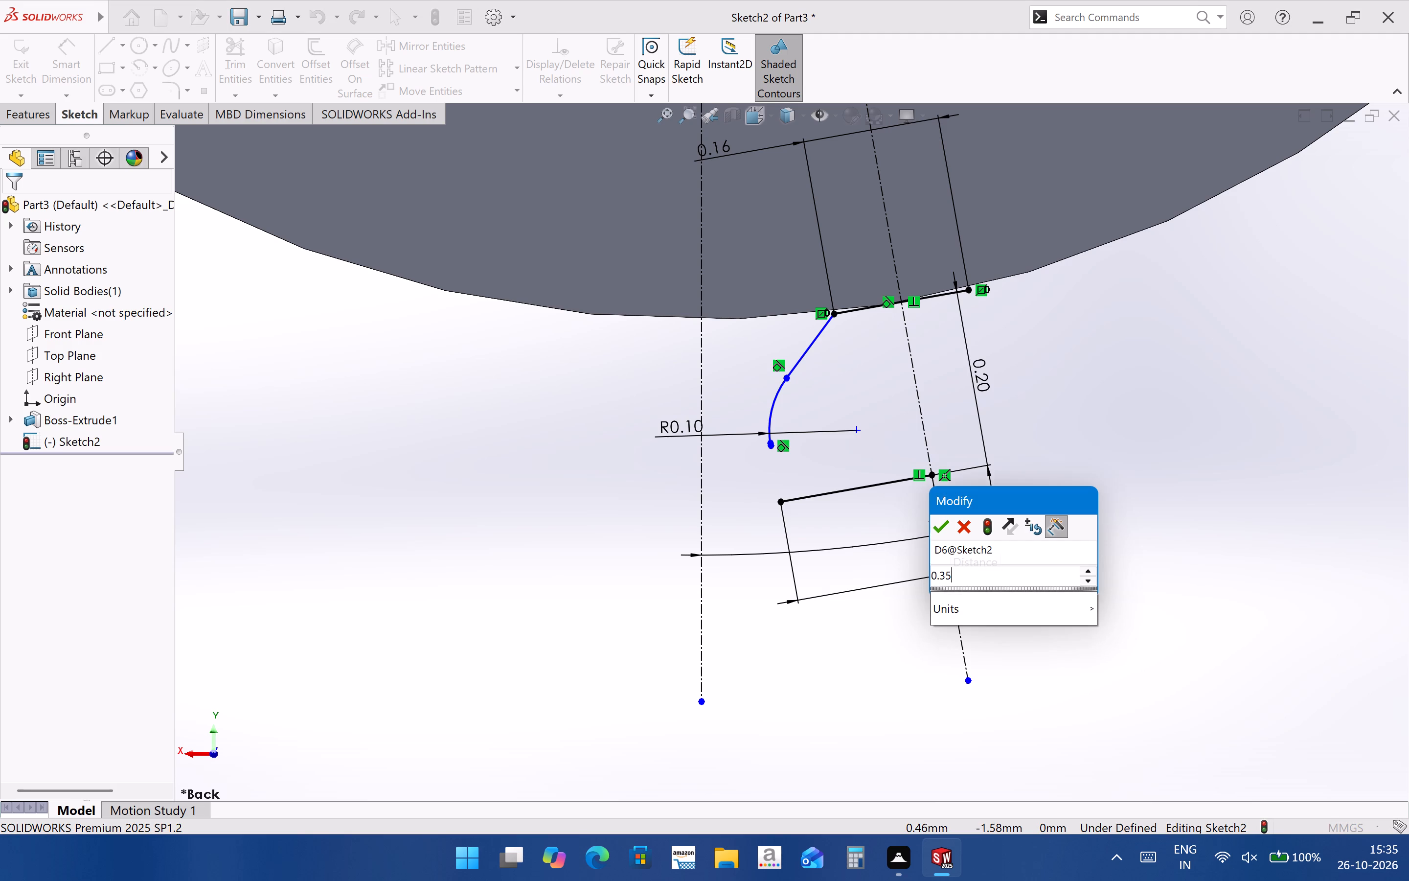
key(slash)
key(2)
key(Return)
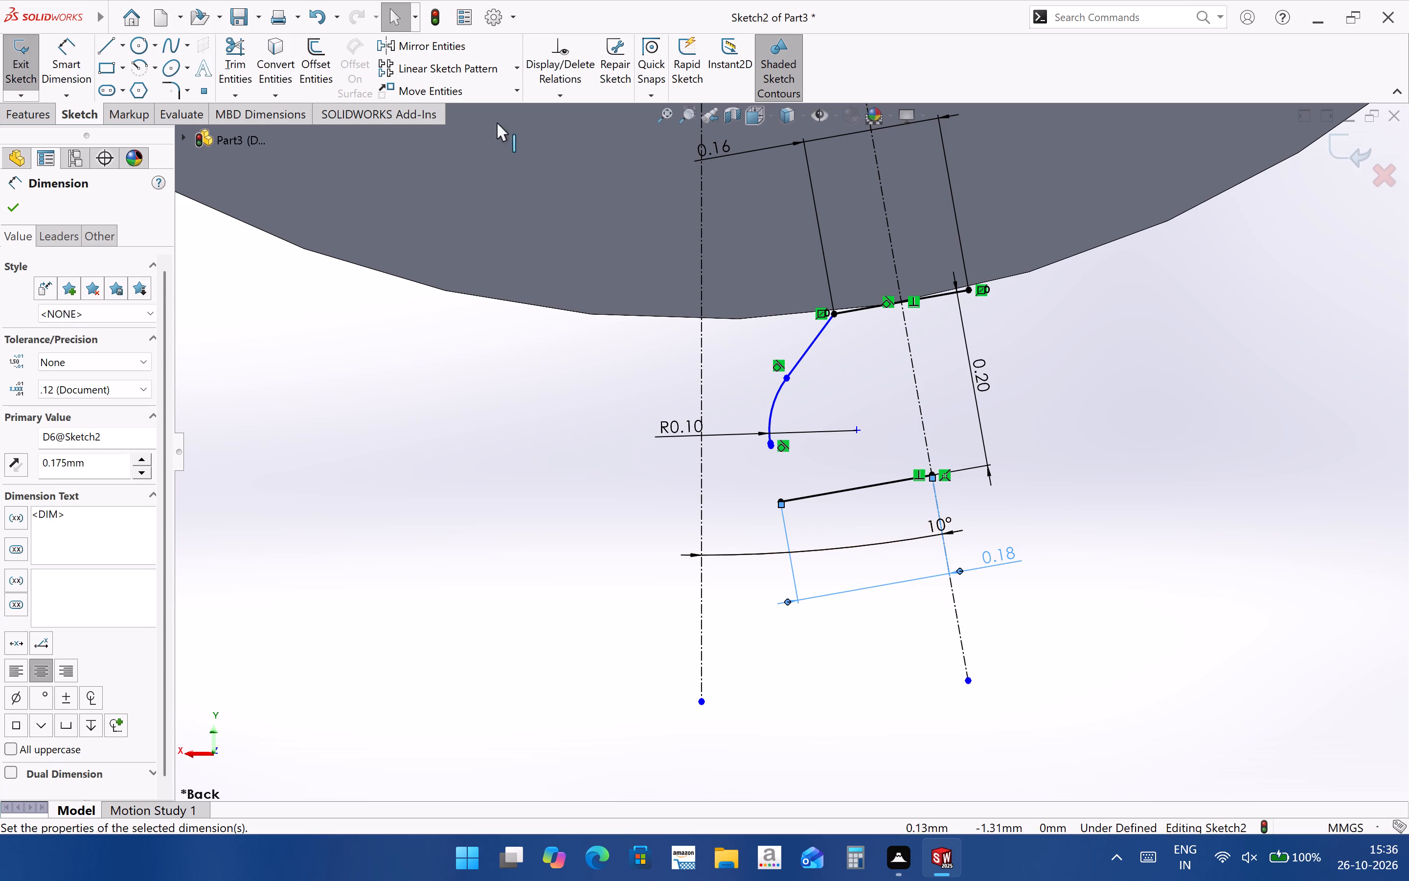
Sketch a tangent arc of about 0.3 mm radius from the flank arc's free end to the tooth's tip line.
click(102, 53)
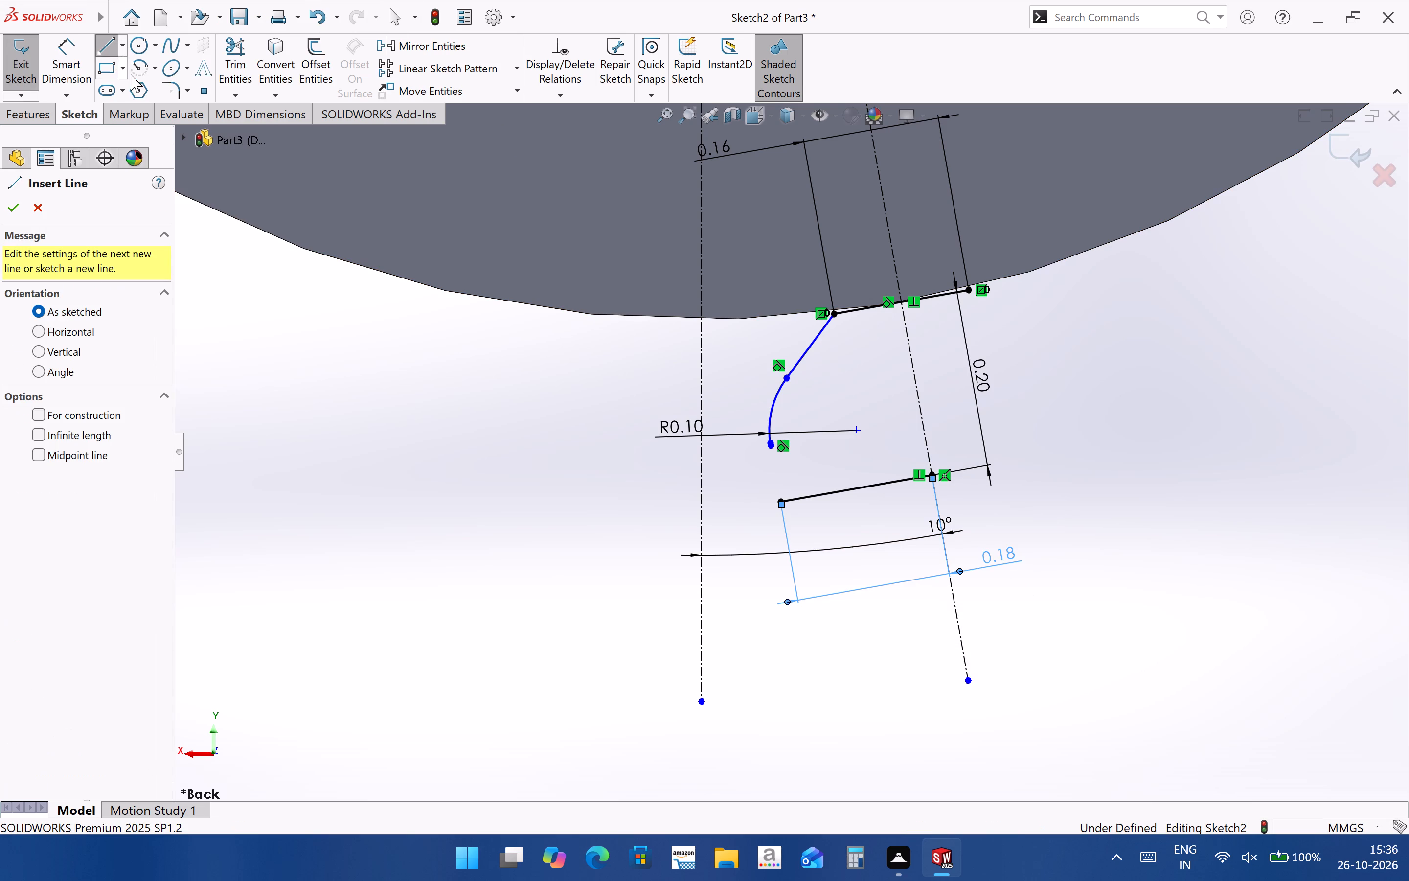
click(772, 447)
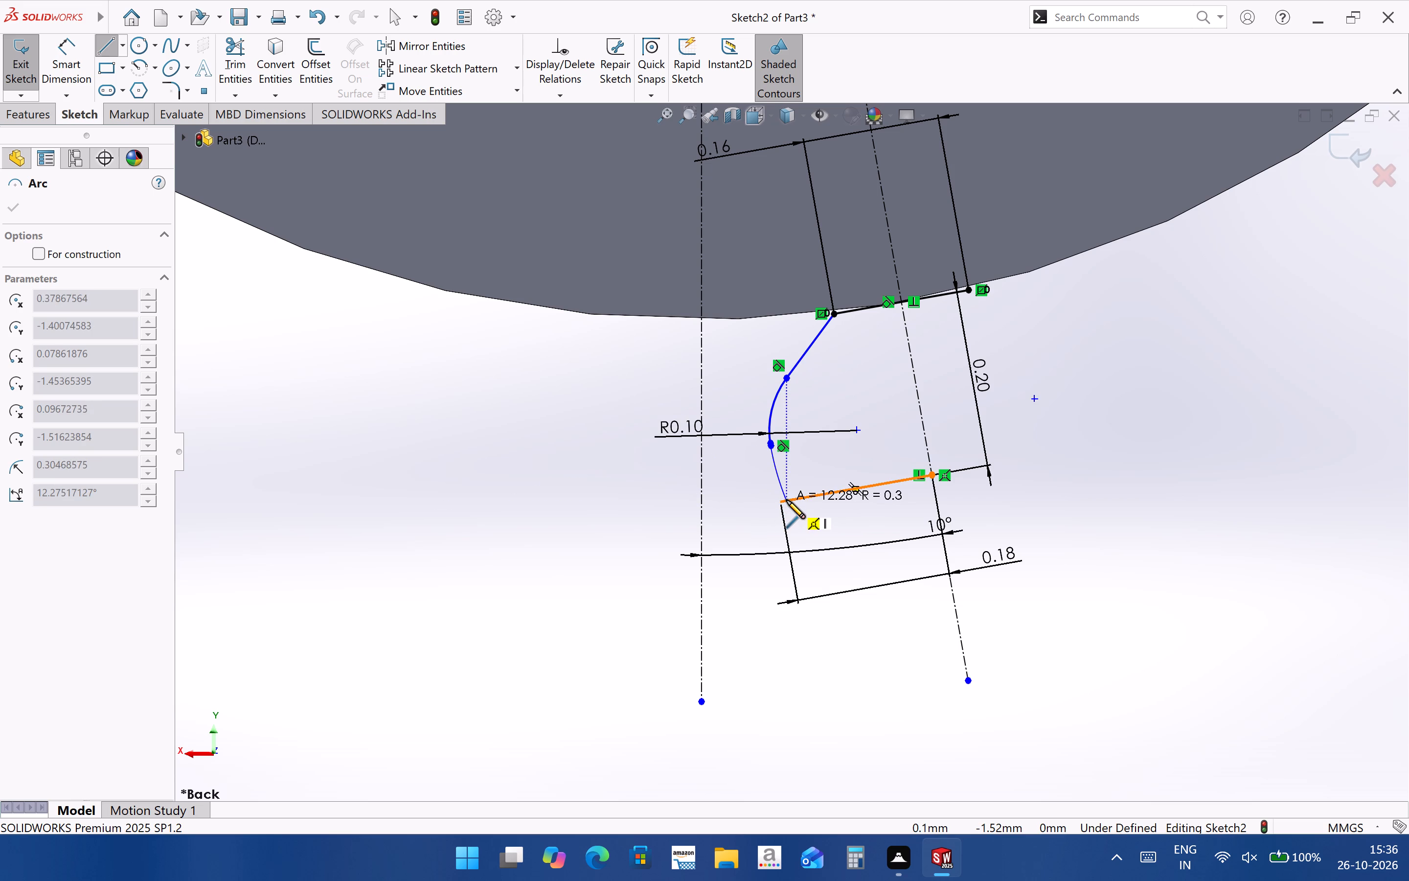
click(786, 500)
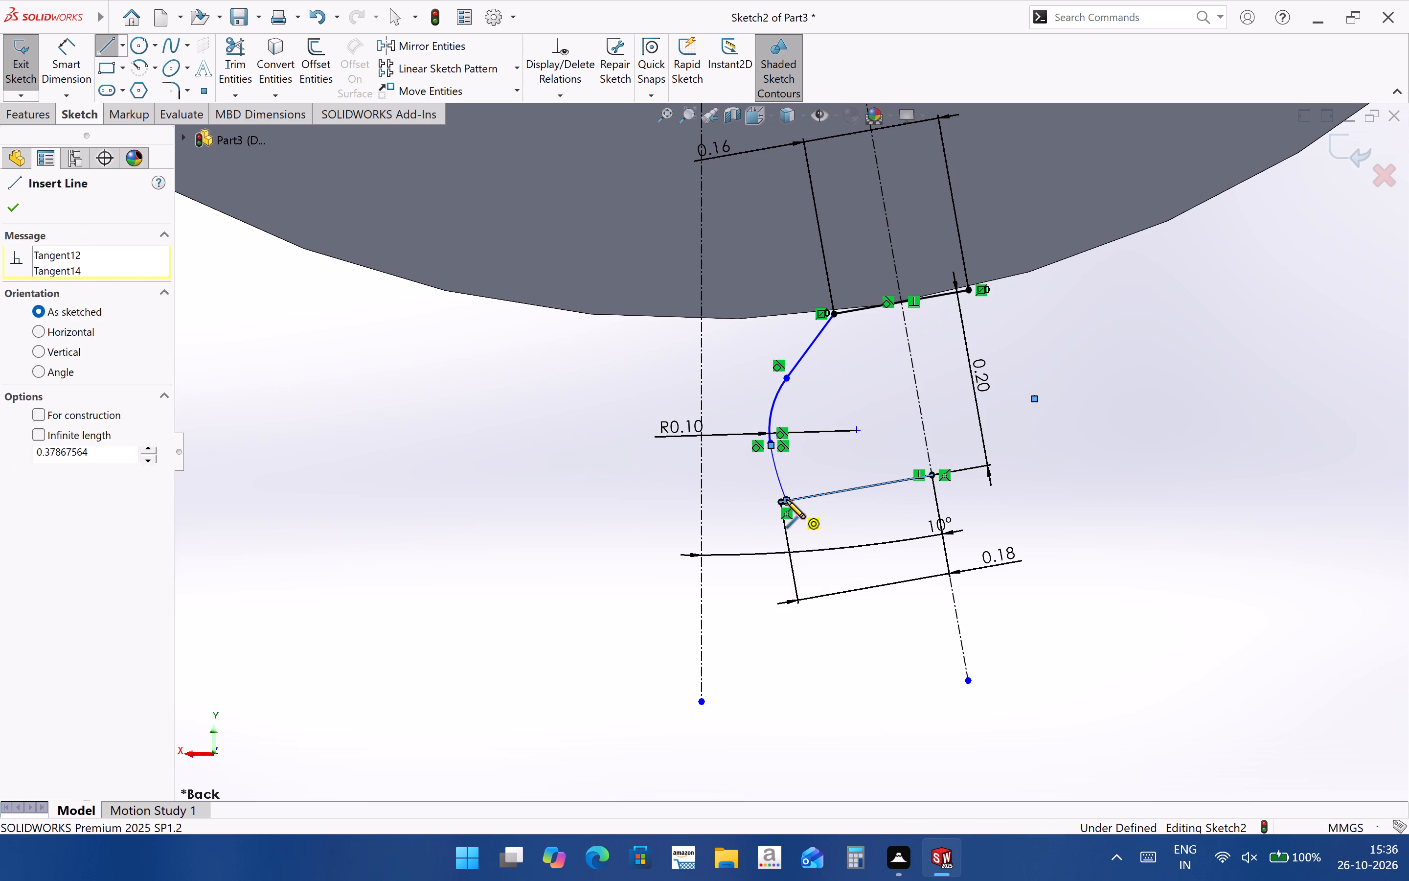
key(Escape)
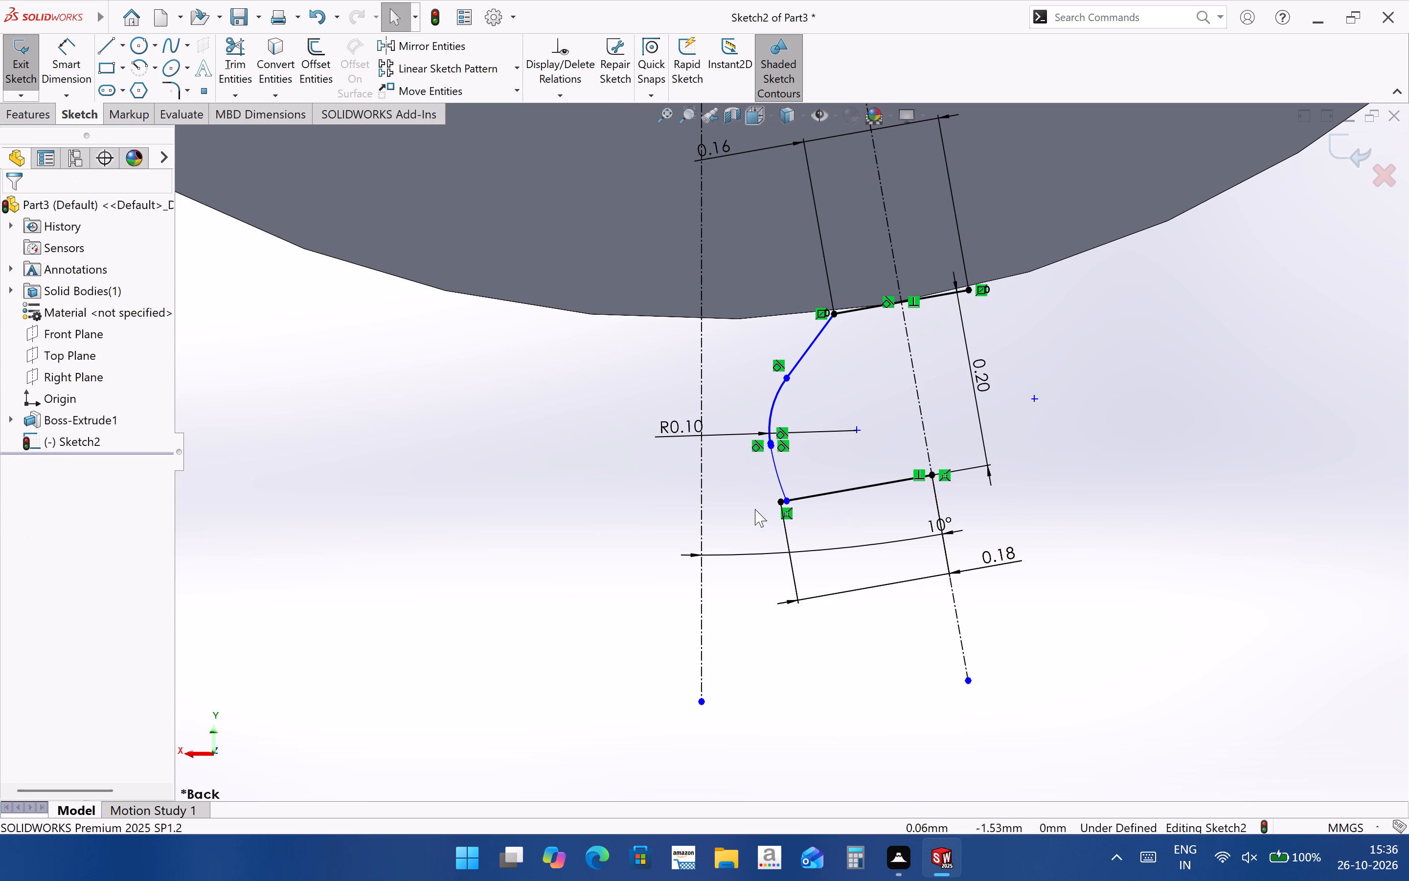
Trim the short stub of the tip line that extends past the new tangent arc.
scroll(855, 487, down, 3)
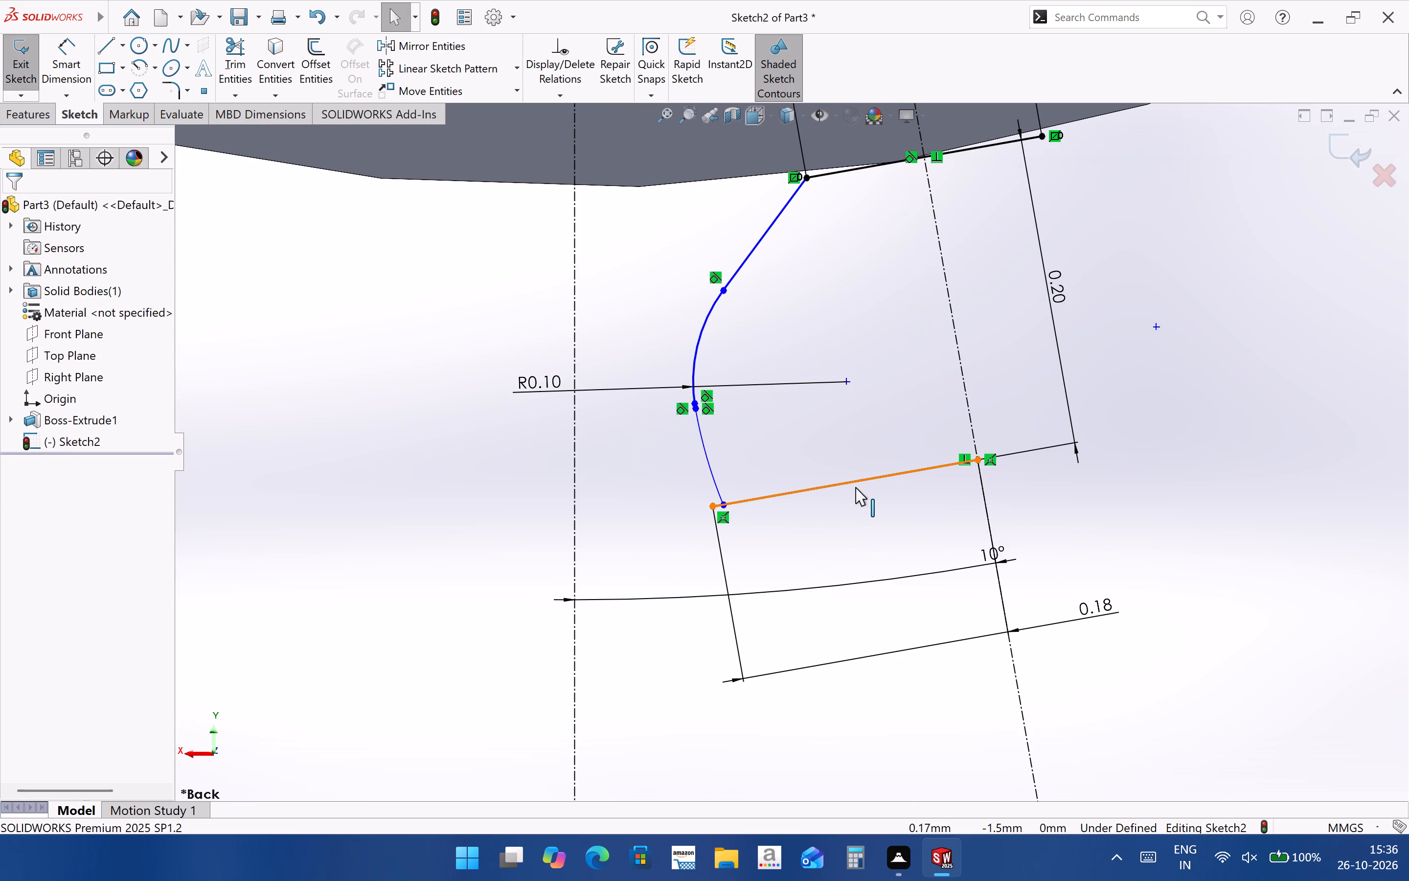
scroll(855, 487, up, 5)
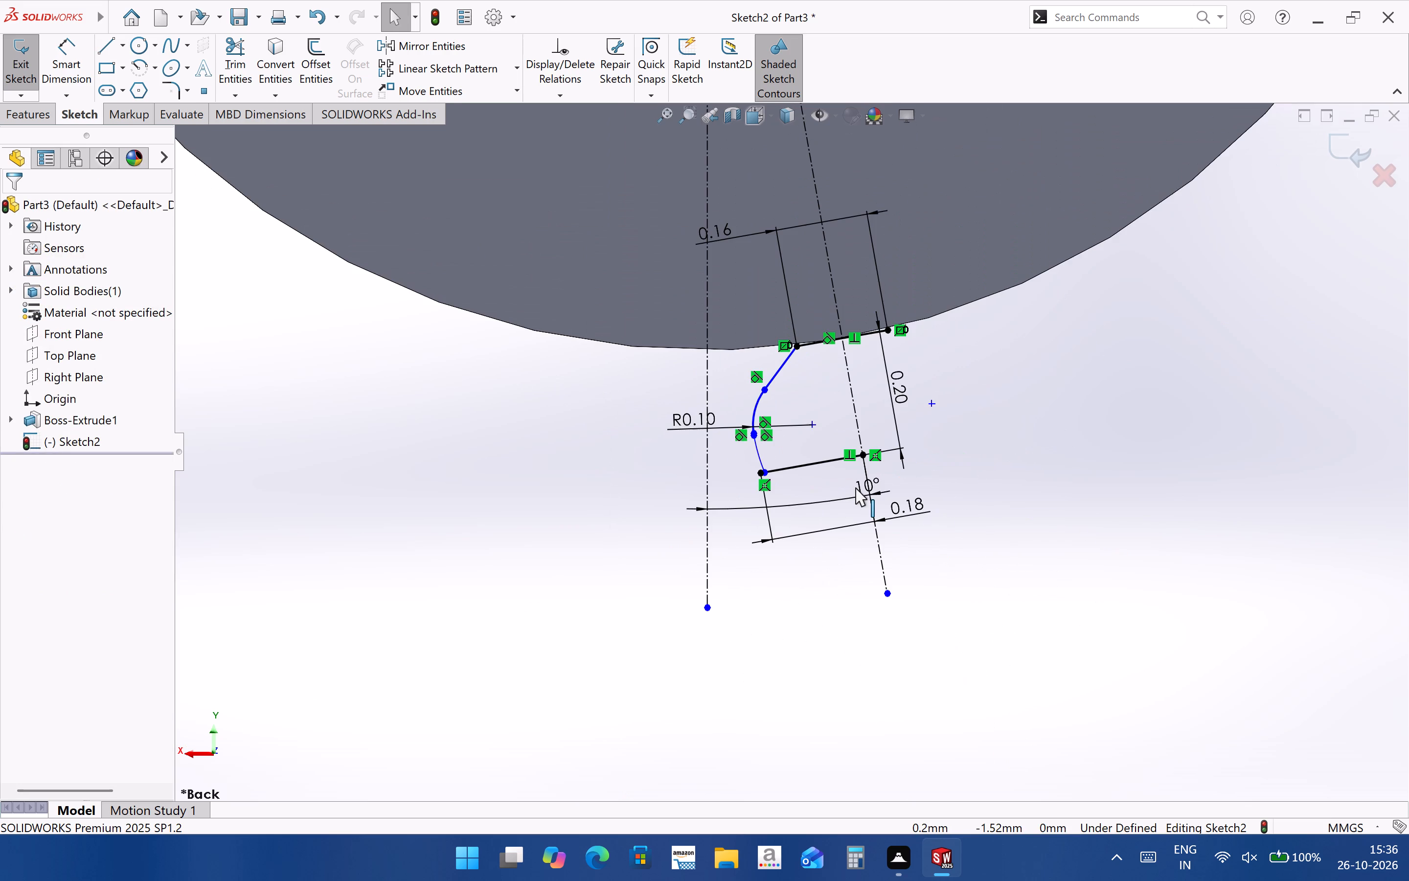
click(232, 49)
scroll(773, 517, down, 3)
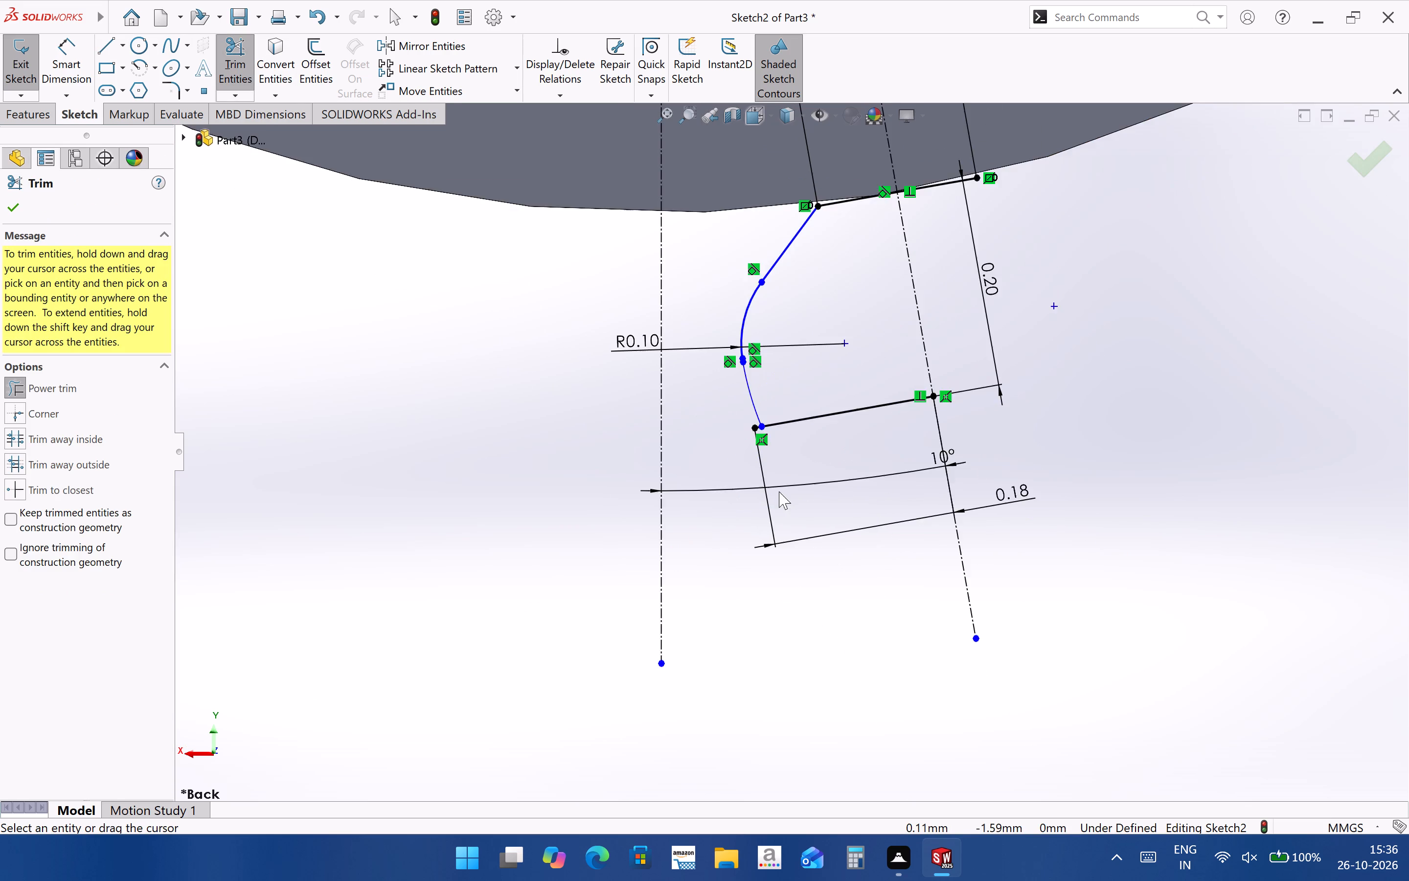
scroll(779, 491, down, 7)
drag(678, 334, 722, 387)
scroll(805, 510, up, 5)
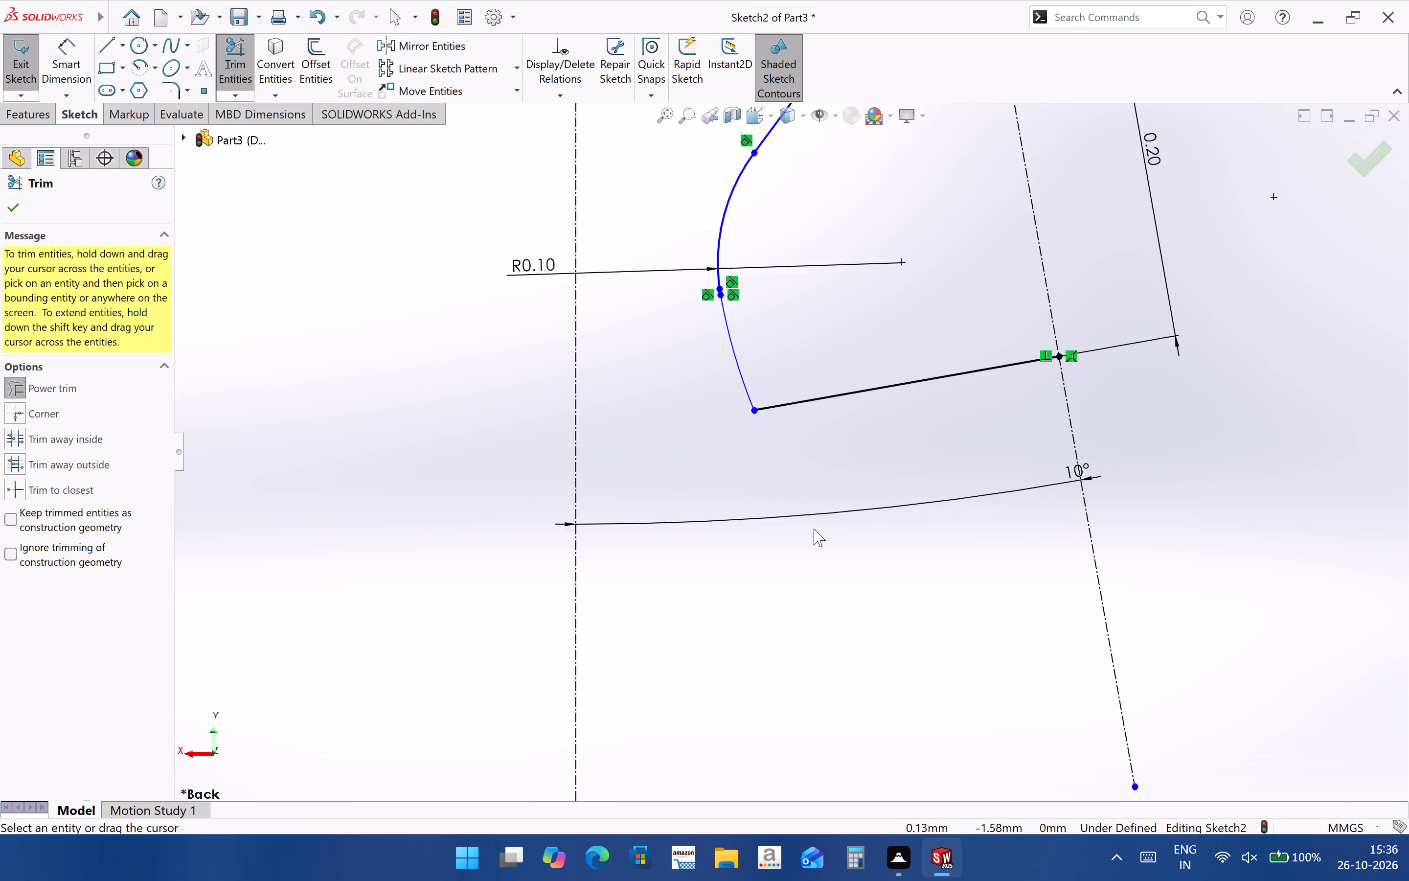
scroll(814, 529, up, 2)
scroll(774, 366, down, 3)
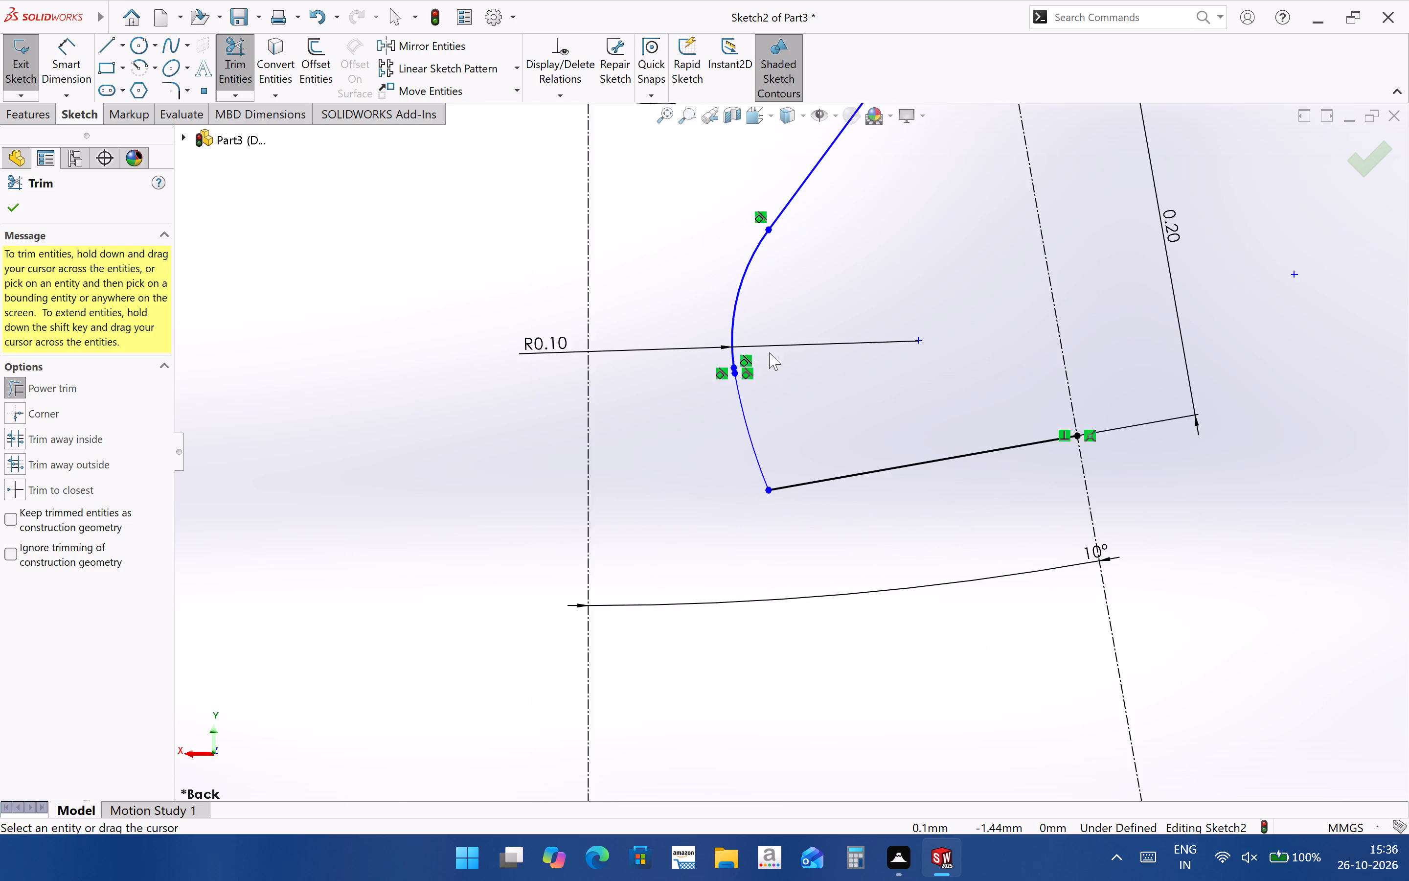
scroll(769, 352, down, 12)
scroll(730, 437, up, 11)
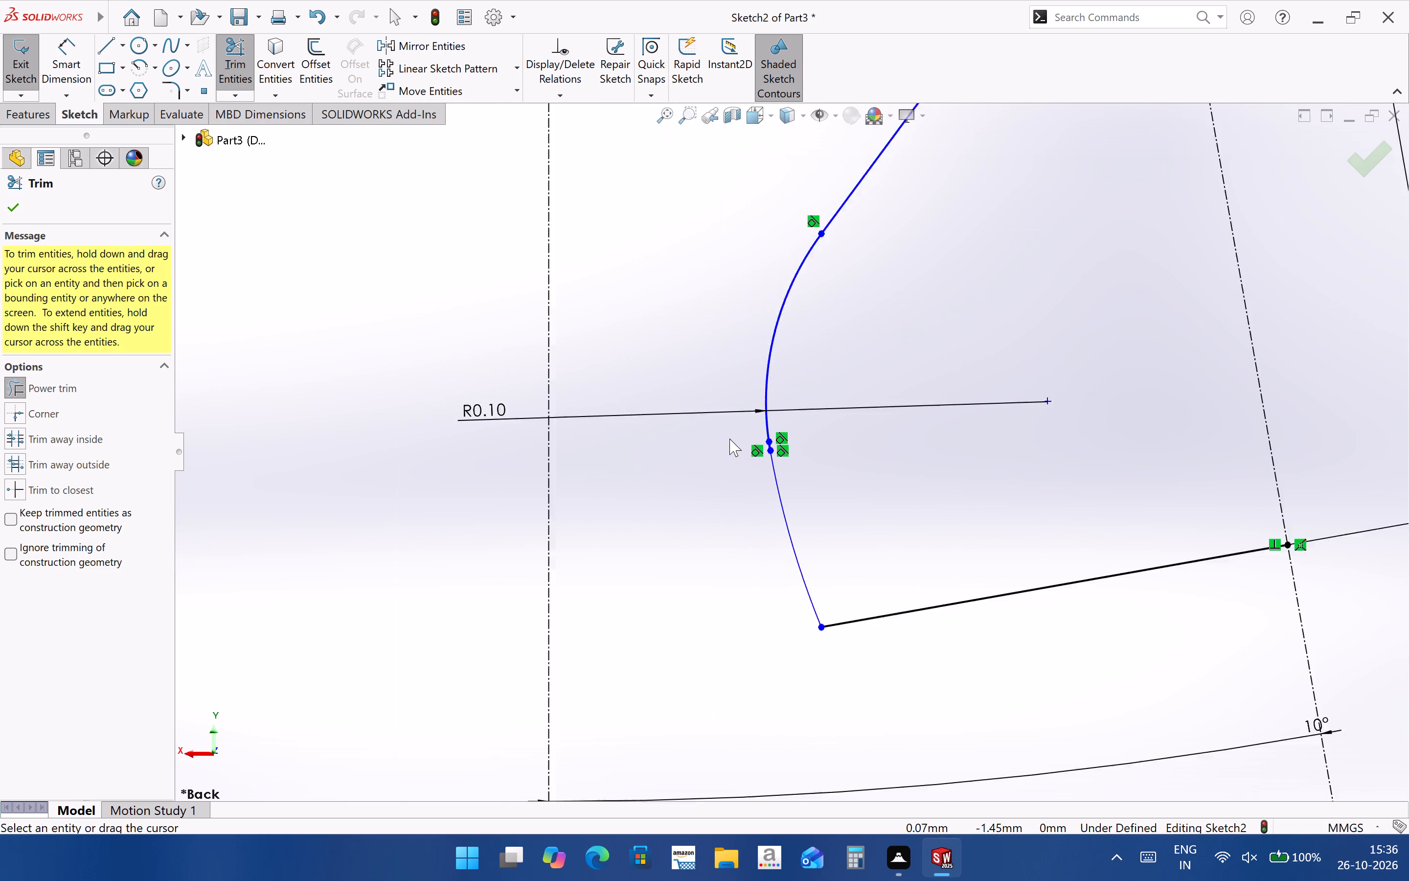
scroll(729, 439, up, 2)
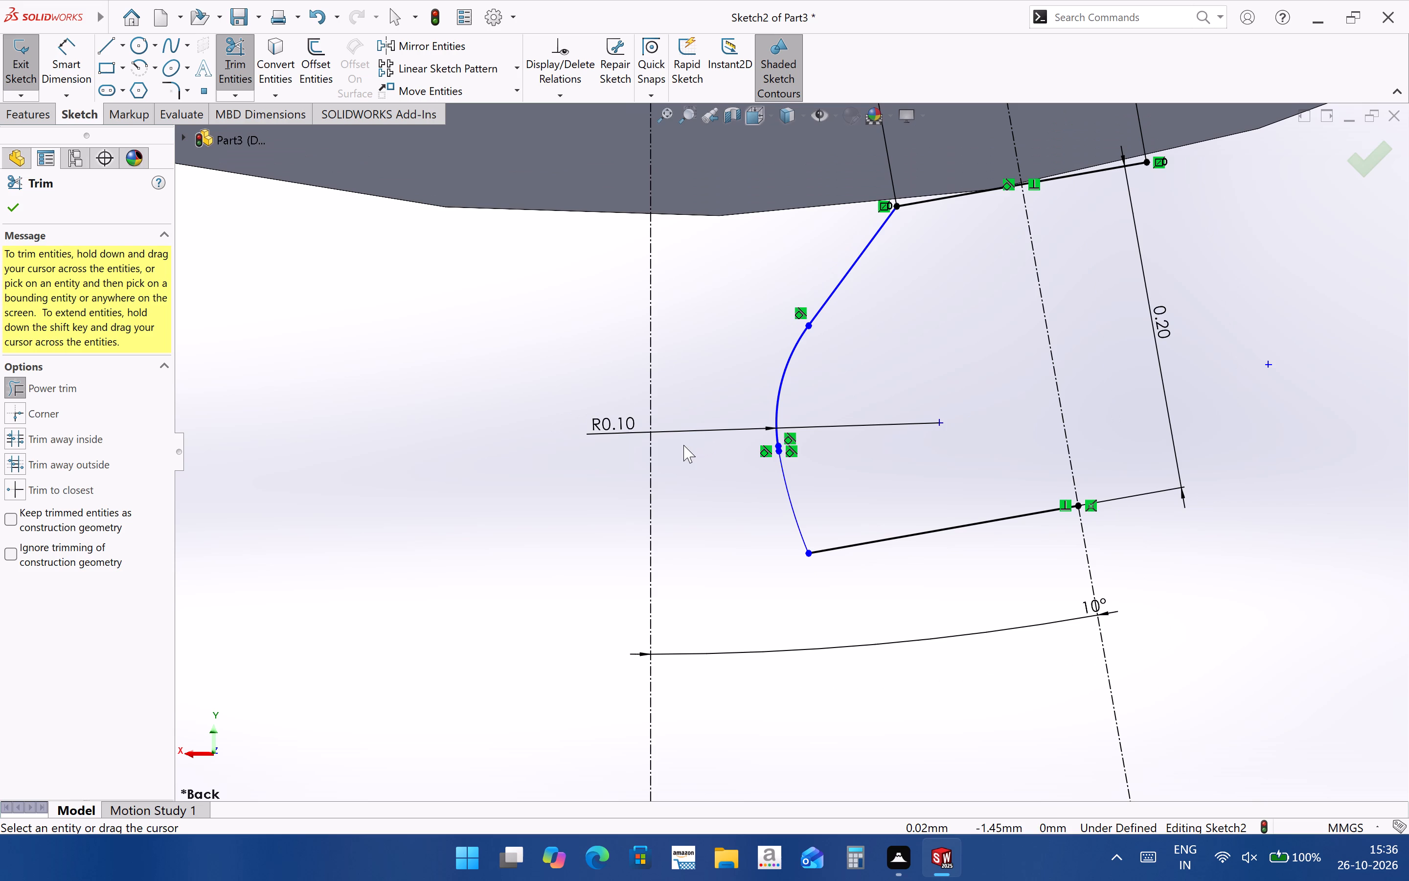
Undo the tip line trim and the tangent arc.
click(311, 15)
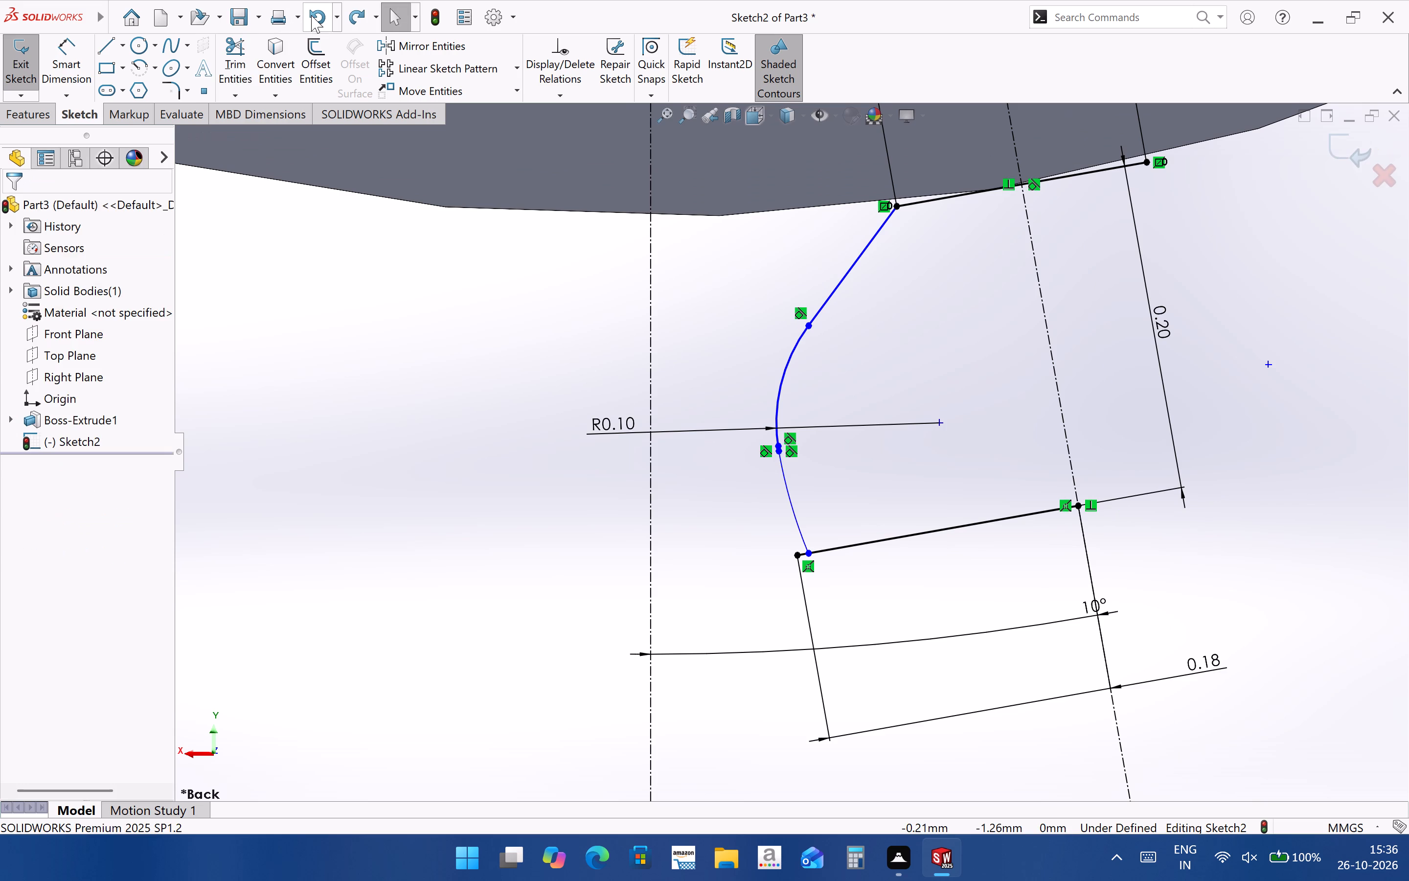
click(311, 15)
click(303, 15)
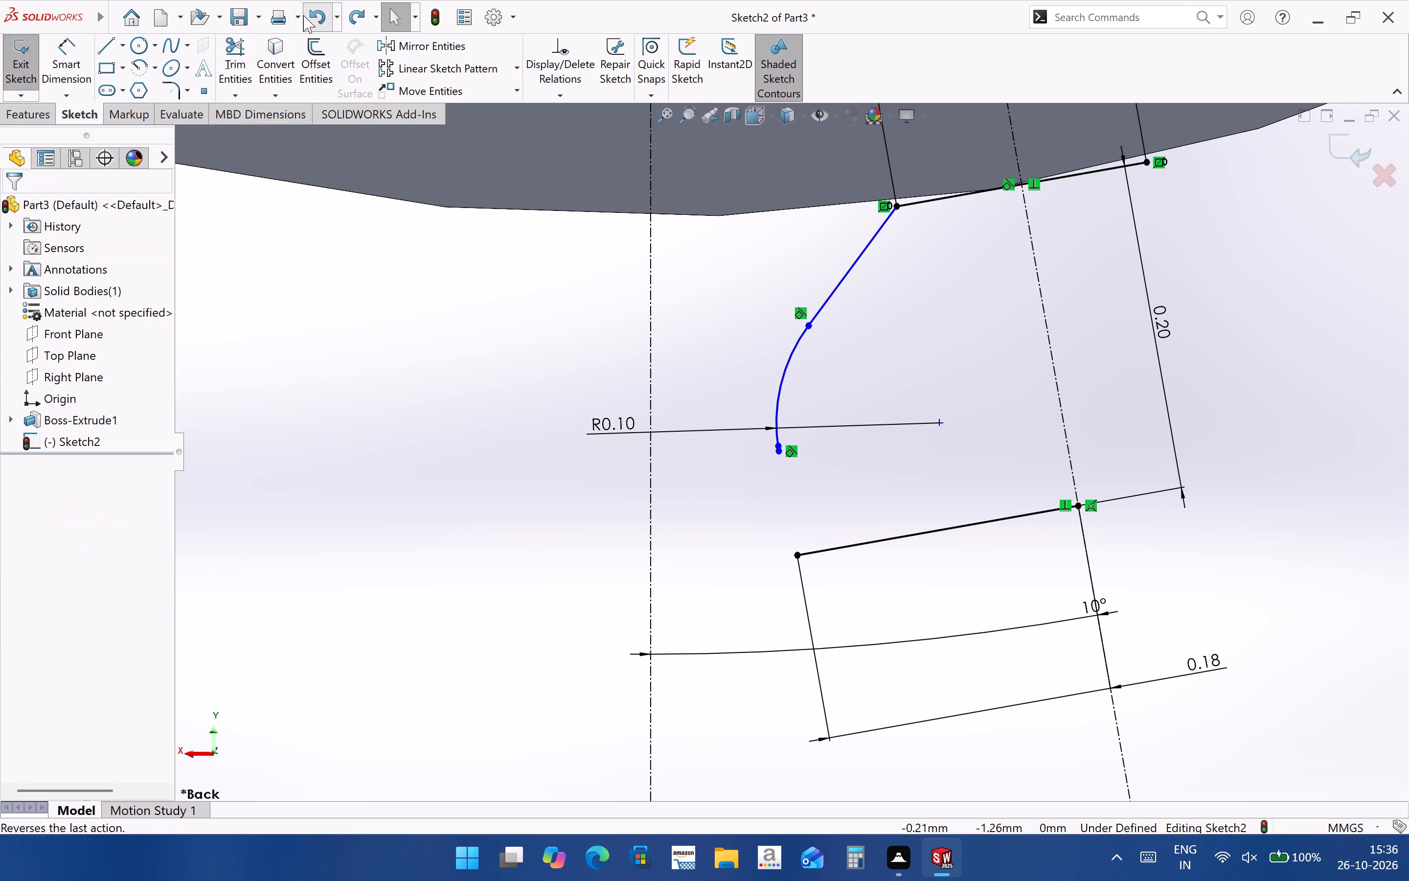
Delete the entire half tooth profile with its dimensions, keeping only the two centerlines and their 10° angle.
scroll(981, 623, up, 1)
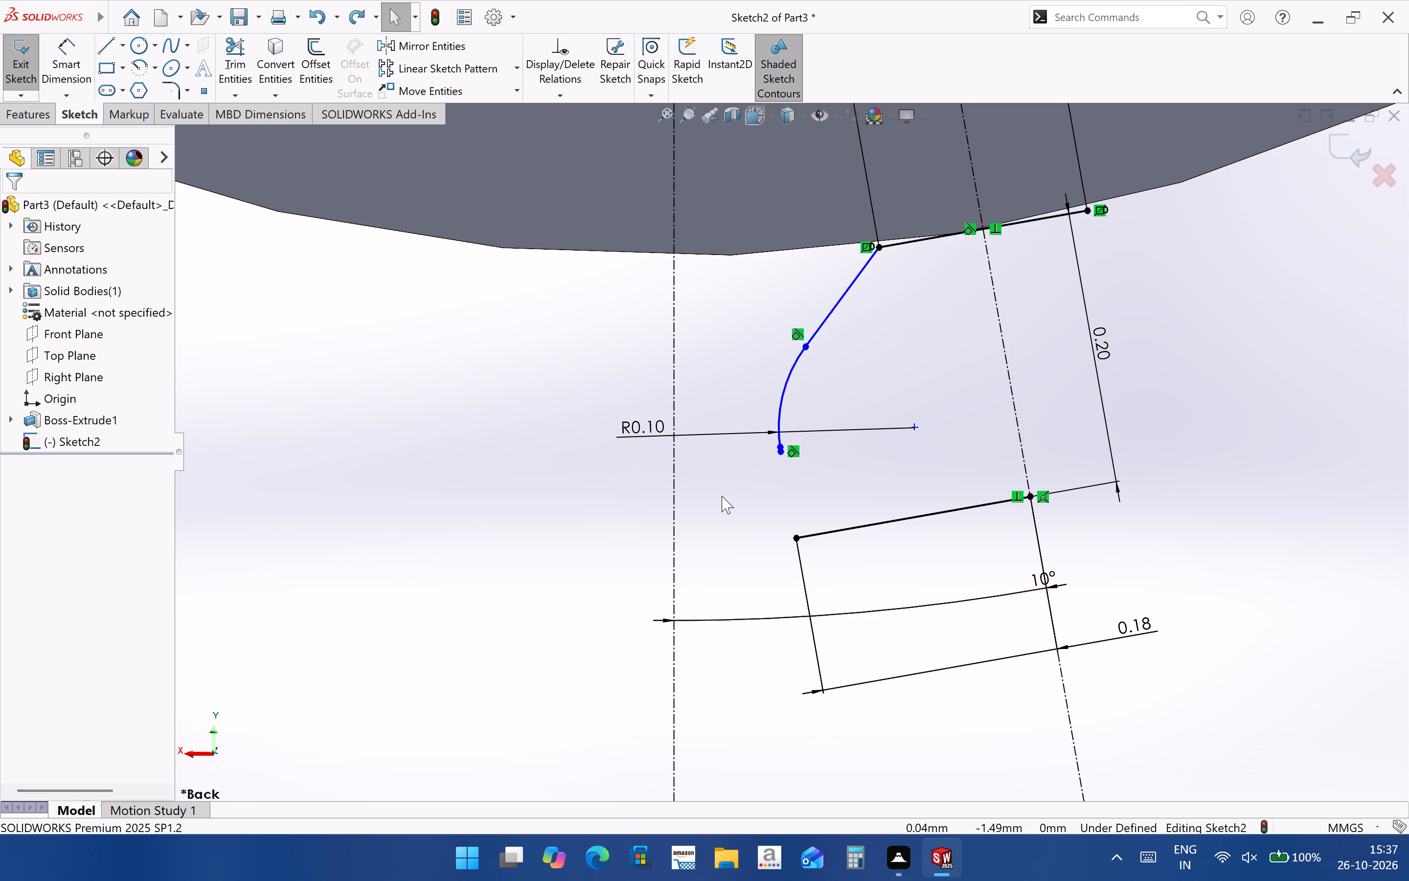
scroll(957, 506, up, 3)
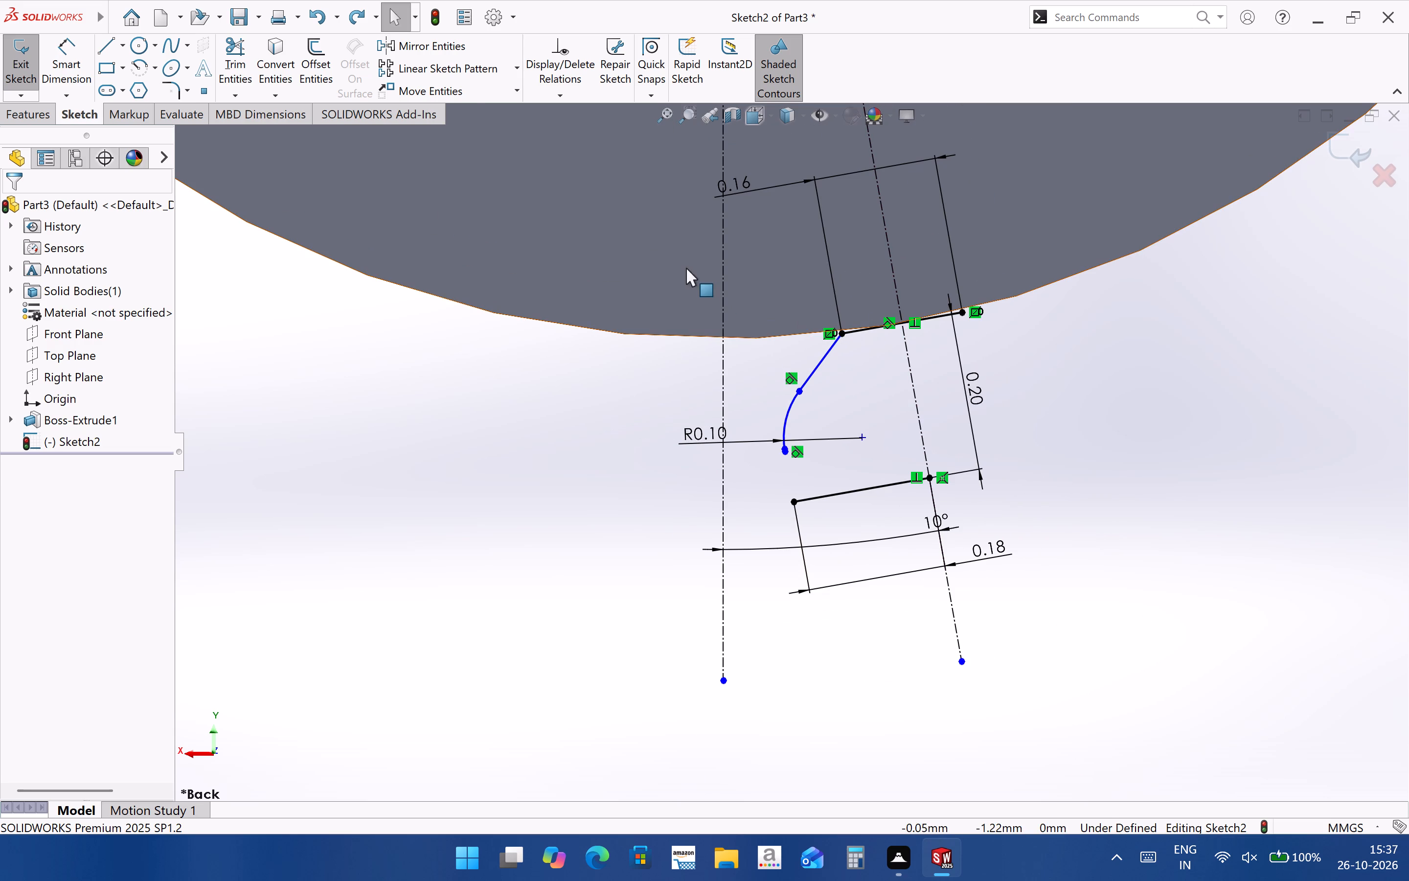
scroll(922, 325, down, 2)
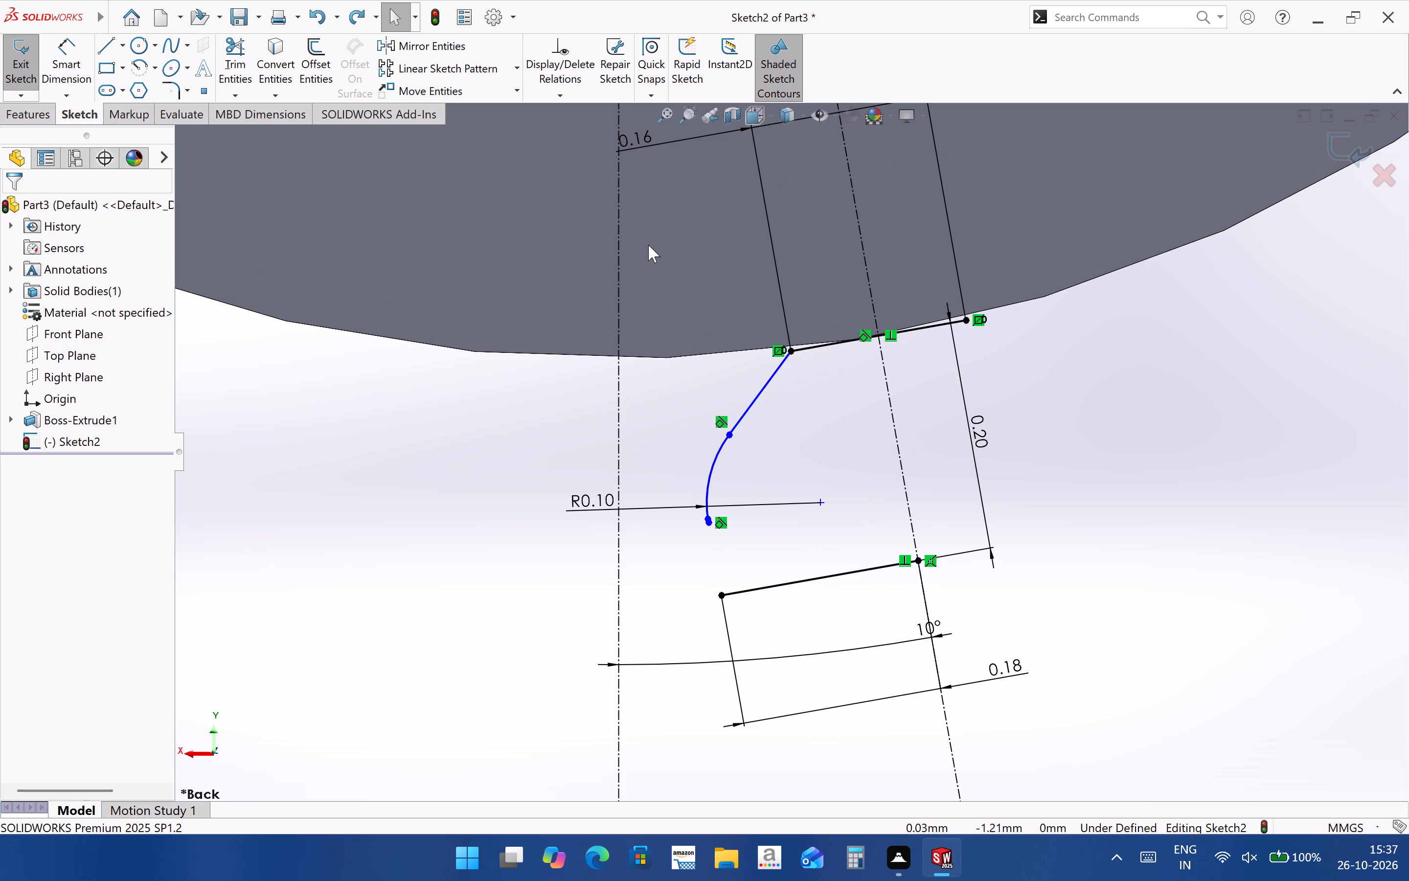
drag(648, 245, 1123, 580)
key(Delete)
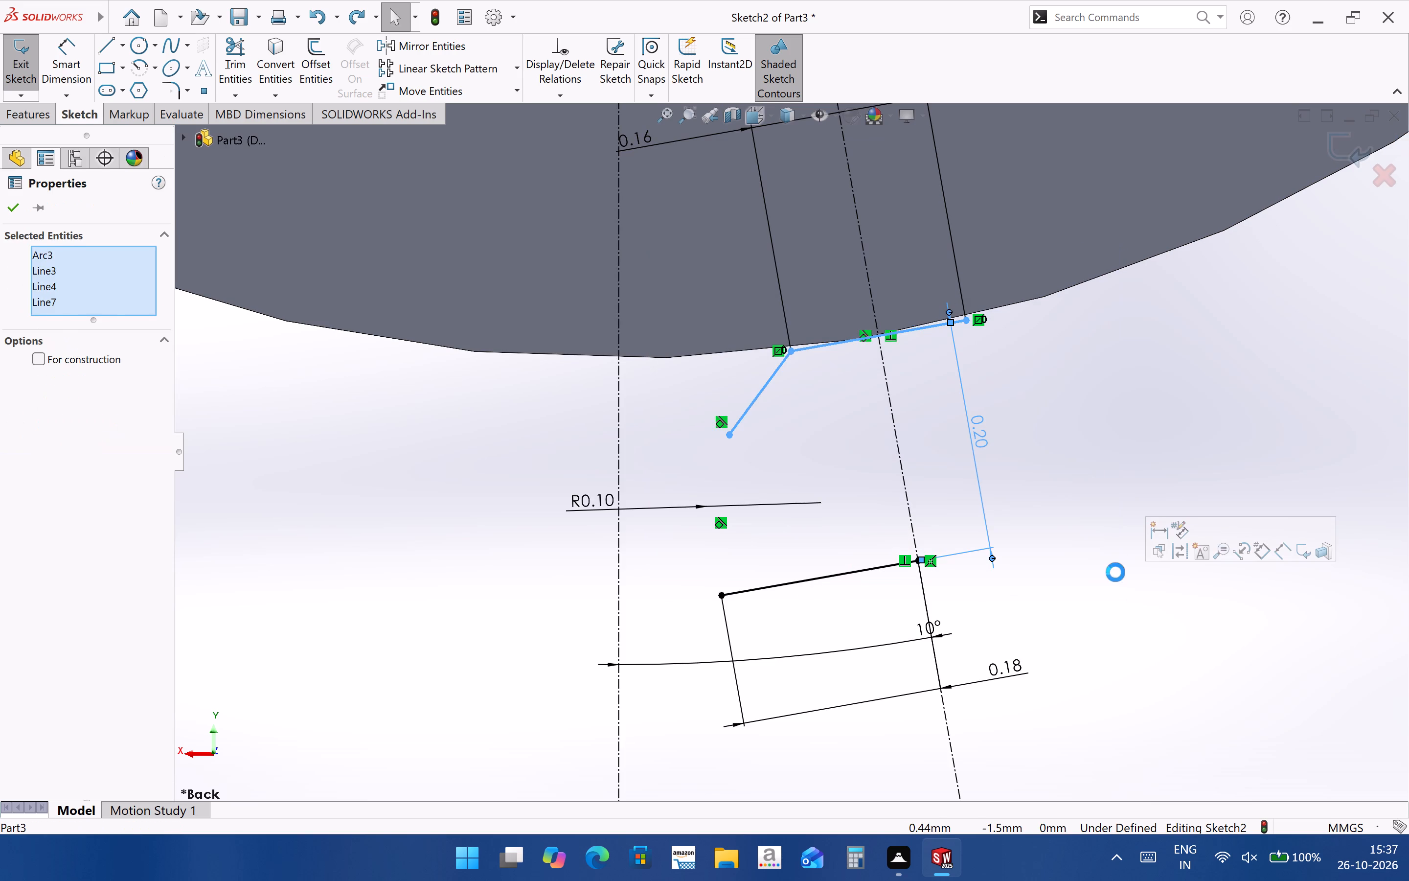
click(579, 432)
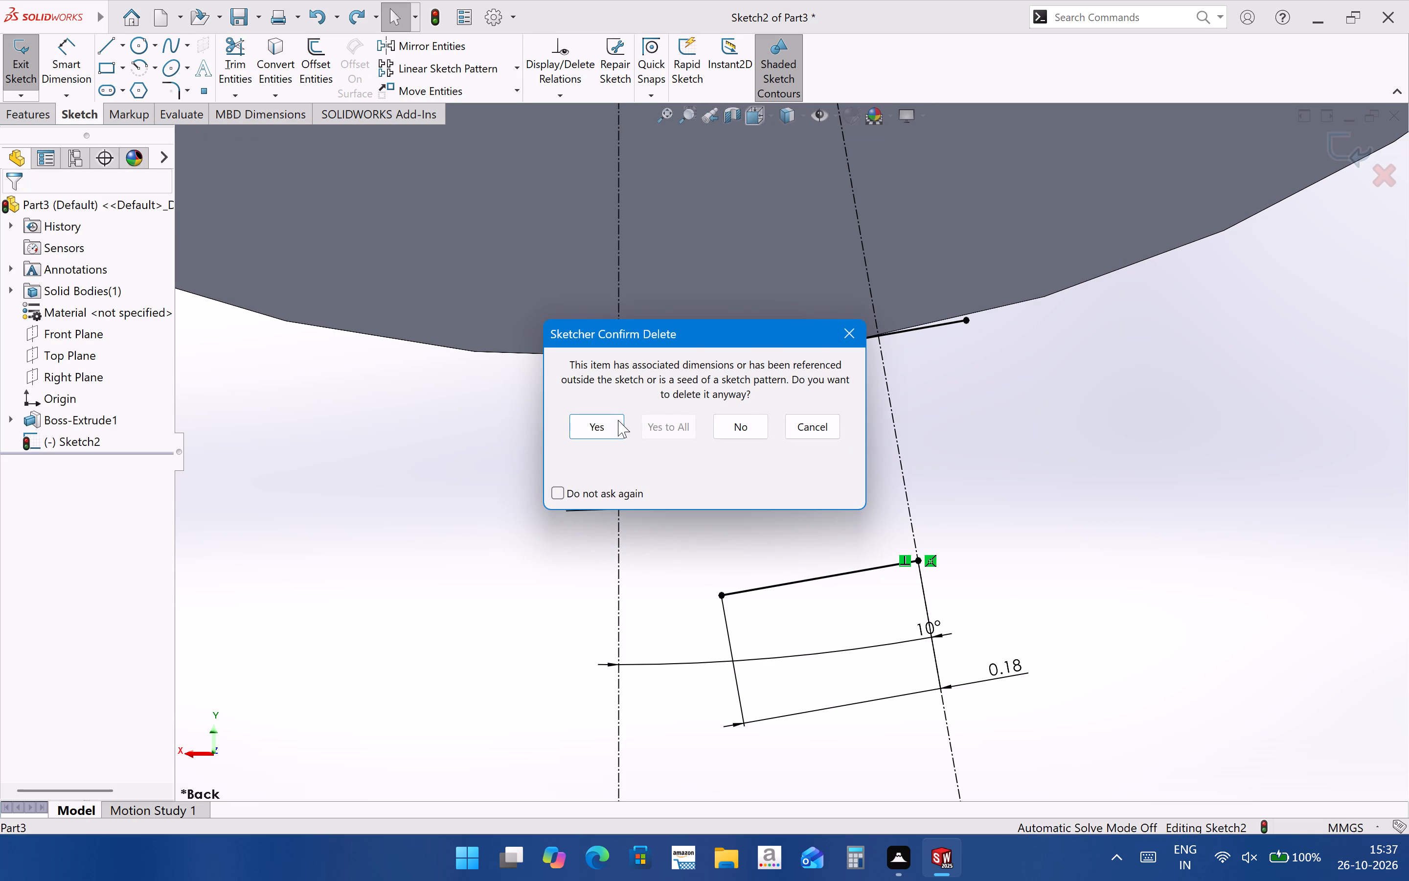
click(618, 420)
click(878, 567)
key(Delete)
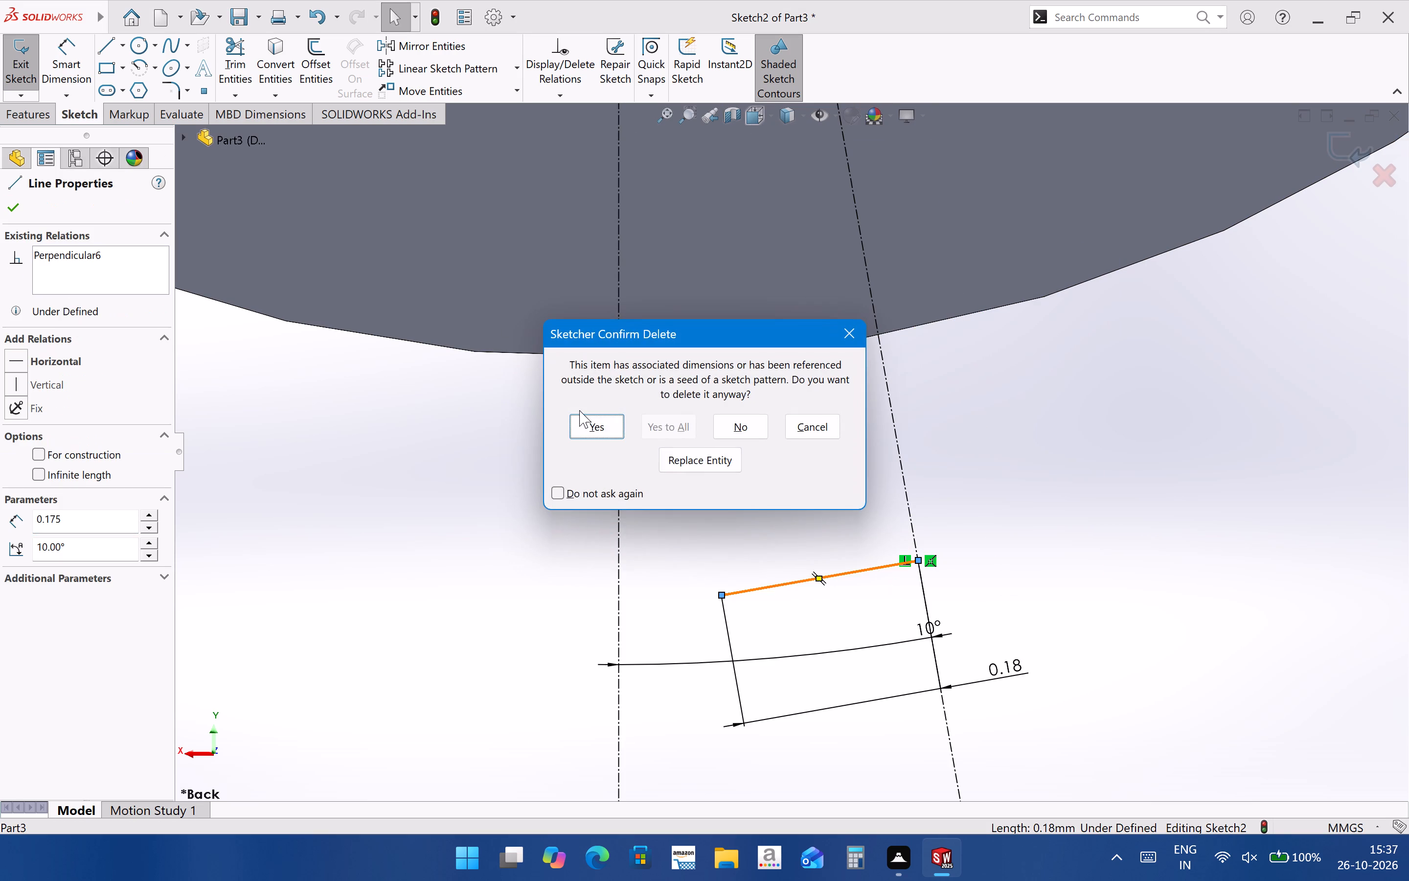
click(606, 433)
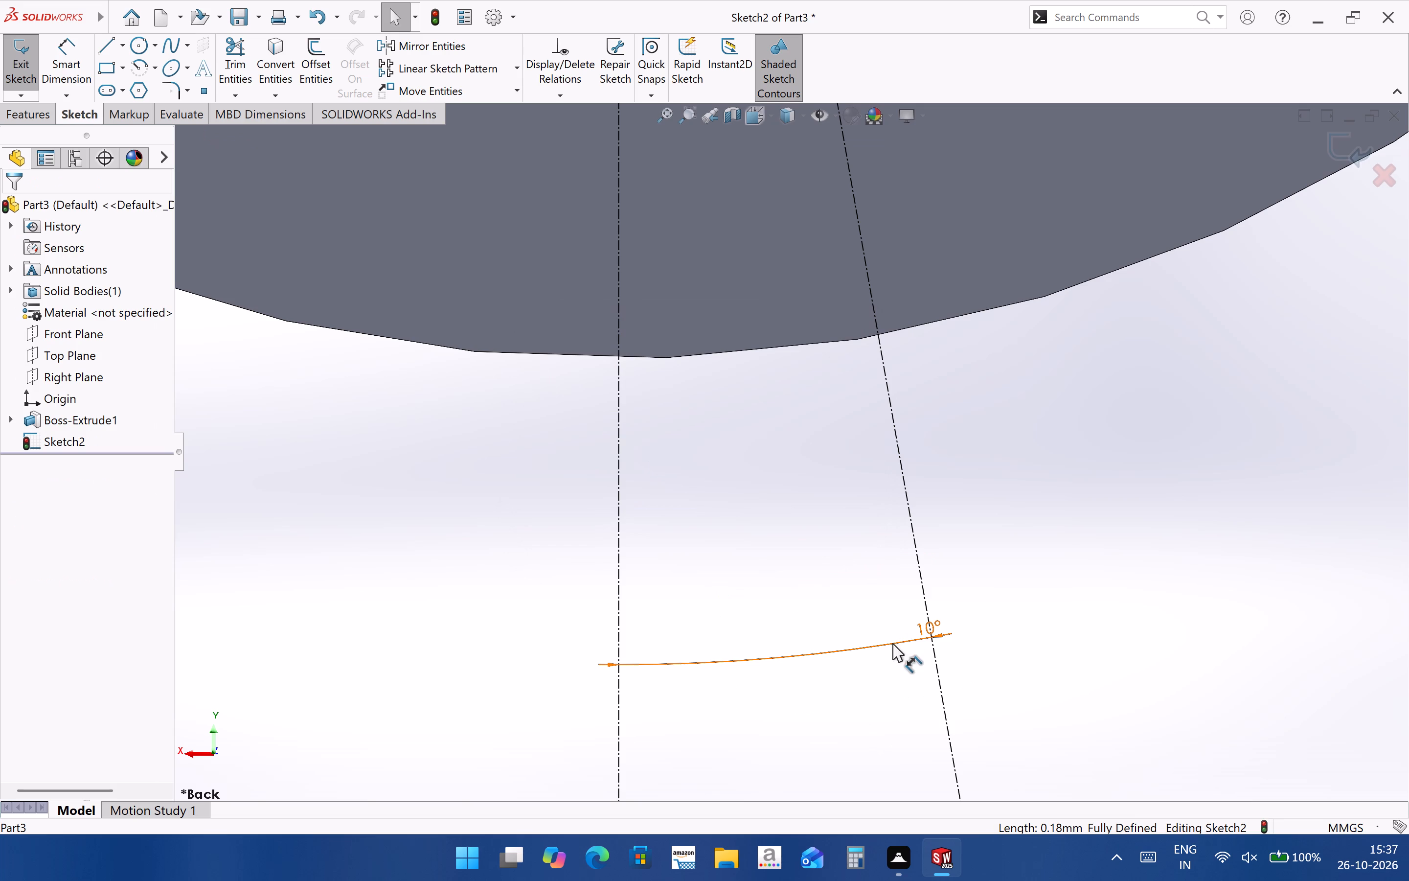
Sketch a slanted line about 0.25 mm long across the angled centerline, just outside the disc's edge.
scroll(705, 614, up, 9)
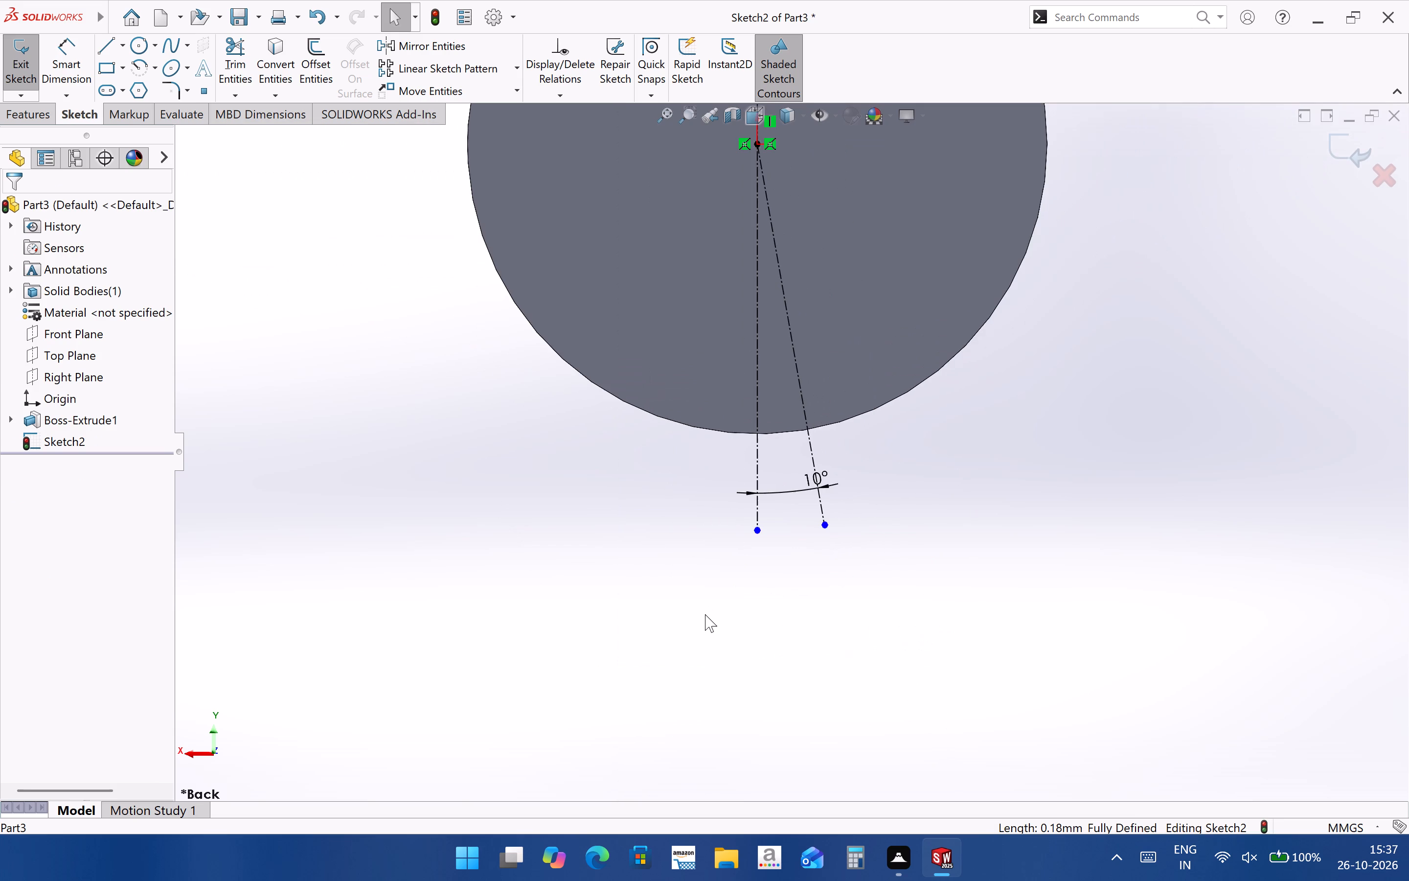
scroll(708, 611, up, 3)
scroll(818, 410, down, 3)
scroll(807, 600, up, 1)
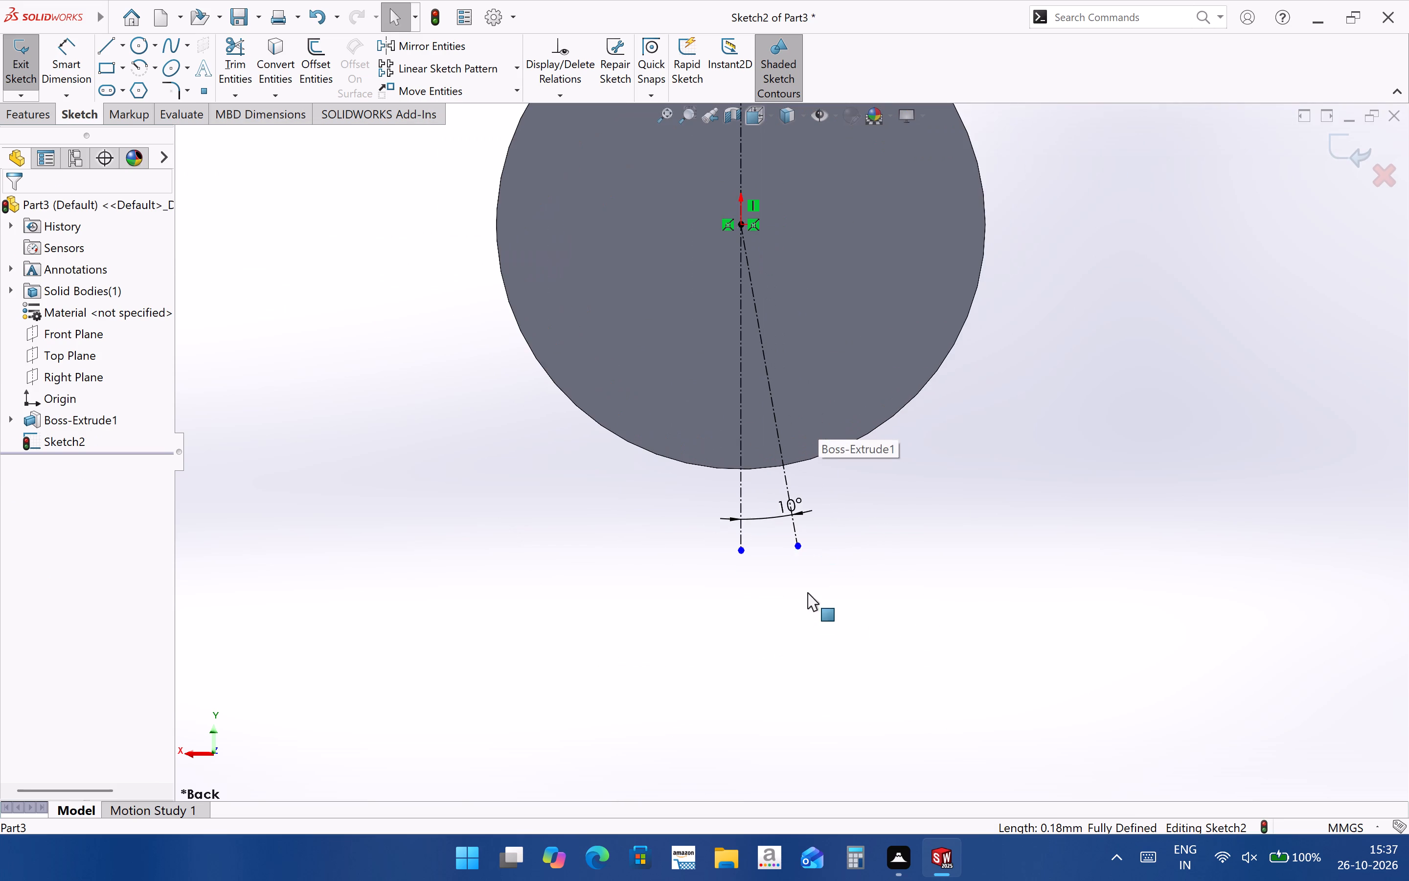
scroll(804, 427, down, 5)
click(110, 55)
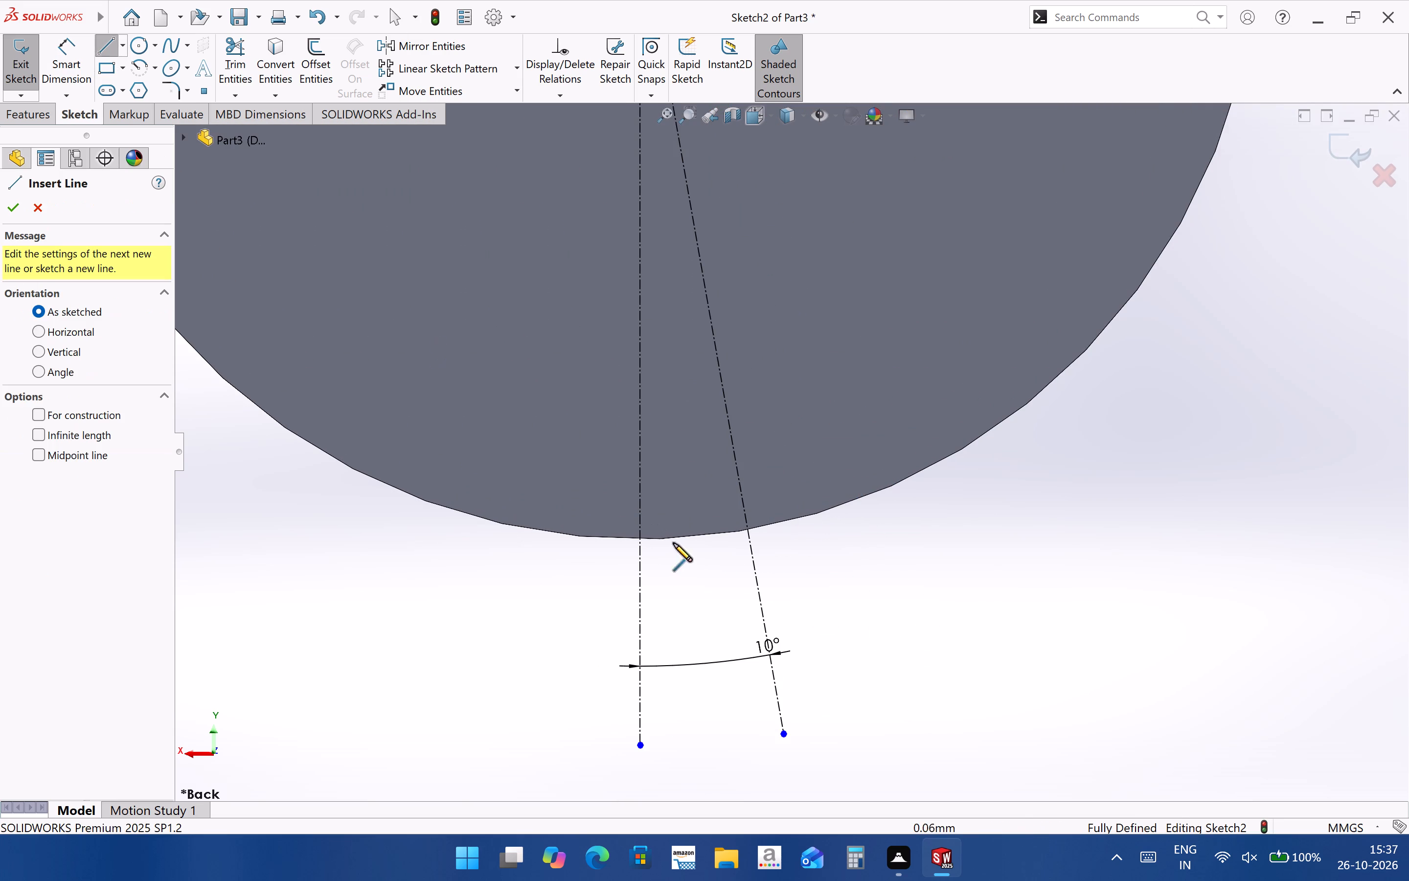
click(692, 573)
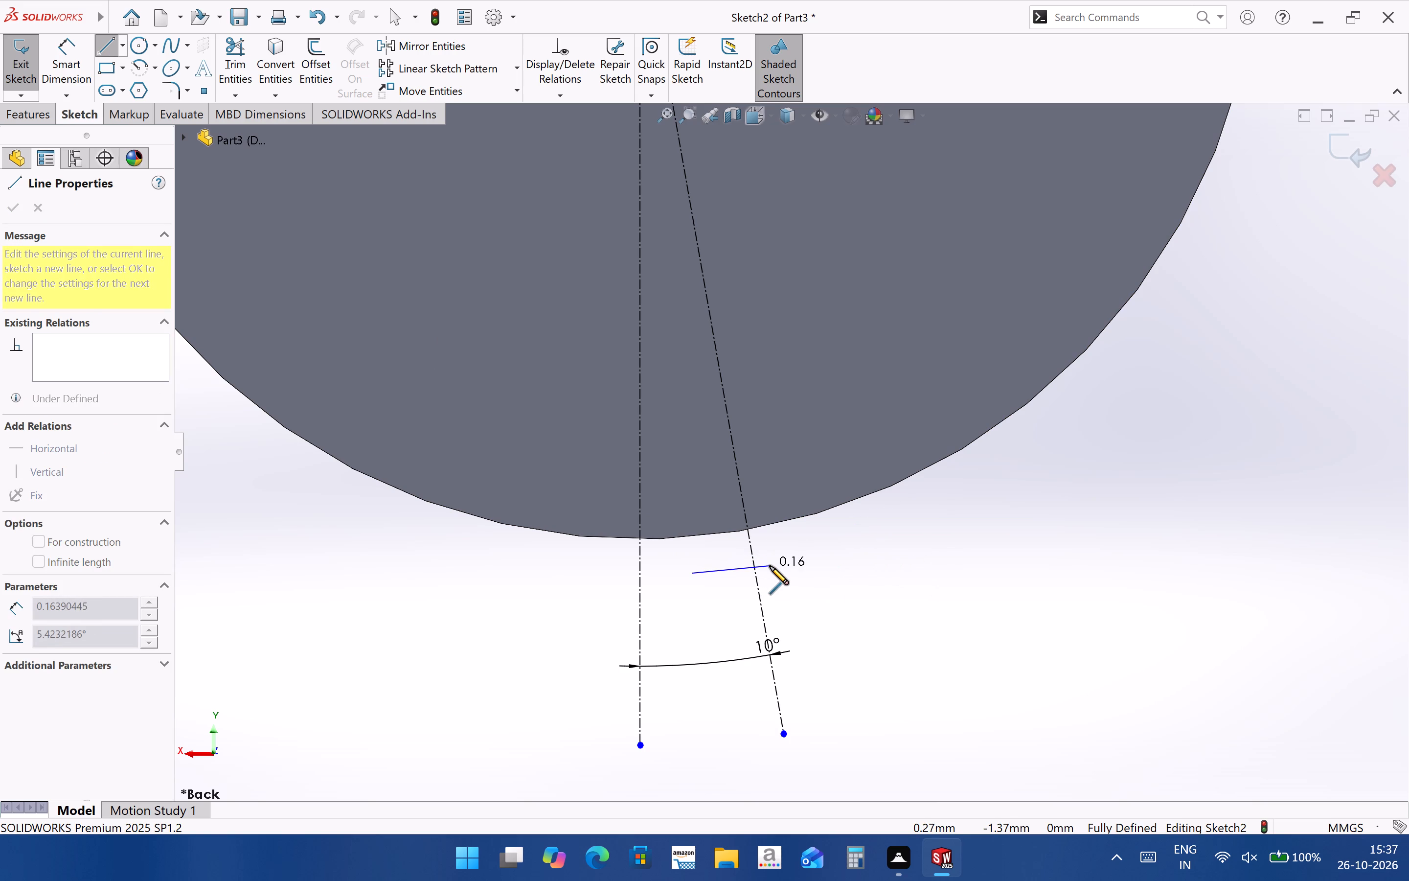
click(809, 550)
key(Escape)
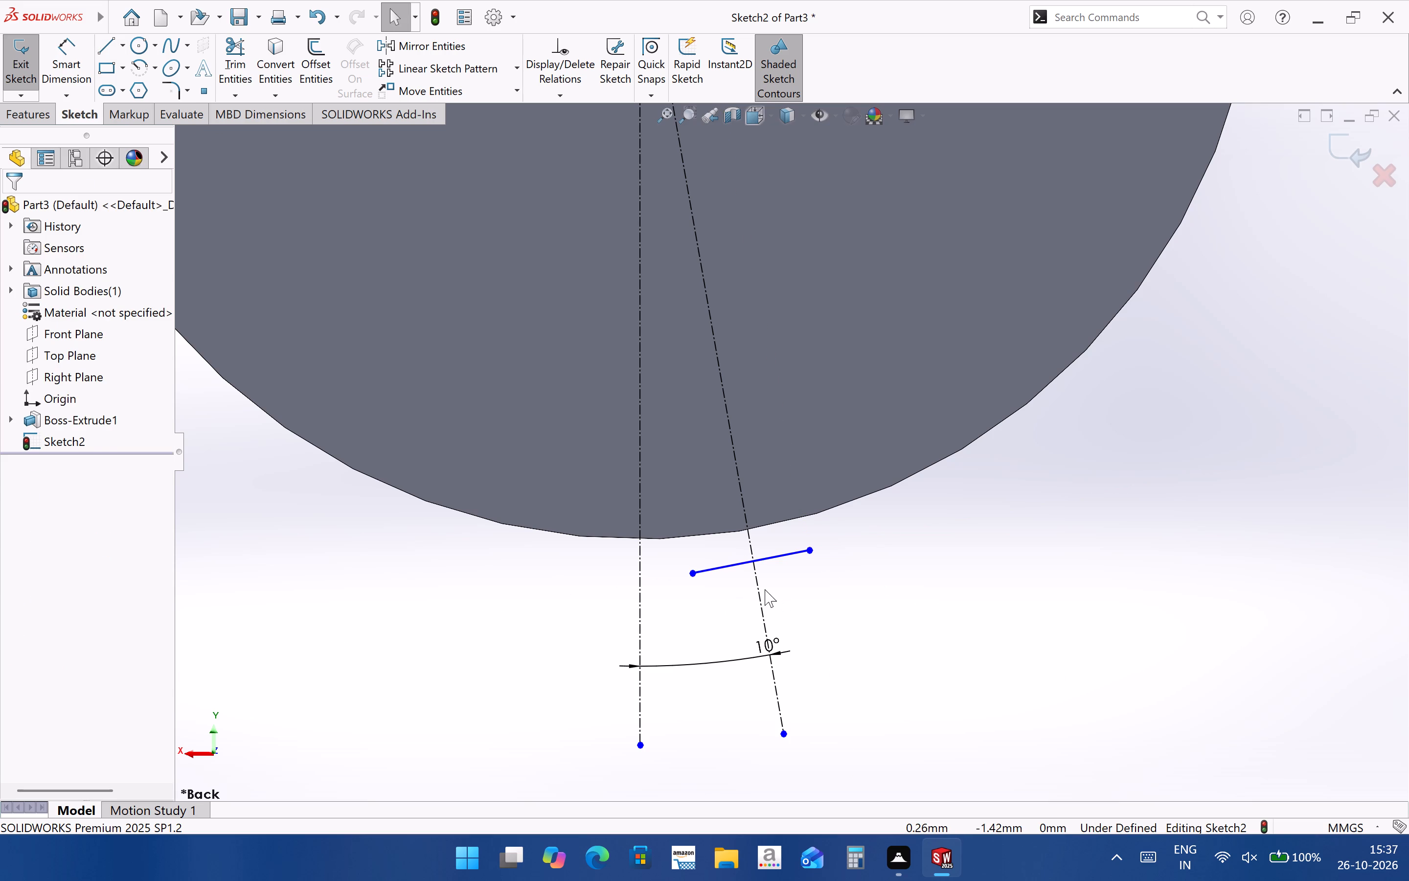
Make the slanted line outside the disc perpendicular to the angled centerline.
click(760, 589)
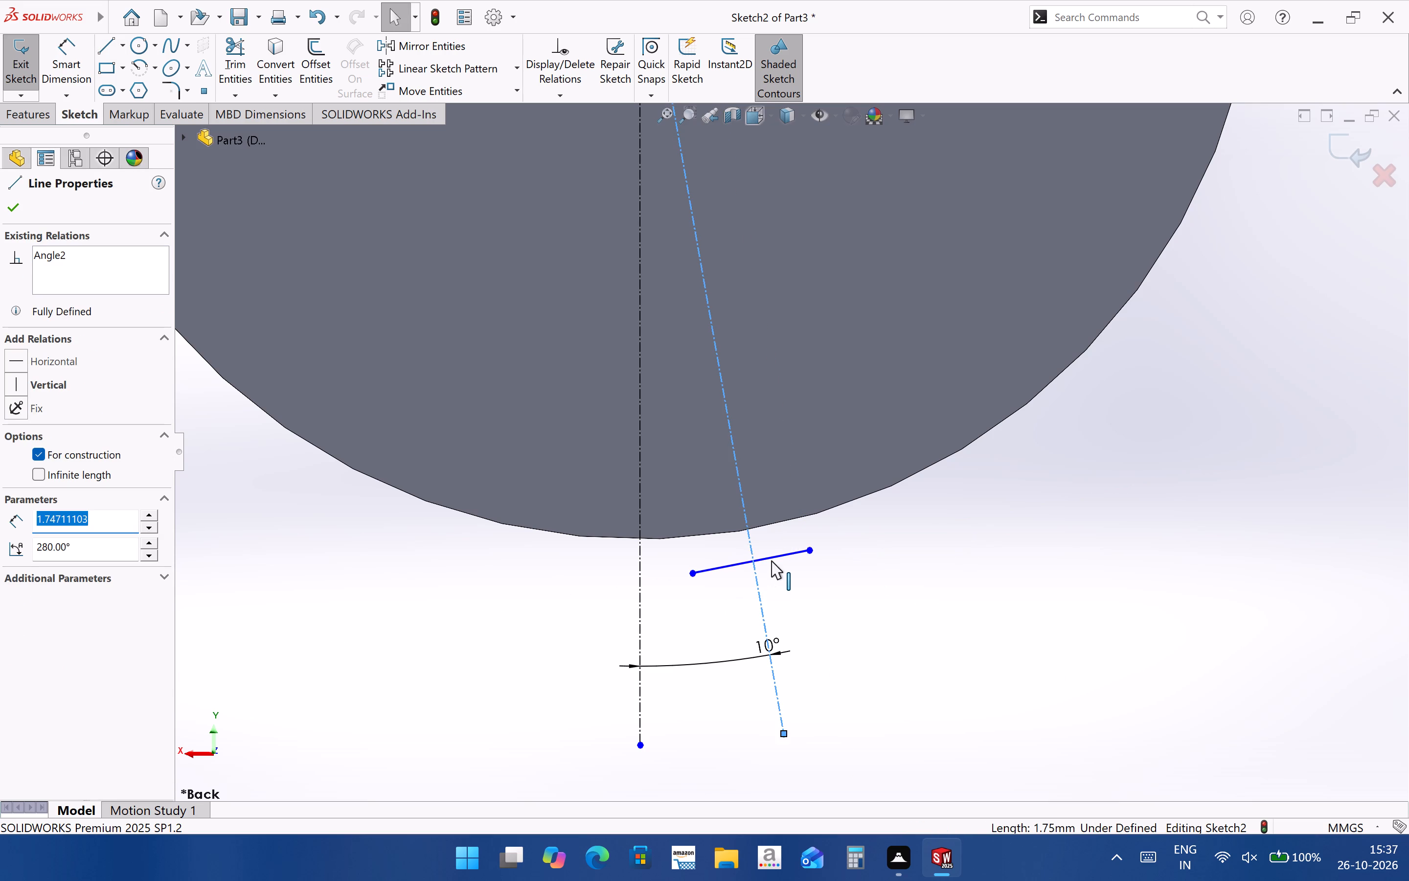
ctrl+click(771, 559)
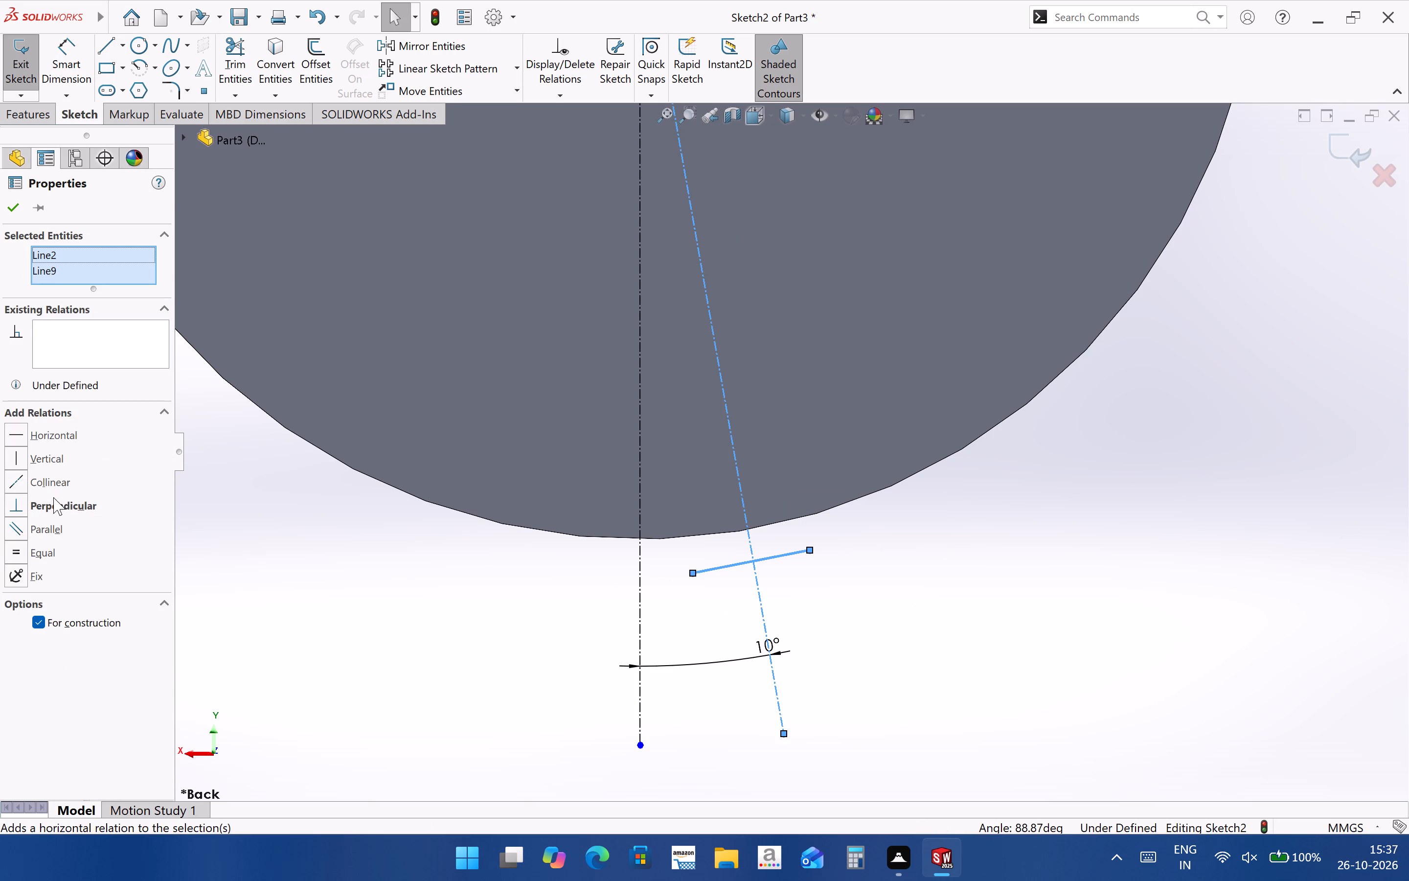
click(69, 506)
click(873, 715)
Make the slanted line's two endpoints symmetric about the angled centerline.
scroll(790, 549, down, 2)
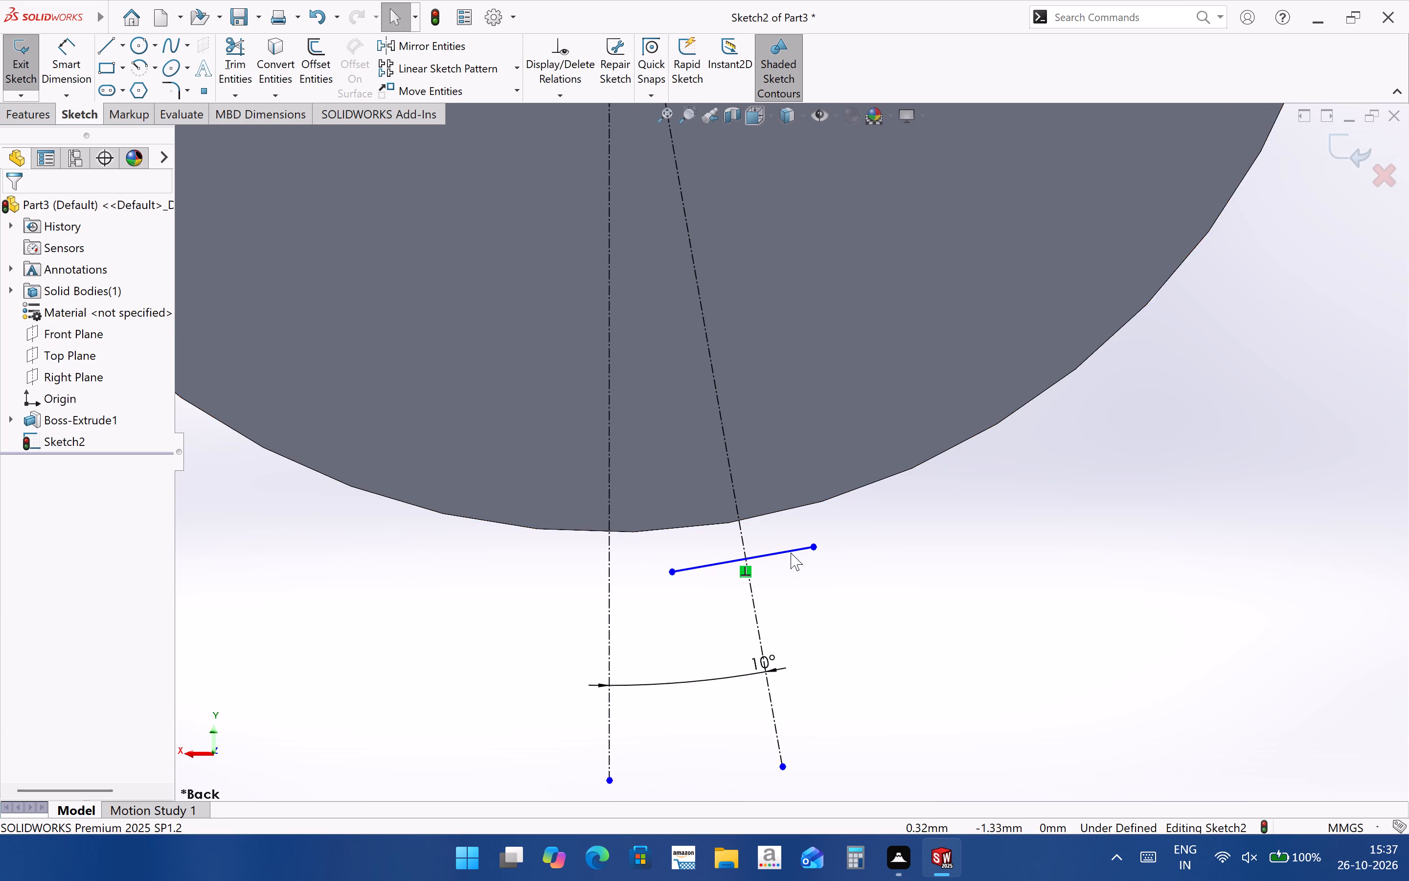
click(817, 541)
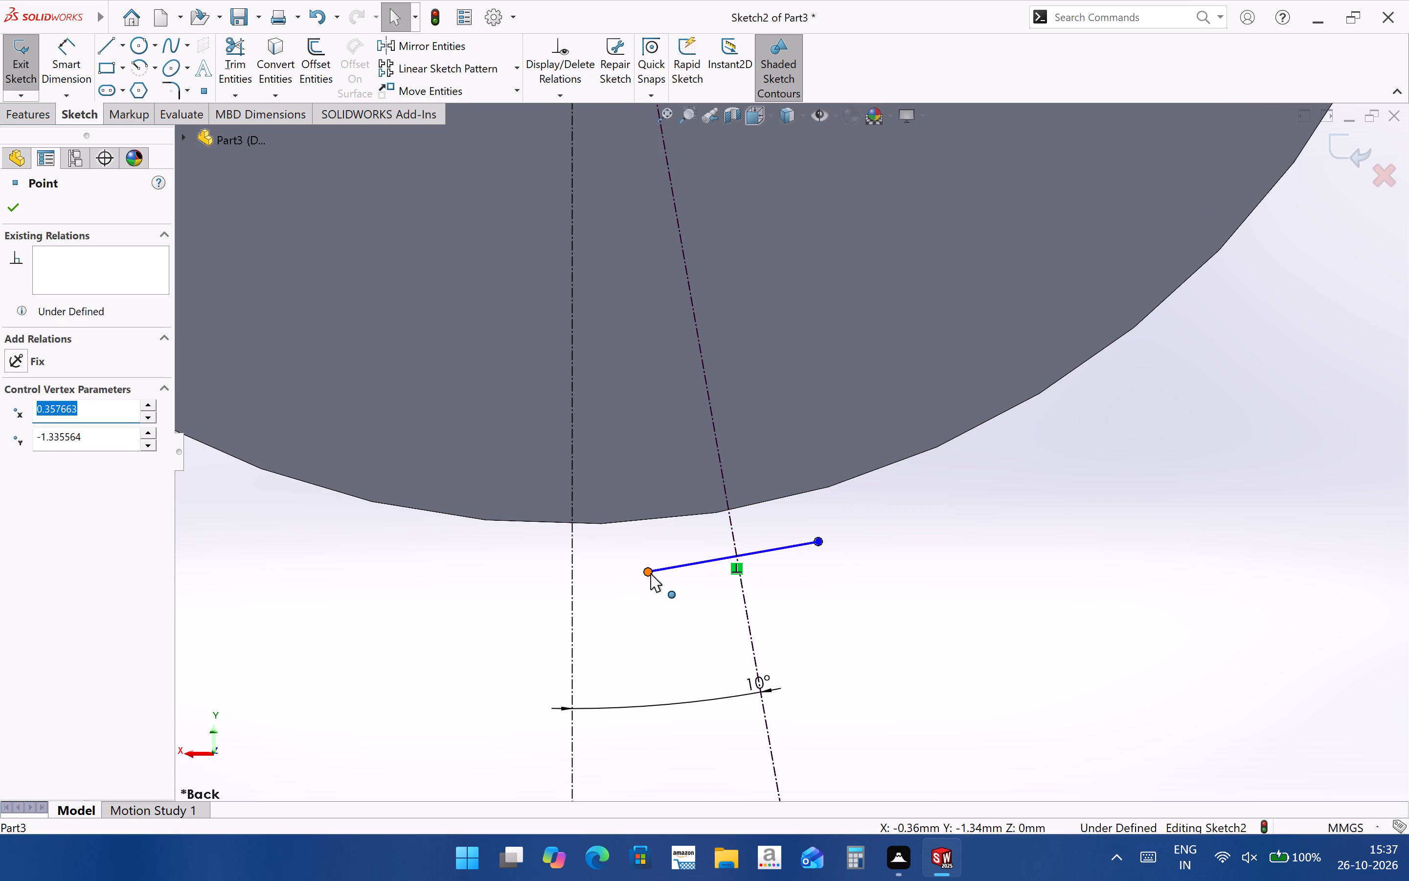
ctrl+click(650, 573)
click(832, 615)
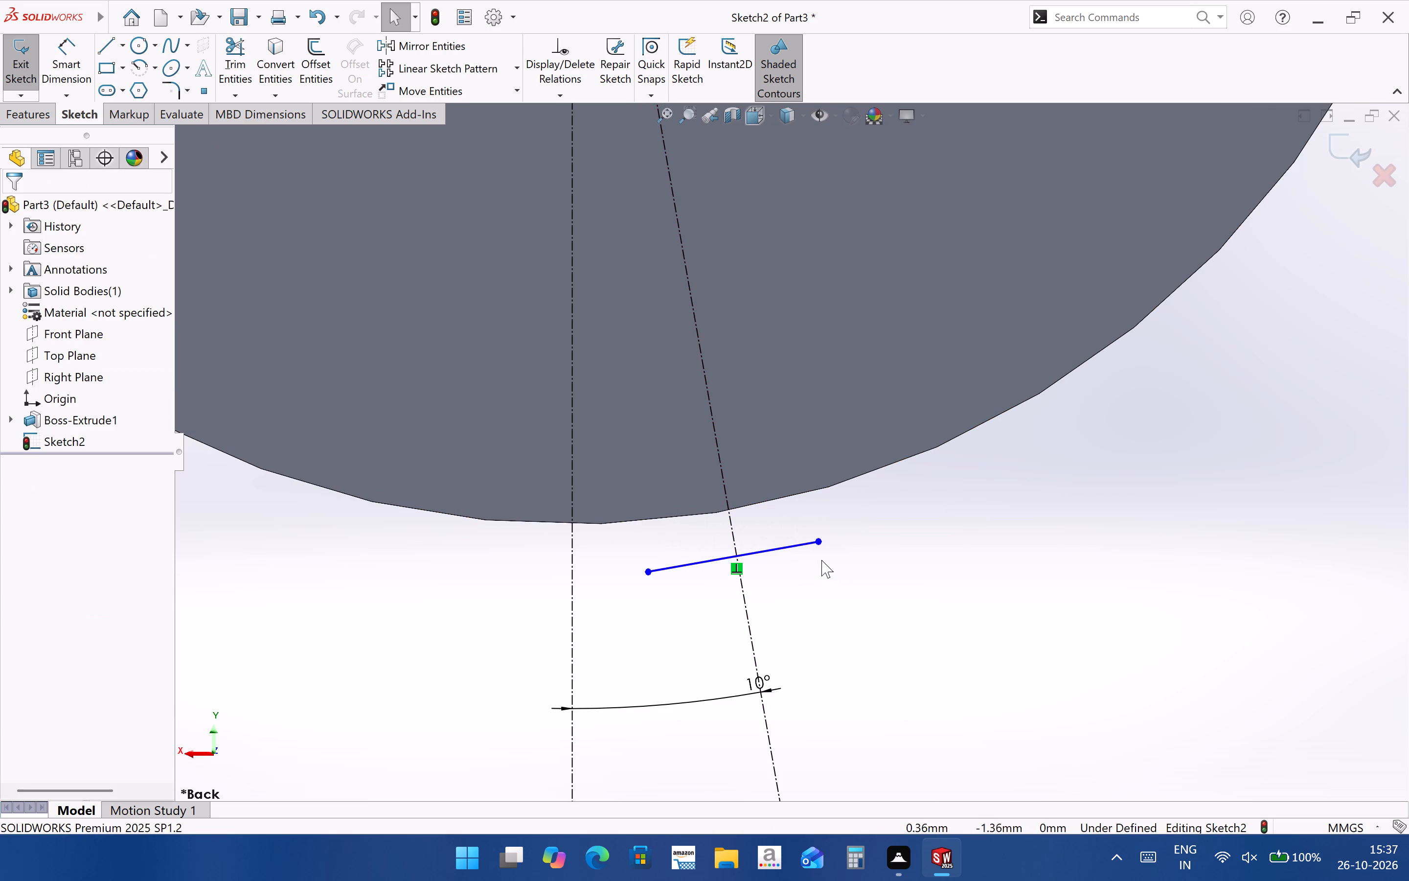
click(815, 545)
click(823, 610)
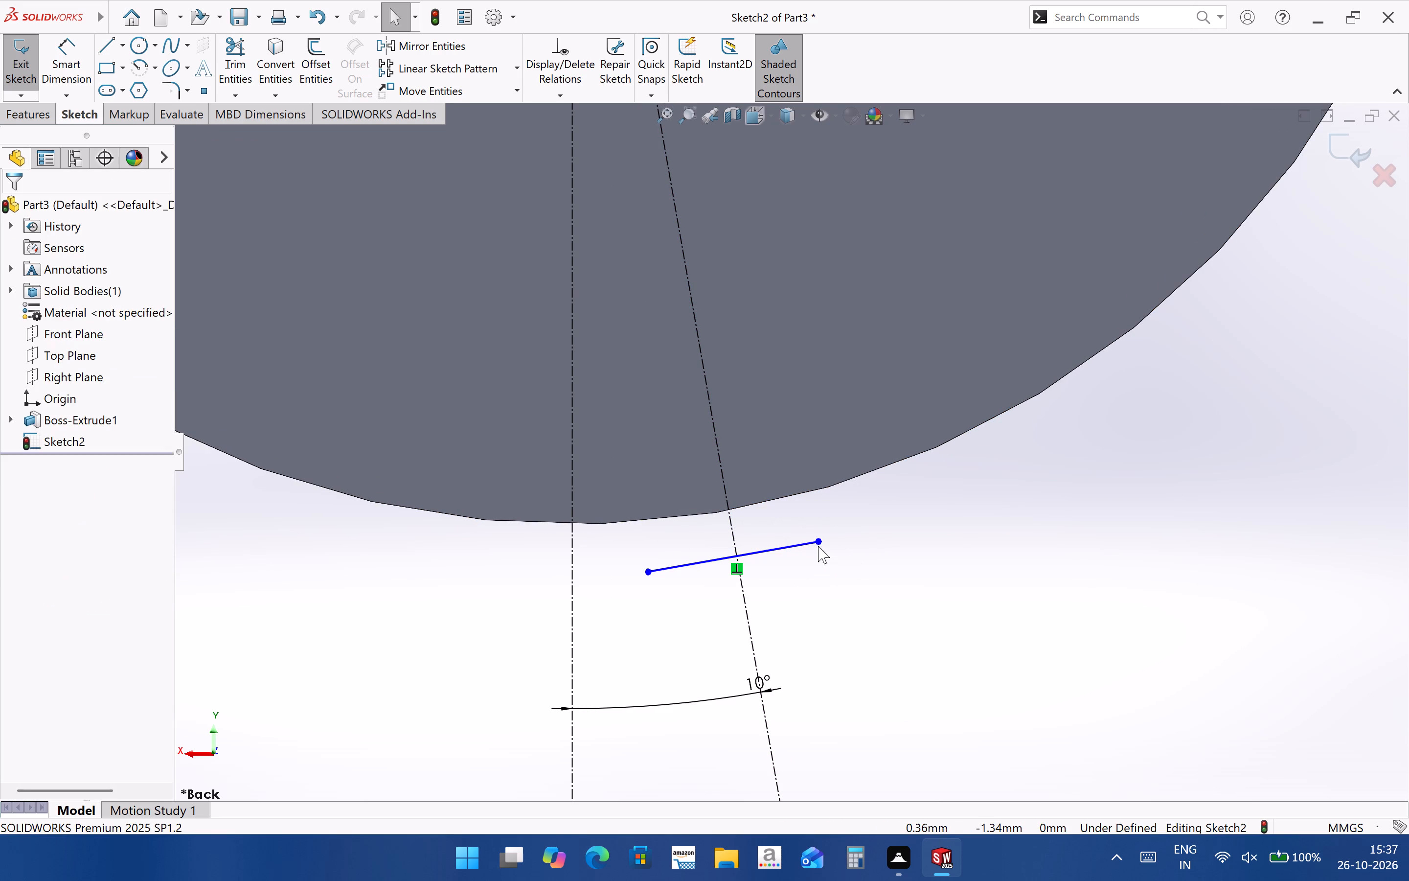
click(818, 543)
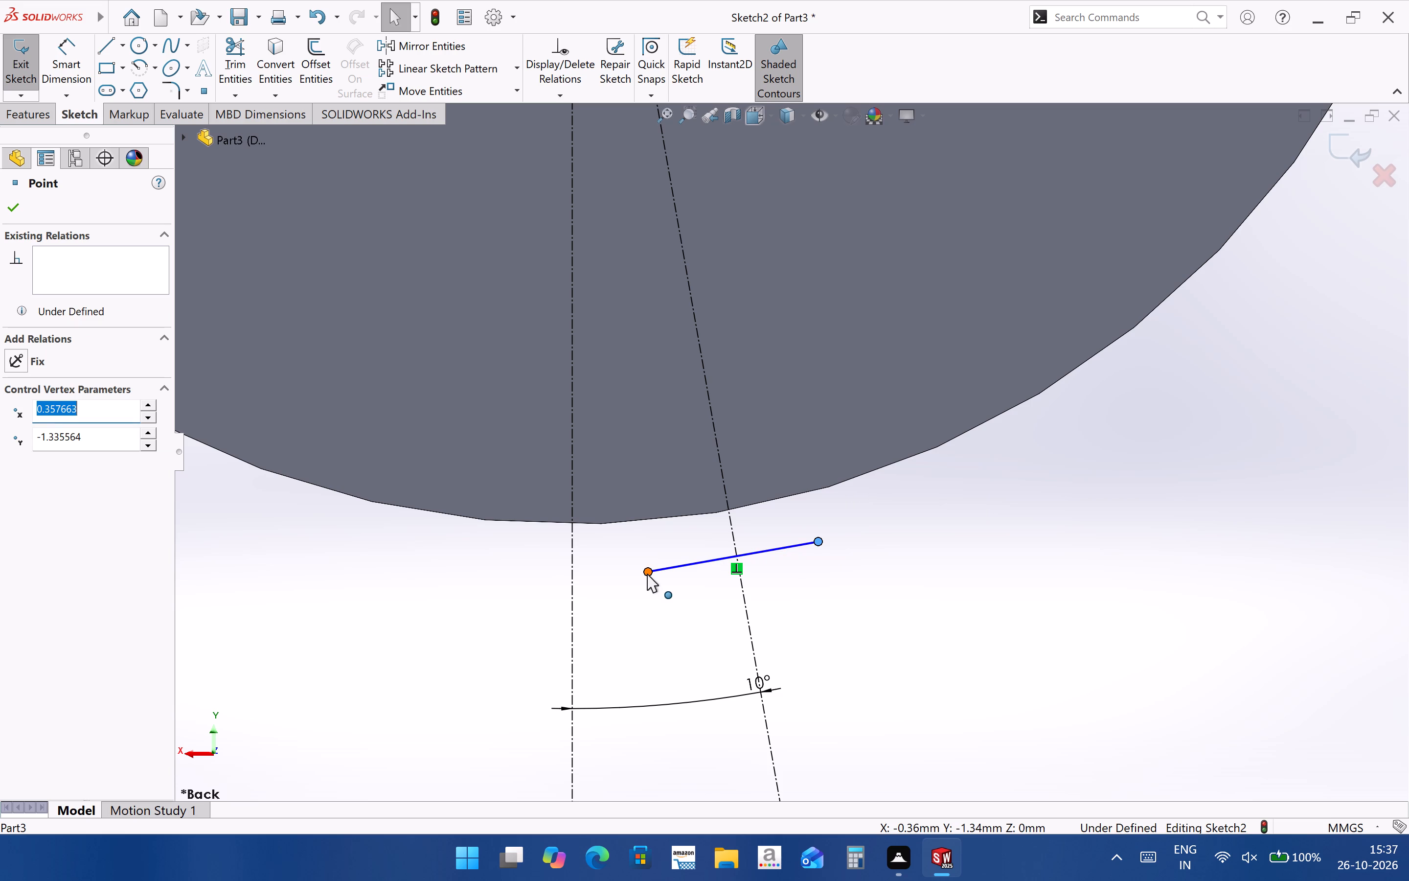
ctrl+click(647, 574)
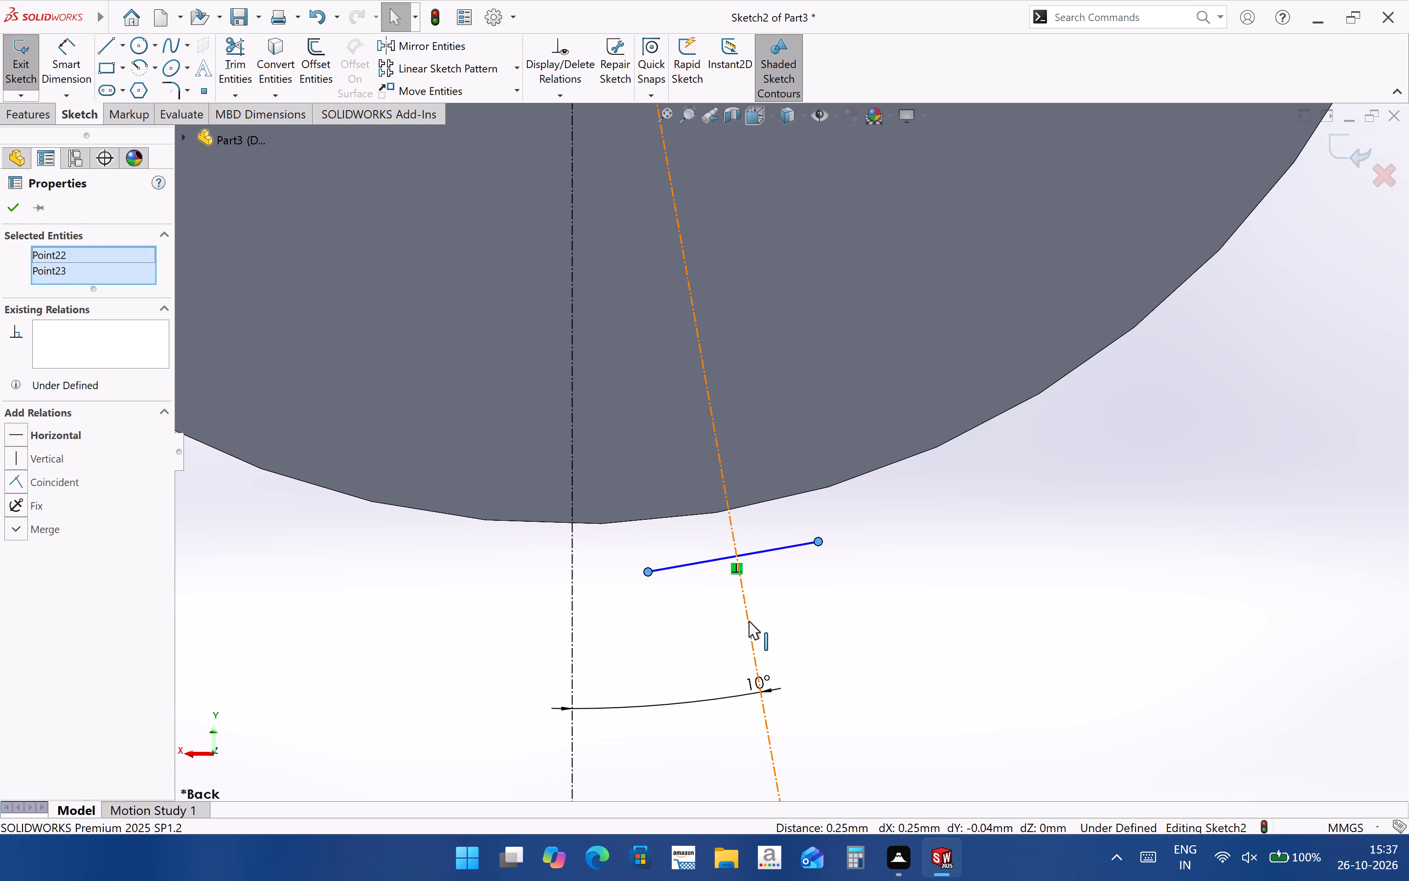
ctrl+click(749, 621)
click(73, 454)
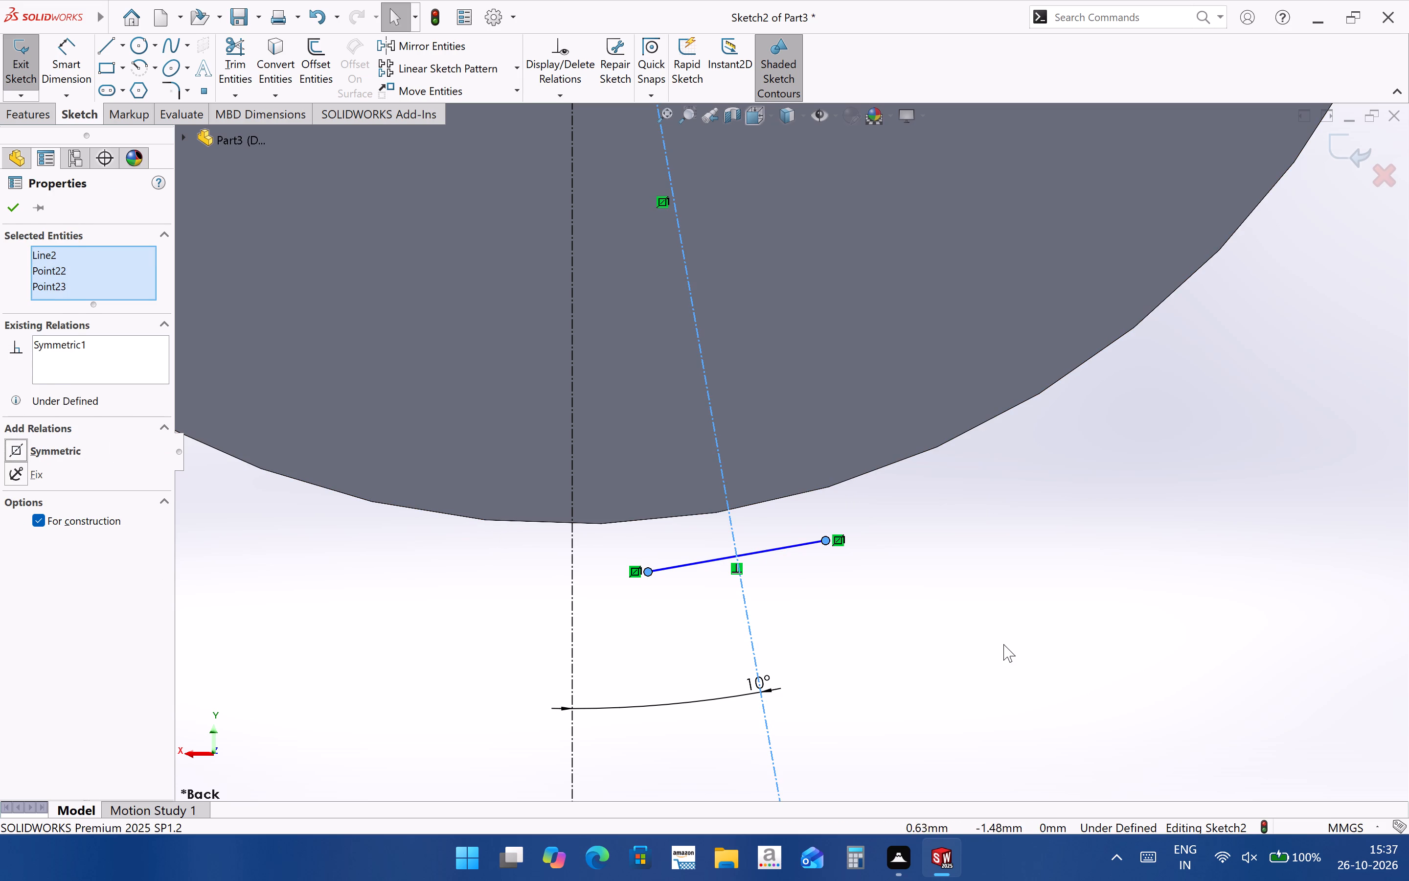
click(1003, 644)
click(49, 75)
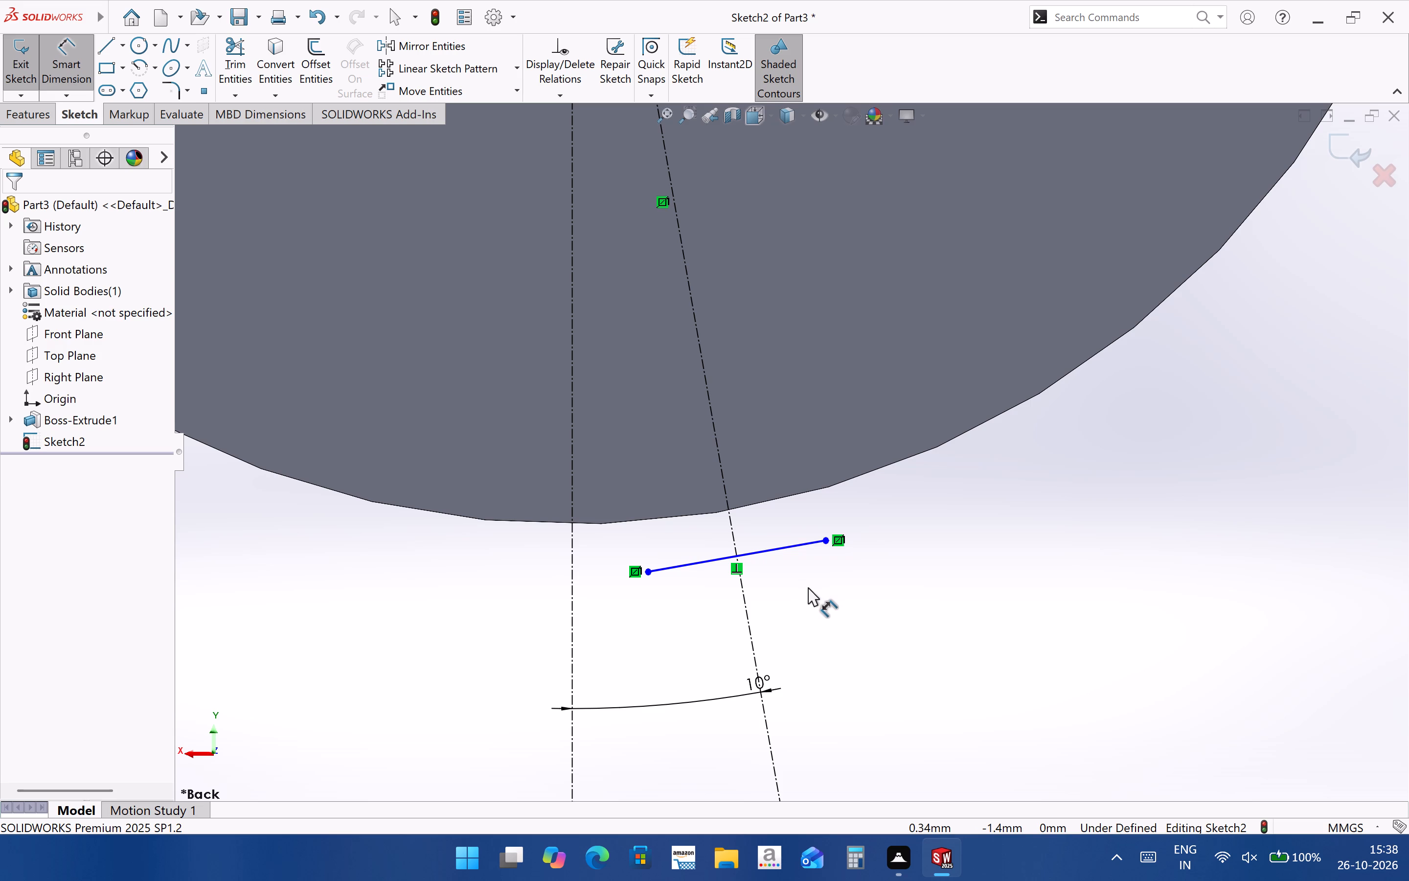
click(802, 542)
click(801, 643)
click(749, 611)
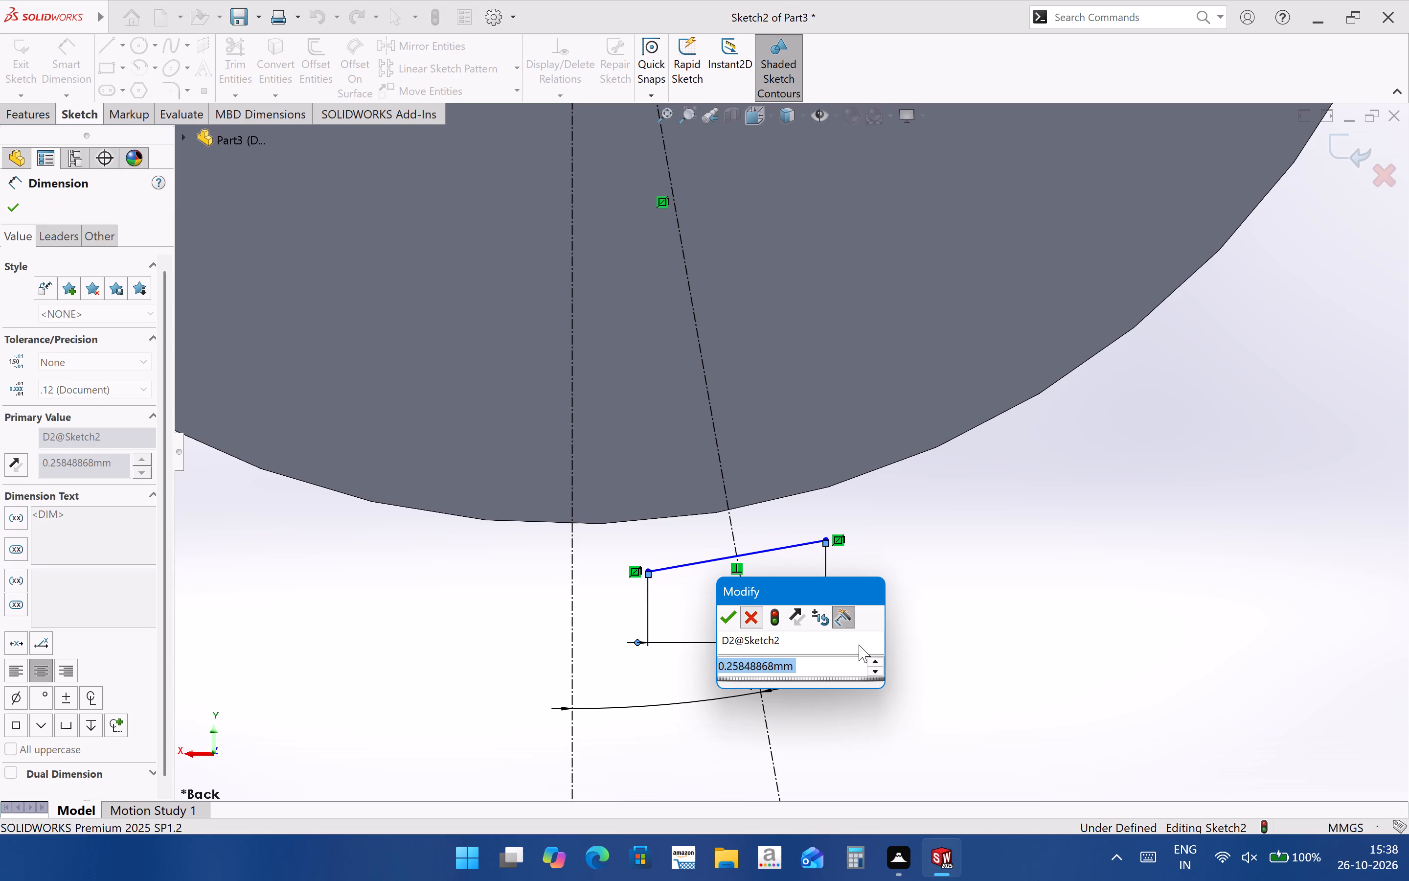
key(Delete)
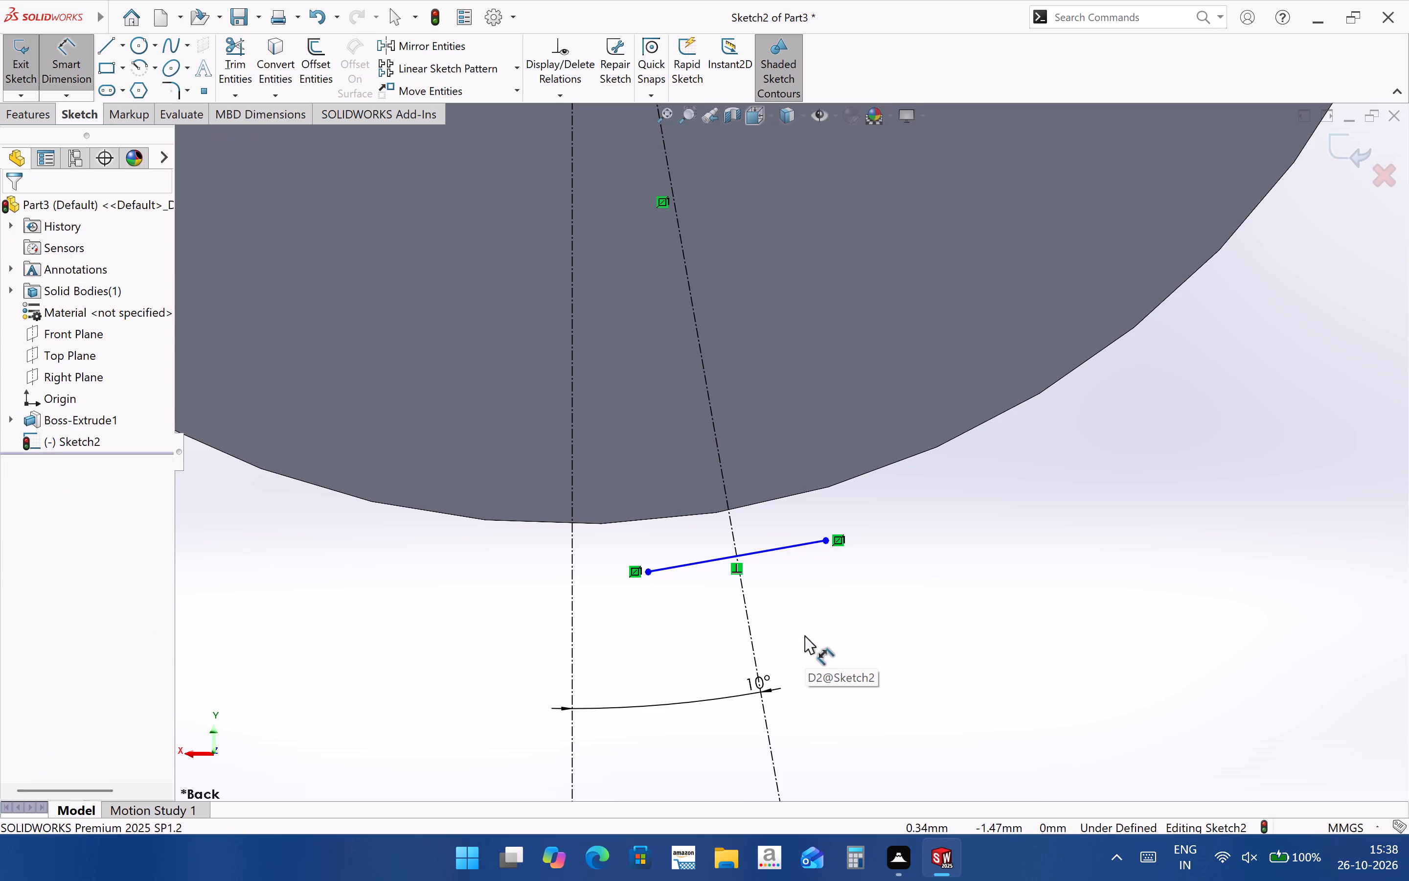
Dimension the slanted line's true length, aligned with the line, as 0.35 mm.
click(790, 545)
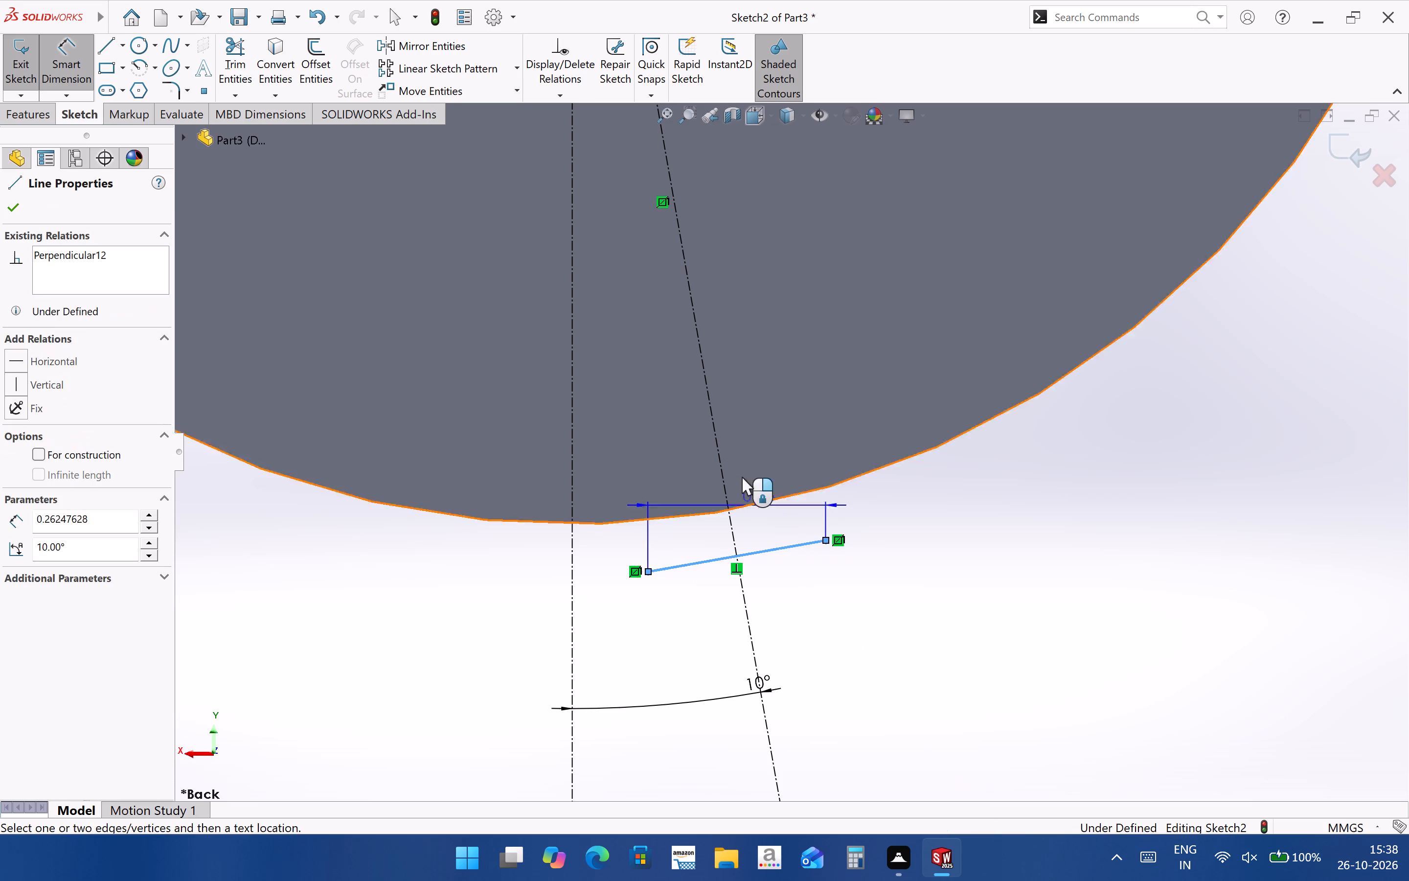
click(603, 442)
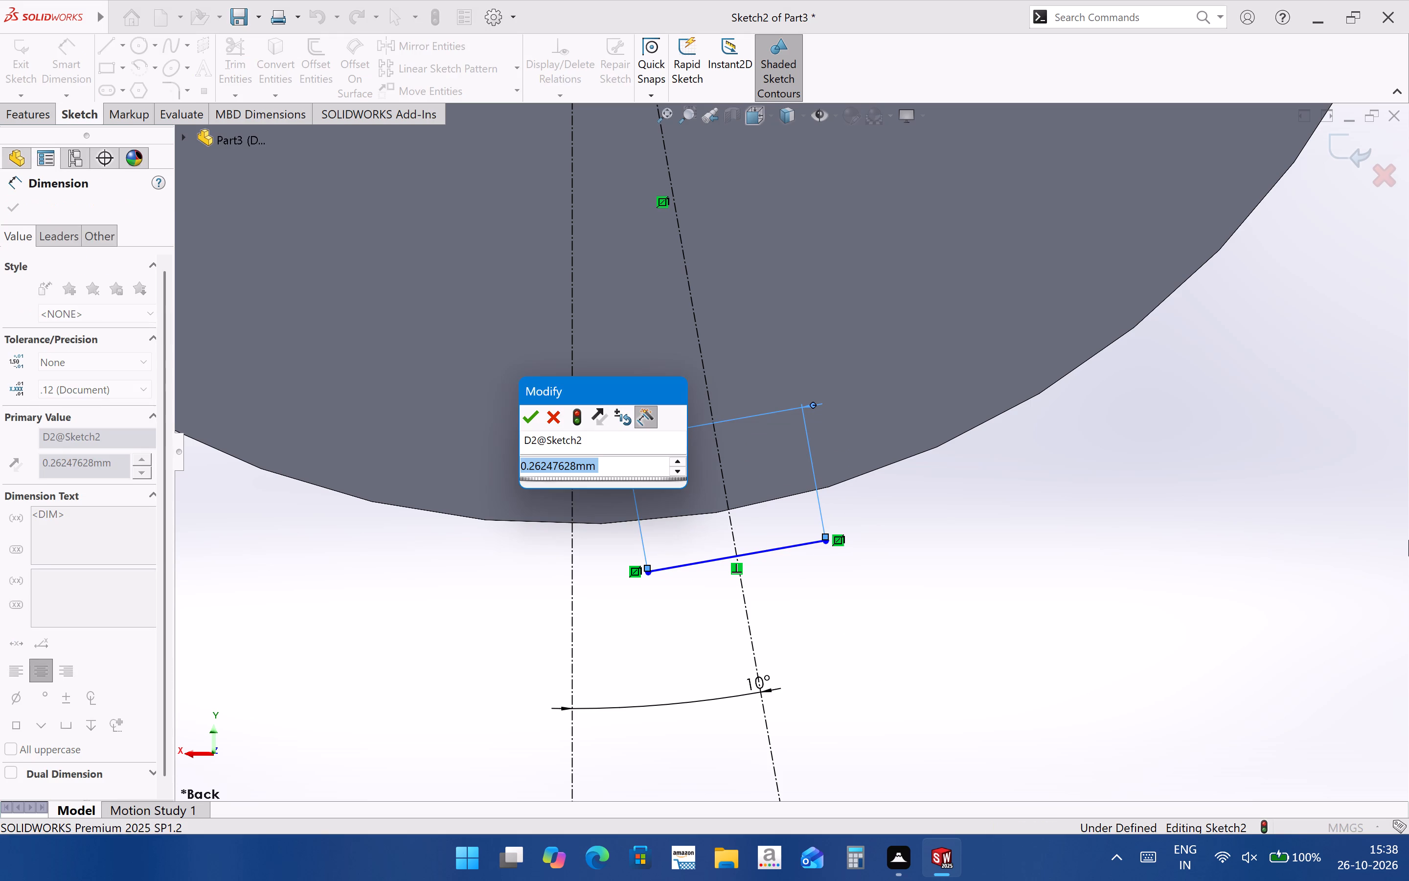
key(0)
key(period)
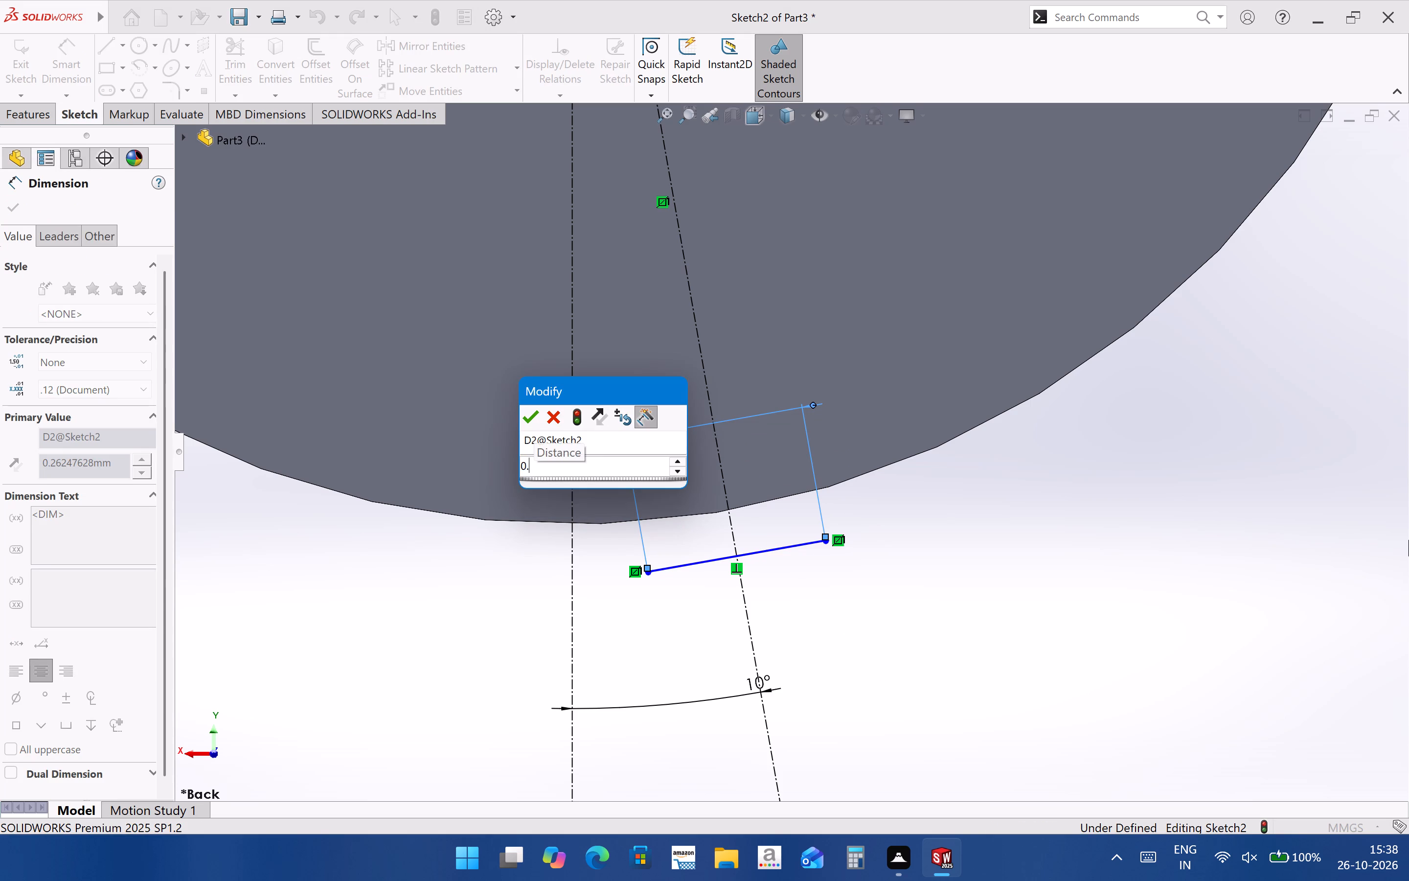
text(35)
key(Return)
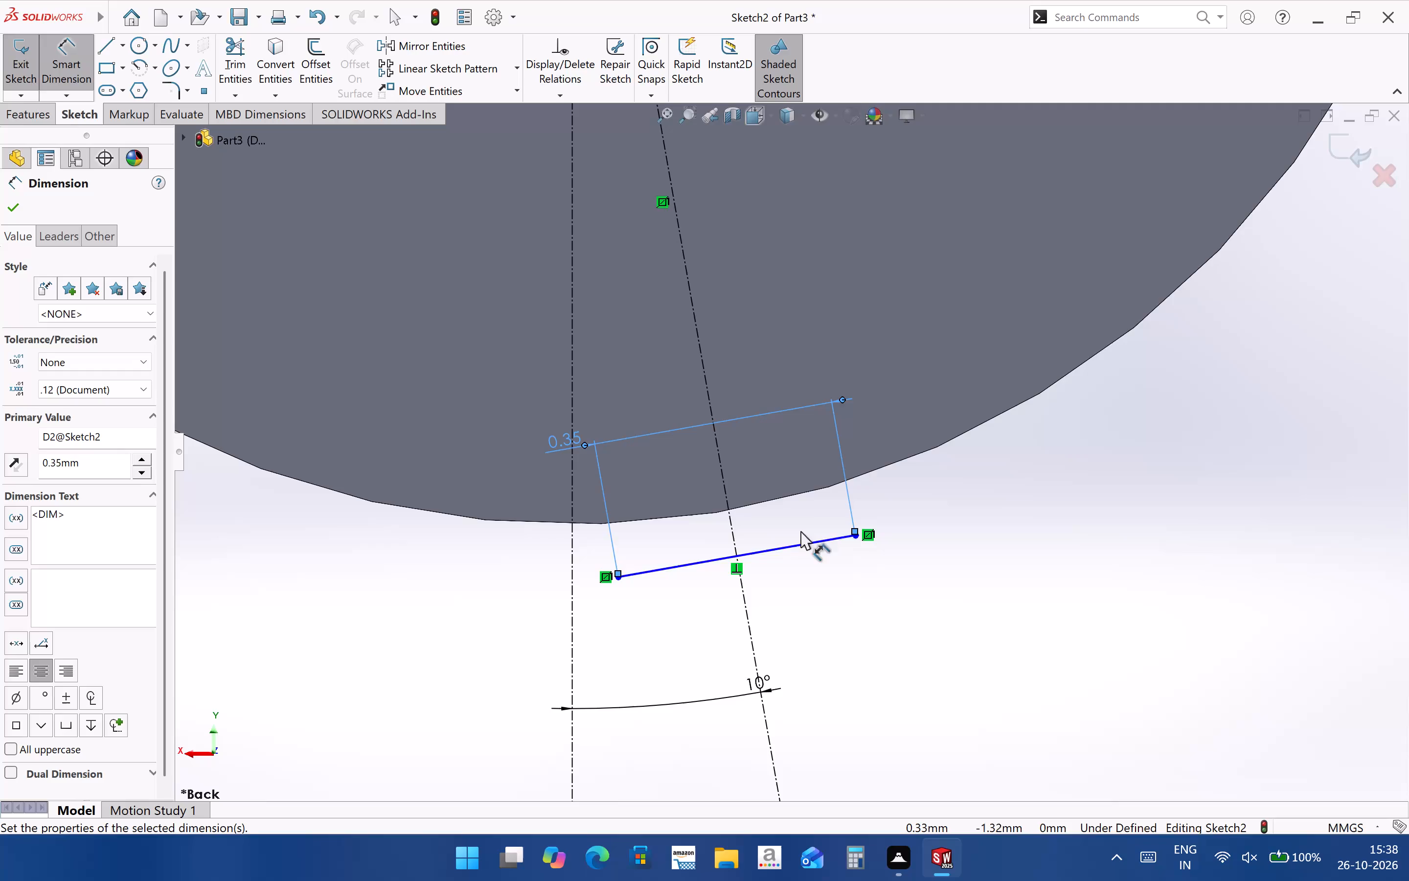
key(Escape)
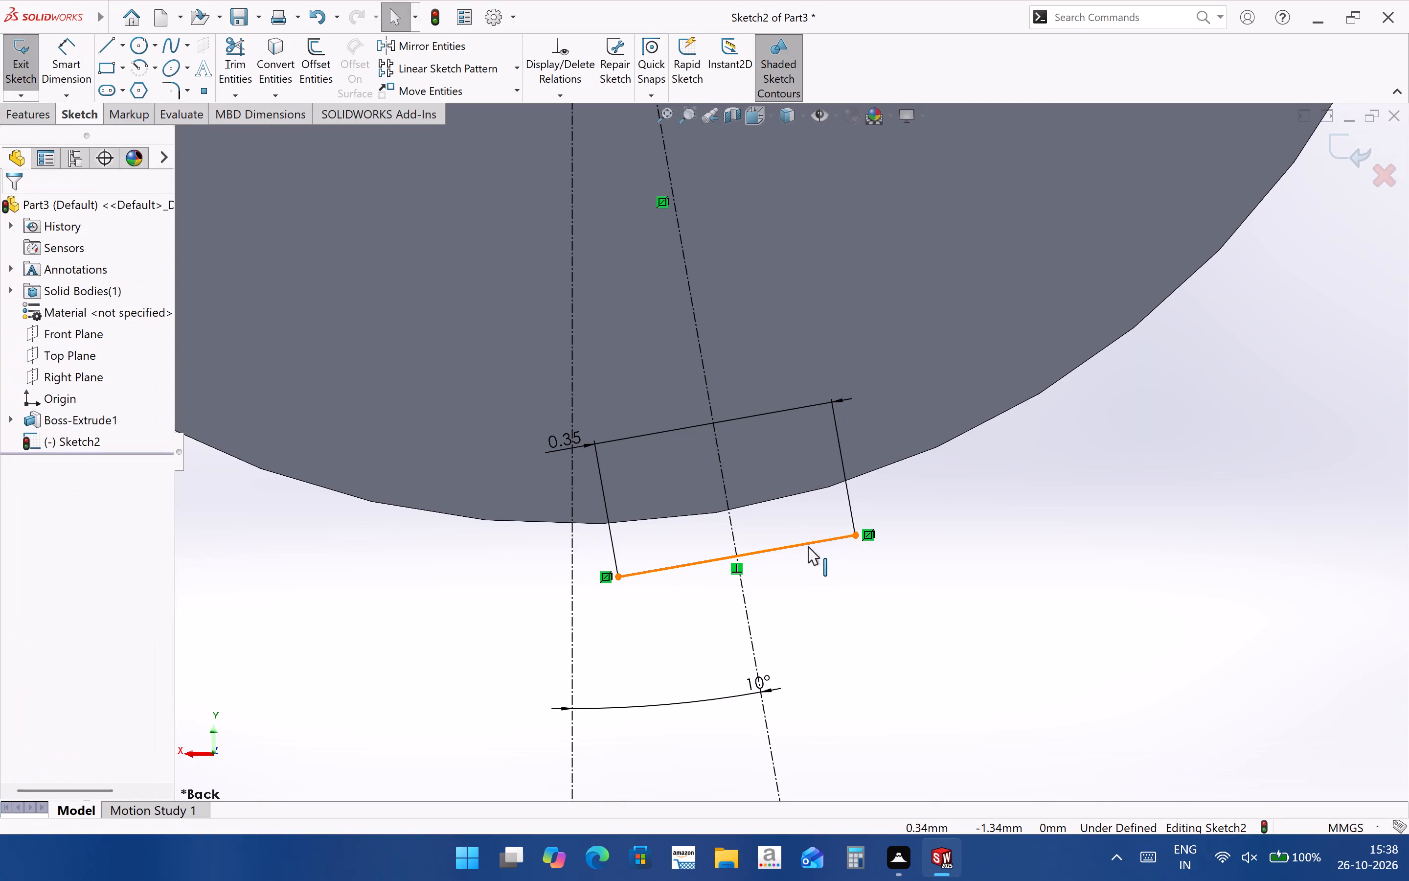
Make the 0.35 mm line tangent to the disc's circular edge.
click(809, 546)
ctrl+click(757, 506)
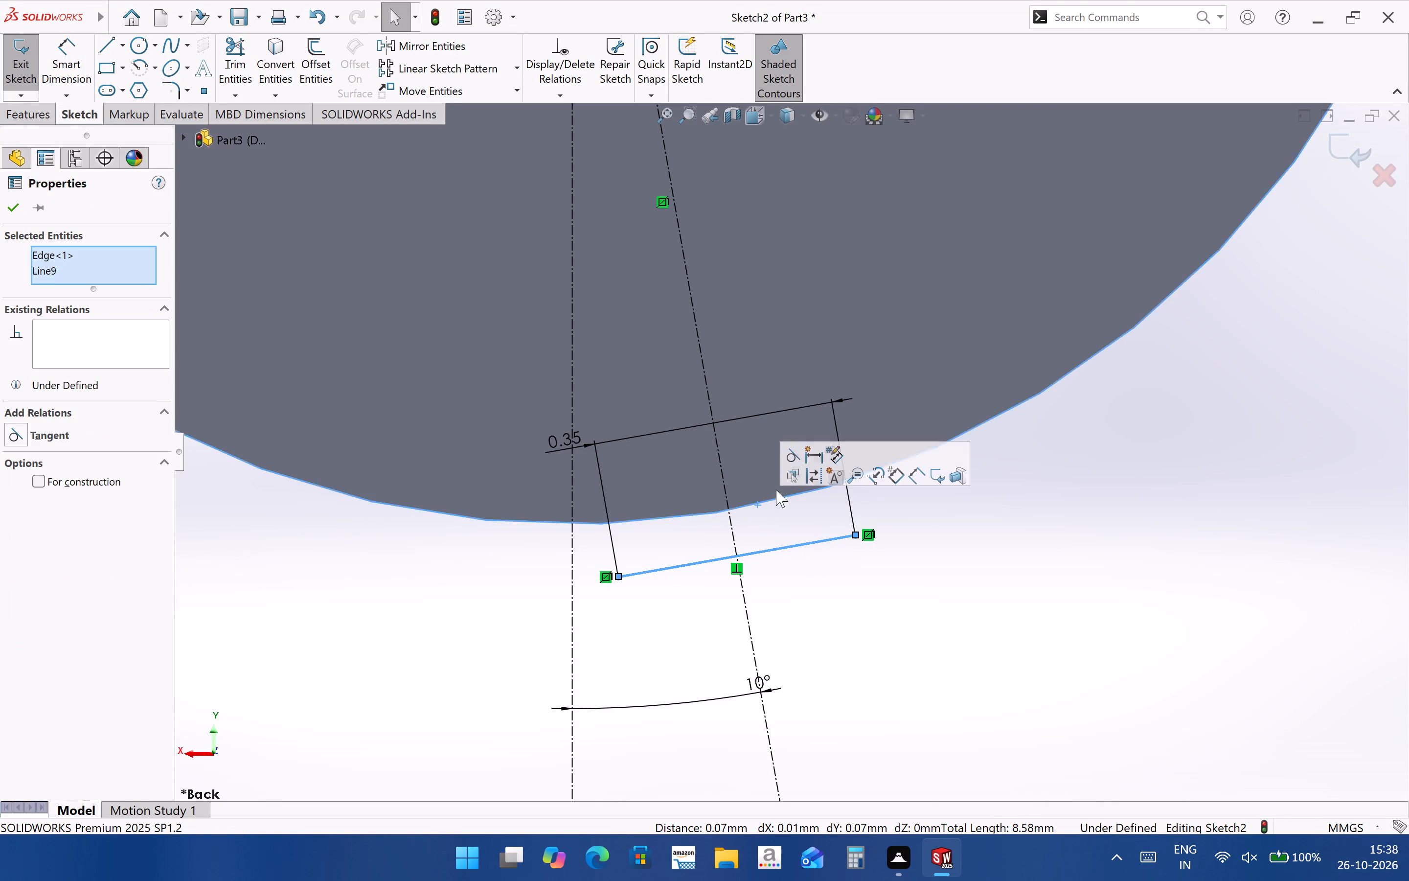
click(788, 460)
click(899, 611)
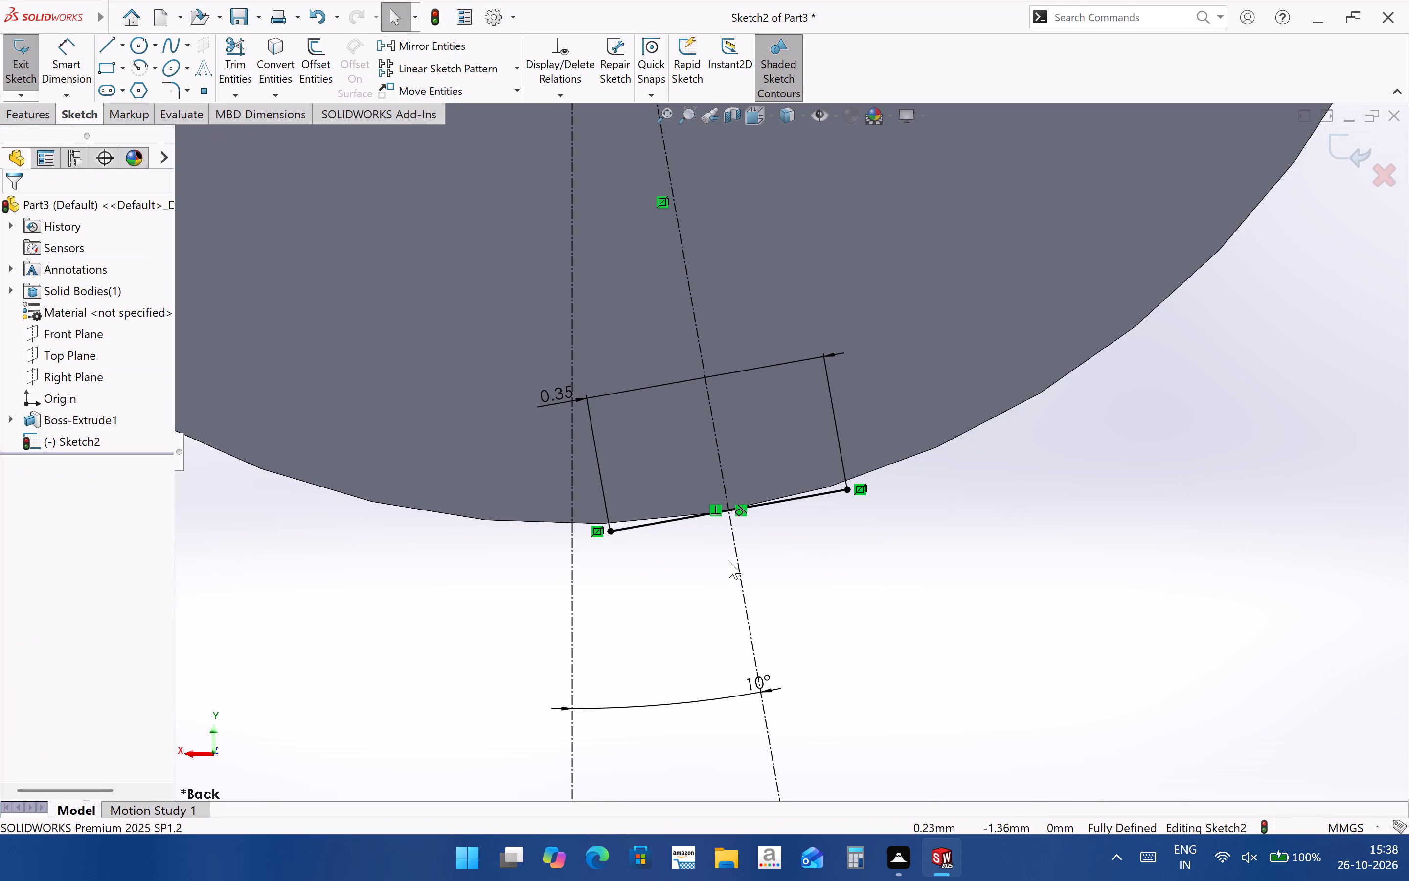
Sketch a slanted tip line about 0.12 mm long across the angled centerline, farther out from the disc than the 0.35 mm line.
click(109, 47)
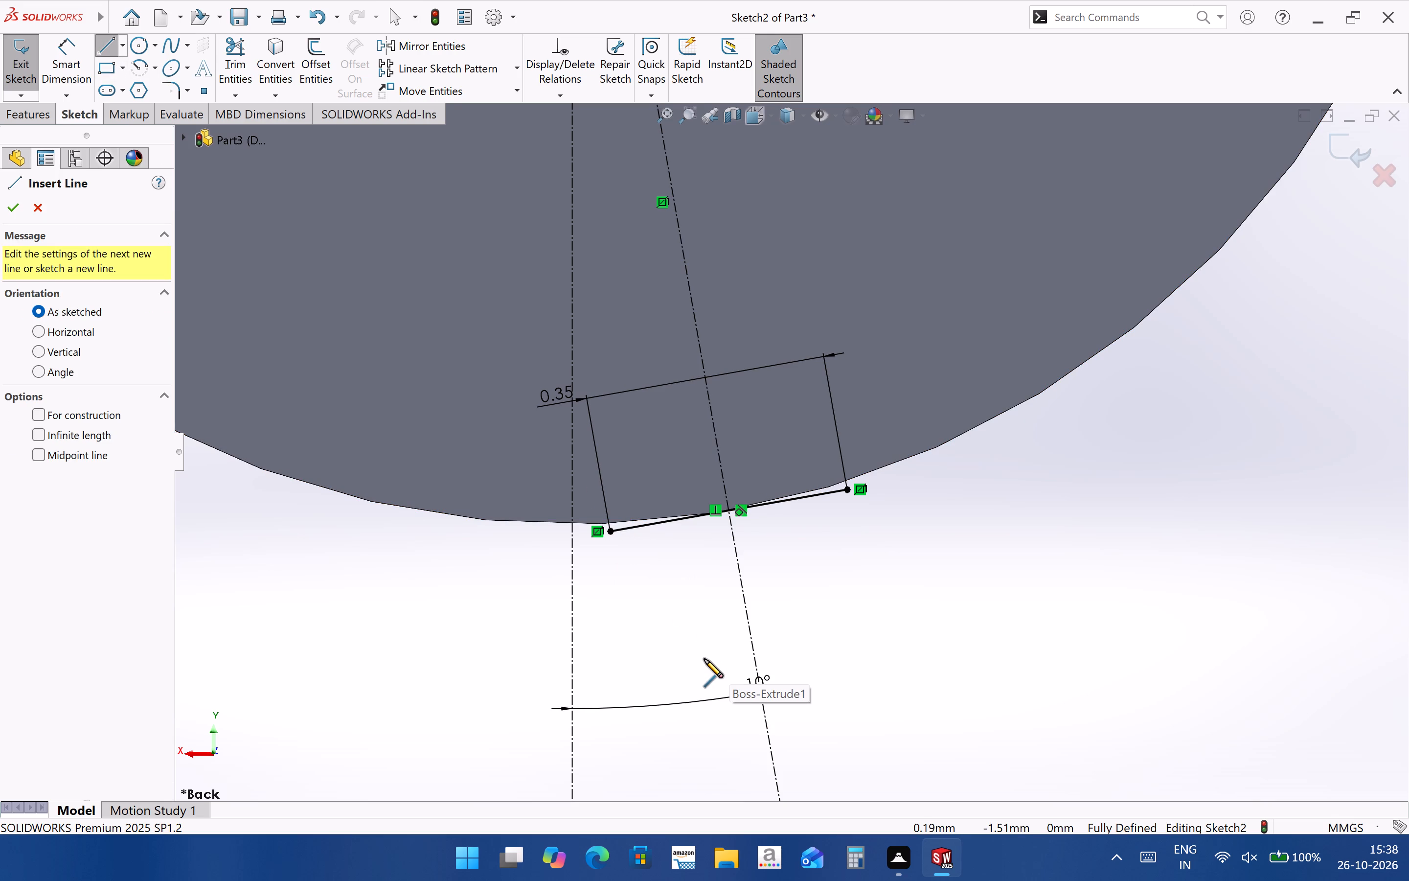
click(714, 669)
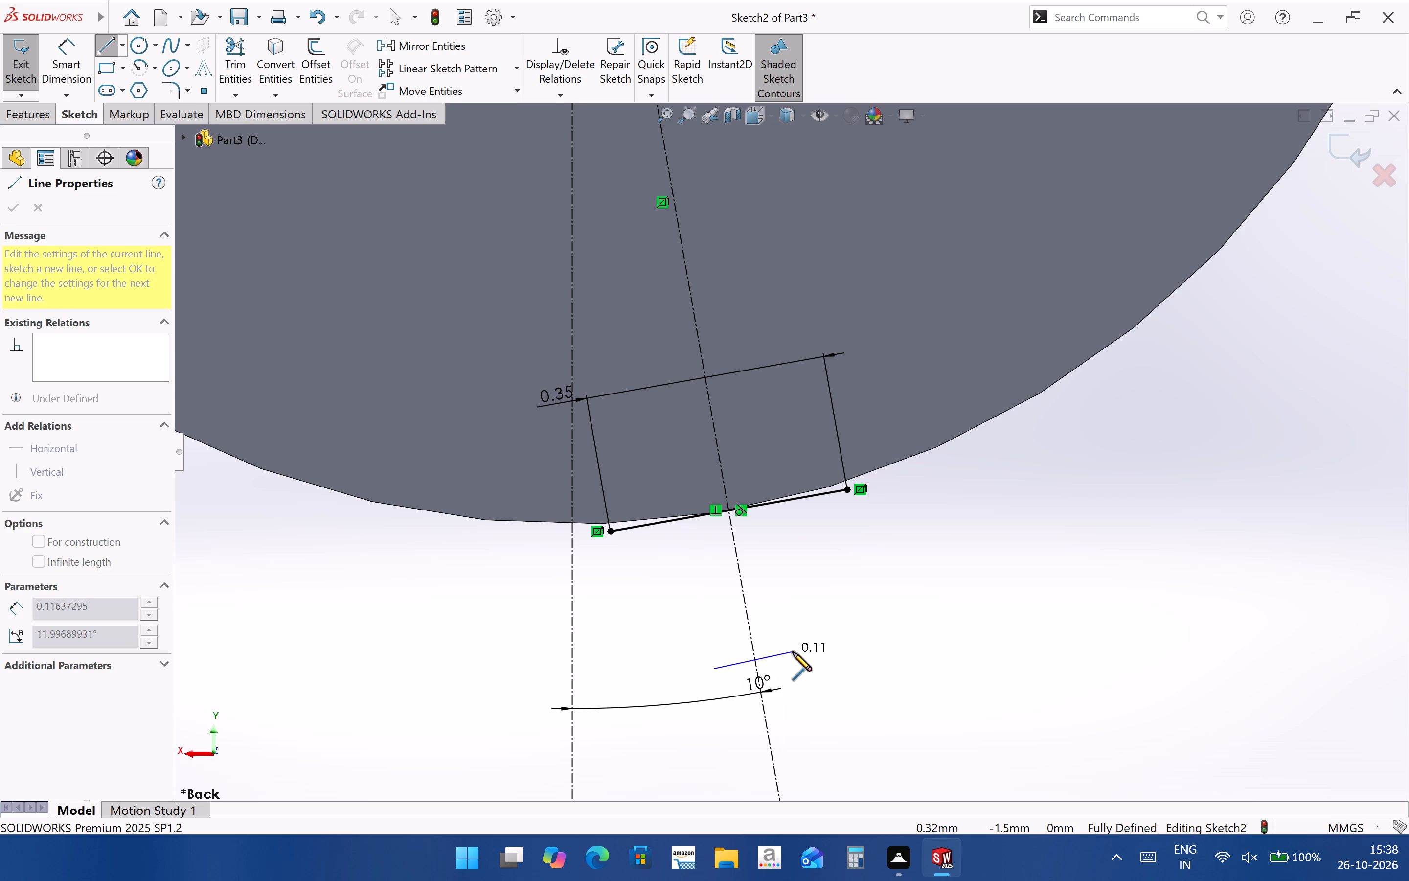
click(793, 652)
key(Escape)
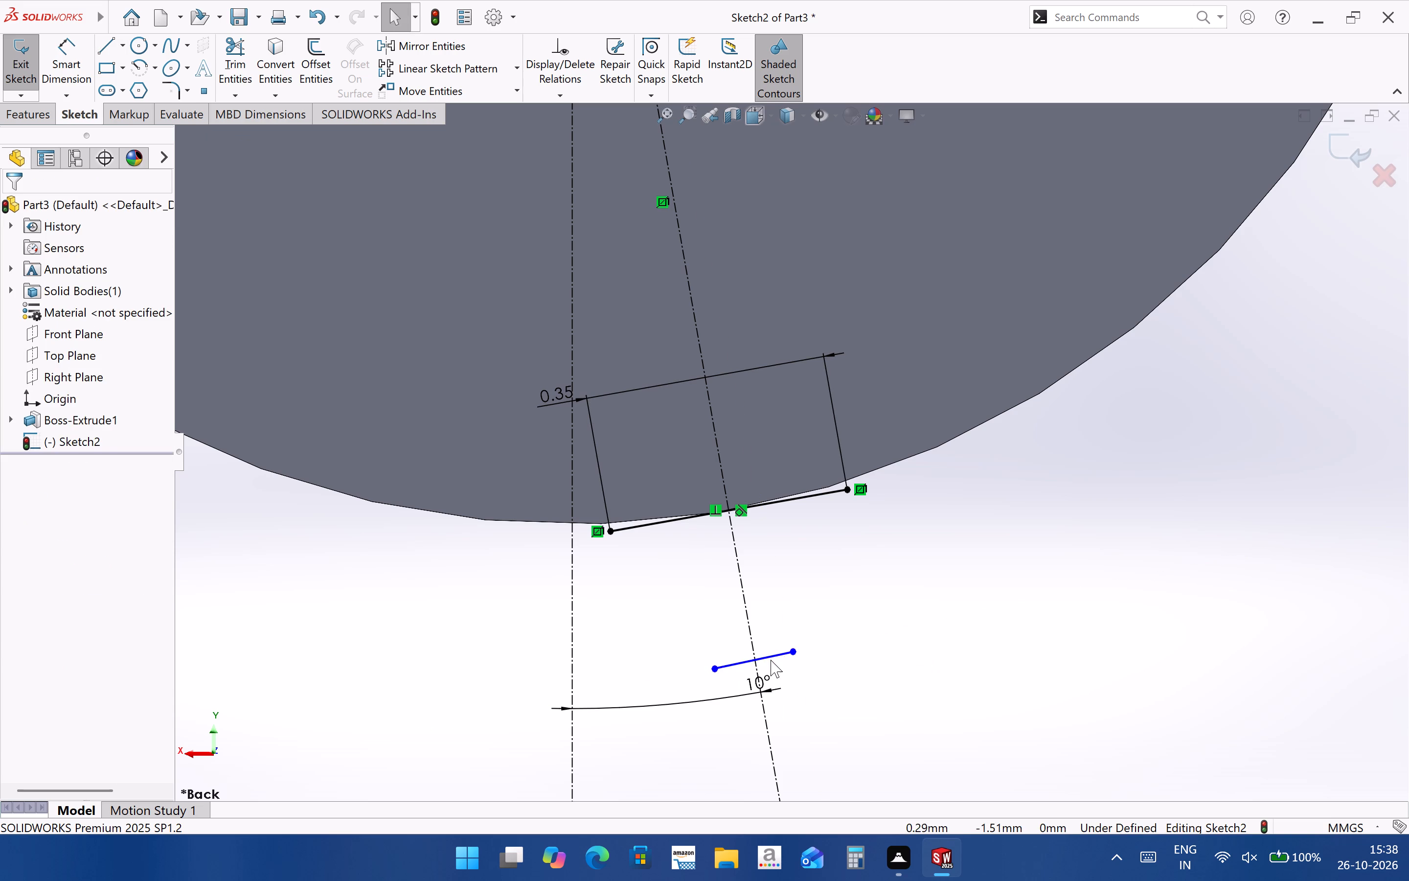
Make the short tip line perpendicular to the angled centerline.
click(778, 652)
ctrl+click(750, 631)
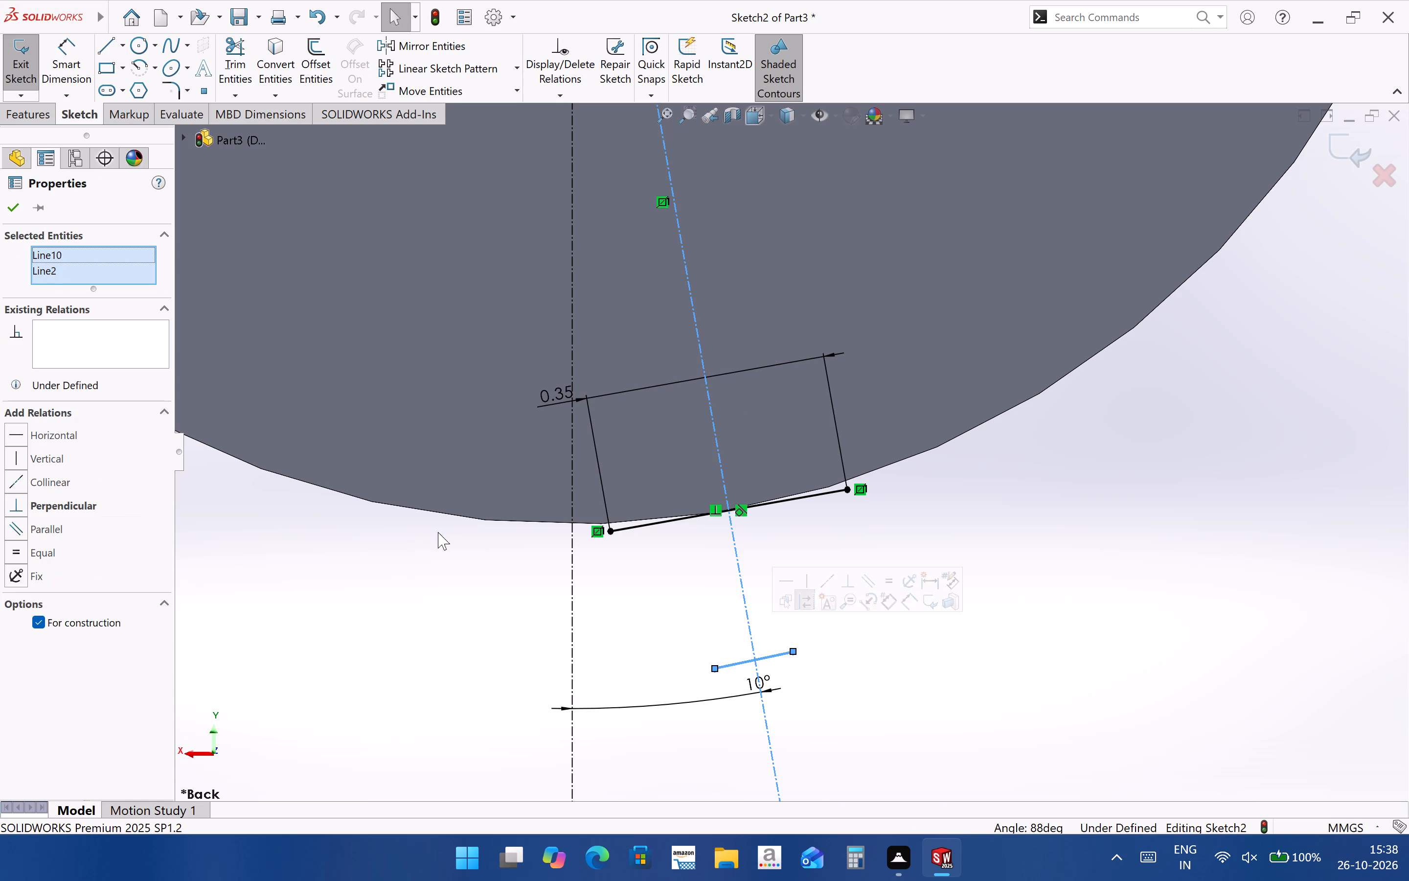
click(39, 504)
click(935, 721)
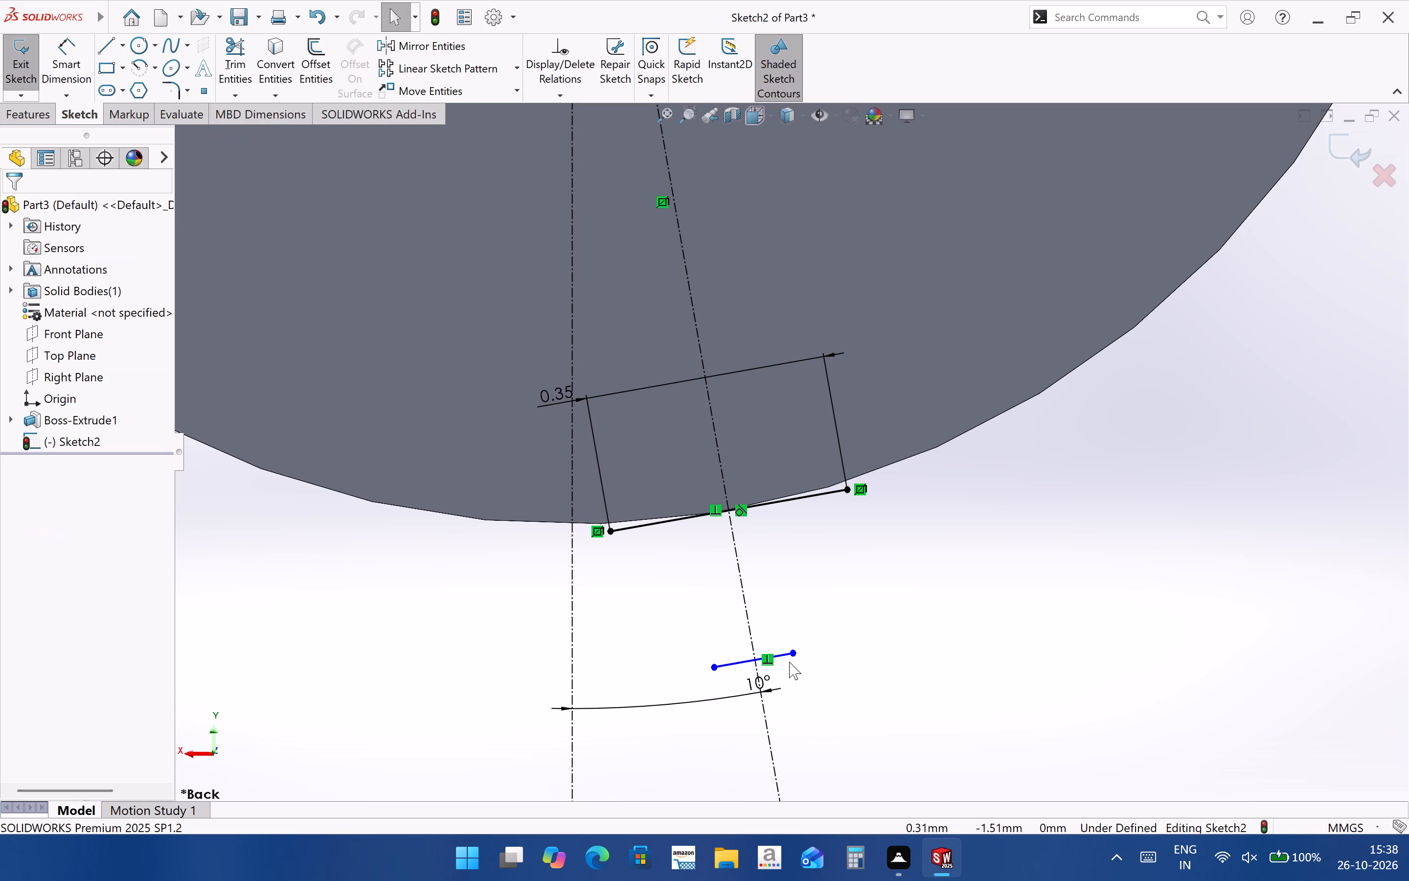
Make the tip line's two endpoints symmetric about the angled centerline.
click(793, 654)
ctrl+click(716, 665)
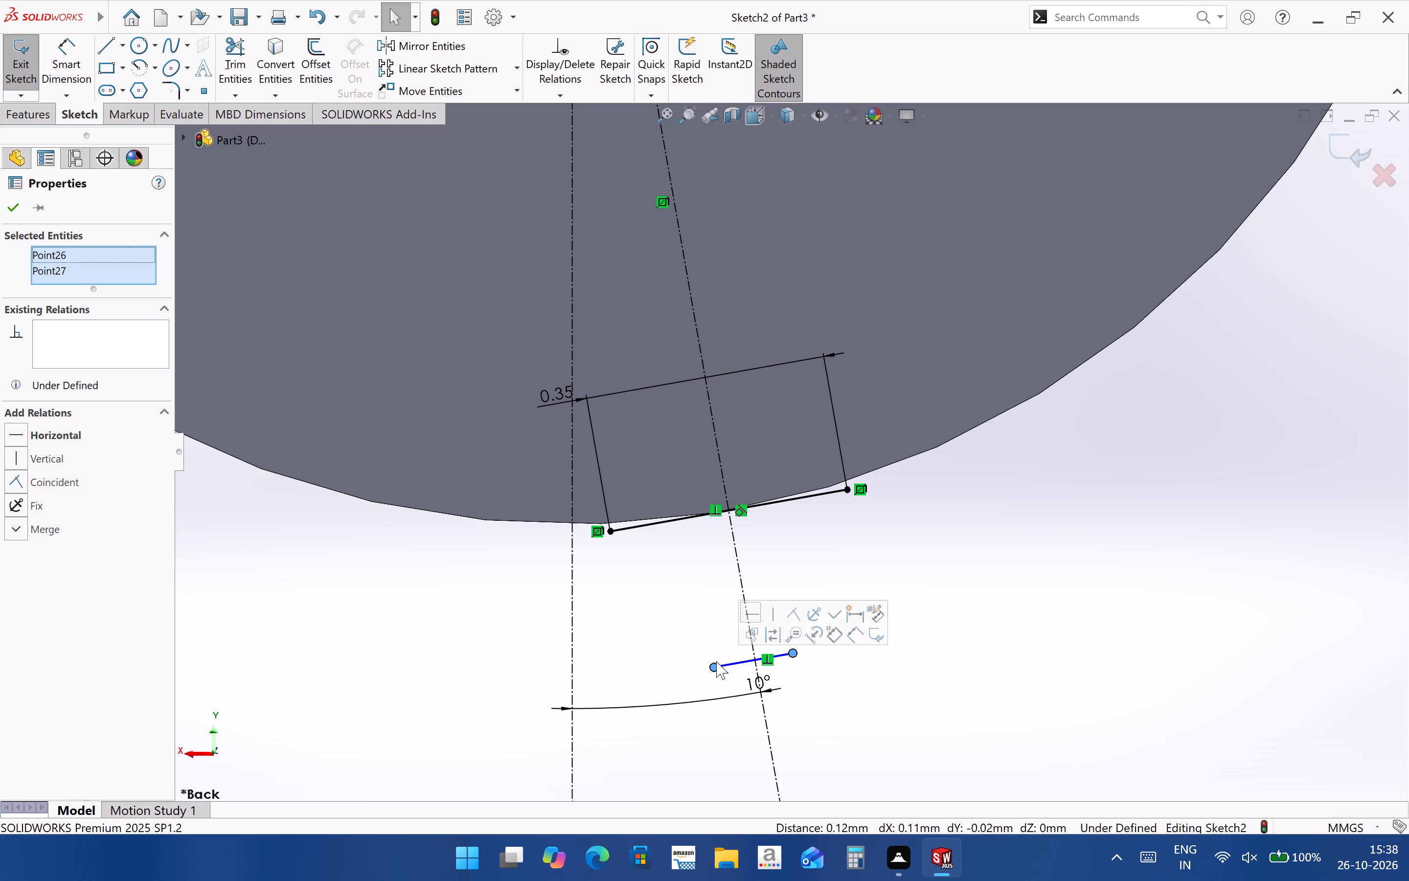
ctrl+click(743, 579)
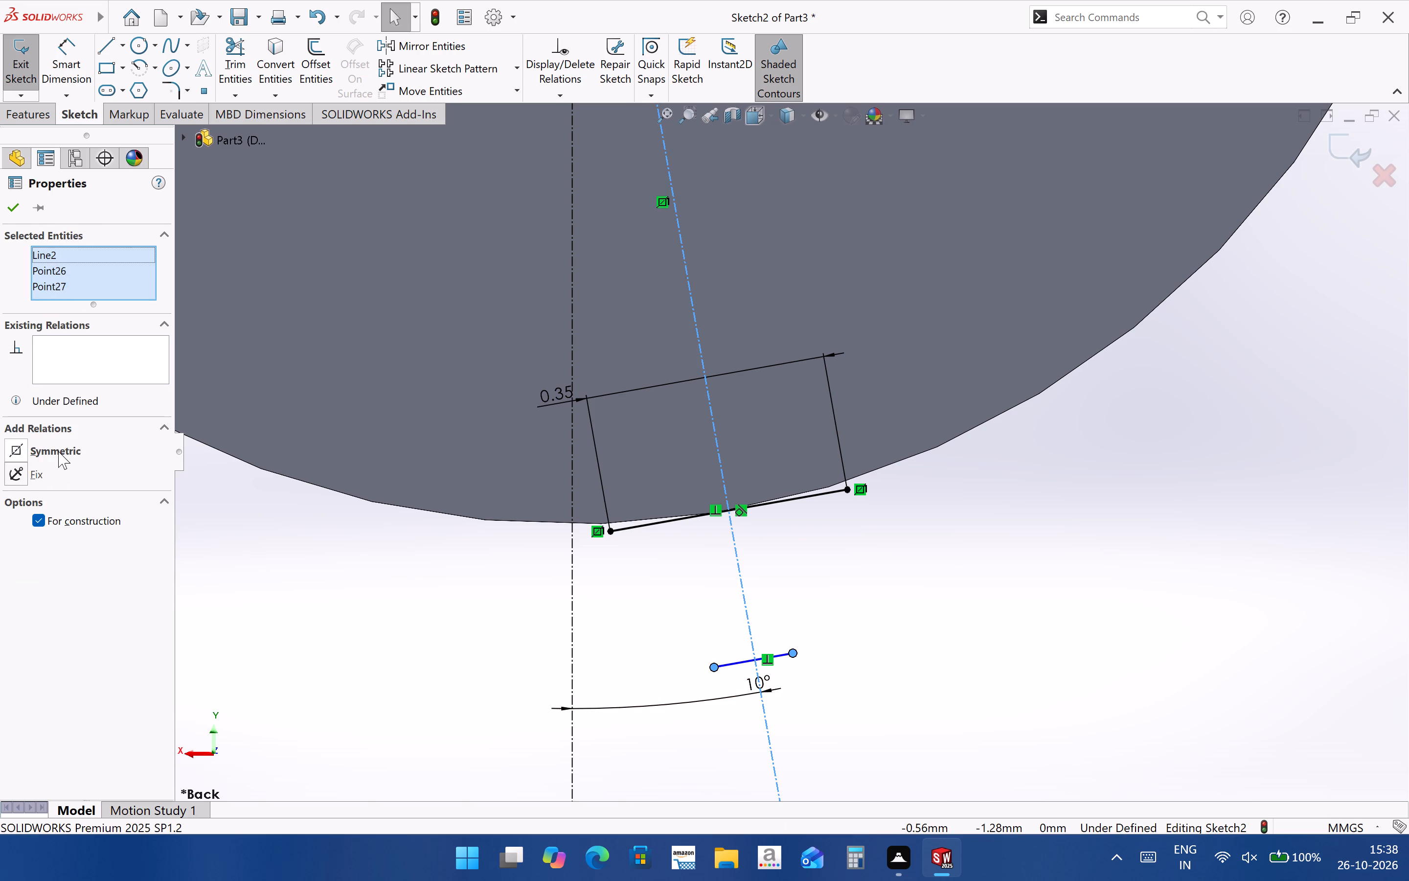
click(58, 451)
click(988, 734)
Dimension the tip line's length, aligned with the line, as 0.1555 mm.
click(65, 77)
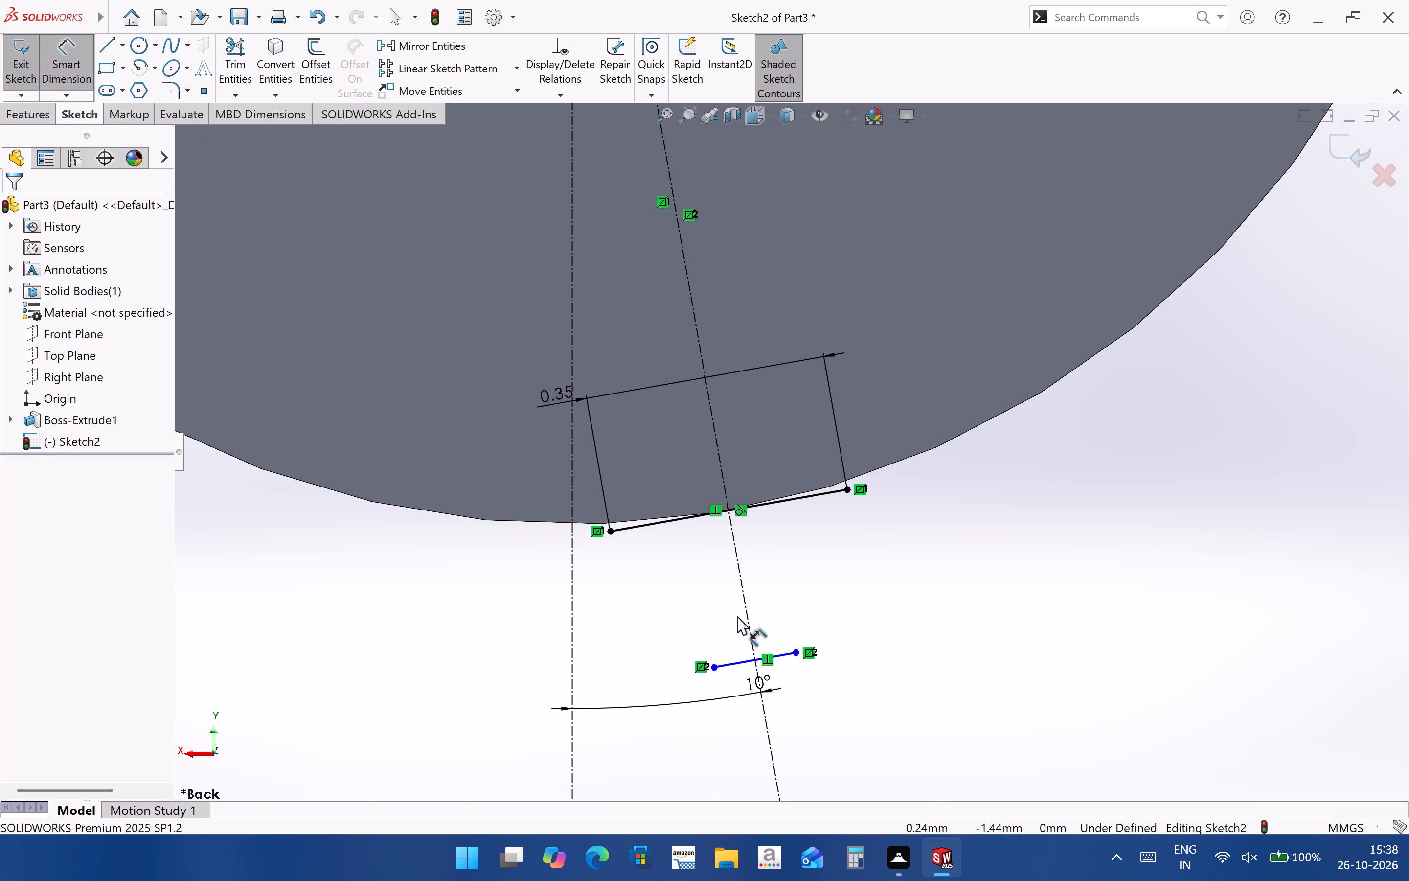
click(784, 655)
click(820, 729)
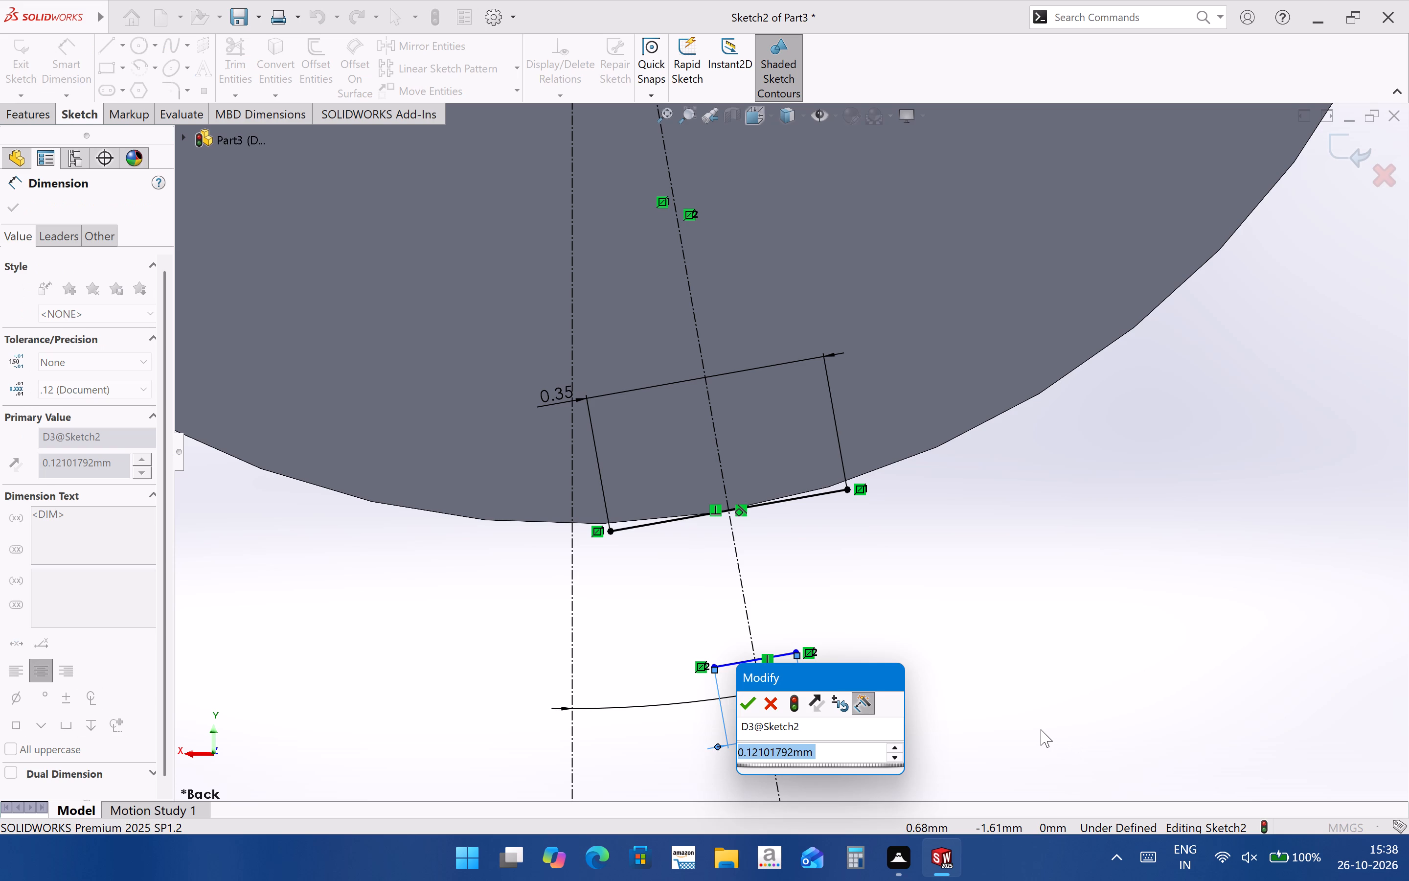
text(0.1)
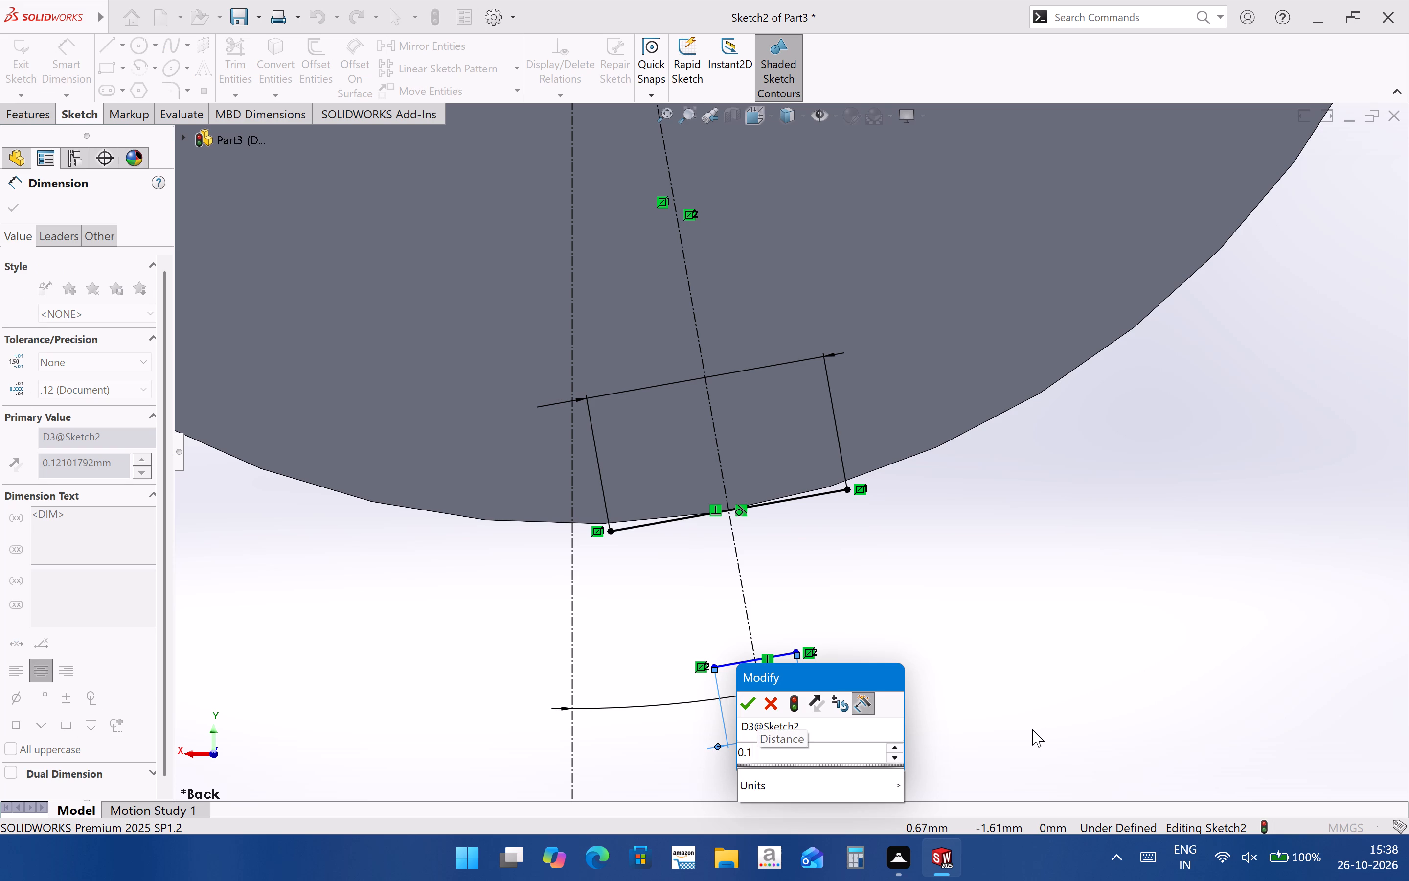
text(55)
key(5)
key(Return)
click(1041, 718)
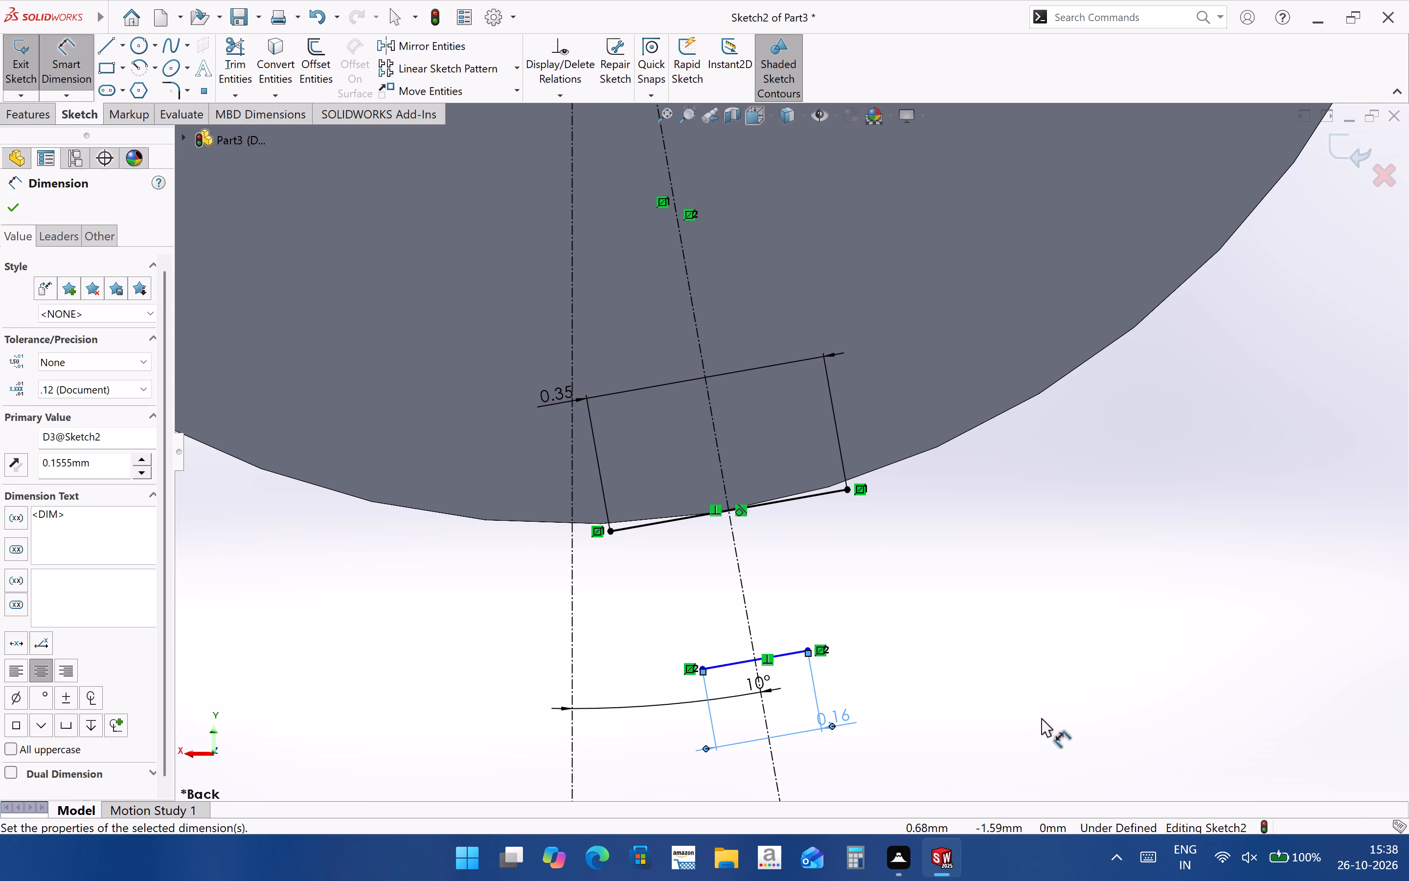
Dimension the distance from the 0.35 mm line to the tip line's endpoint as 0.22 mm.
scroll(803, 660, up, 1)
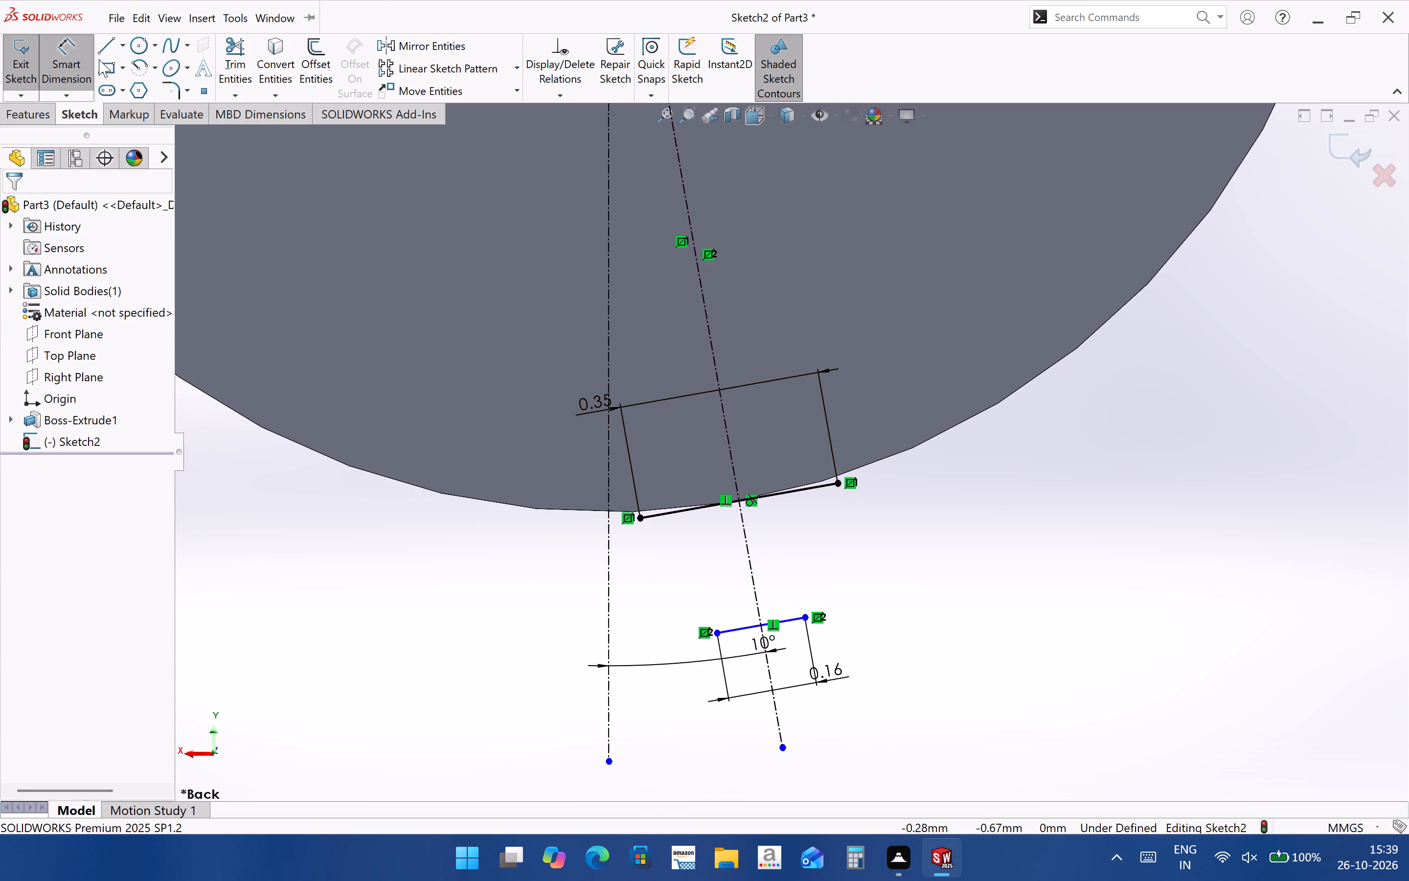
click(776, 496)
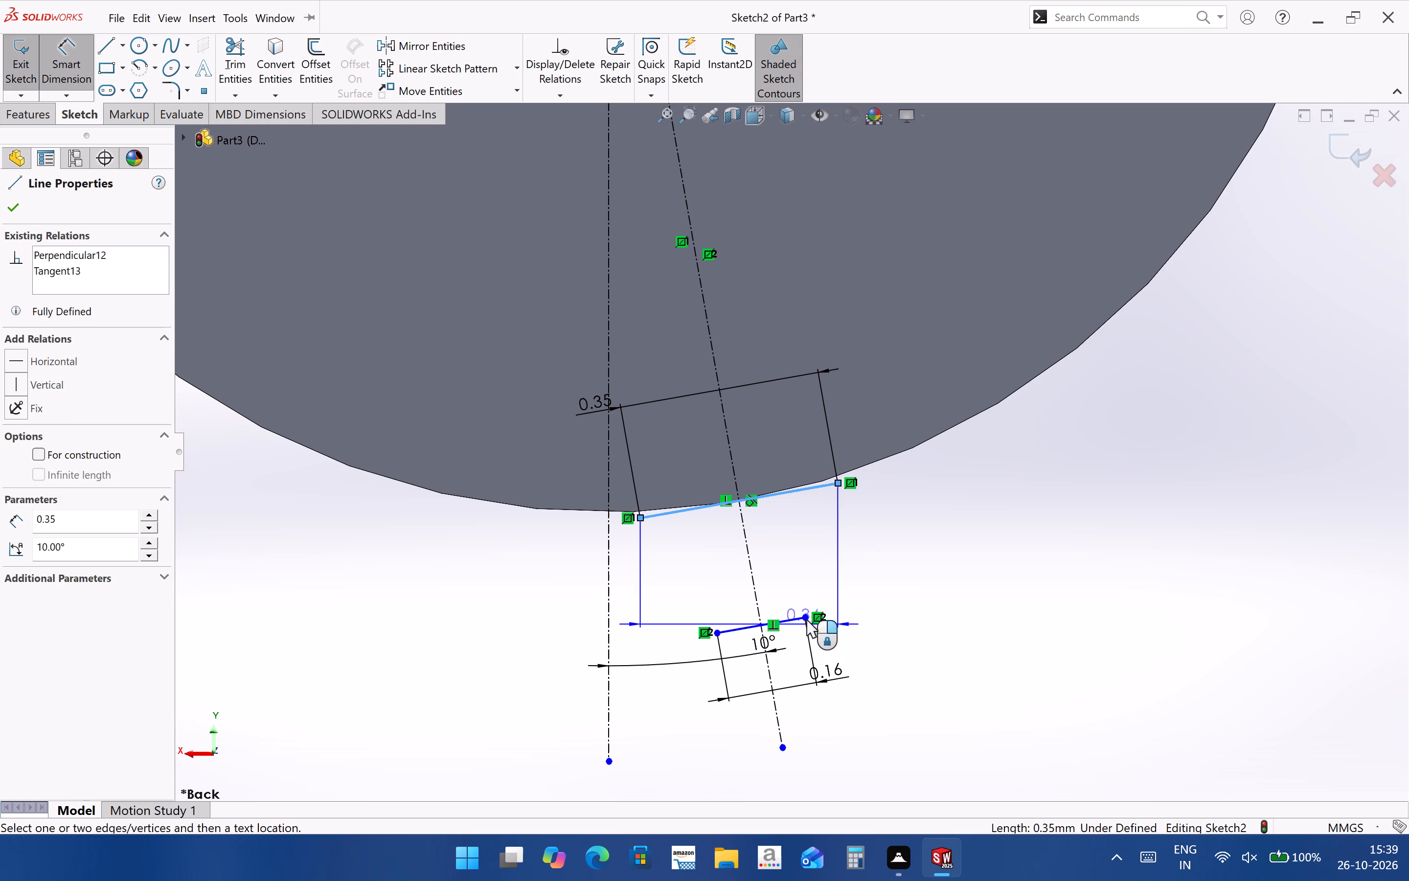
click(807, 617)
click(828, 564)
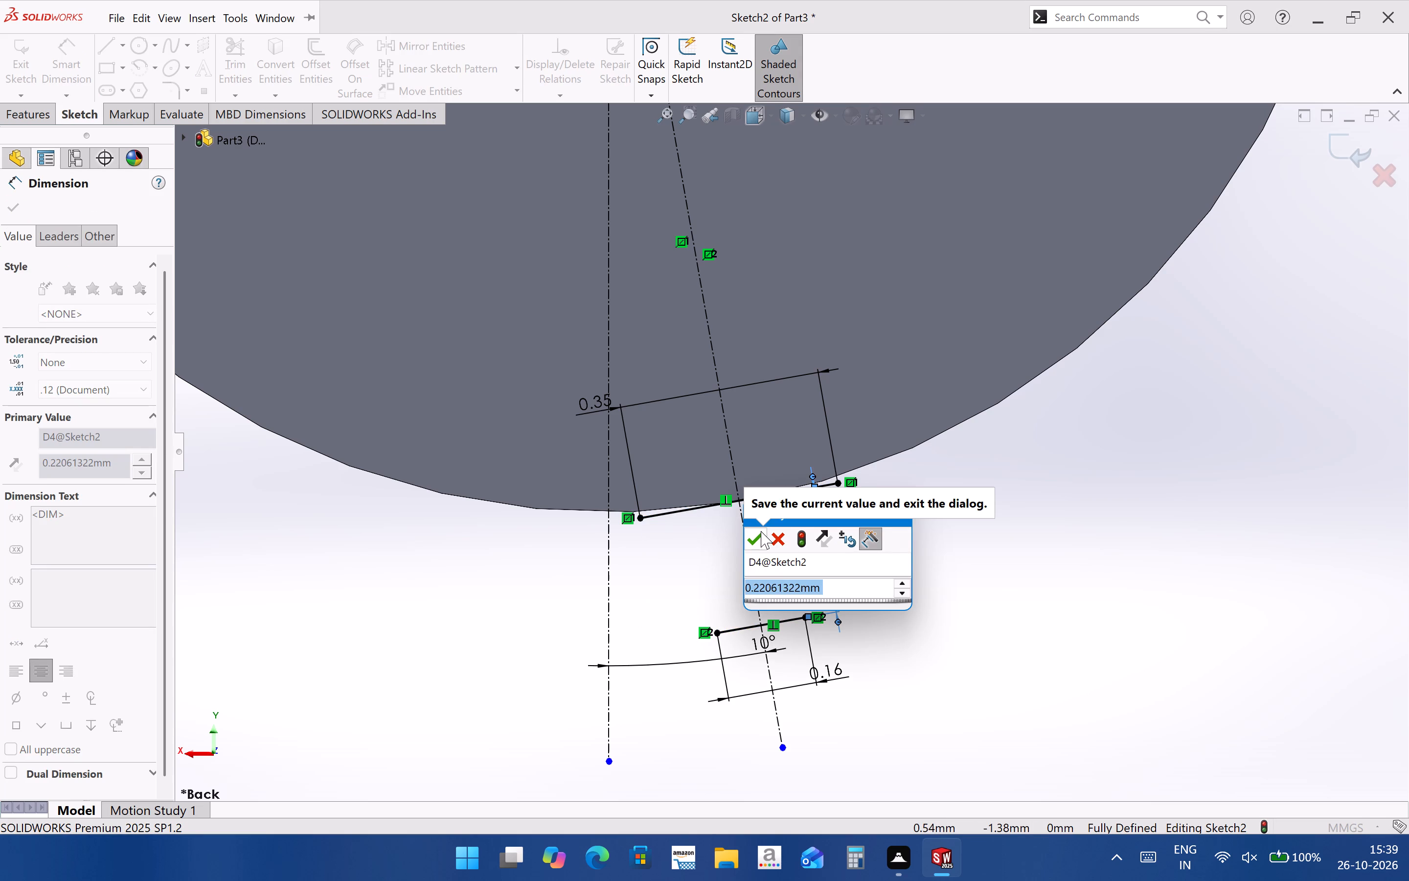
text(0.)
text(22)
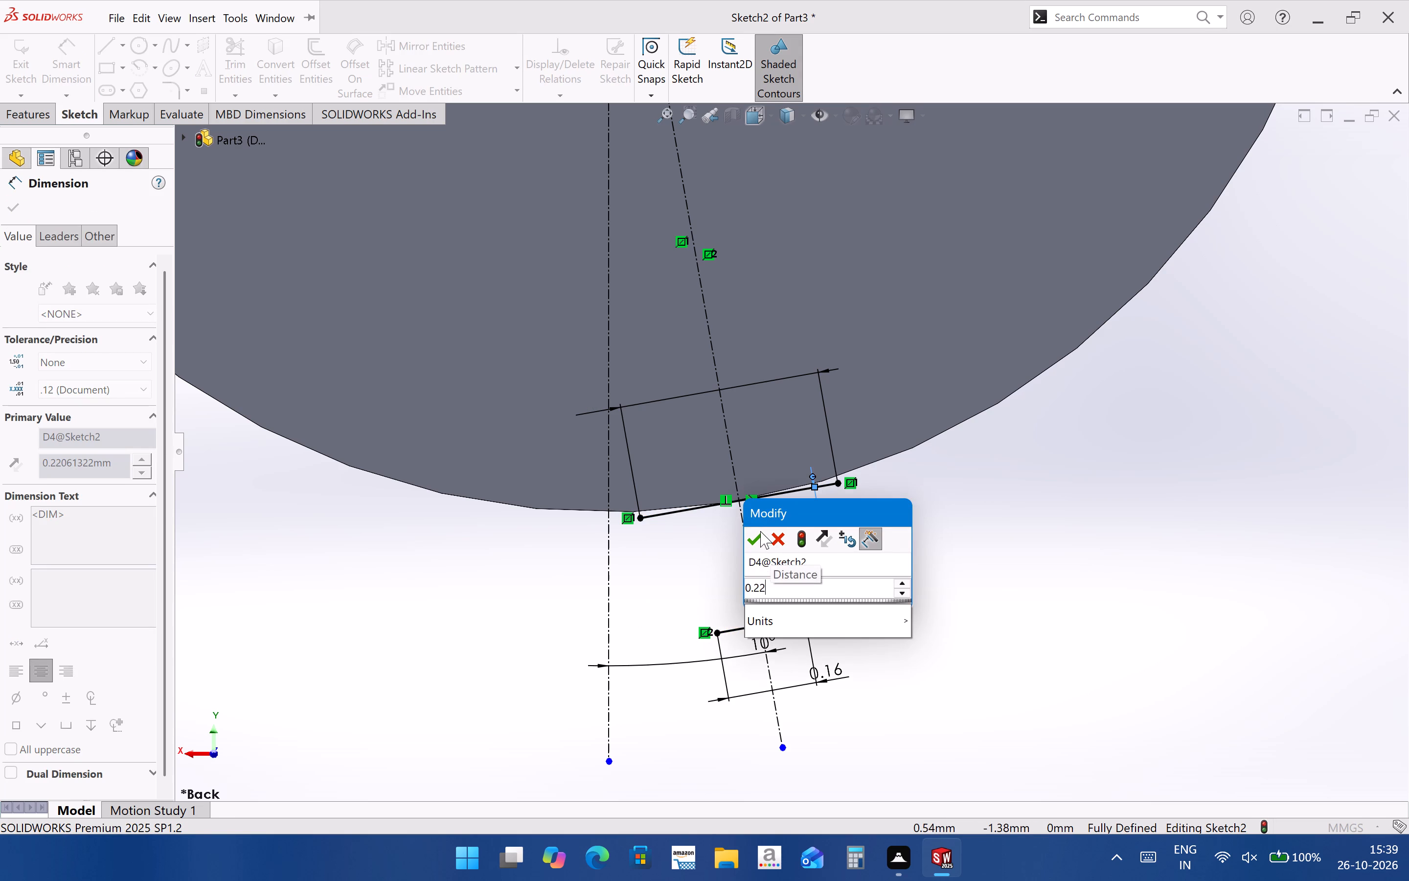
key(Return)
click(1009, 631)
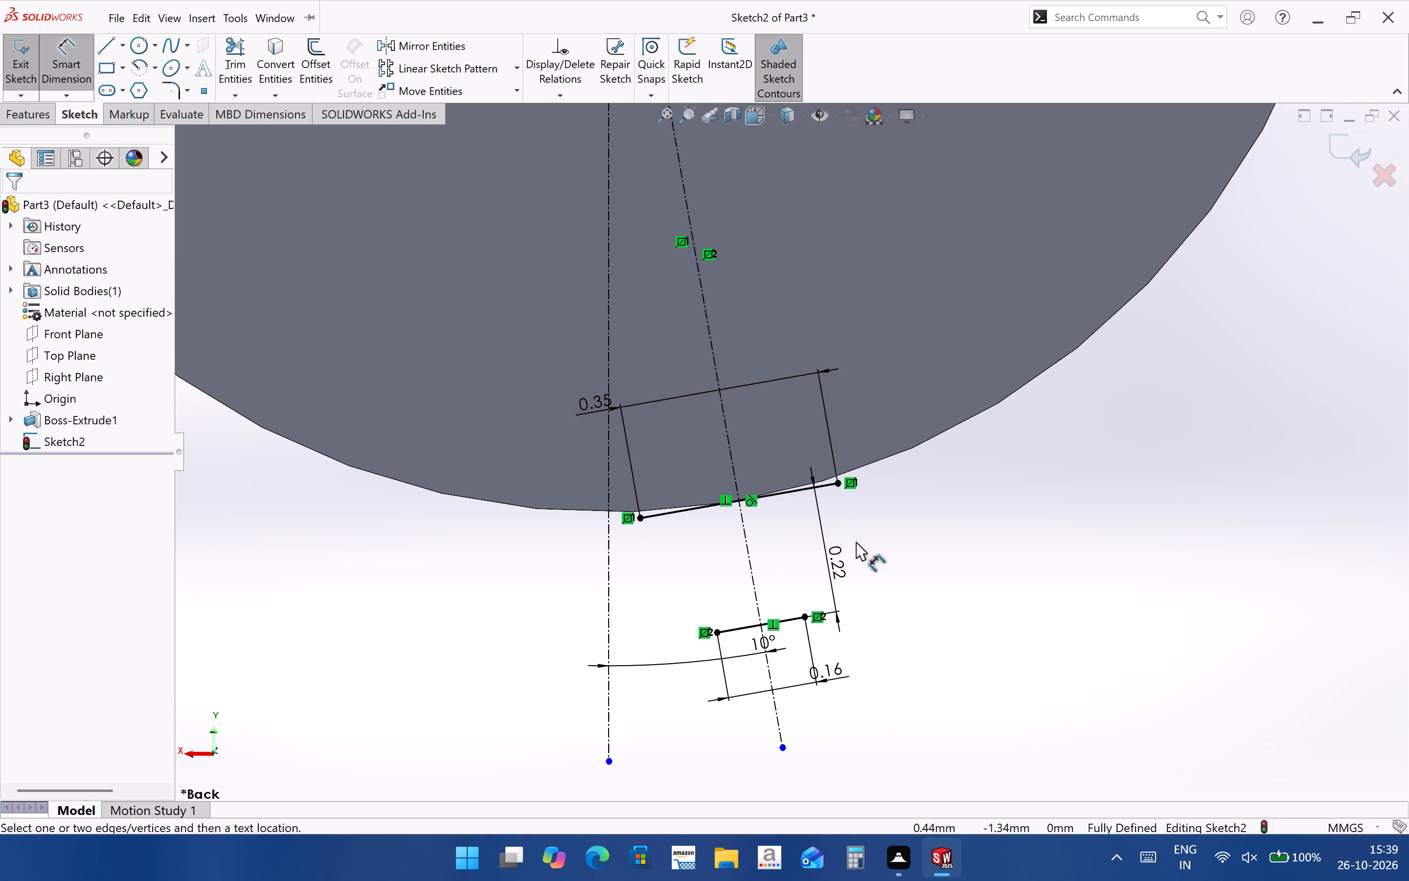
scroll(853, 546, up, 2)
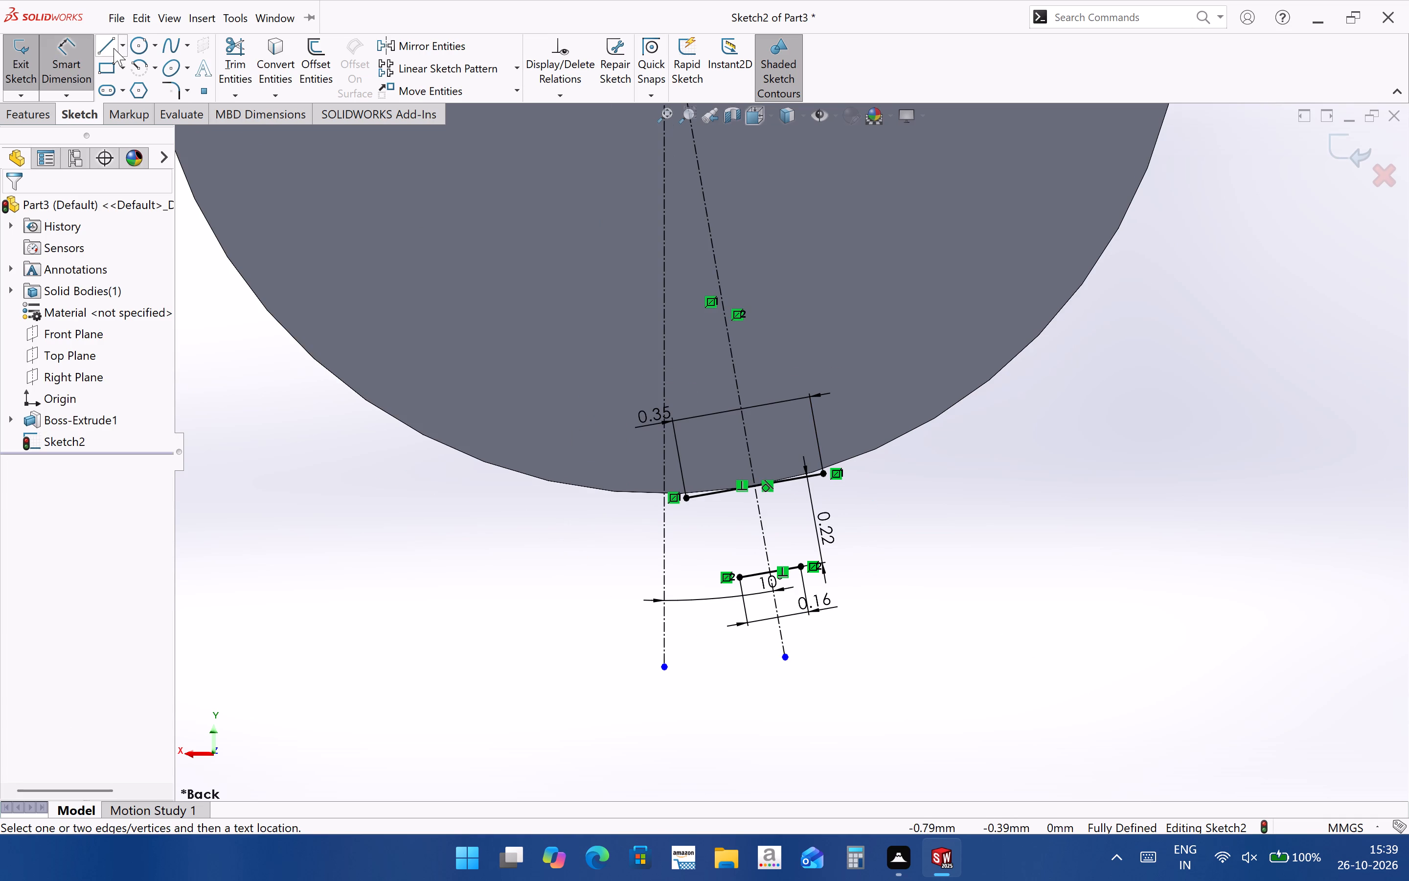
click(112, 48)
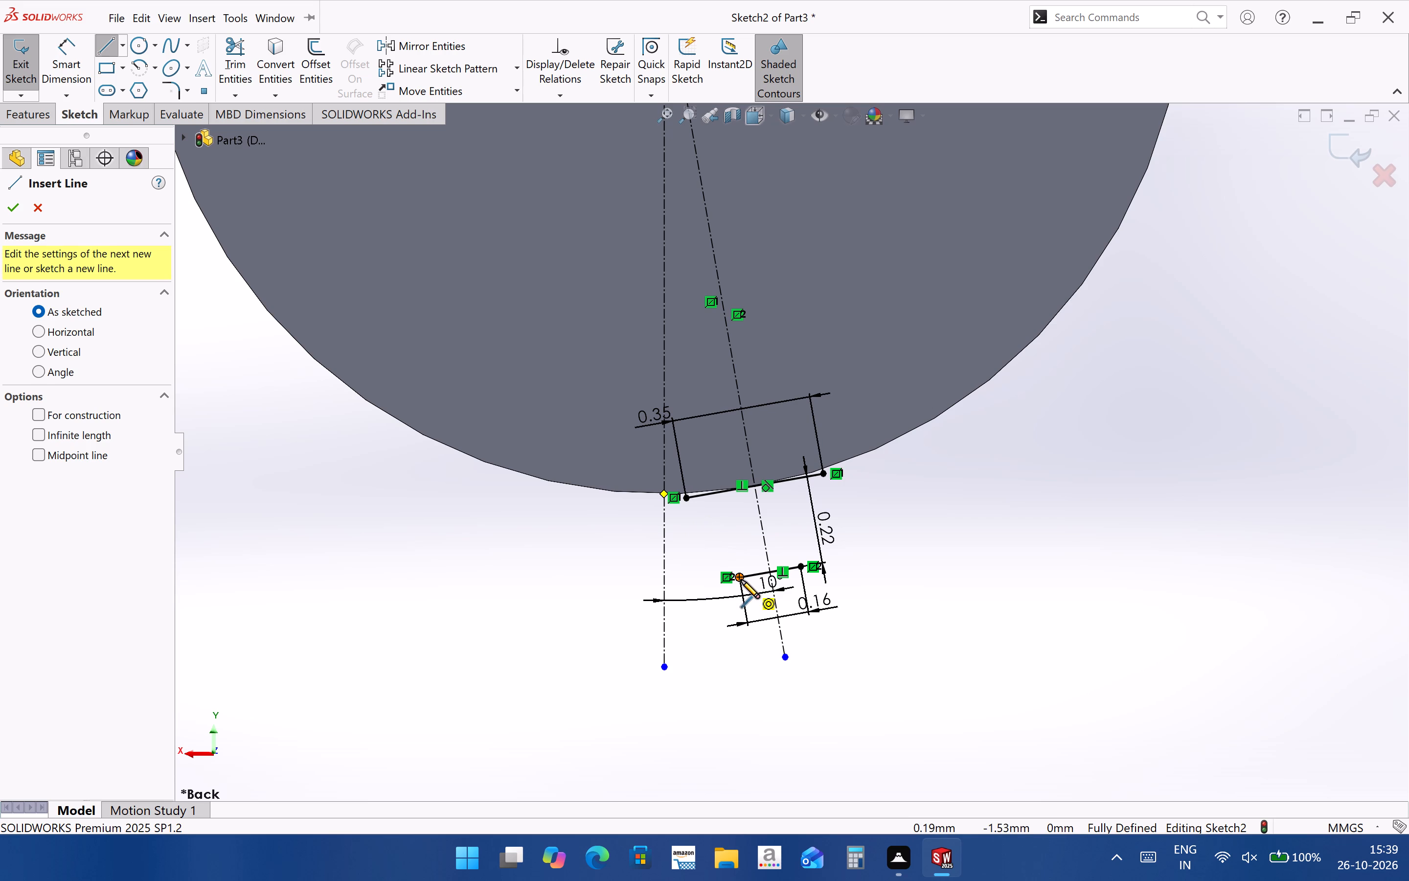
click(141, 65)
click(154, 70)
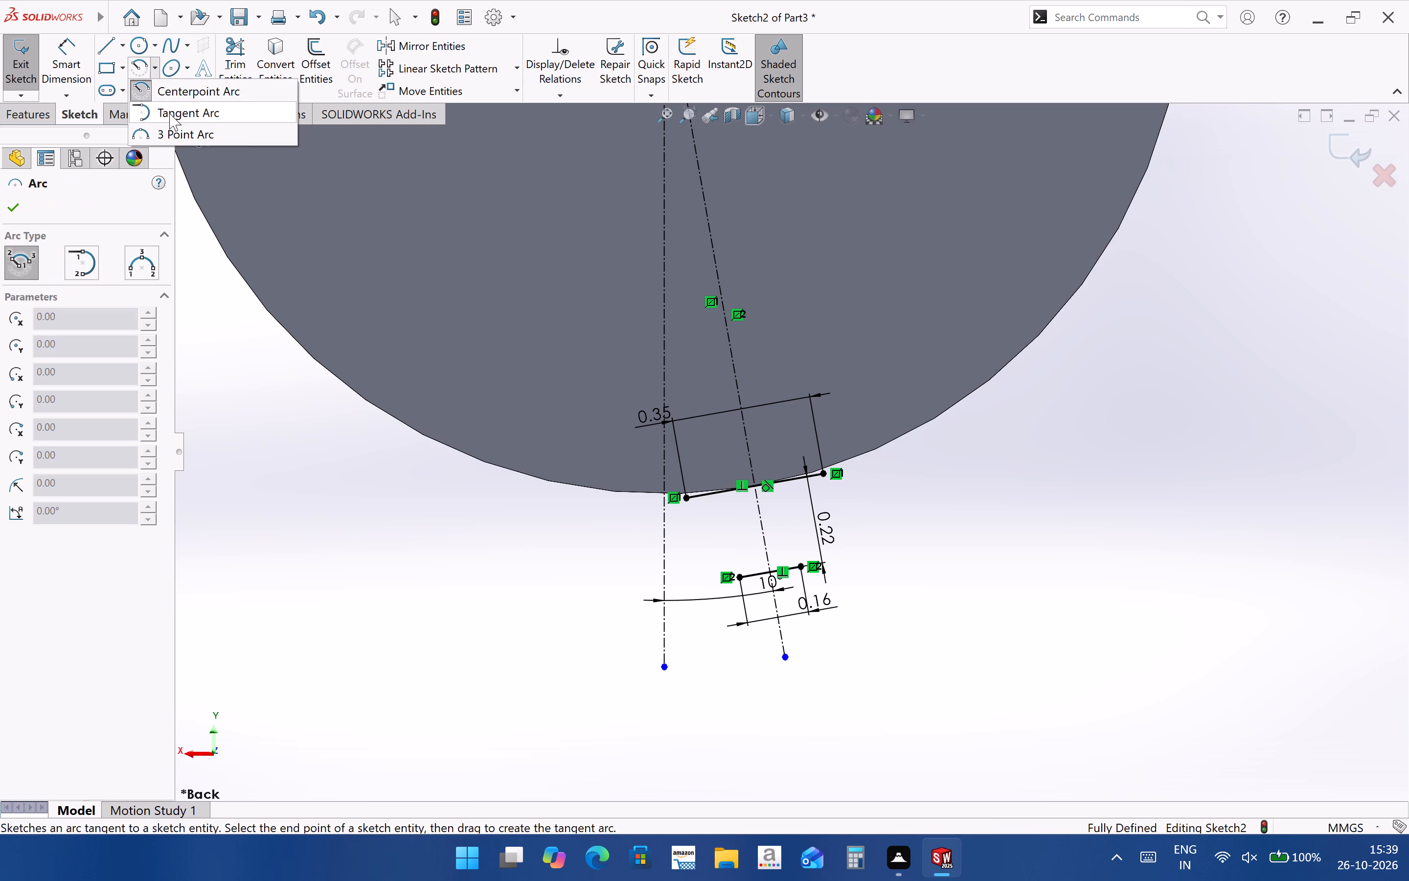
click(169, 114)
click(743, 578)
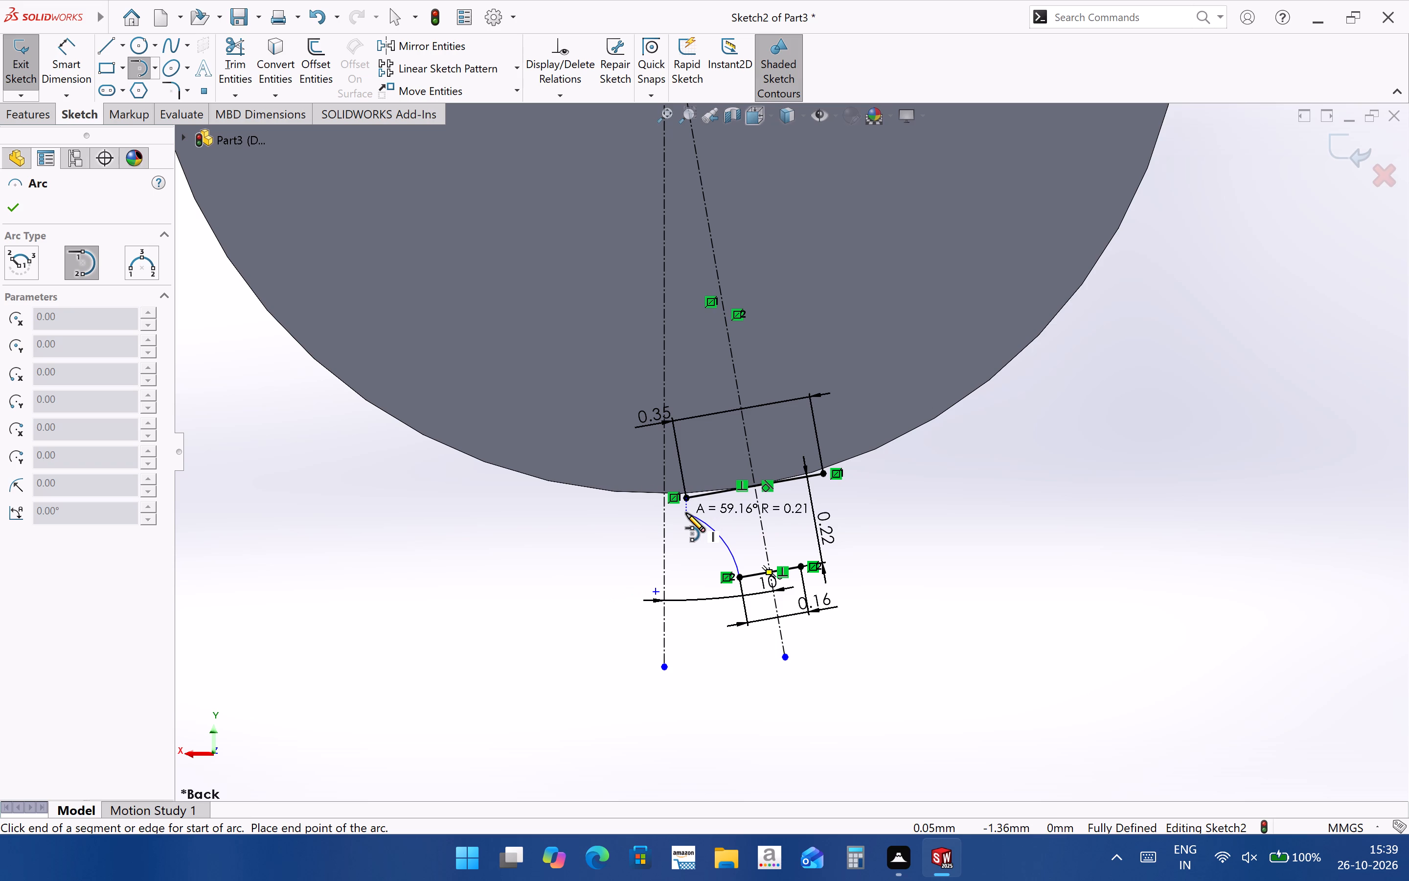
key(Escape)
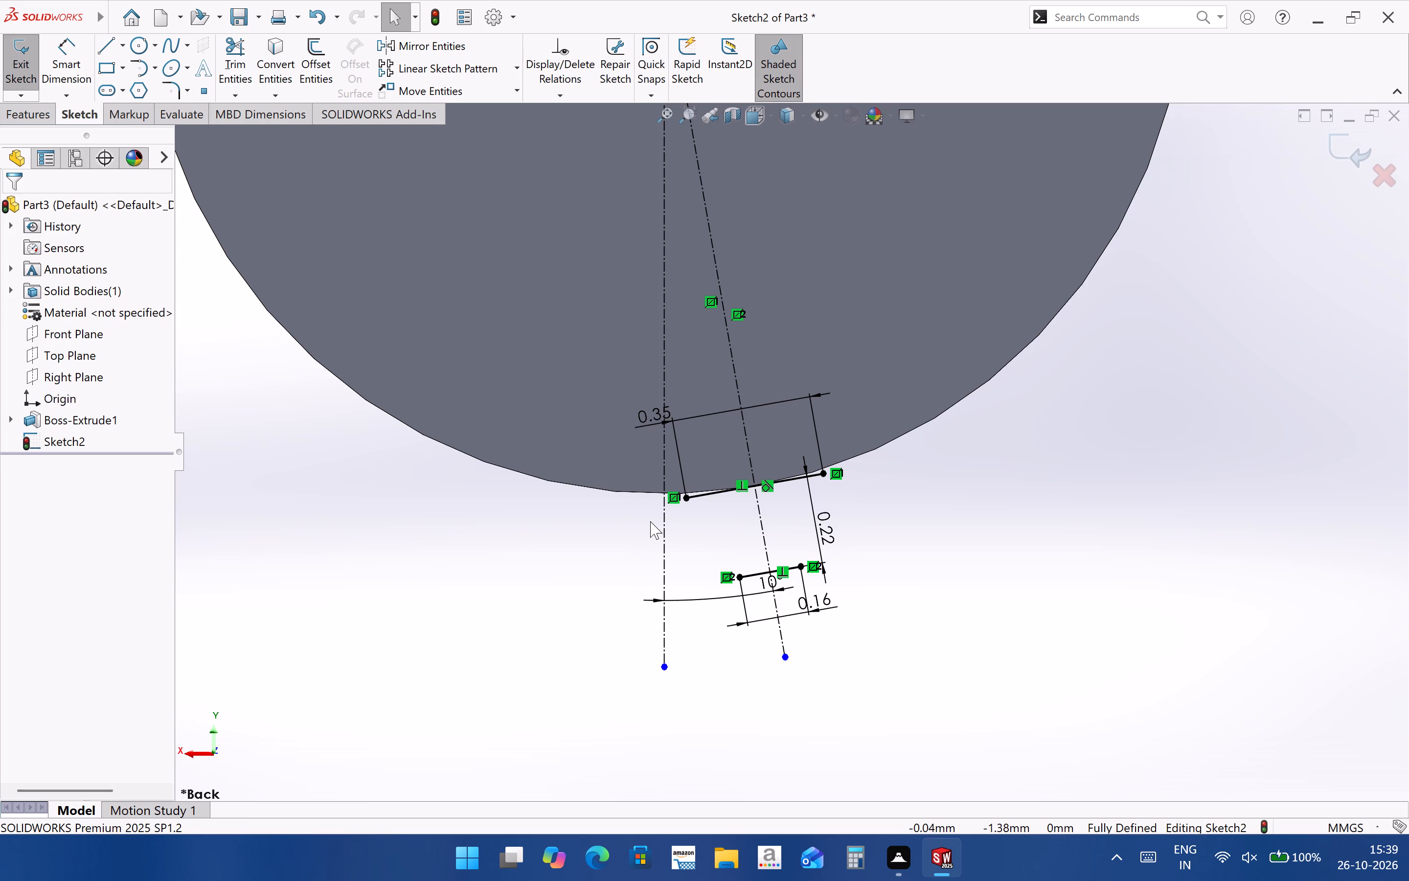
Sketch a short tangent arc of about 0.18 mm radius from the 0.35 mm line's endpoint nearer the vertical centerline, heading toward the tip line.
key(Return)
click(690, 497)
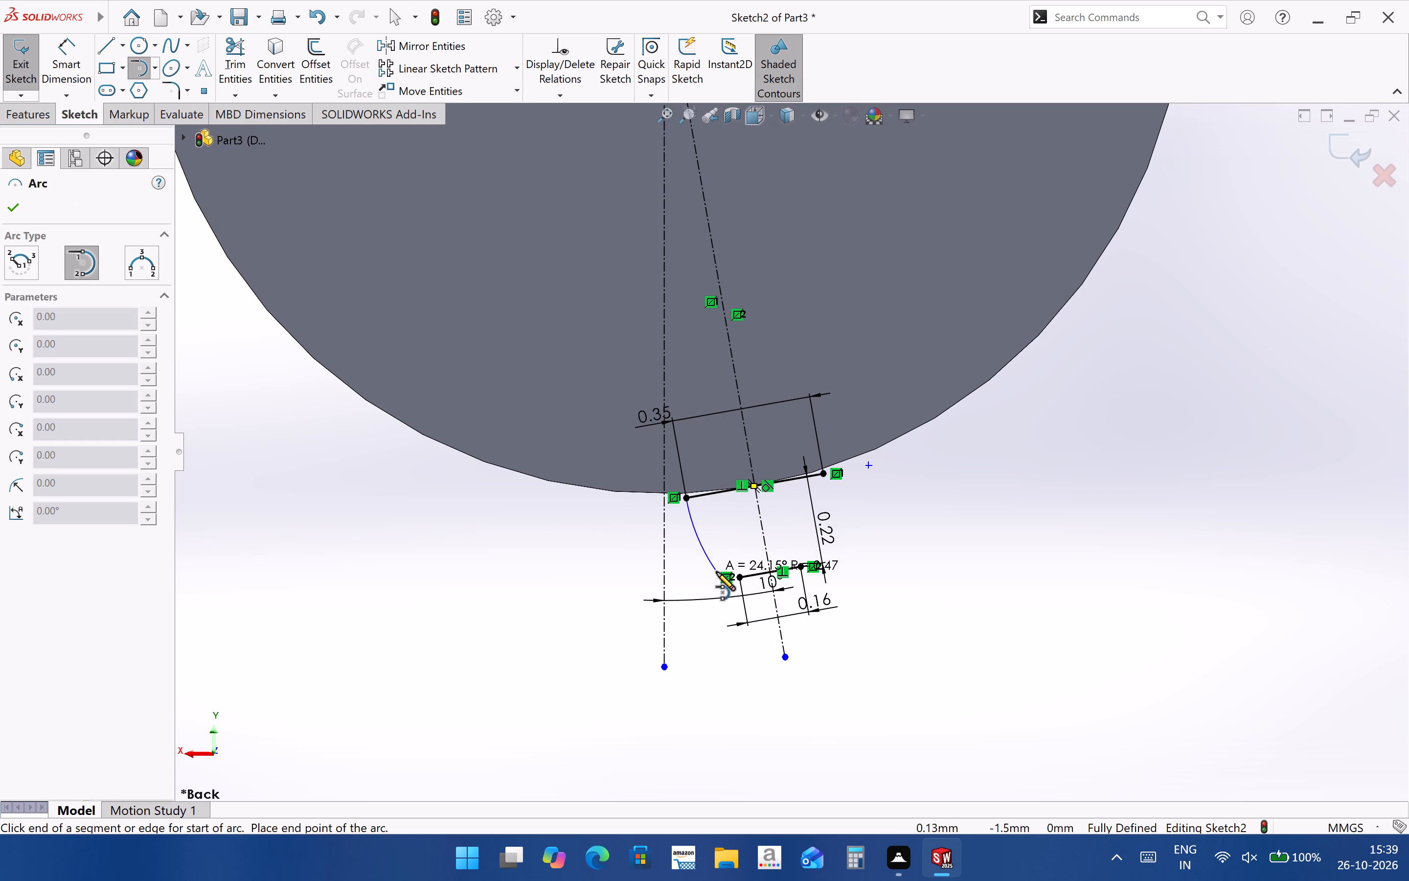
click(693, 519)
key(Escape)
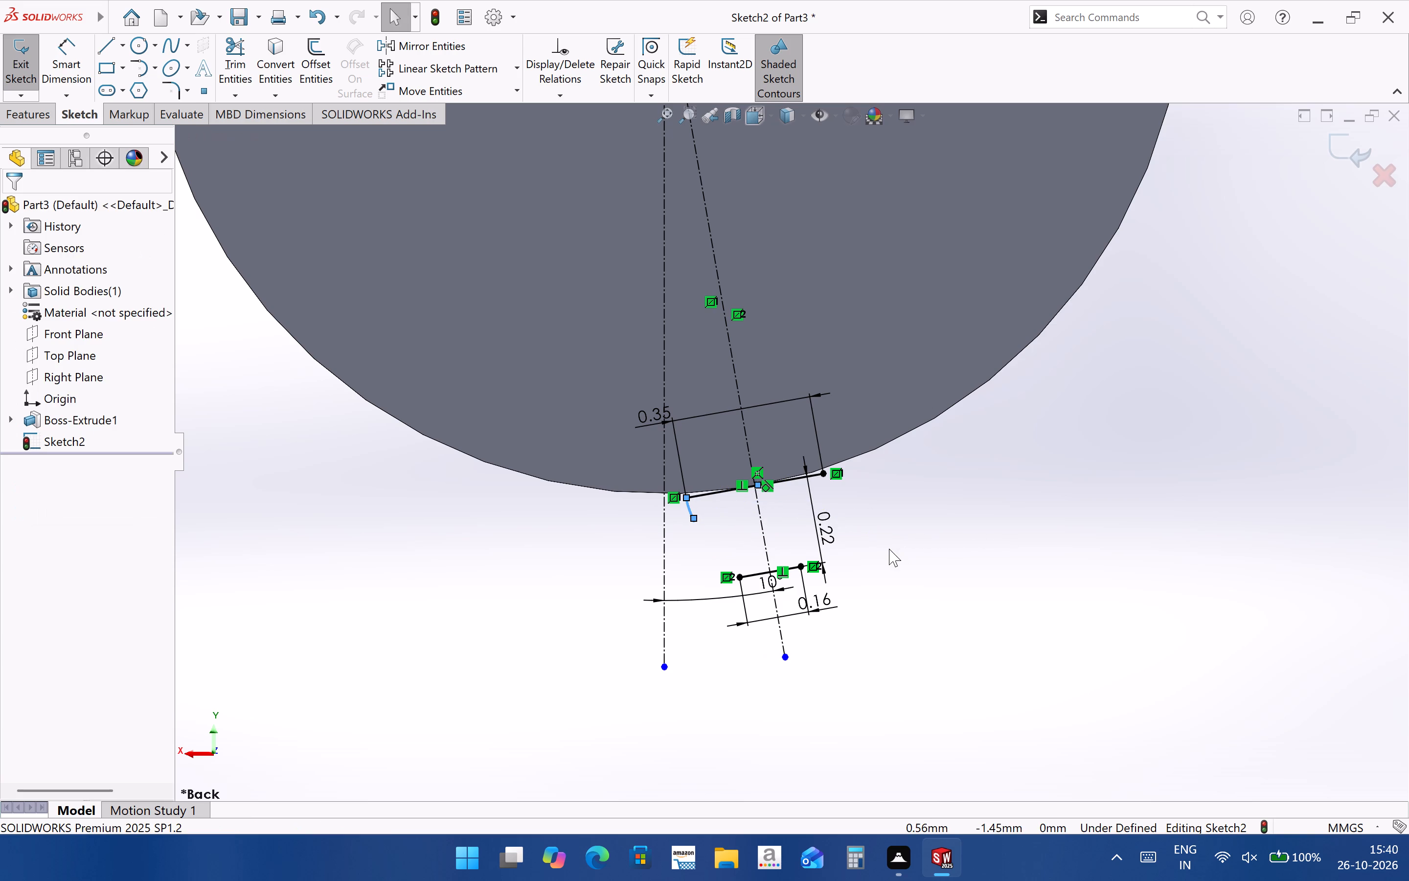
Dimension the short root arc's radius as 0.10 mm.
scroll(690, 533, down, 2)
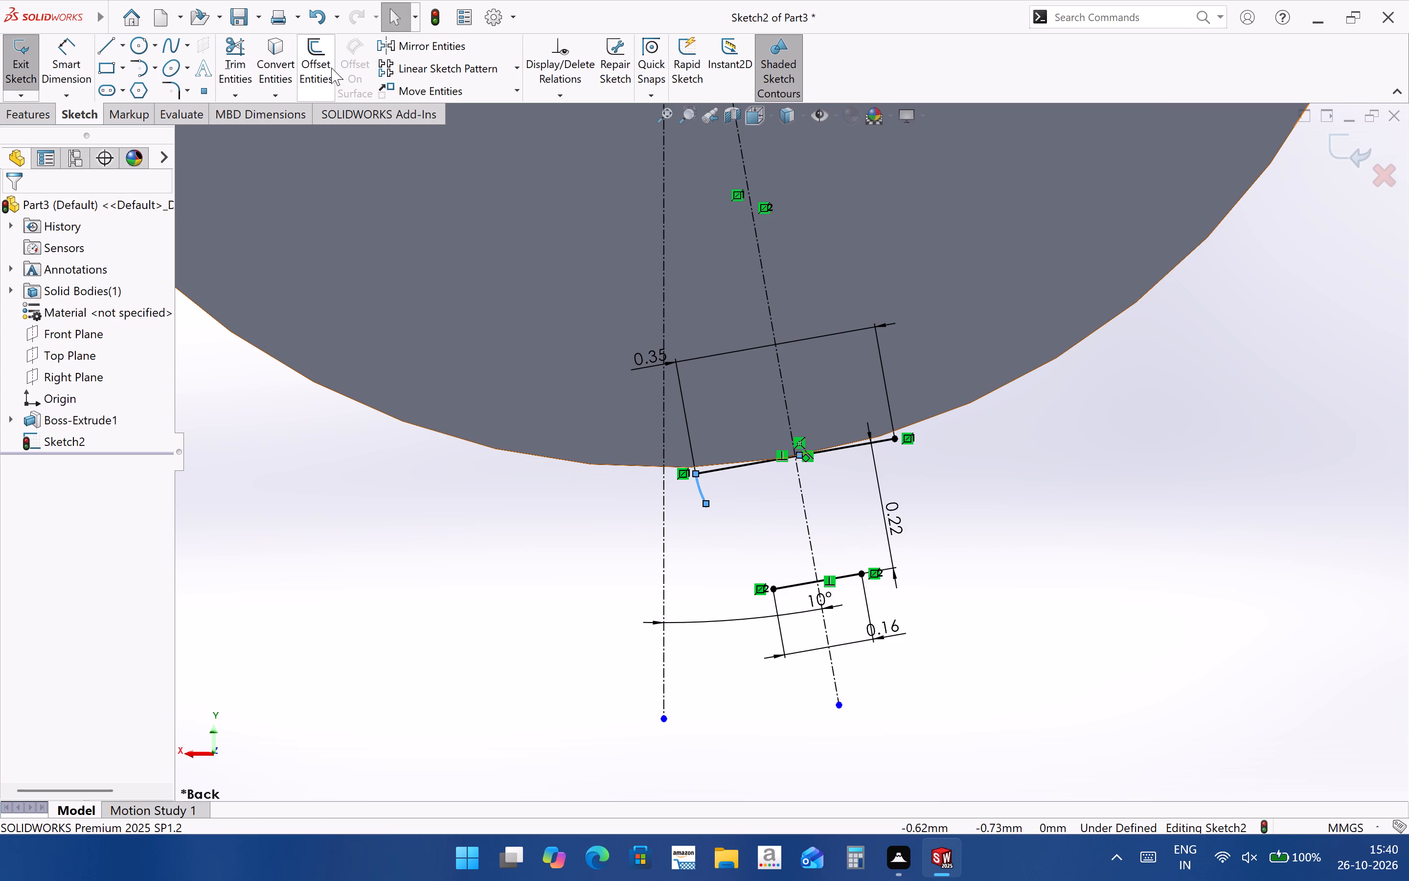
click(70, 54)
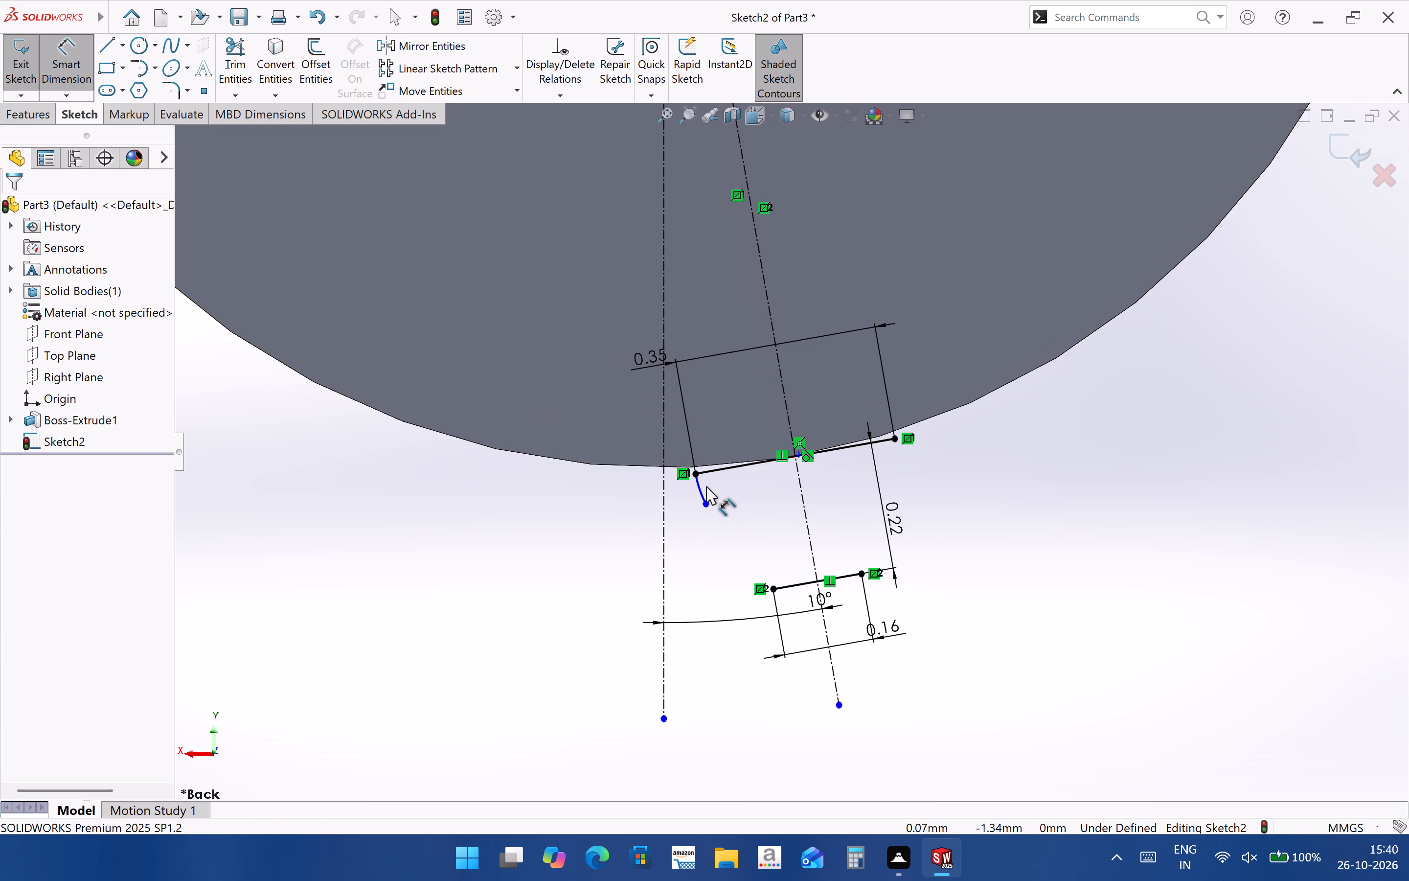
click(702, 488)
click(636, 529)
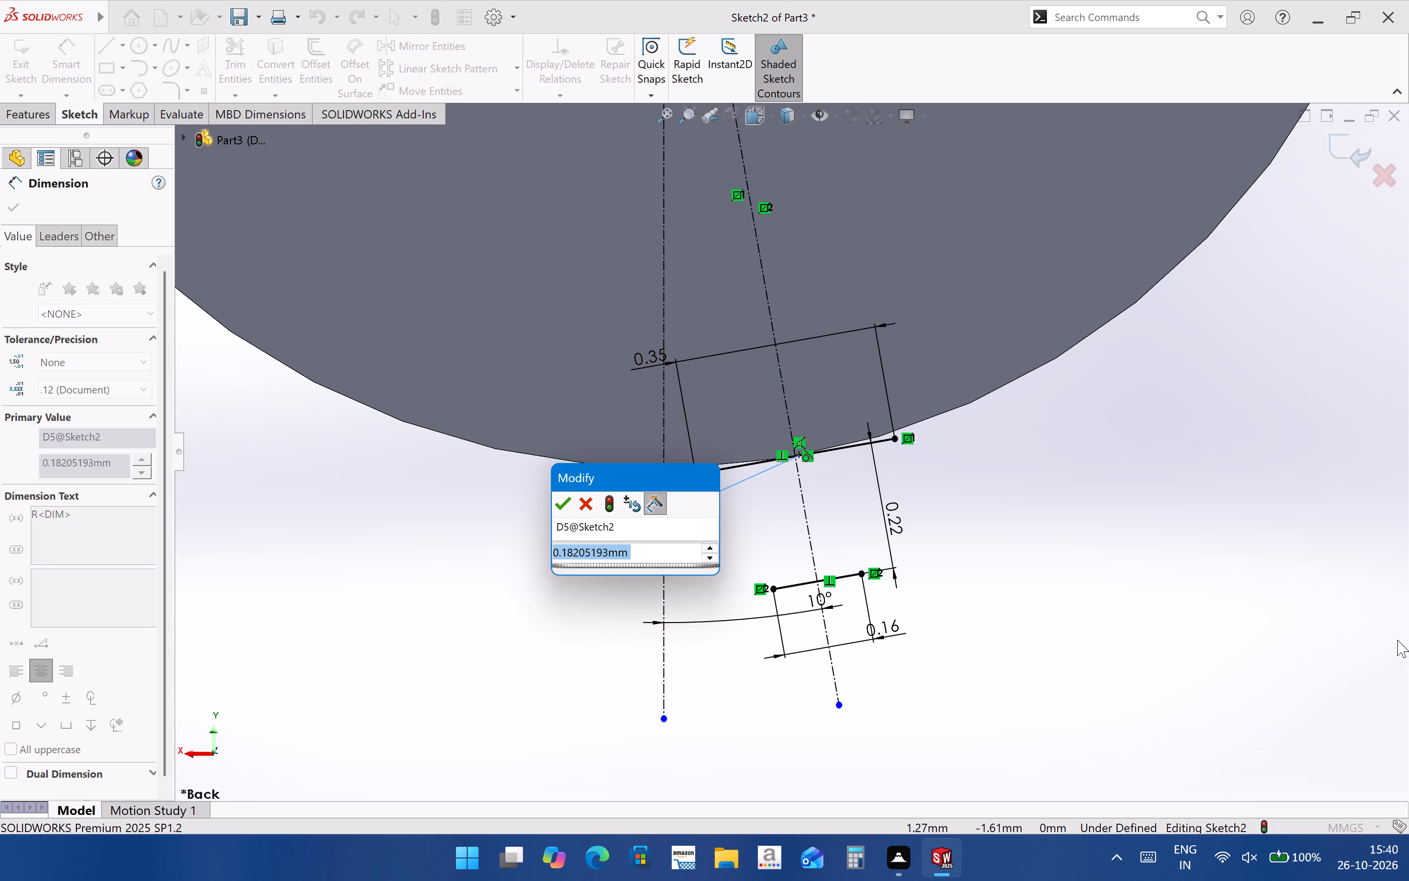
text(0.10)
key(Return)
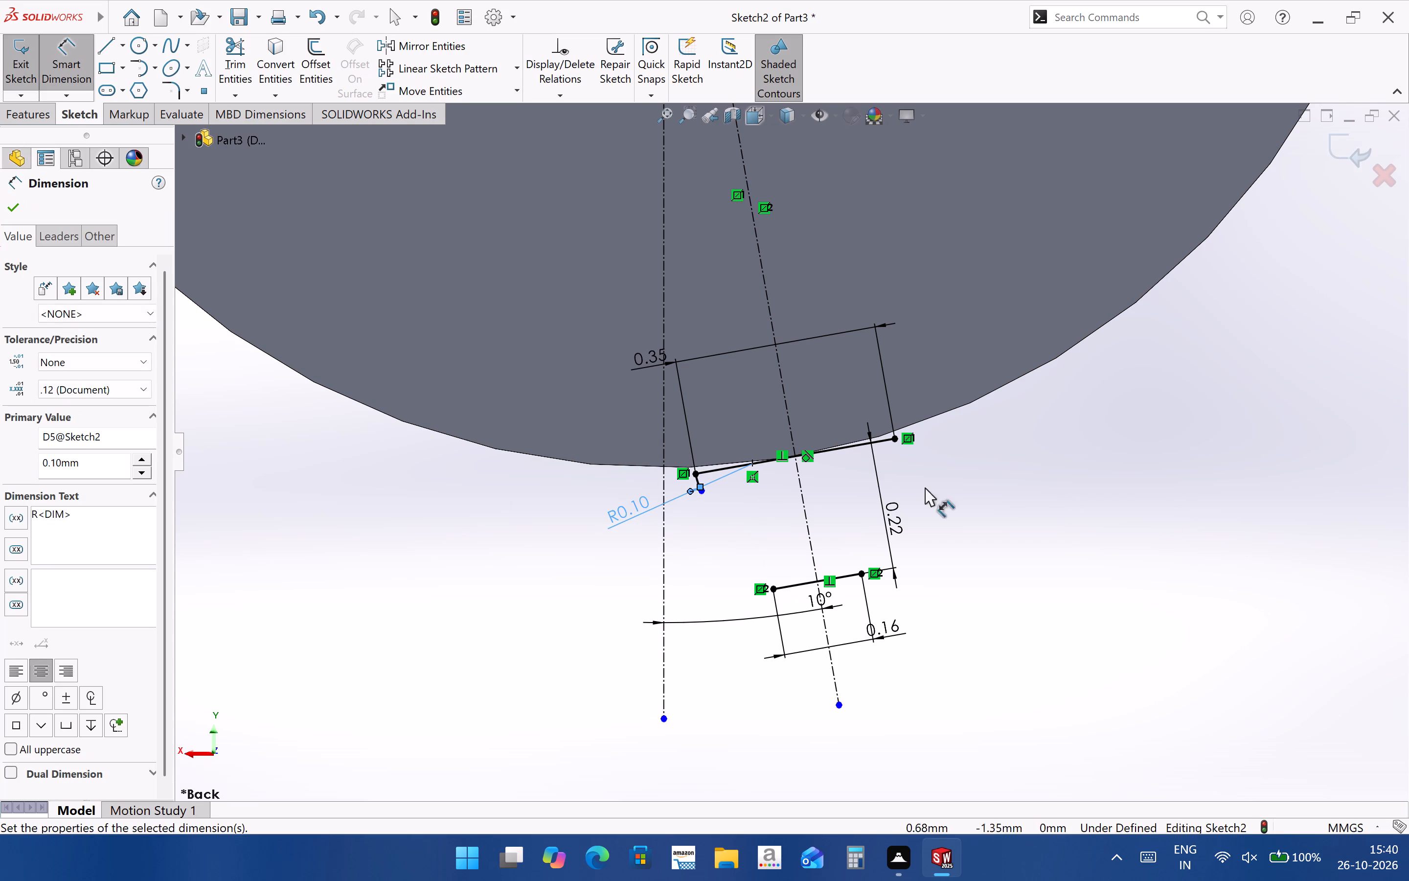
Continue the flank from the root arc with a tangent line about 0.11 mm long and a tangent arc ending at the tip line's near endpoint.
scroll(815, 471, down, 6)
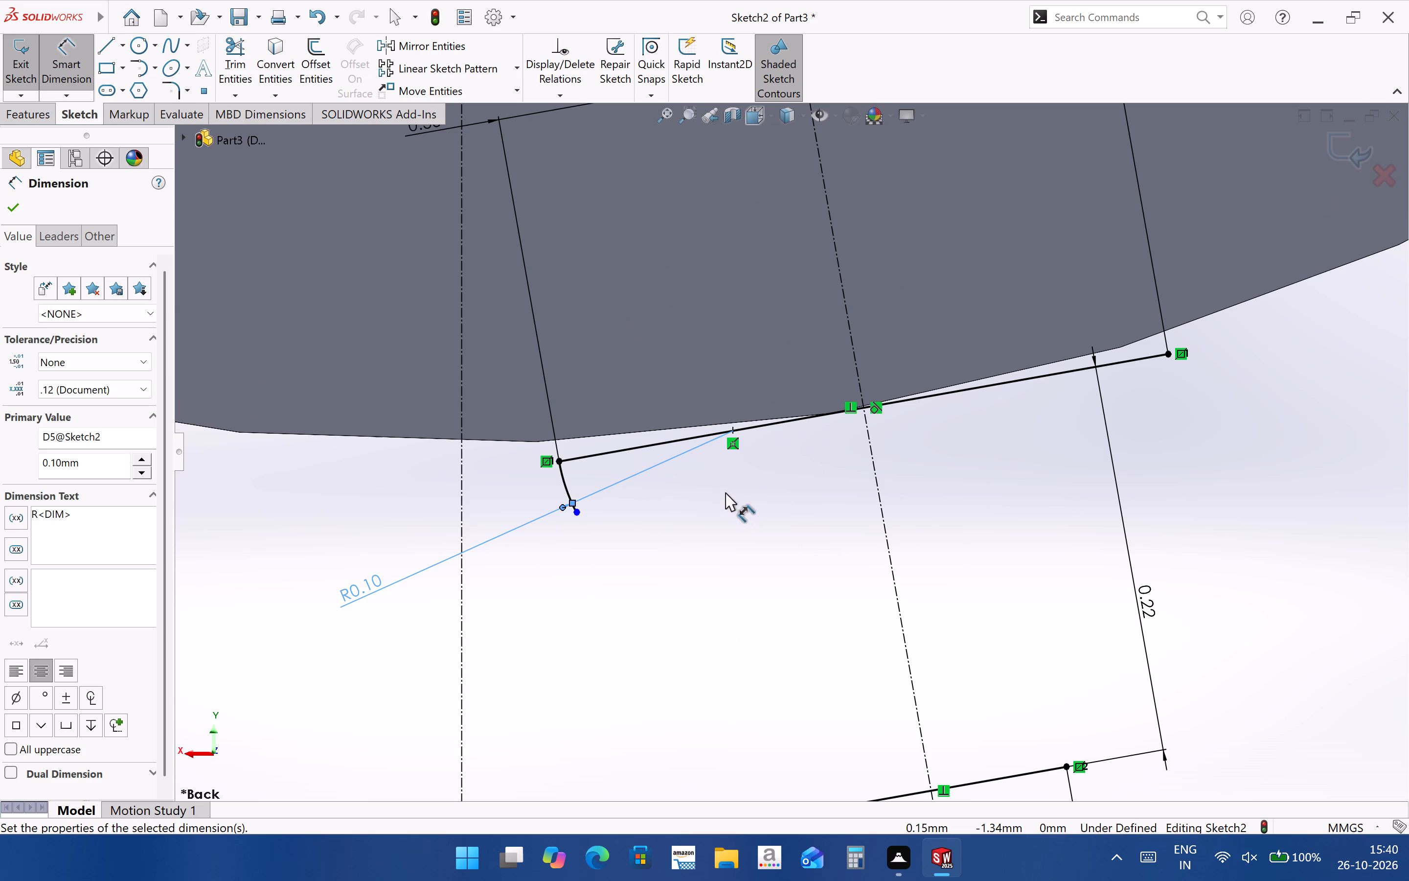
scroll(715, 488, up, 4)
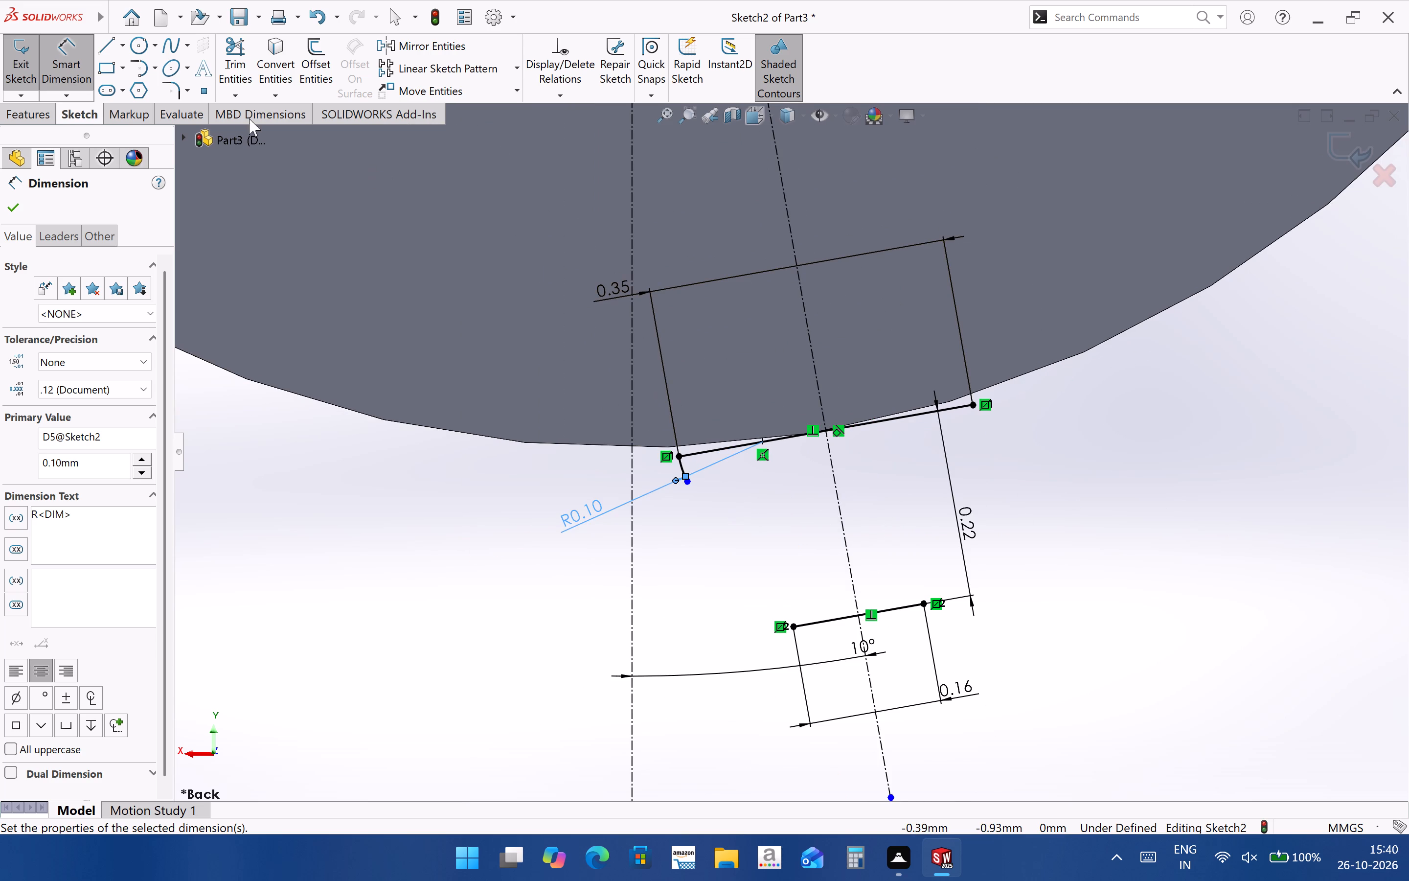
click(106, 44)
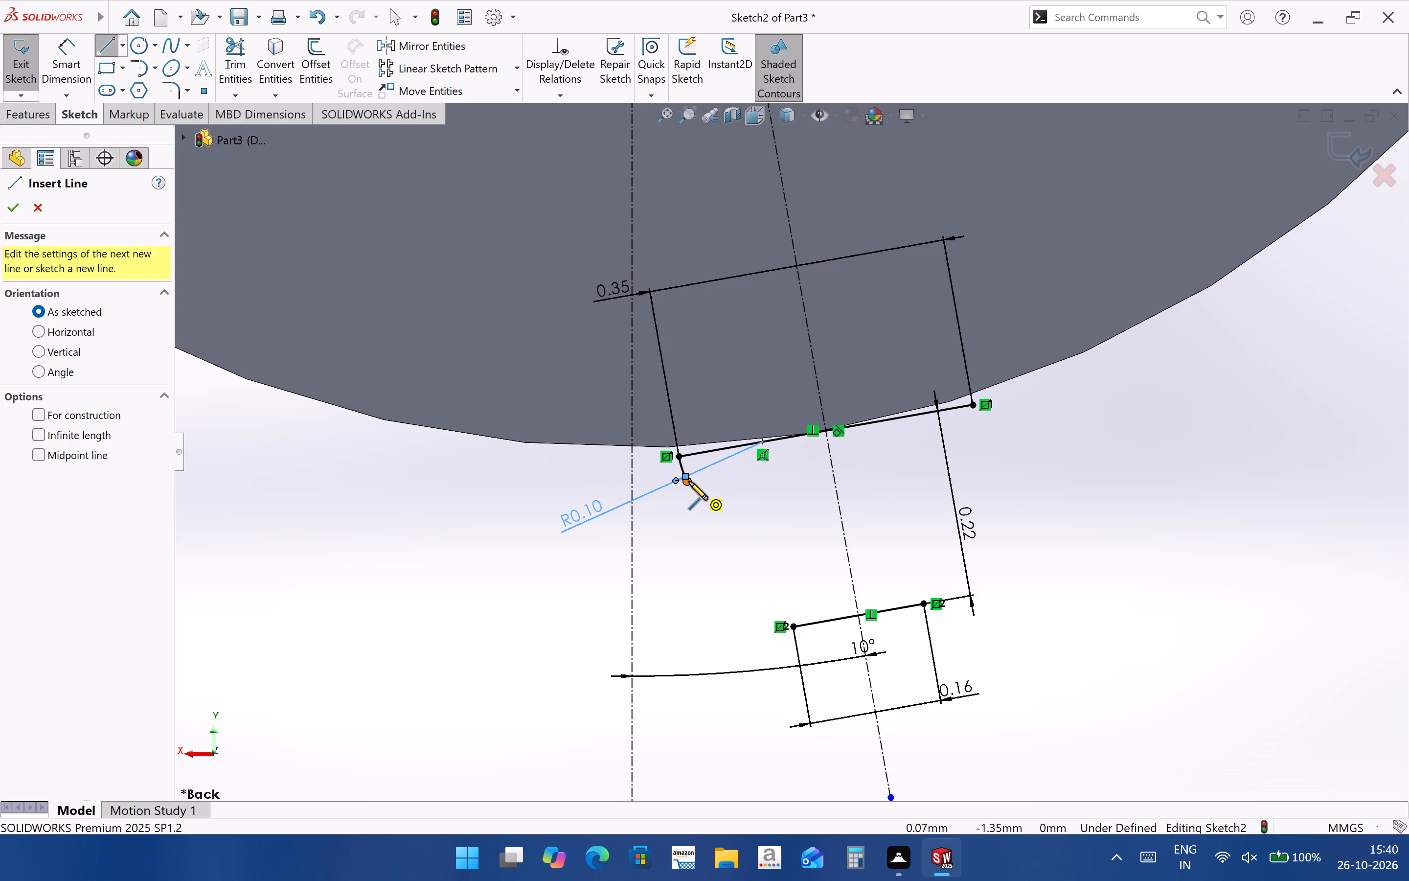
click(689, 481)
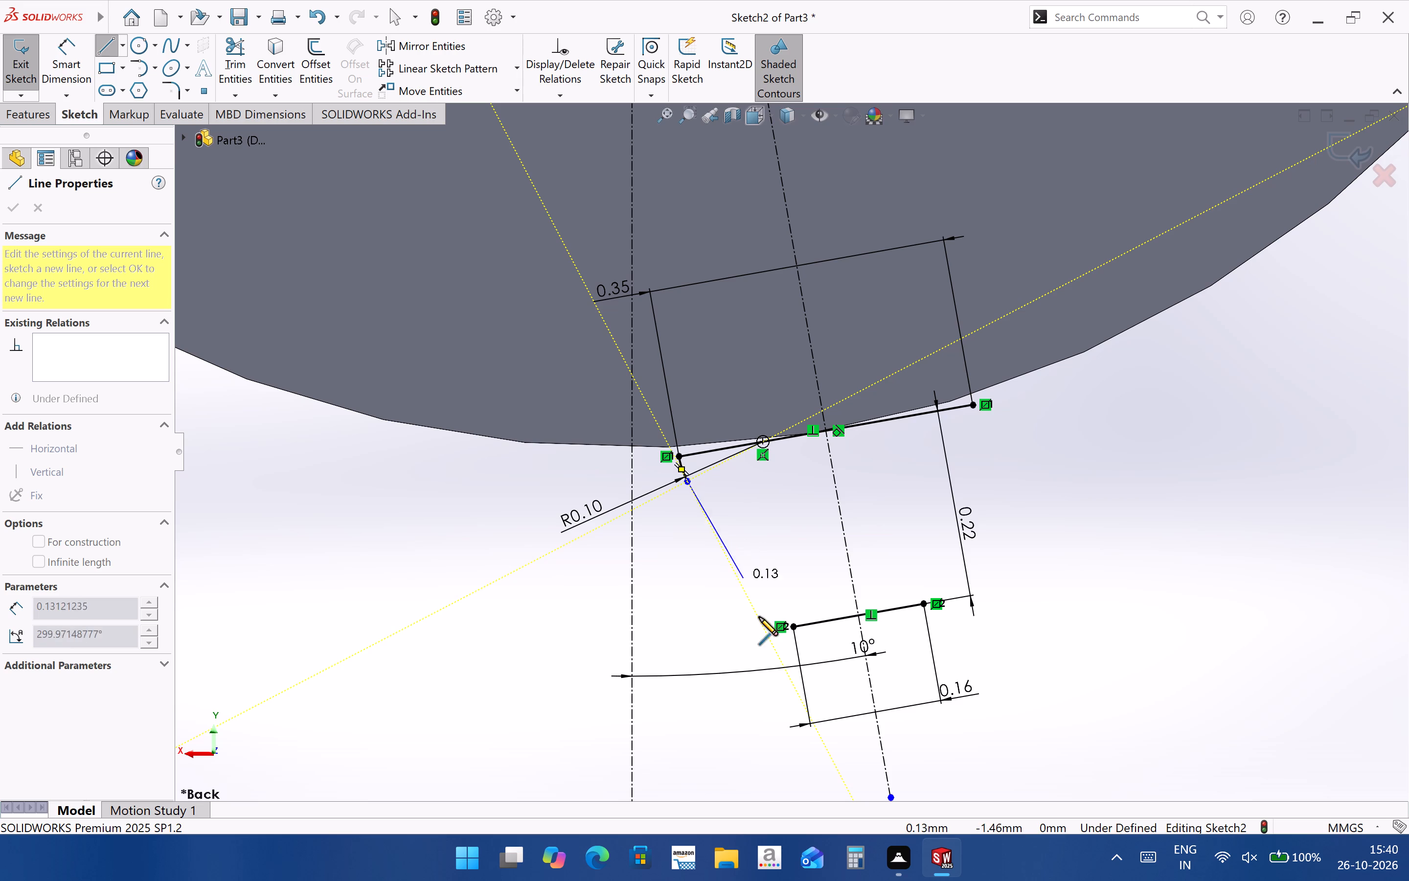
click(734, 565)
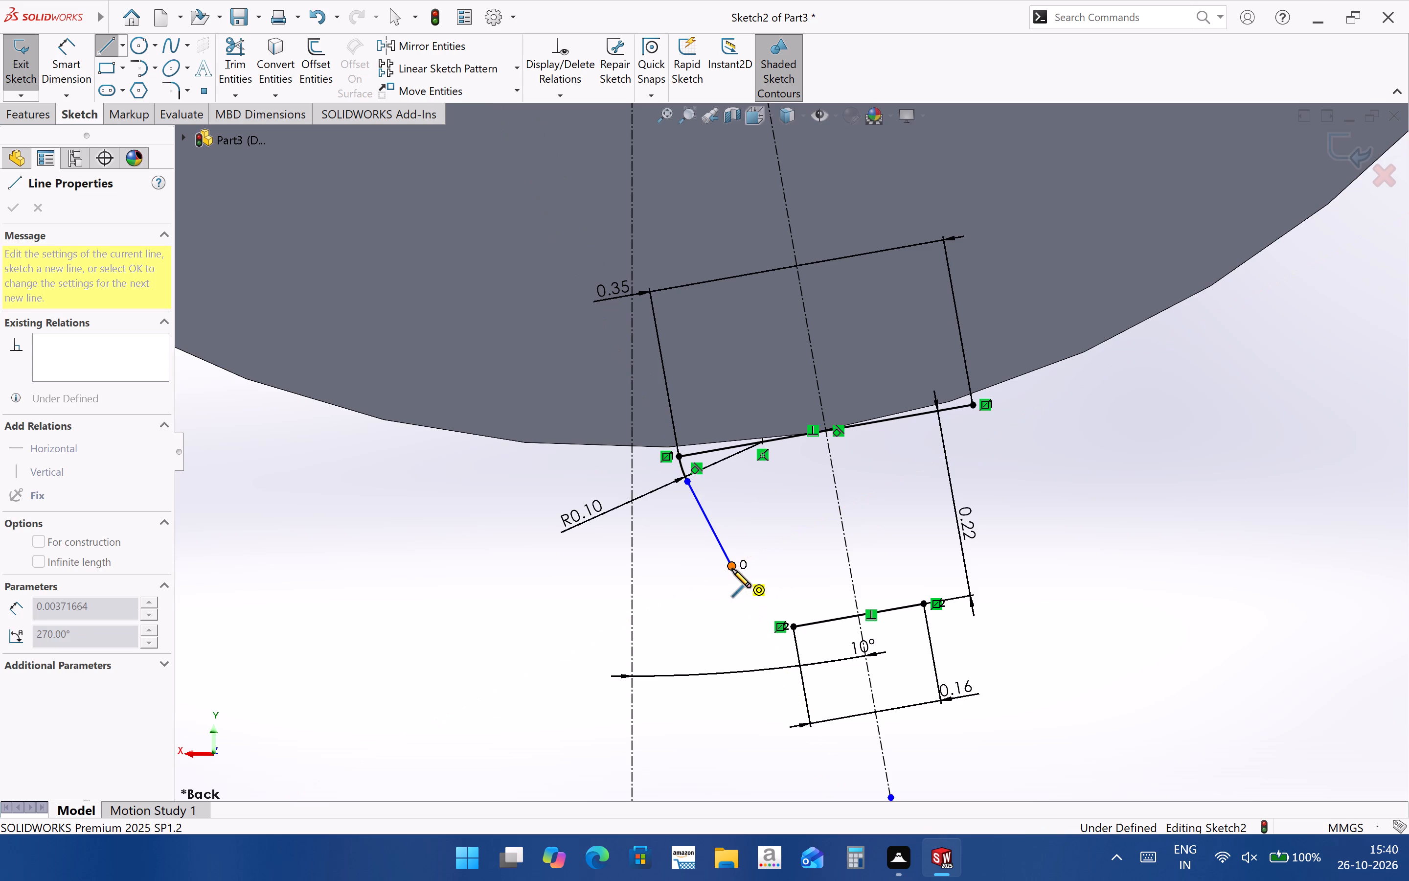
click(796, 628)
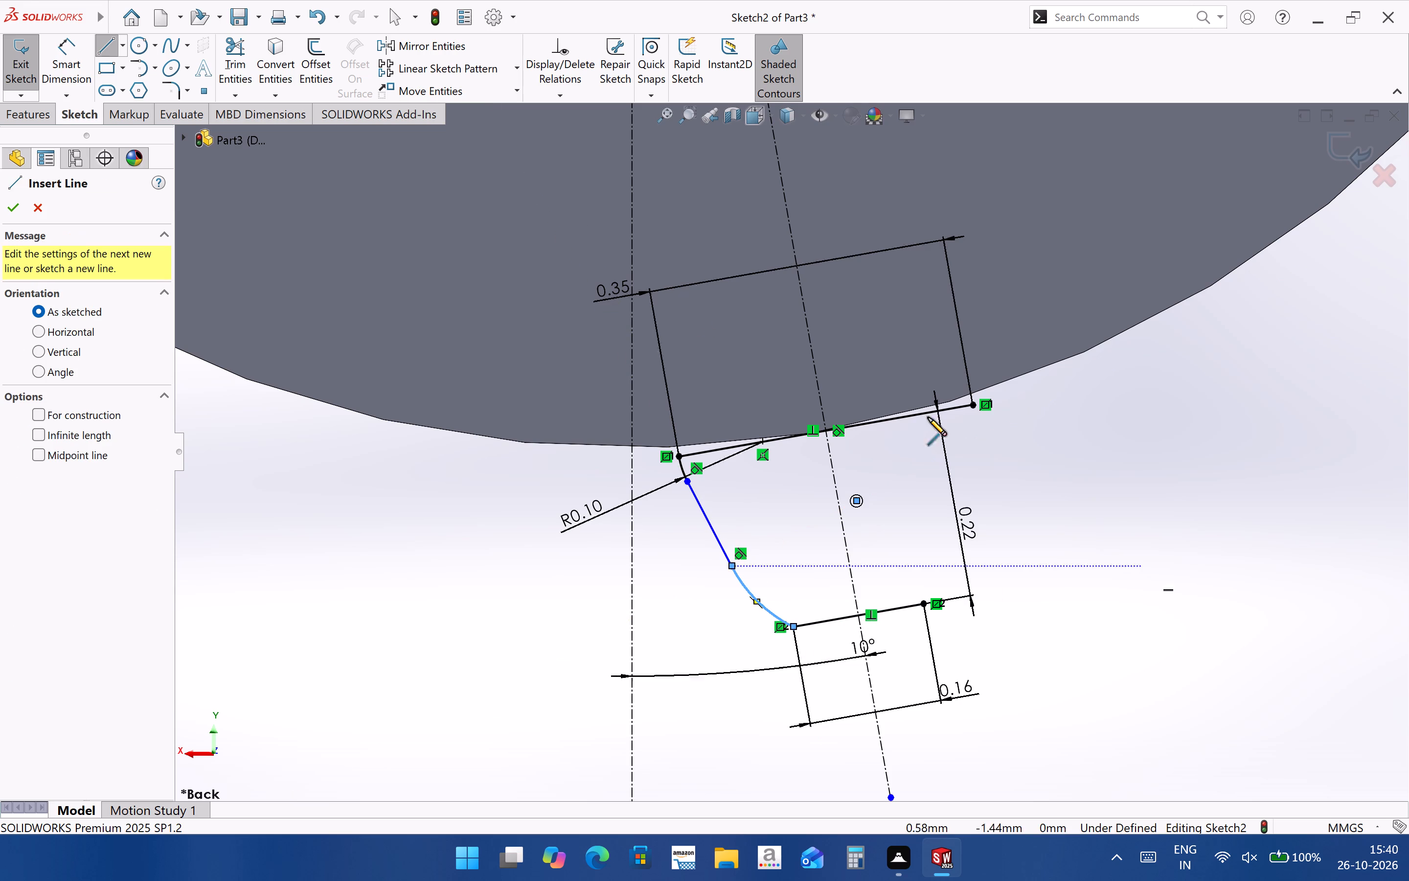
Dimension the radius of the flank's tip arc as 0.10 mm.
click(56, 65)
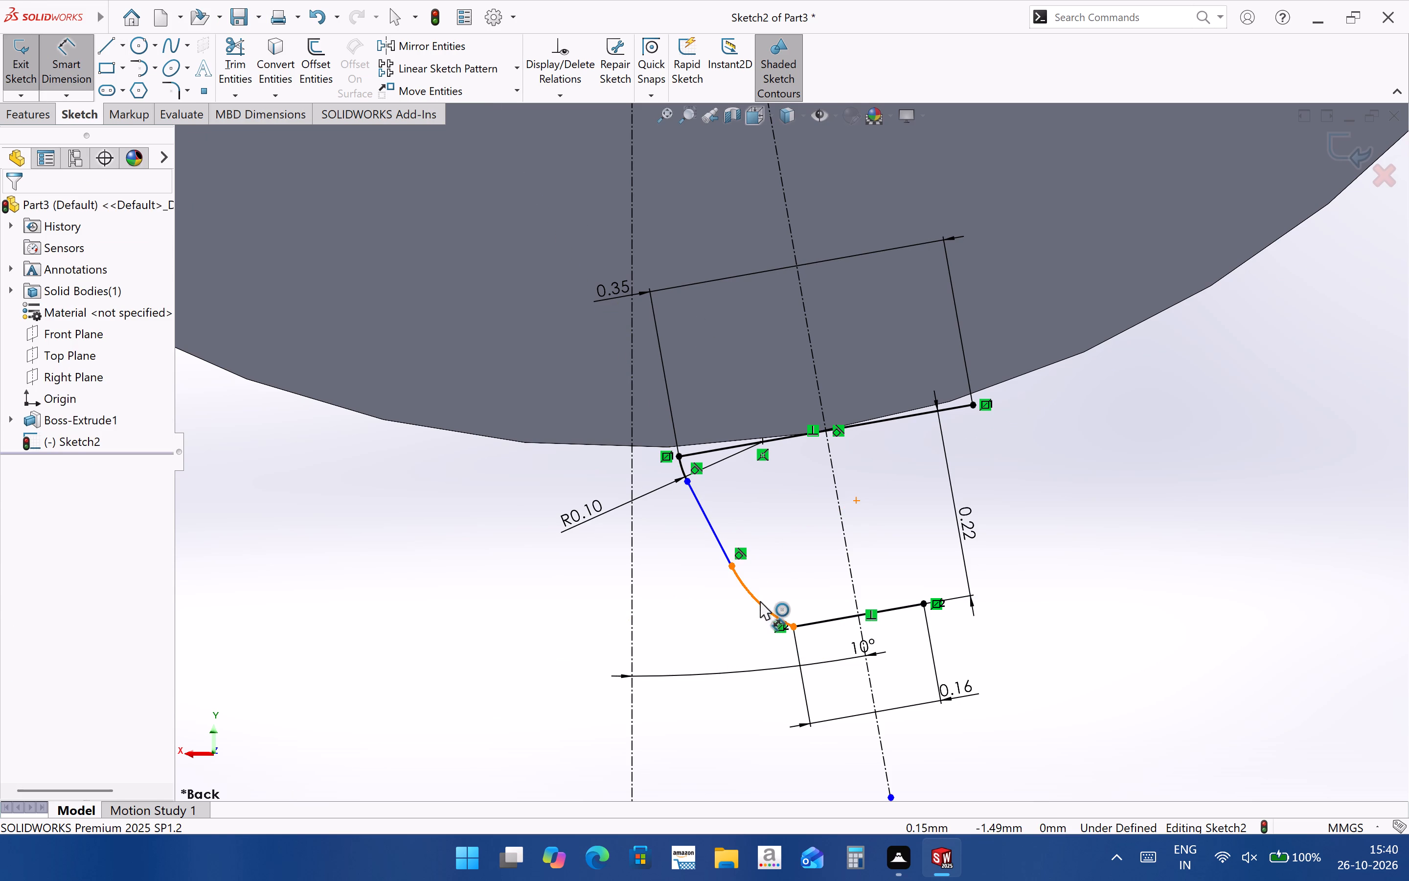
click(760, 601)
click(714, 615)
text(0.)
text(10)
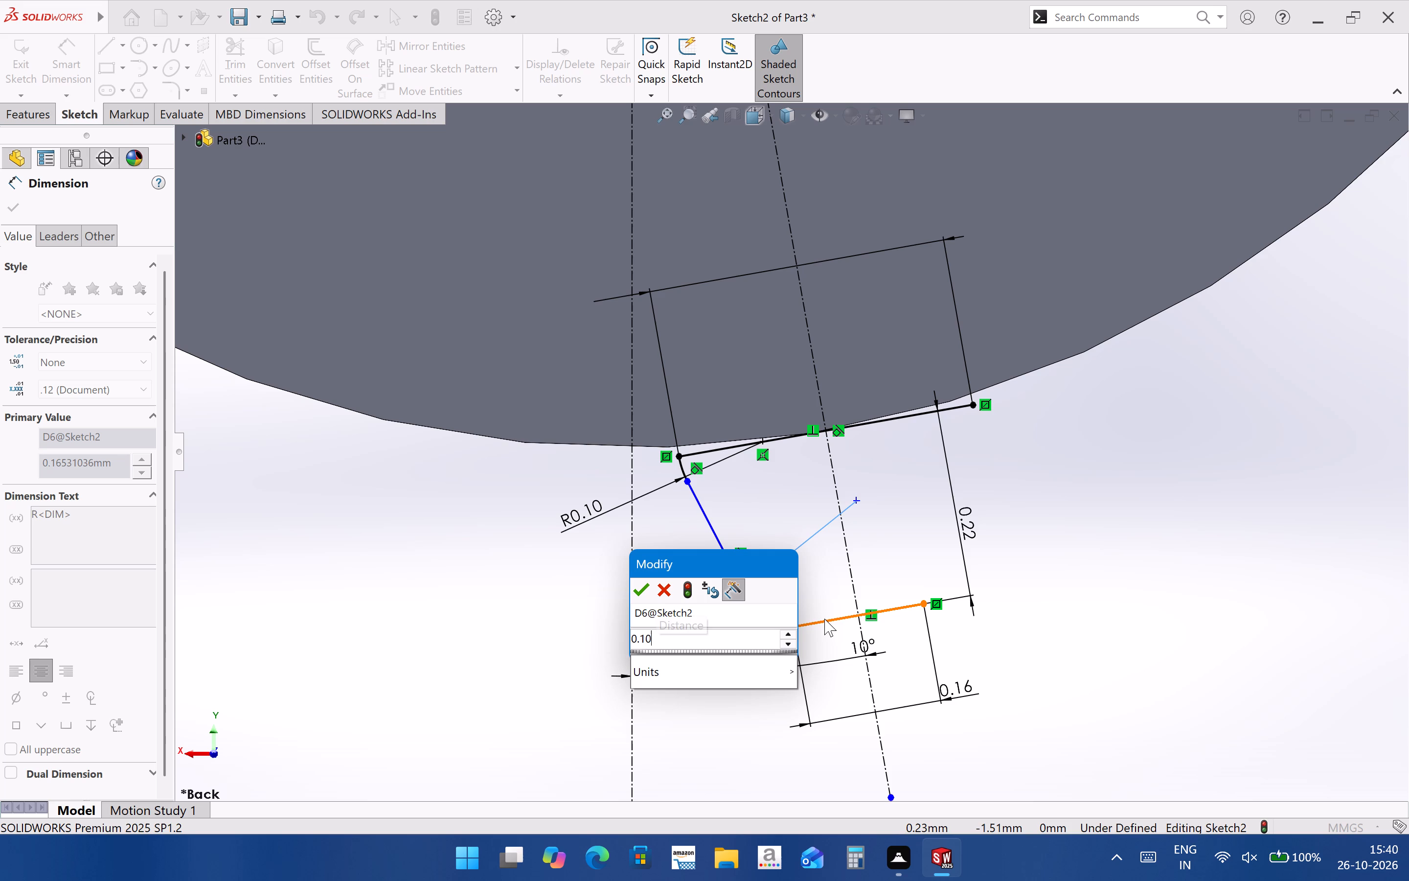
key(Return)
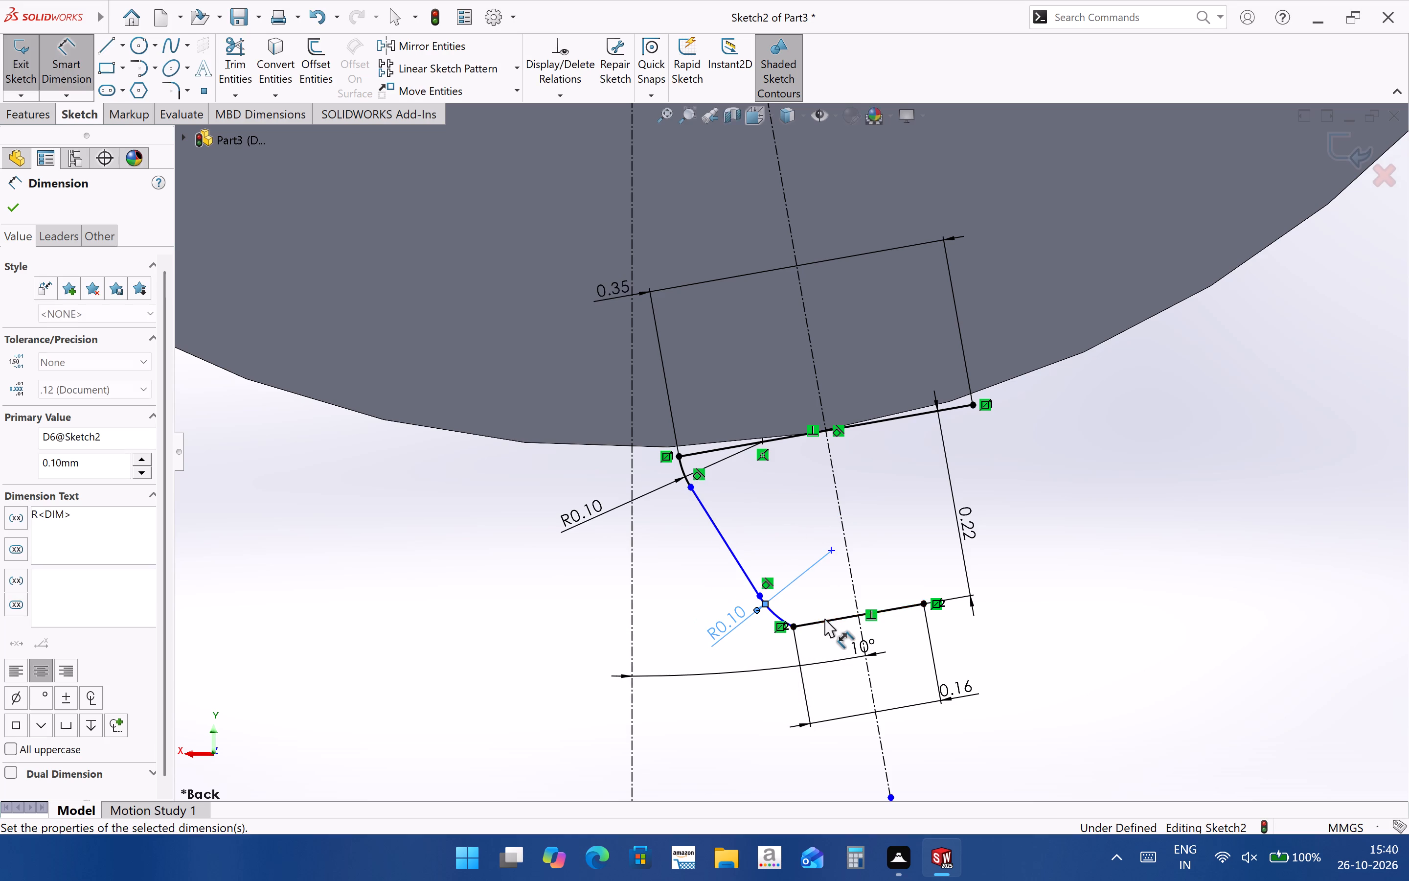
Mirror the flank's line and both arcs about the angled centerline, keeping the originals, to close the tooth profile.
scroll(763, 541, down, 2)
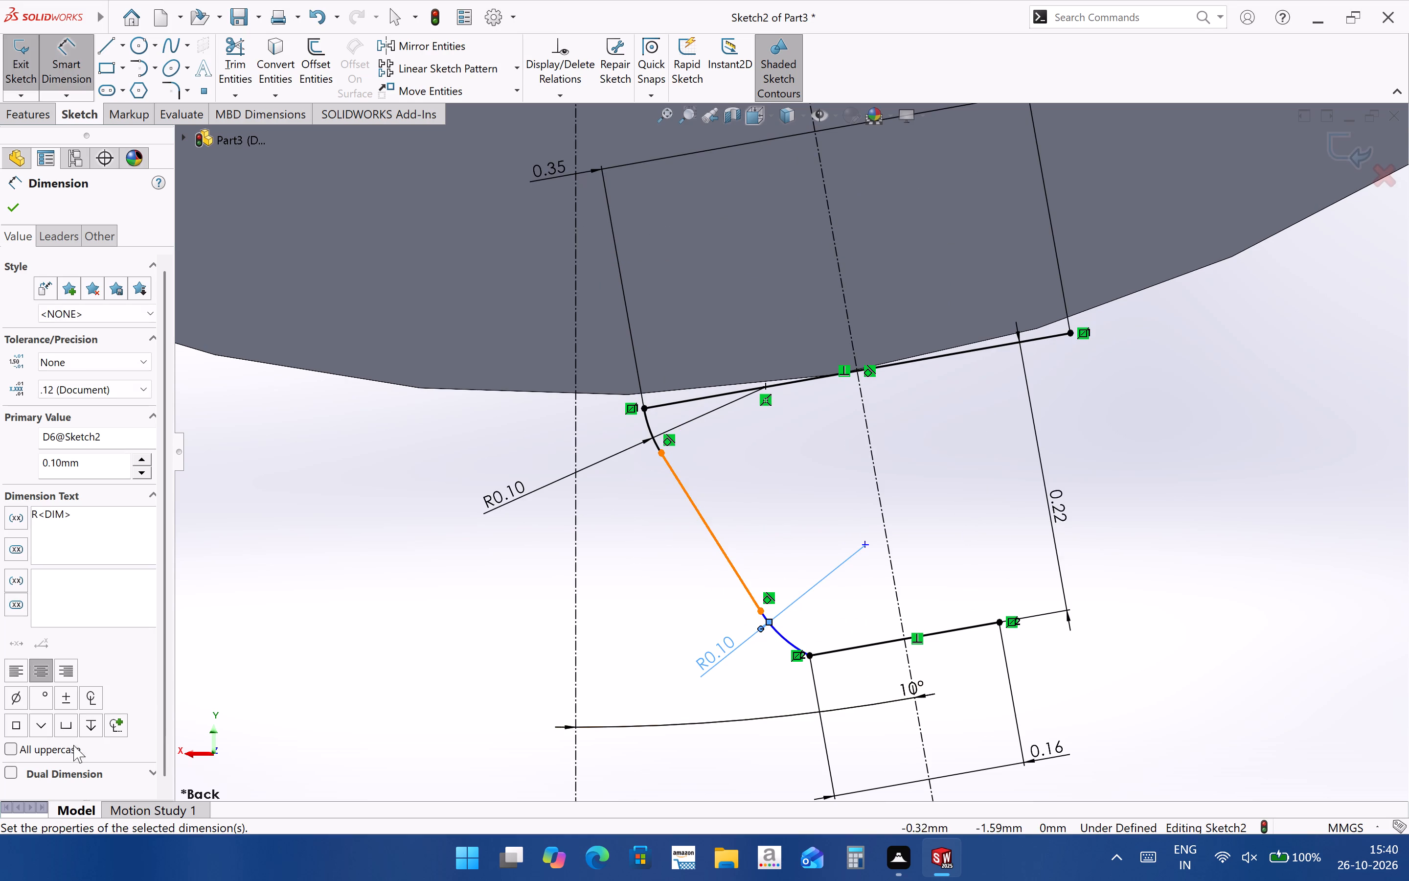
scroll(783, 617, down, 3)
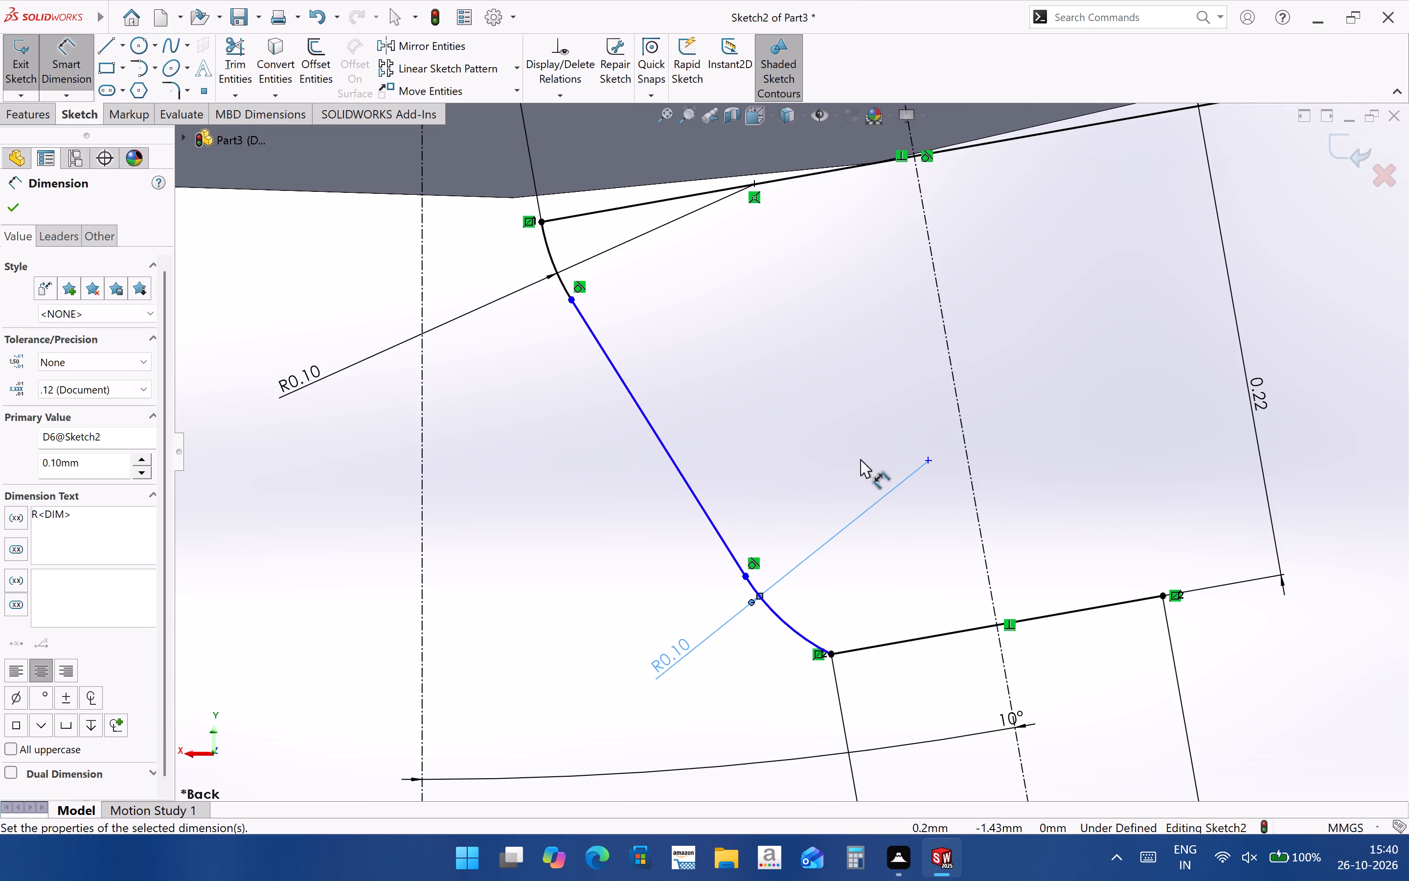
scroll(833, 613, up, 2)
scroll(736, 543, up, 3)
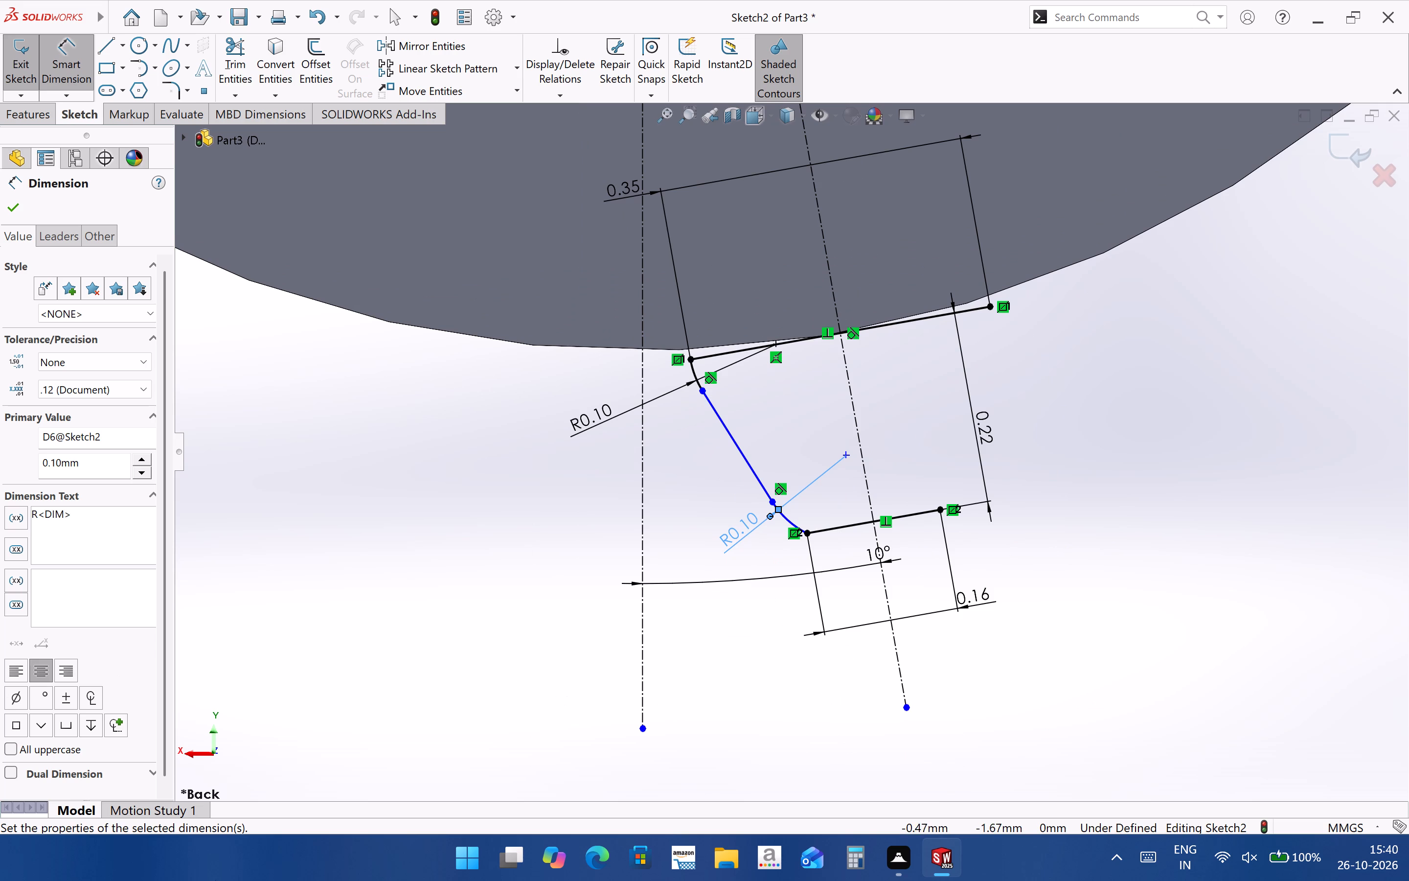
click(432, 47)
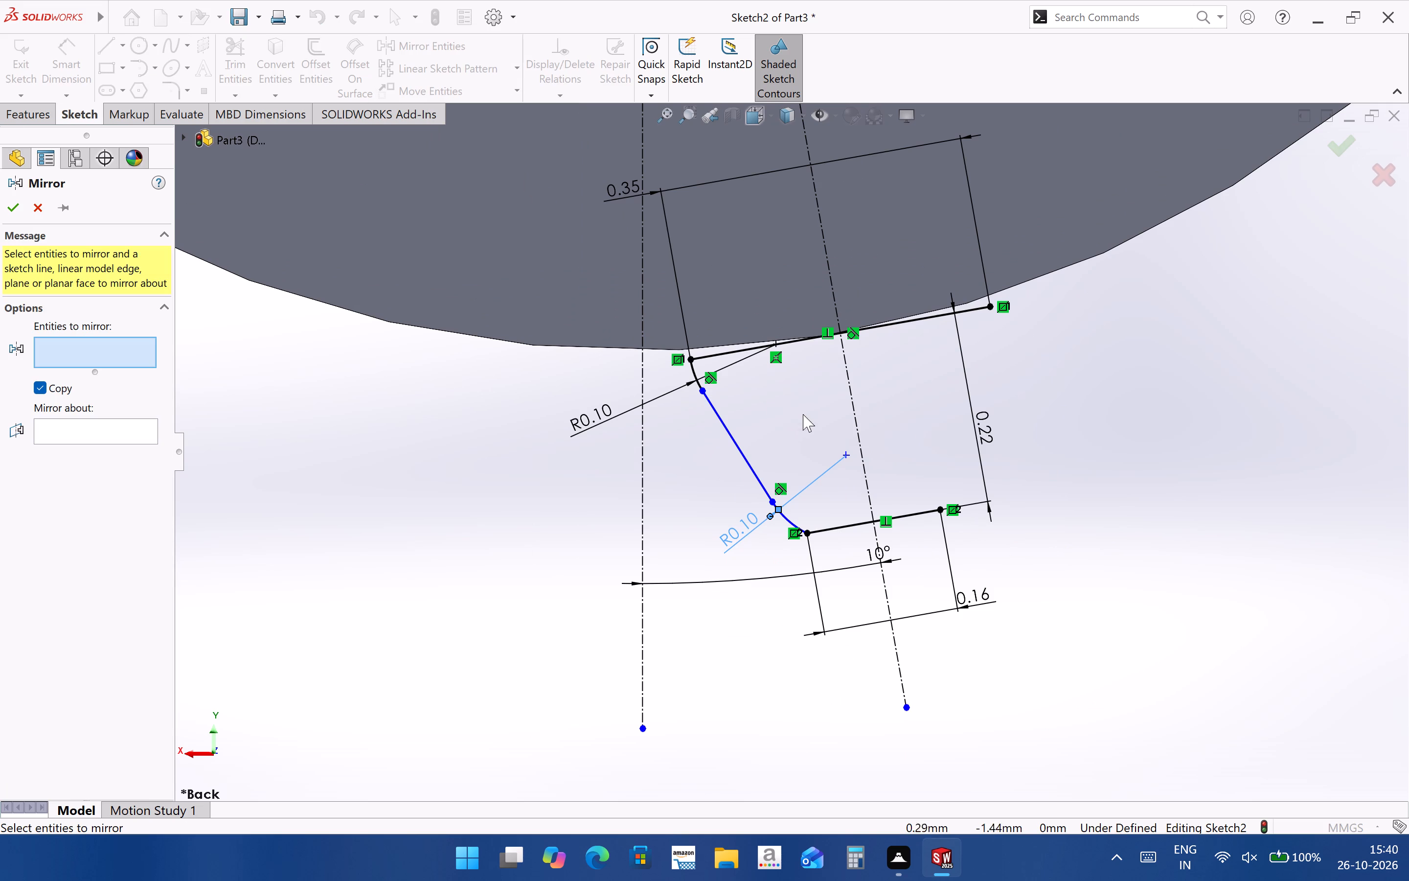
click(734, 440)
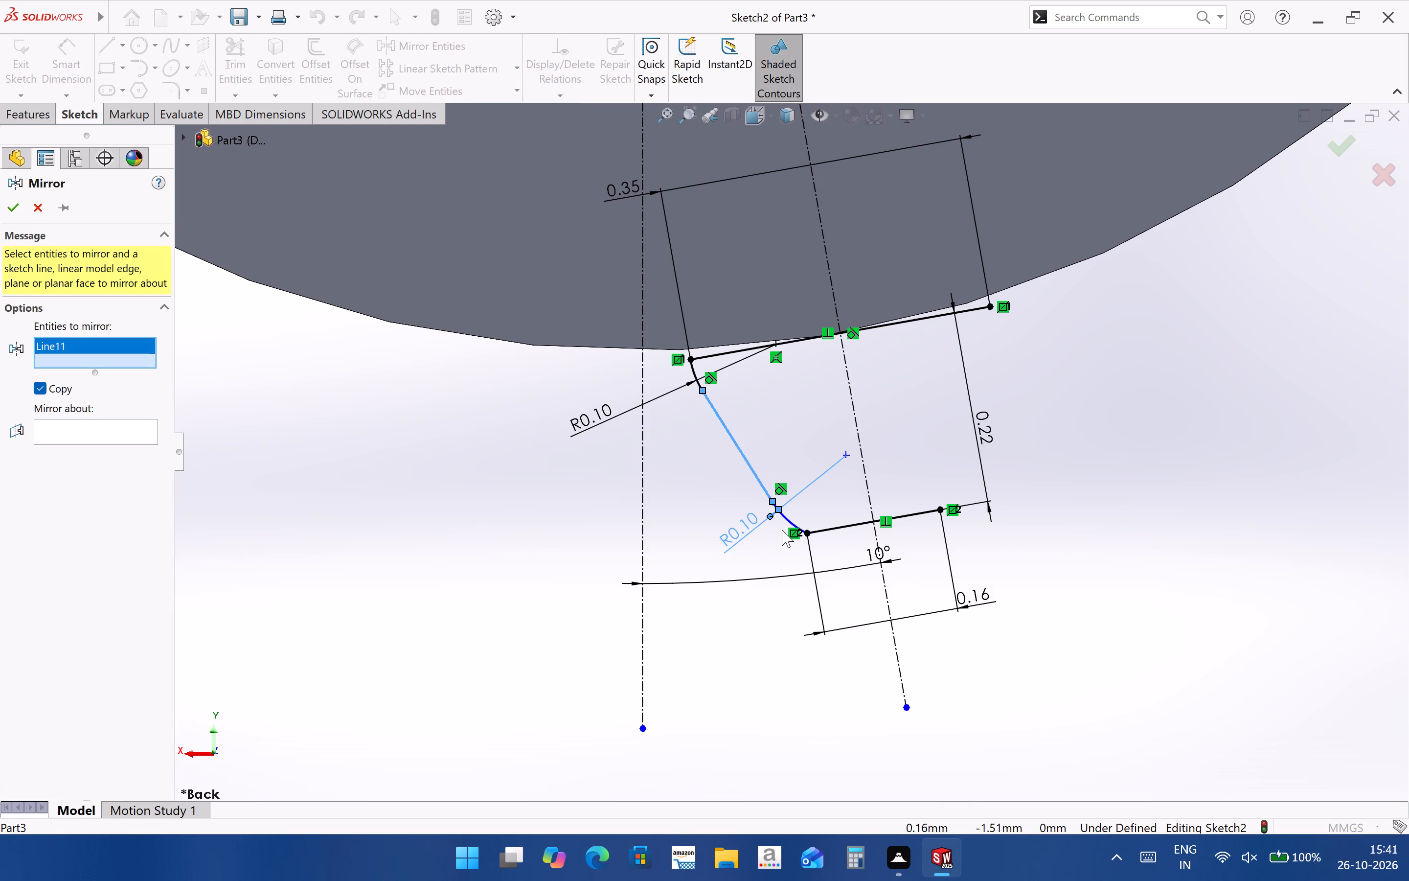
scroll(805, 501, down, 3)
ctrl+click(777, 532)
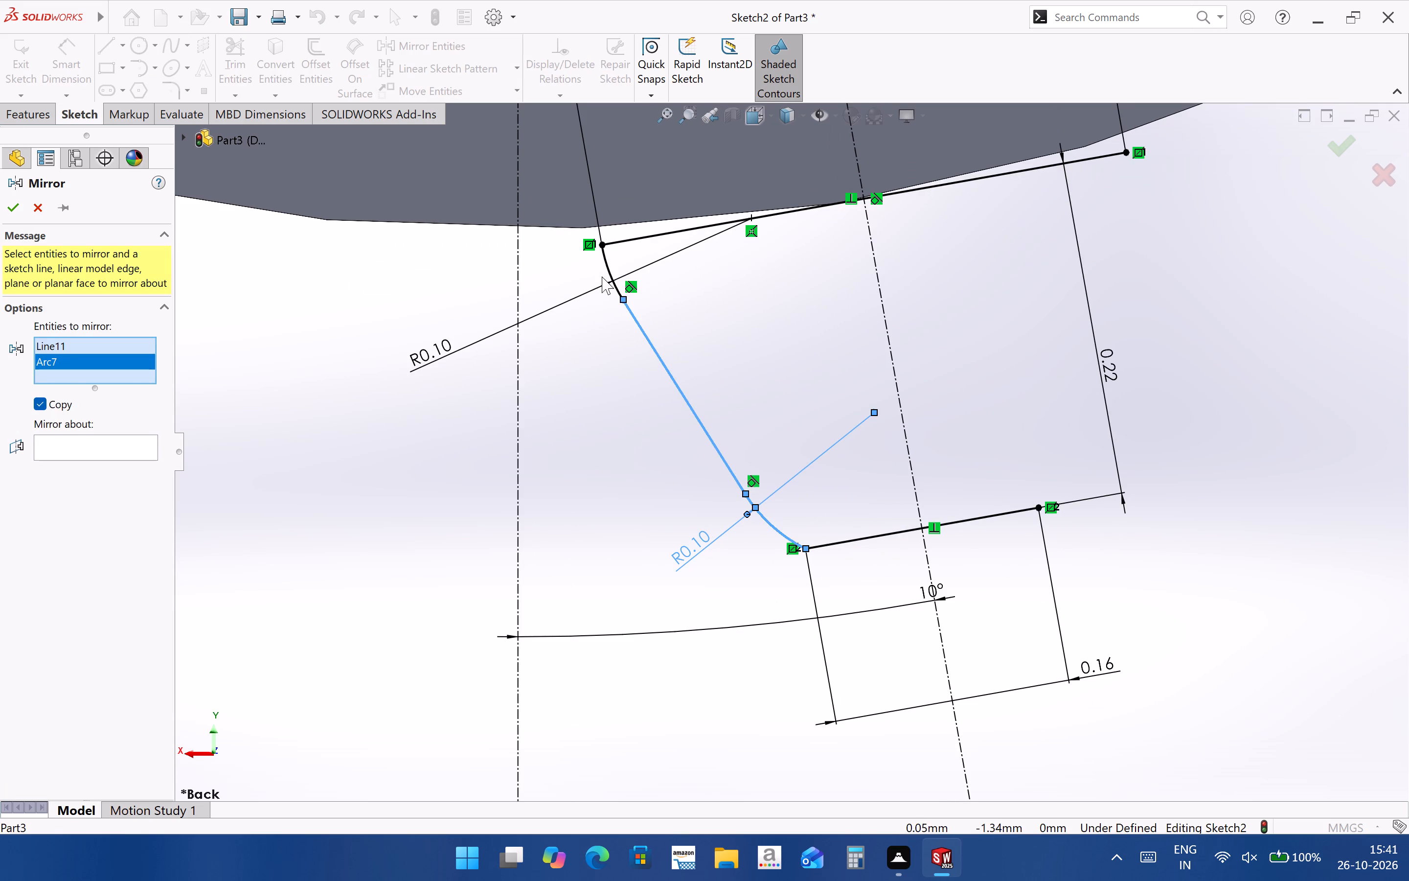
ctrl+click(609, 277)
click(87, 462)
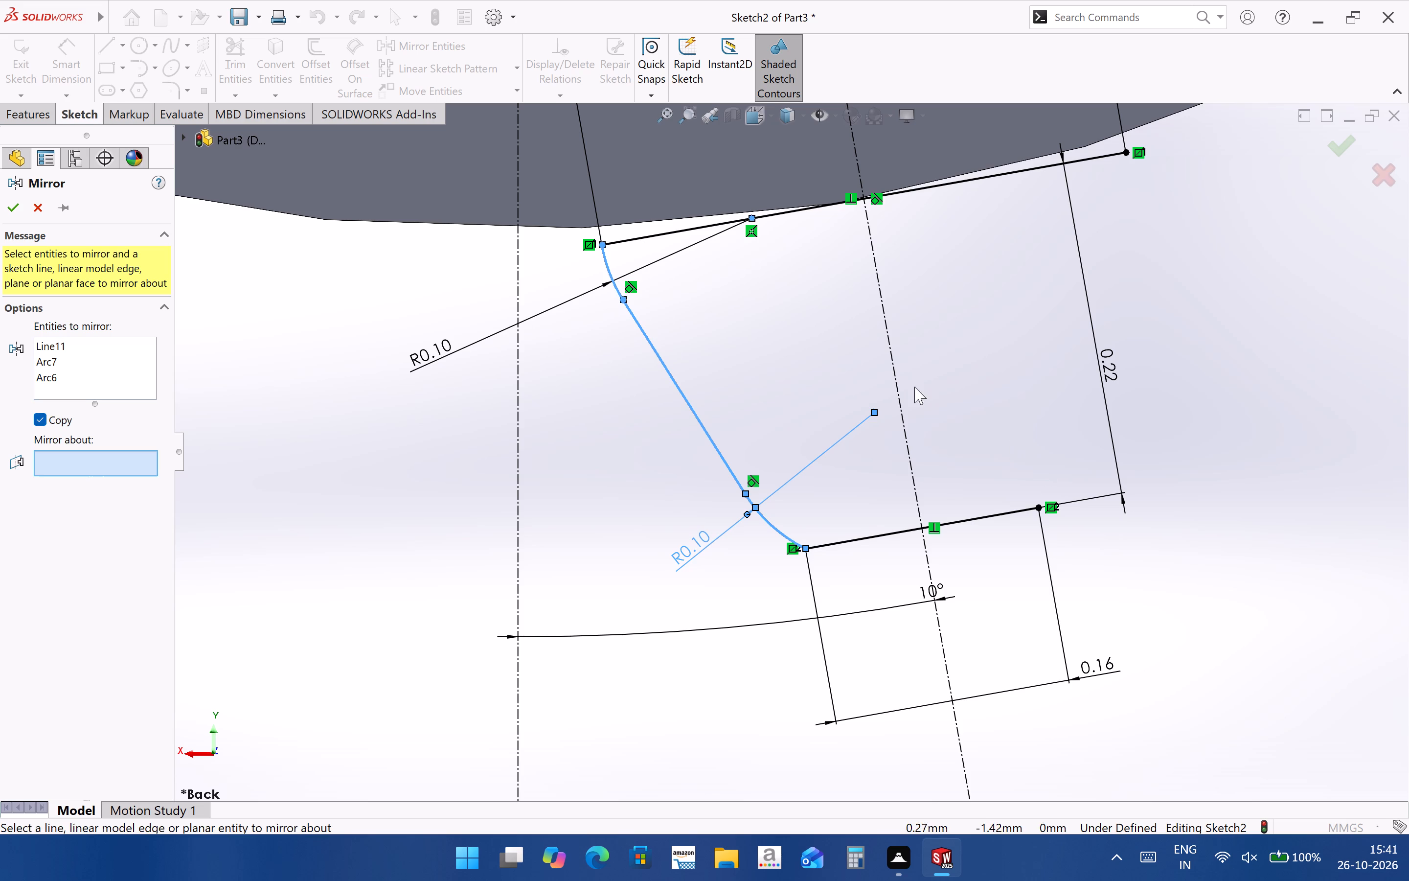
click(898, 380)
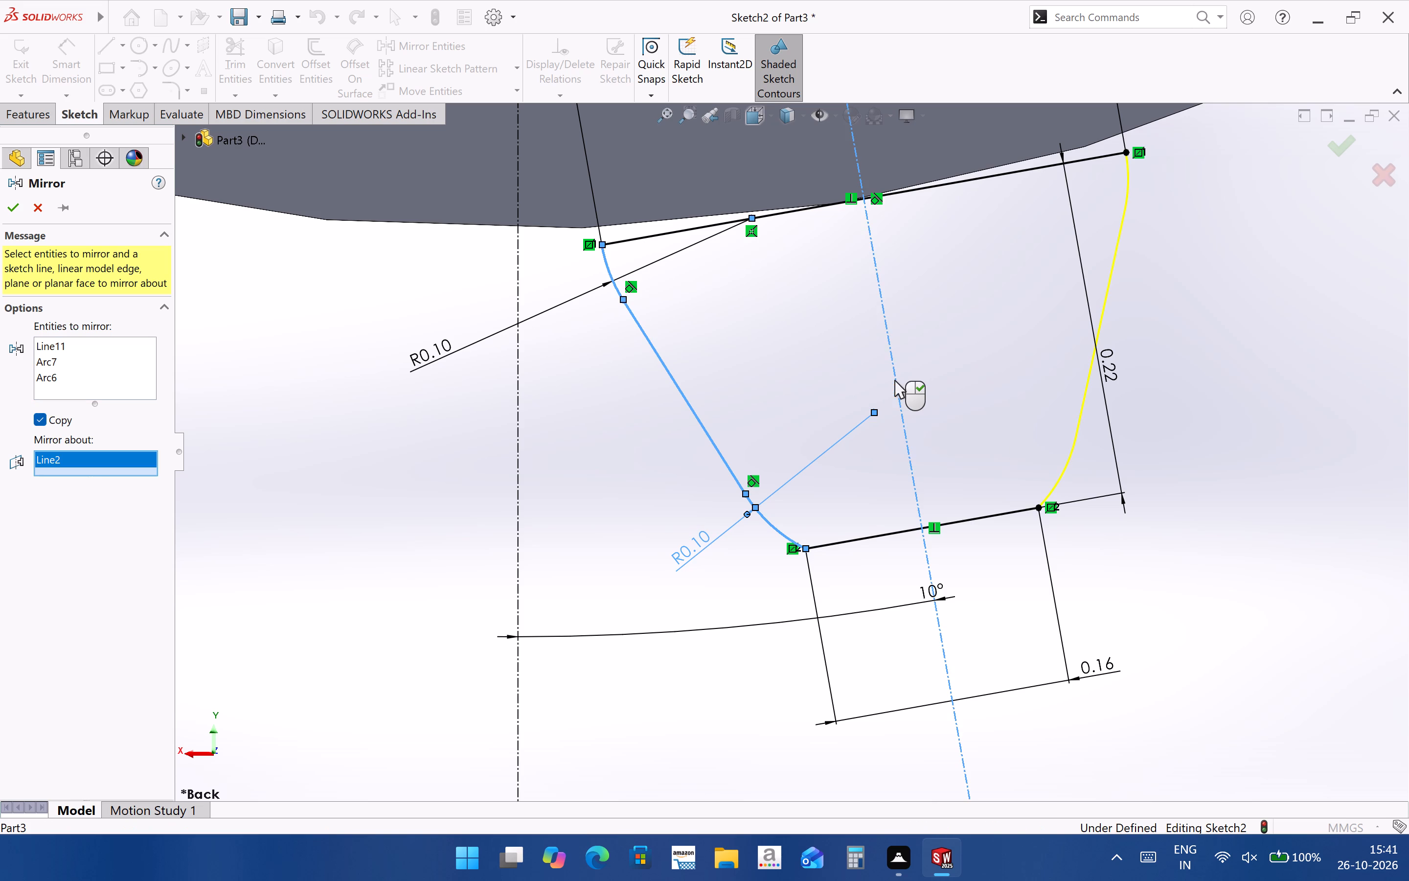
click(20, 202)
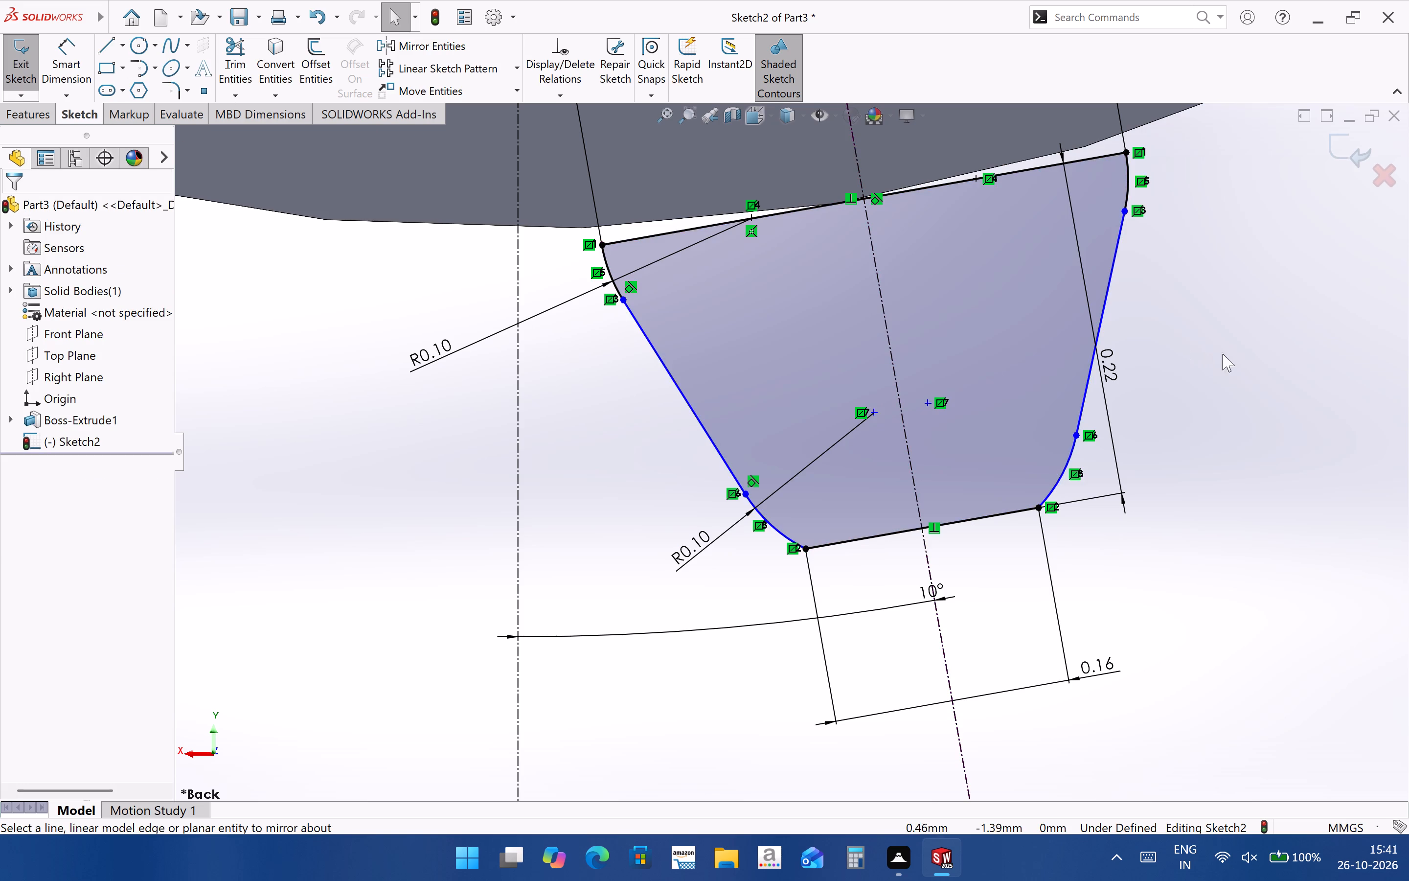
click(1278, 422)
scroll(788, 354, up, 4)
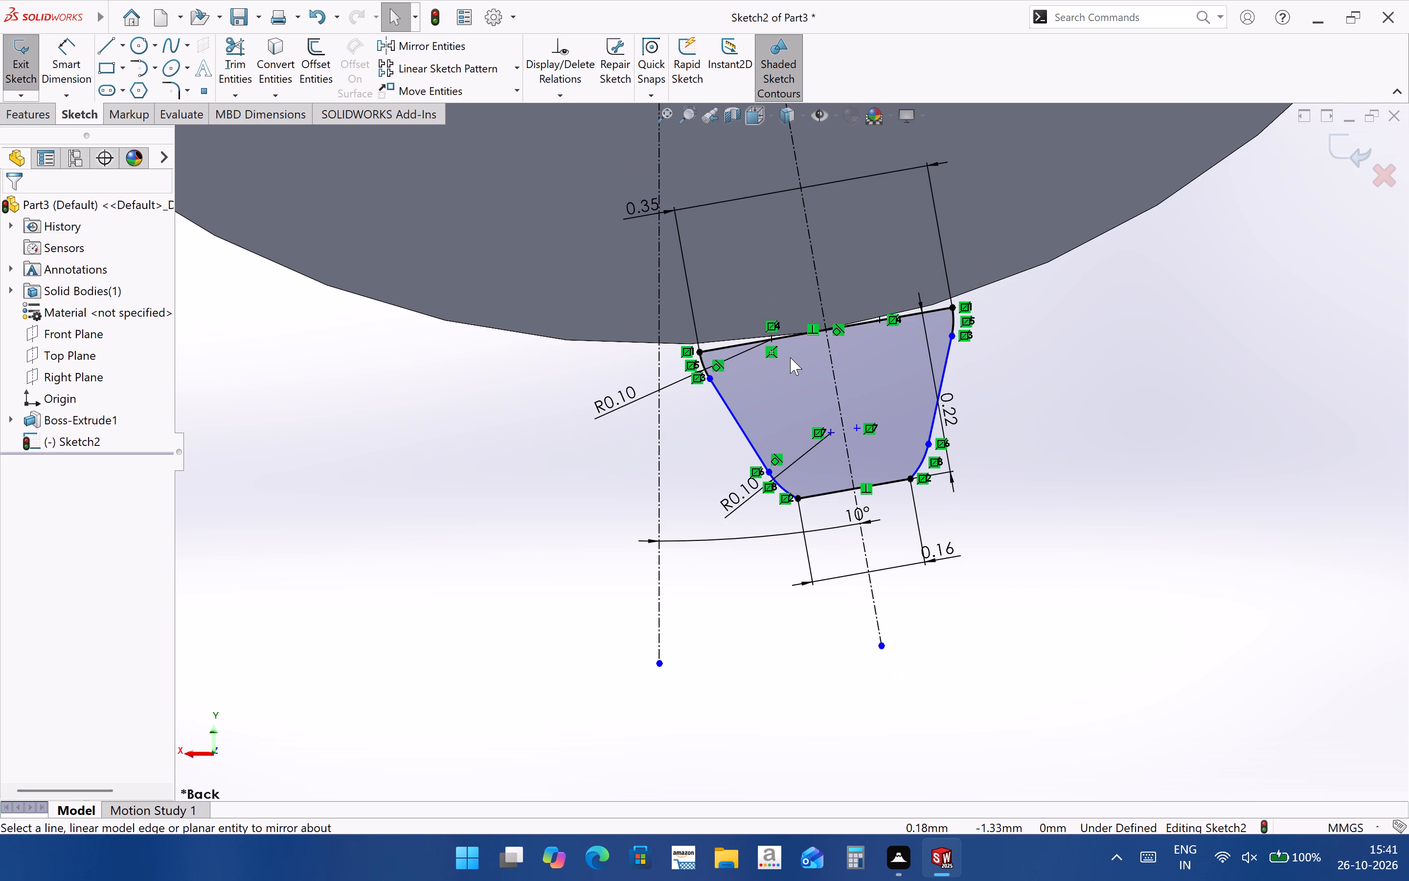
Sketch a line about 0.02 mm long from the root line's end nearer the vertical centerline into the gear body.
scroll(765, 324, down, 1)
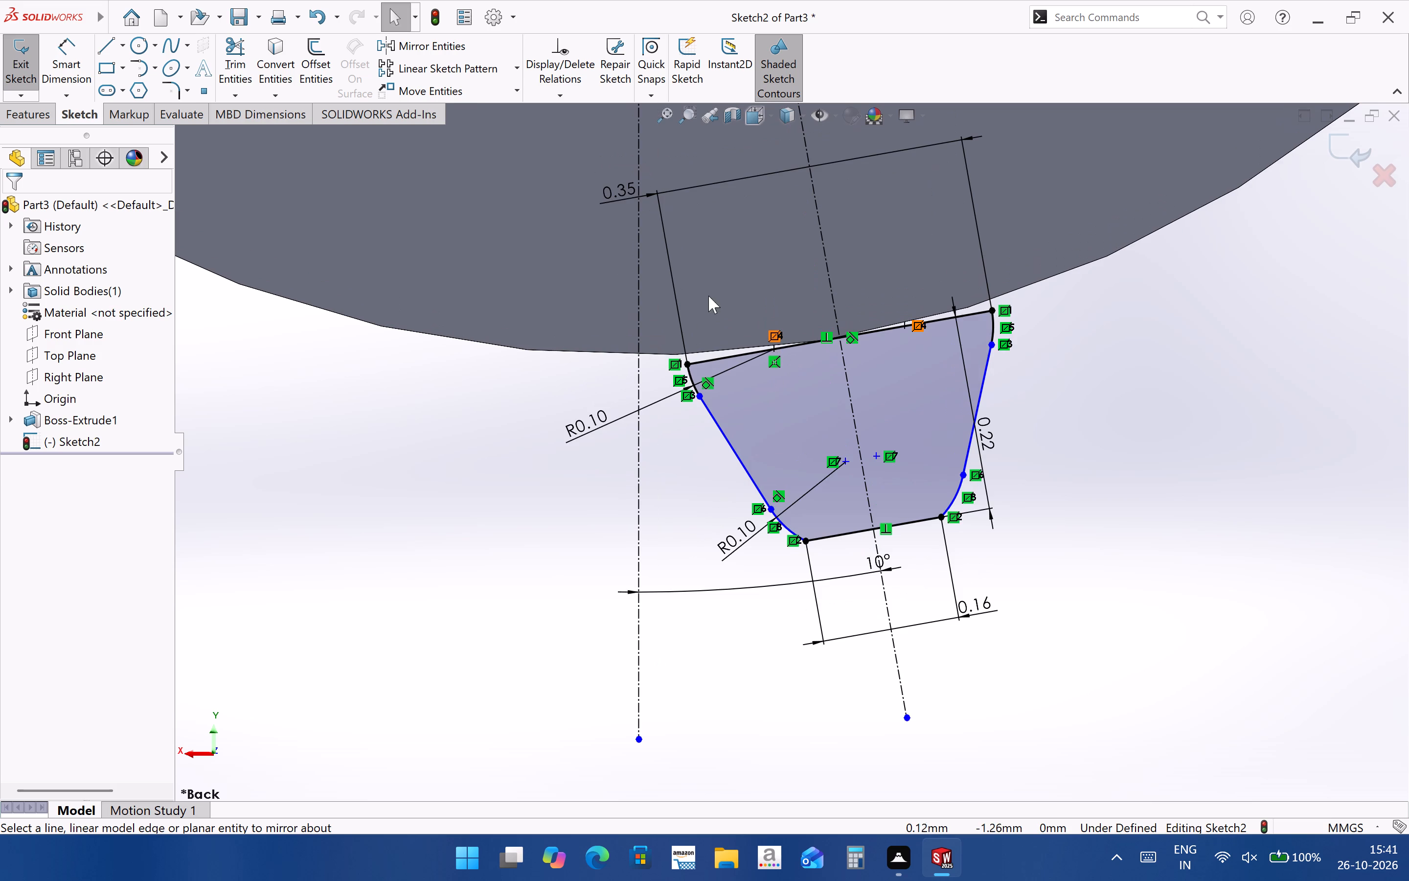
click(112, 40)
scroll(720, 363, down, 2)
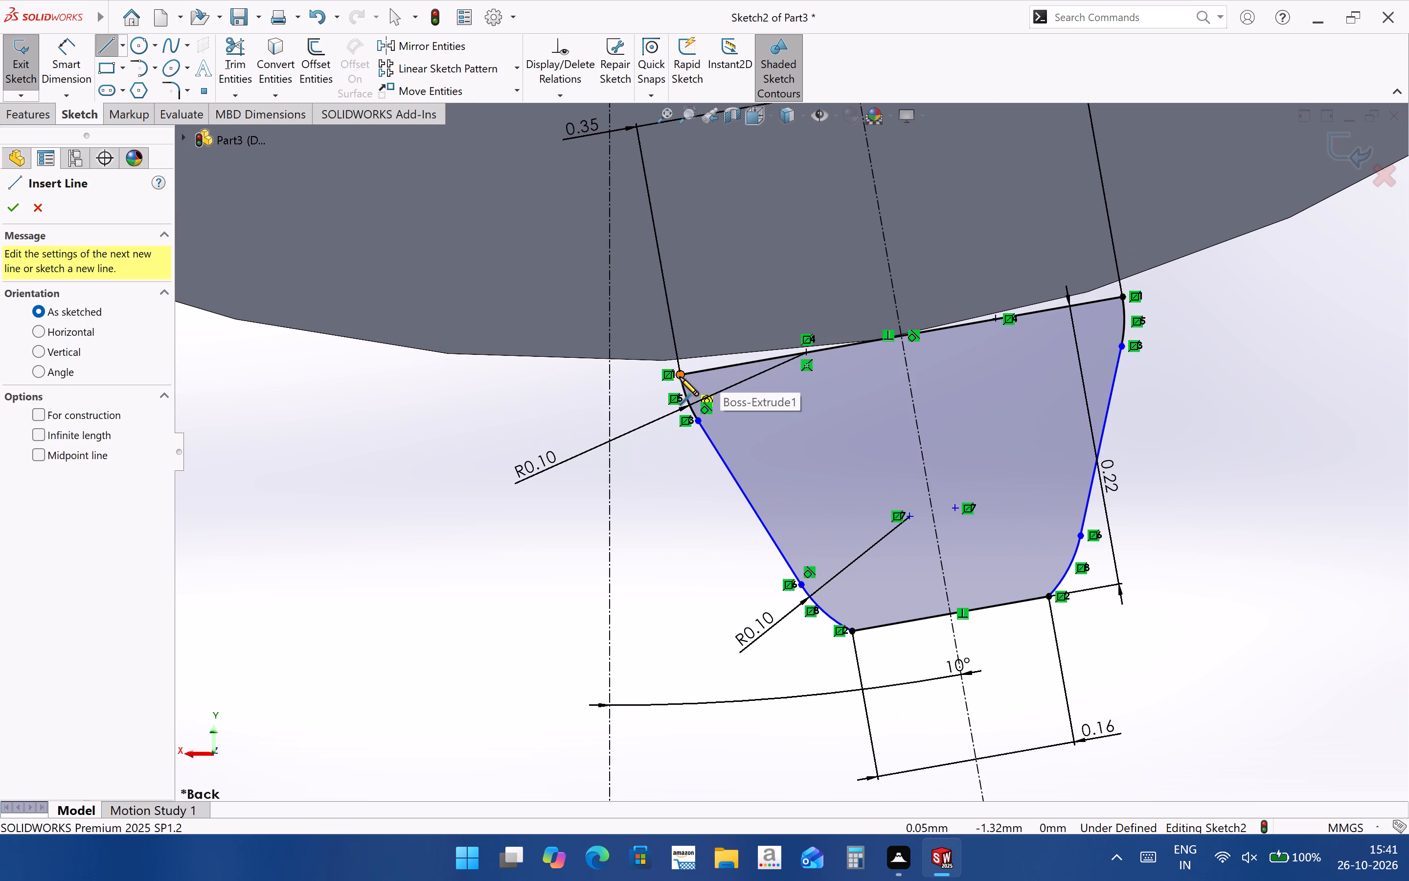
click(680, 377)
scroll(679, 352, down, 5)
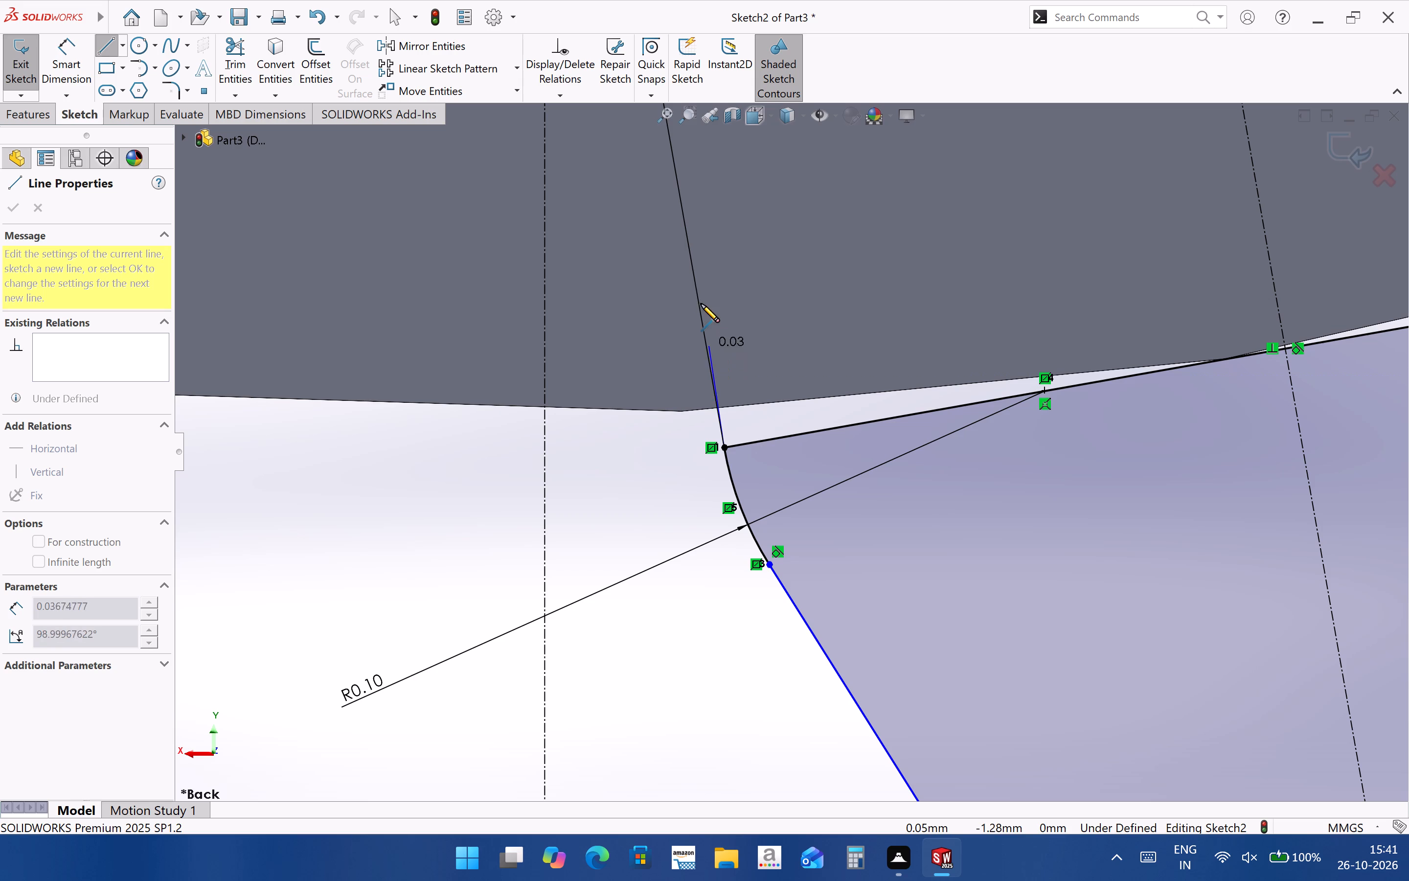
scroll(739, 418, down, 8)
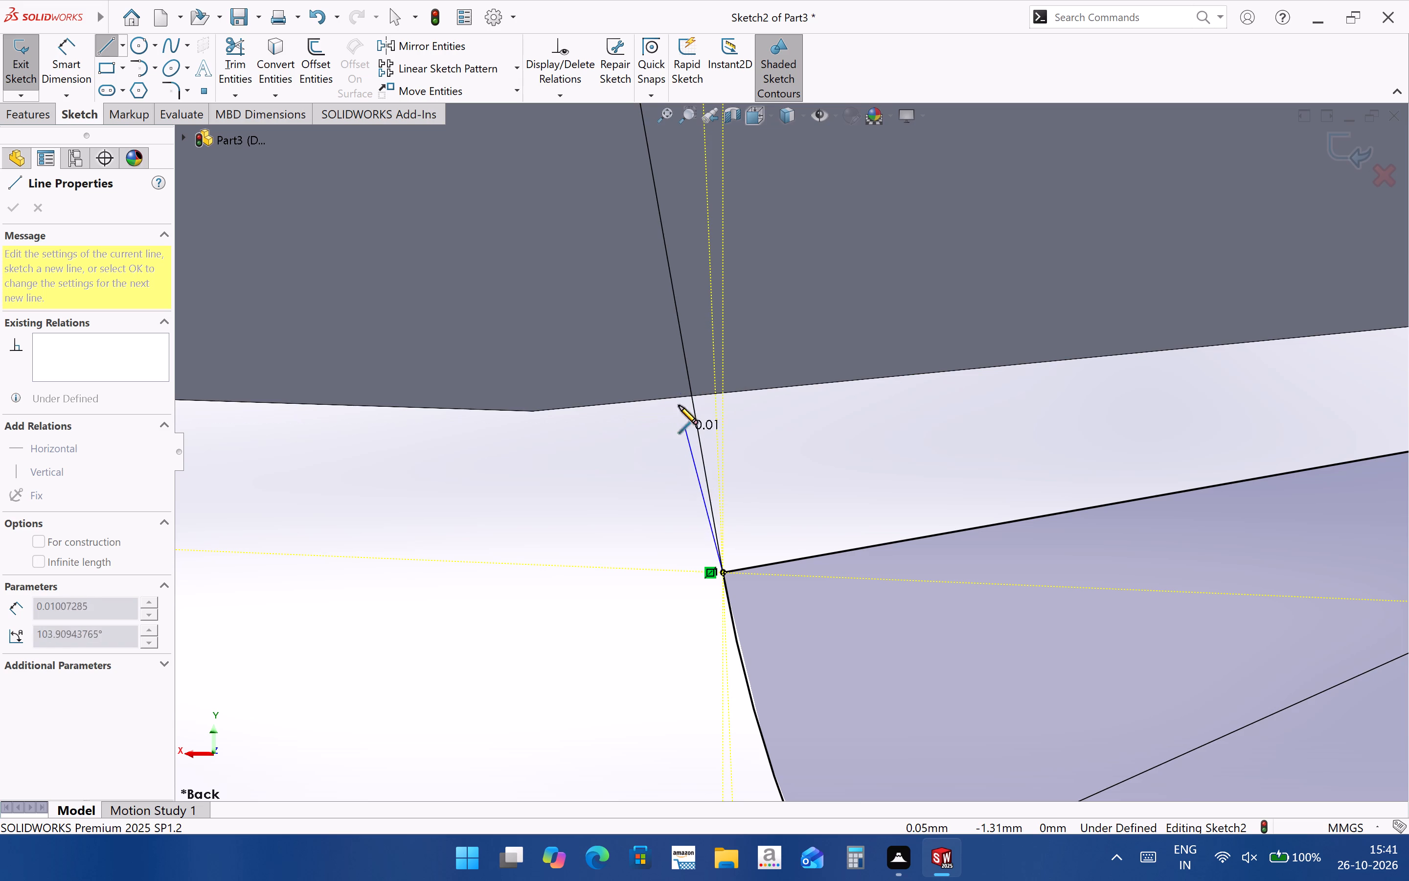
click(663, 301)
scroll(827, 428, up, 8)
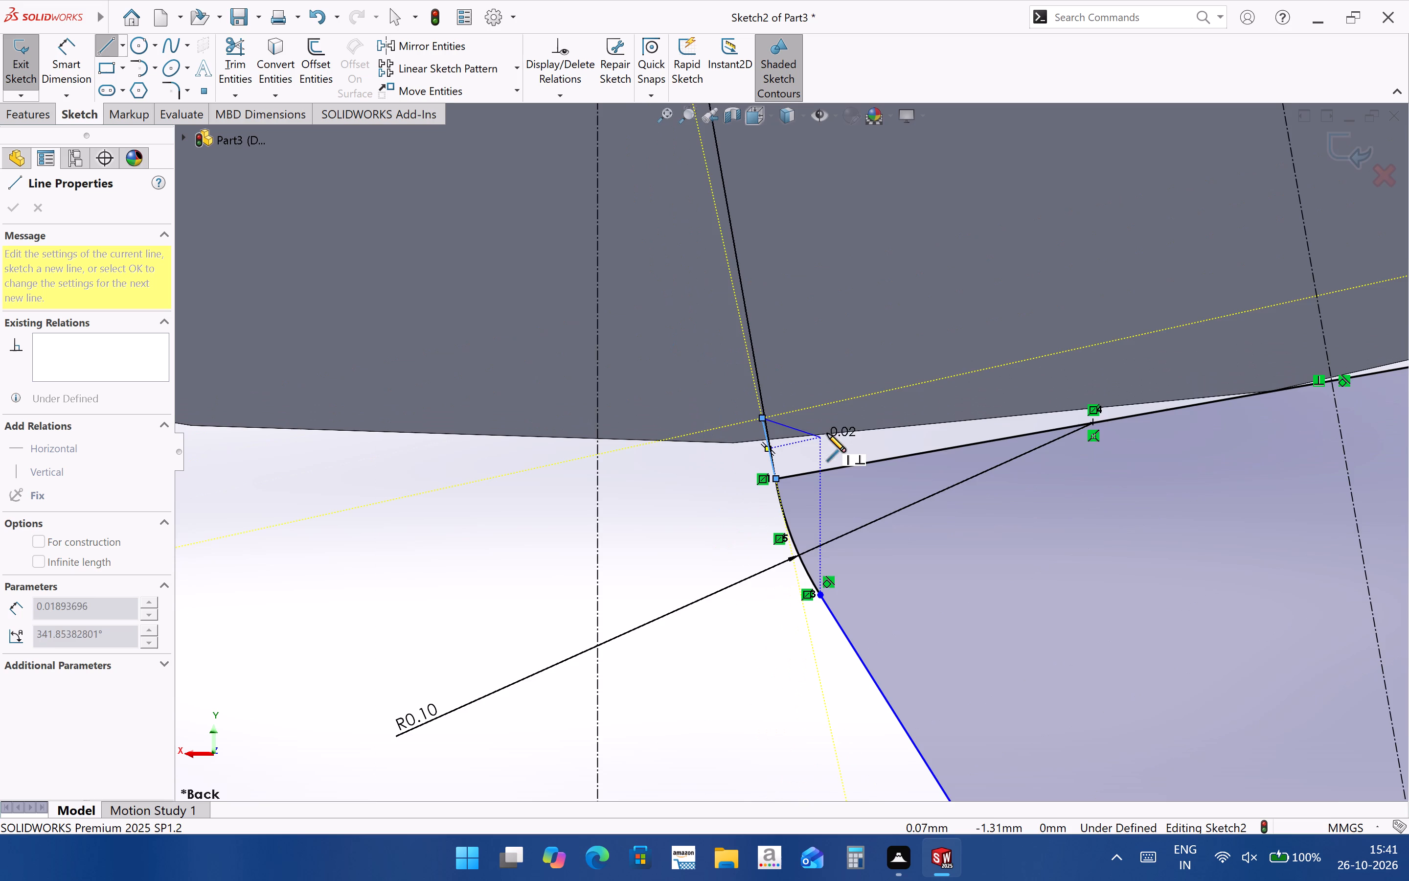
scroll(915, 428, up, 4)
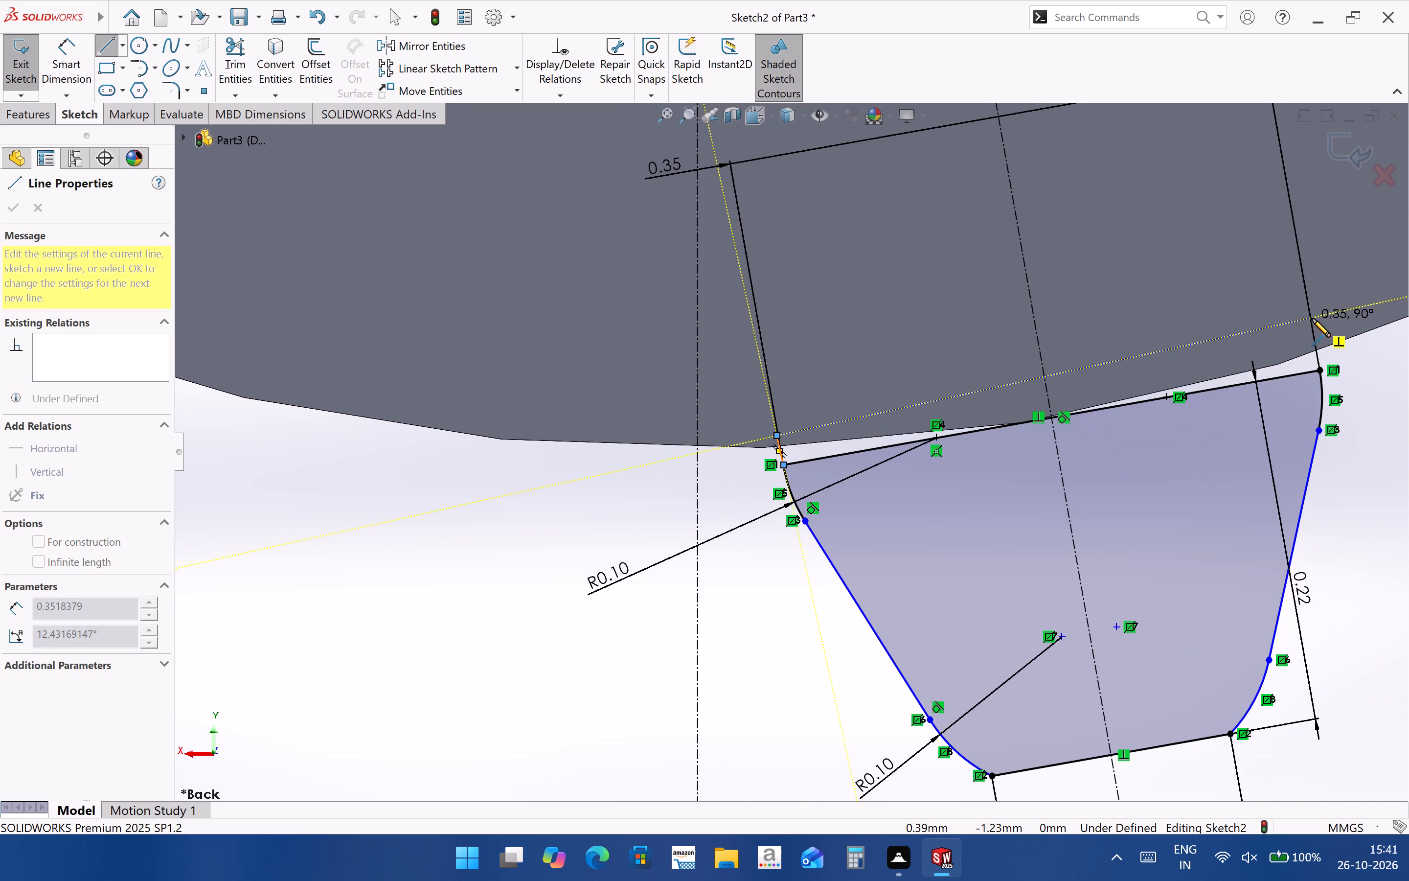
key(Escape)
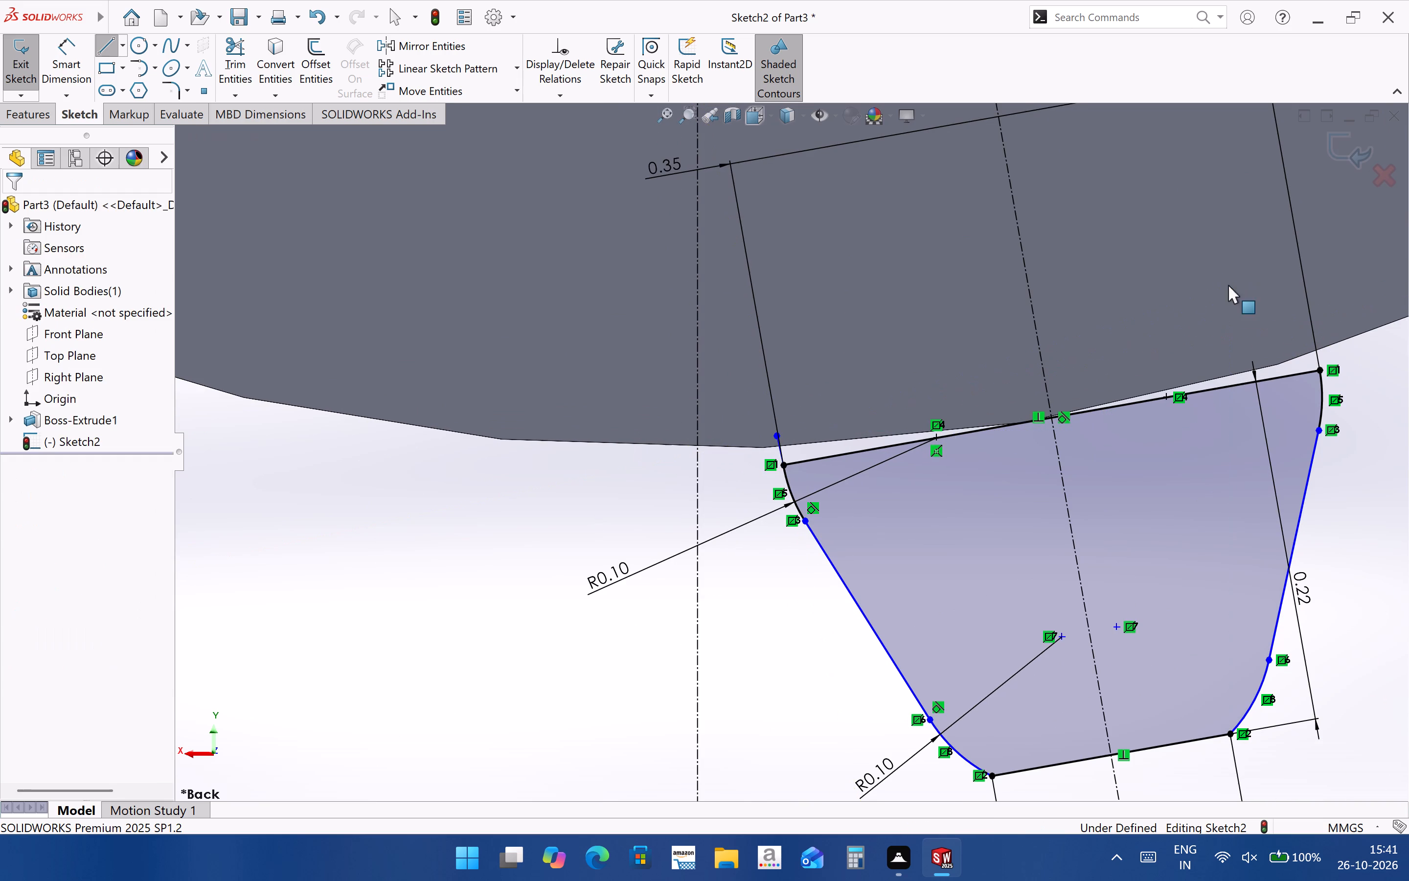
Sketch a vertical line about 0.08 mm long from the root line's far end into the gear body.
click(112, 47)
click(1319, 370)
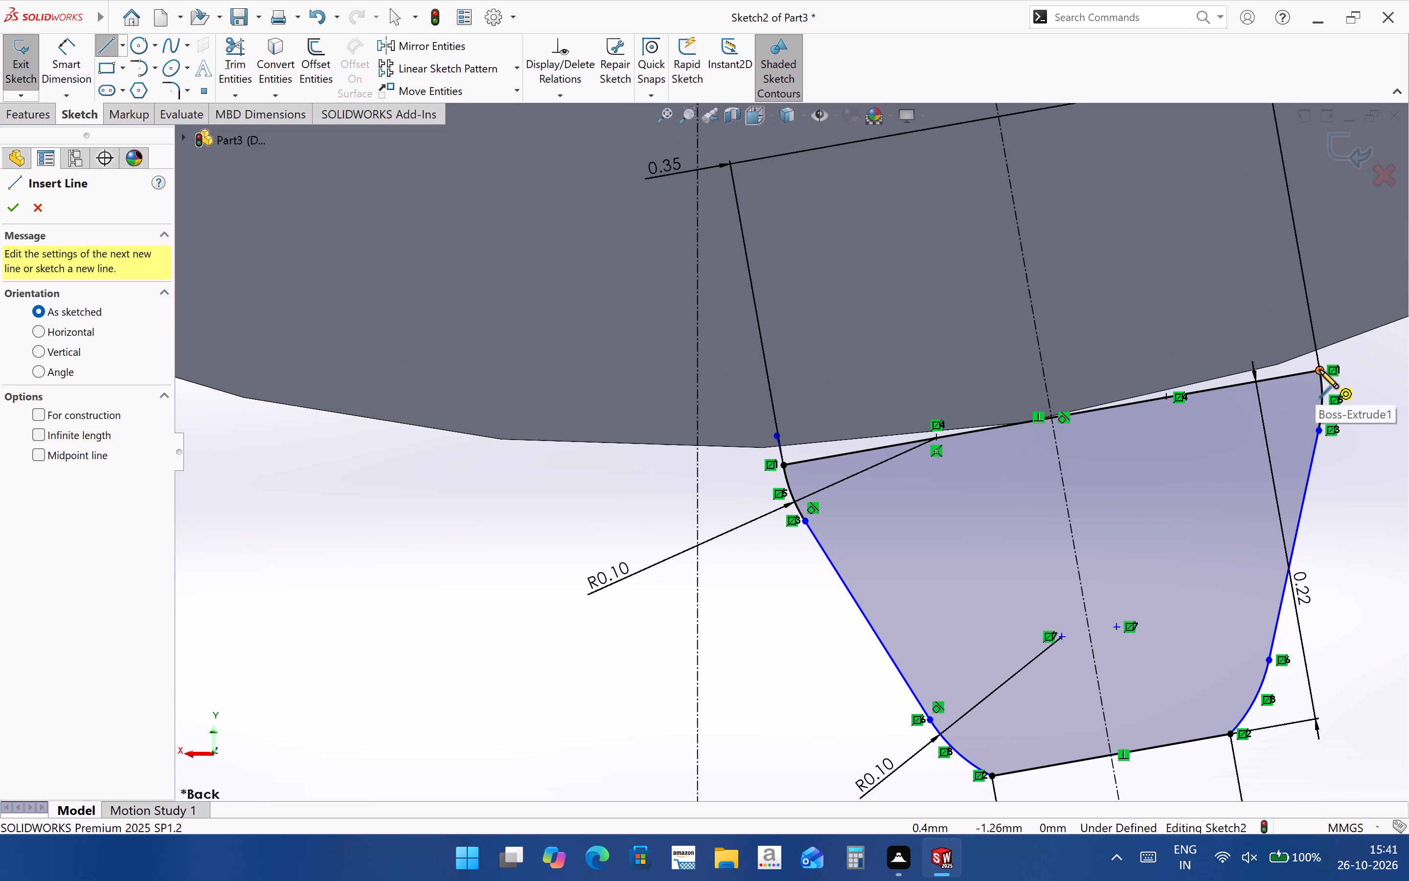
click(1321, 251)
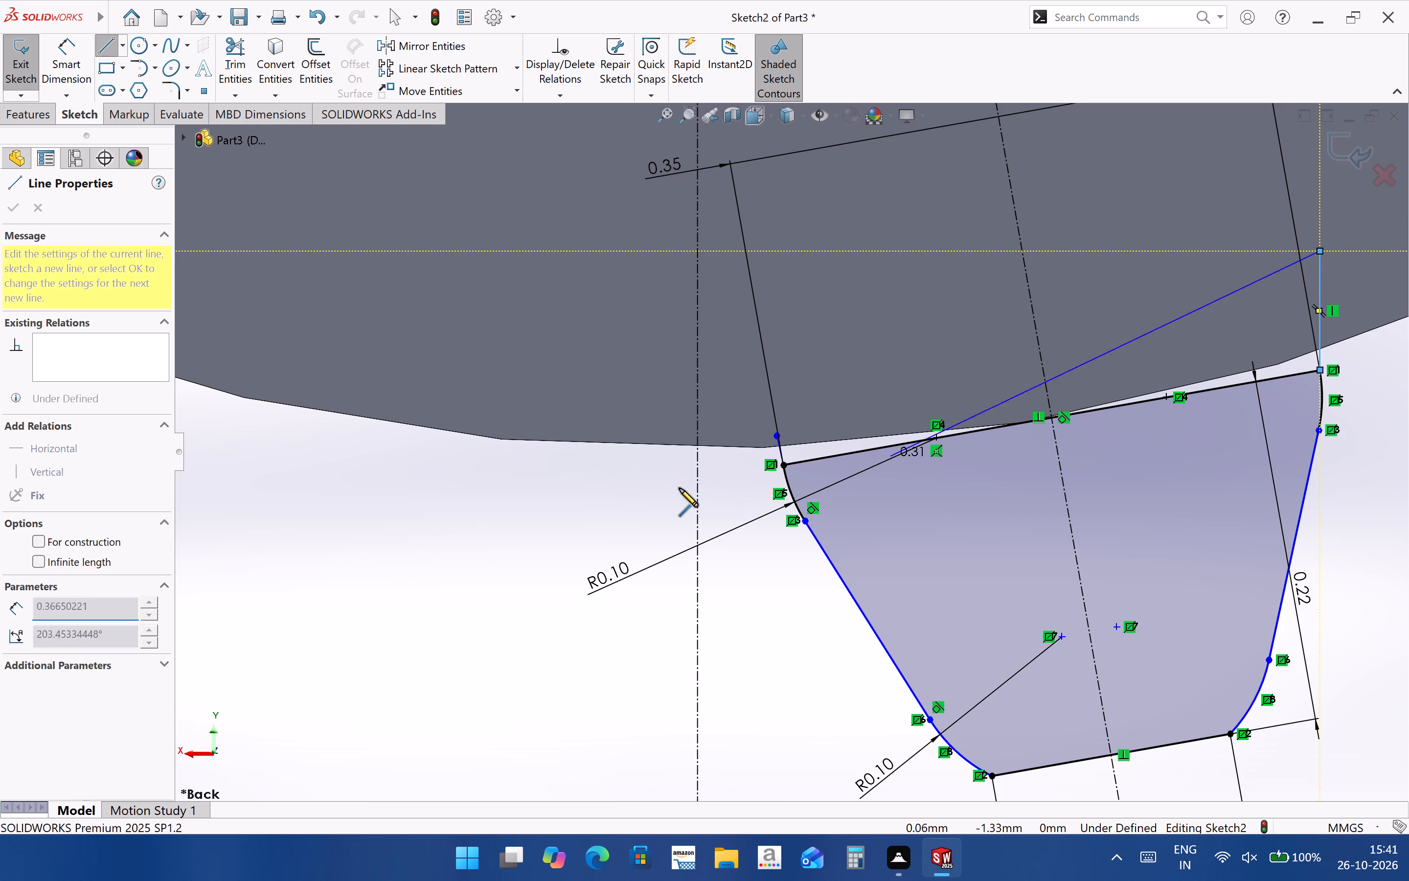
key(Escape)
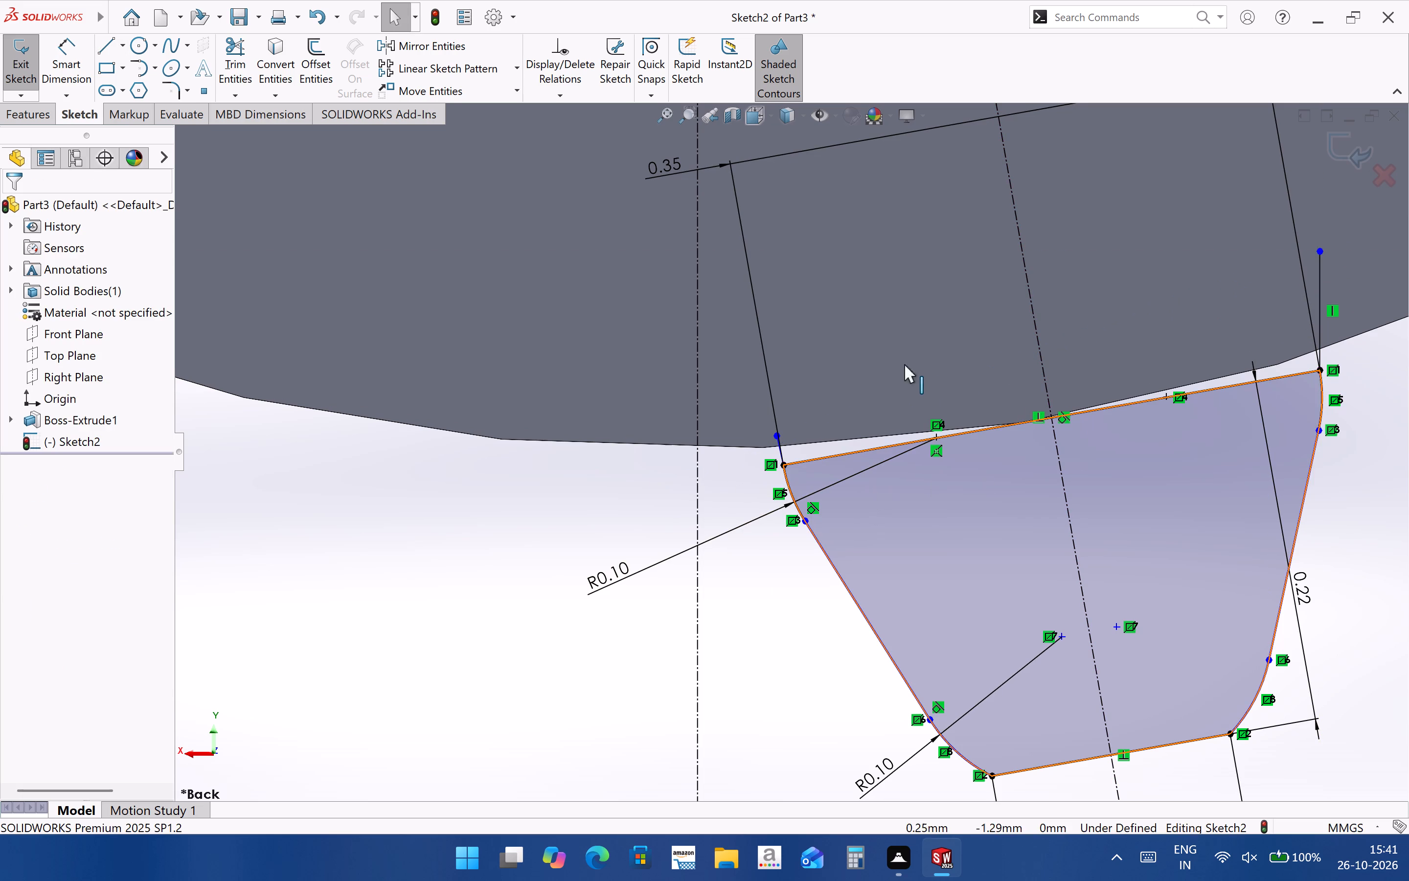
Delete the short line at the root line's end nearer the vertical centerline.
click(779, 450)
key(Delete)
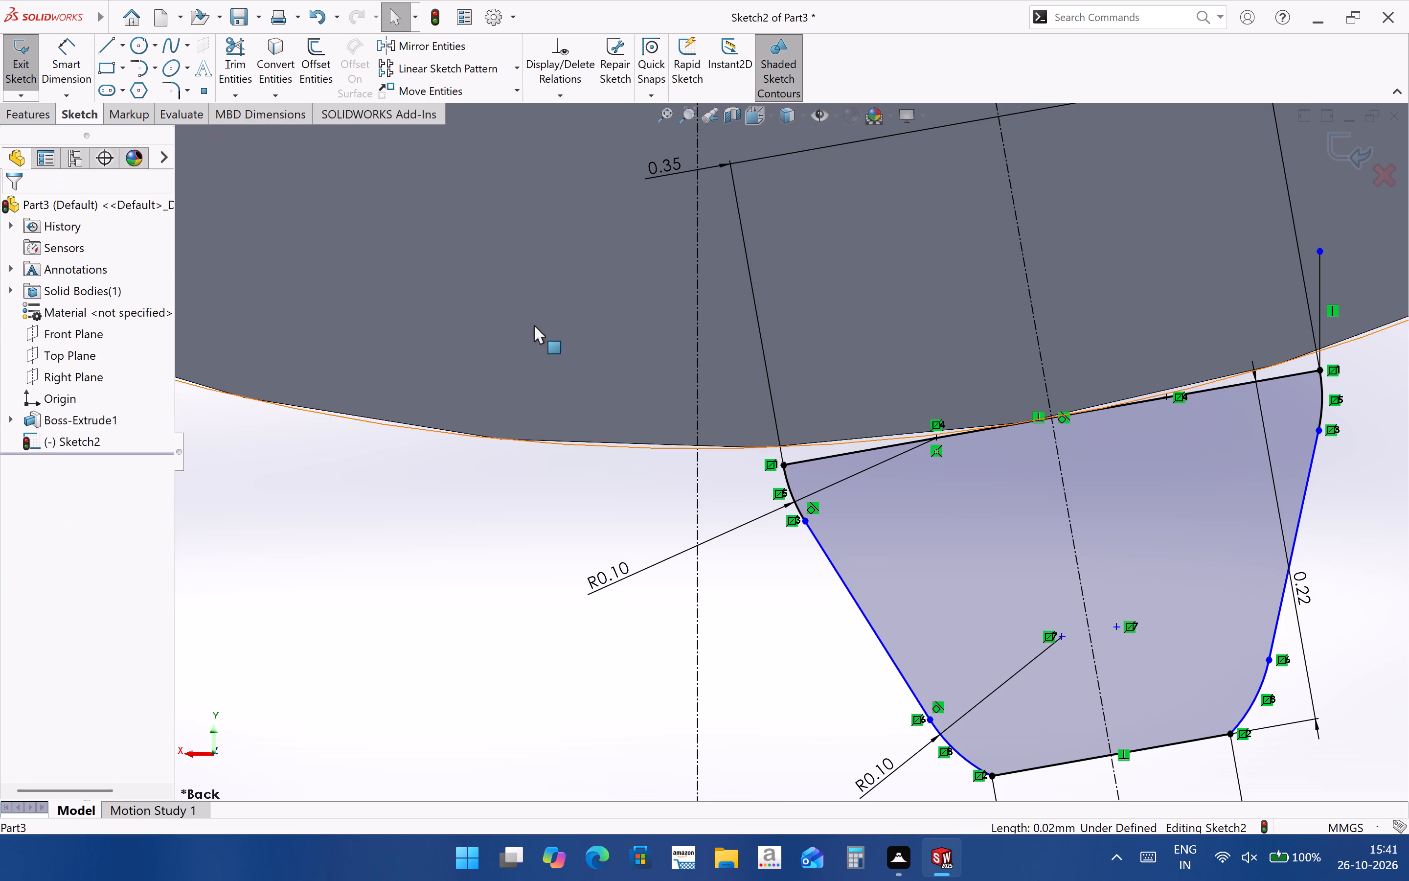
Sketch a slanted line about 0.05 mm long from the root line's end nearer the vertical centerline, crossing the gear body's edge.
click(110, 53)
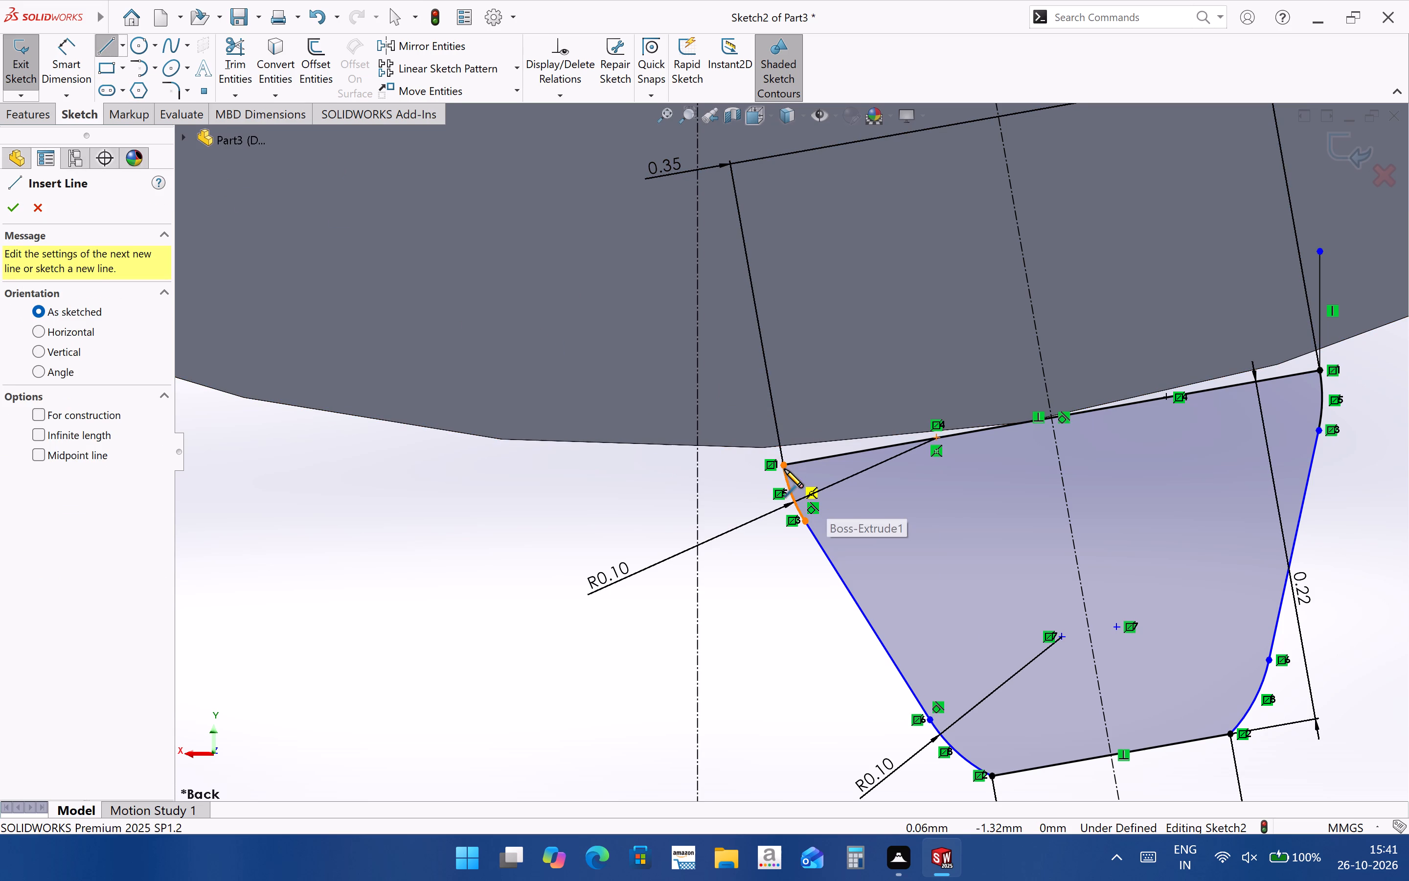
click(784, 469)
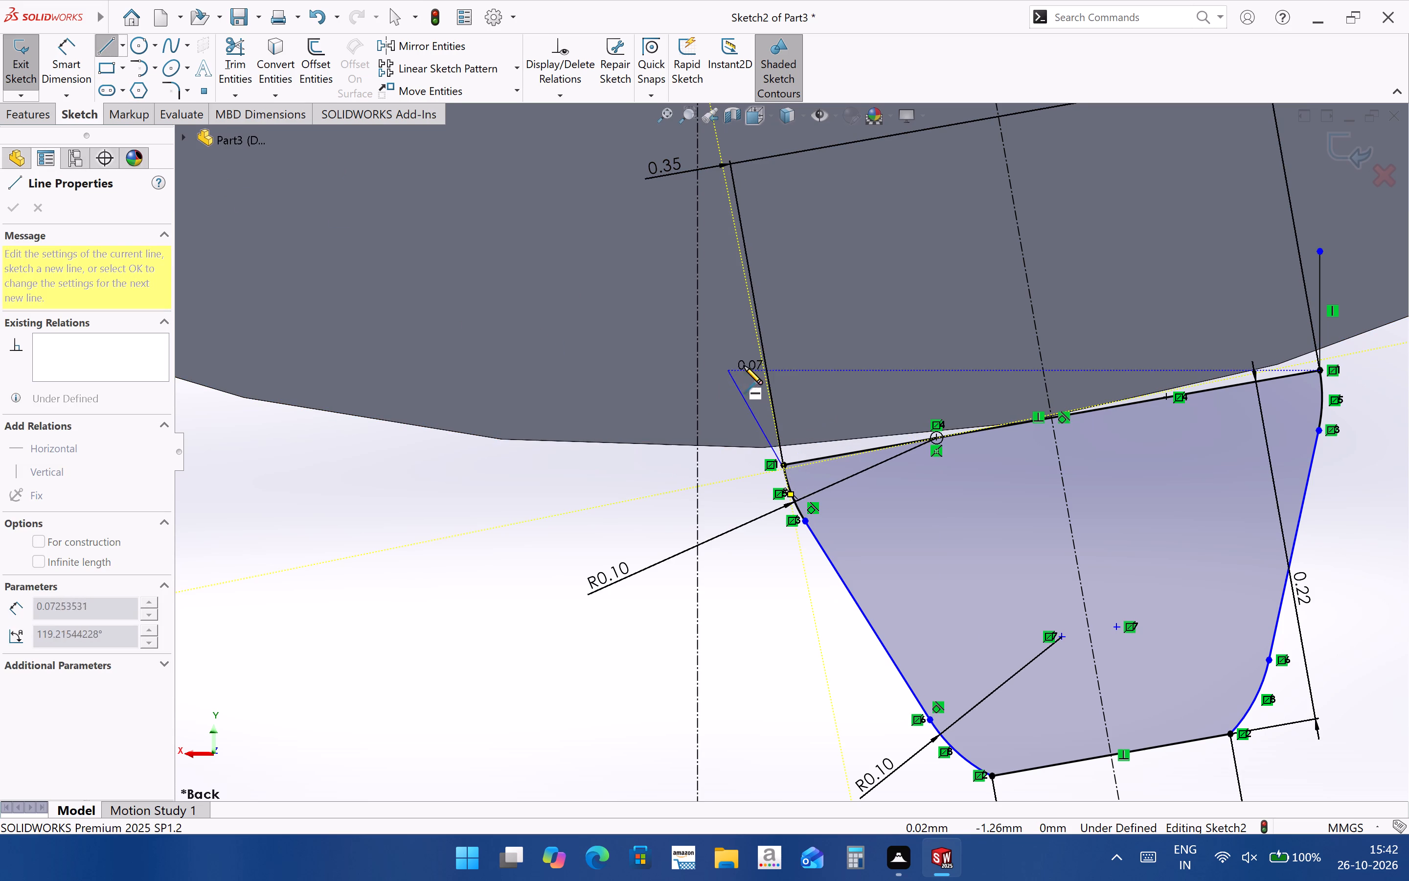
key(Escape)
key(Return)
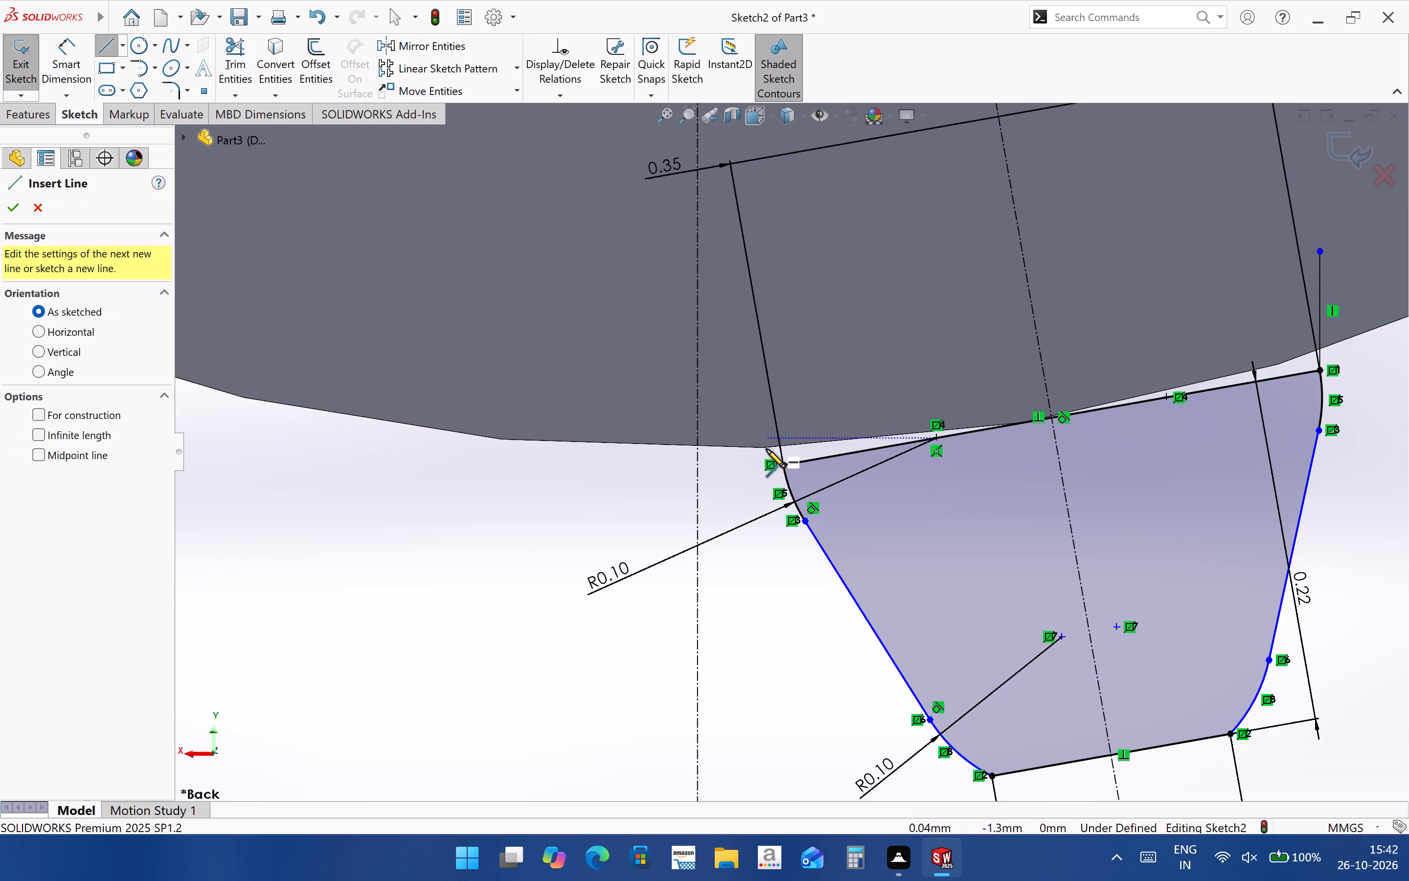
click(786, 466)
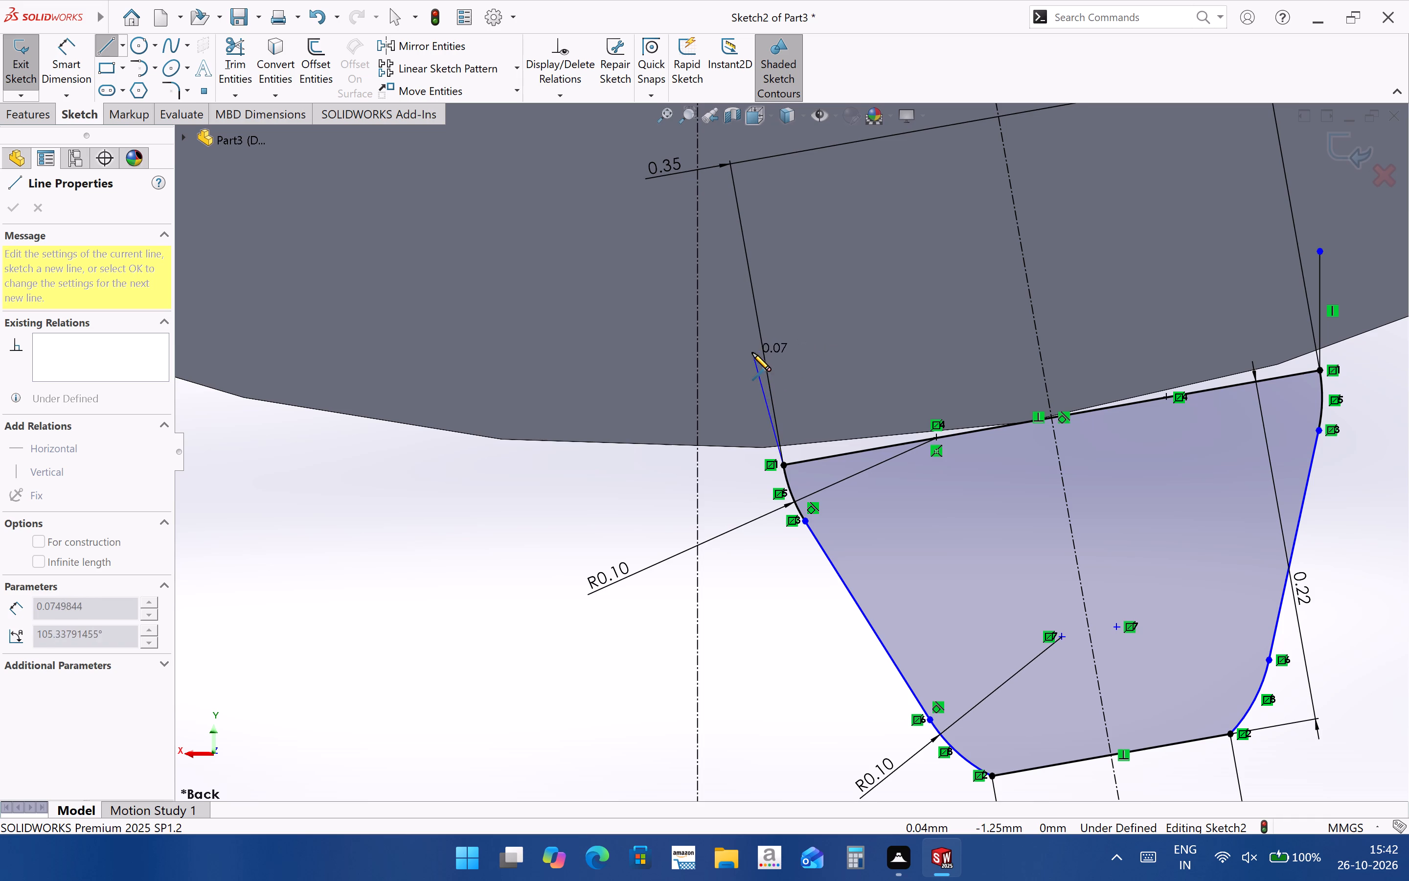
click(754, 395)
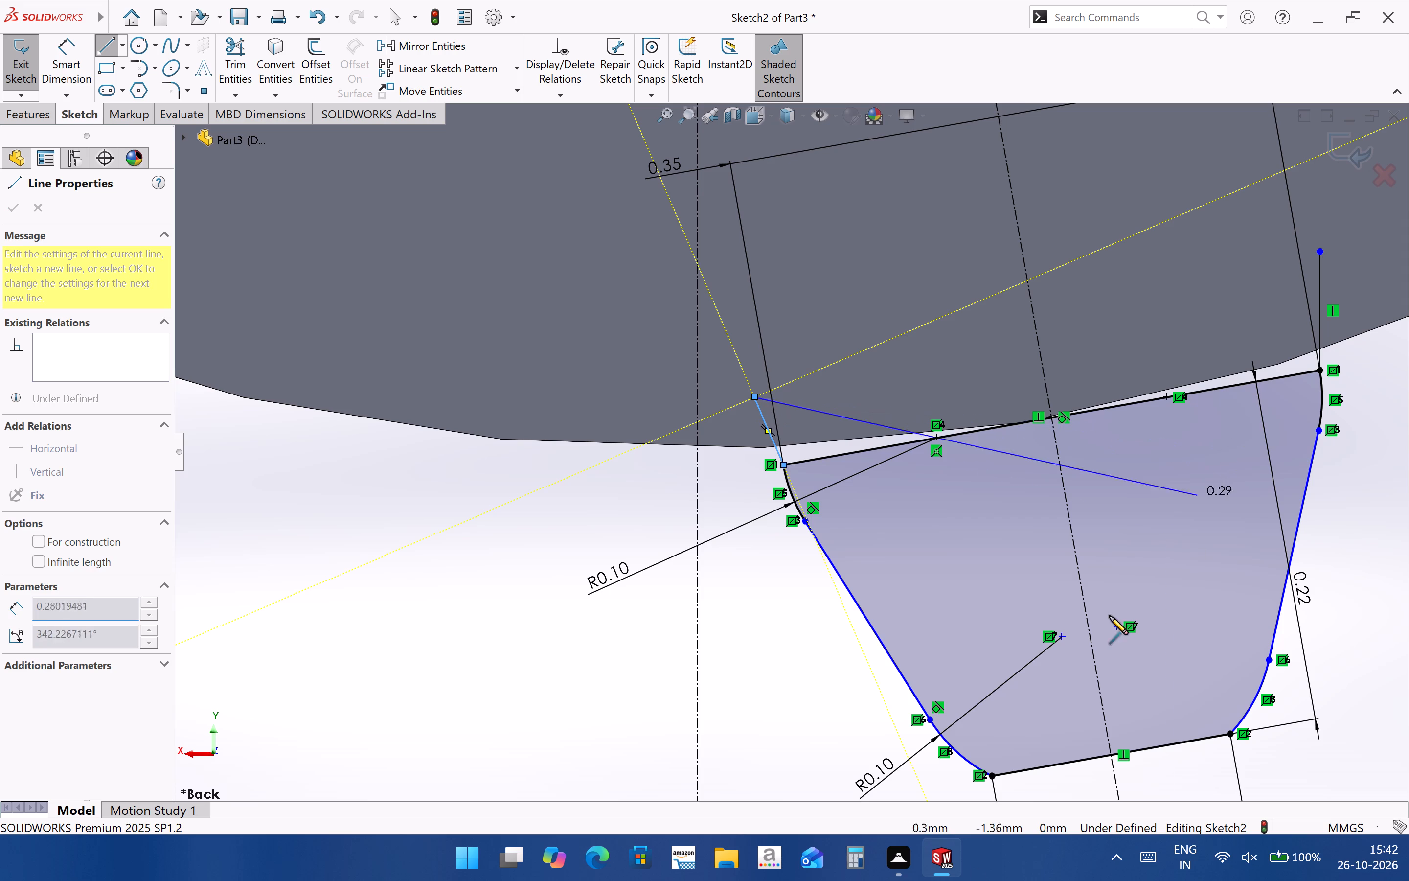
key(Escape)
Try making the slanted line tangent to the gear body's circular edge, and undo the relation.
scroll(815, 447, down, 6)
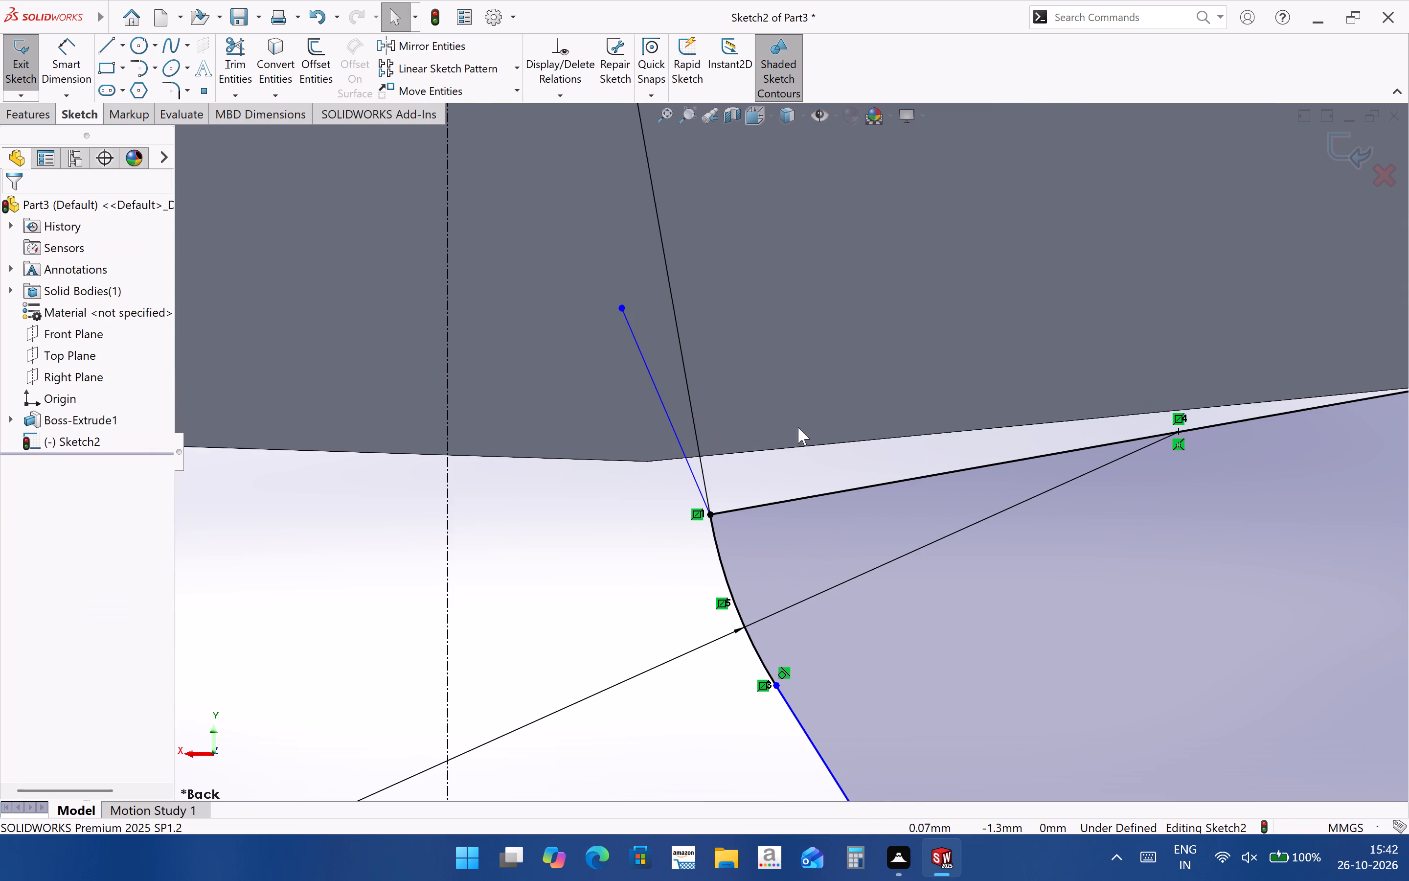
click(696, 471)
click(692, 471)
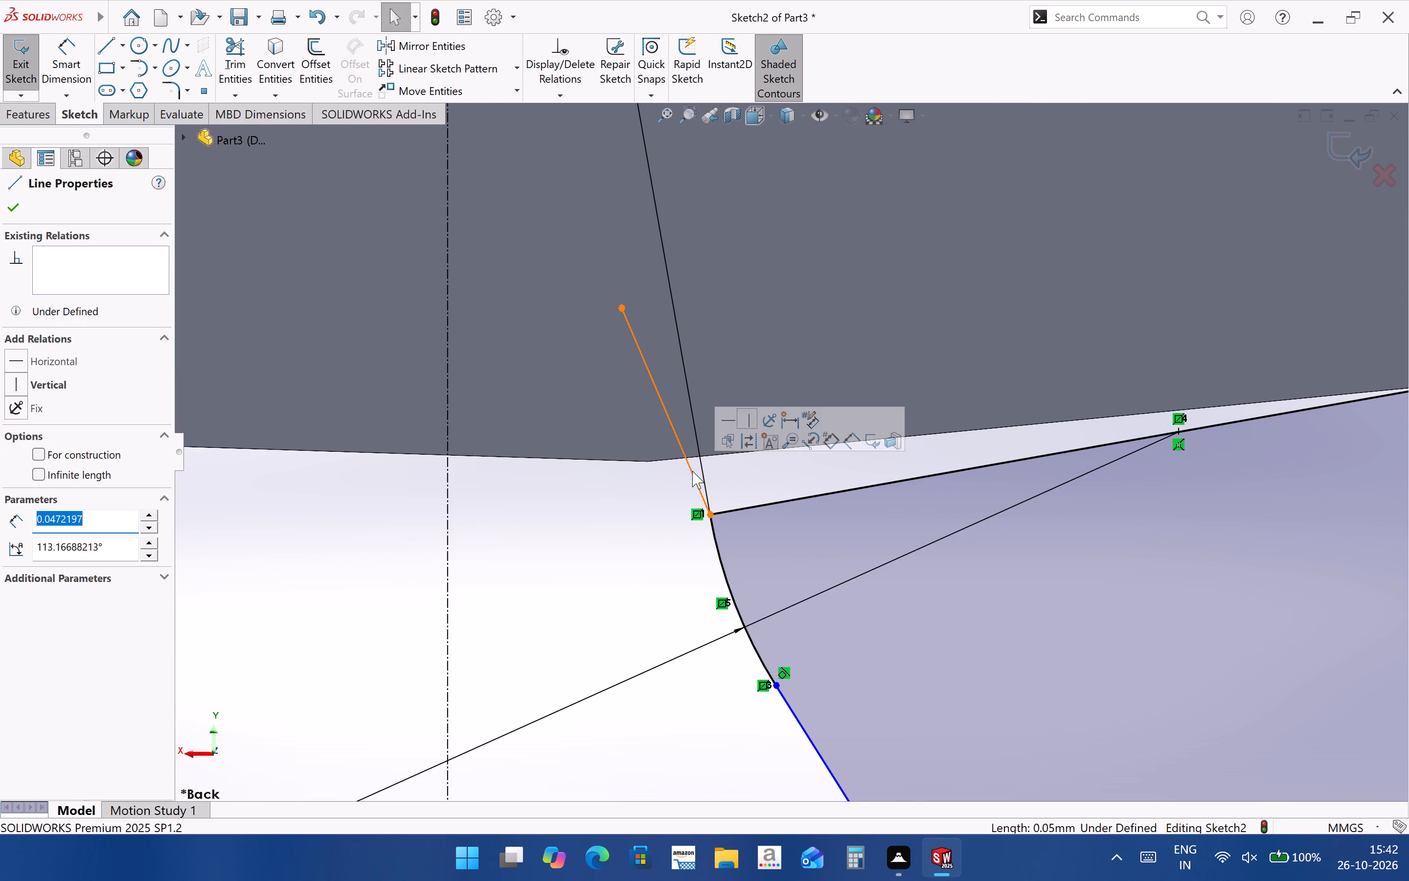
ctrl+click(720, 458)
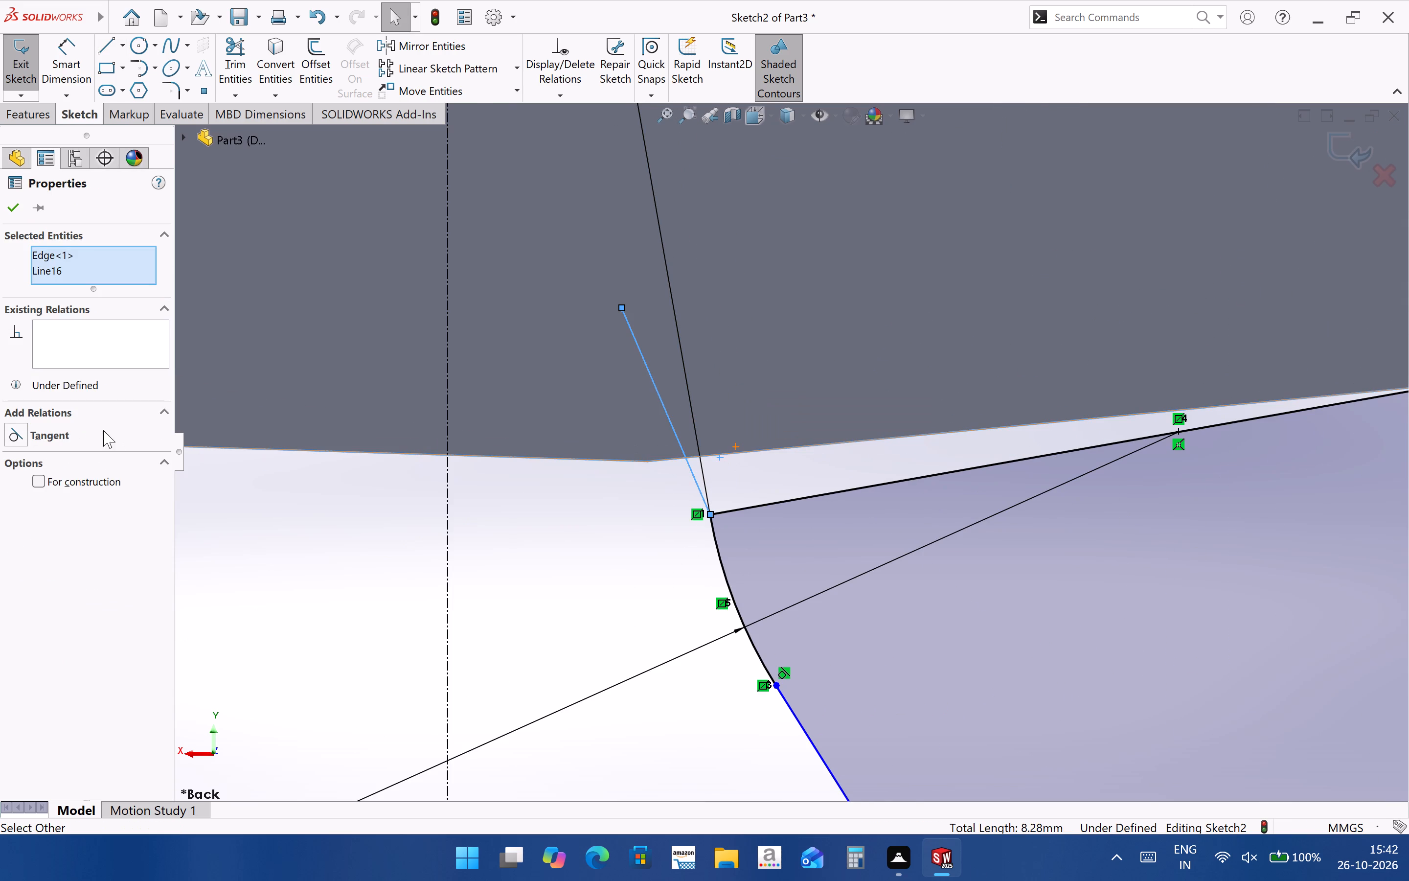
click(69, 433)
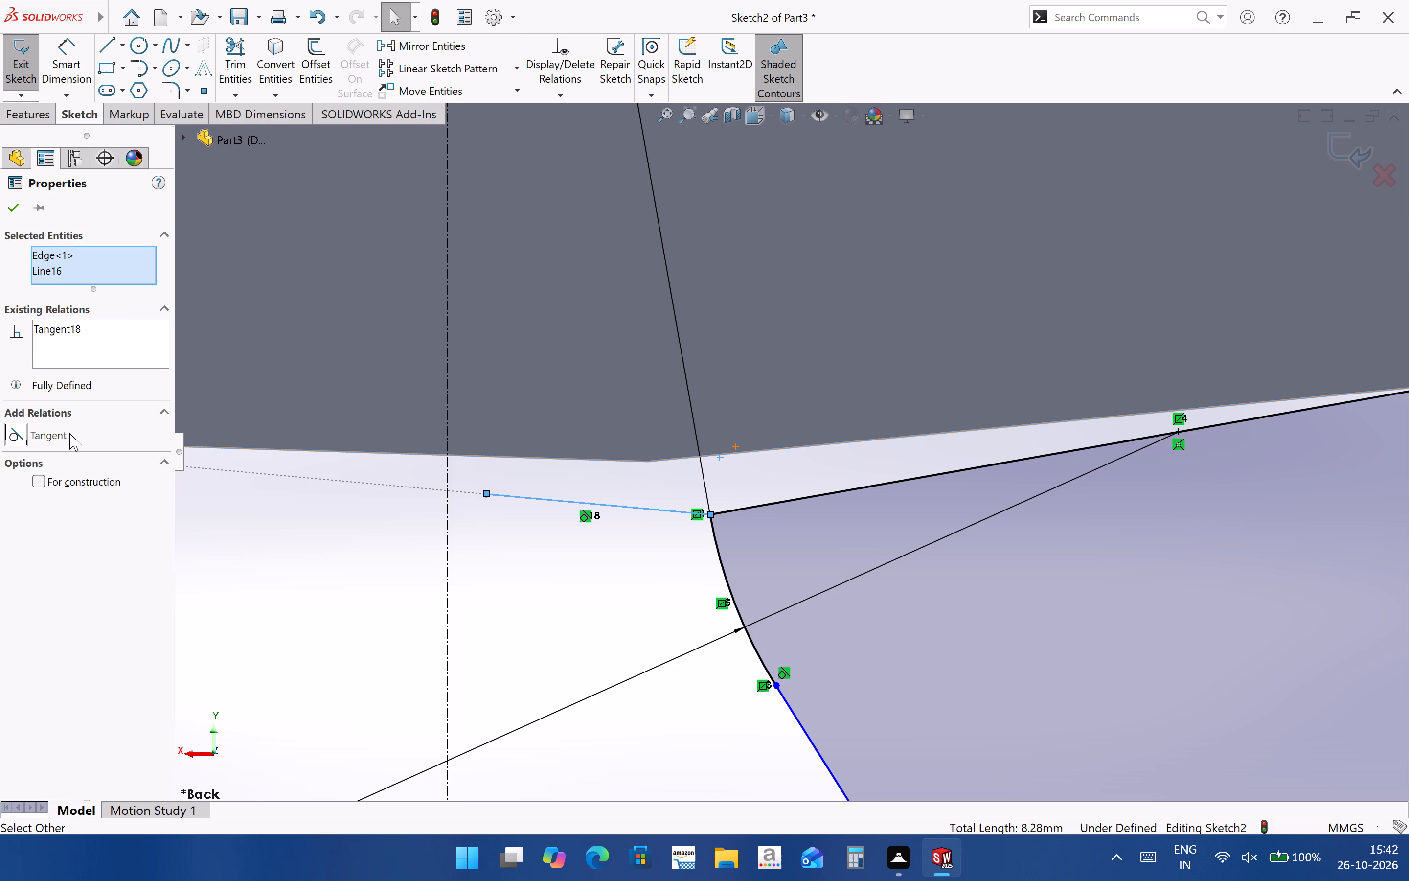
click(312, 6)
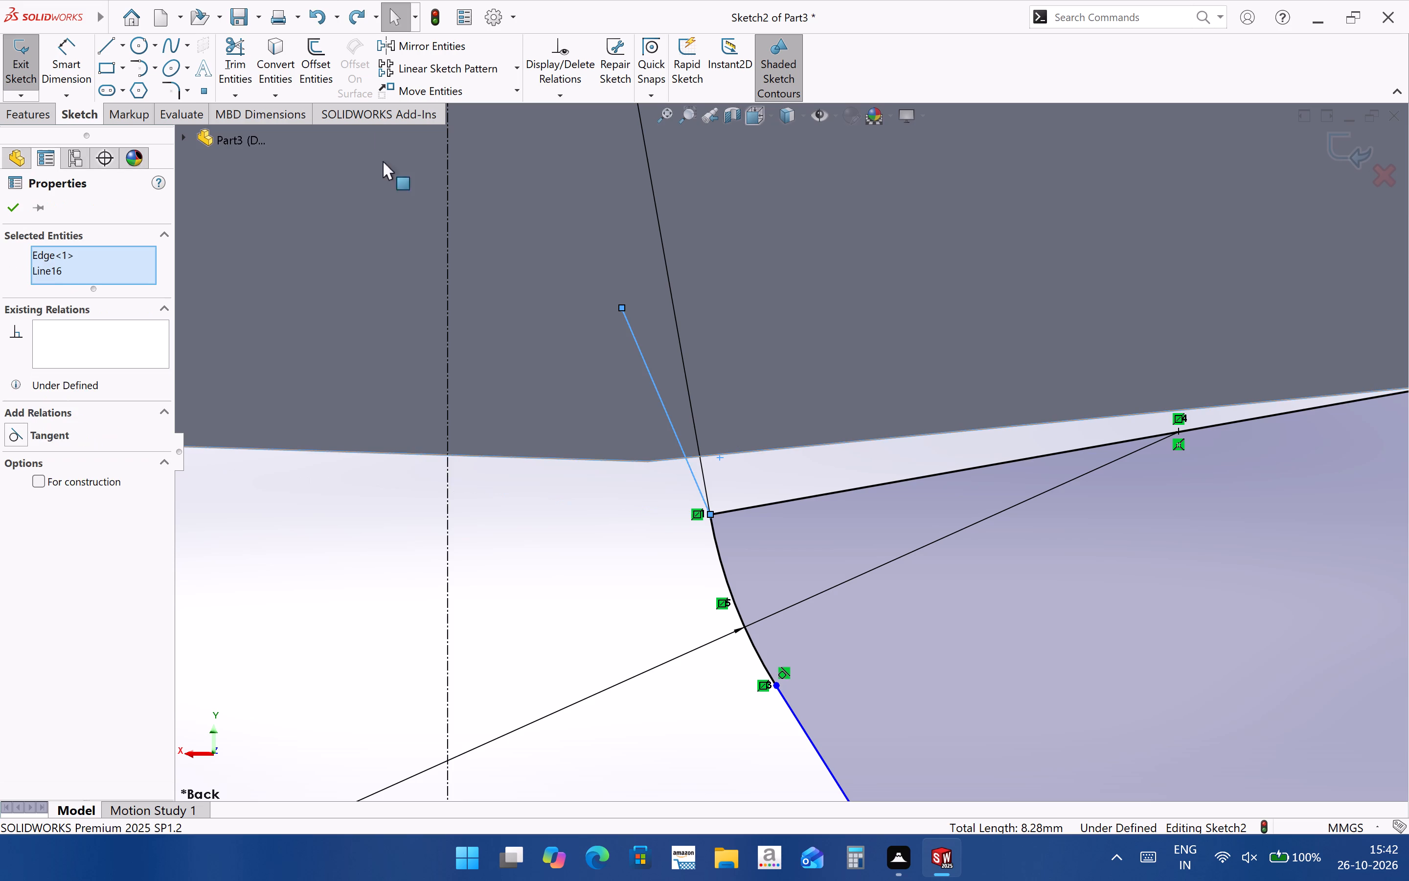
Convert the gear body's circular edge into a sketch circle.
scroll(722, 475, up, 8)
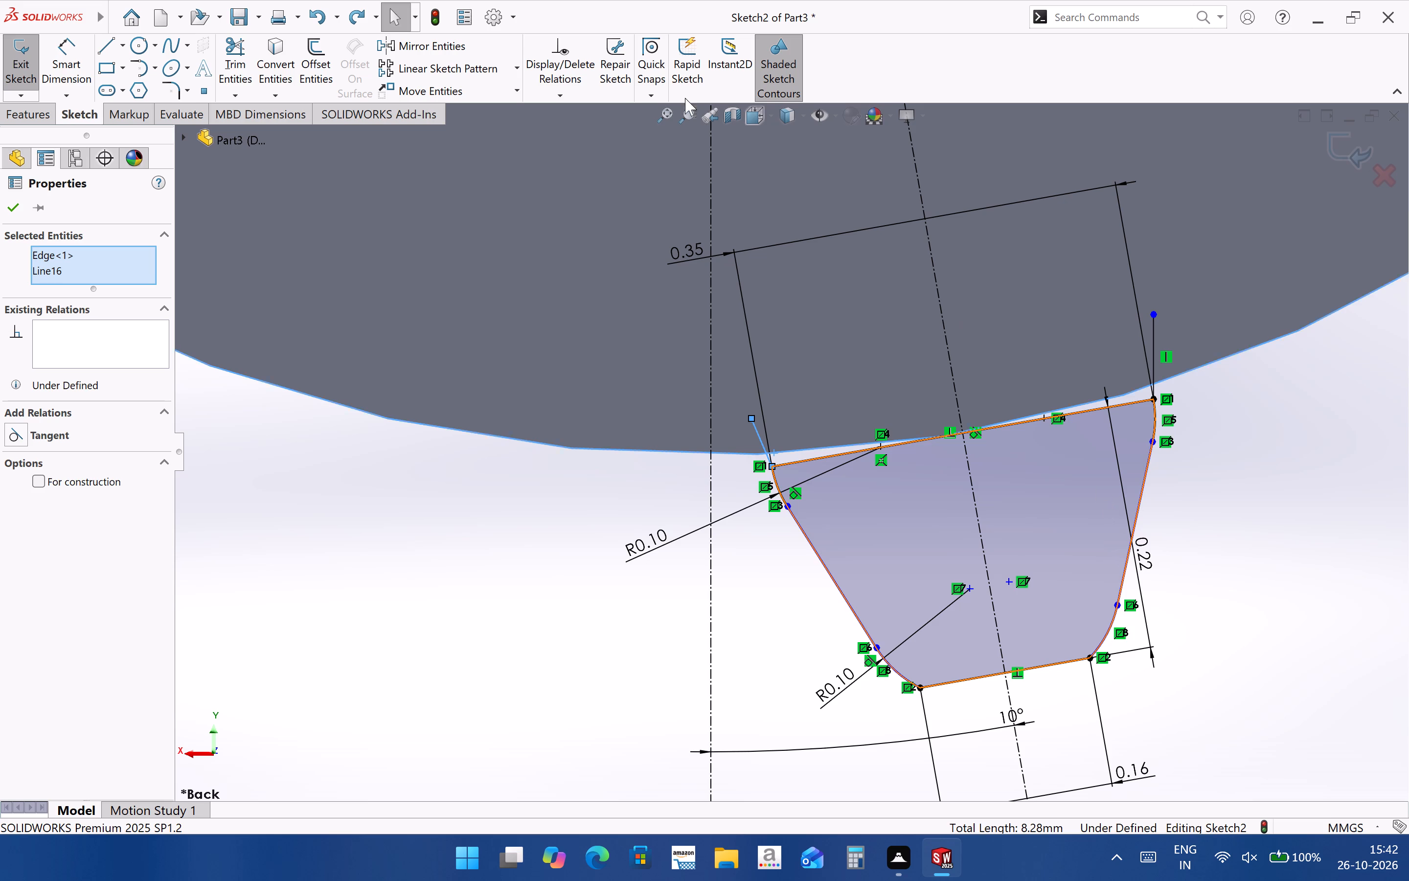
click(279, 63)
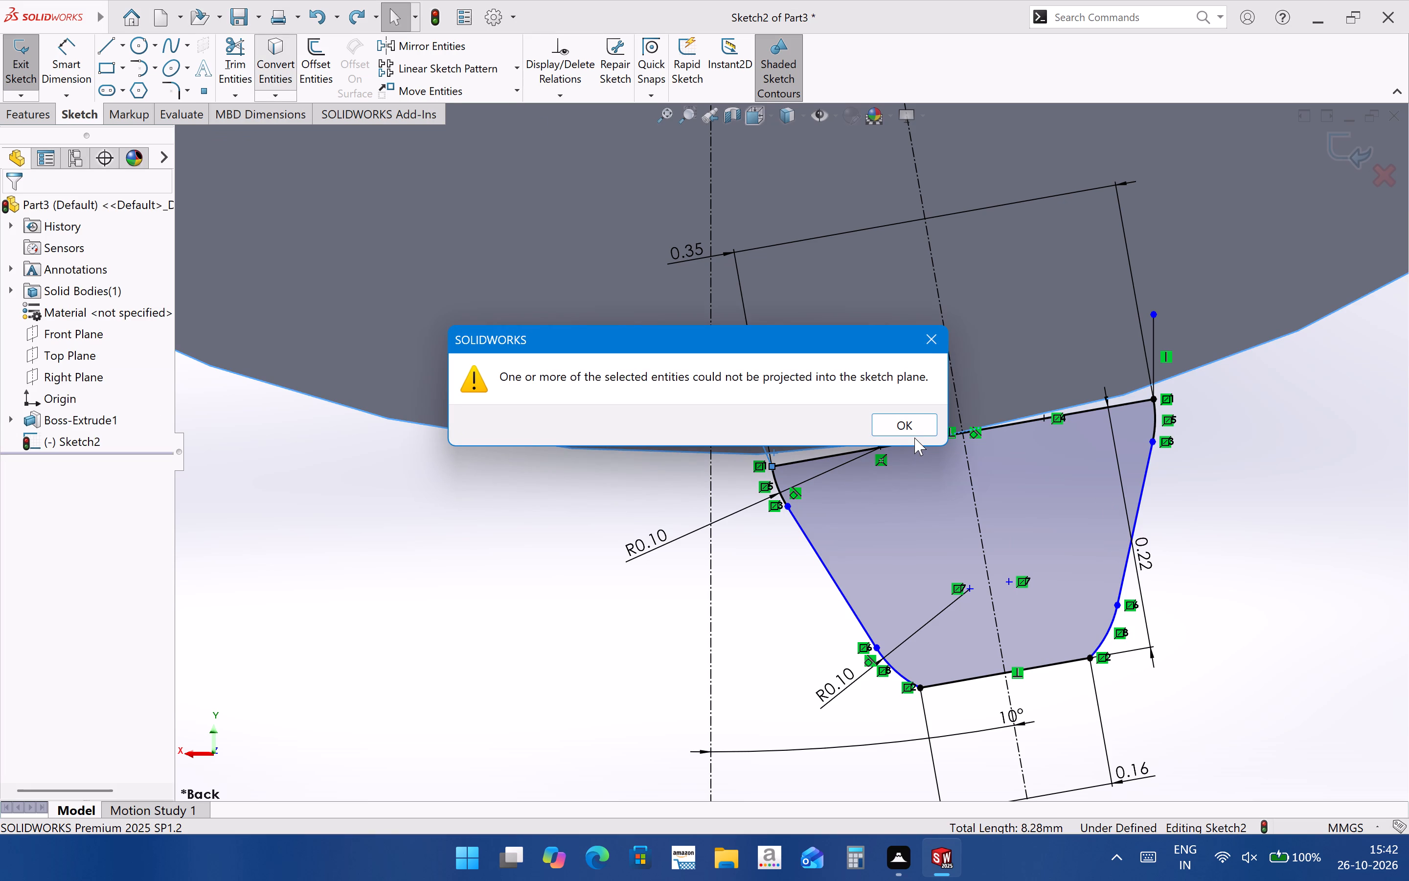
click(914, 438)
click(914, 432)
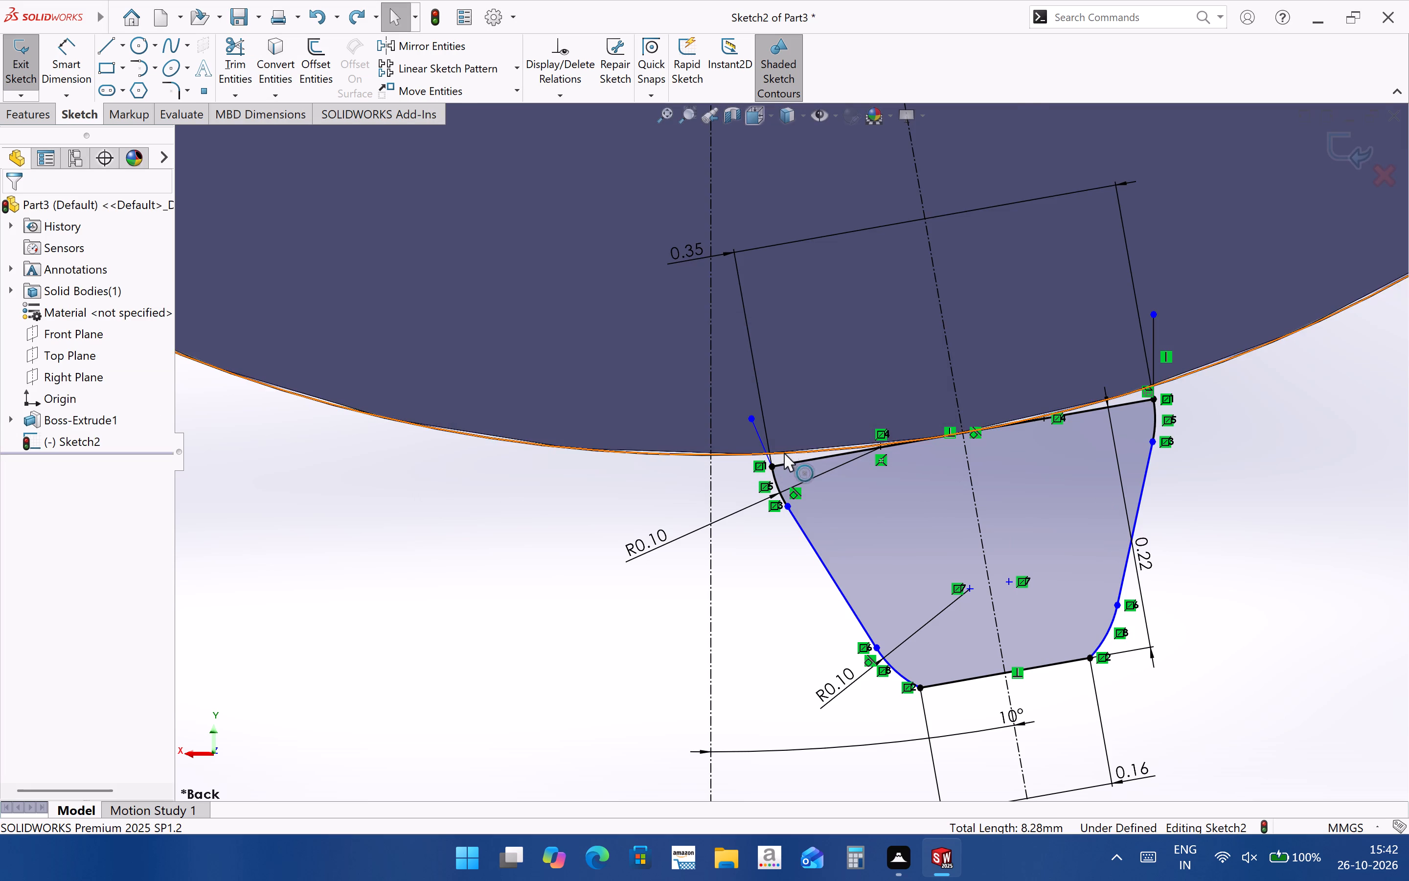
Trim the converted circle outside the tooth on the vertical centerline's side, and the slanted line's overshoot past the circle.
scroll(786, 456, down, 3)
click(811, 449)
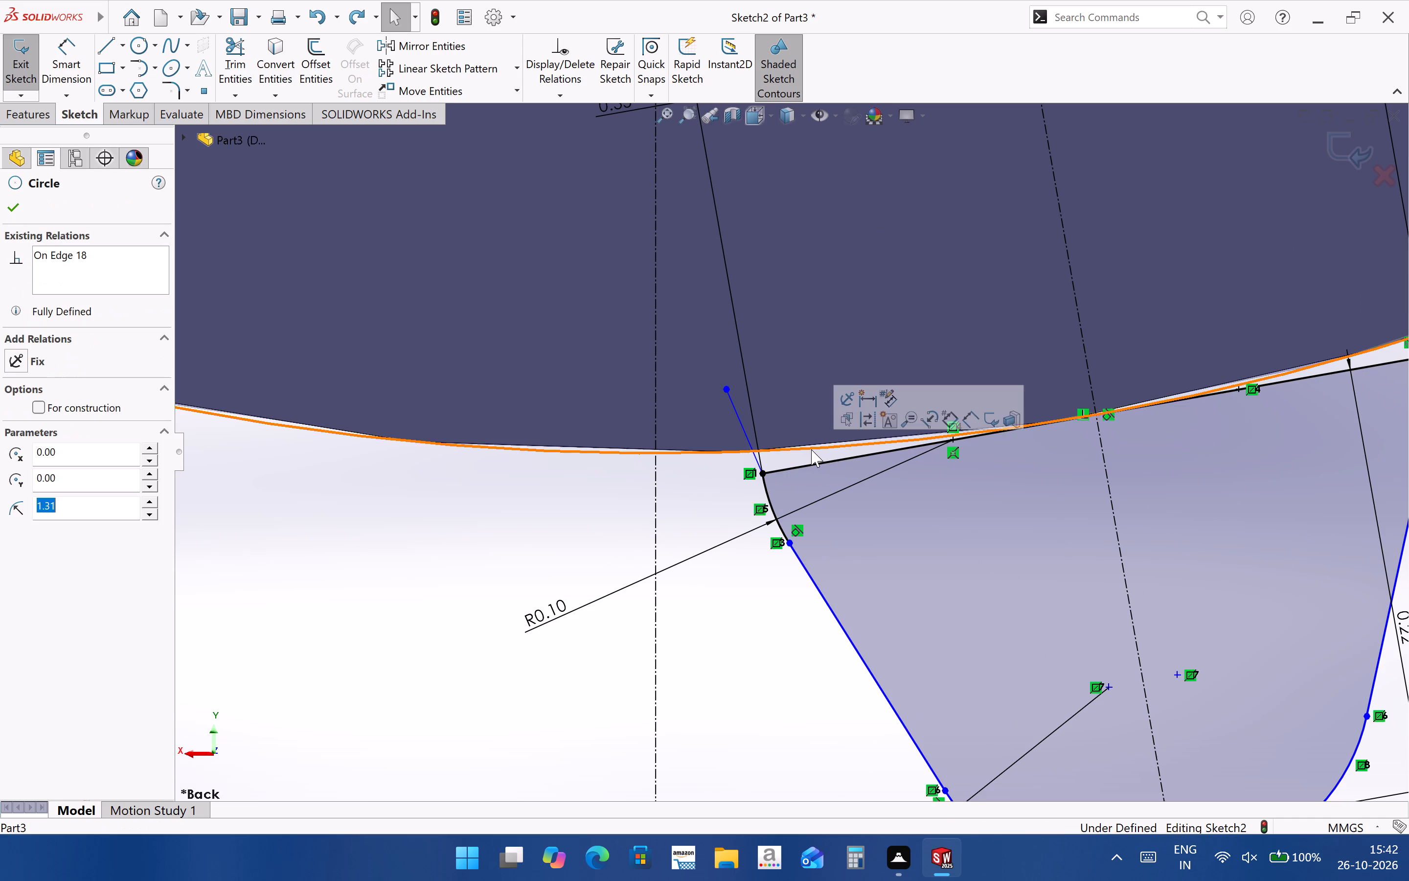
scroll(667, 463, up, 3)
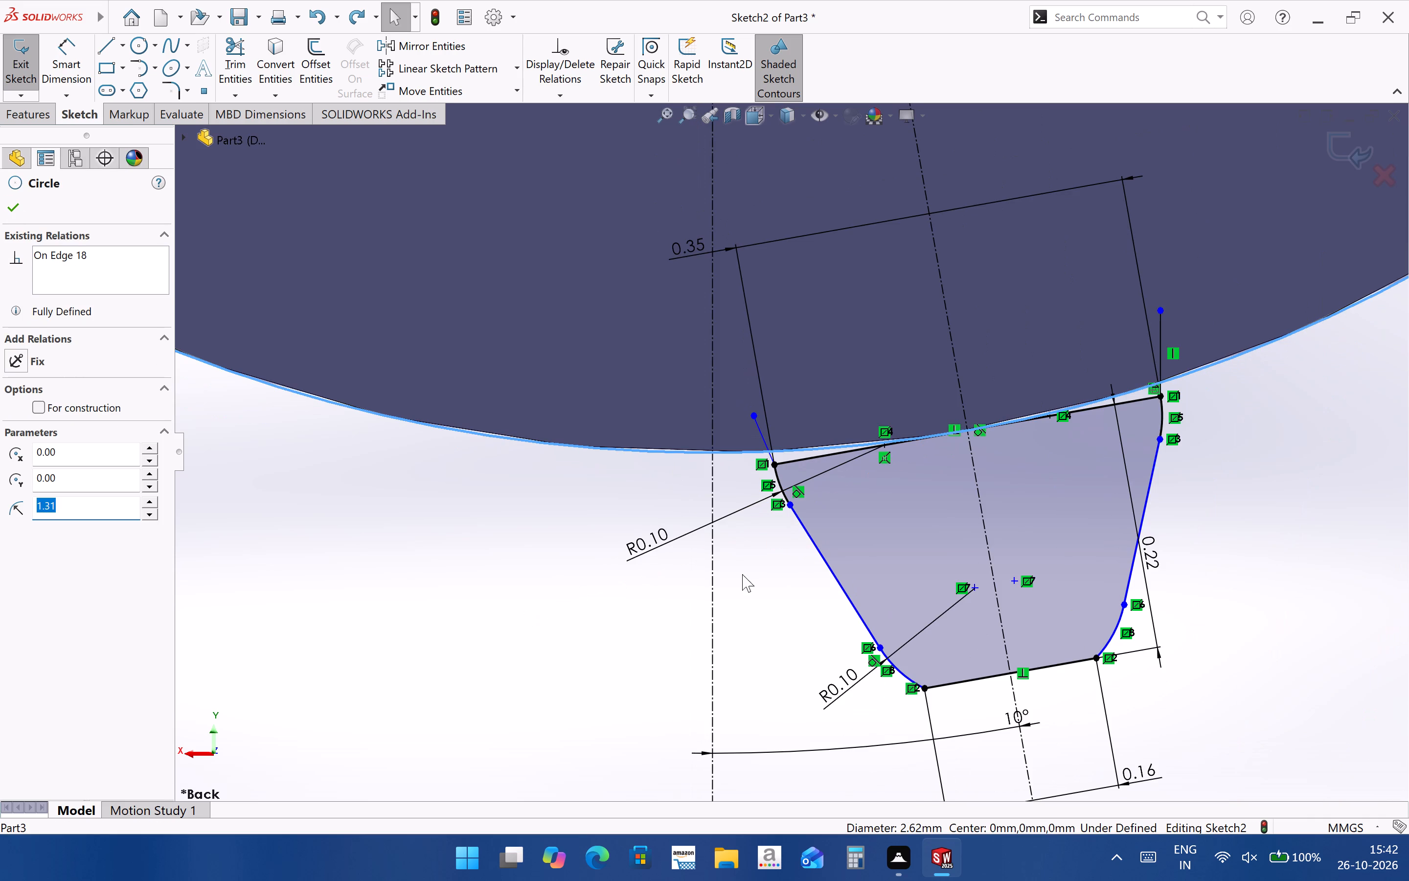
click(232, 50)
drag(724, 482, 726, 430)
drag(740, 443, 763, 431)
drag(537, 486, 567, 384)
Trim away the straight root line and the vertical line's overshoot past the circle.
drag(814, 467, 808, 453)
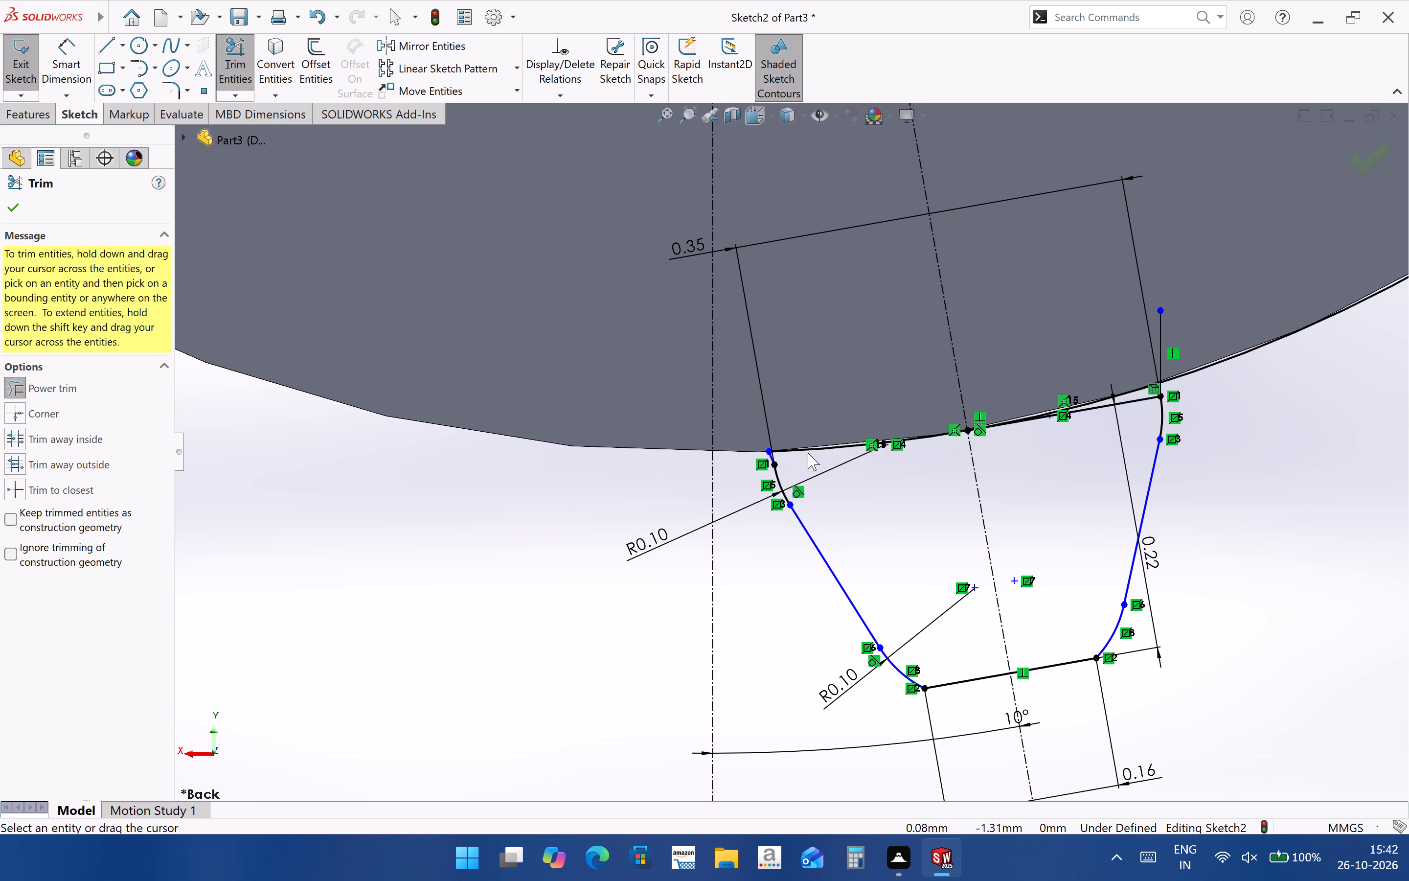
scroll(1154, 326, down, 3)
scroll(1112, 391, down, 1)
drag(998, 553, 1008, 507)
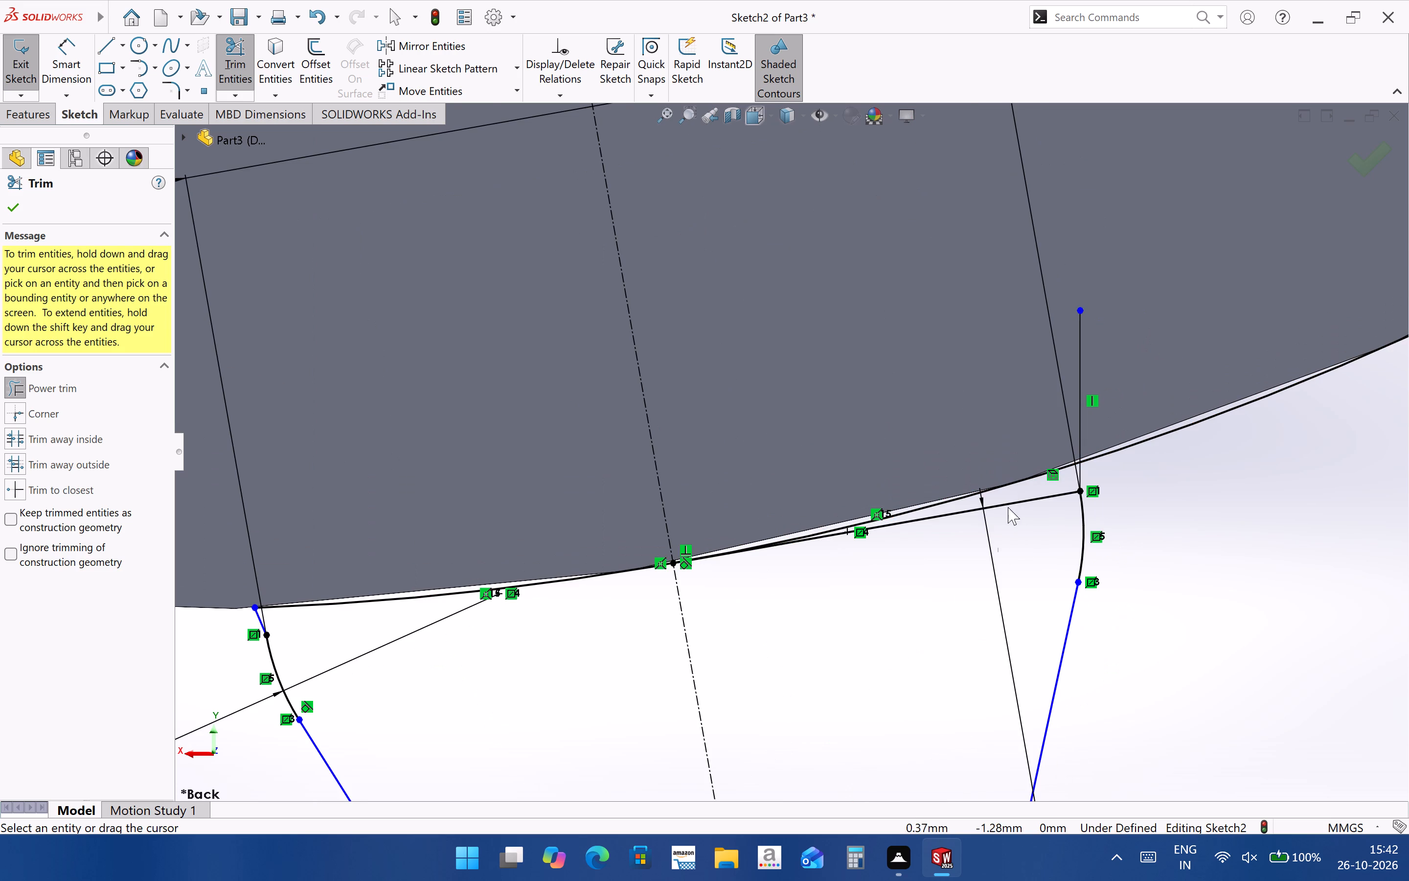
drag(1008, 507, 1014, 495)
drag(1048, 390, 1113, 386)
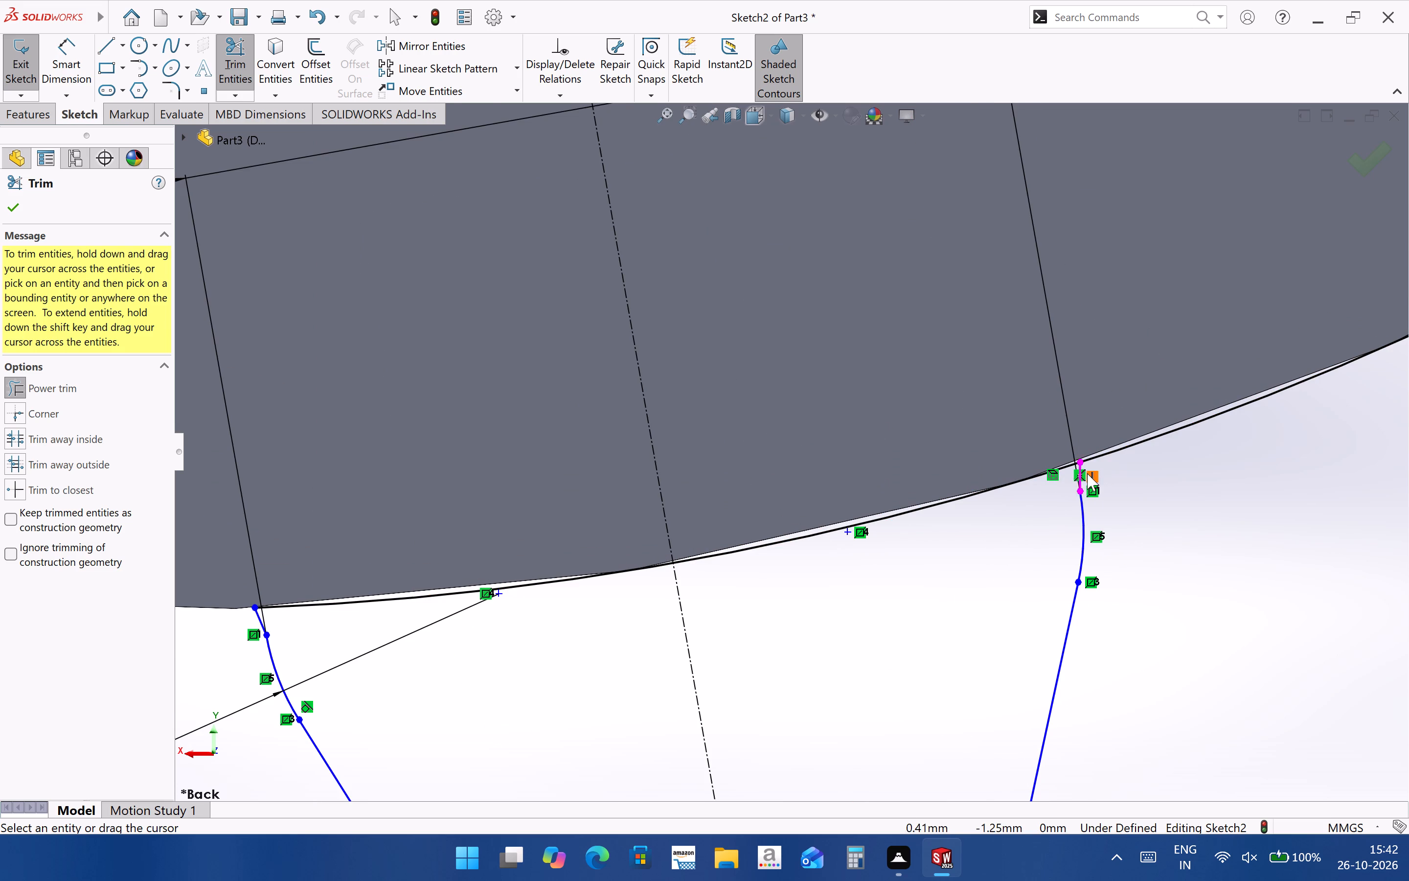
Examine both root corners where the short flank extensions meet the converted circle.
scroll(1092, 473, down, 4)
scroll(1010, 461, down, 4)
scroll(987, 491, up, 12)
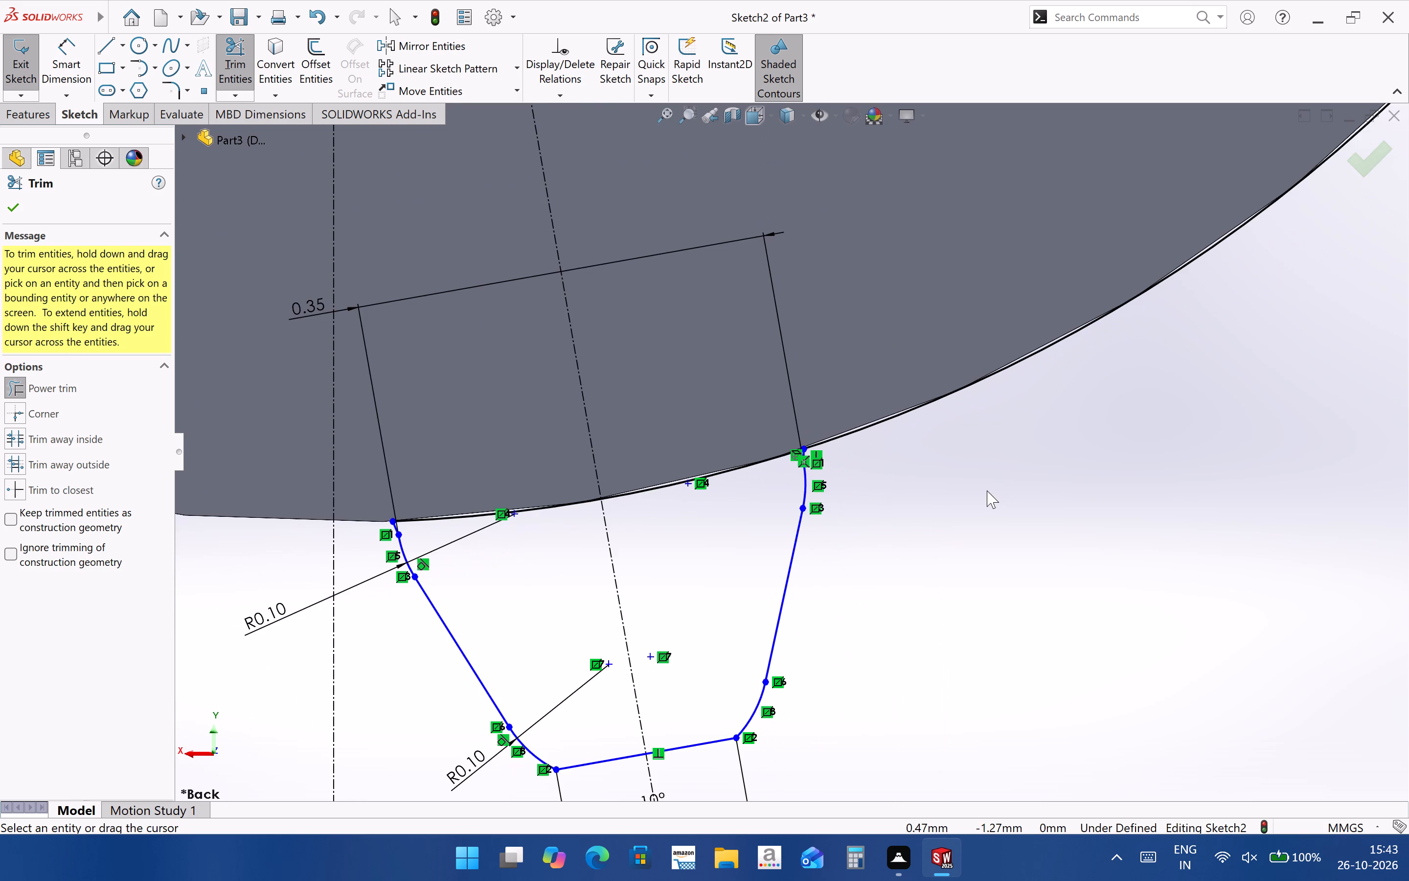
scroll(681, 535, down, 3)
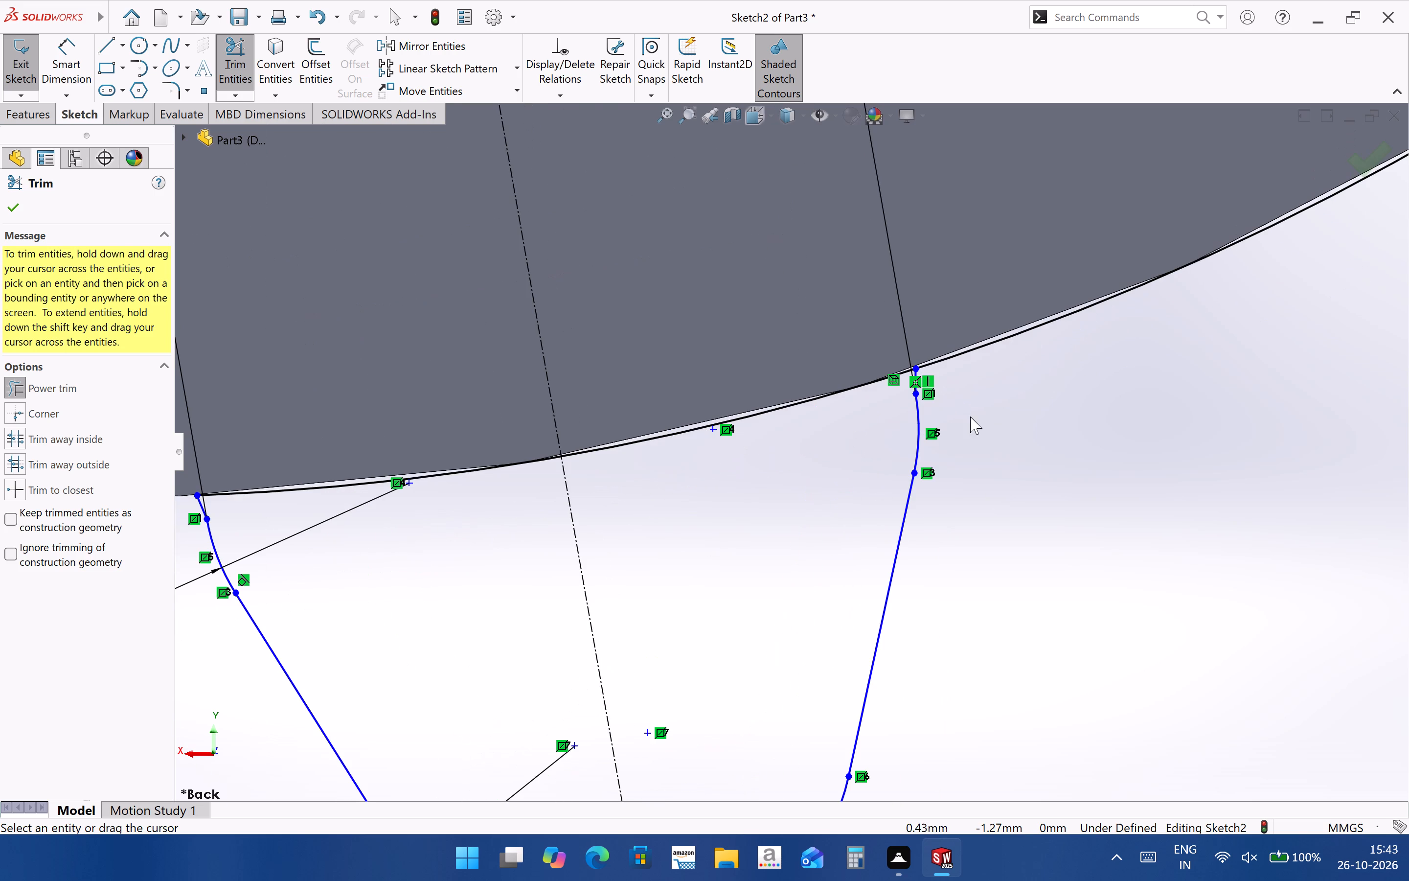
scroll(944, 417, down, 10)
scroll(1022, 421, up, 6)
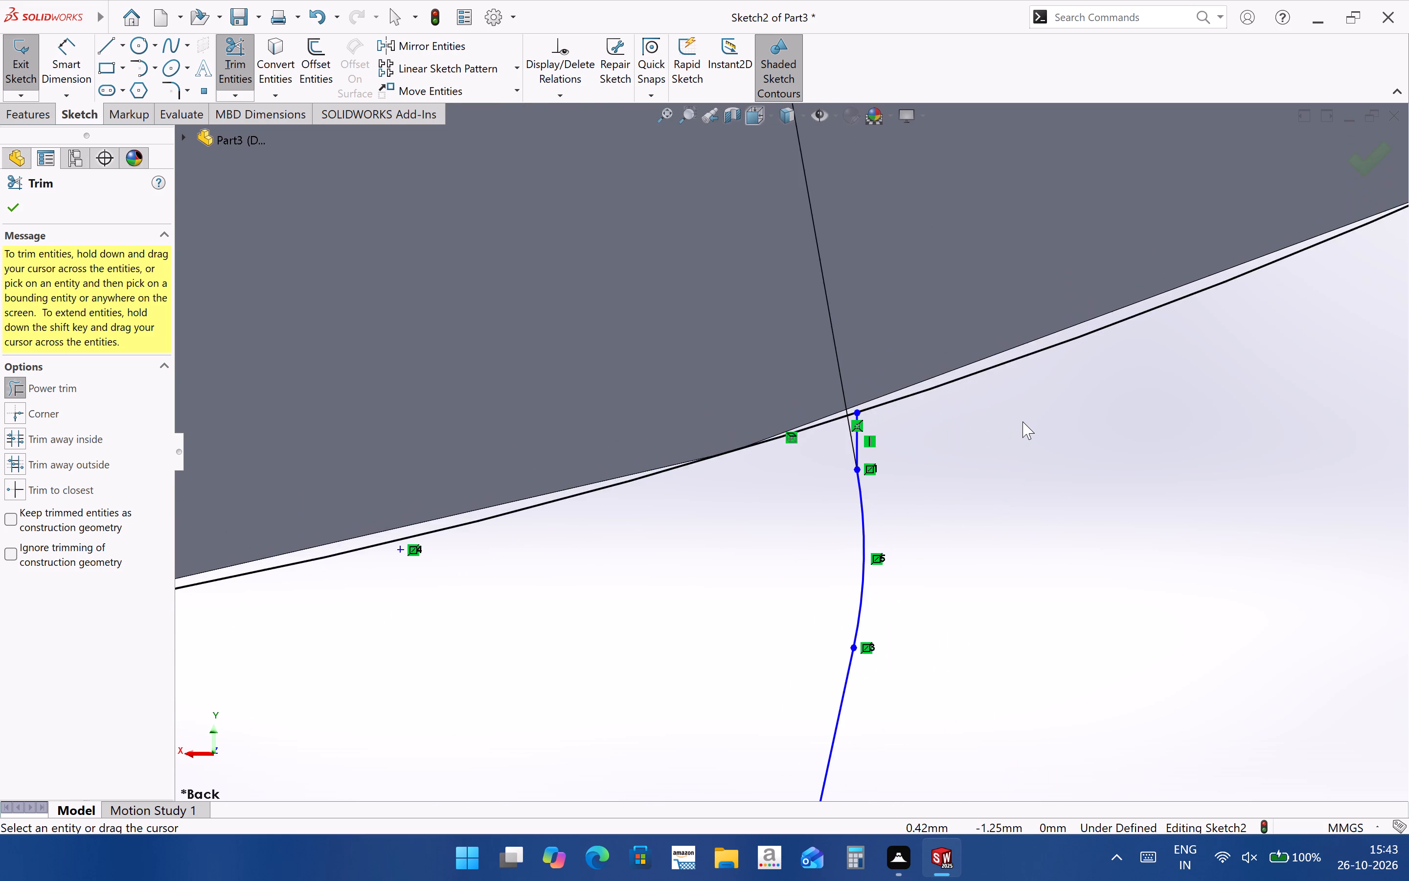
scroll(1023, 421, up, 9)
scroll(622, 464, down, 10)
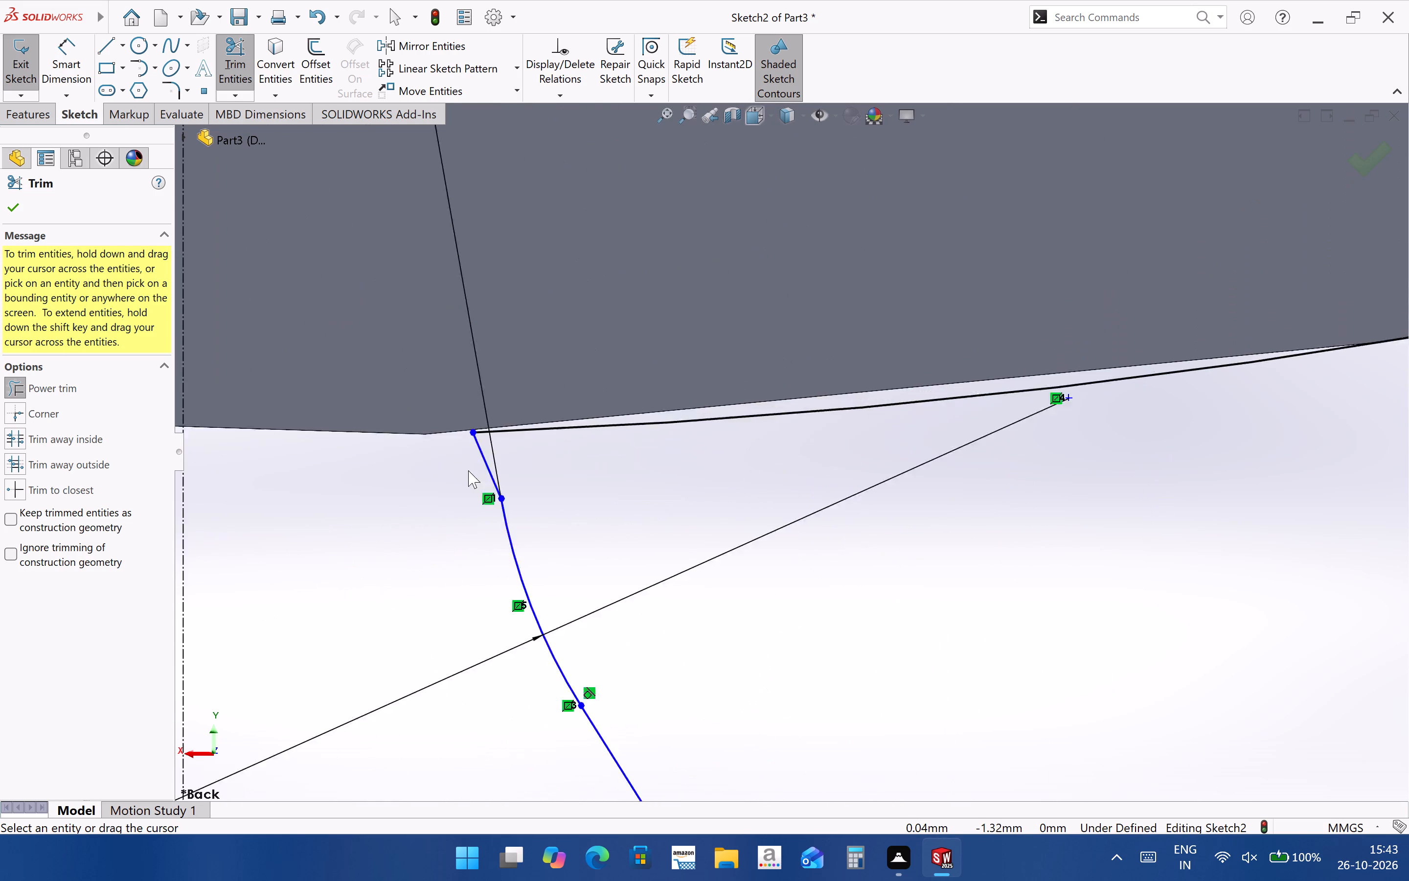
scroll(468, 470, down, 9)
scroll(713, 512, up, 9)
scroll(804, 608, down, 3)
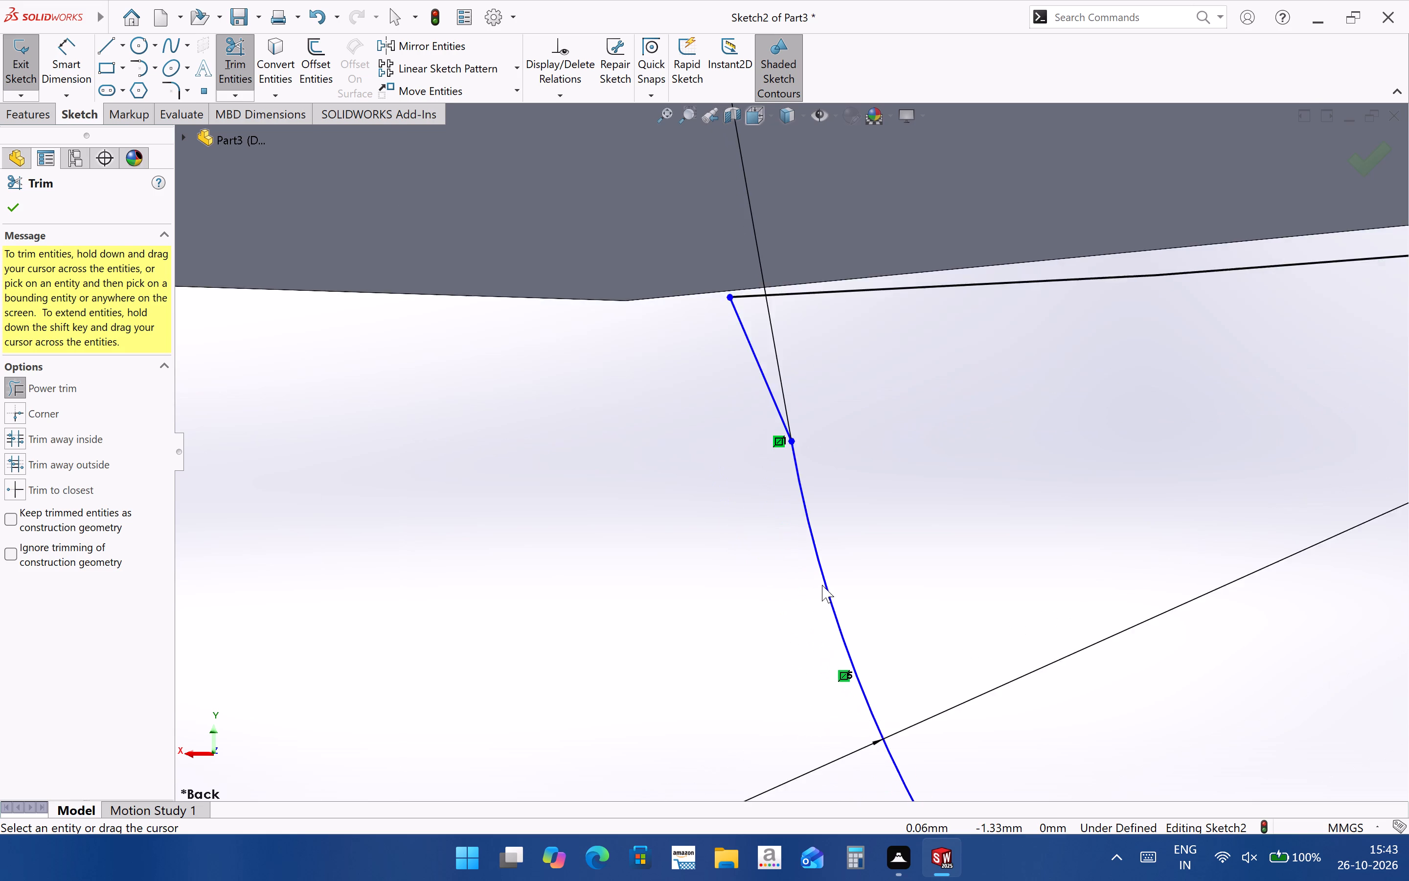
scroll(832, 573, up, 13)
scroll(1068, 410, down, 6)
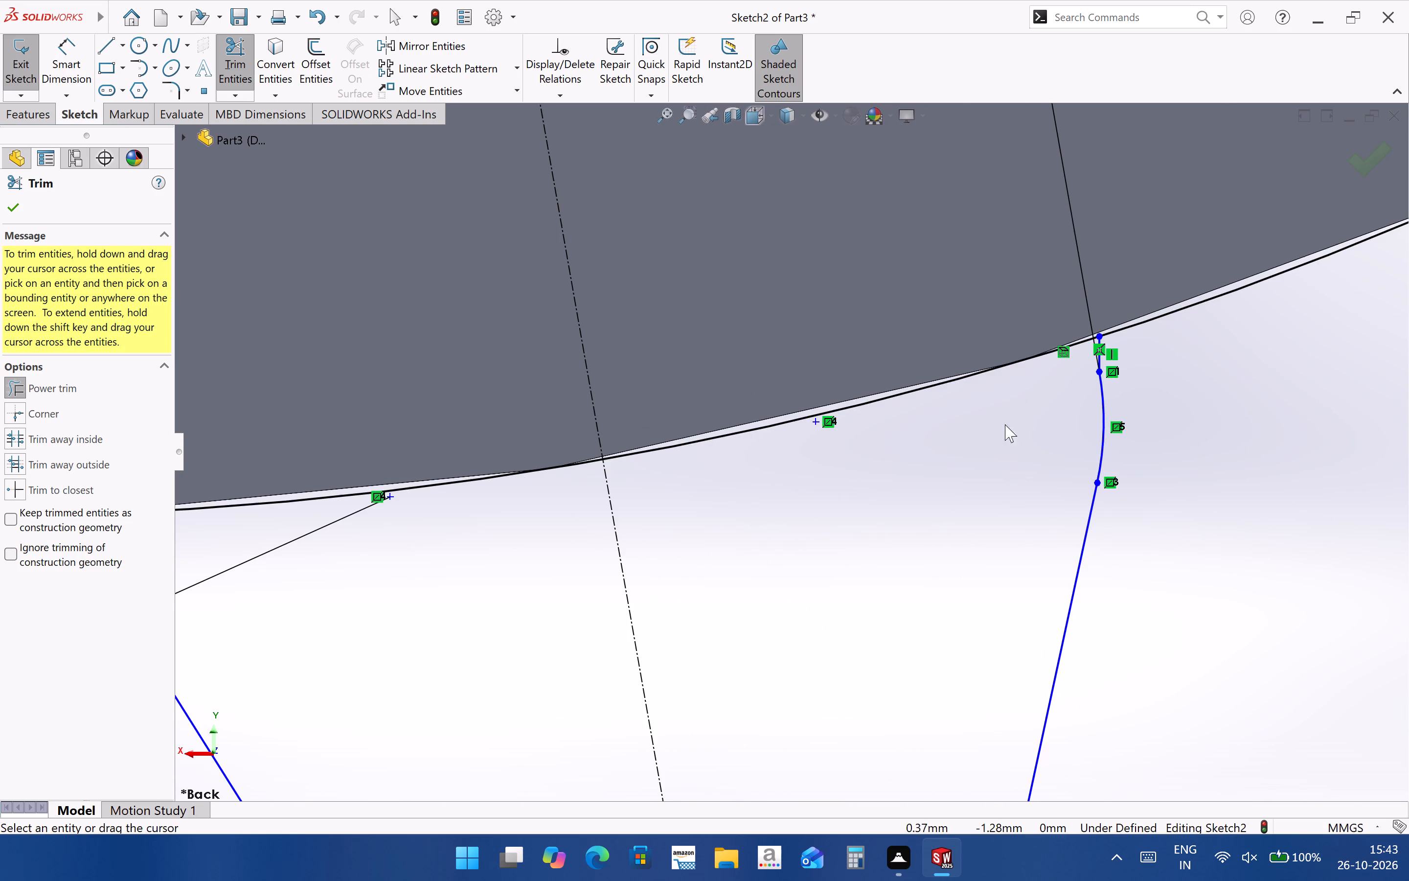
scroll(1121, 477, up, 4)
Trim the remaining part of the converted circle outside the tooth to leave a closed profile on the gear edge.
drag(1146, 425, 1146, 422)
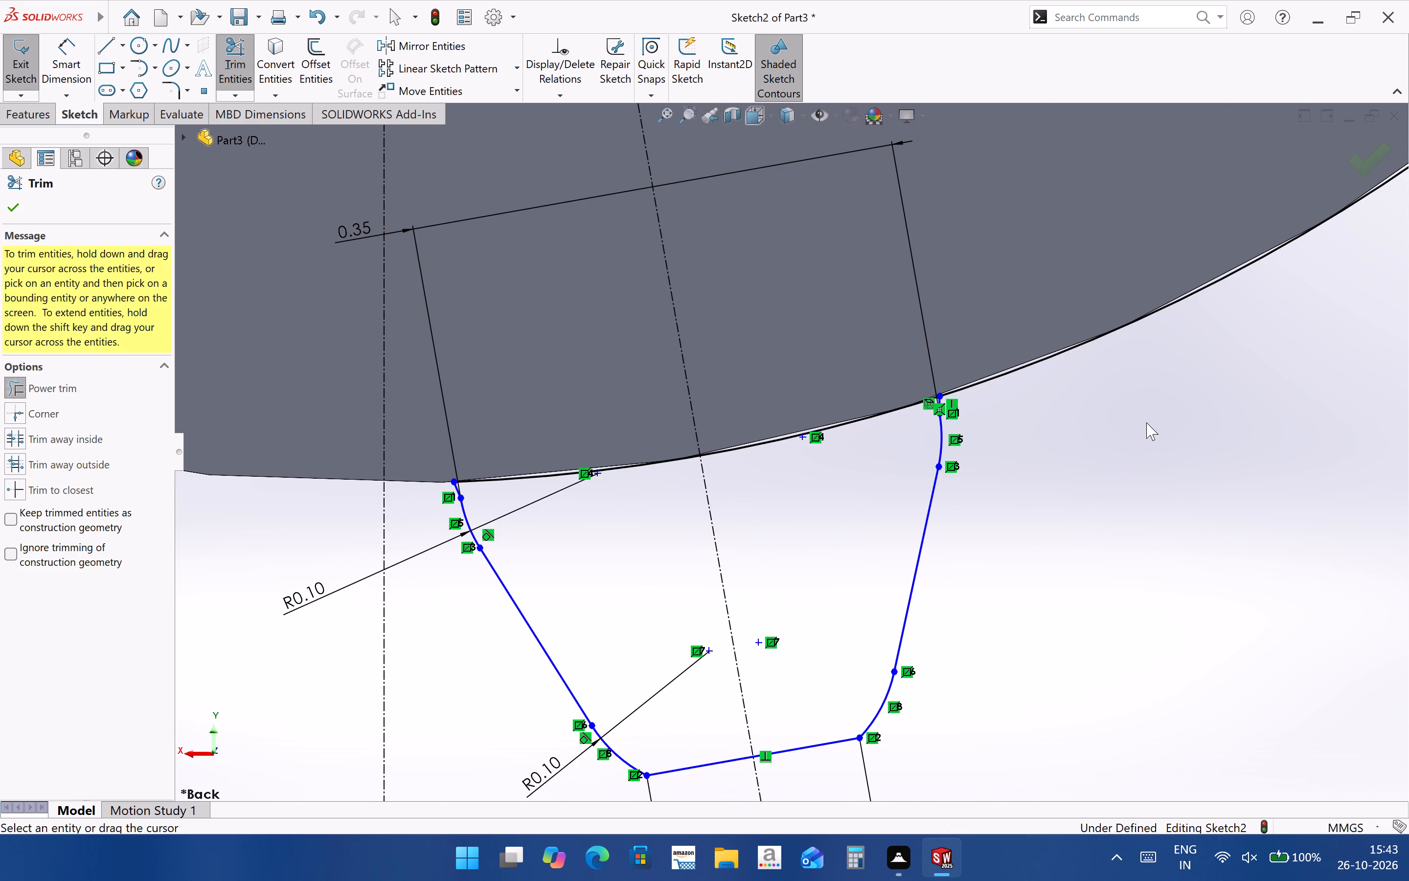
drag(1146, 422, 1139, 292)
scroll(1026, 543, up, 5)
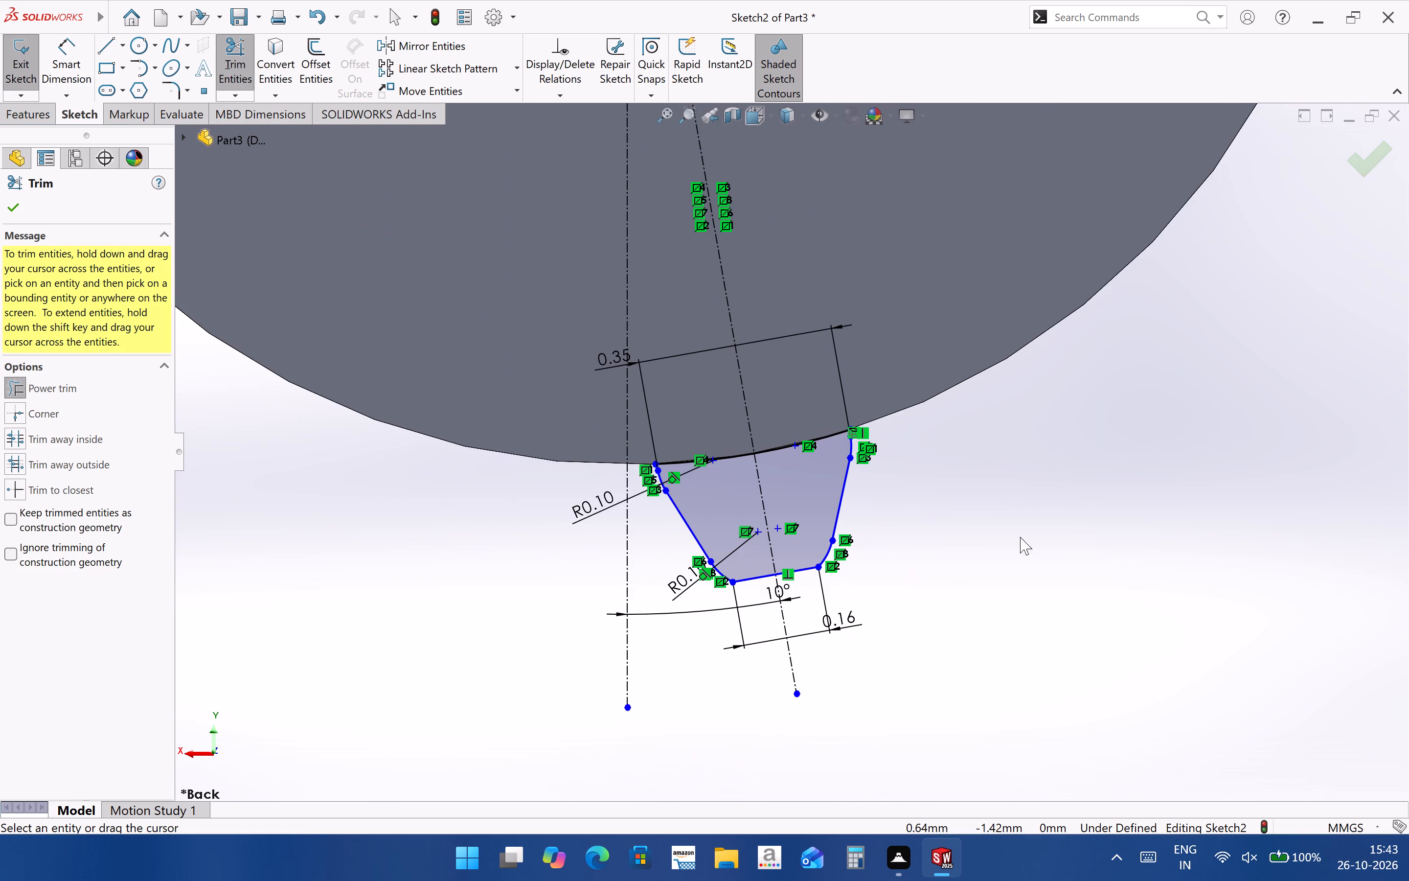
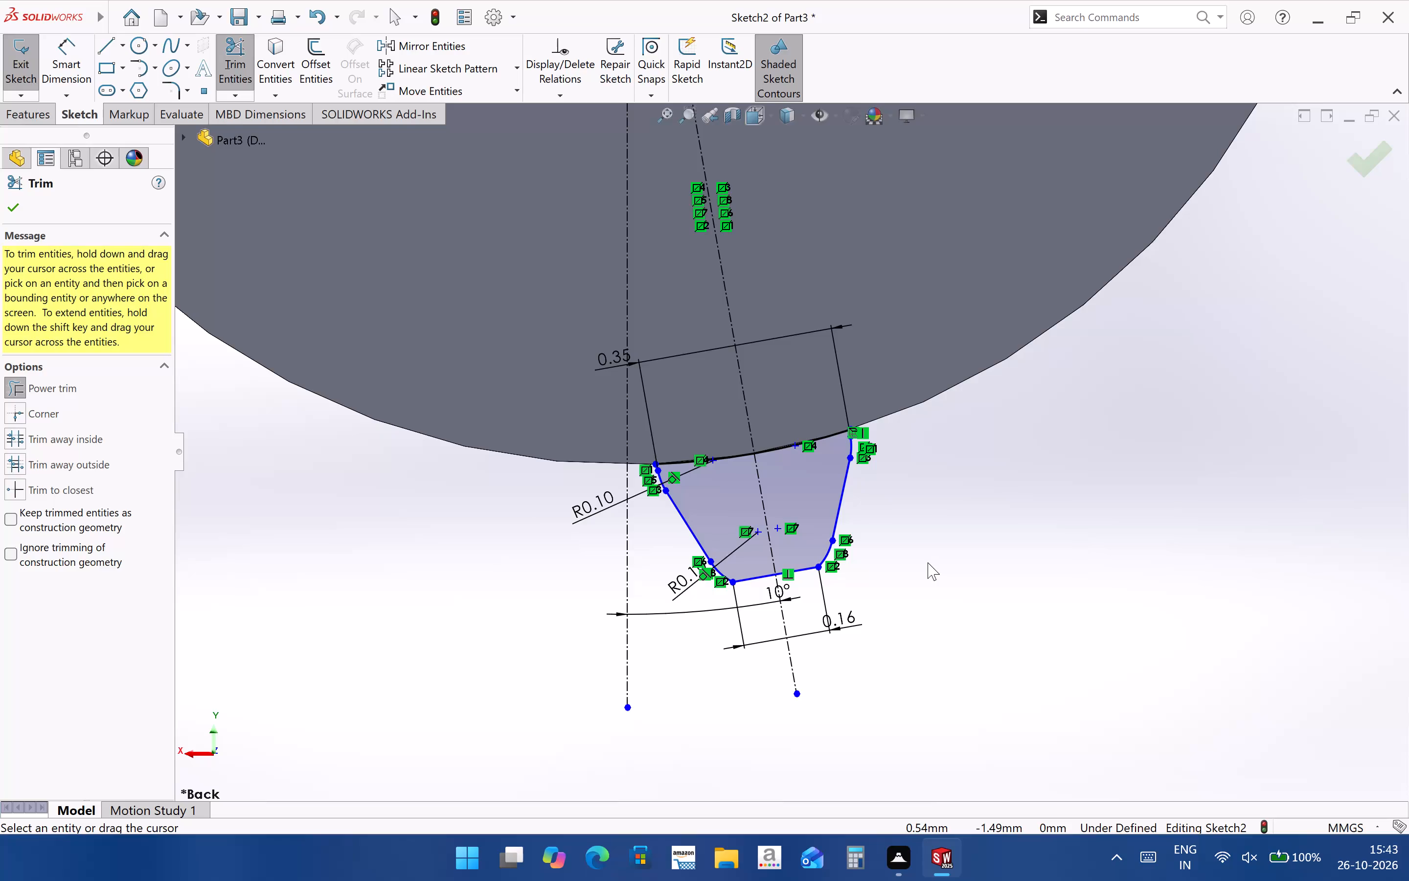
Close the tooth sketch and extrude the profile 2.40 mm in the reversed direction along the cylinder, merged with the gear body.
scroll(954, 543, up, 3)
middle_drag(900, 565, 887, 446)
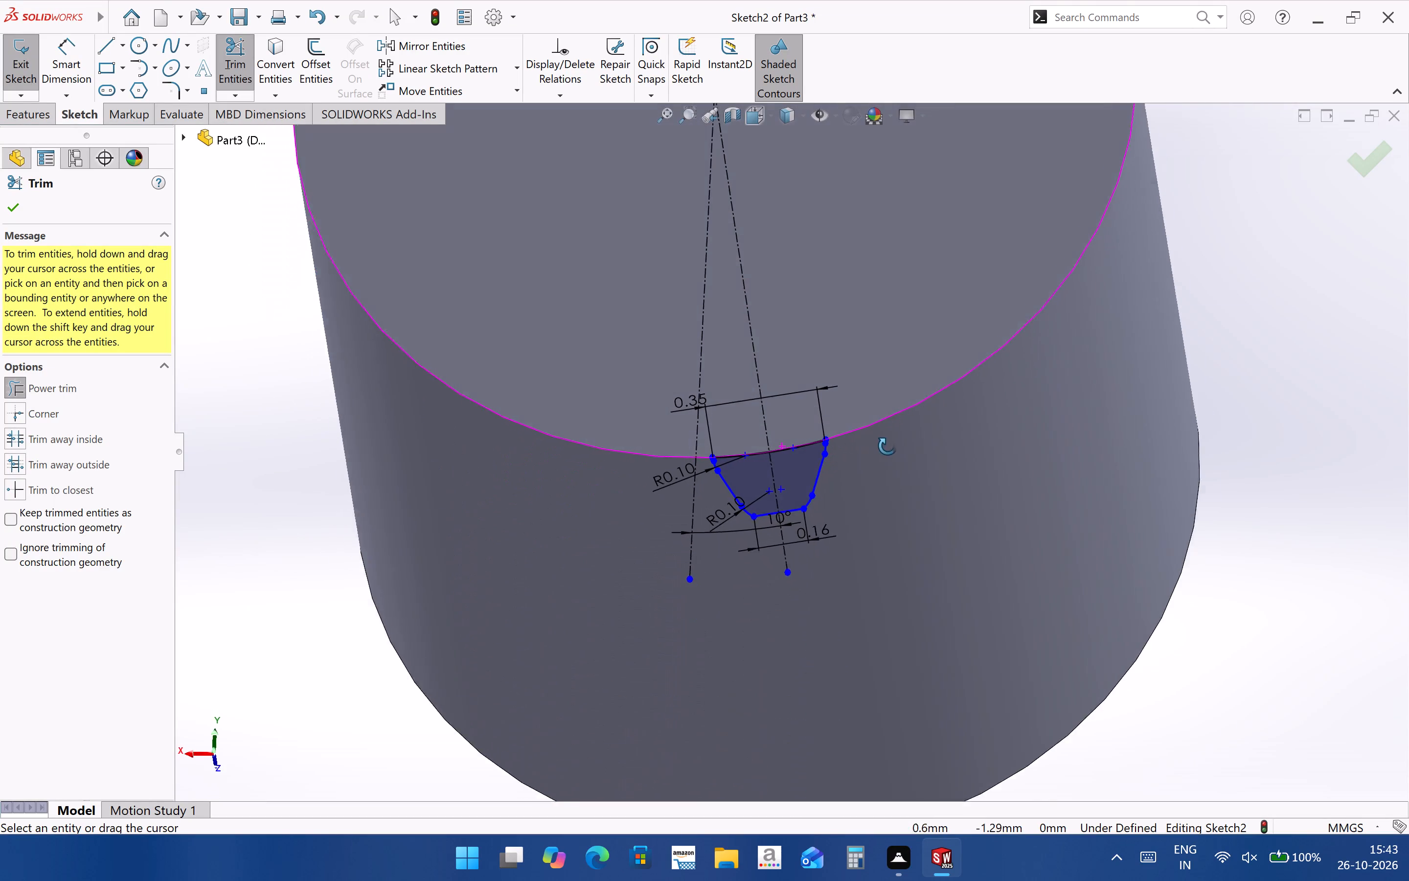
middle_drag(887, 446, 900, 512)
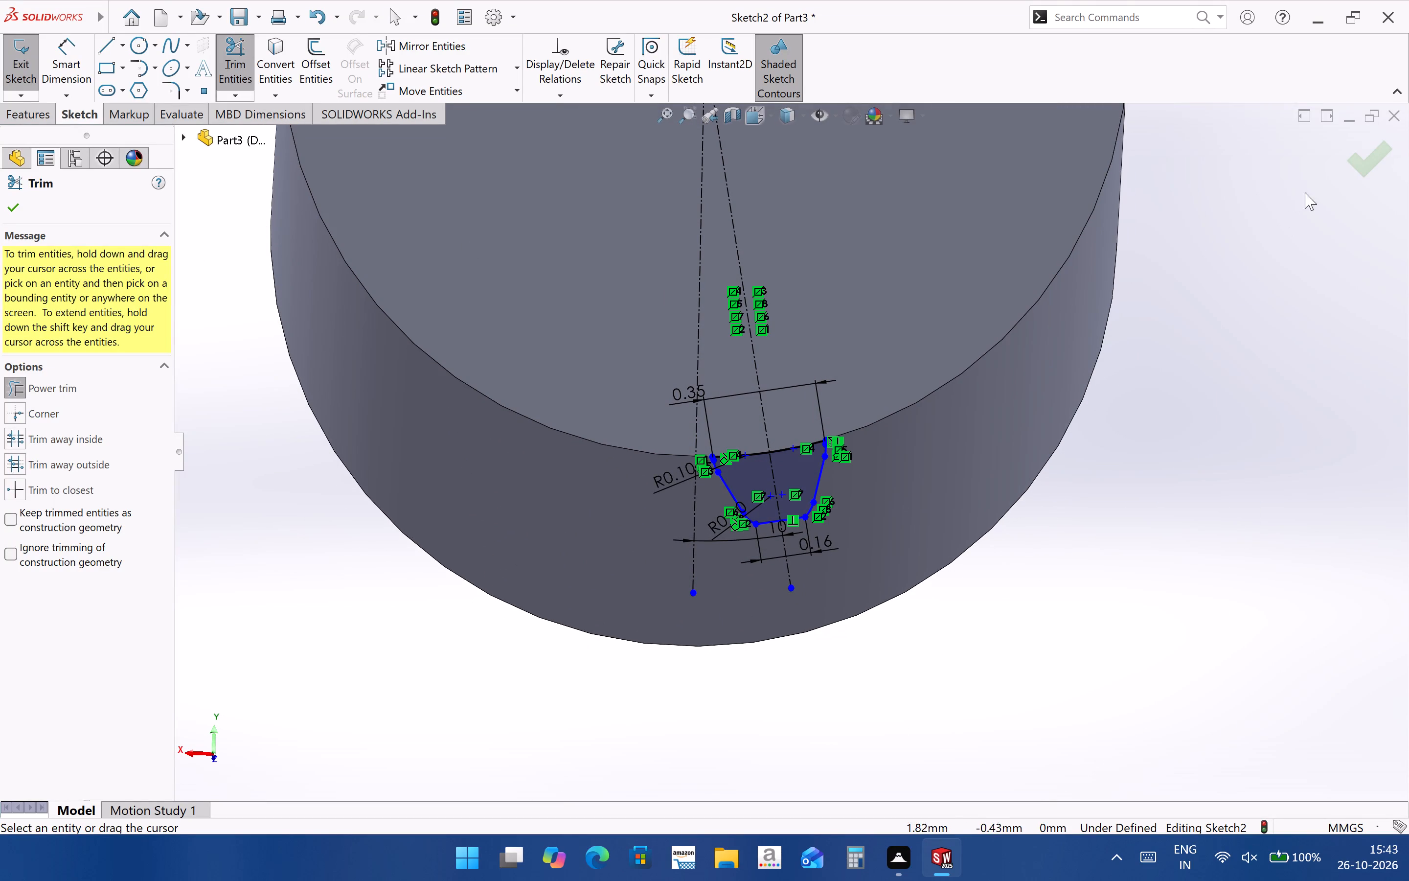
click(1357, 168)
click(1339, 148)
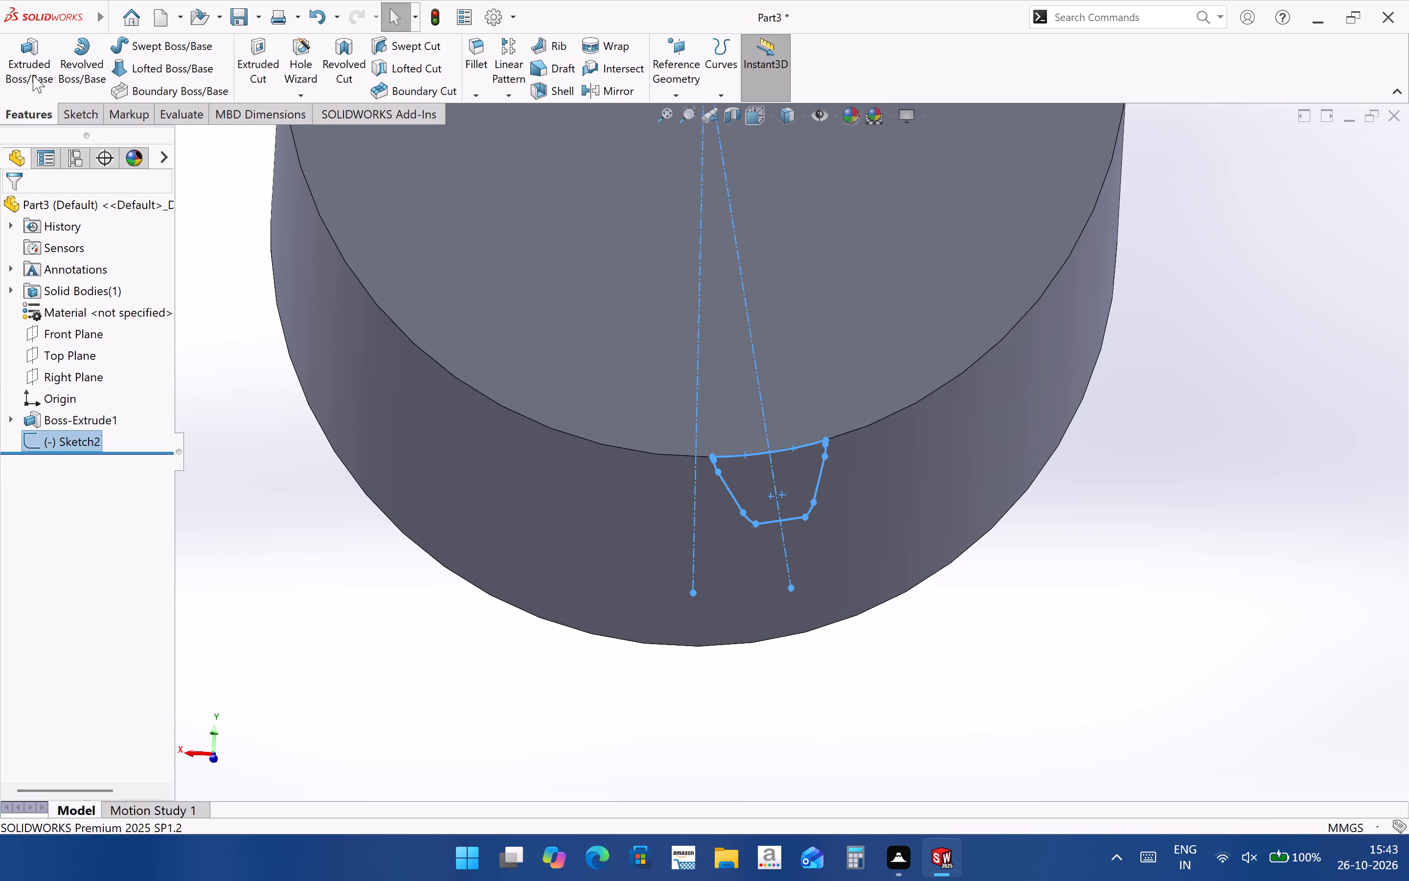
click(33, 75)
middle_drag(719, 493, 719, 491)
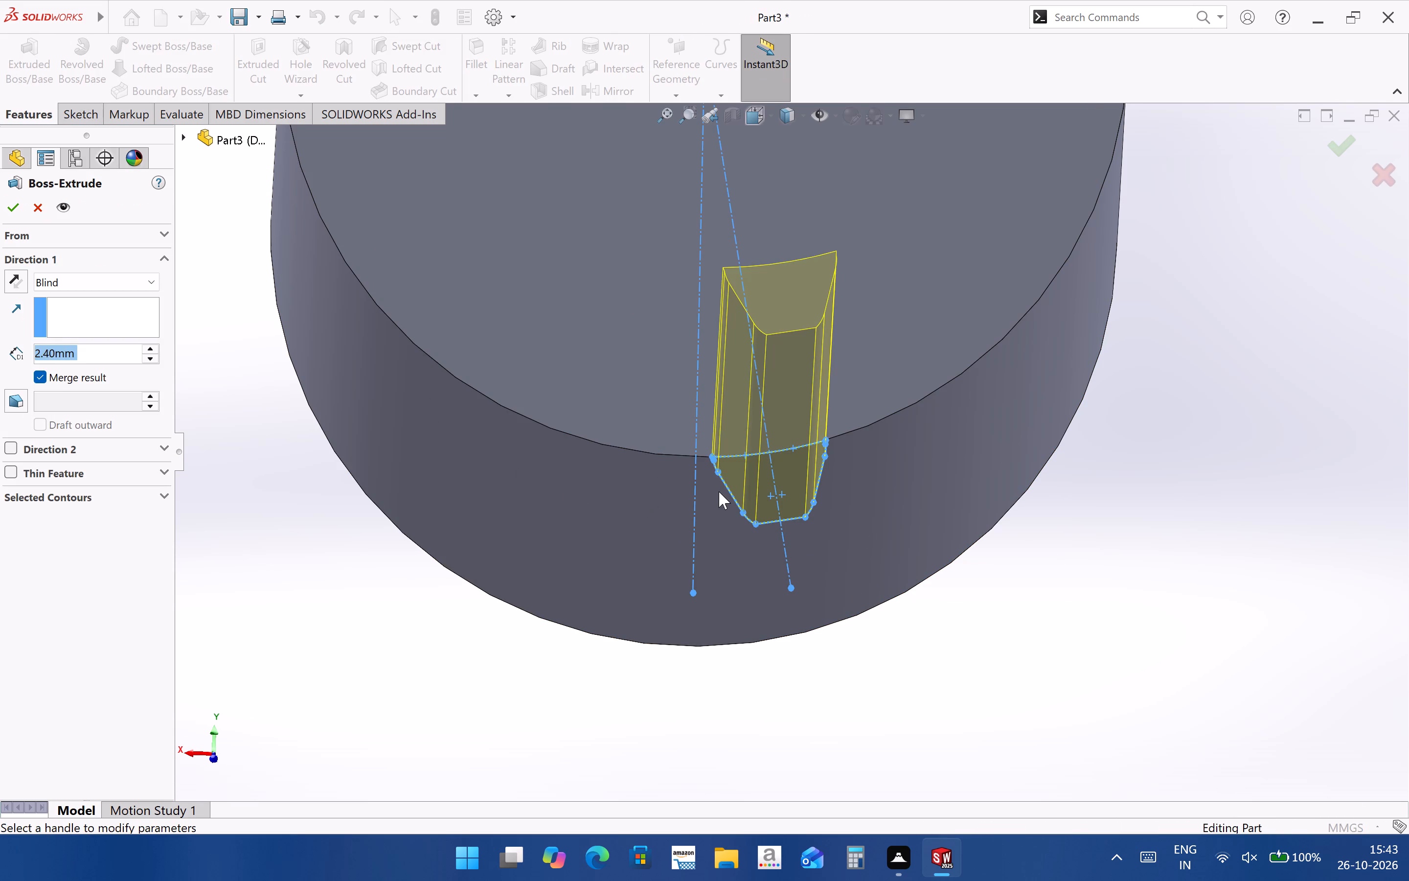
middle_drag(719, 491, 655, 540)
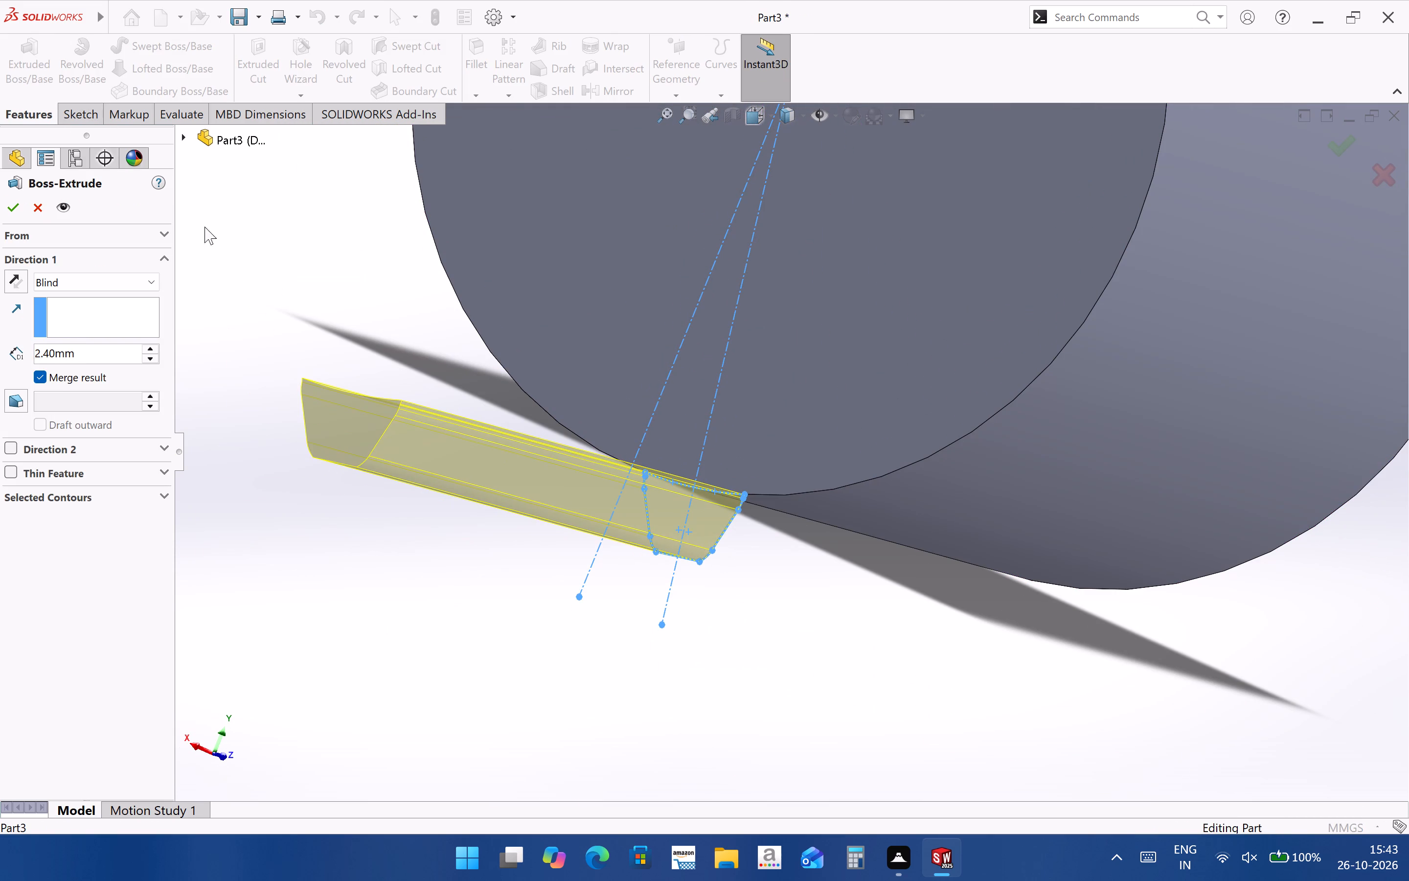
click(12, 271)
scroll(1013, 574, up, 5)
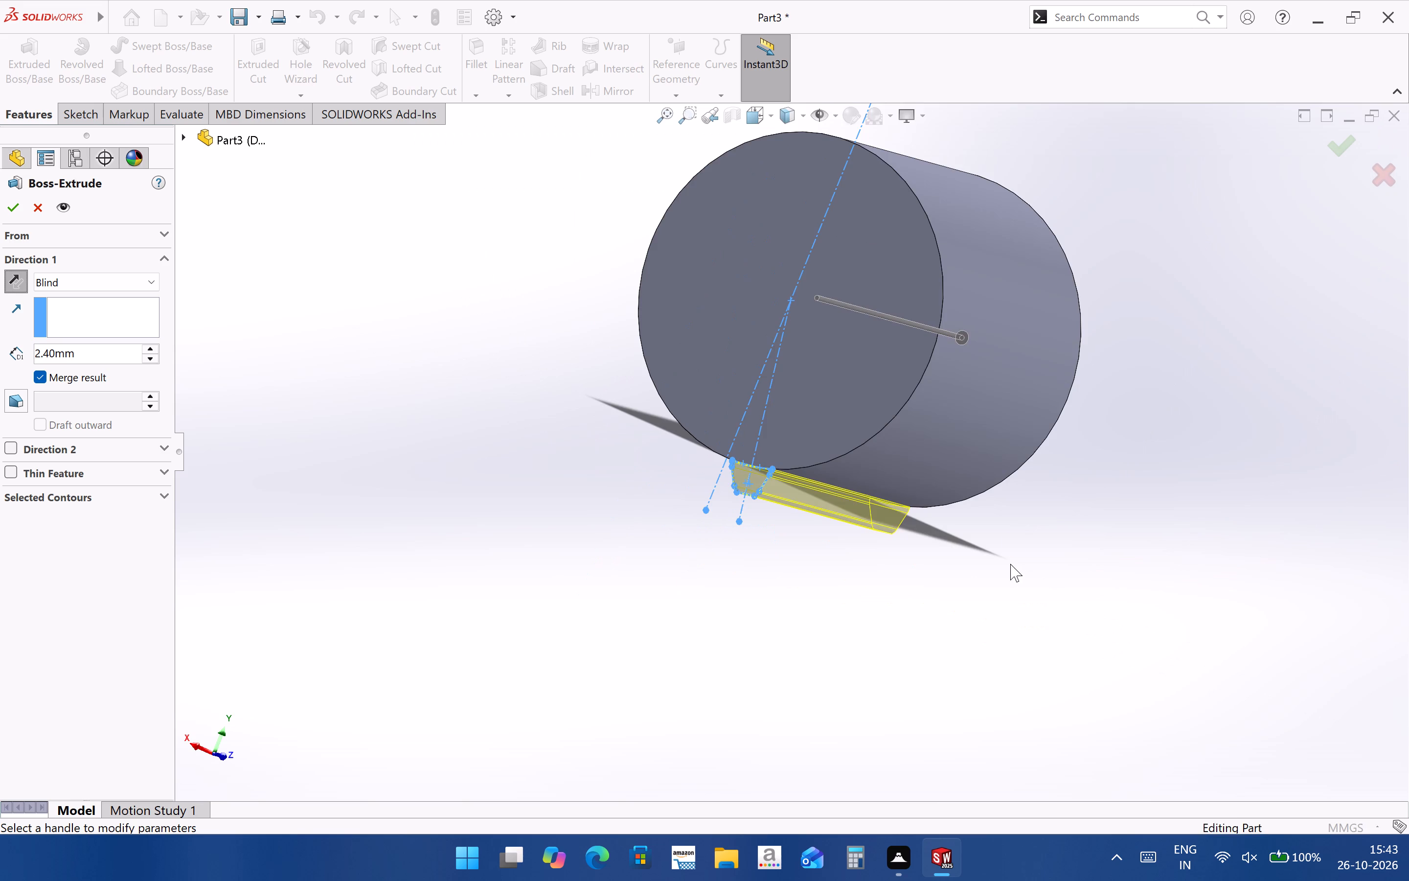
middle_drag(1010, 562, 987, 270)
click(1349, 148)
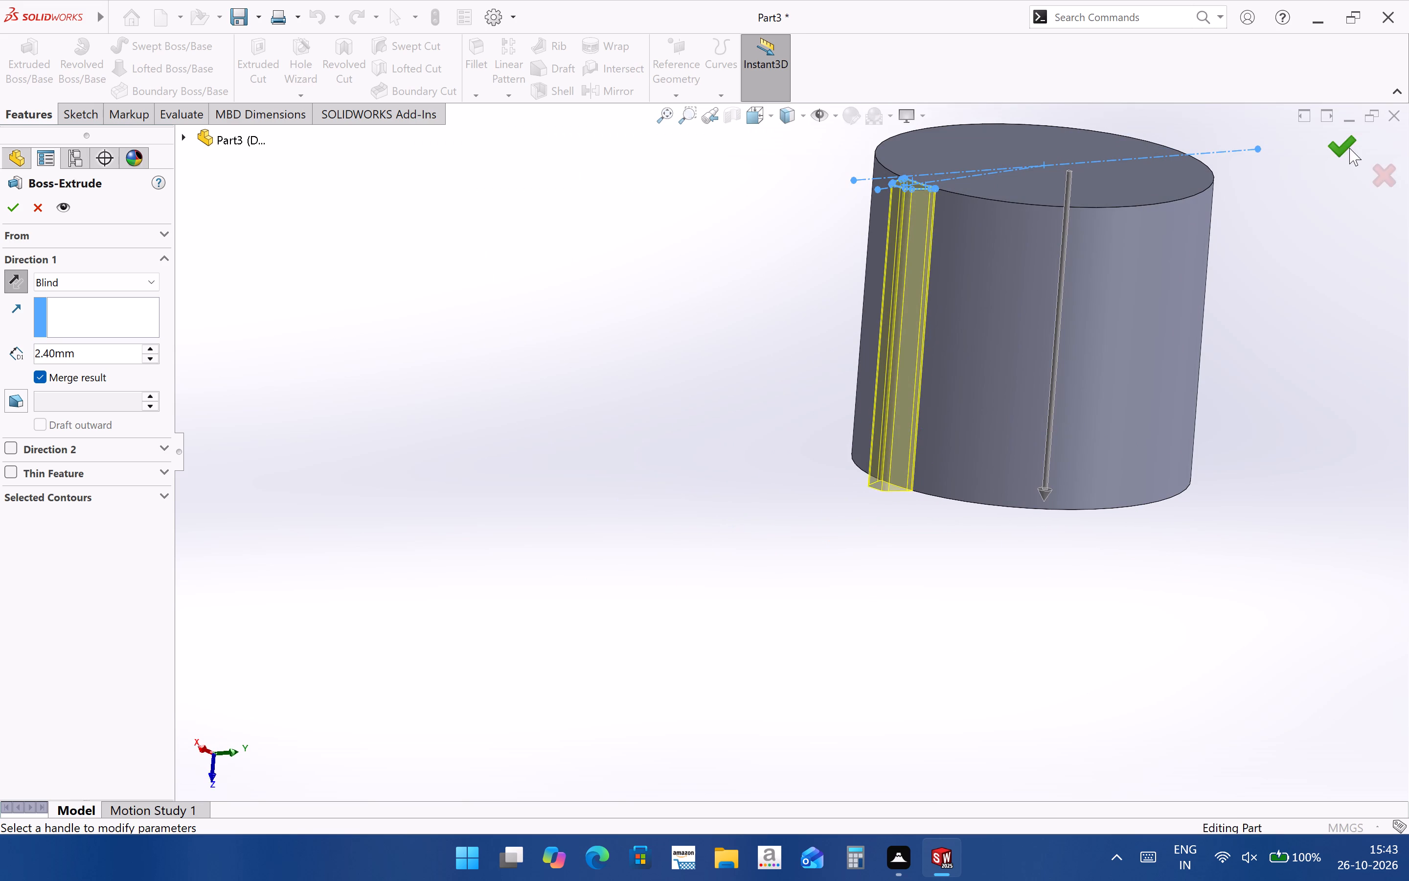
click(986, 535)
Examine the extruded tooth from several angles, including its end profile and where its flanks meet the gear body.
scroll(942, 315, down, 4)
middle_drag(926, 207, 942, 370)
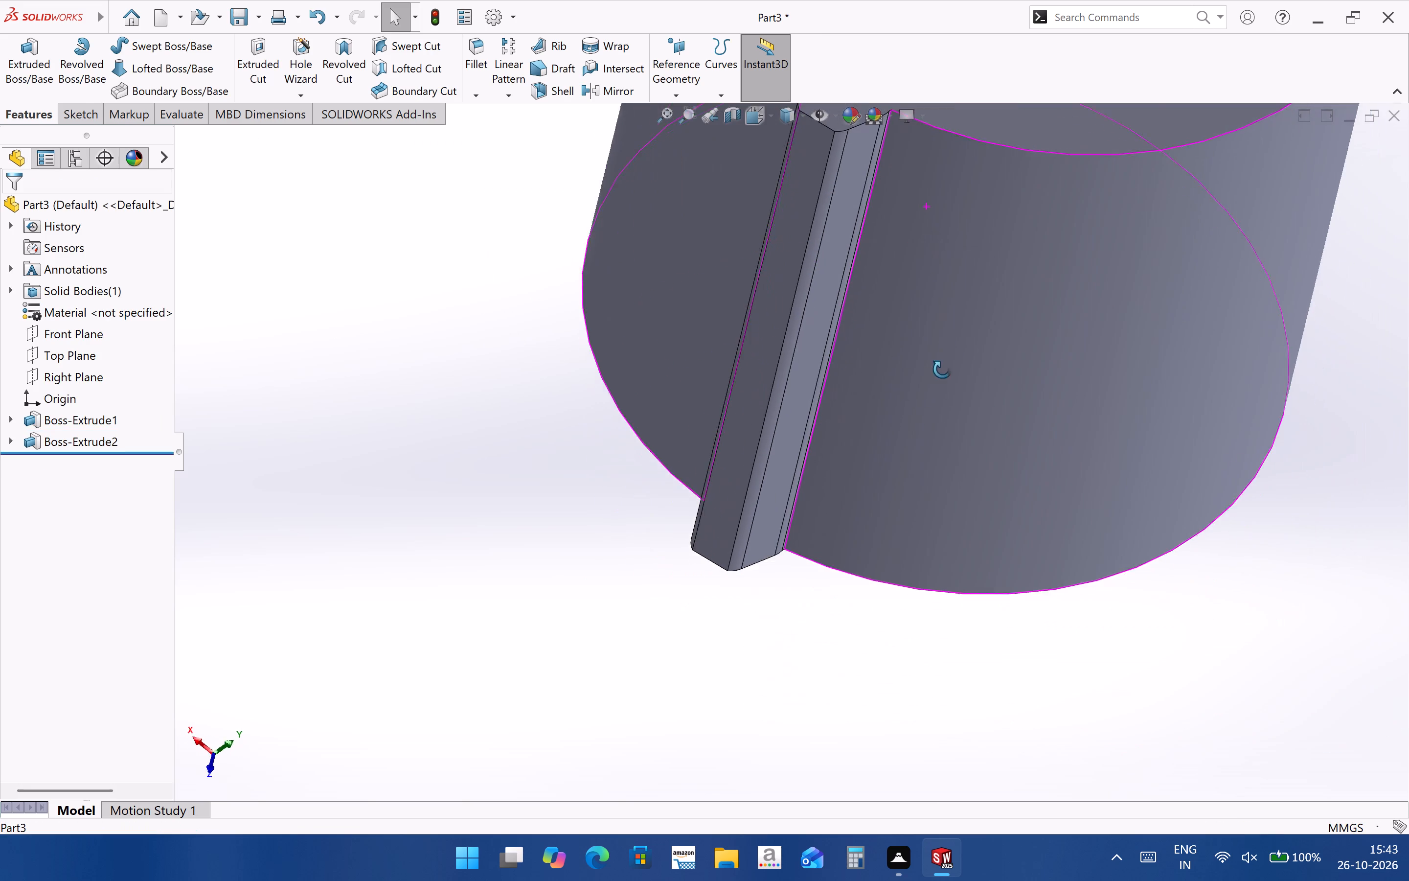
middle_drag(942, 370, 924, 436)
scroll(924, 436, up, 3)
scroll(816, 272, down, 7)
scroll(855, 467, up, 3)
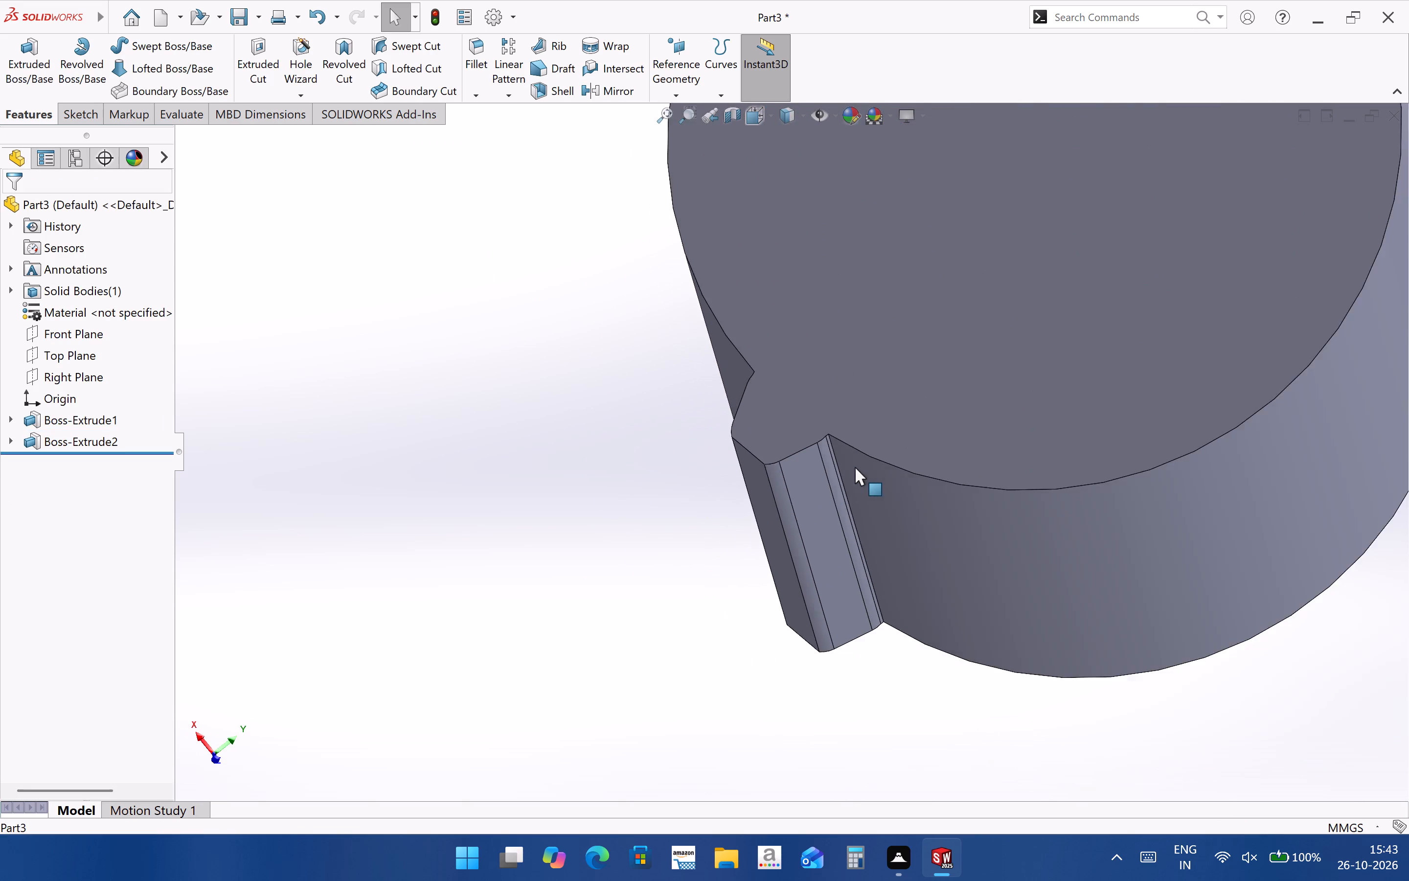
scroll(855, 467, up, 5)
middle_drag(855, 467, 1023, 398)
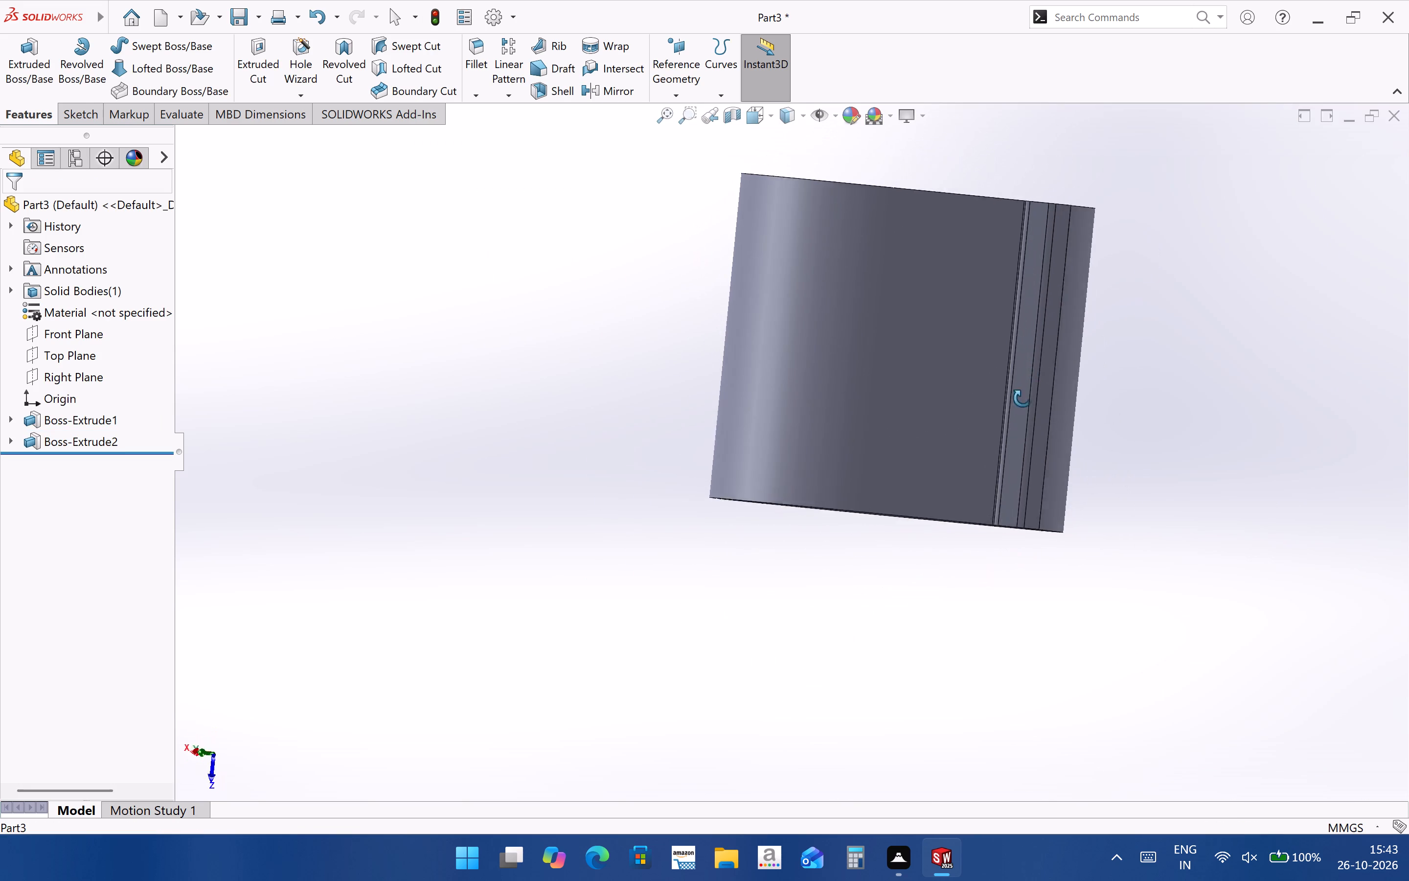
middle_drag(1023, 398, 949, 580)
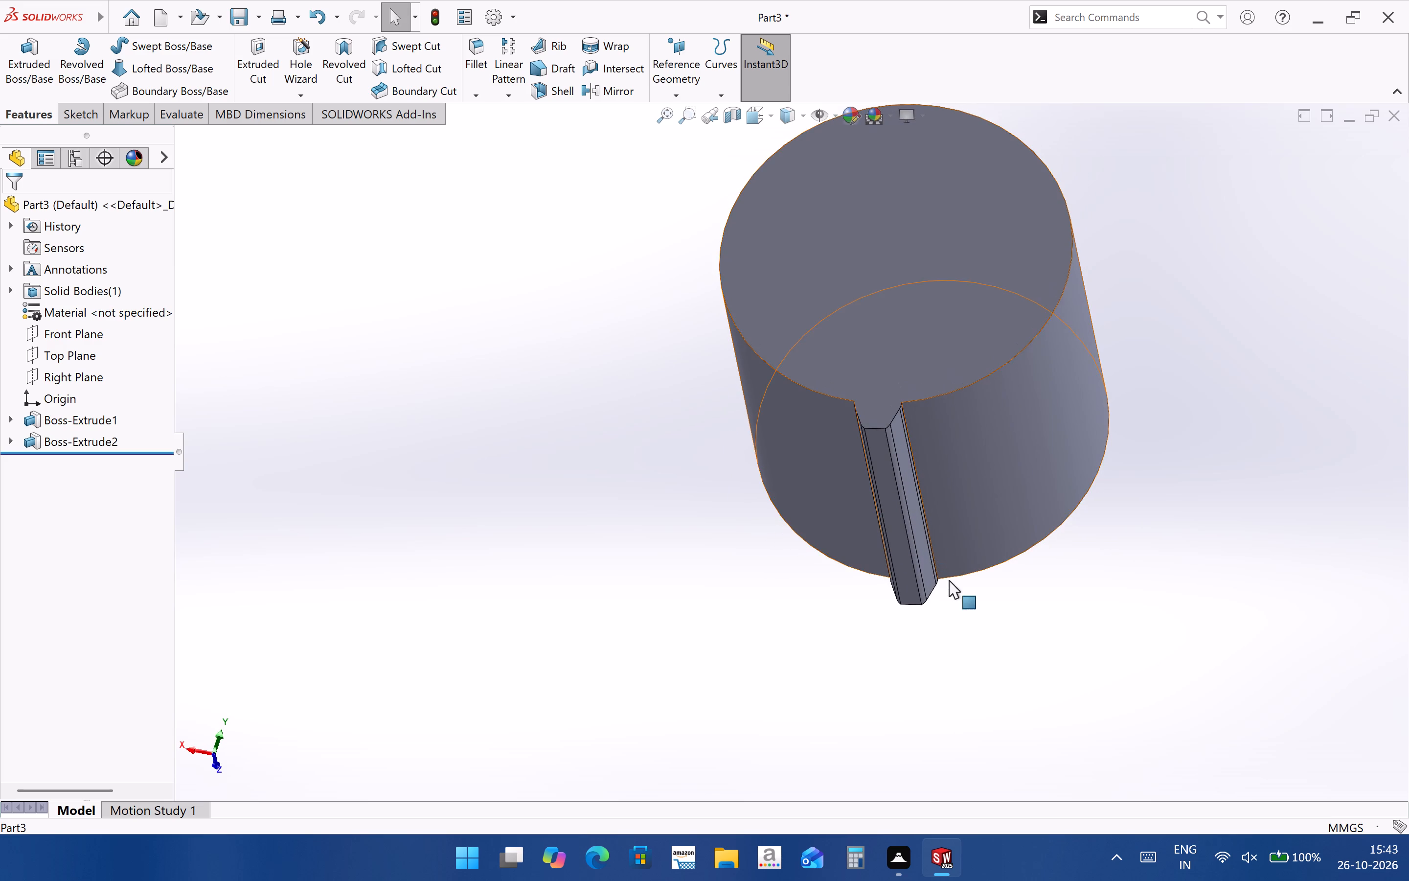
middle_drag(926, 475, 941, 576)
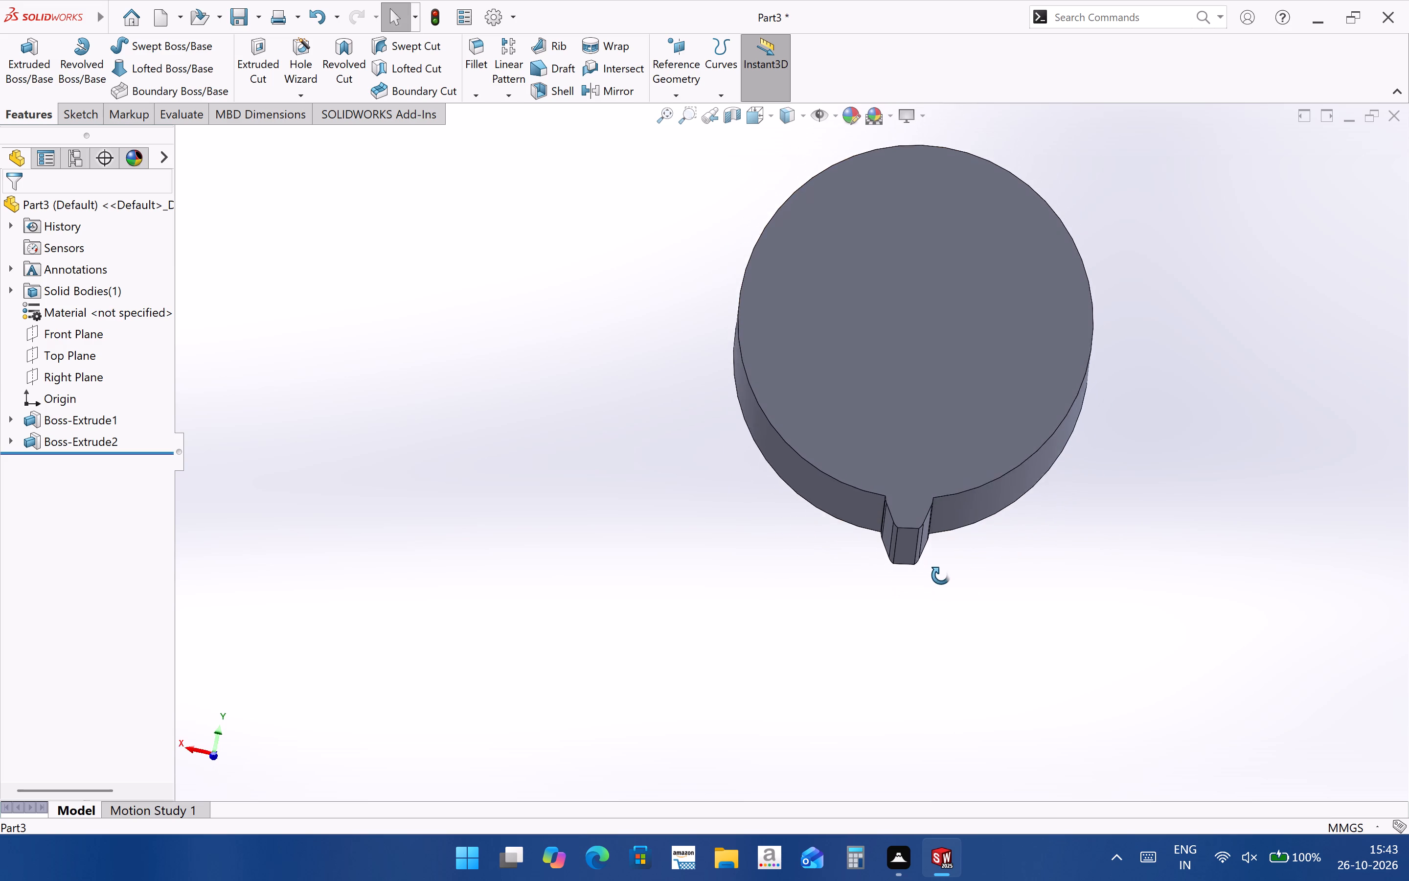
middle_drag(941, 576, 941, 581)
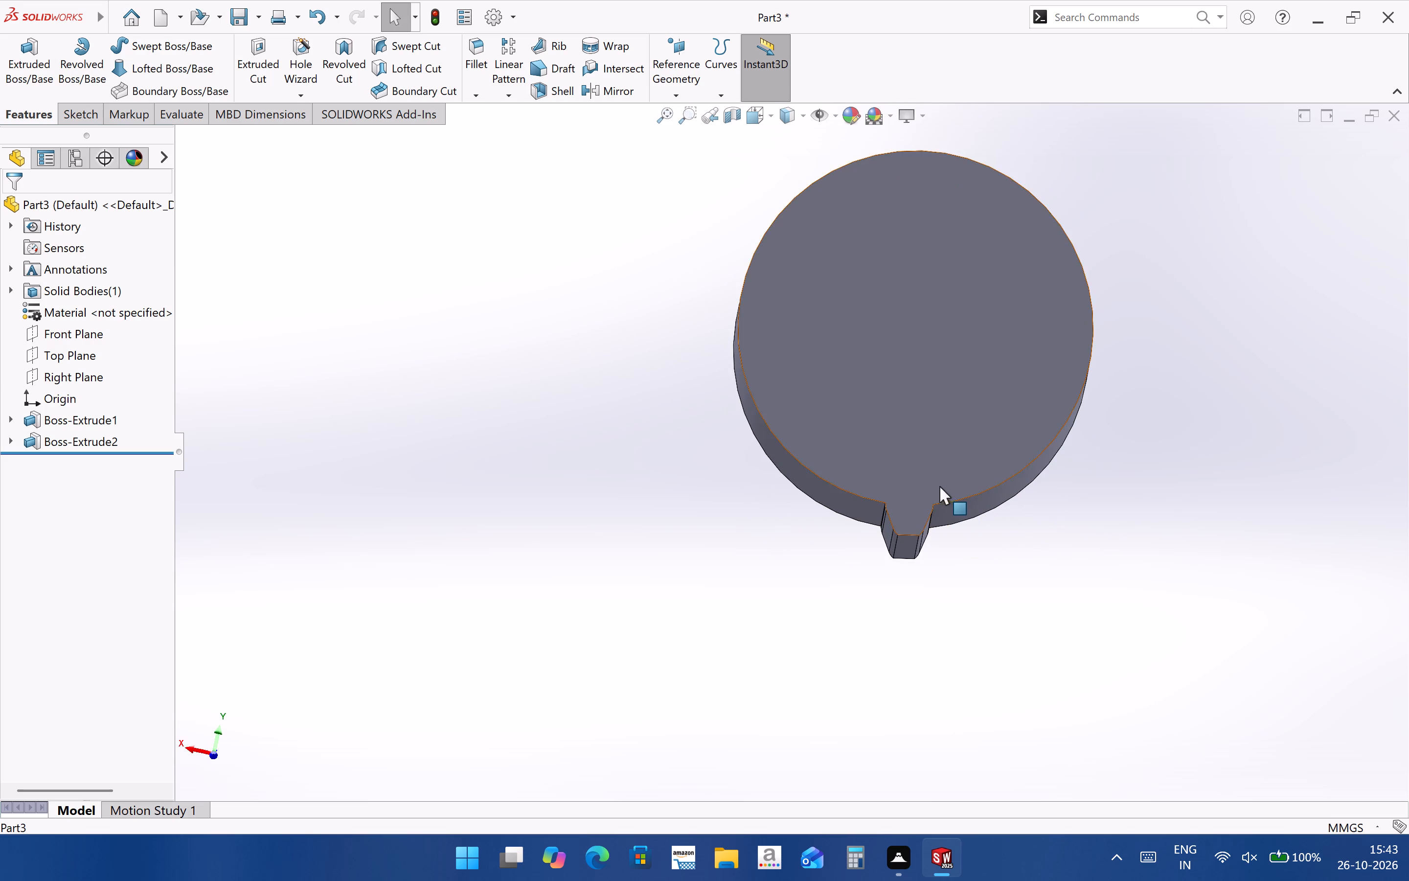
scroll(937, 486, down, 4)
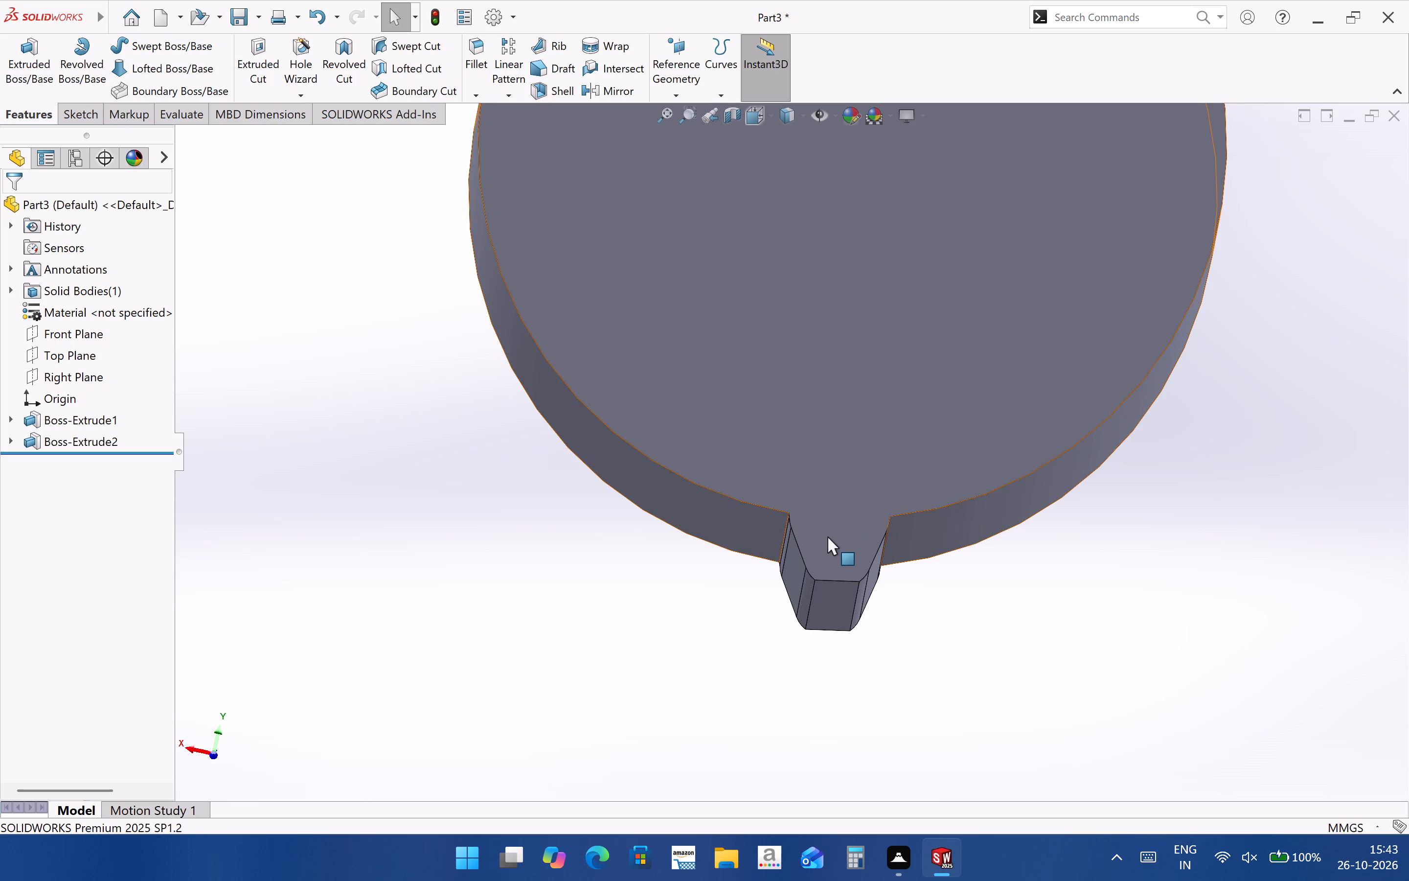
scroll(827, 535, down, 4)
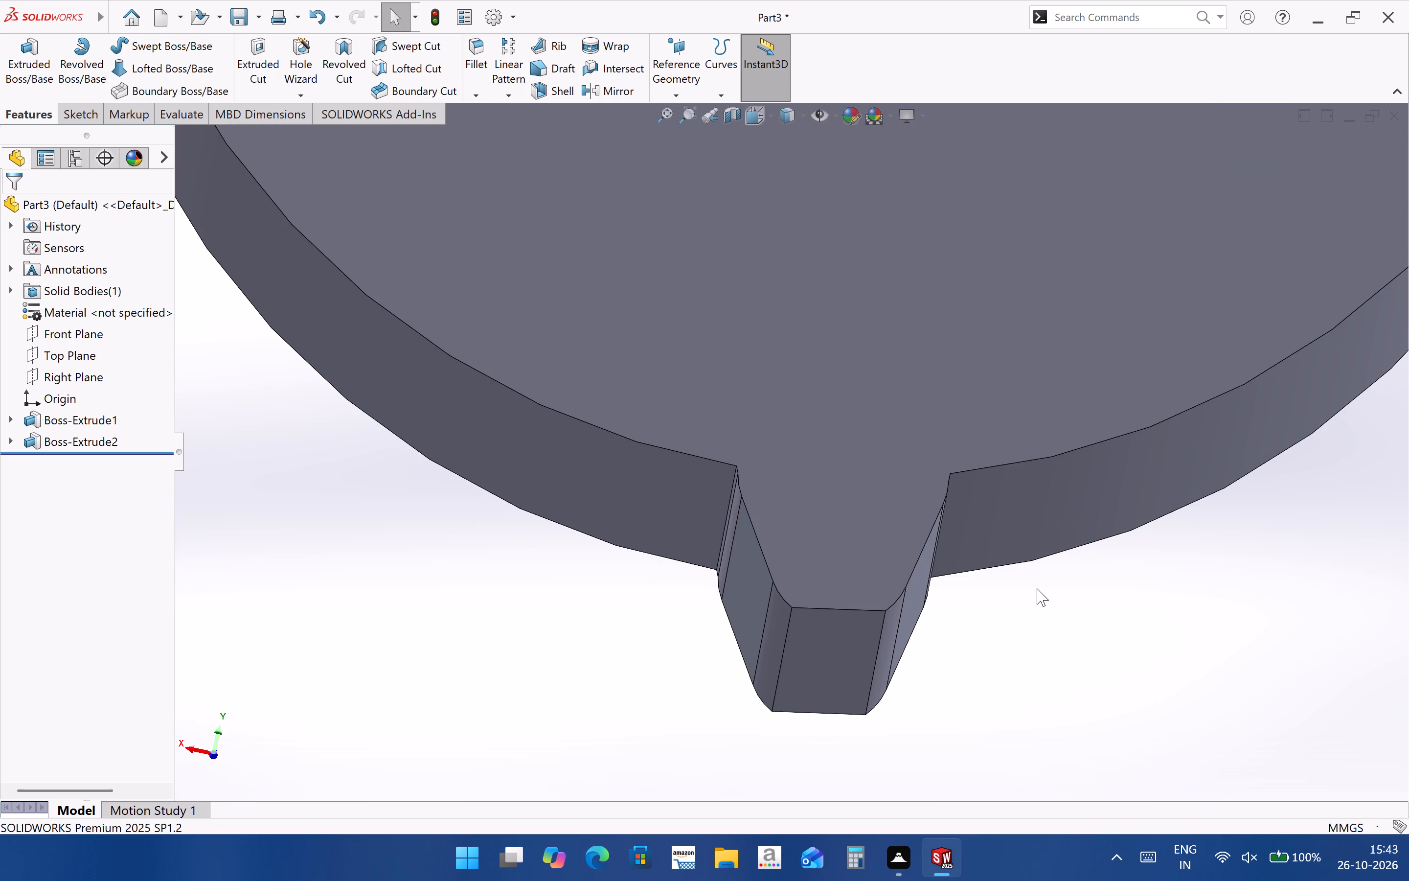
scroll(928, 502, down, 1)
middle_drag(919, 436, 890, 333)
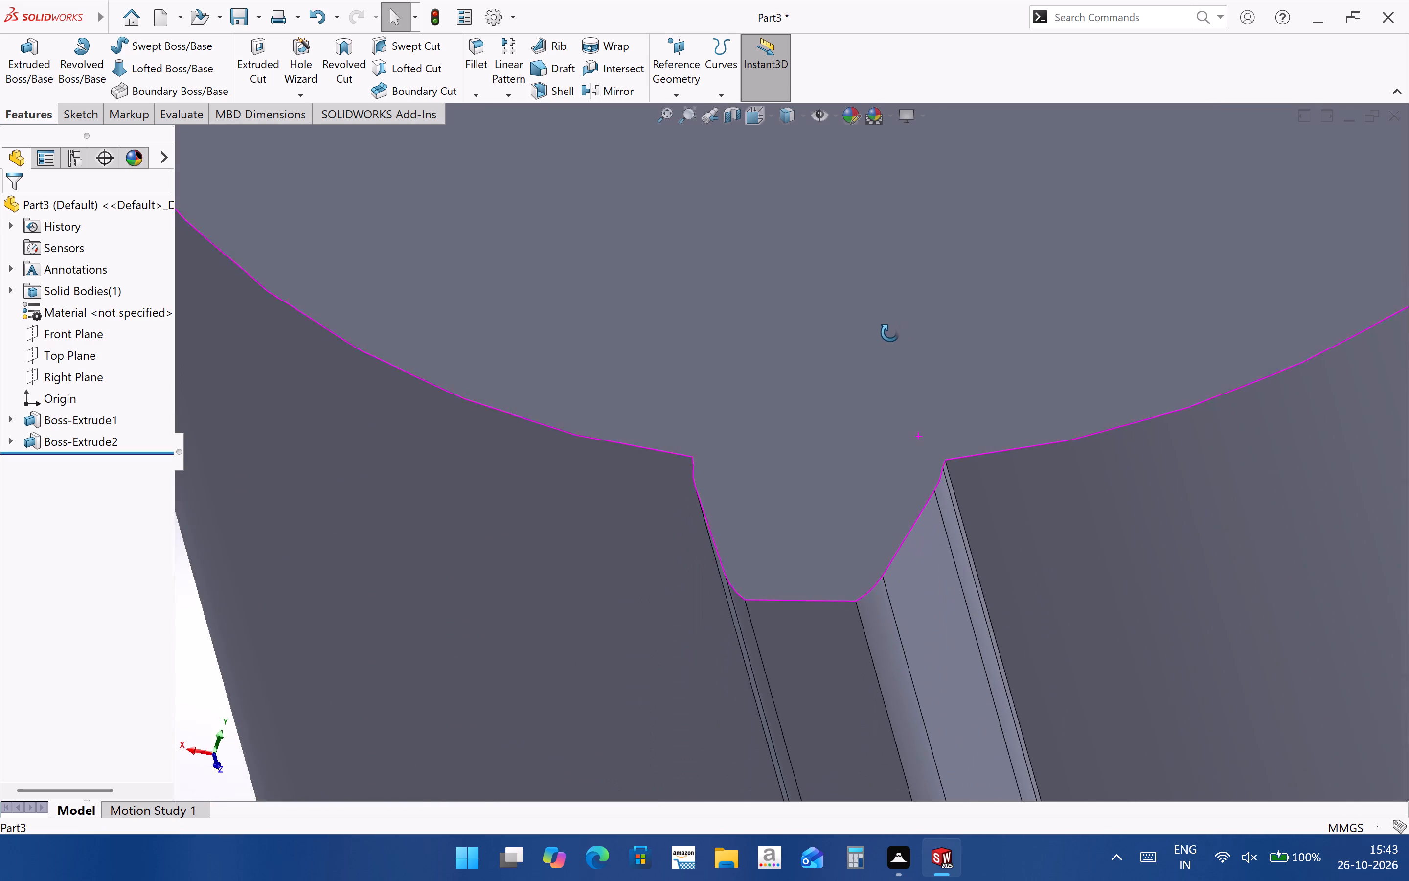
middle_drag(890, 333, 891, 447)
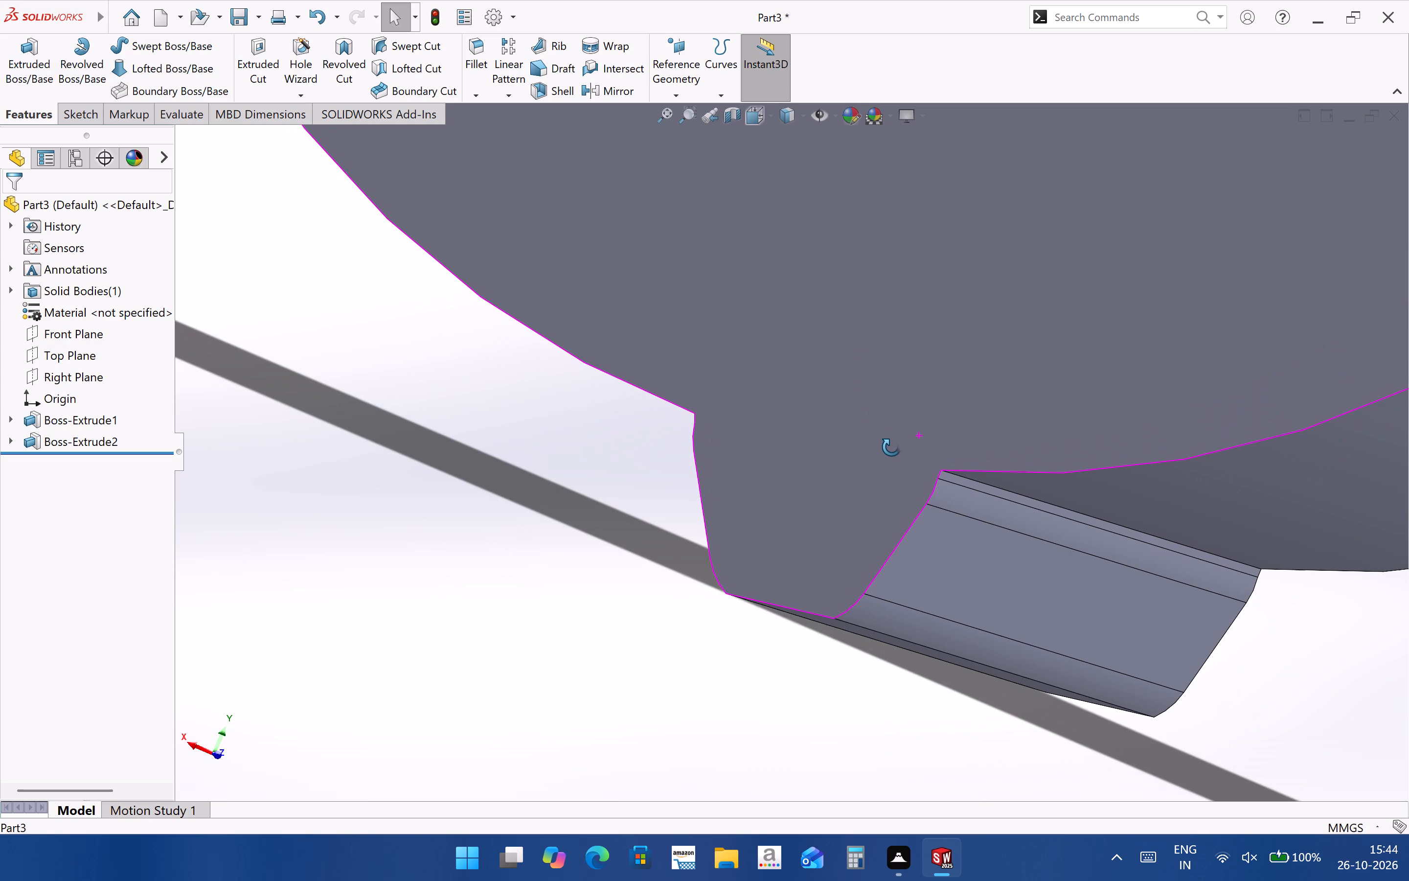
middle_drag(891, 447, 892, 448)
scroll(955, 487, up, 5)
middle_drag(814, 559, 836, 524)
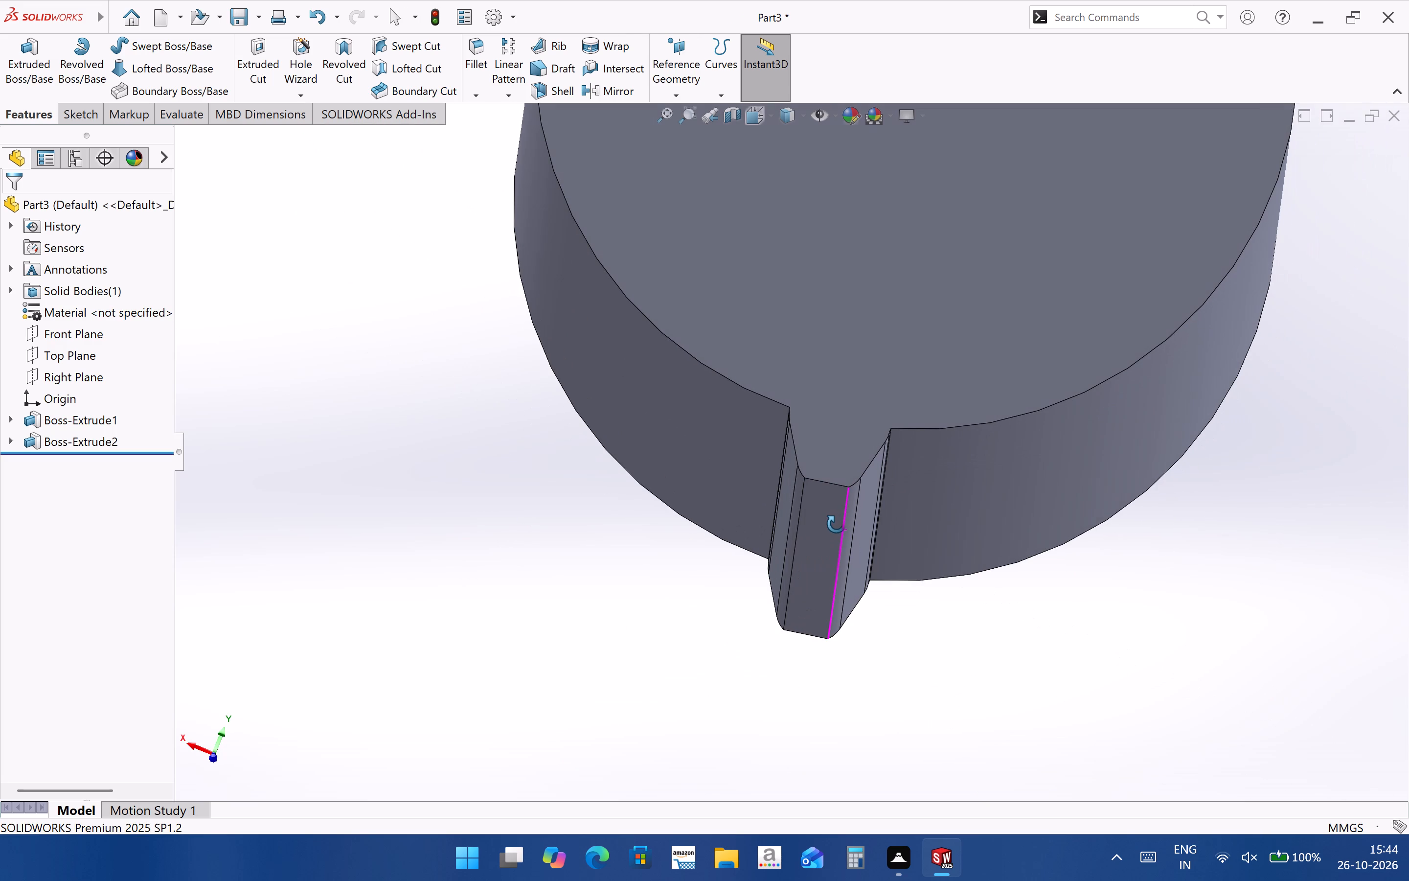
middle_drag(836, 524, 907, 493)
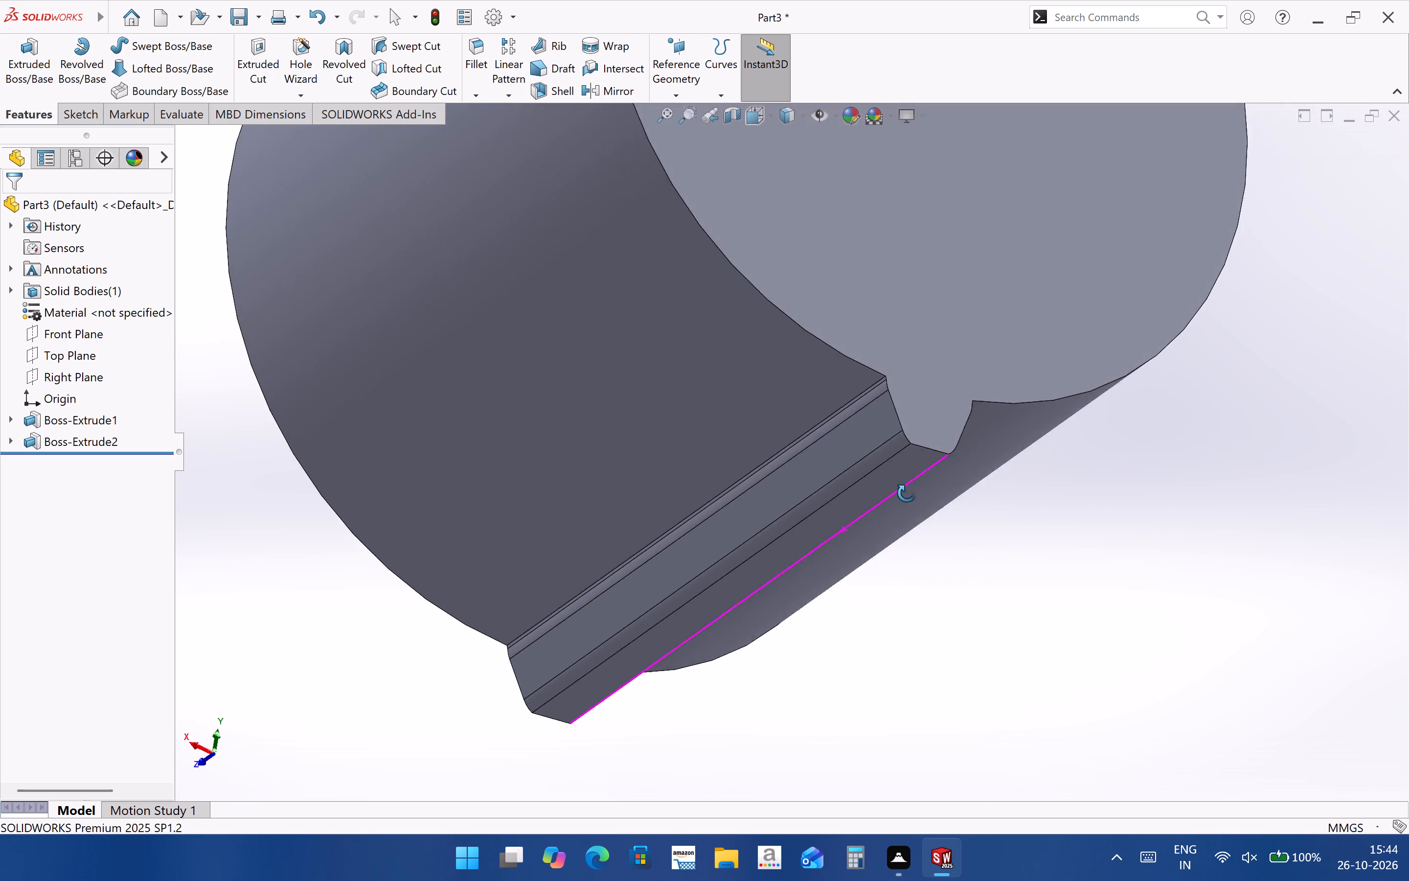
middle_drag(907, 493, 890, 557)
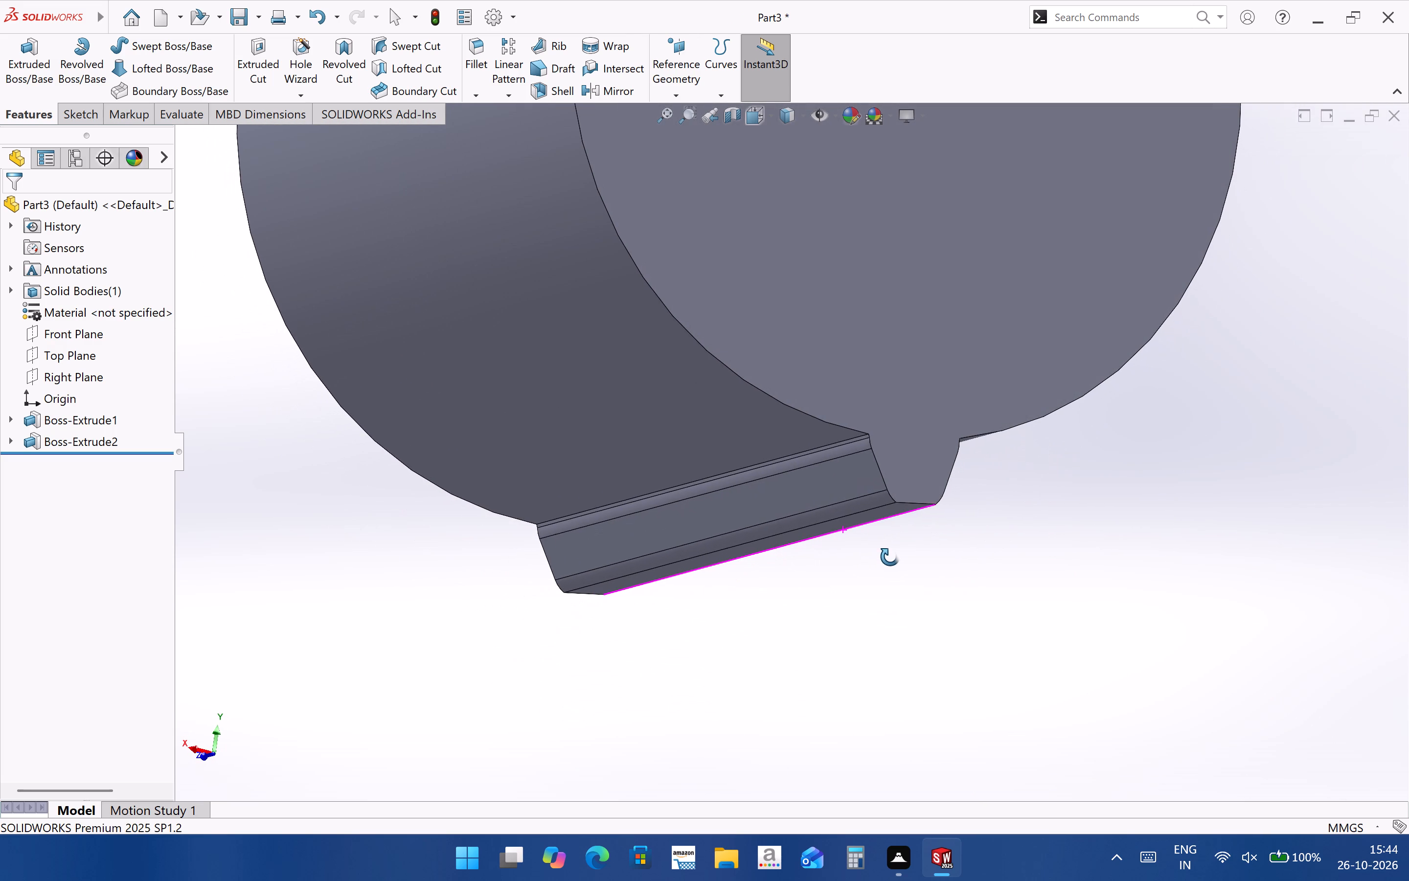
middle_drag(890, 557, 838, 540)
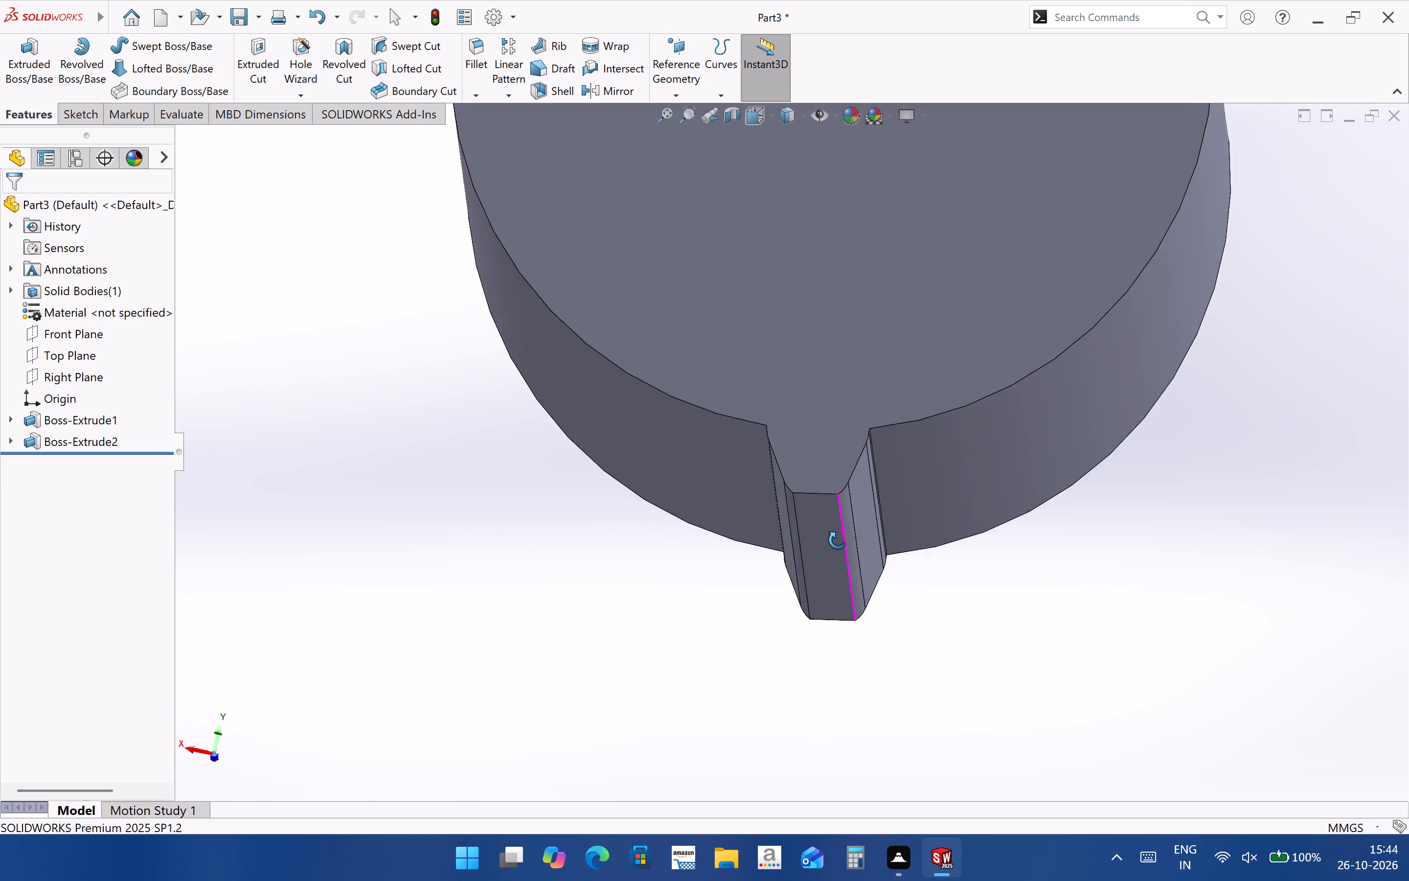
middle_drag(838, 540, 922, 455)
scroll(922, 455, up, 1)
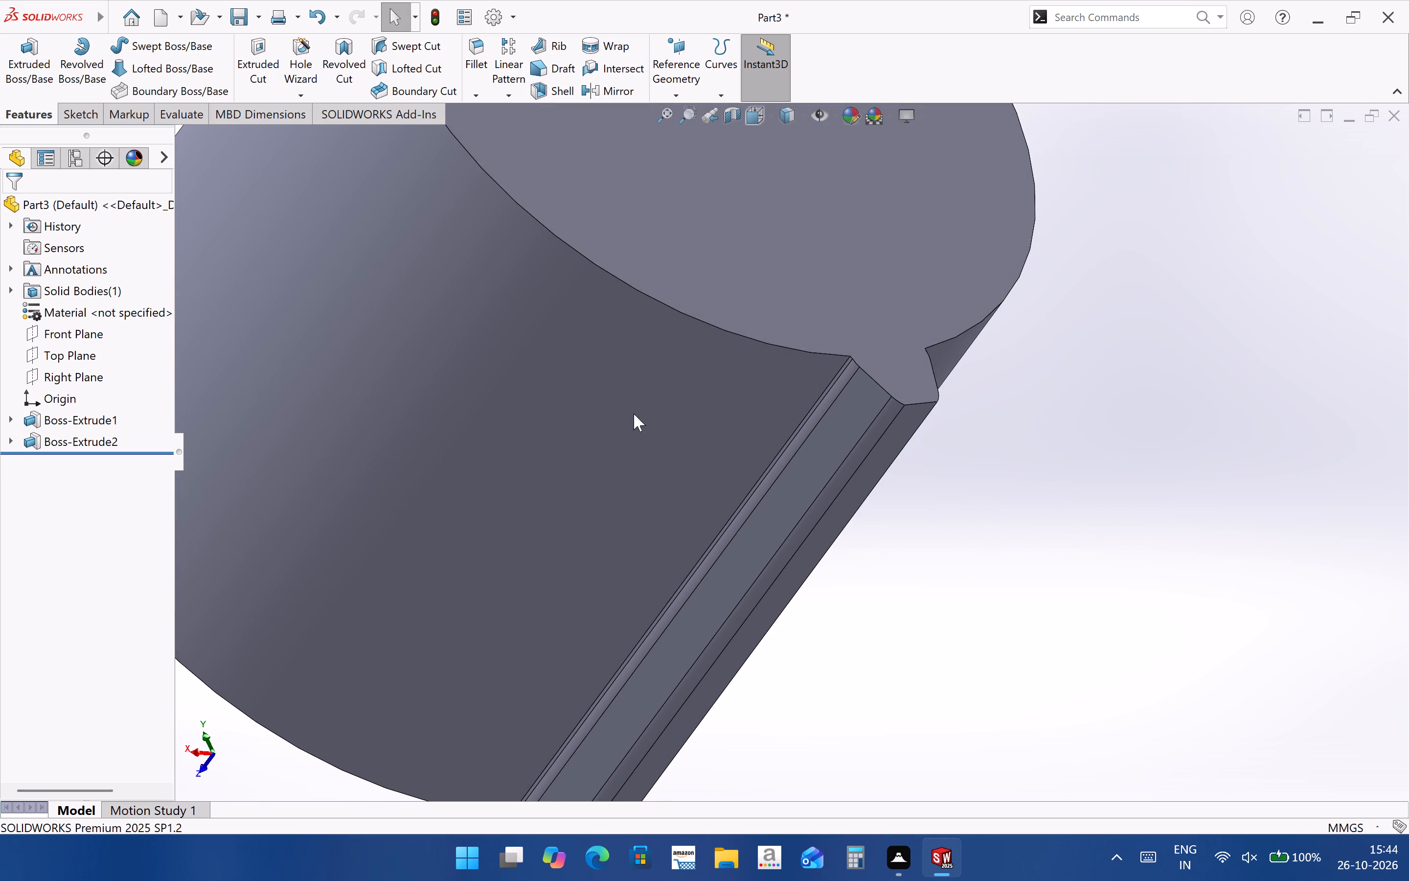
Reopen the tooth extrusion's profile sketch for editing.
click(5, 439)
click(91, 458)
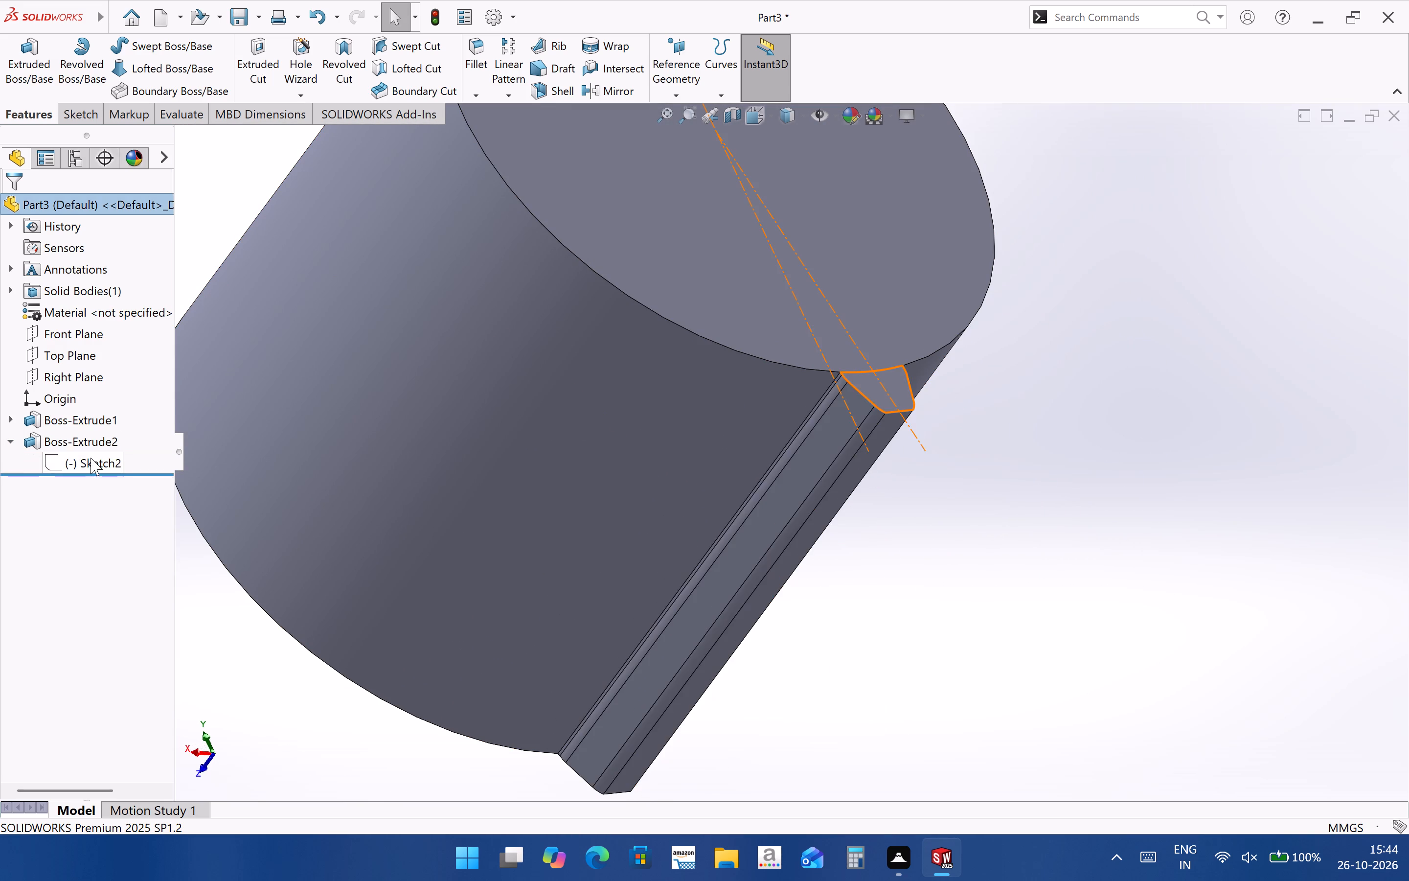
click(106, 424)
Add a distance dimension between the converted arc at the tooth's base and the straight line at its tip.
scroll(867, 666, down, 1)
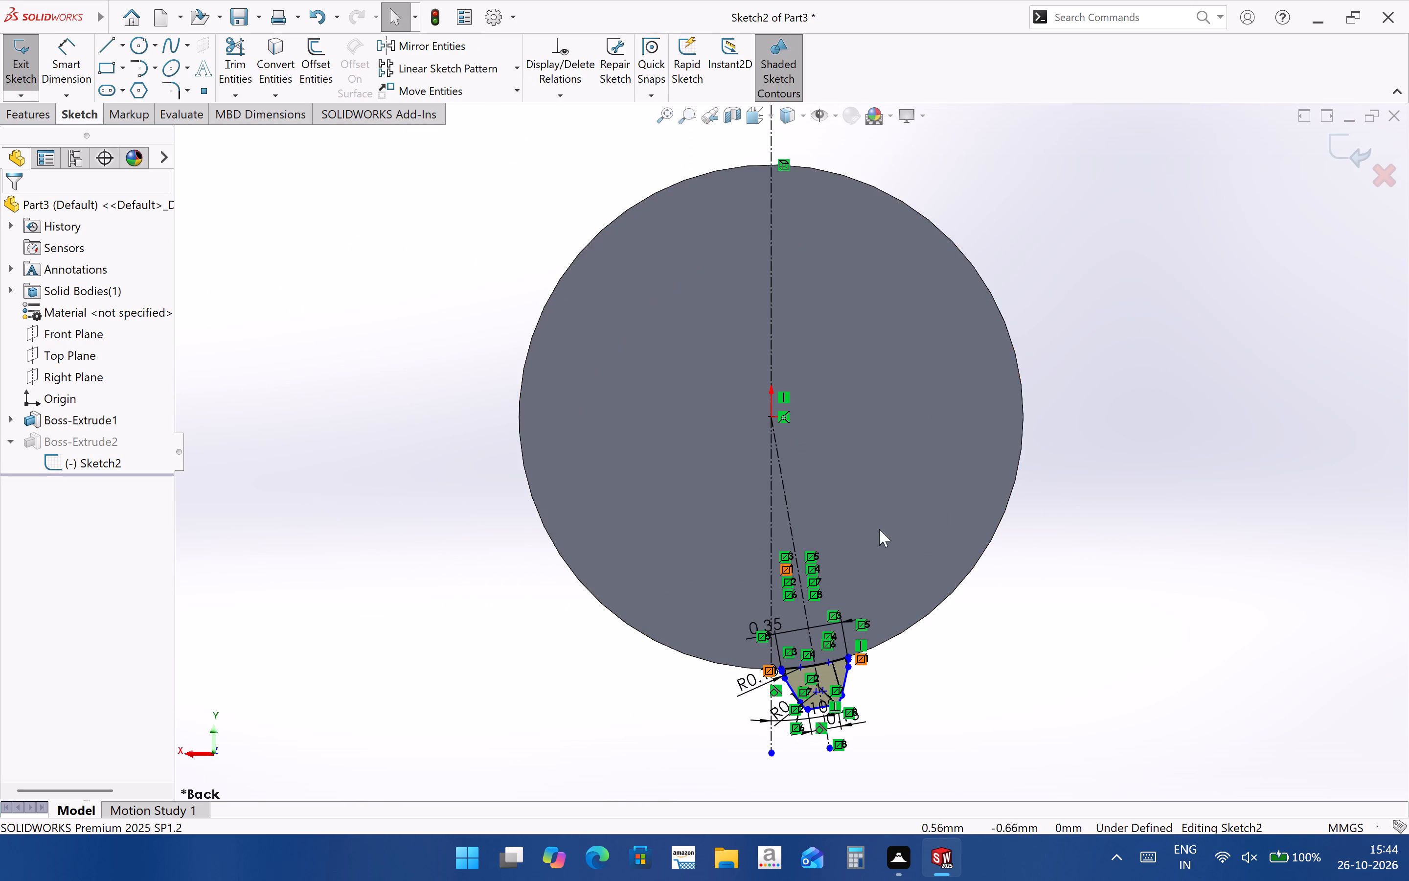
scroll(887, 479, up, 2)
scroll(848, 657, down, 11)
middle_drag(831, 506, 831, 505)
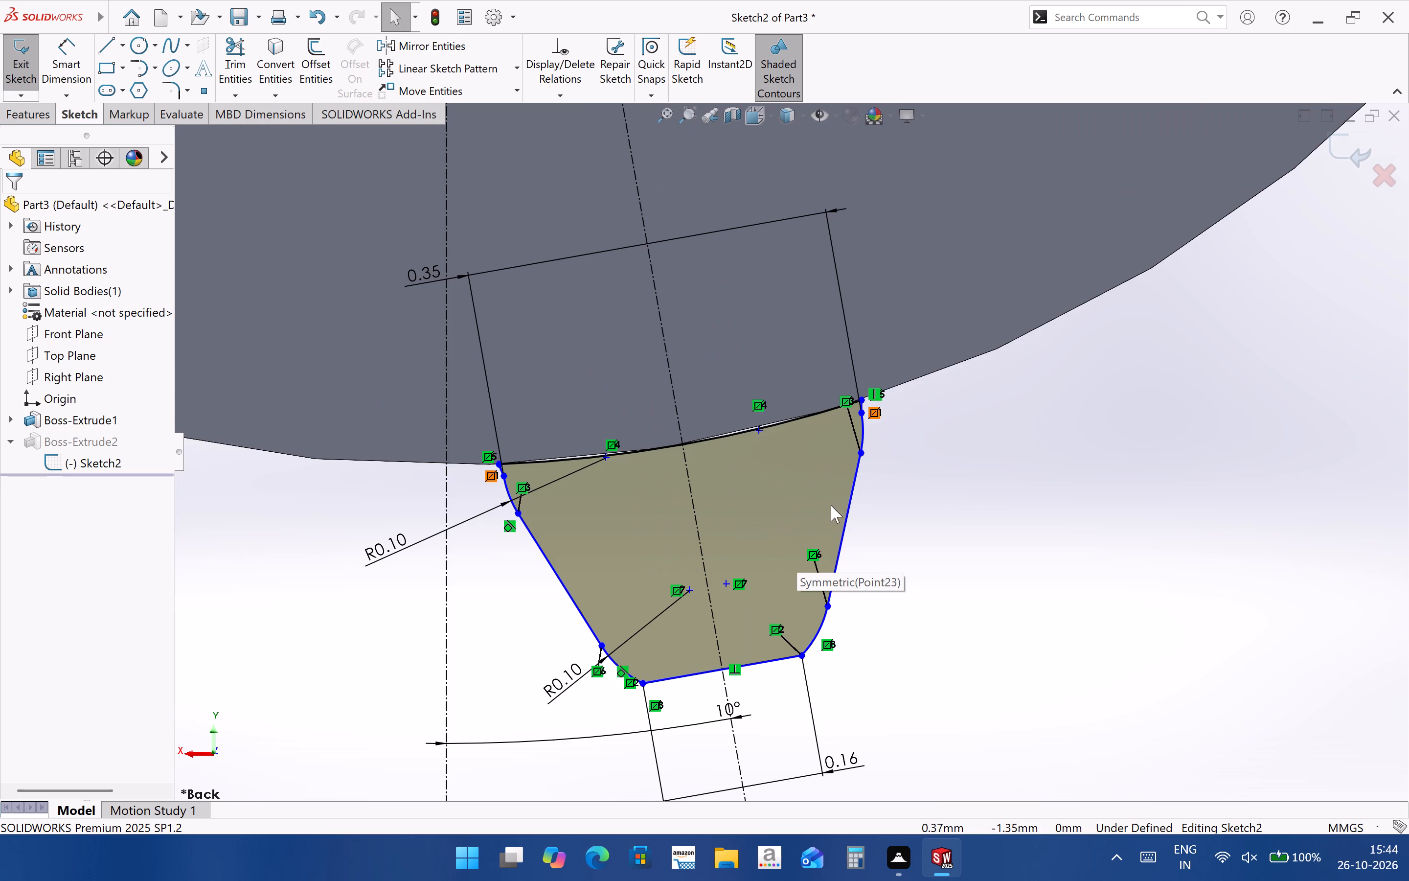
middle_drag(831, 505, 816, 479)
scroll(834, 435, down, 5)
middle_drag(846, 445, 865, 448)
scroll(865, 448, up, 4)
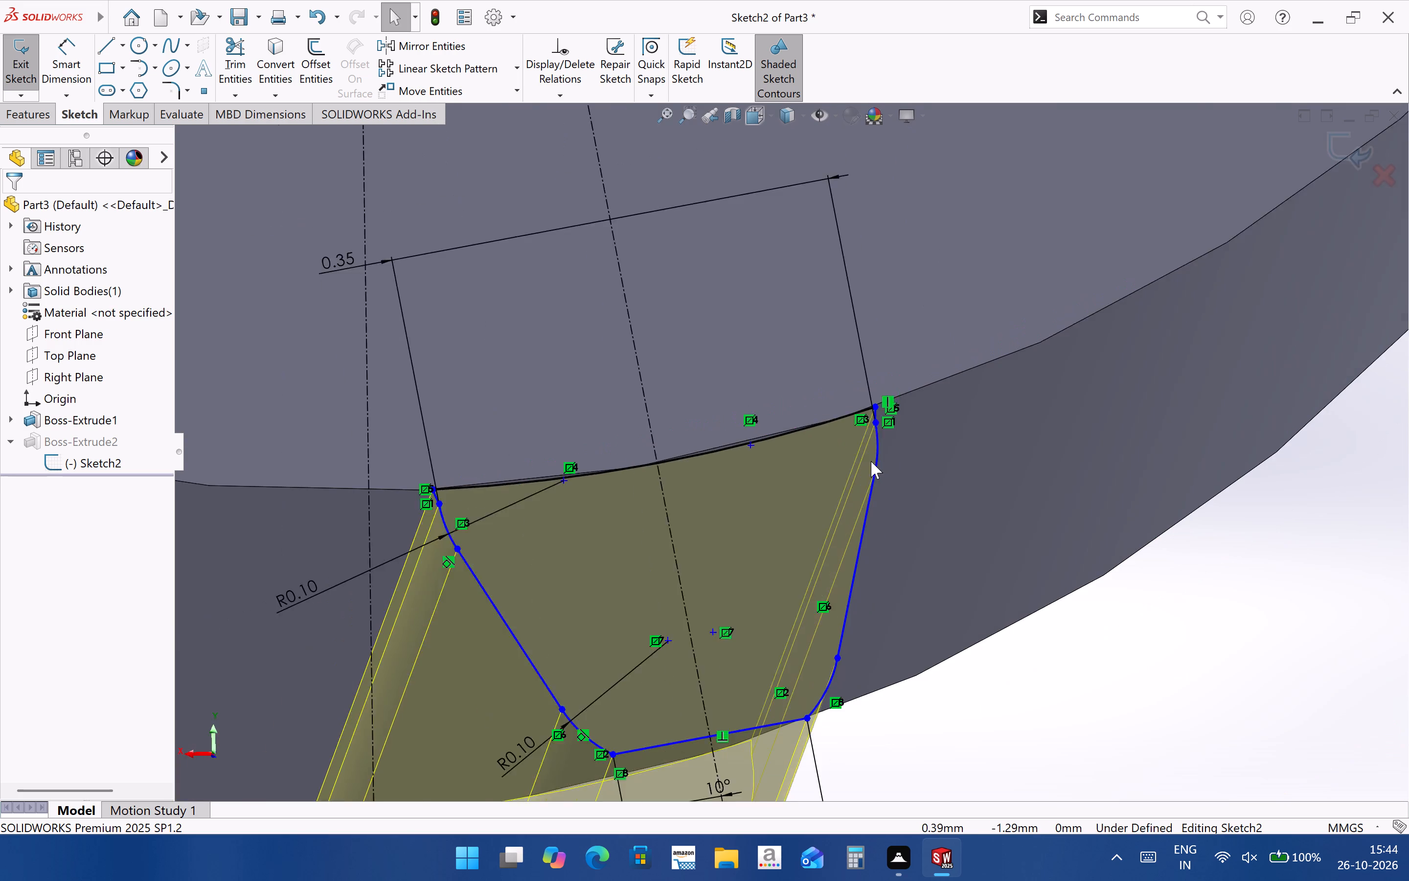
scroll(871, 461, up, 3)
scroll(763, 639, down, 2)
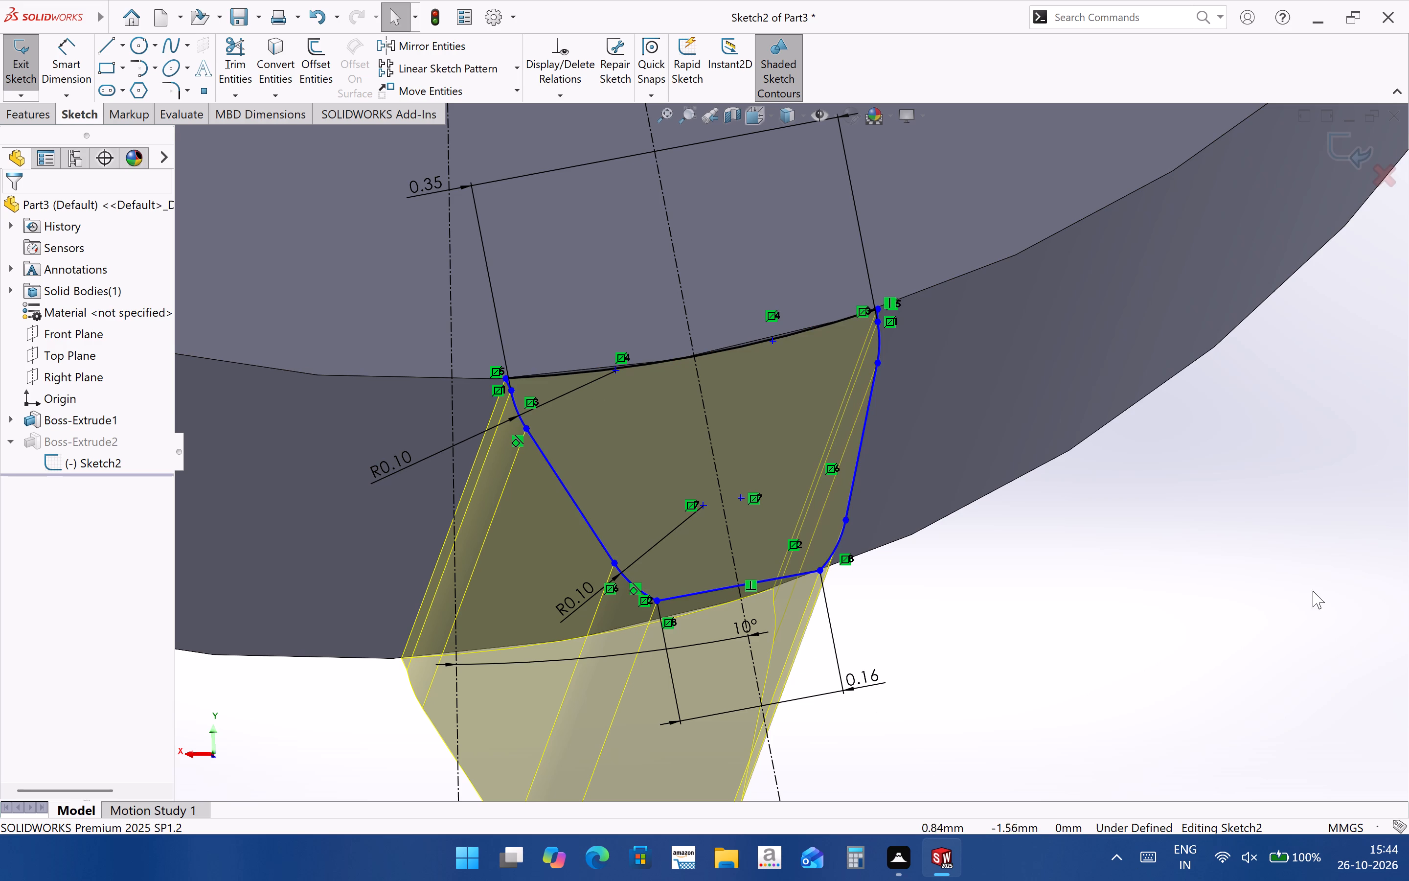
click(68, 40)
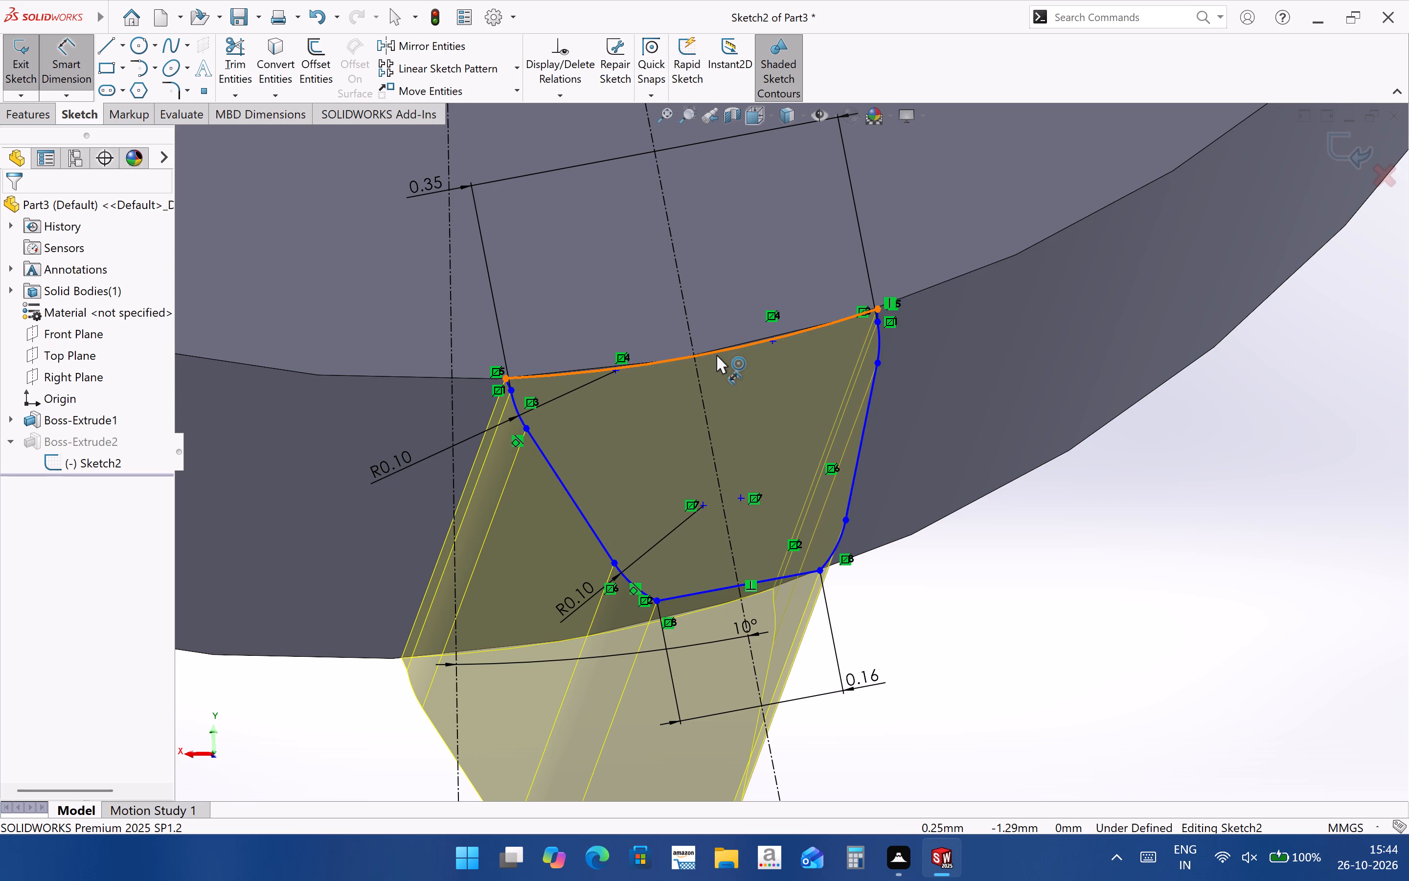
click(716, 355)
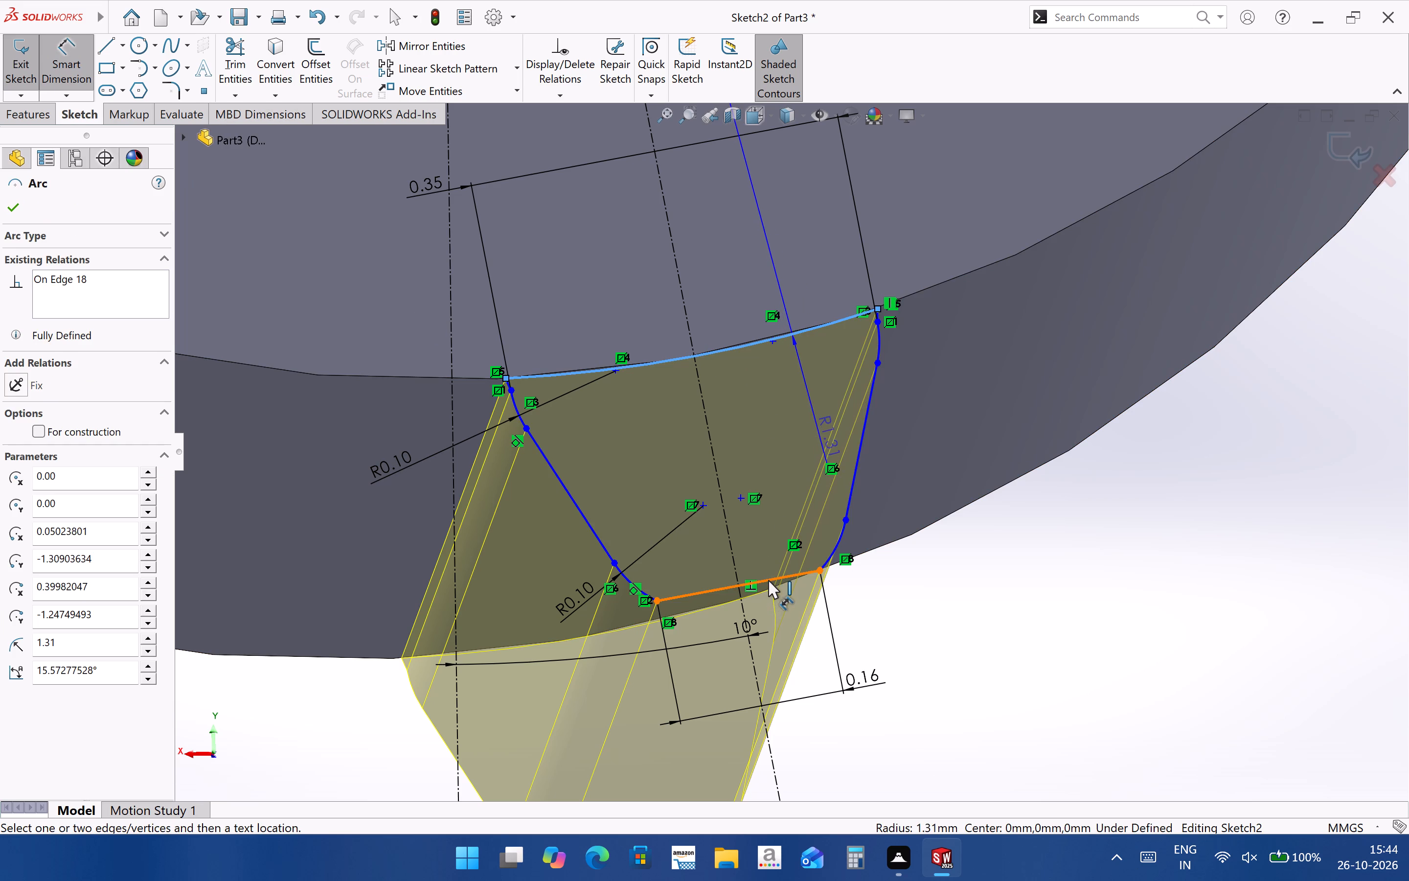
click(769, 580)
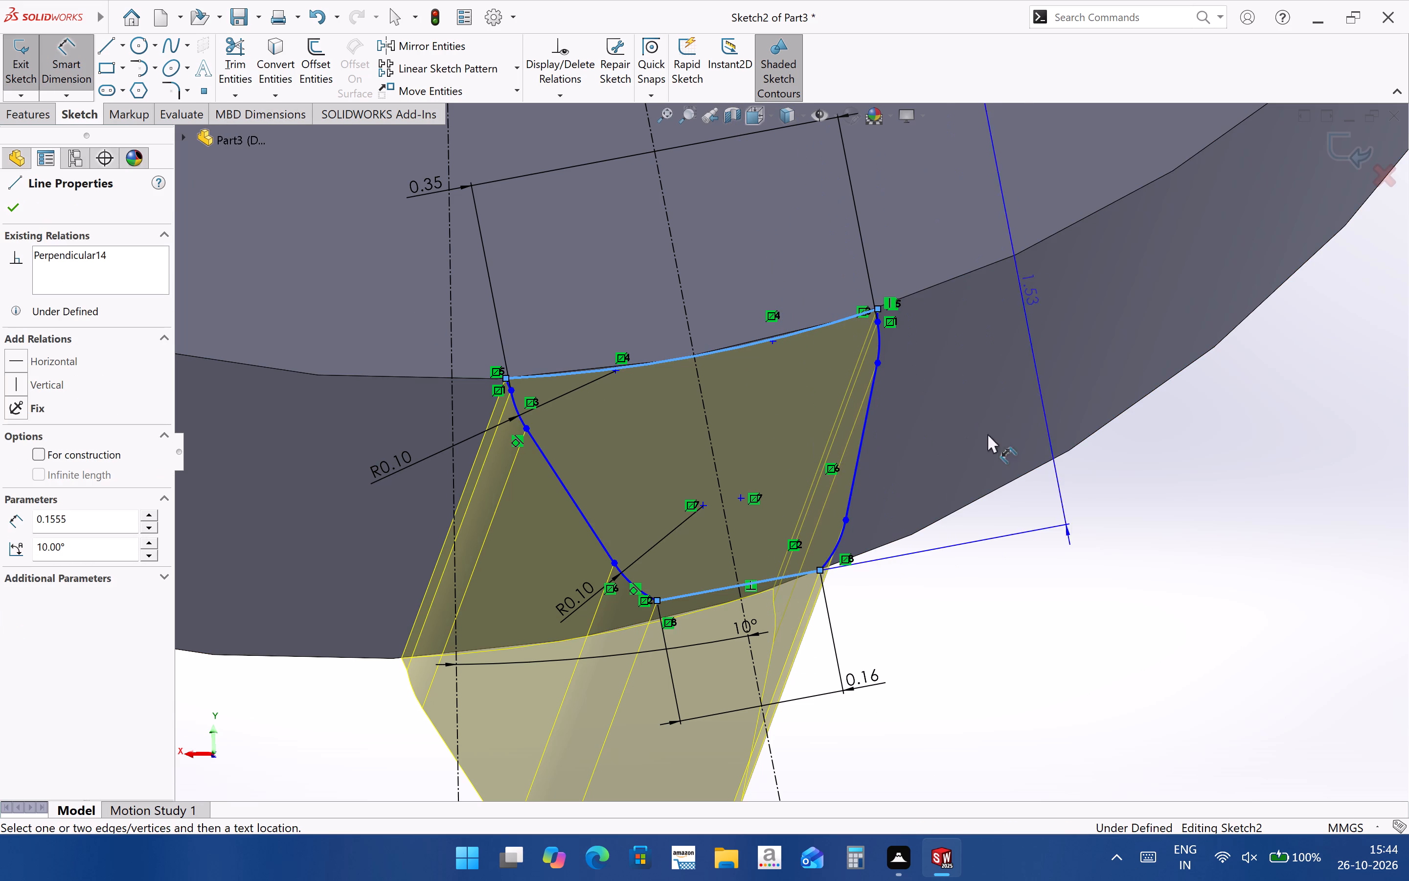
click(1017, 433)
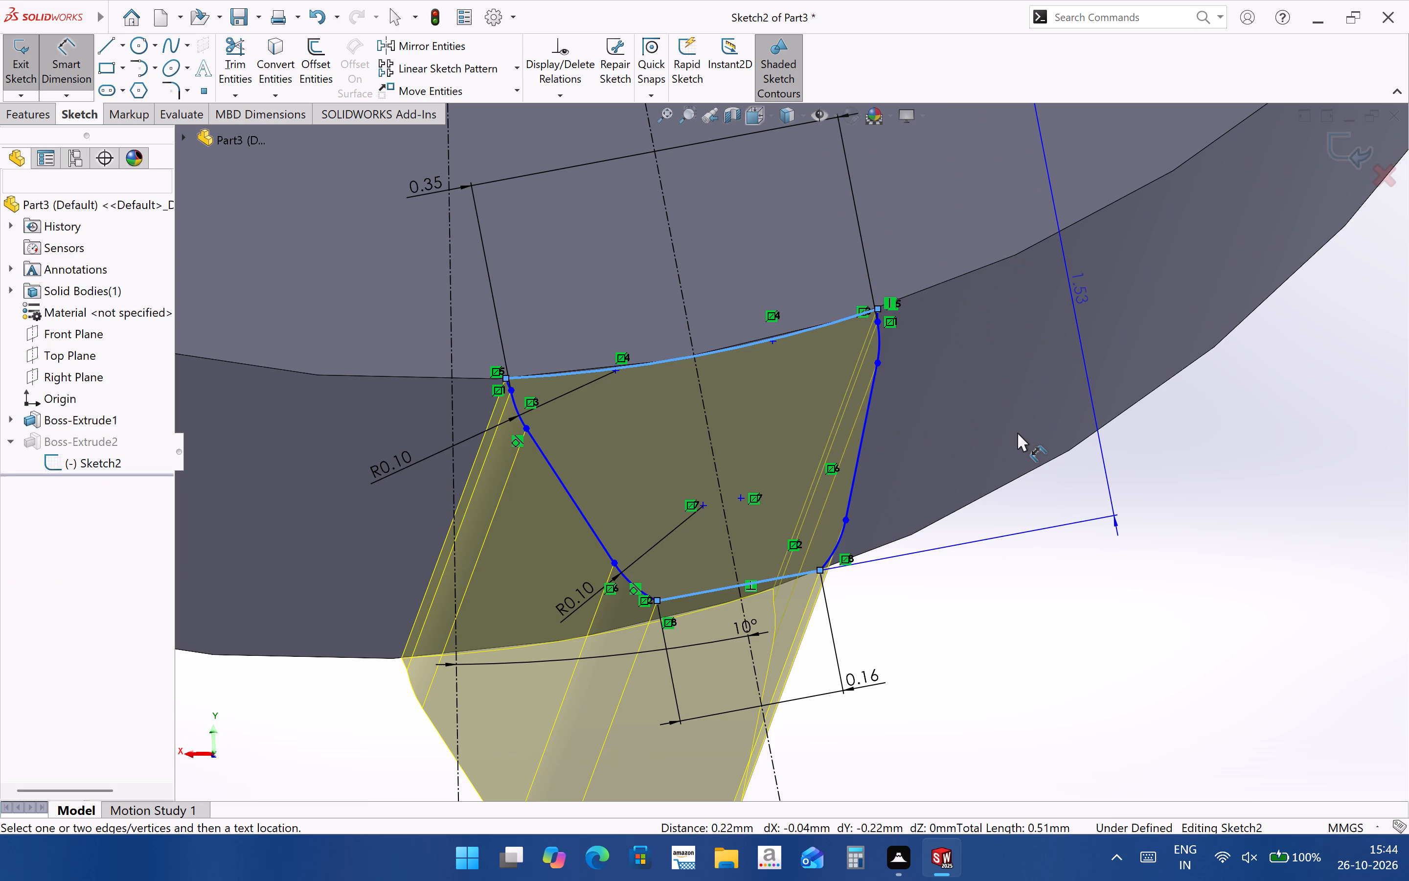
click(1012, 458)
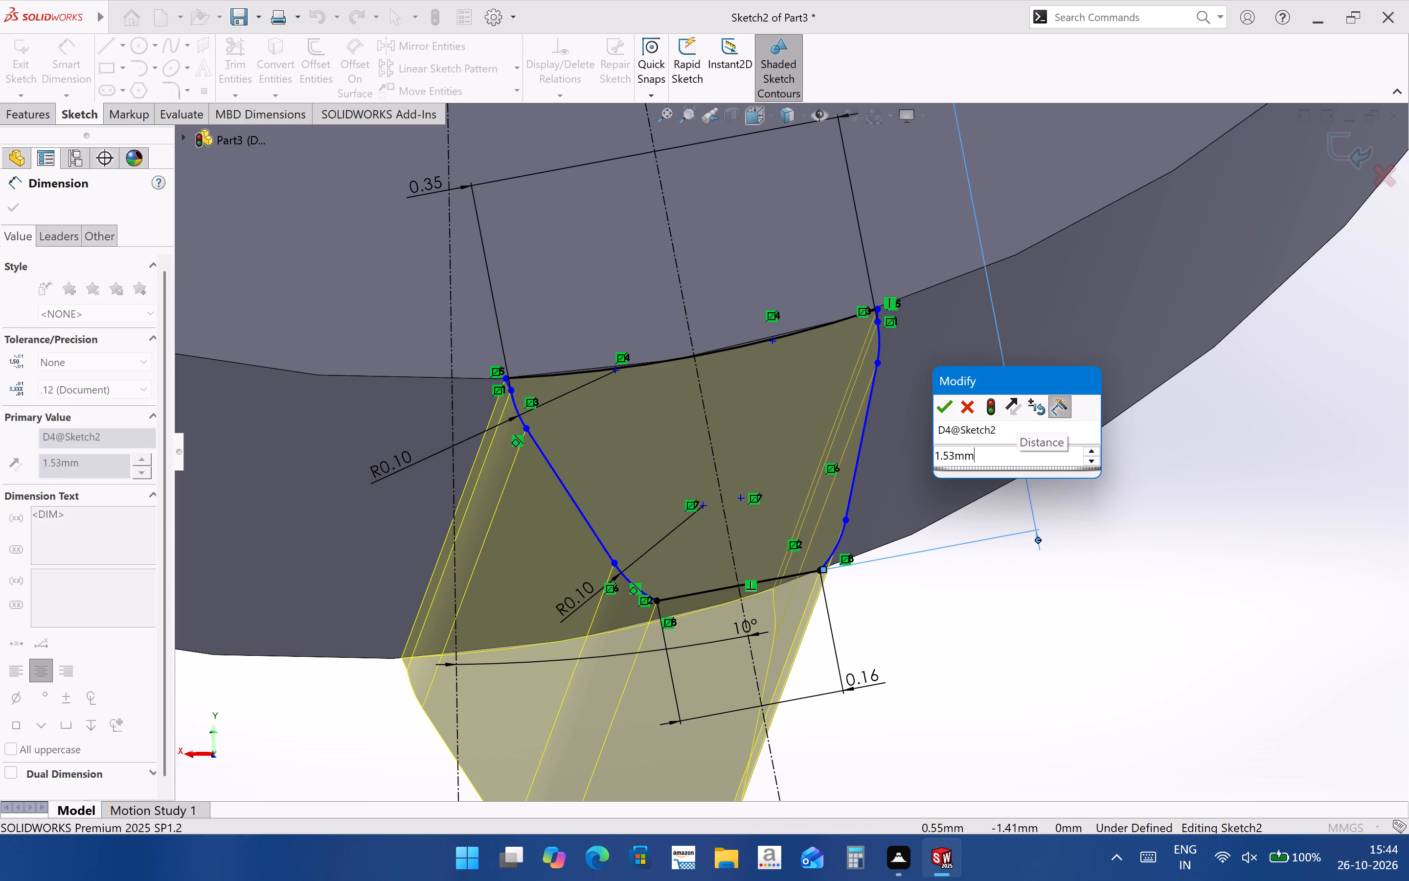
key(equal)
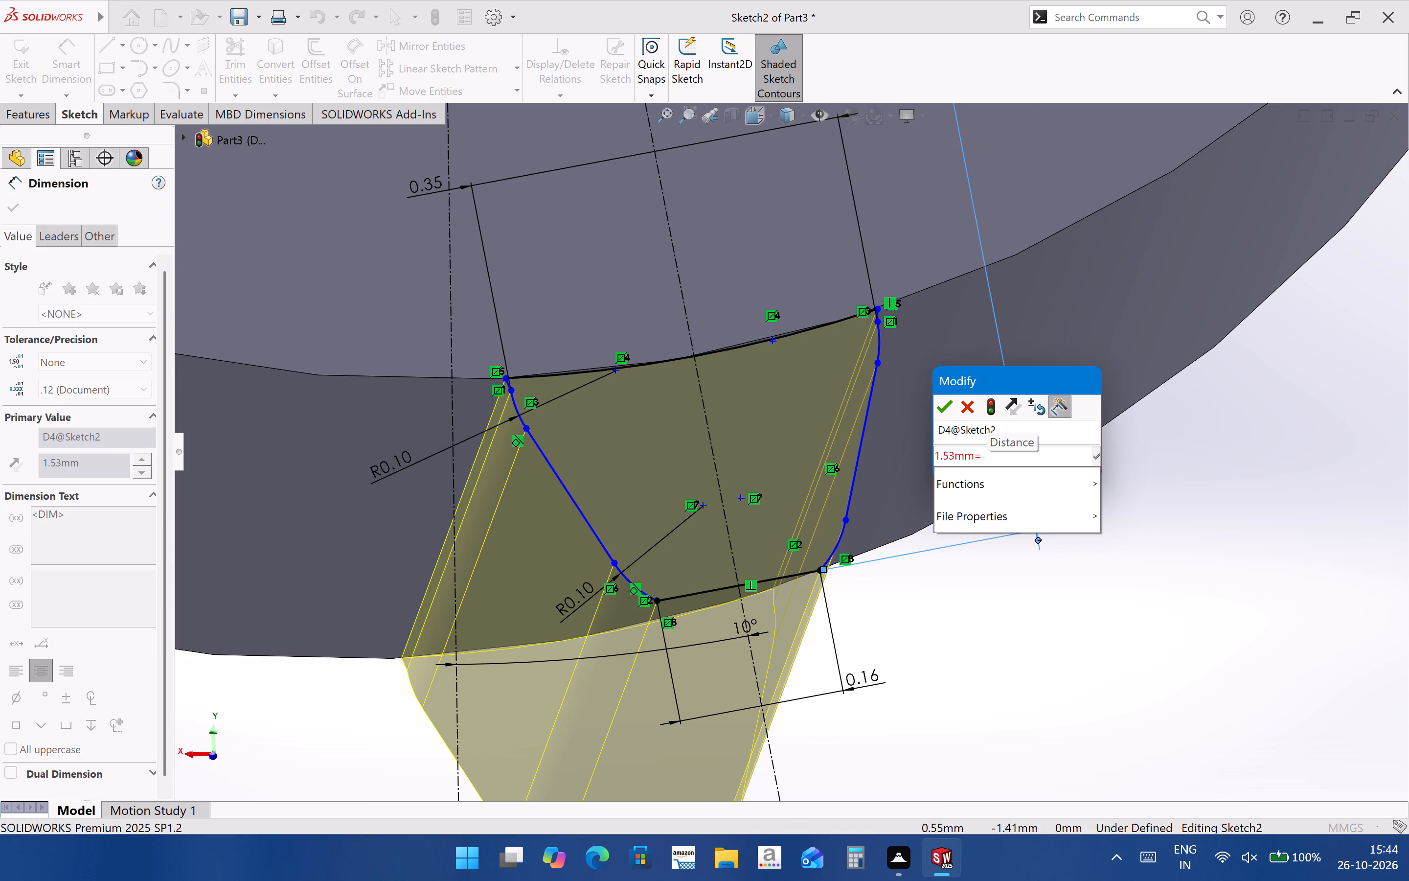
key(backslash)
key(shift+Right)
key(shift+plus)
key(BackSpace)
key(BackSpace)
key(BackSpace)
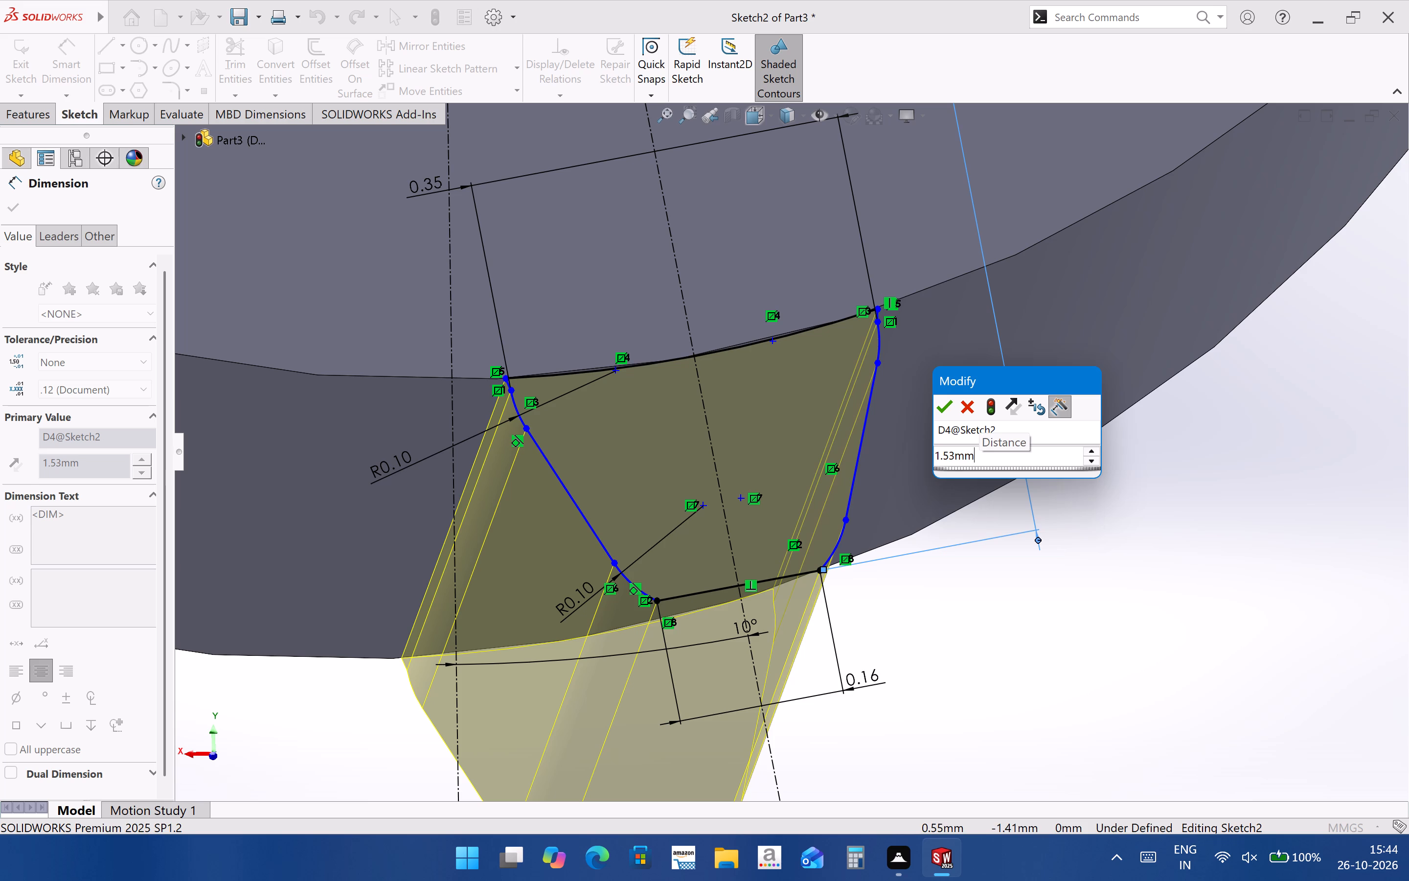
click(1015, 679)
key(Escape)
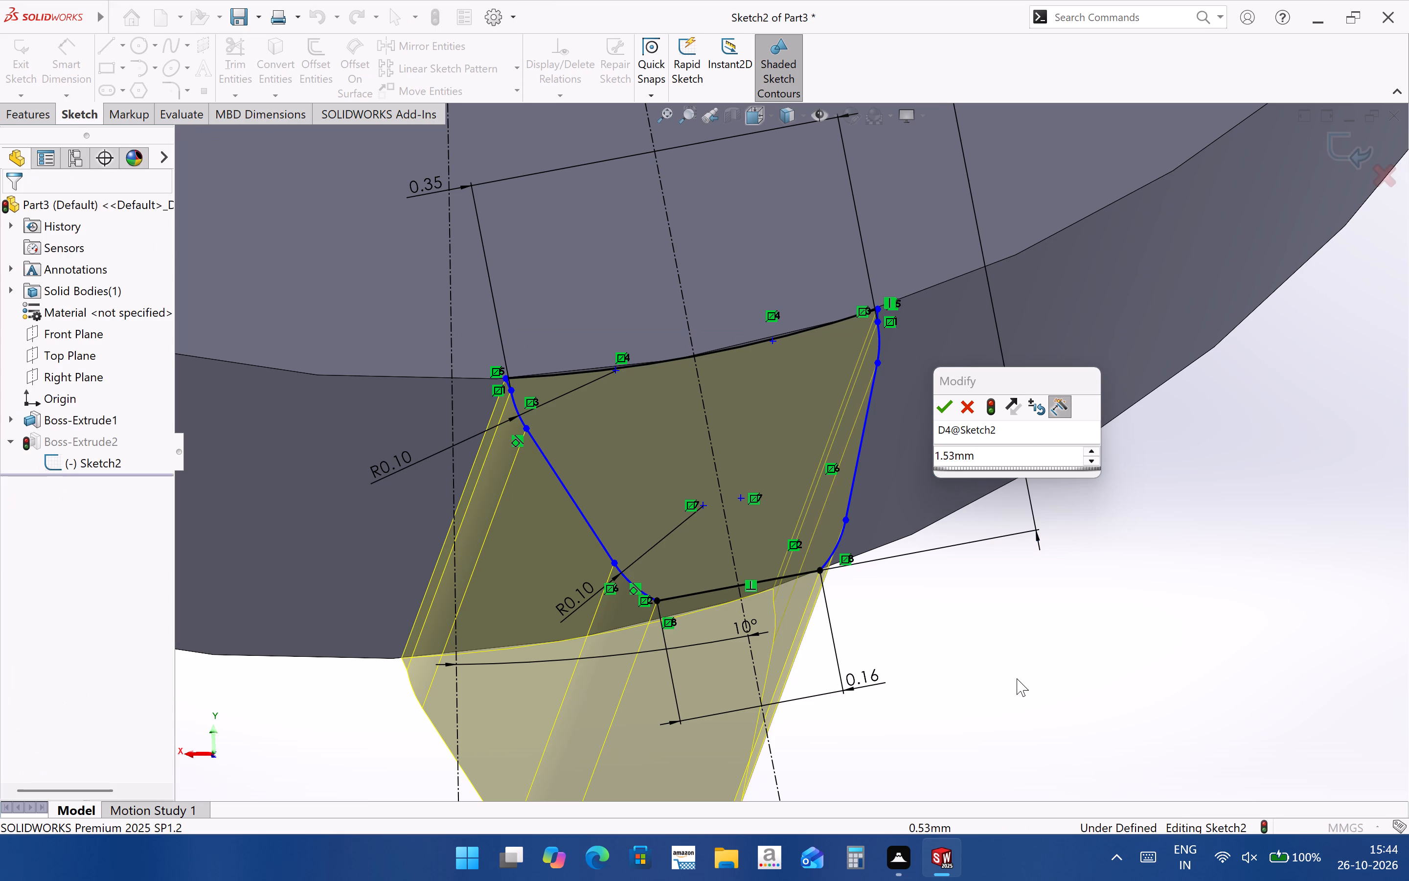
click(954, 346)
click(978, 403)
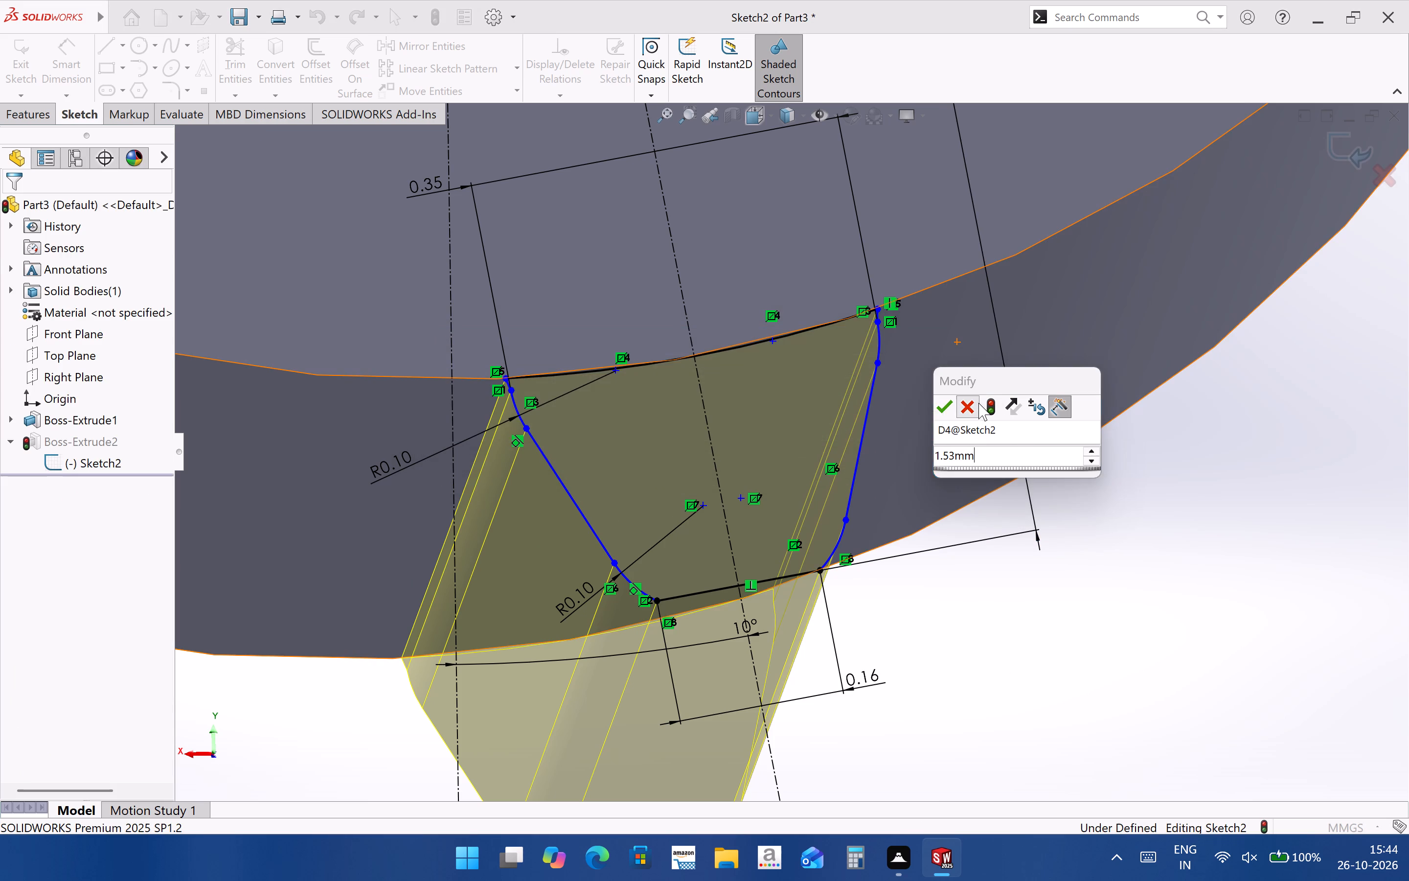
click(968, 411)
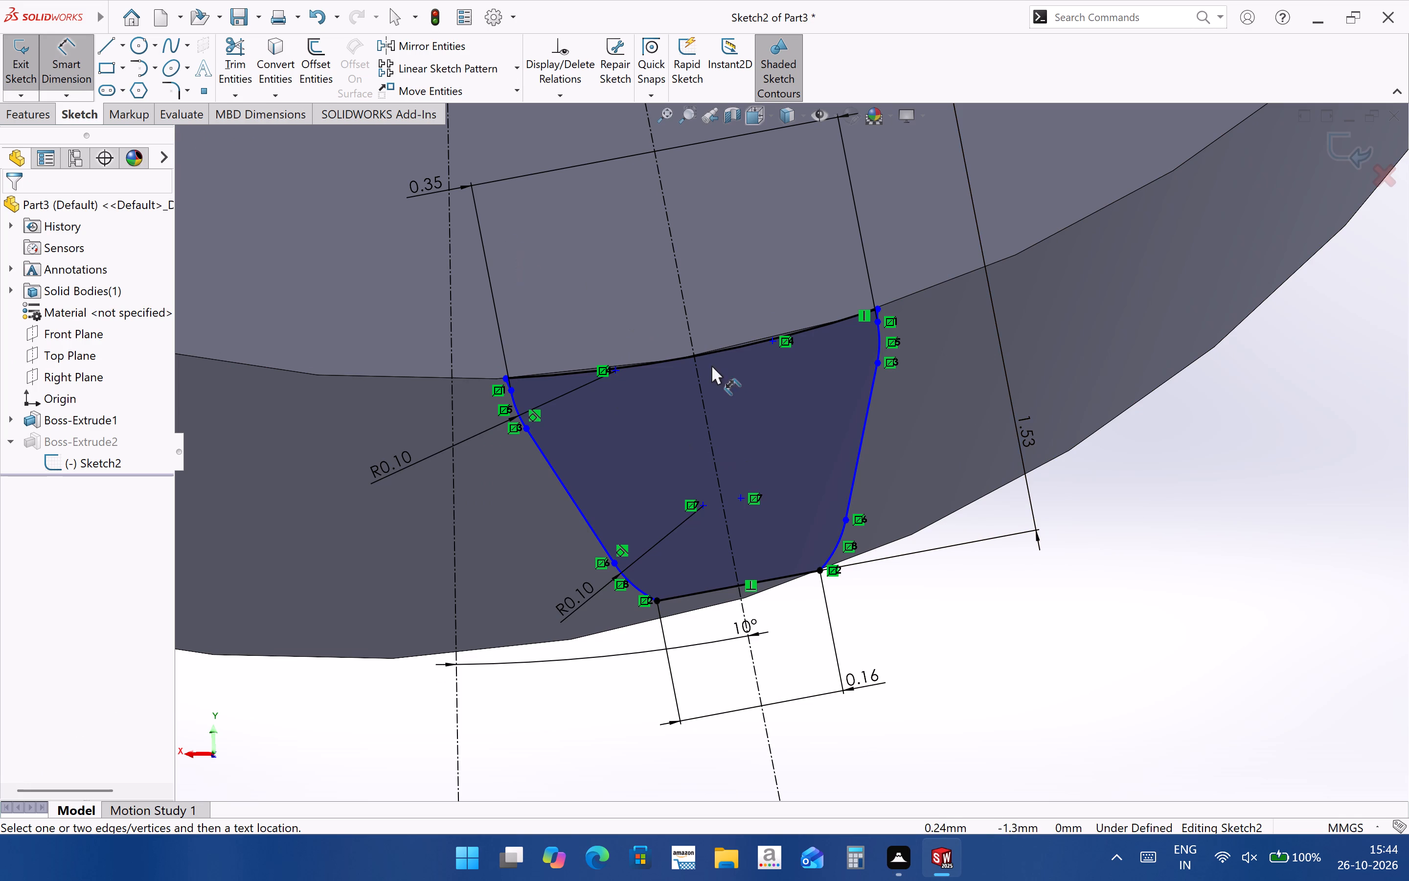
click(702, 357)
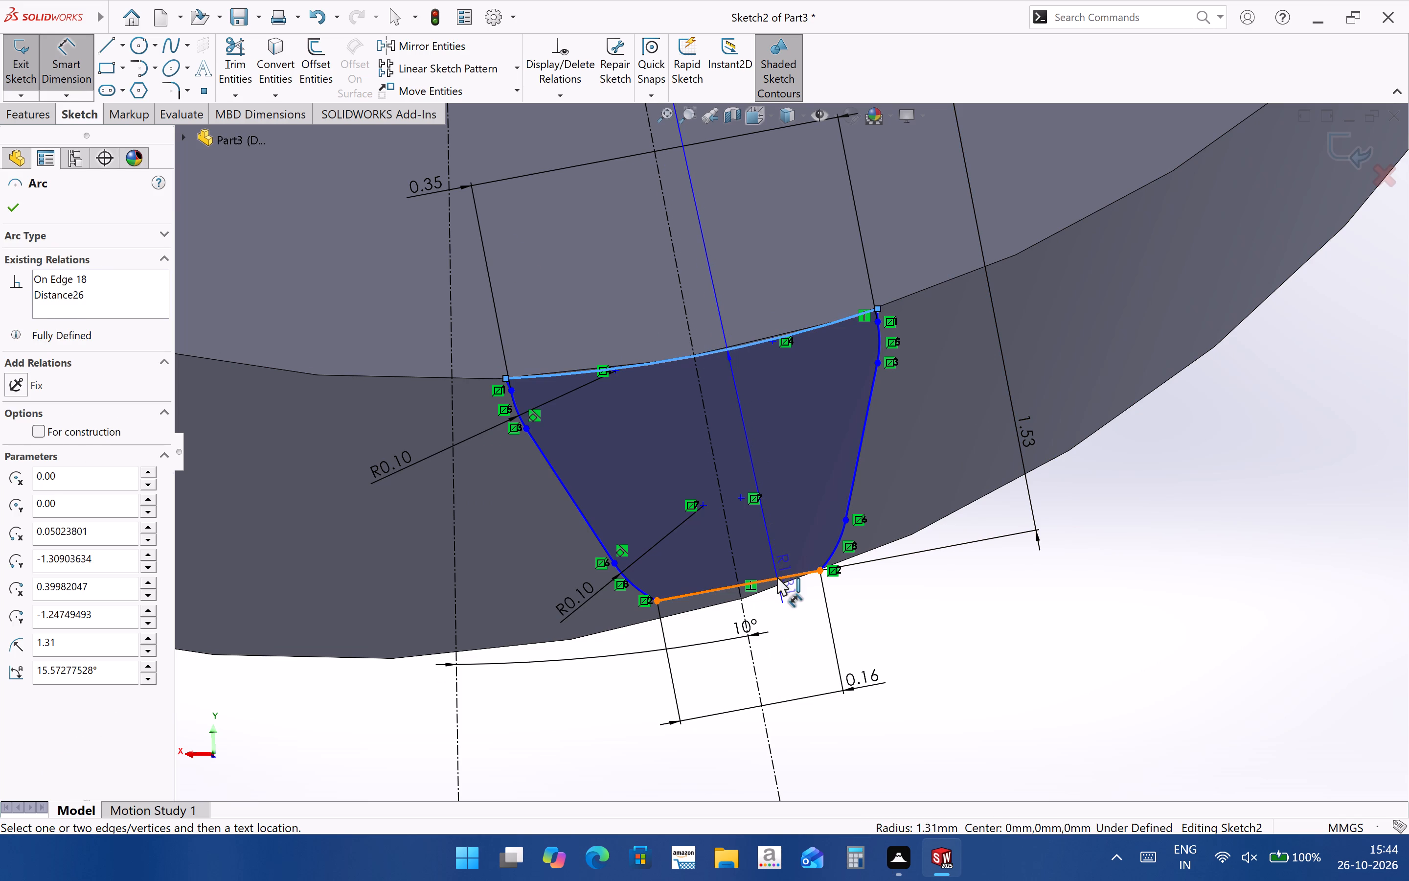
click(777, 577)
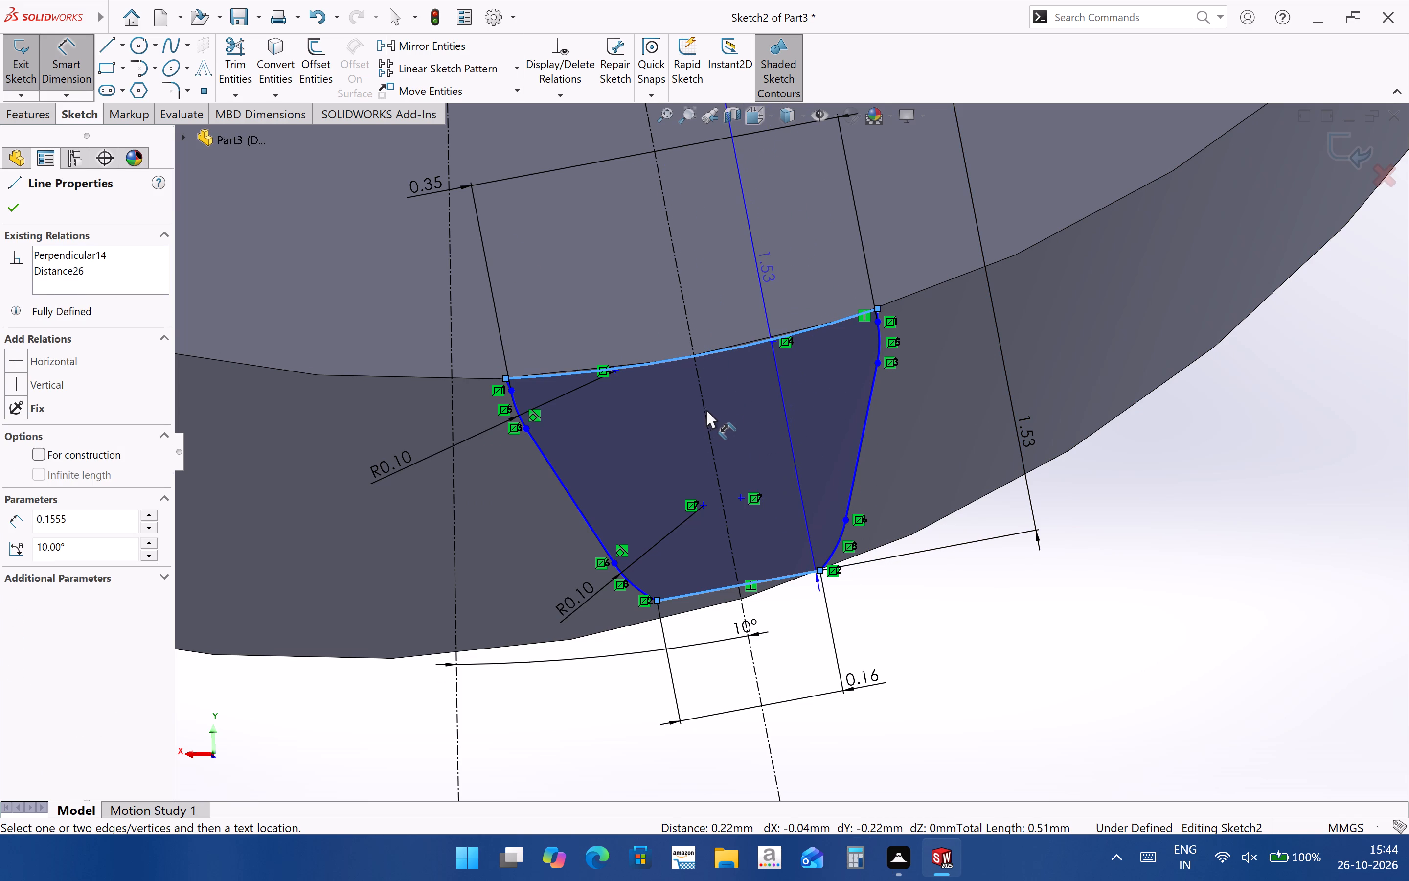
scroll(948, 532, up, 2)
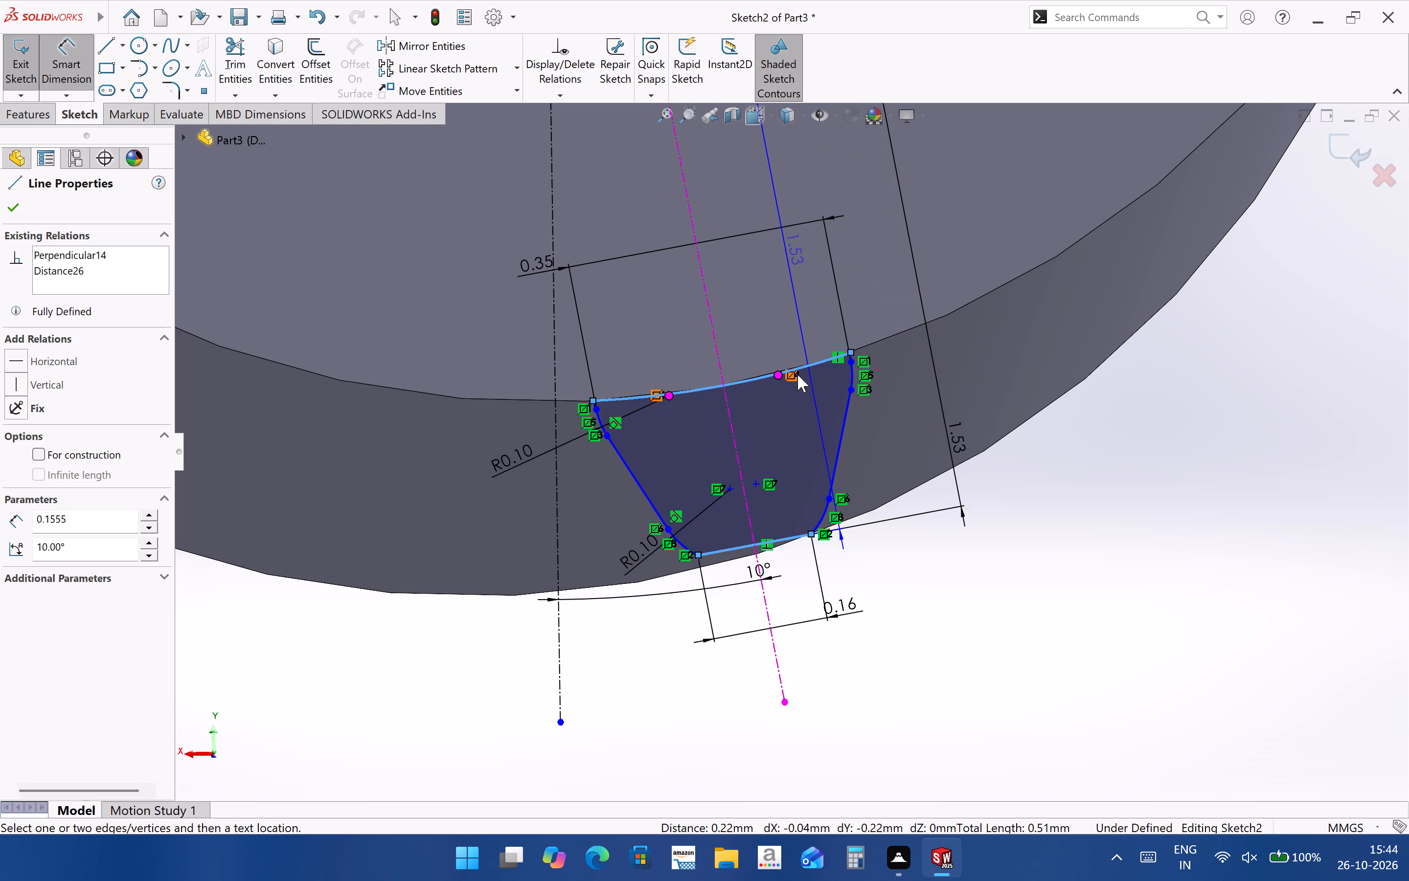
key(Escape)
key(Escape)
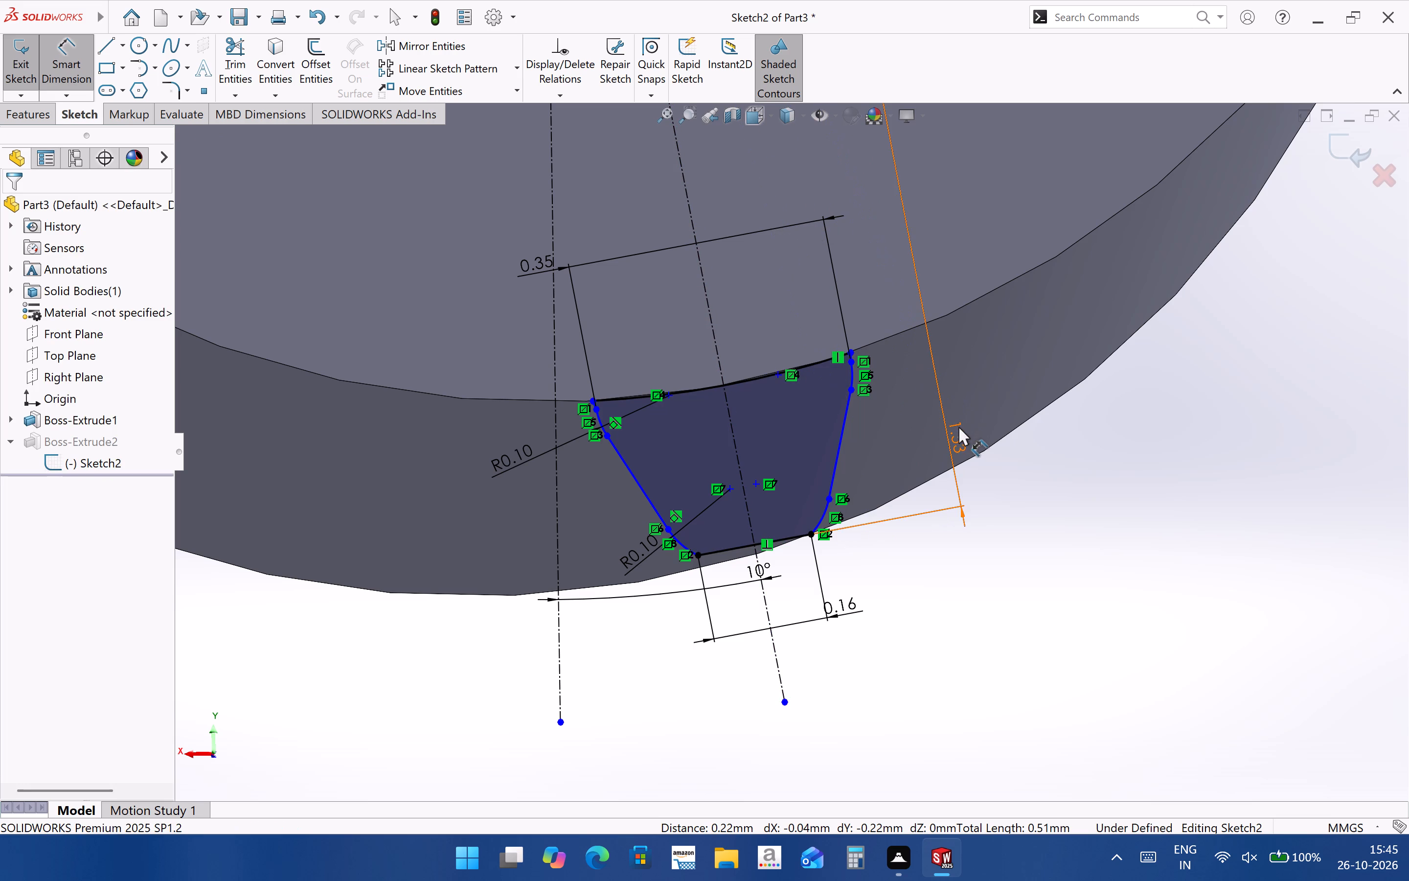
Set the distance from the base arc's centre to the tooth's tip line to 1.31+0.2 (1.51 mm) and exit the sketch.
double_click(958, 427)
click(959, 449)
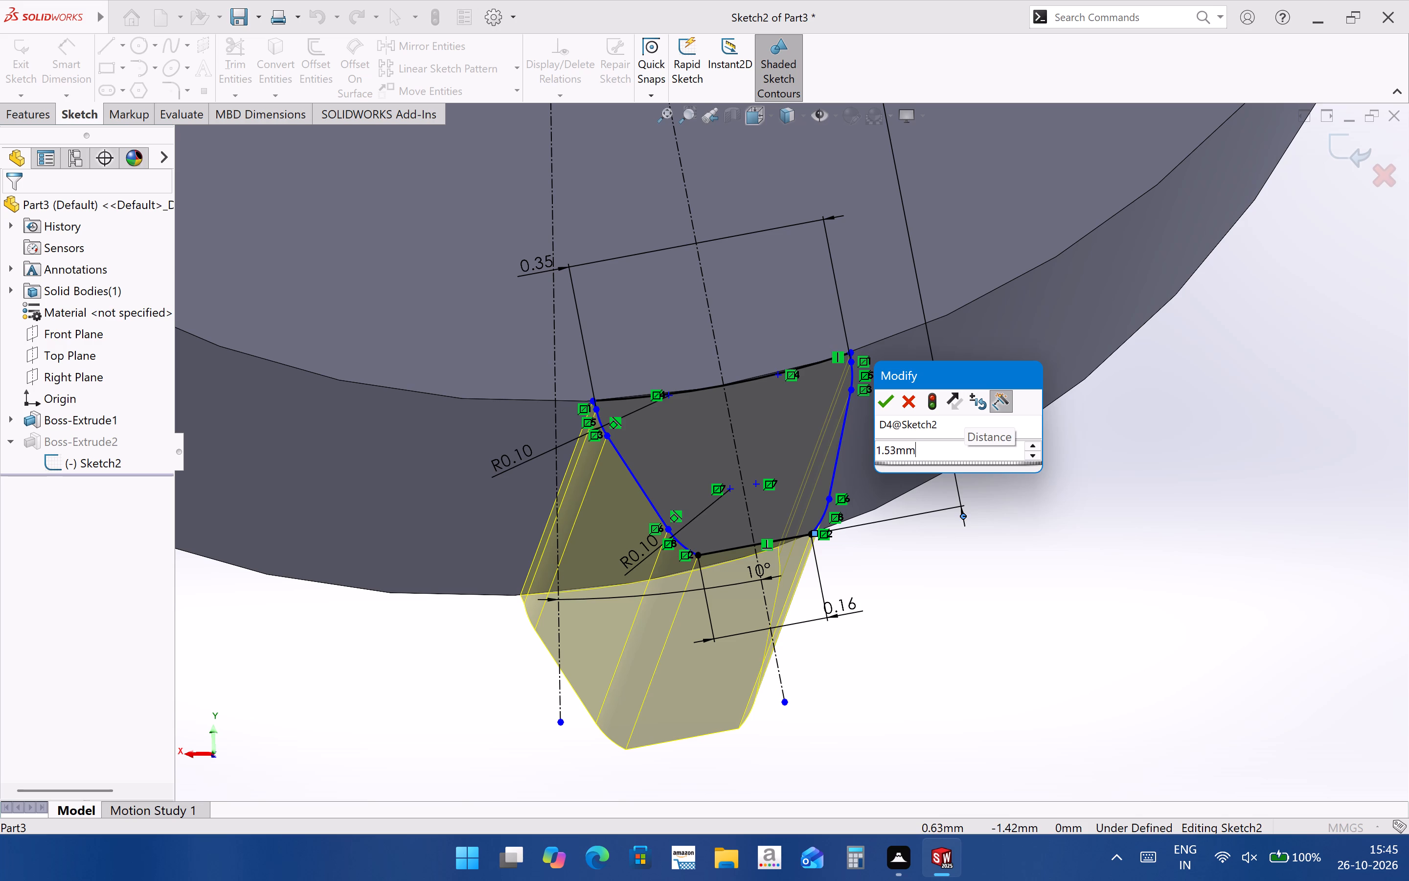
scroll(954, 435, up, 8)
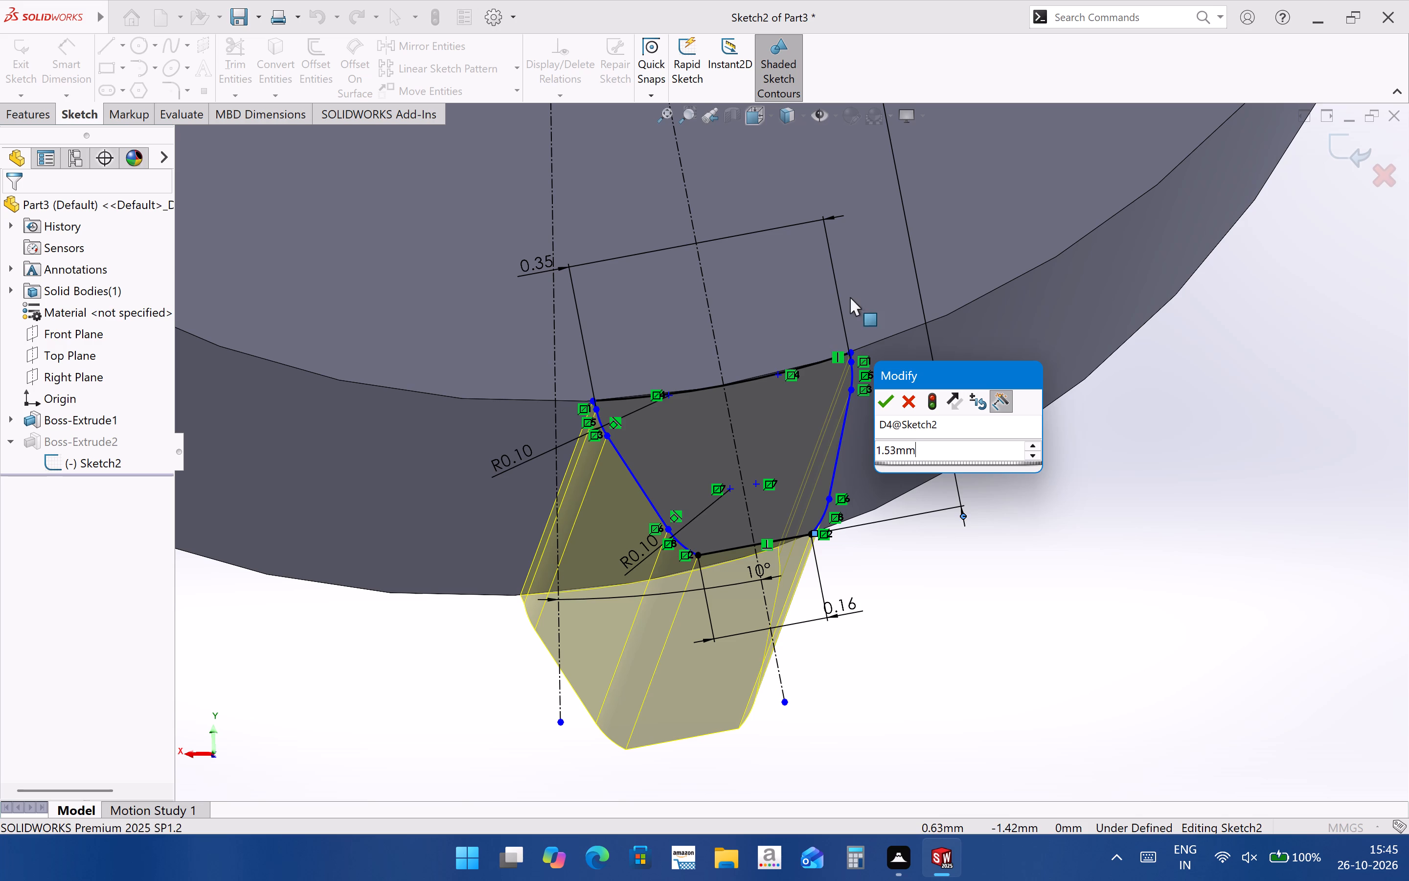
scroll(850, 297, up, 7)
scroll(844, 293, down, 7)
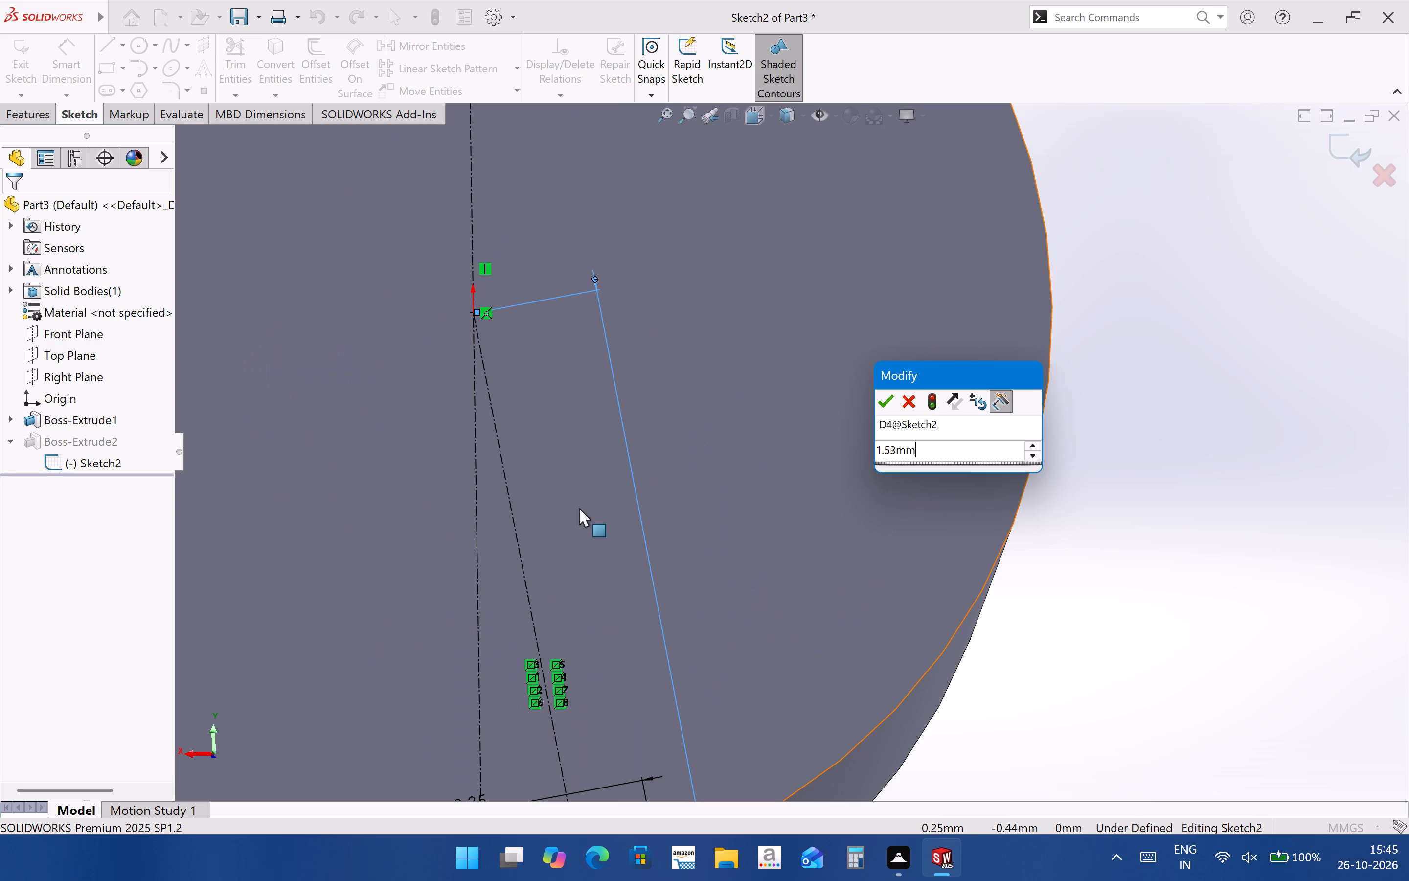
key(BackSpace)
key(BackSpace)
key(BackSpace)
key(BackSpace)
key(BackSpace)
key(BackSpace)
key(BackSpace)
key(BackSpace)
key(BackSpace)
key(BackSpace)
key(1)
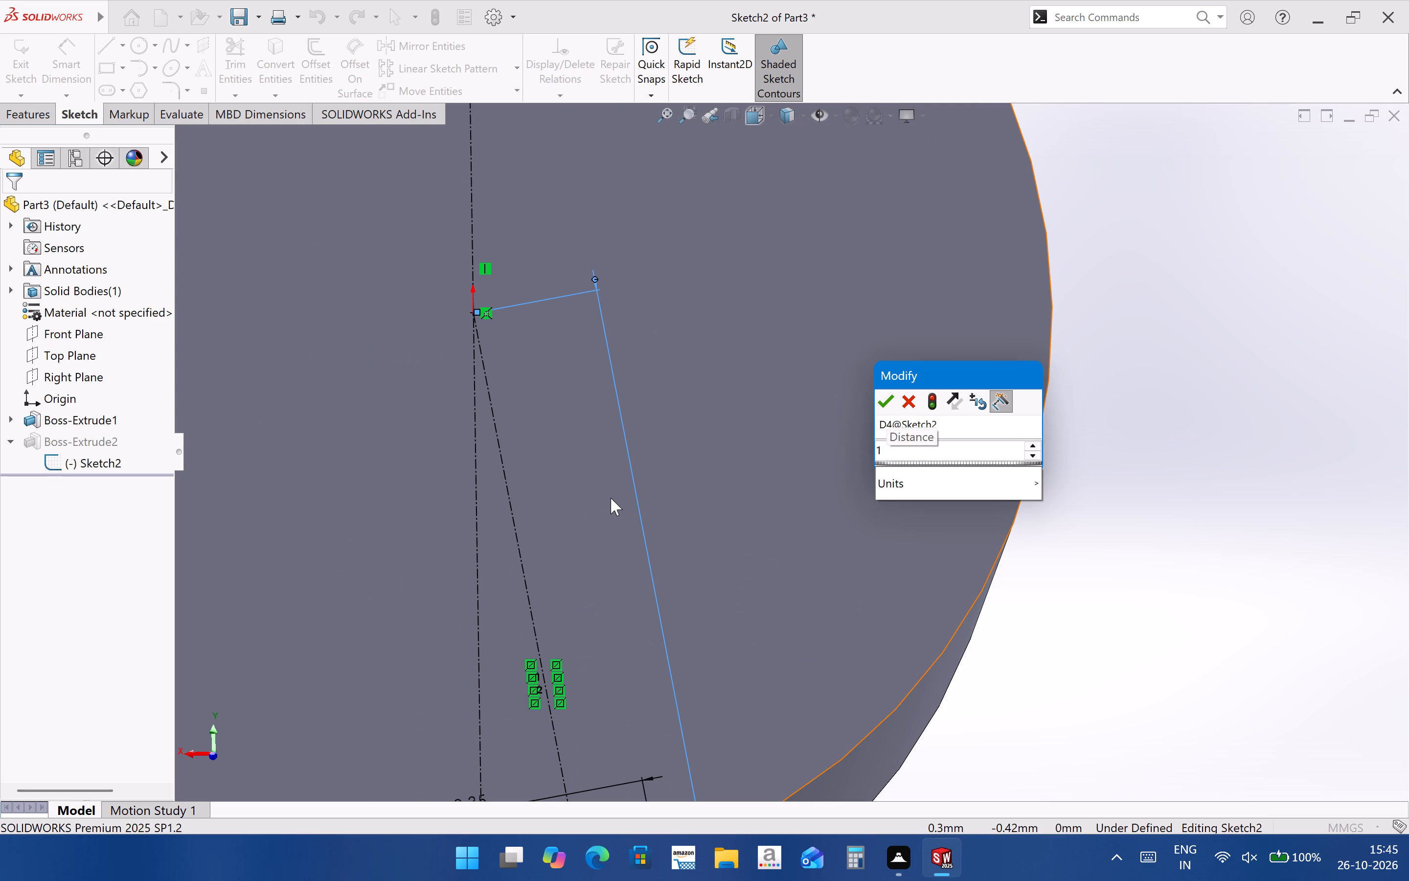
text(.31)
key(shift+plus)
text(0.2)
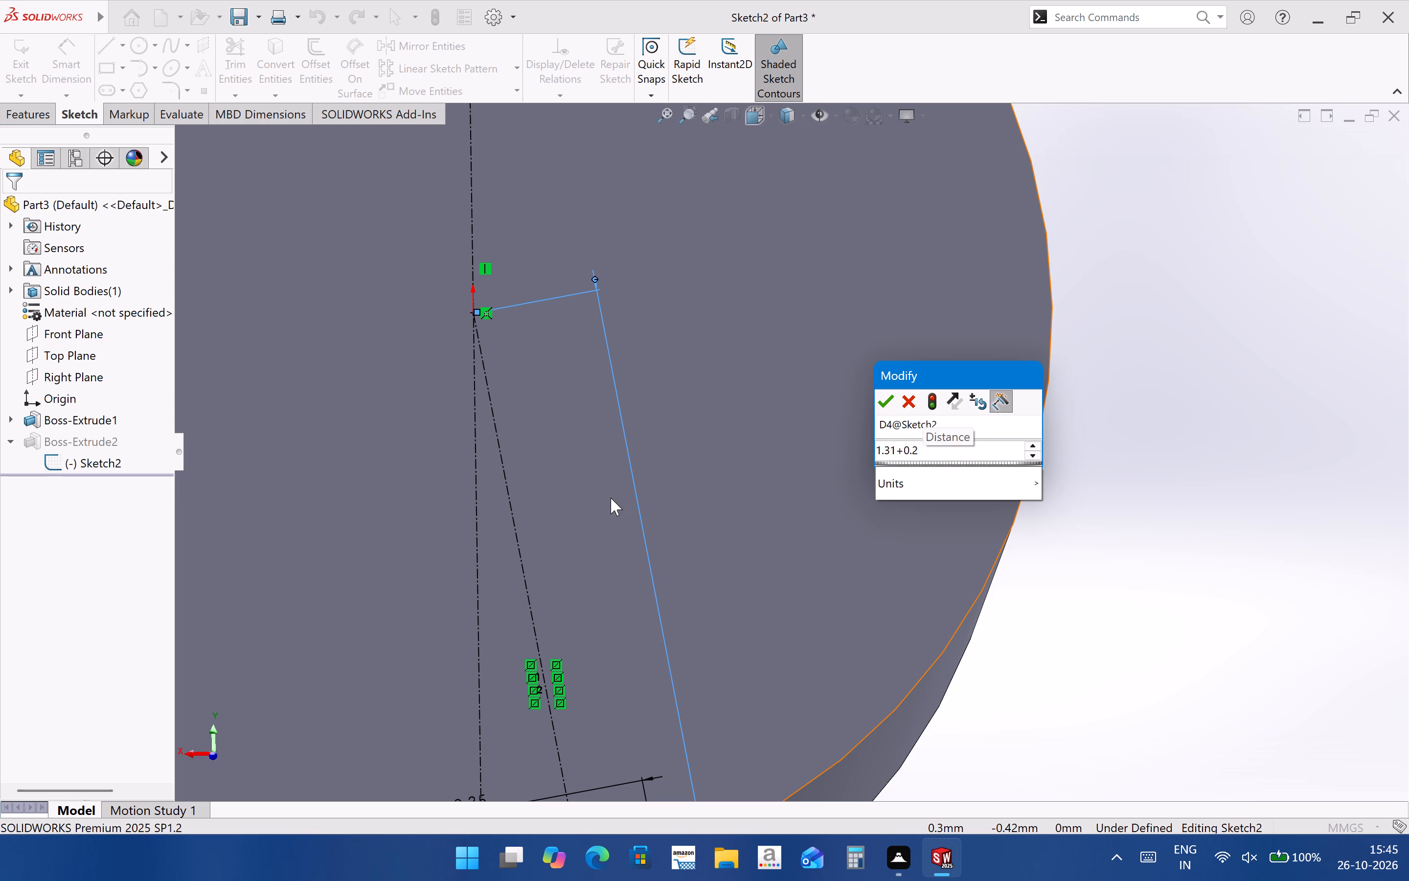
key(Return)
scroll(611, 498, up, 5)
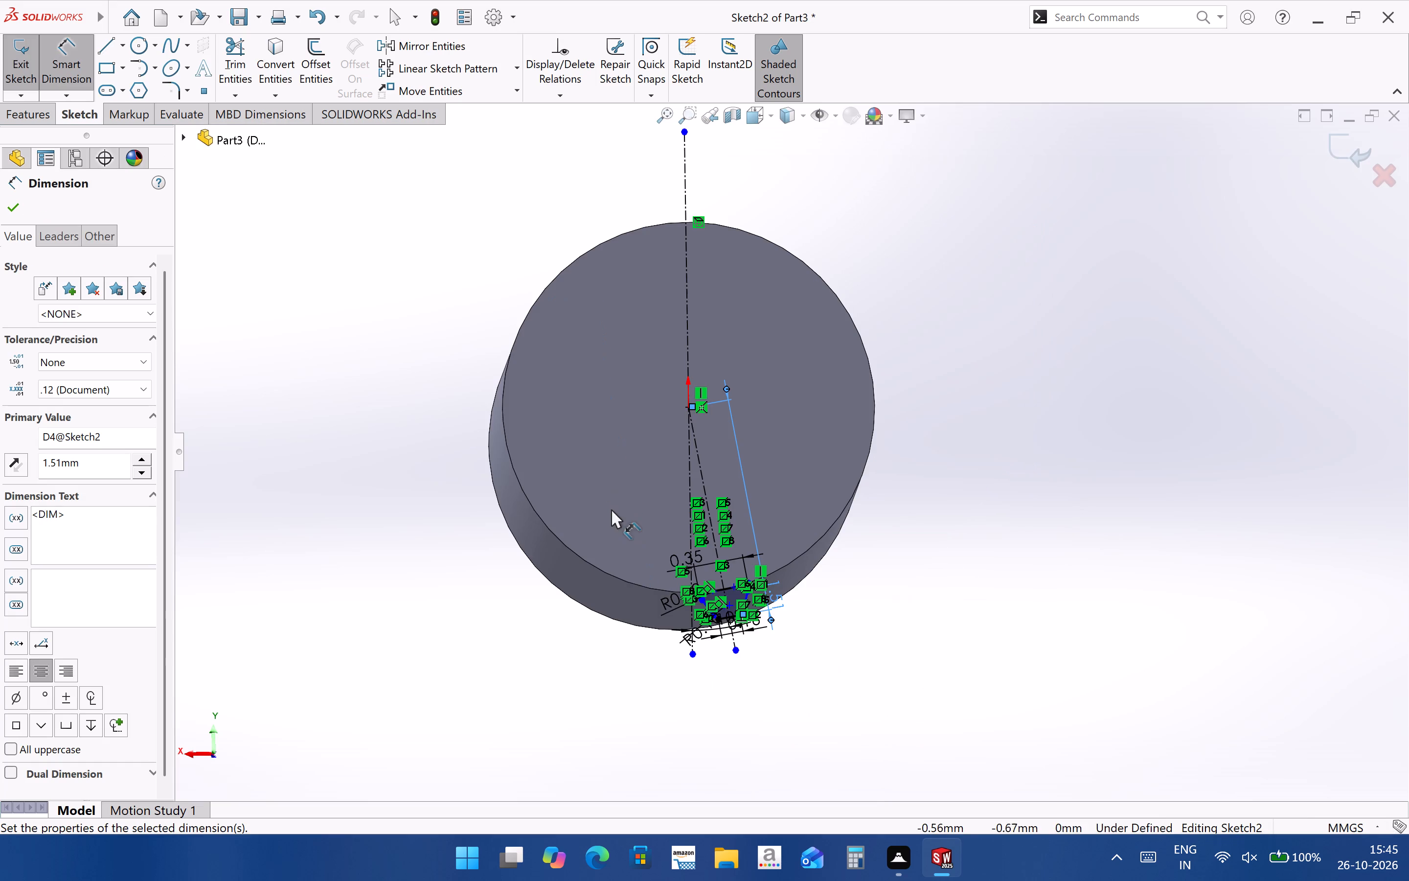
scroll(719, 618, down, 10)
scroll(792, 524, up, 3)
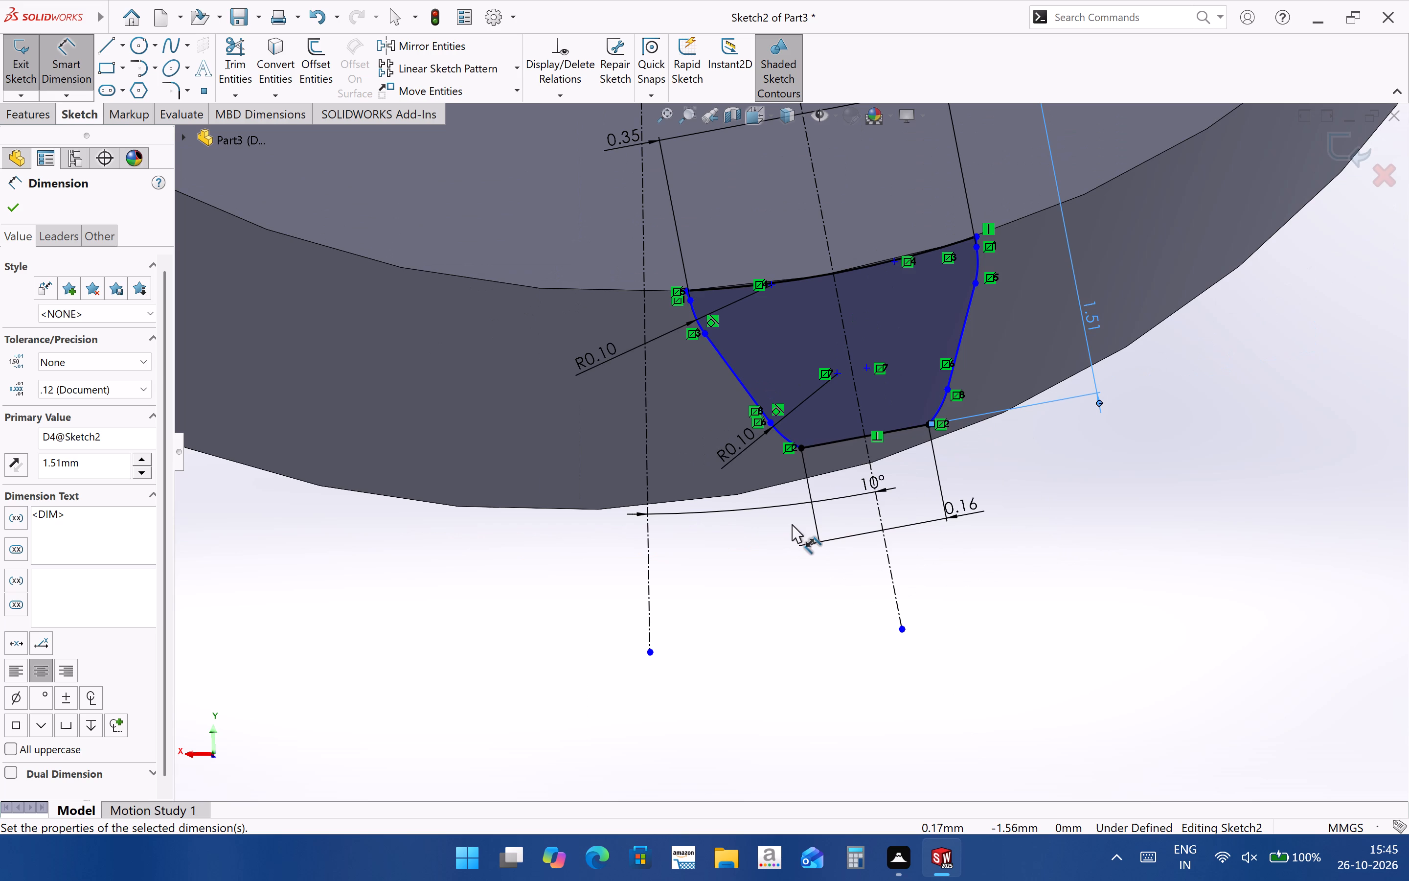
click(1352, 161)
Examine the rebuilt tooth from several angles, checking its end profile and where its flanks meet the cylinder.
scroll(1011, 545, up, 4)
middle_drag(994, 551, 973, 425)
scroll(973, 425, up, 4)
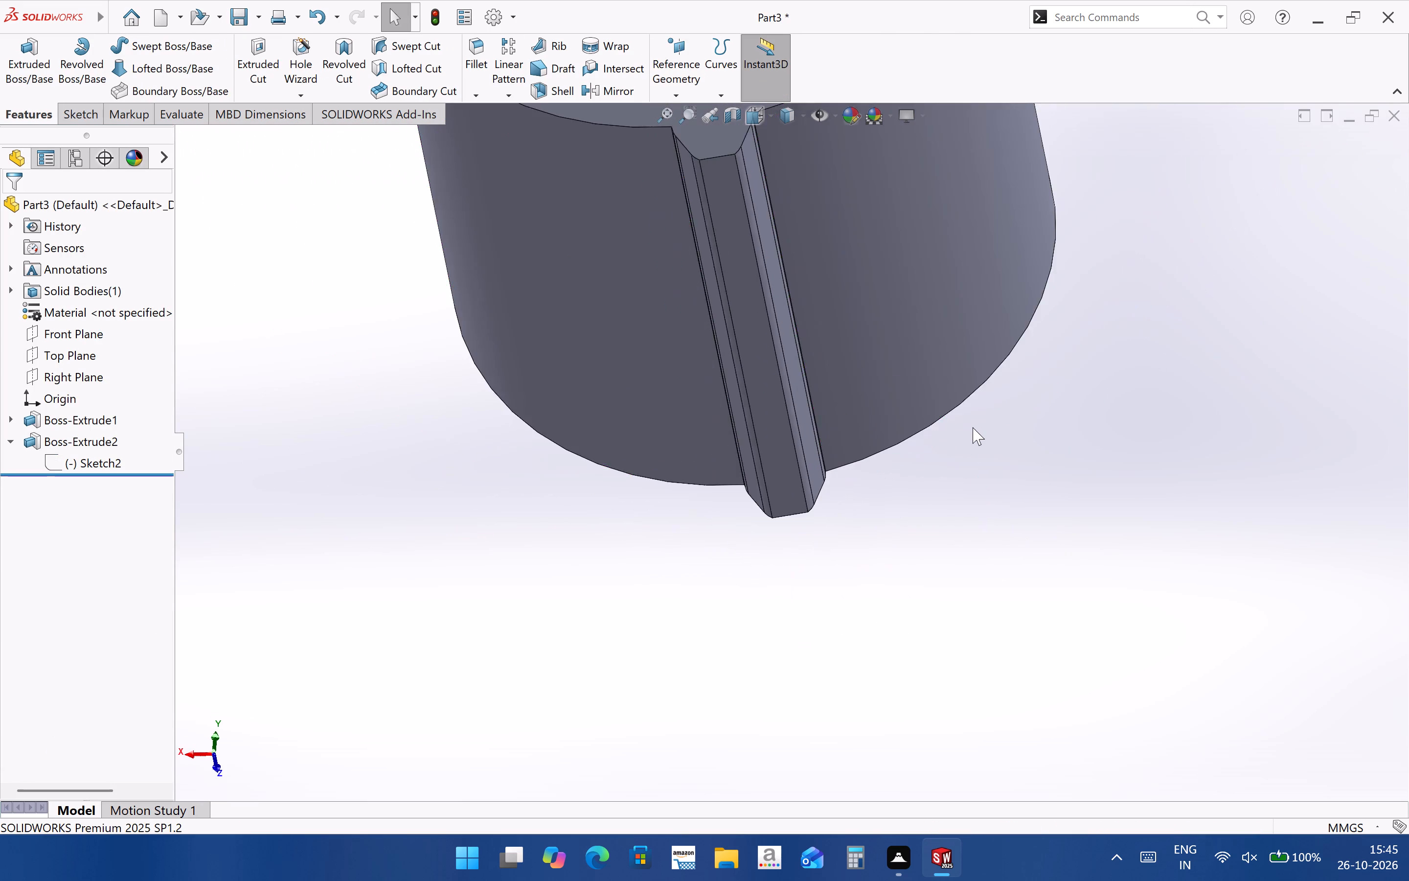
scroll(973, 427, up, 4)
middle_drag(968, 472, 812, 587)
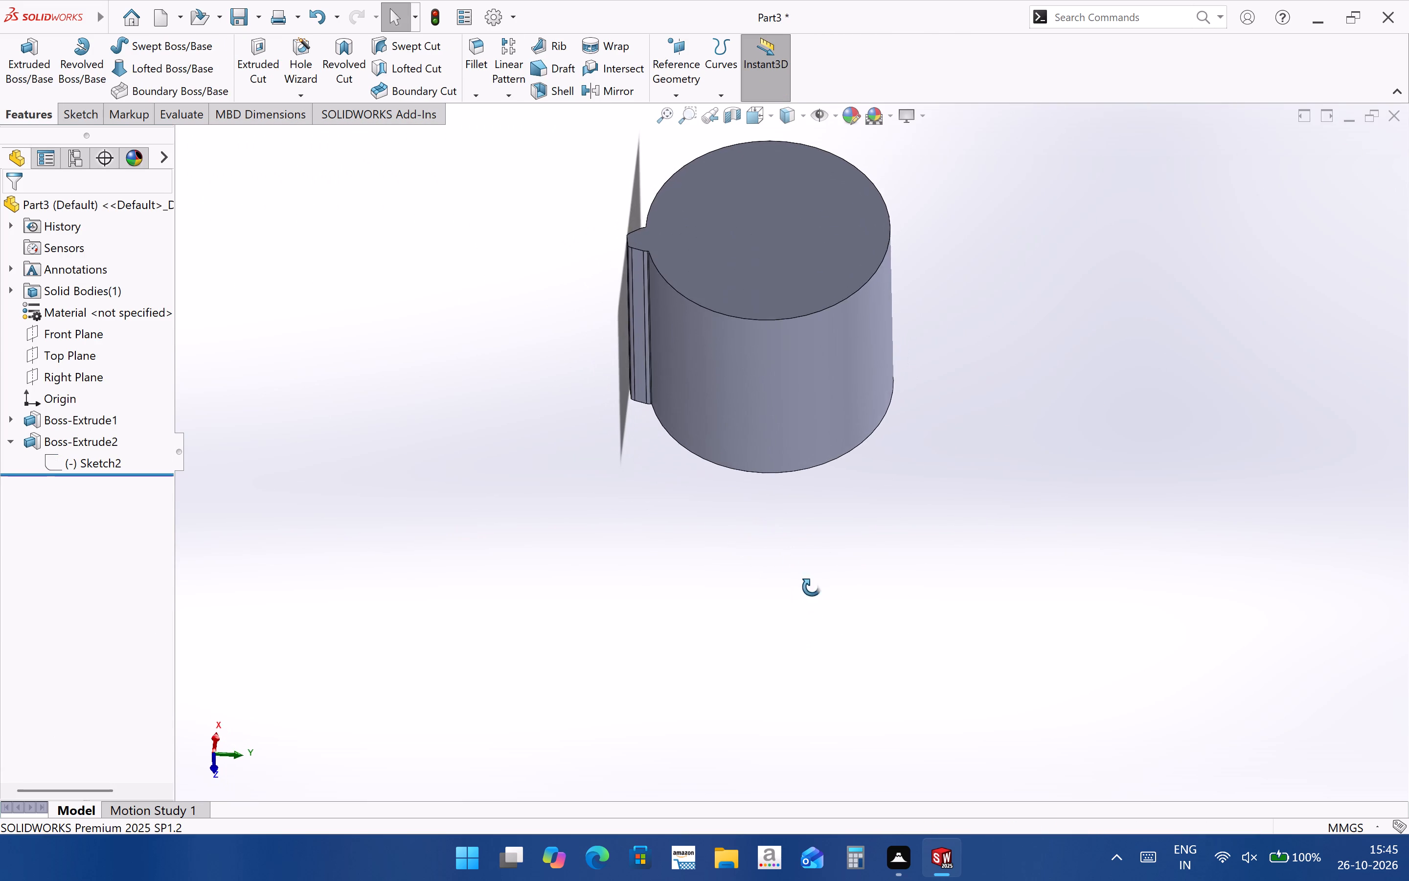
middle_drag(812, 587, 980, 659)
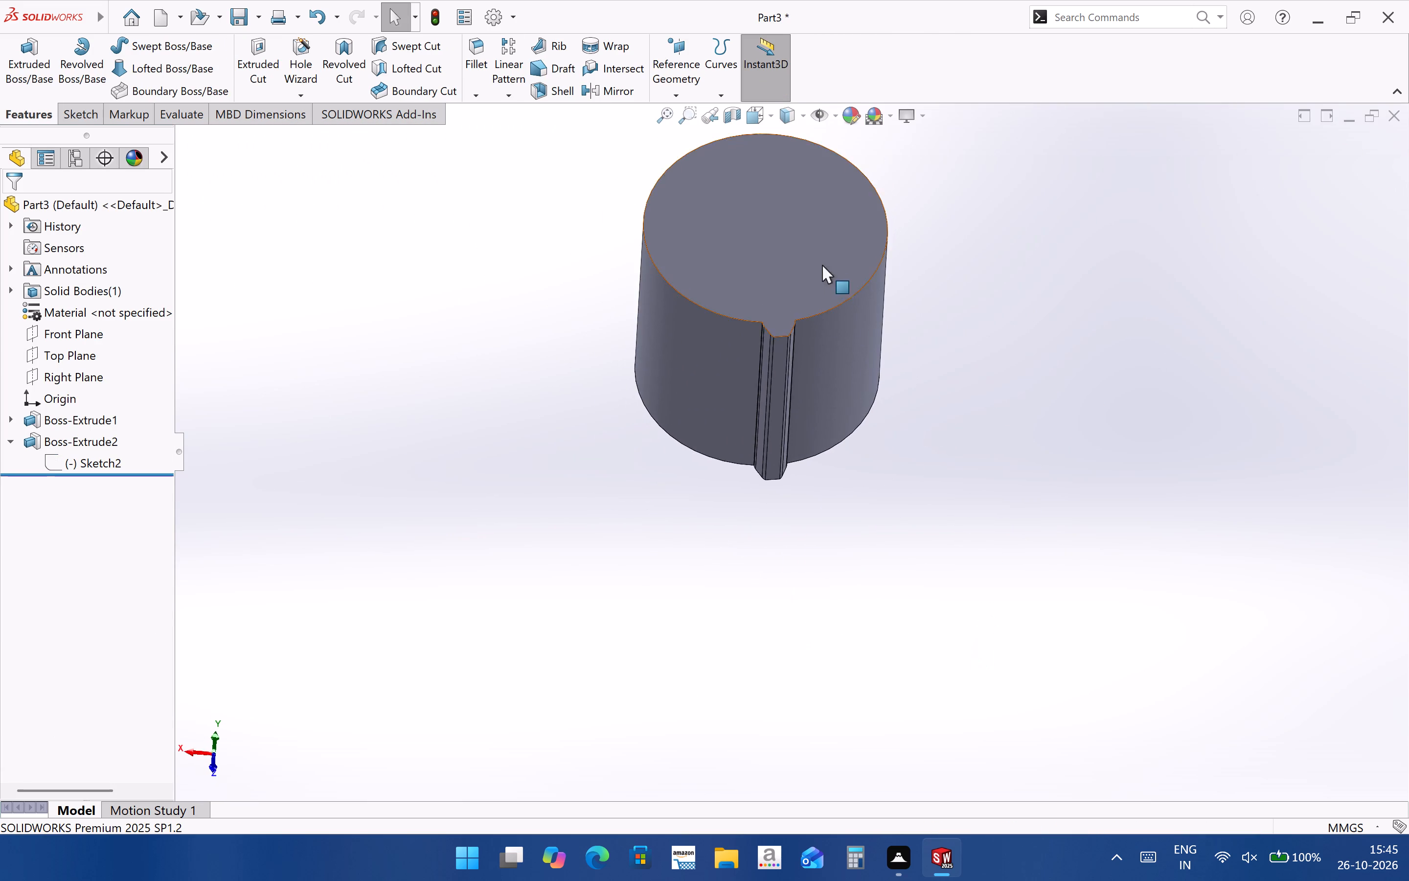
scroll(818, 258, down, 5)
middle_drag(779, 498, 767, 444)
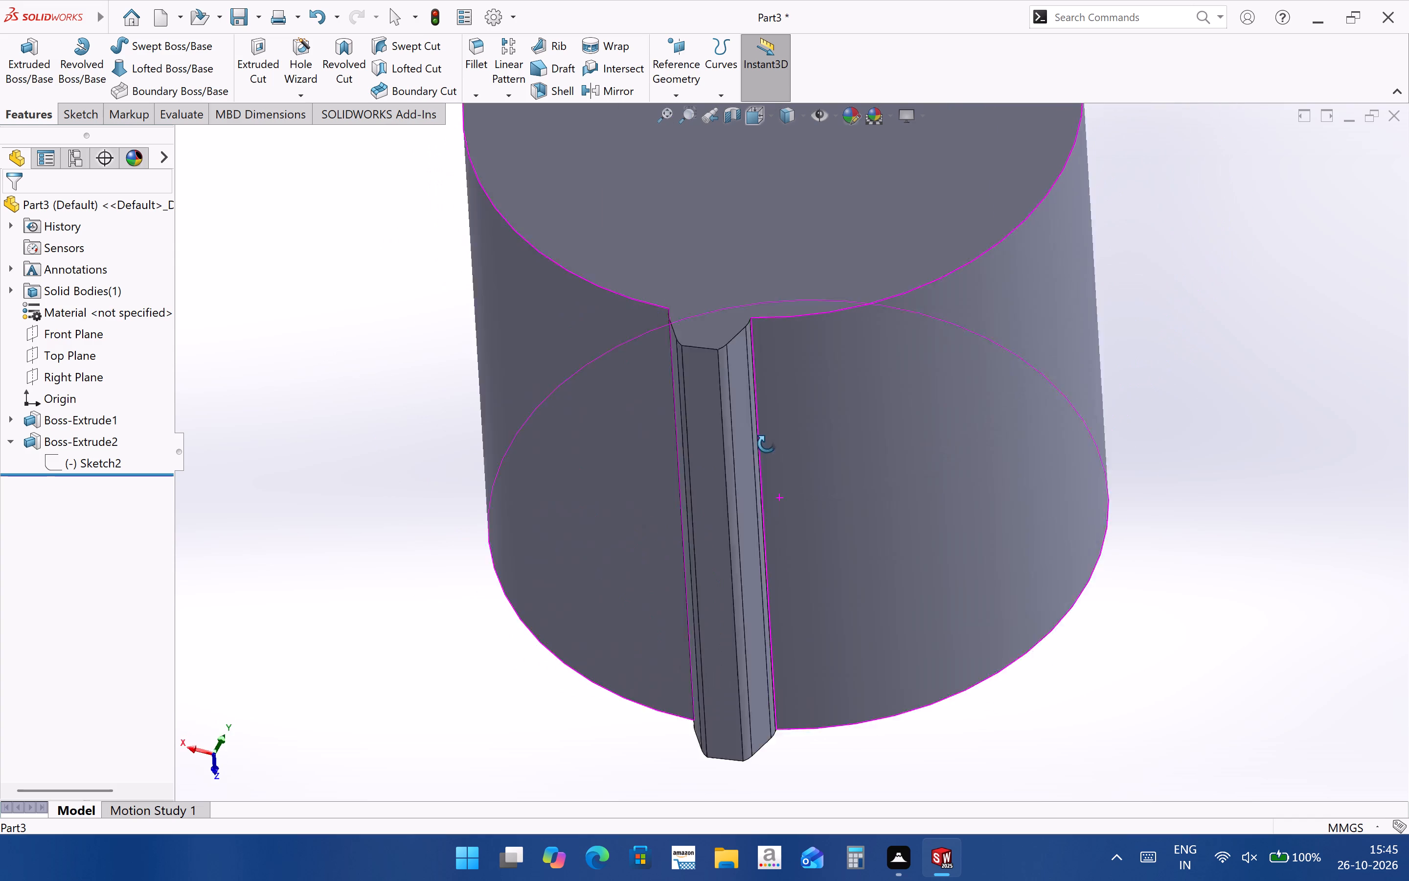
middle_drag(767, 444, 770, 439)
scroll(770, 439, up, 2)
middle_drag(768, 436, 809, 549)
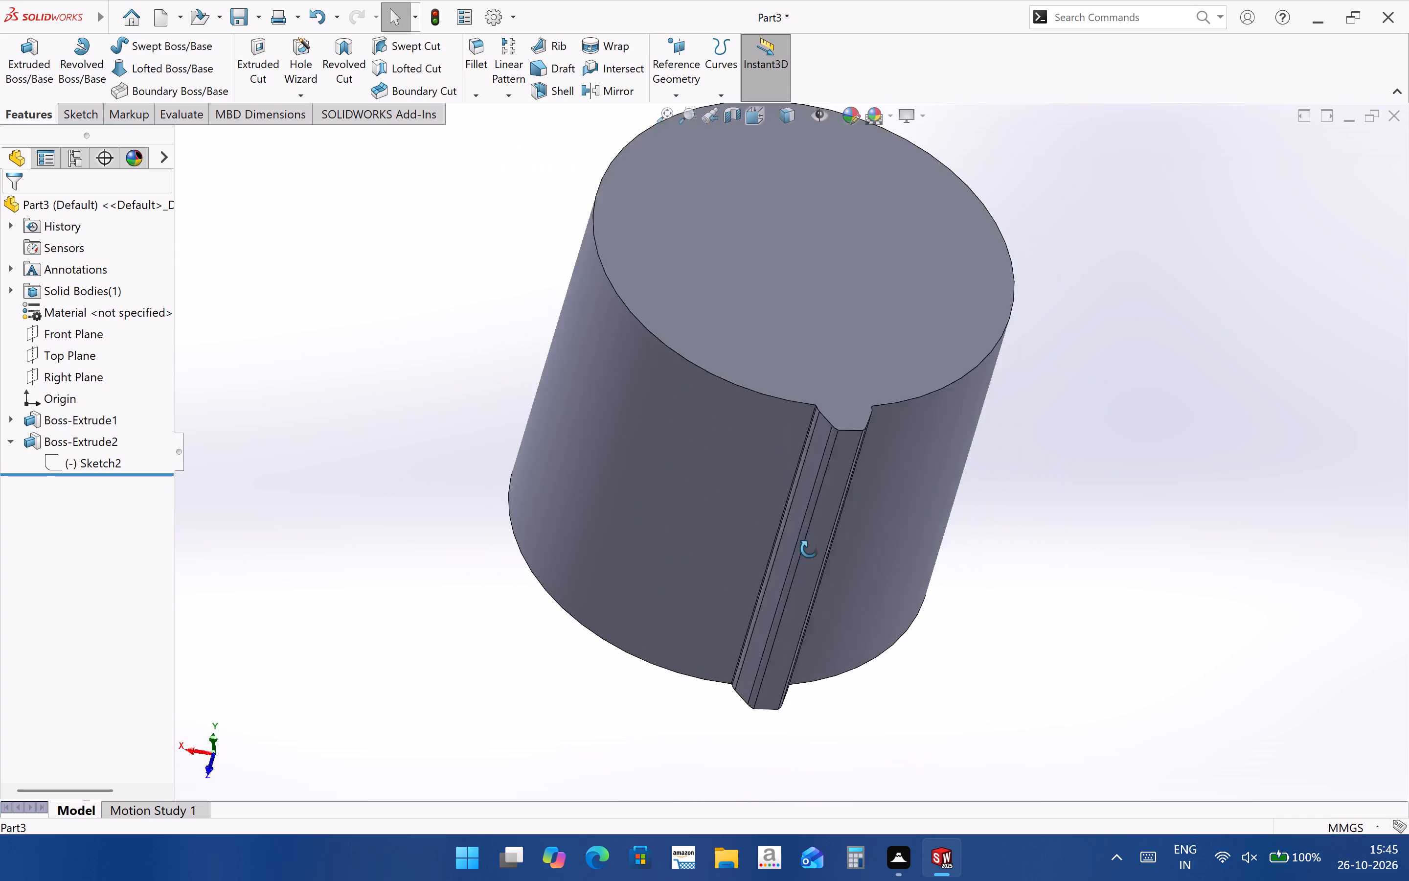
middle_drag(809, 549, 806, 569)
Reopen the tooth extrusion's profile sketch for editing.
click(868, 317)
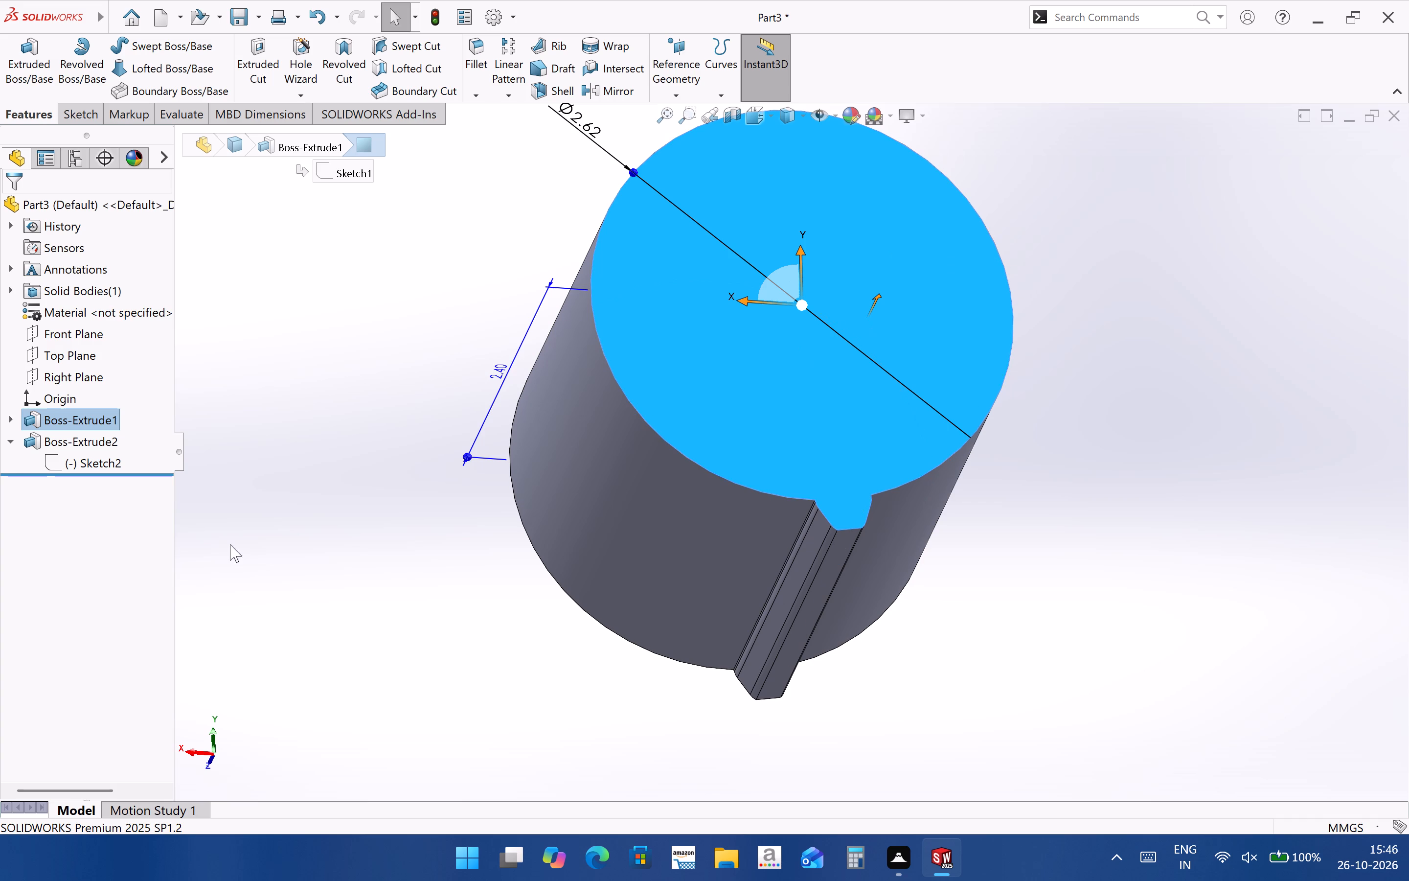
click(65, 466)
click(88, 427)
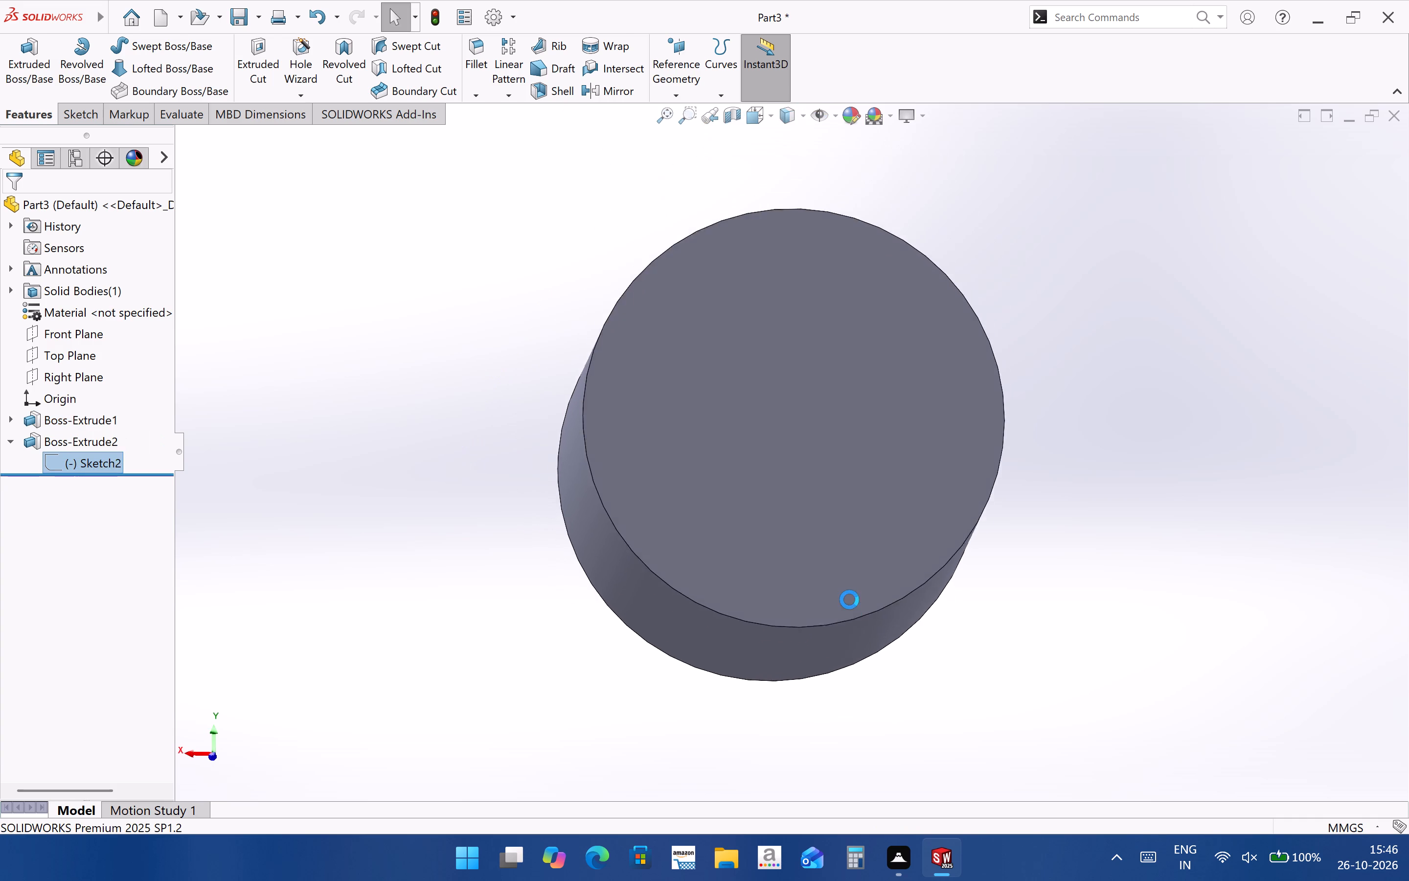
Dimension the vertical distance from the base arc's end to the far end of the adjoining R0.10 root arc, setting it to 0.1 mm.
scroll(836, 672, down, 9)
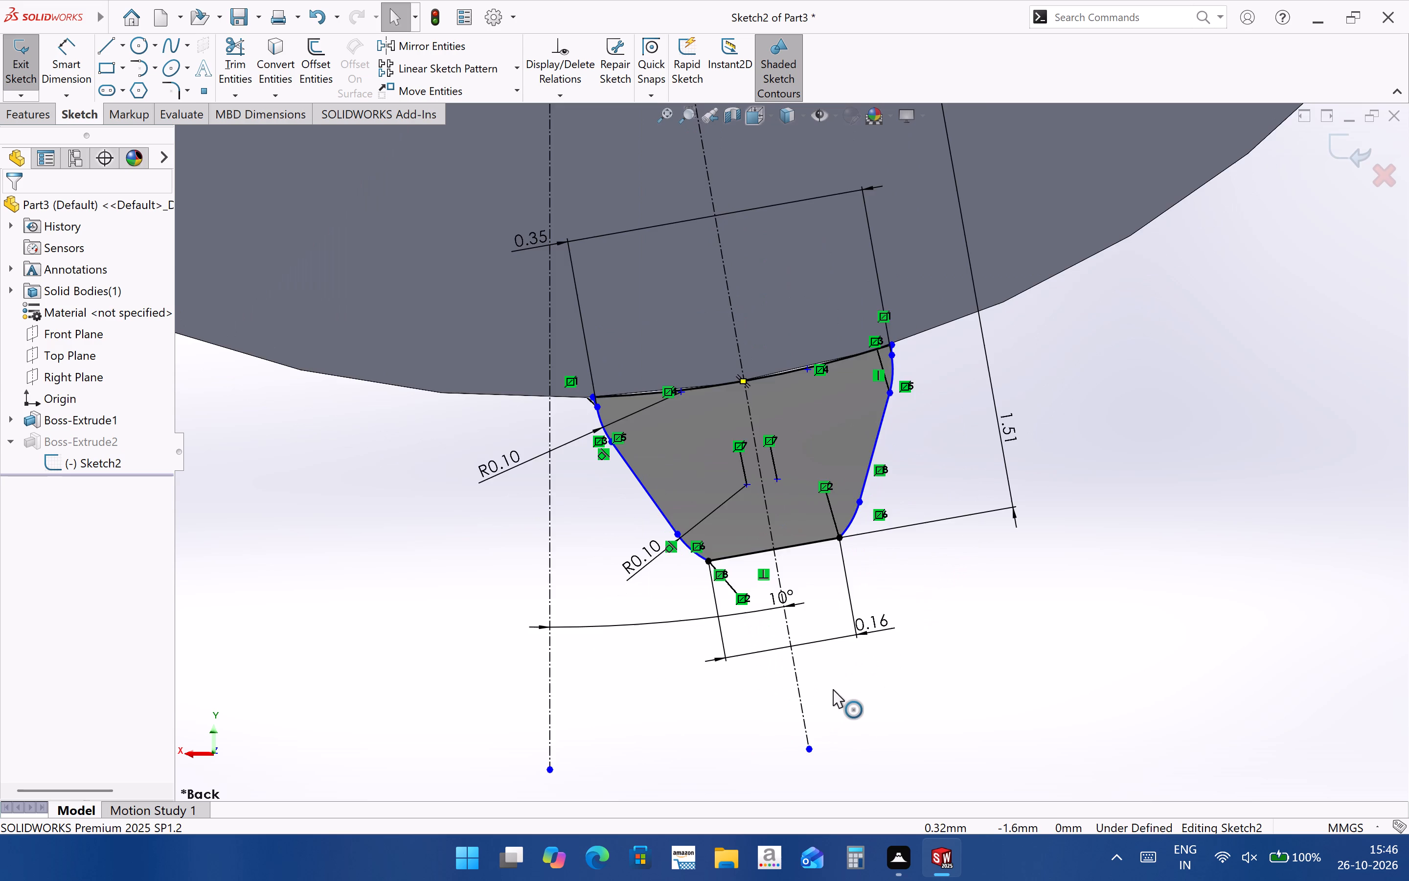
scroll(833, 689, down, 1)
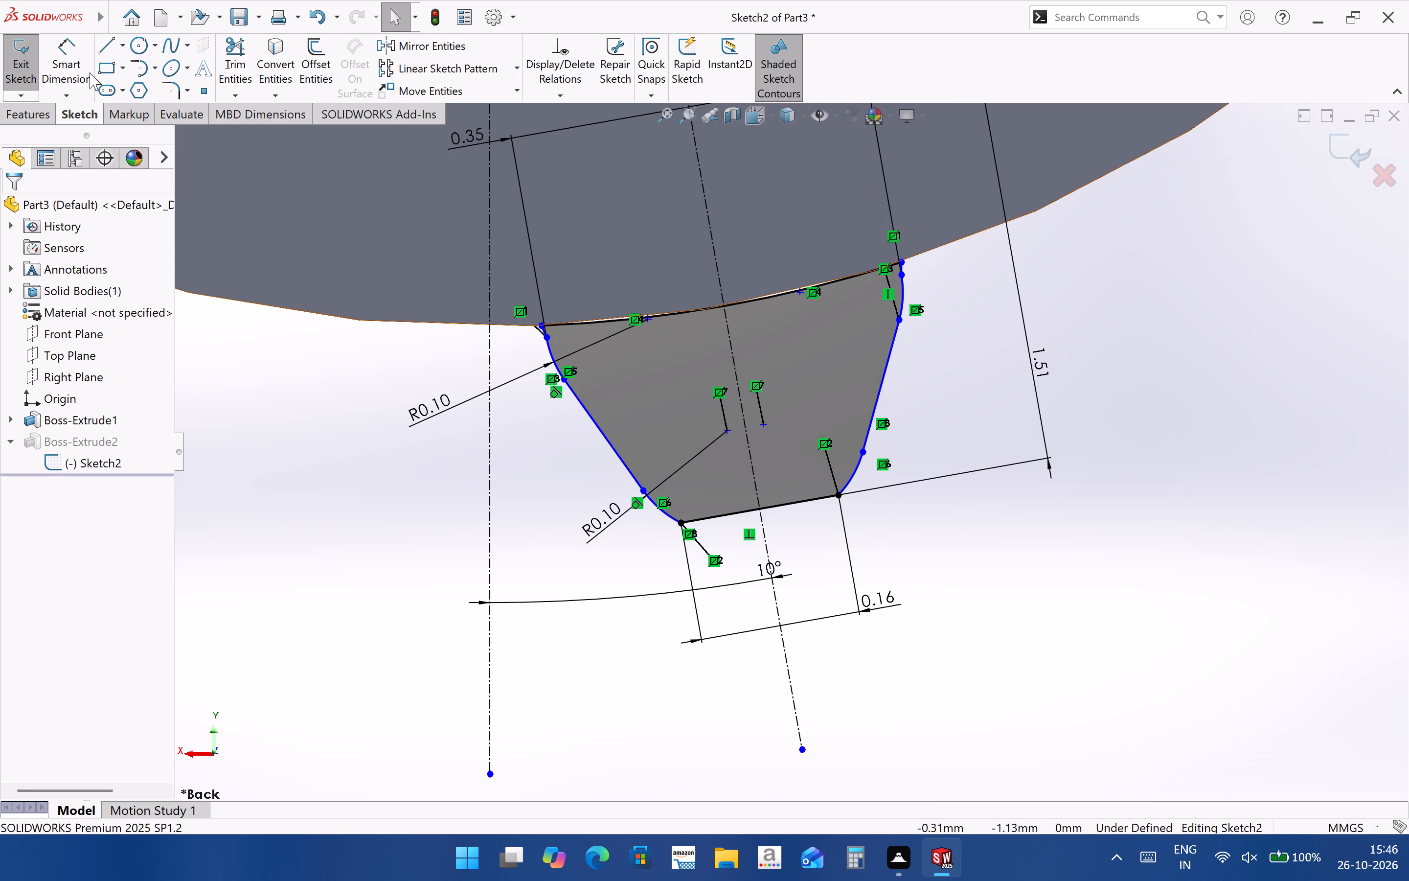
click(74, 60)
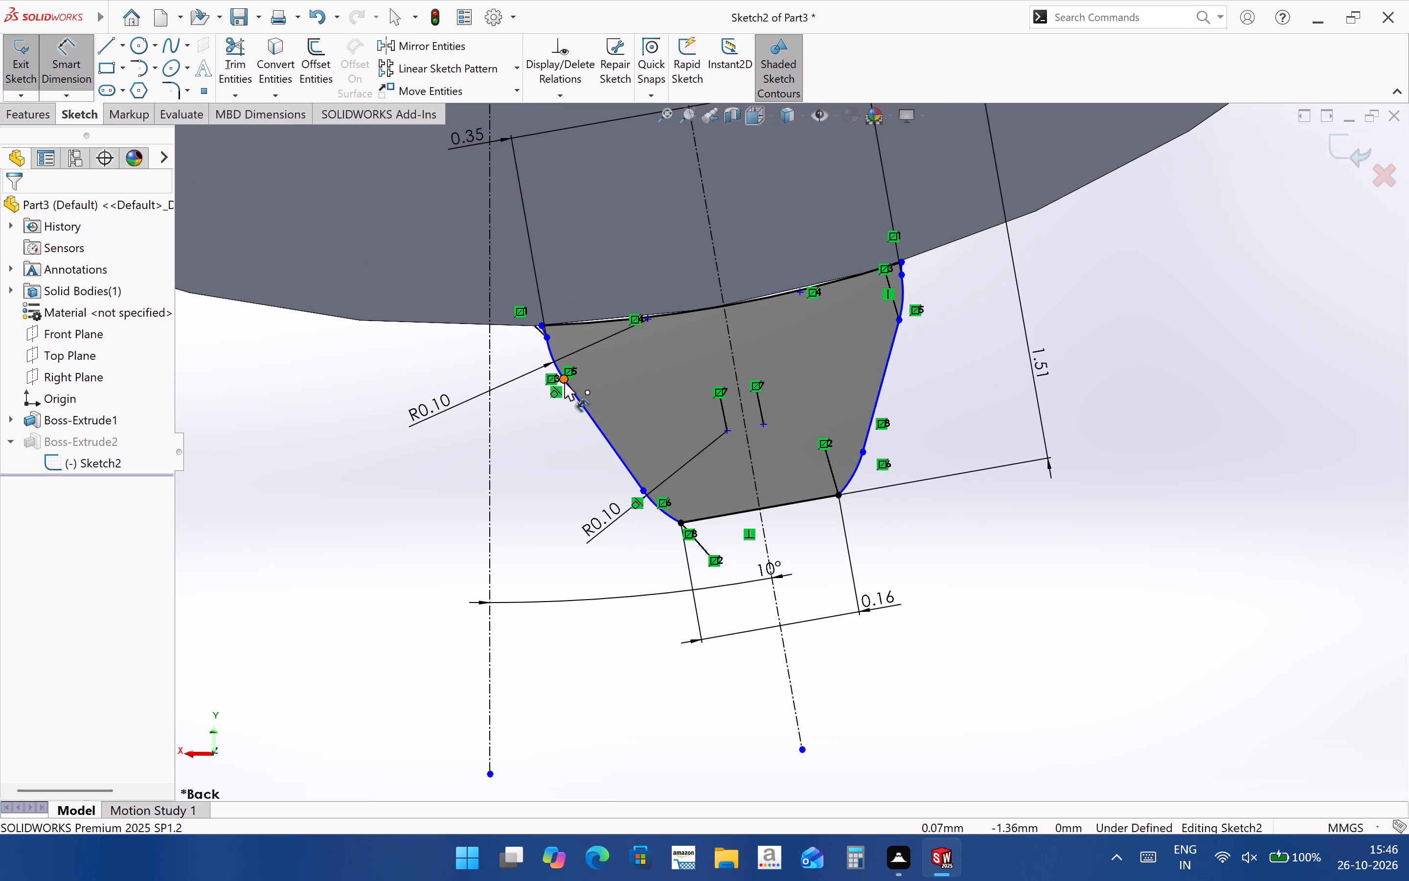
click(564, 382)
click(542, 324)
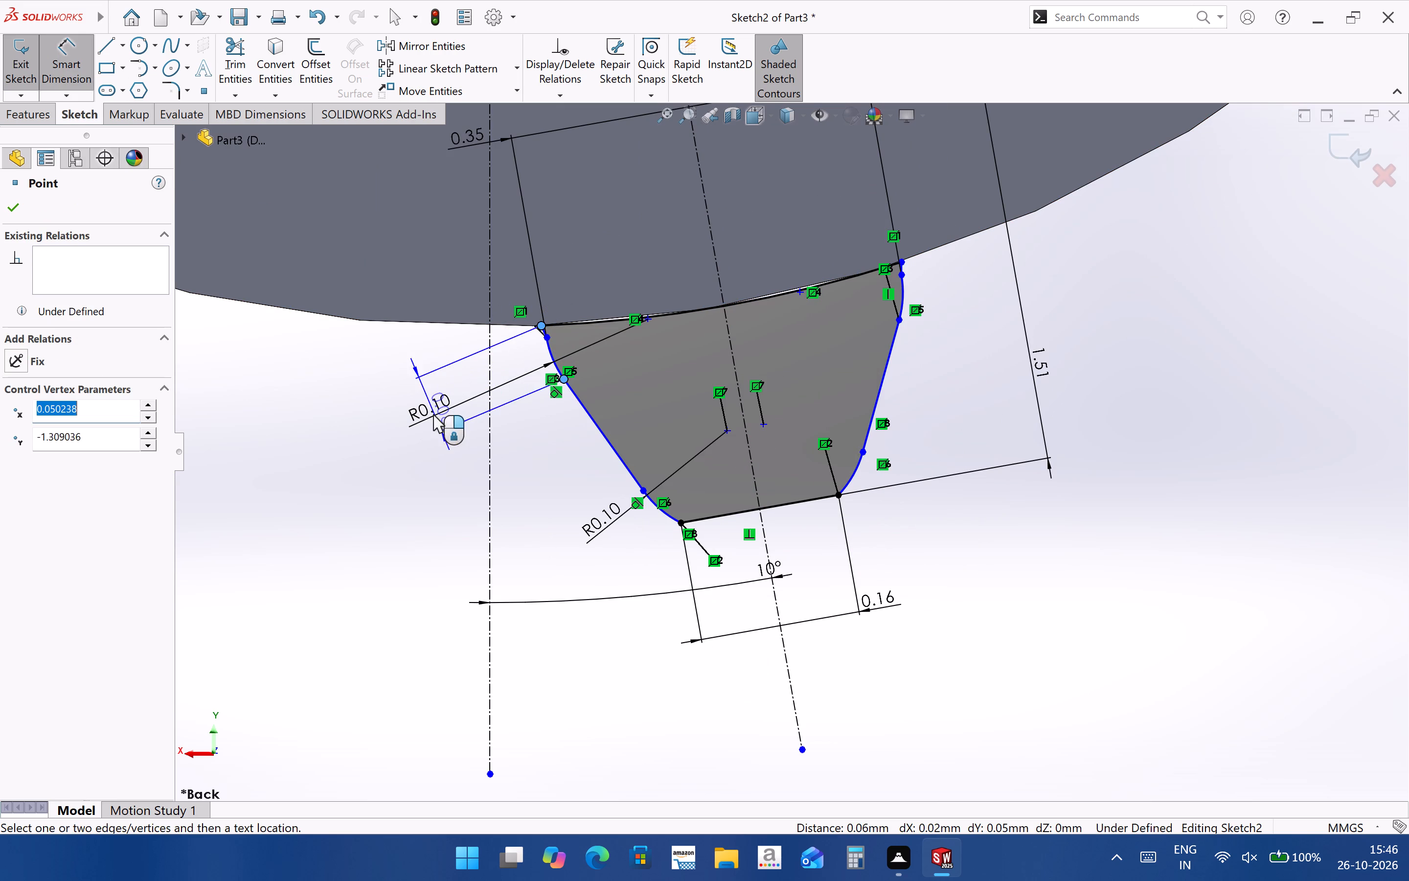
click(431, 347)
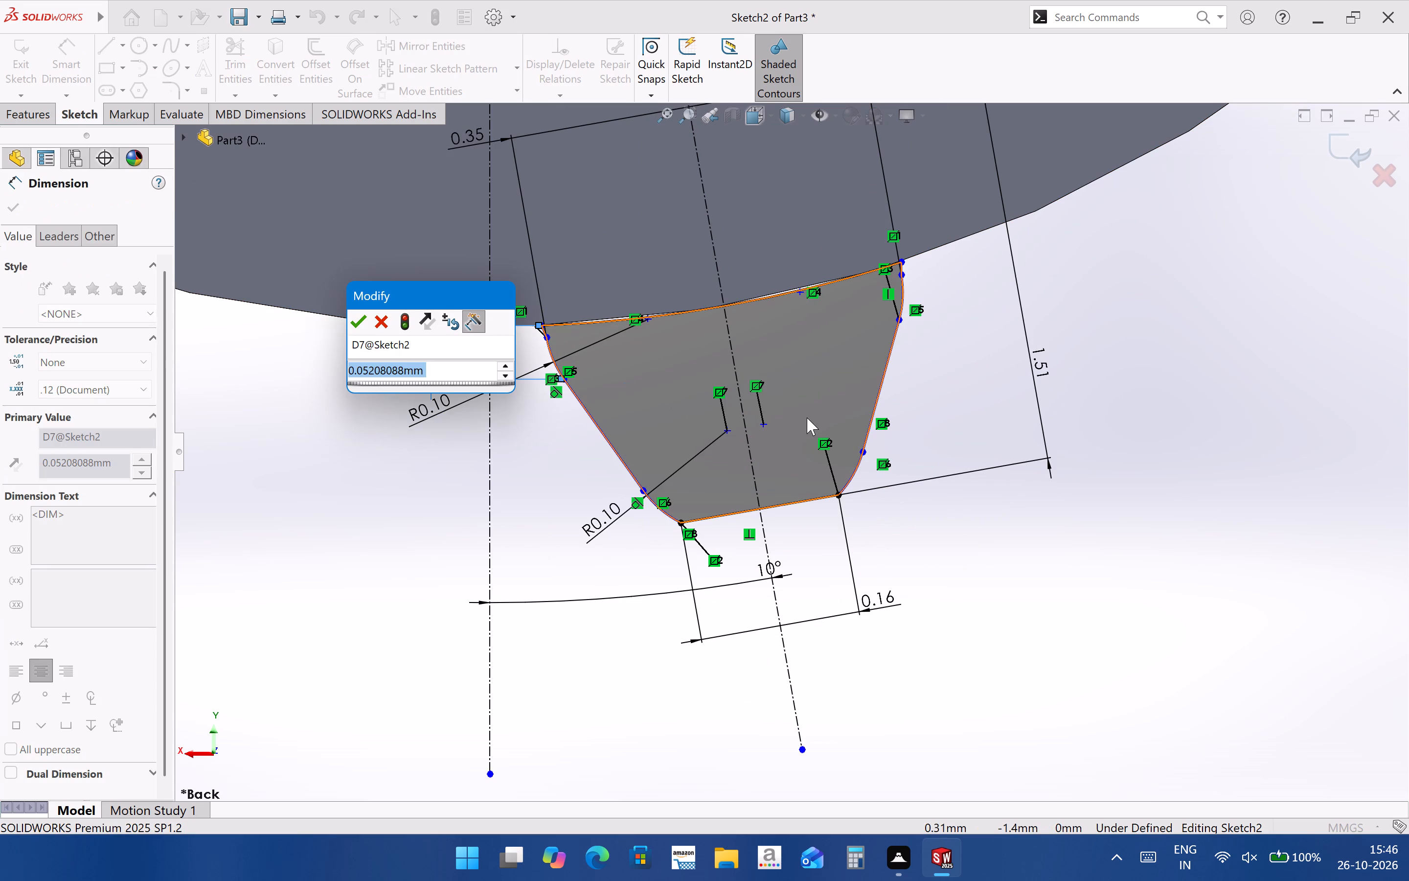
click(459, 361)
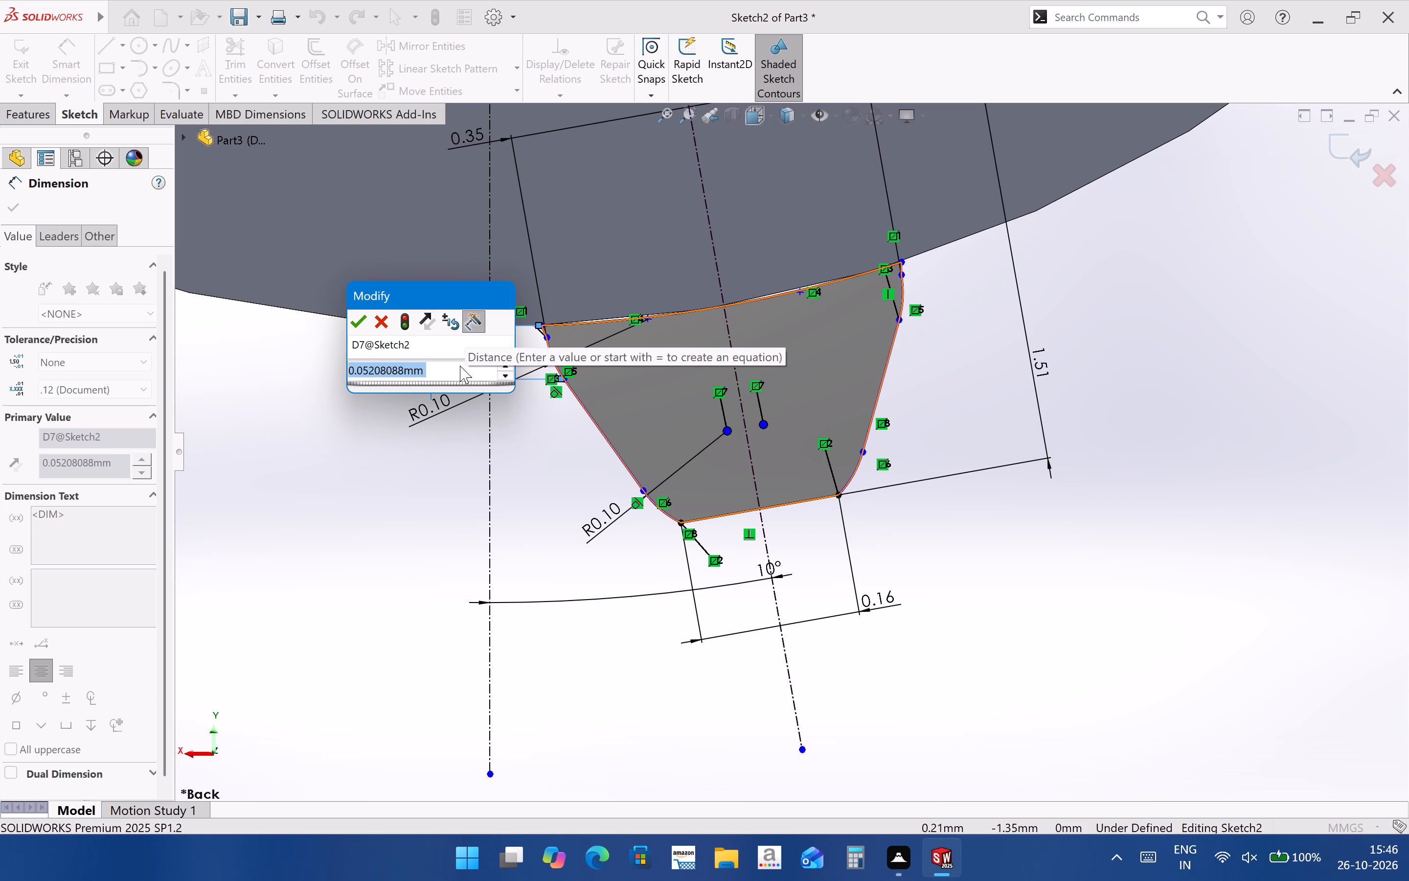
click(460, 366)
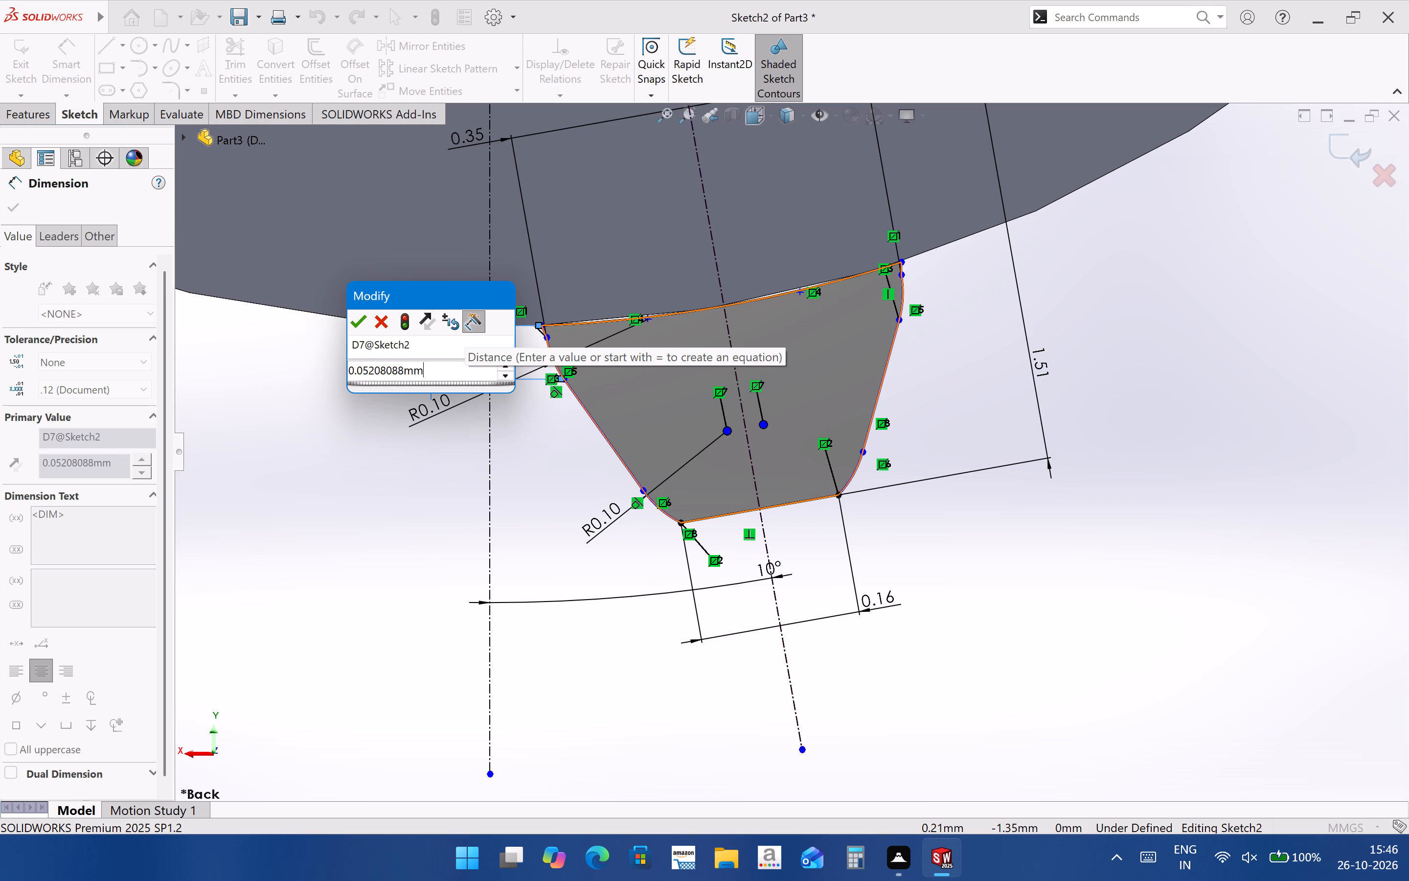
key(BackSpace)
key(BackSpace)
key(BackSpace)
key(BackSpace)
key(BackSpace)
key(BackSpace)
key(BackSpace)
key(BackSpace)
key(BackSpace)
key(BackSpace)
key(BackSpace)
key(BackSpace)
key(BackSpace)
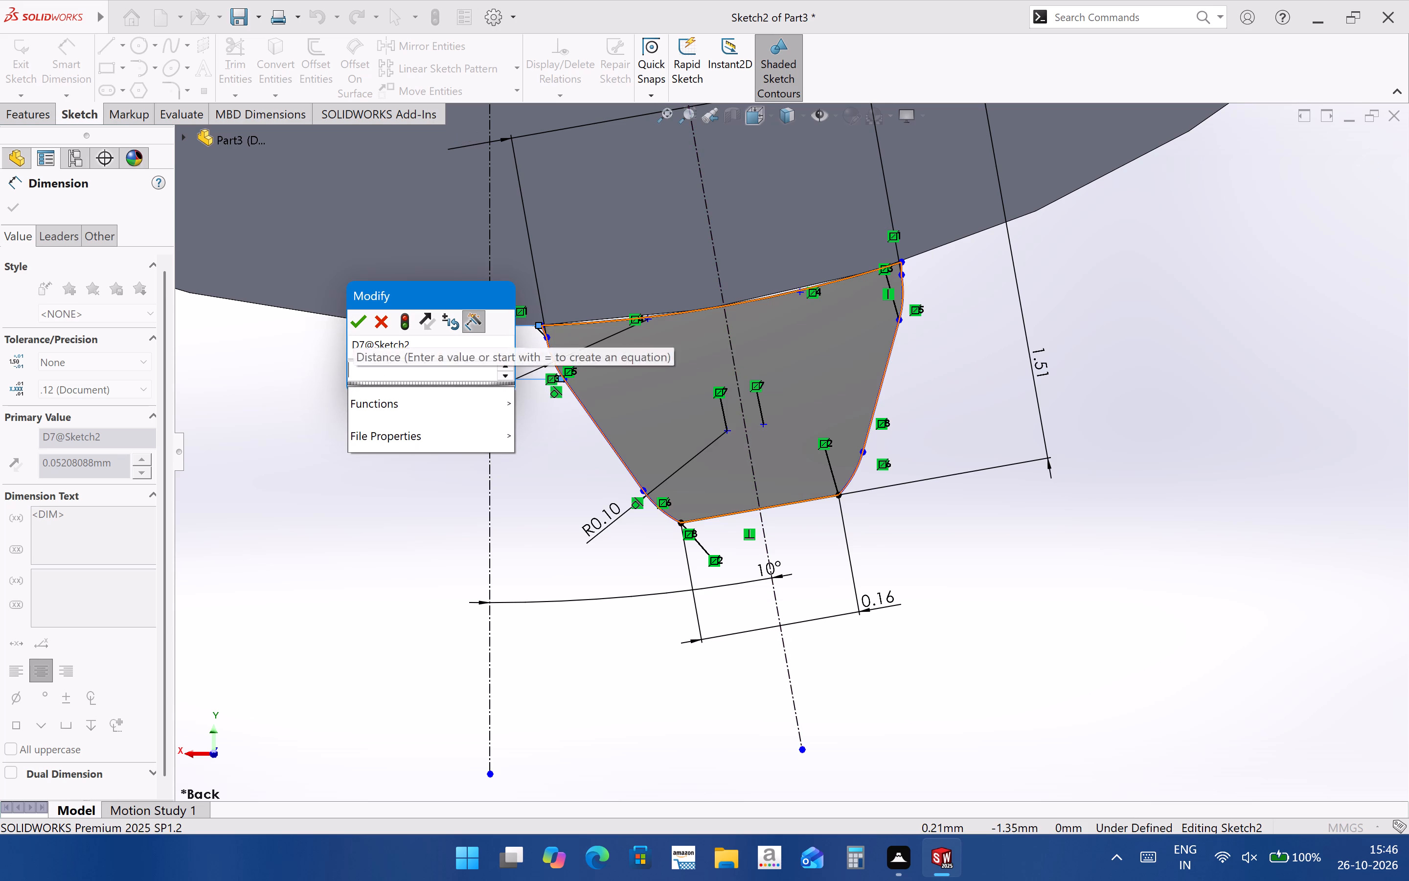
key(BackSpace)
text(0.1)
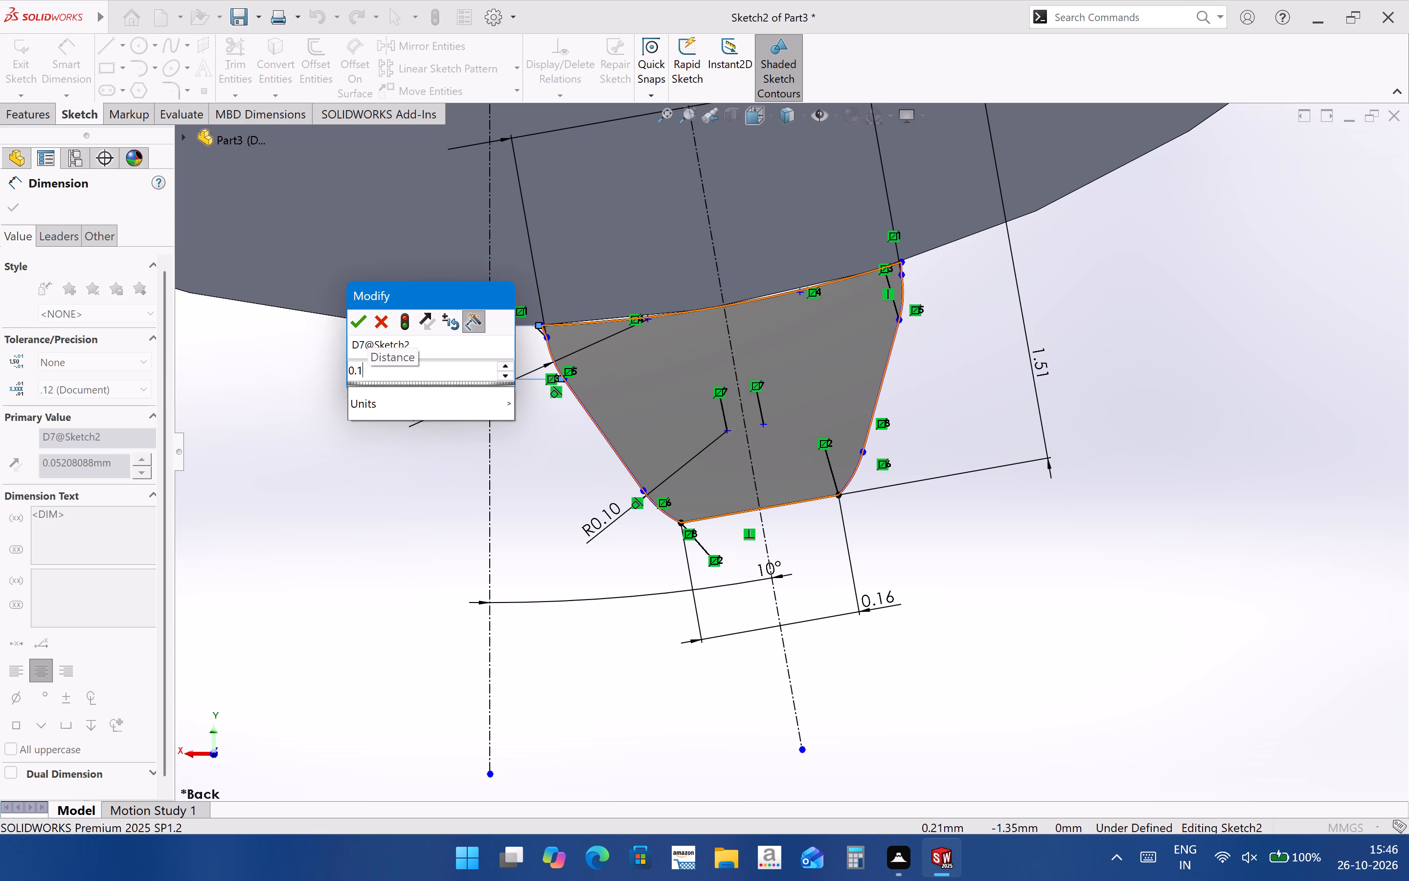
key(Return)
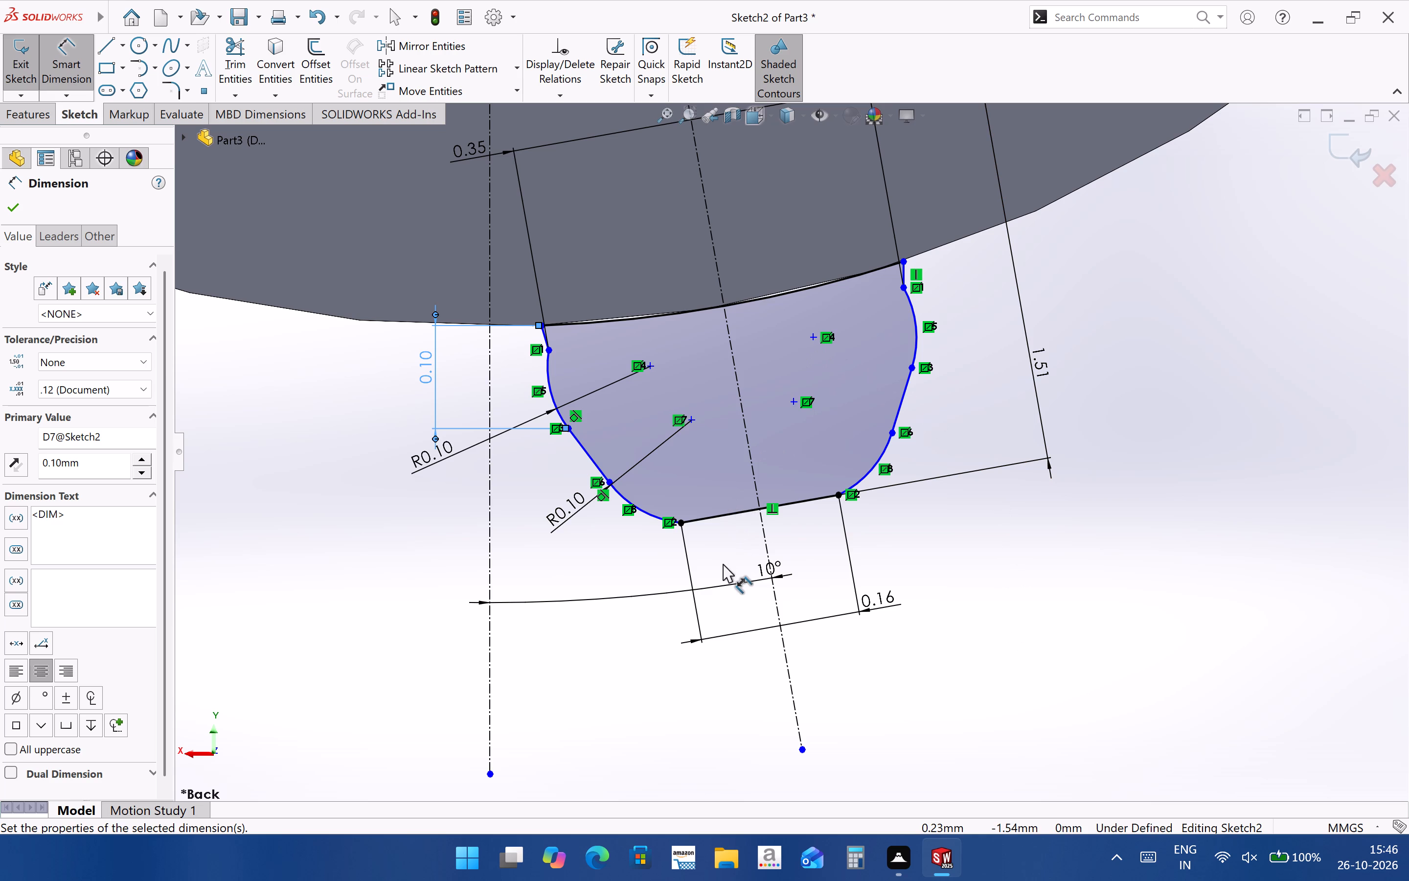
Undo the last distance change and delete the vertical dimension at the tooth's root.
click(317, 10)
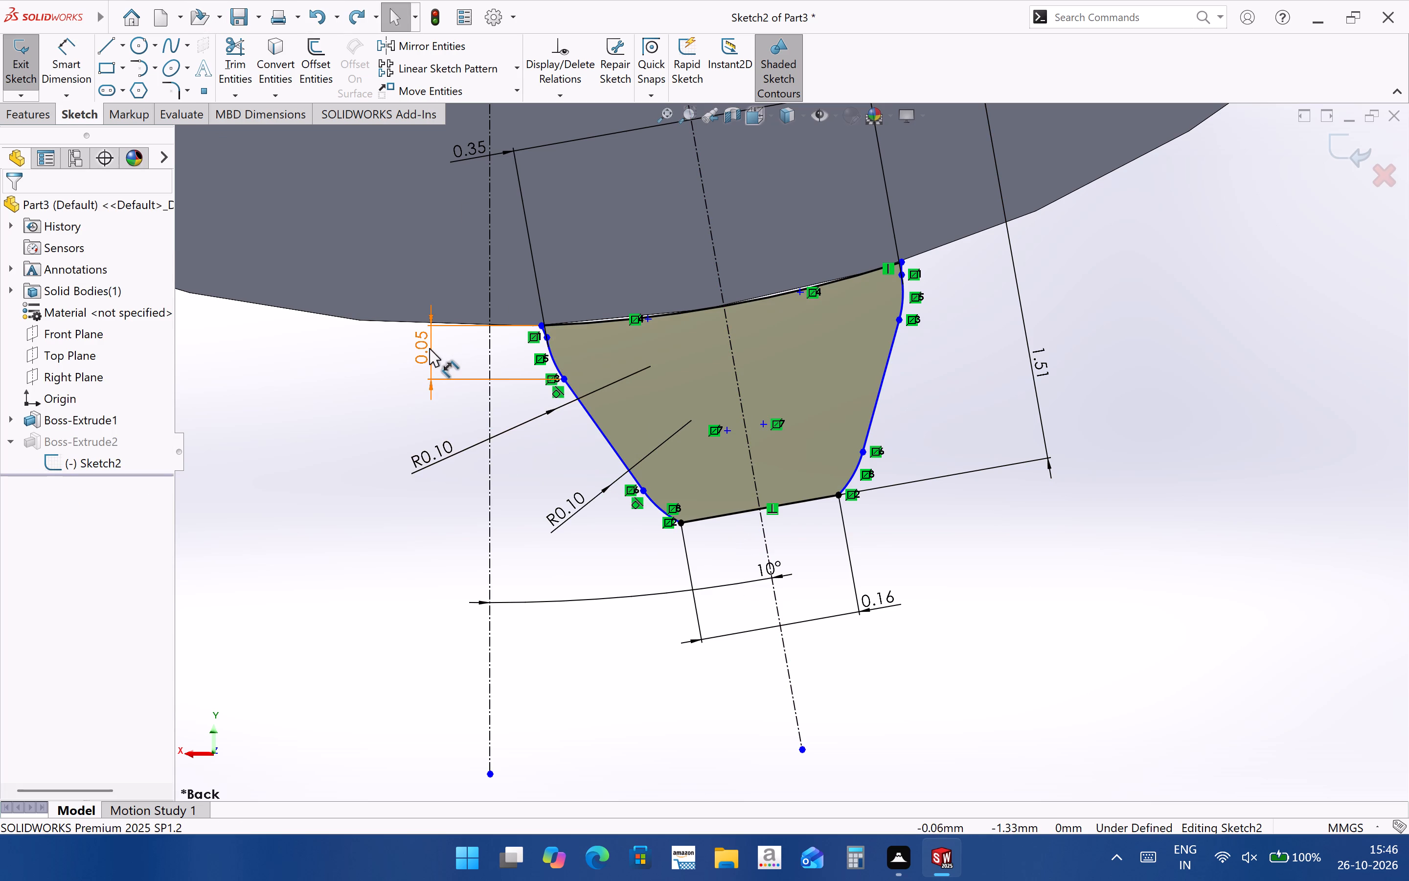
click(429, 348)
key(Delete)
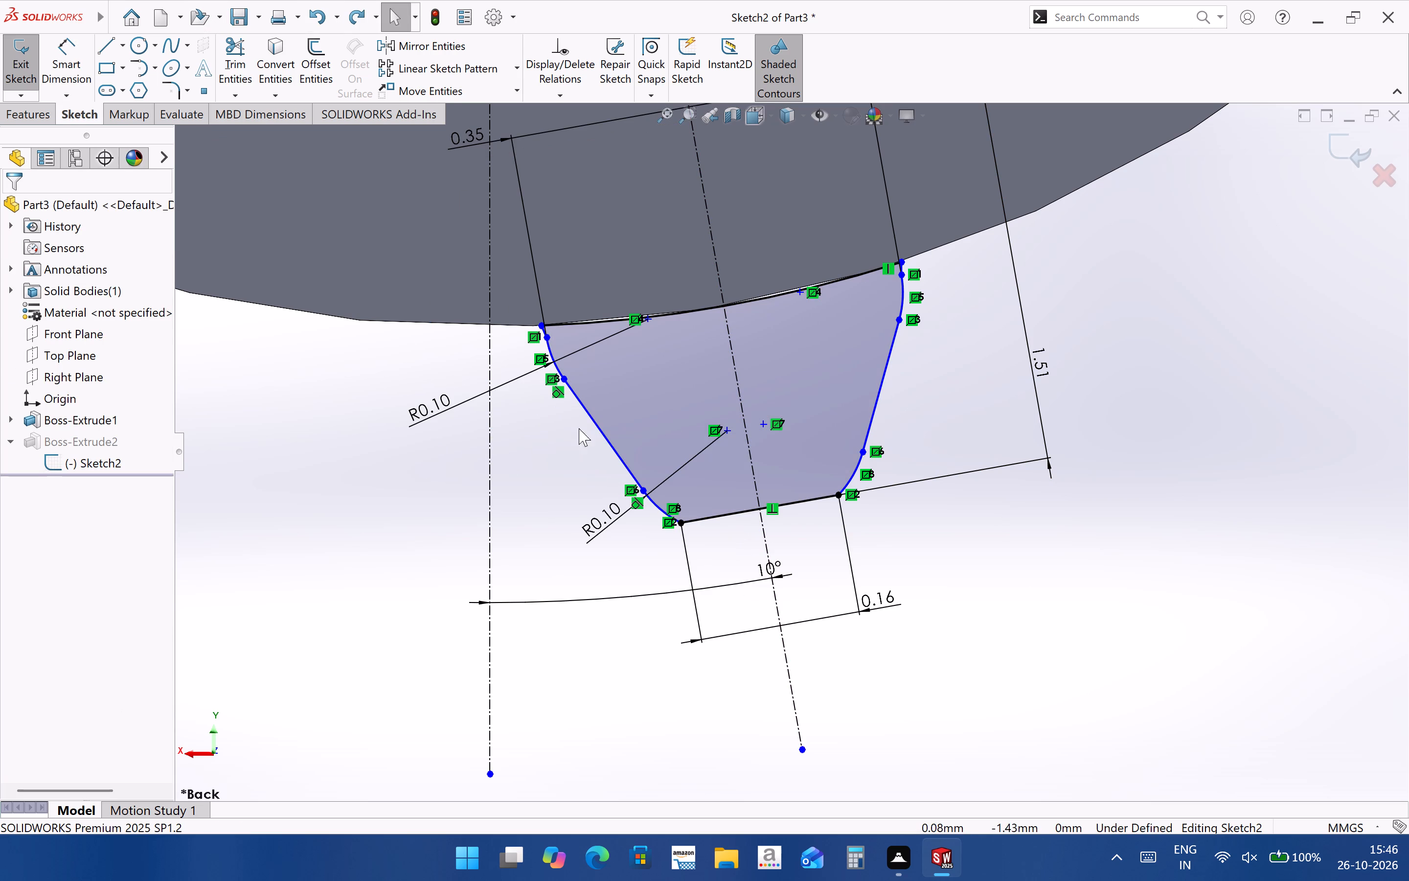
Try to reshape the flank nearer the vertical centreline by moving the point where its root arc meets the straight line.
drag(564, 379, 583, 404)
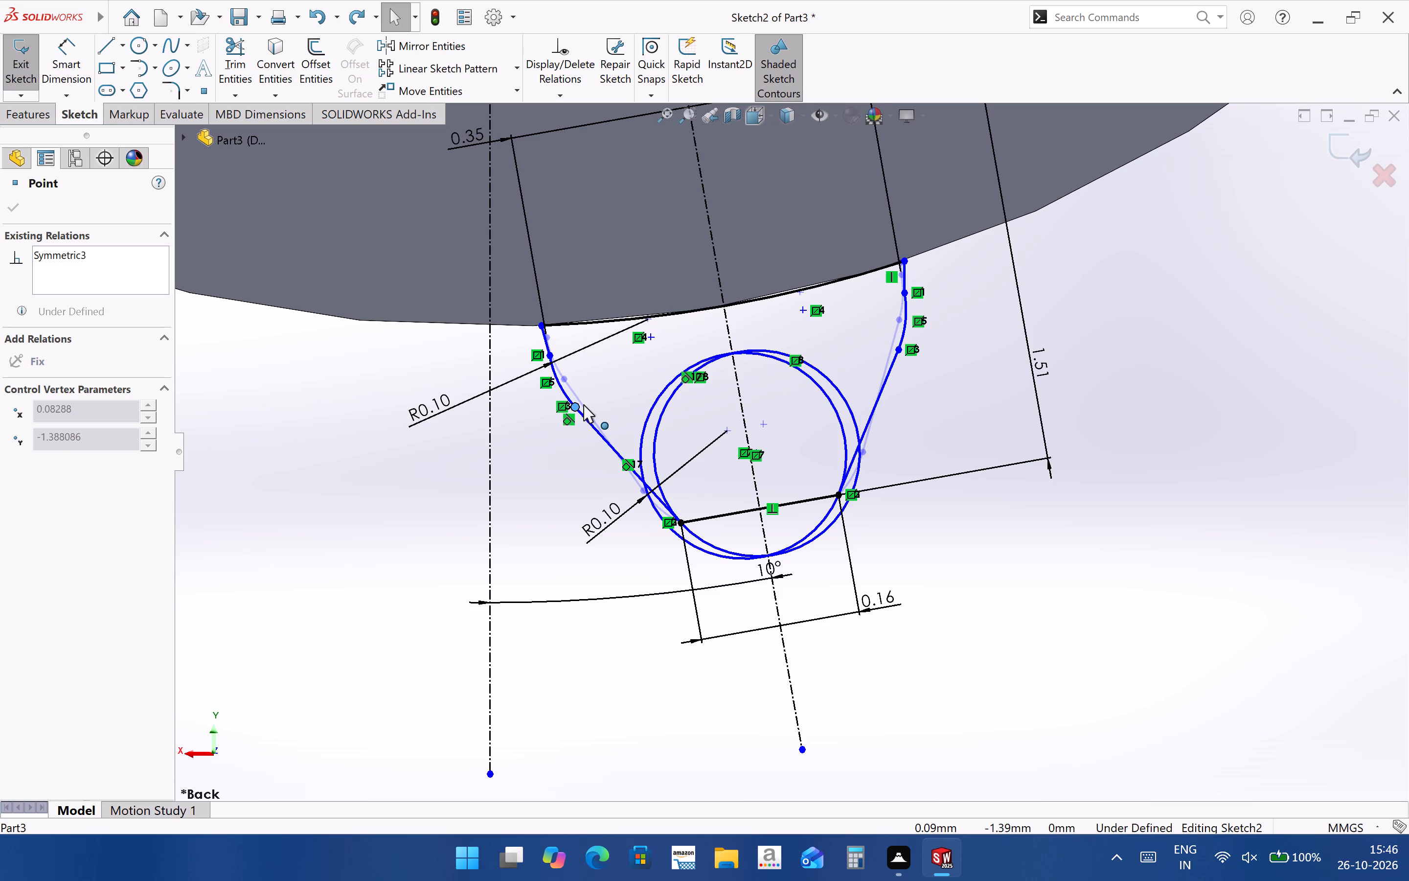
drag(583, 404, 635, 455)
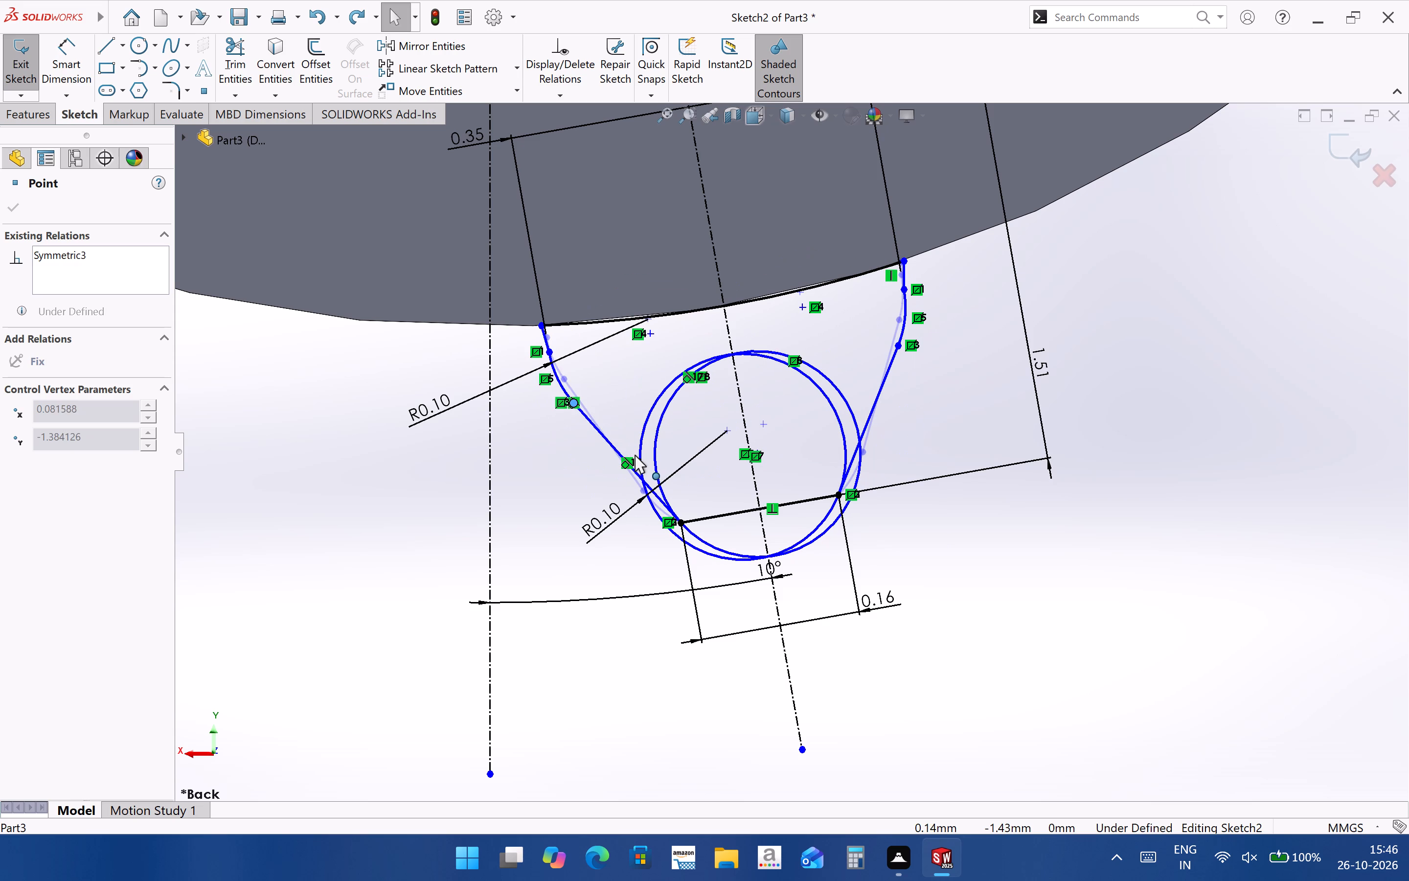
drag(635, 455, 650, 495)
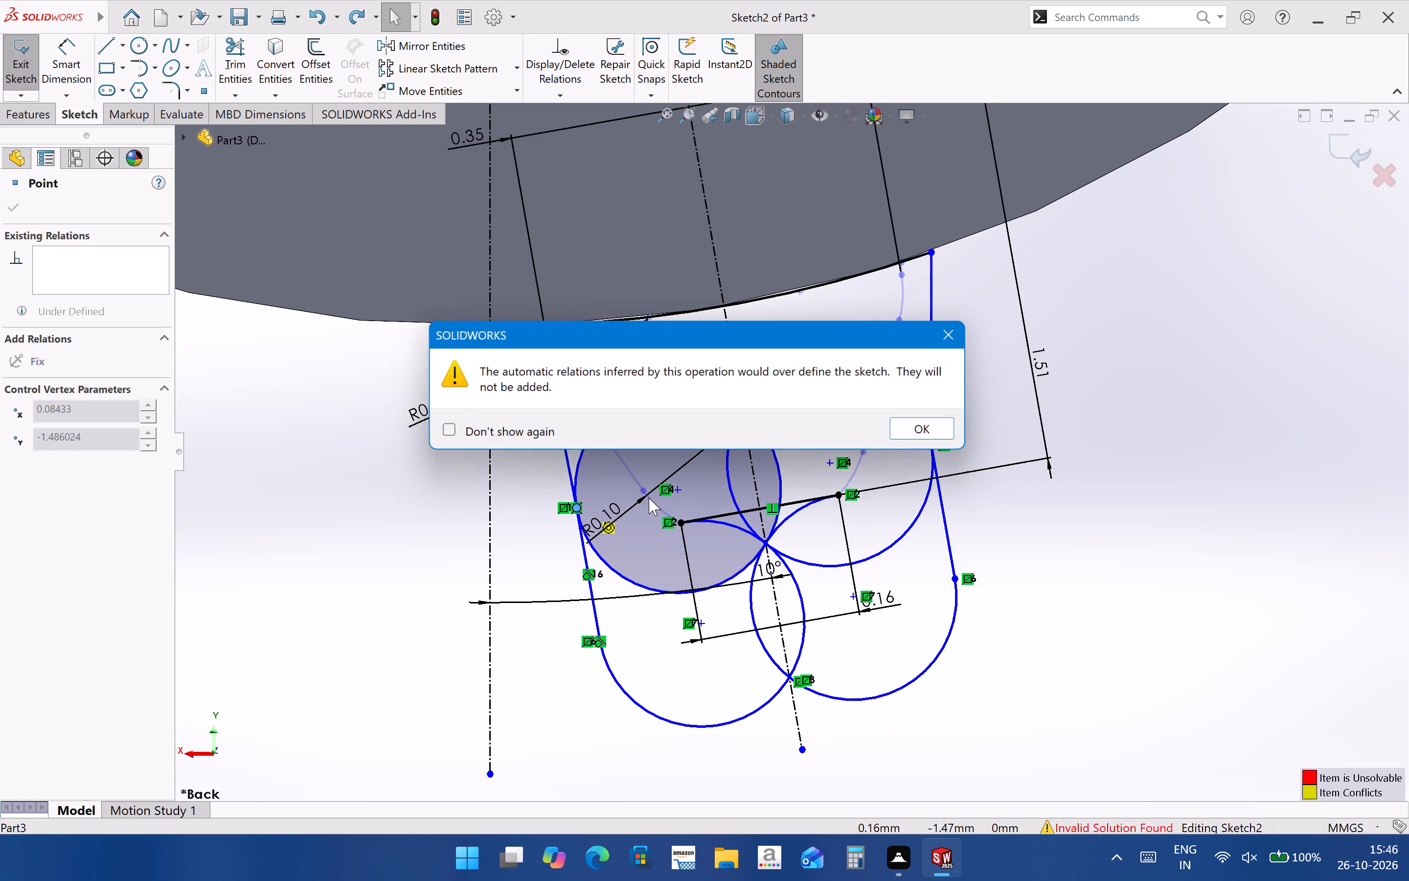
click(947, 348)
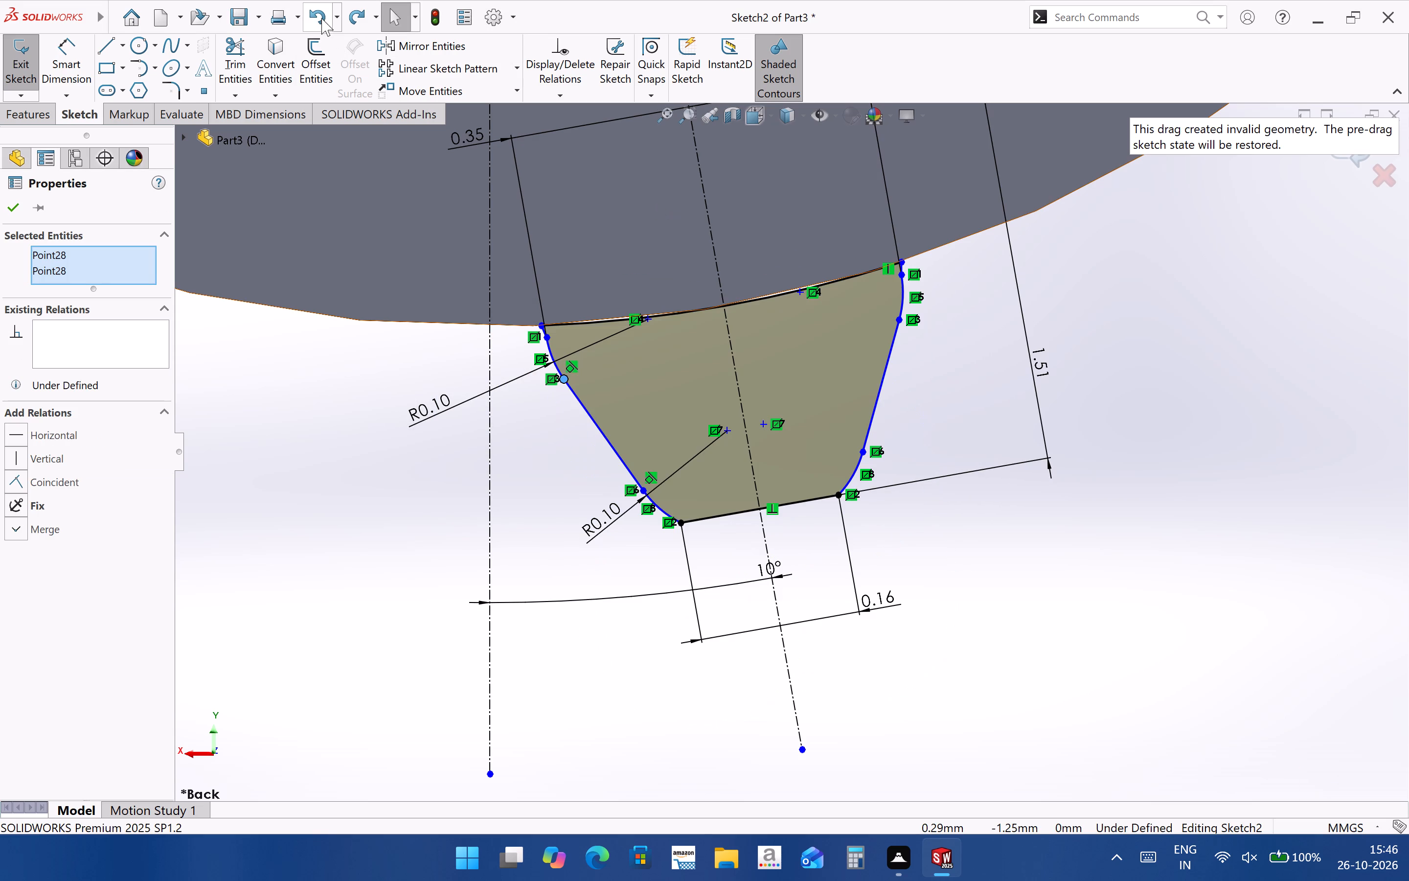
Delete the straight line, root arc and short base line of the flank nearer the vertical centreline, along with their associated dimensions.
click(609, 442)
key(Delete)
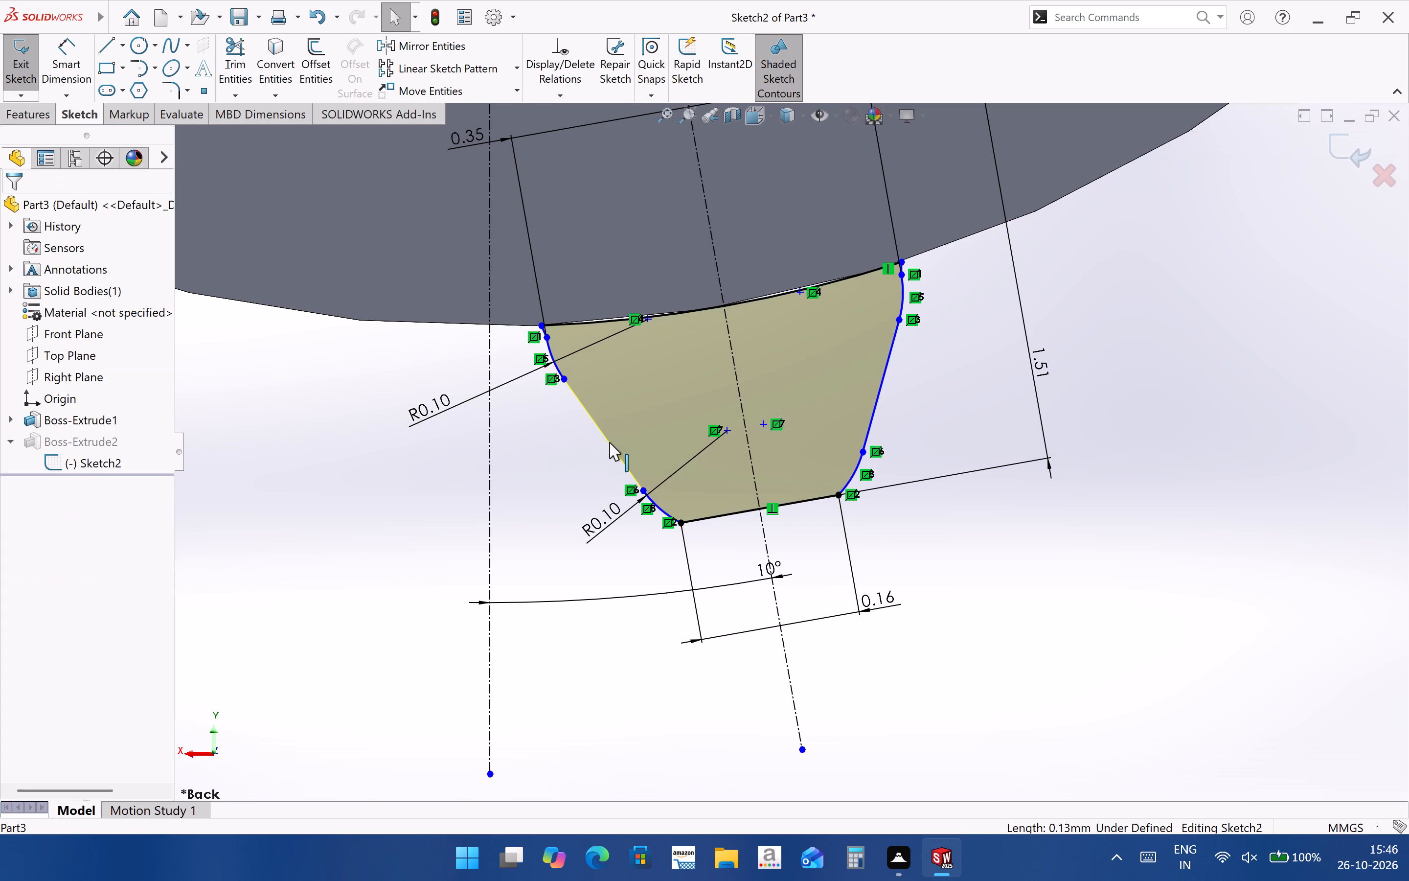
drag(564, 376, 583, 413)
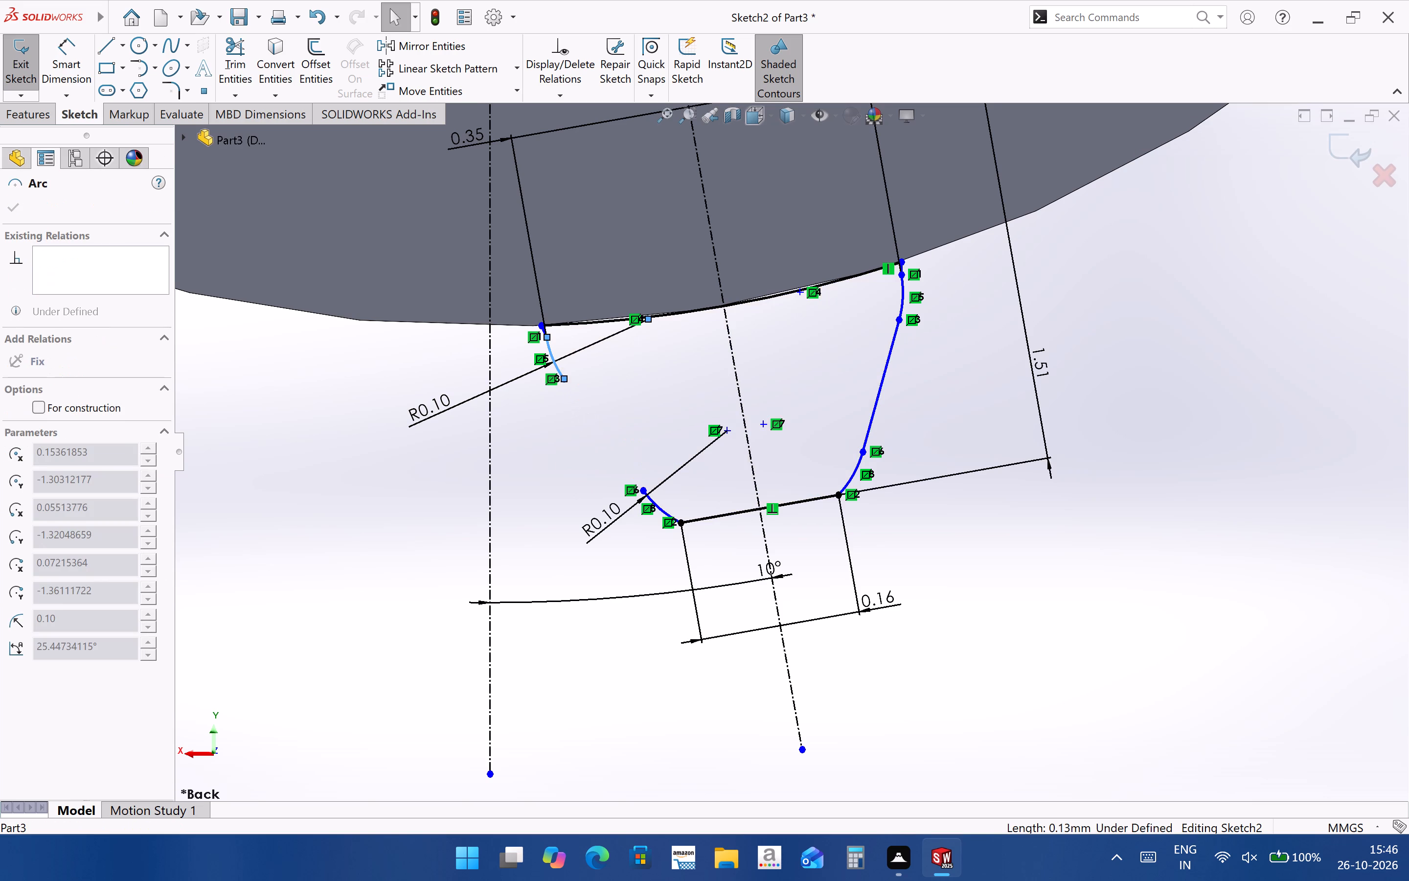
key(Delete)
click(591, 425)
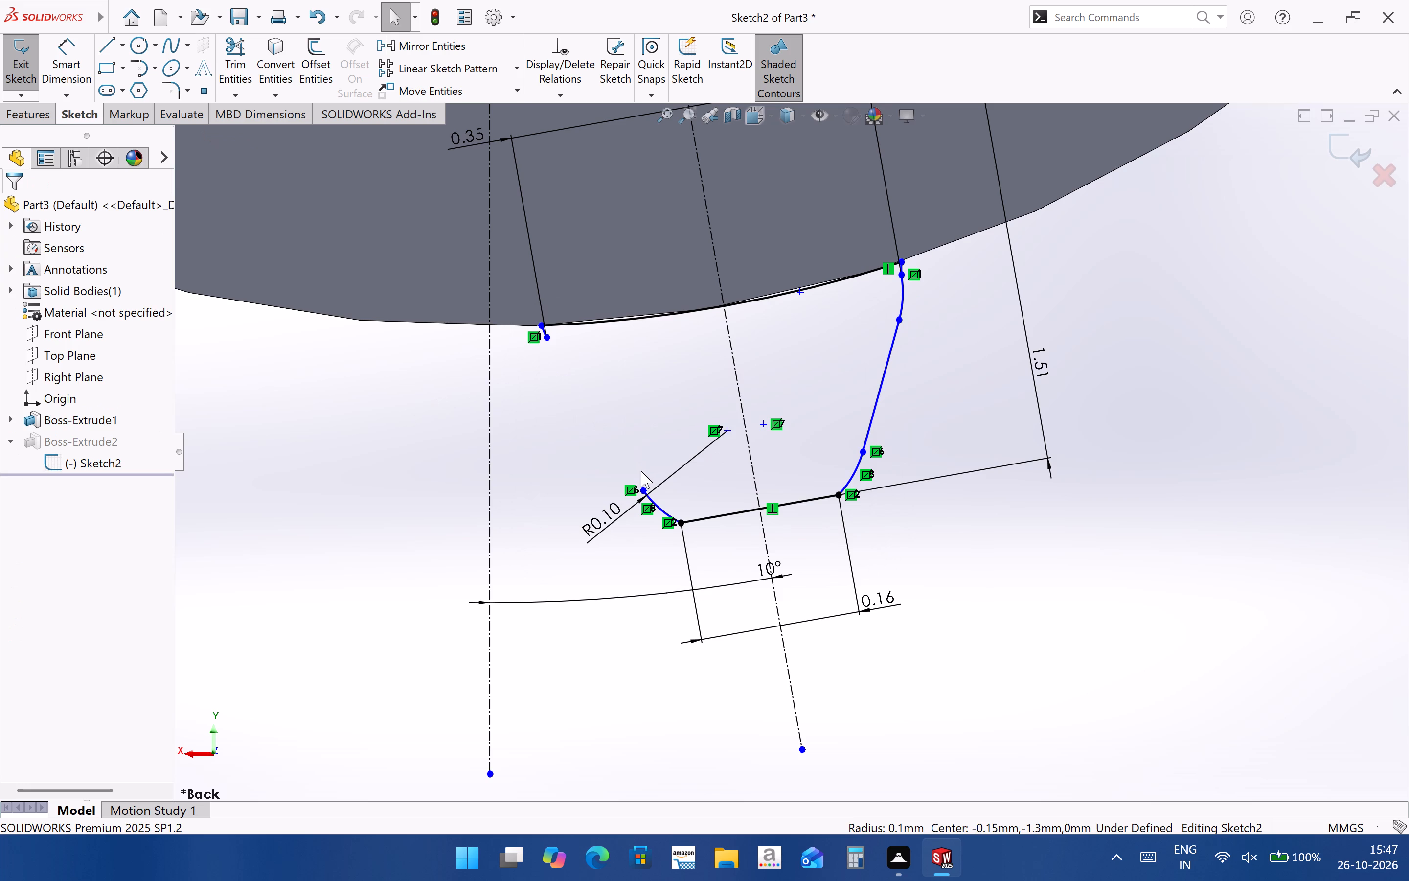
click(114, 51)
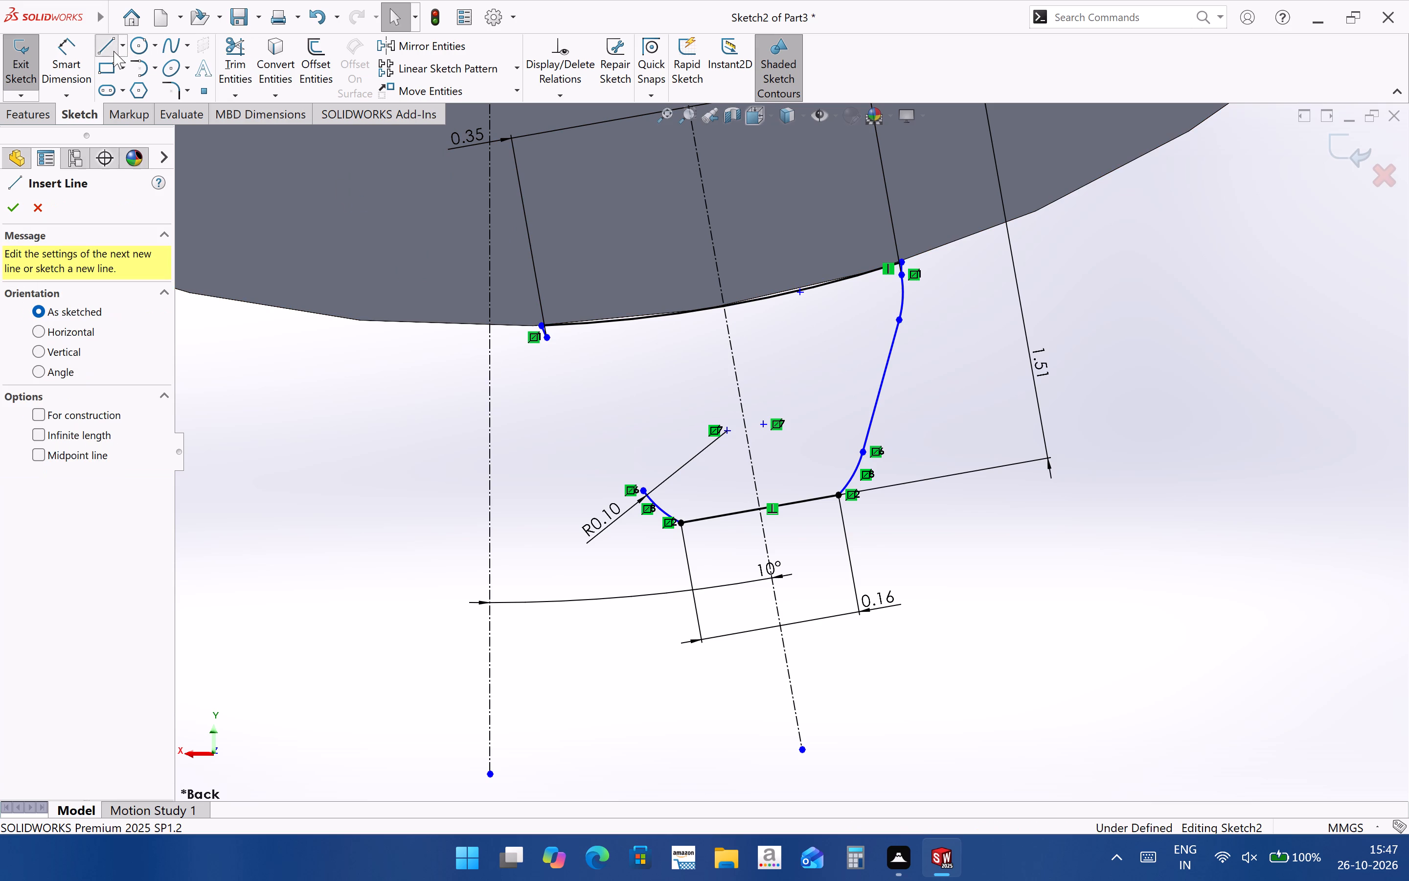
scroll(559, 344, down, 2)
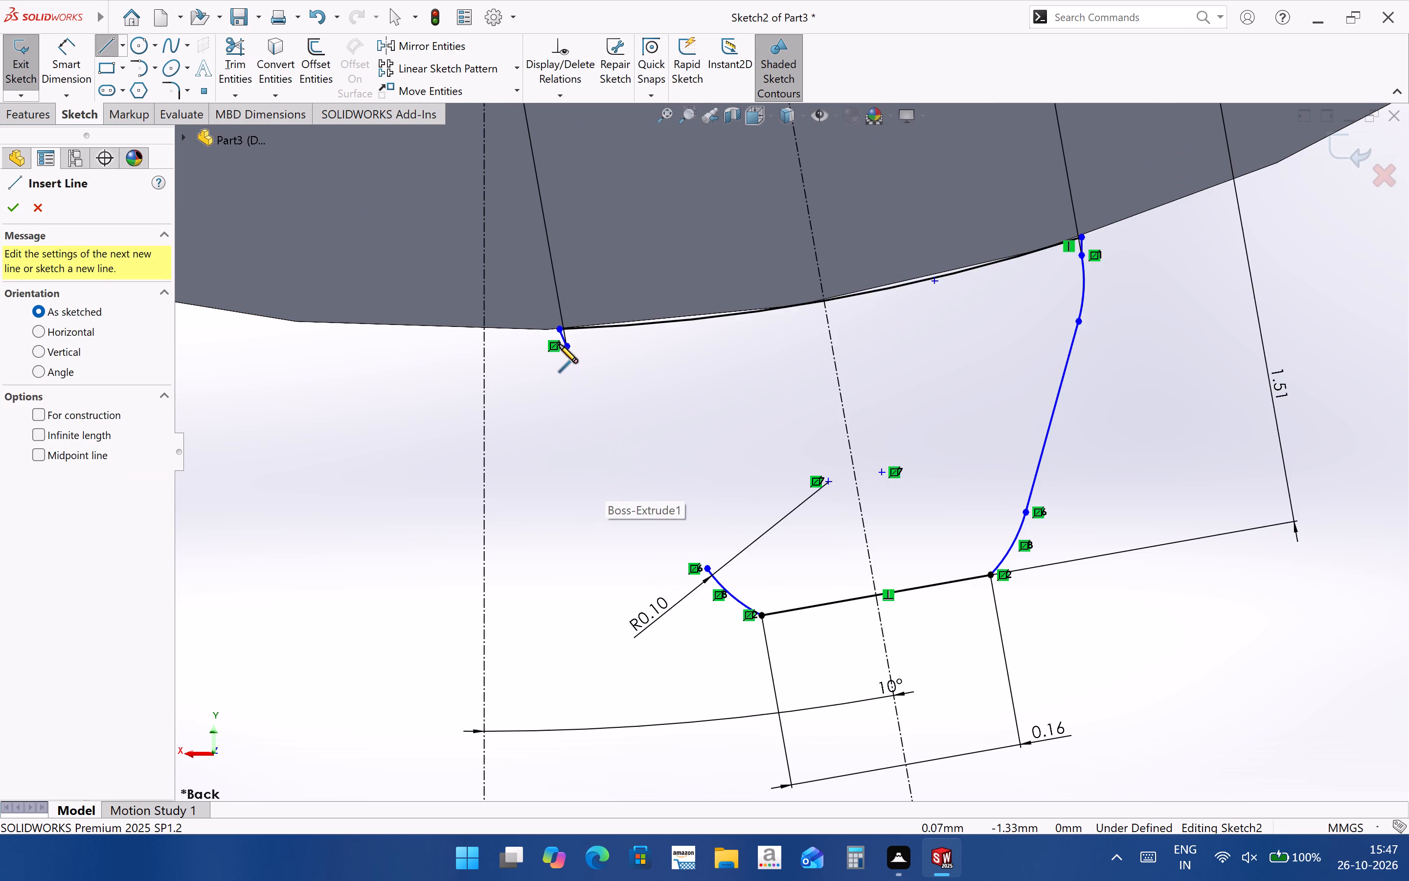
scroll(559, 344, down, 6)
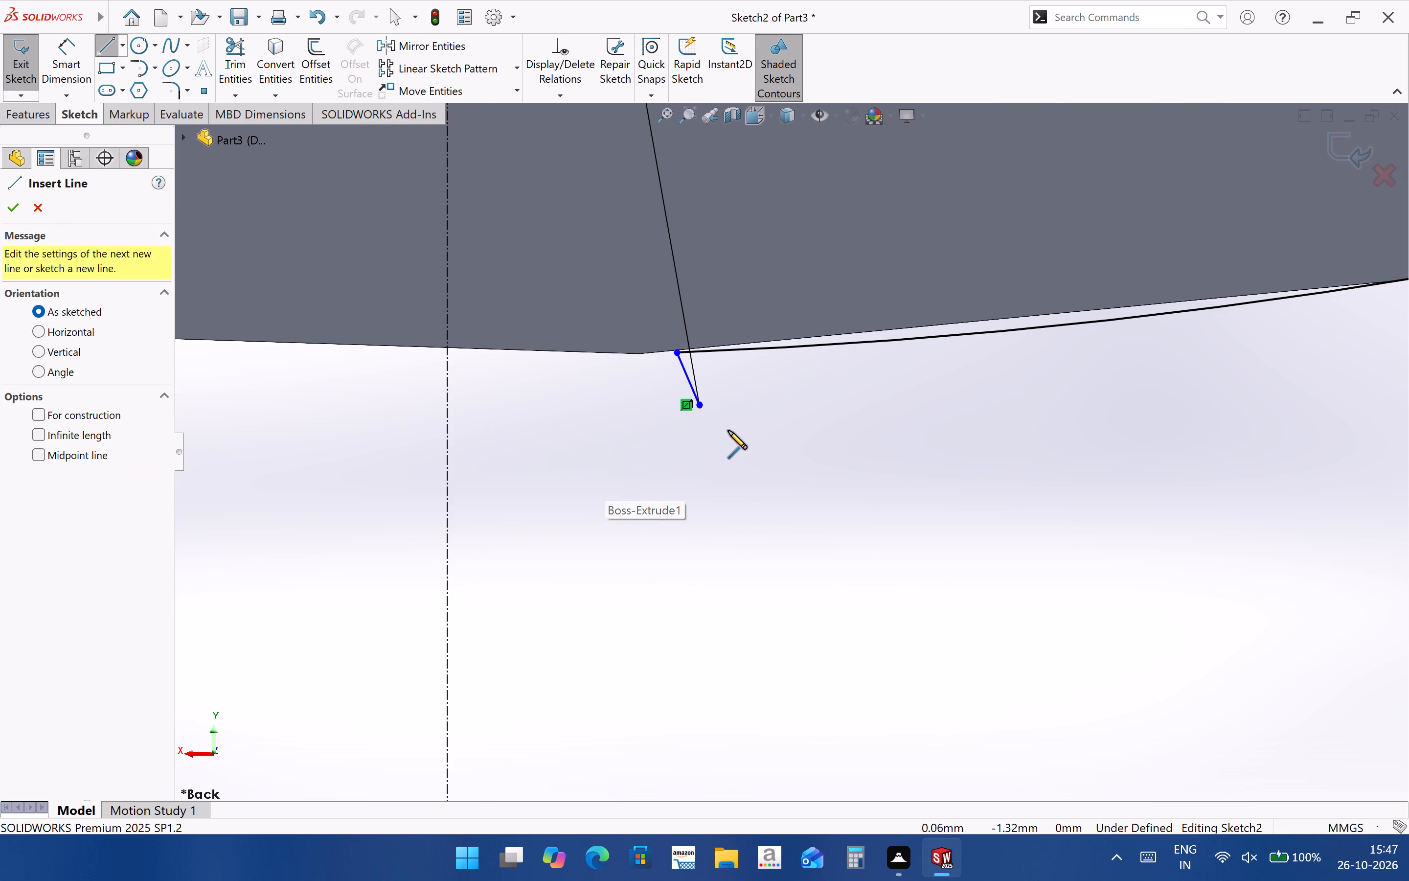
key(Escape)
click(695, 396)
key(Delete)
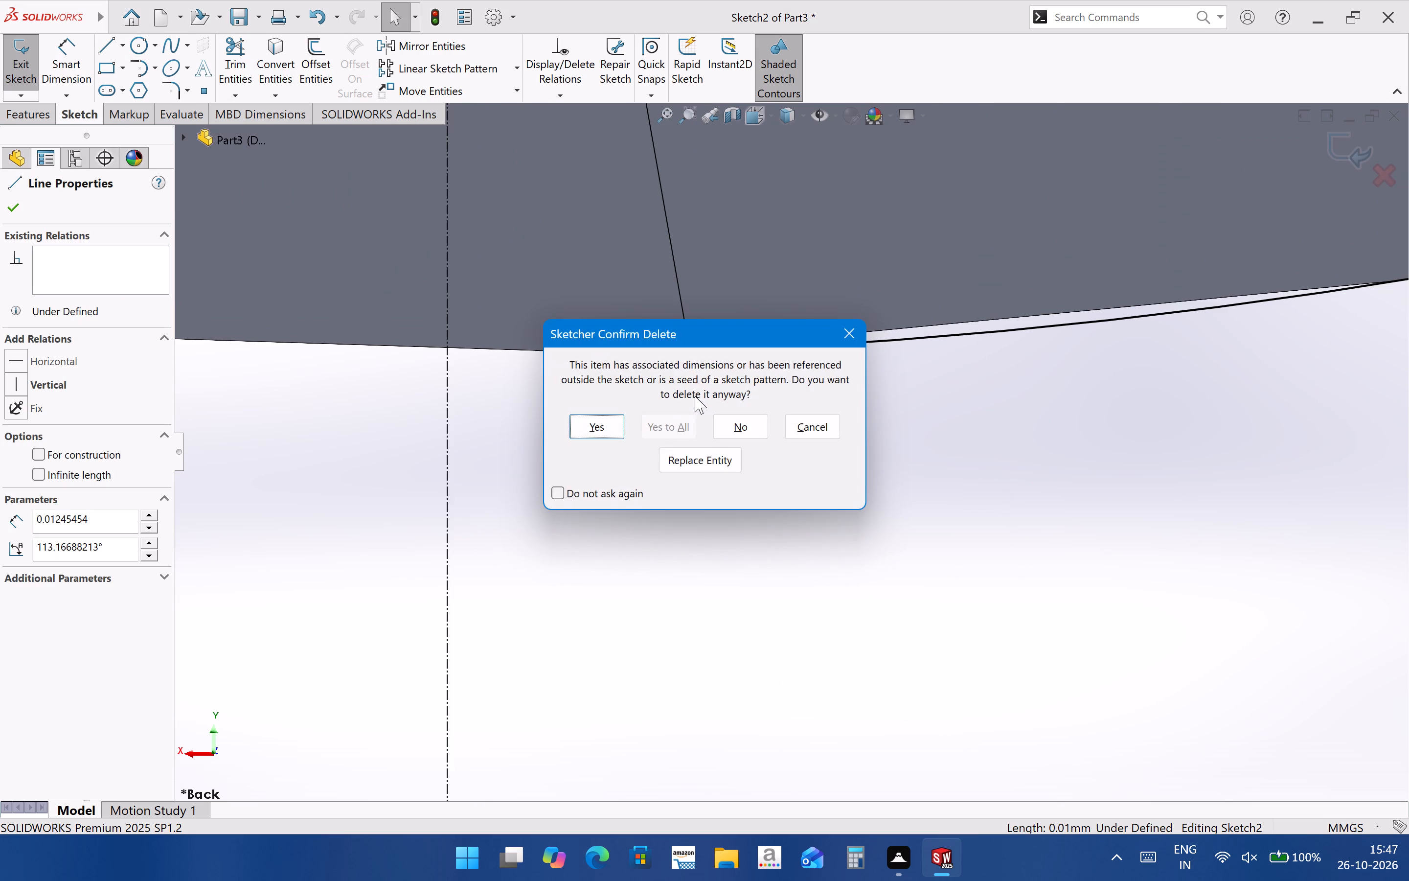
click(589, 418)
Delete the short base line, root arc and straight line of the opposite flank, keeping the tip arc.
scroll(703, 407, up, 7)
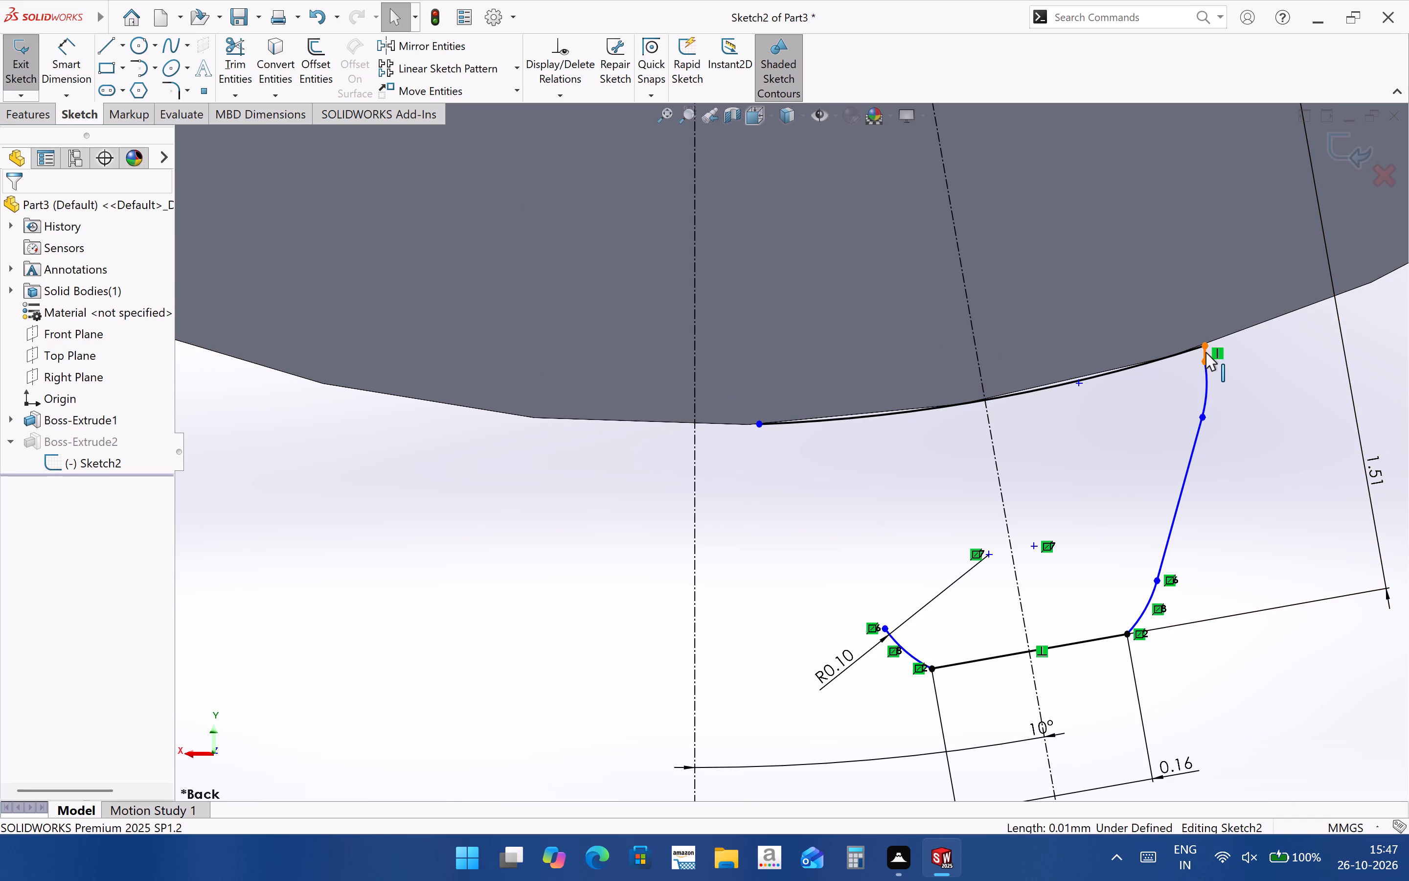
click(1205, 352)
key(Delete)
click(1201, 381)
key(Delete)
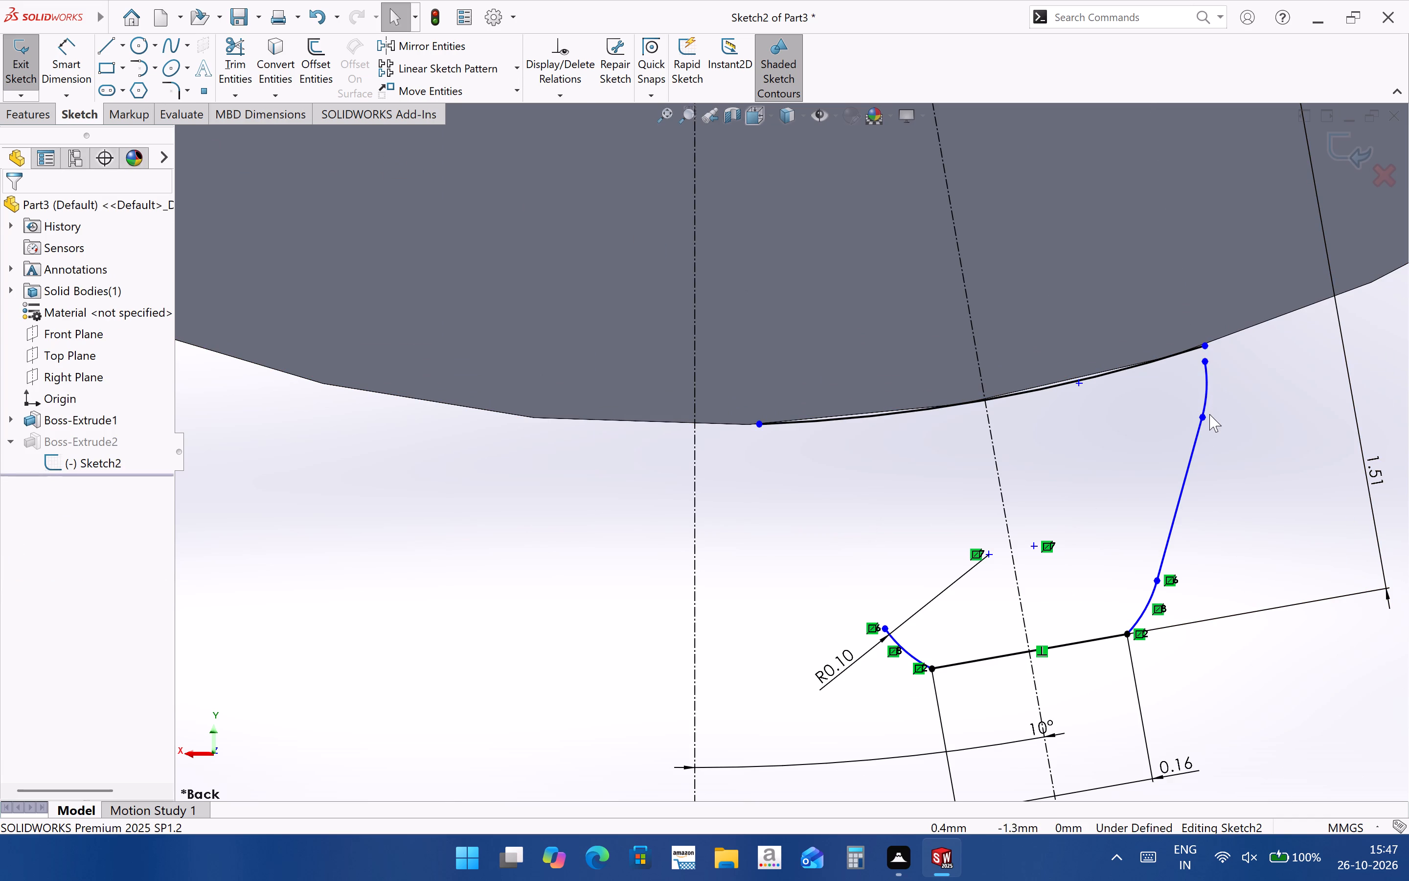
click(1205, 398)
key(Delete)
click(1180, 485)
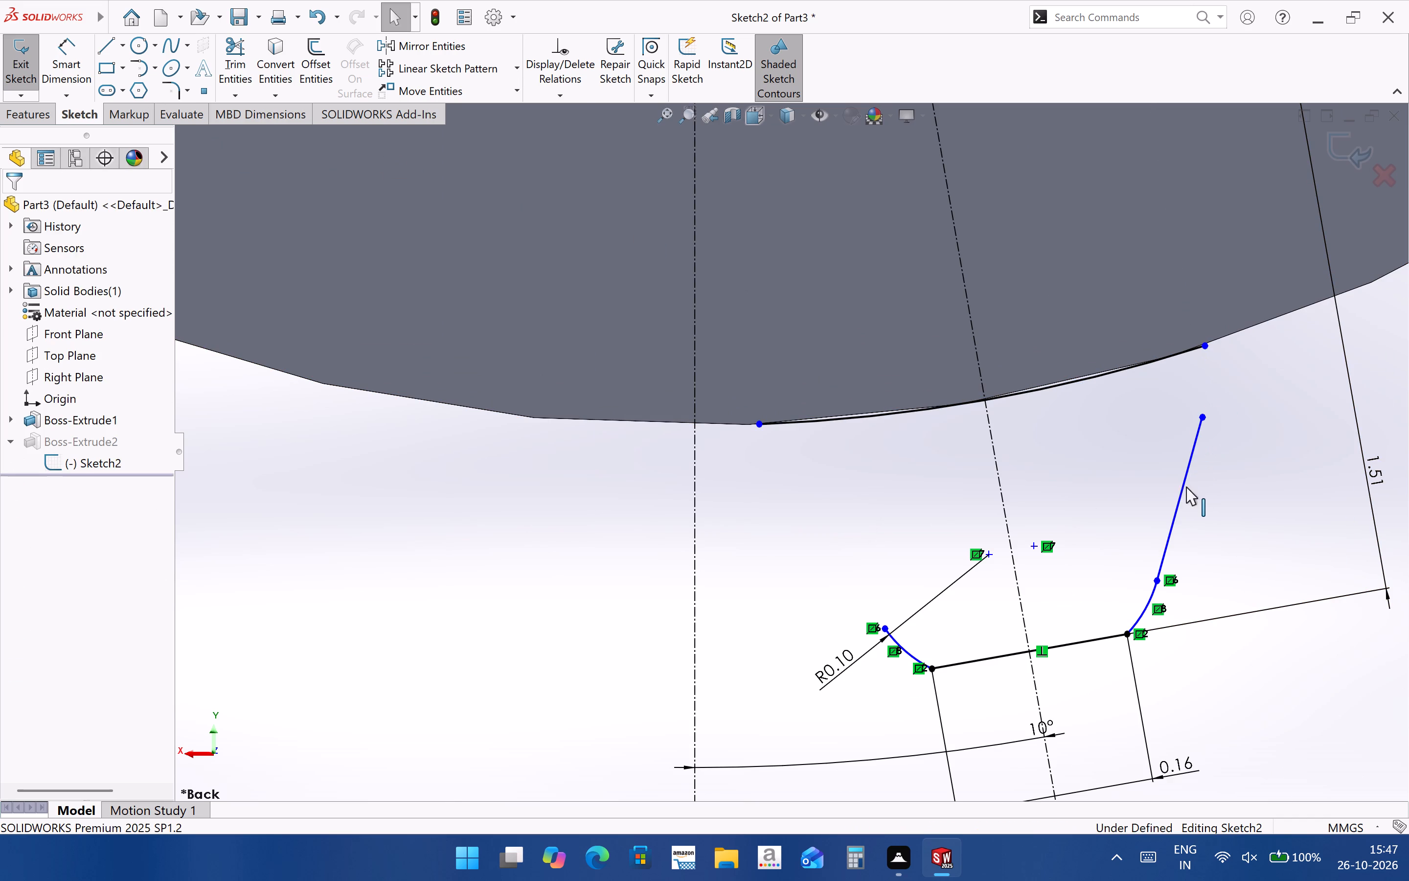
click(1186, 487)
key(Delete)
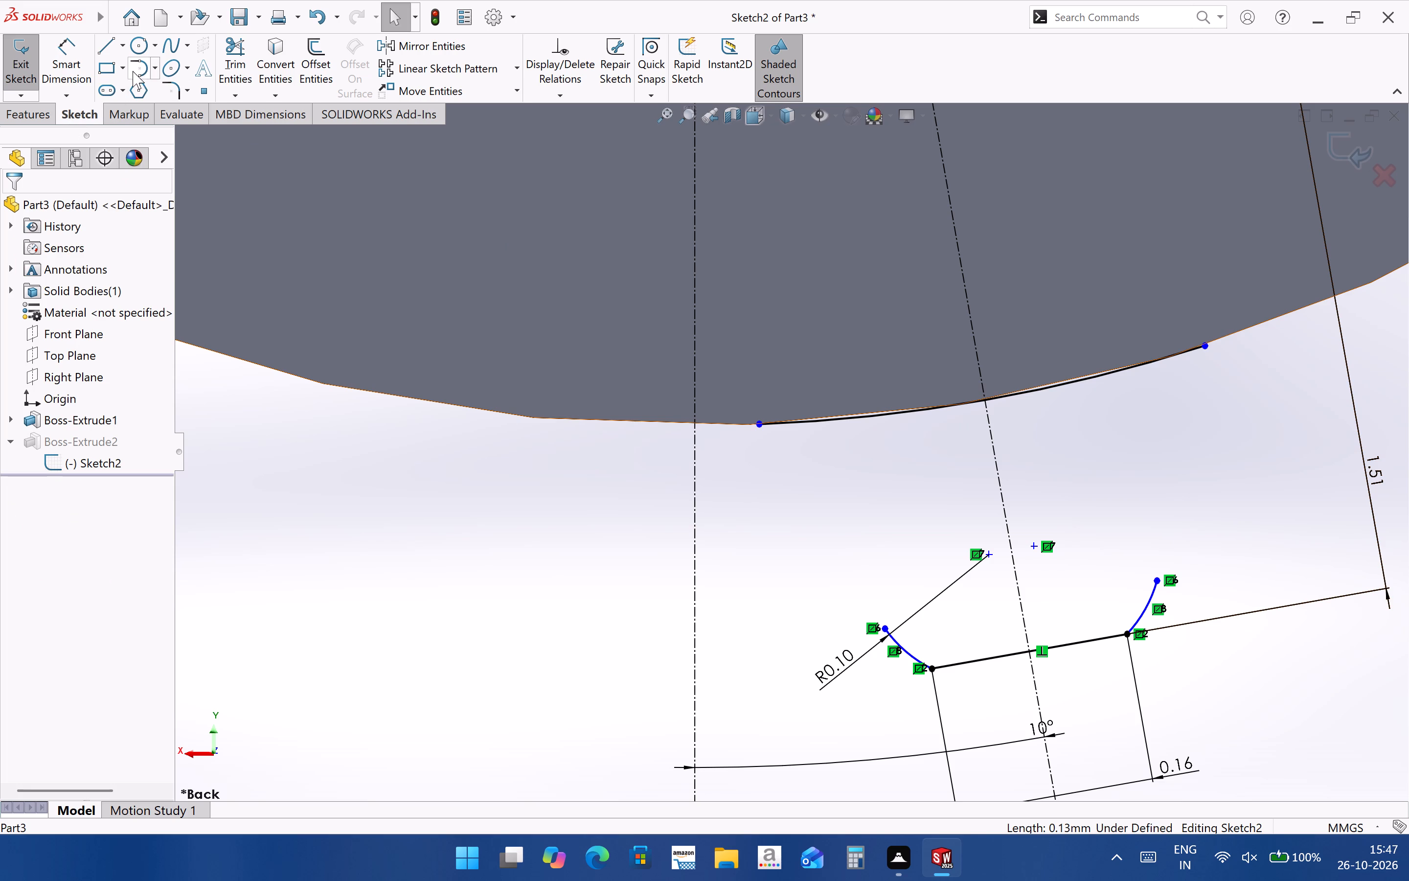
Sketch a tangent arc of about 0.03 mm radius from the base arc's end nearer the vertical centreline, curving towards the tip.
click(131, 65)
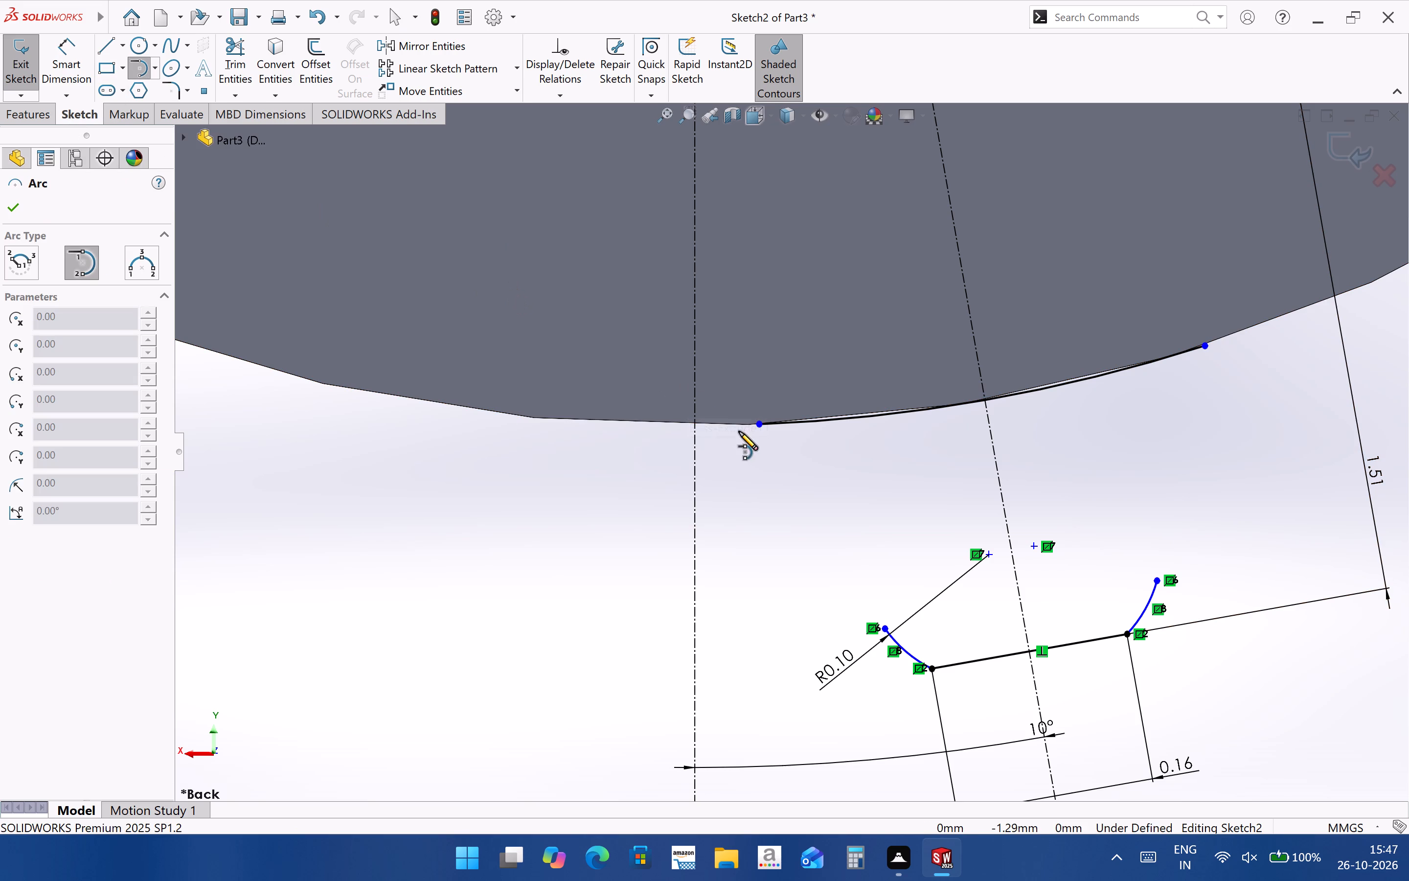
click(758, 423)
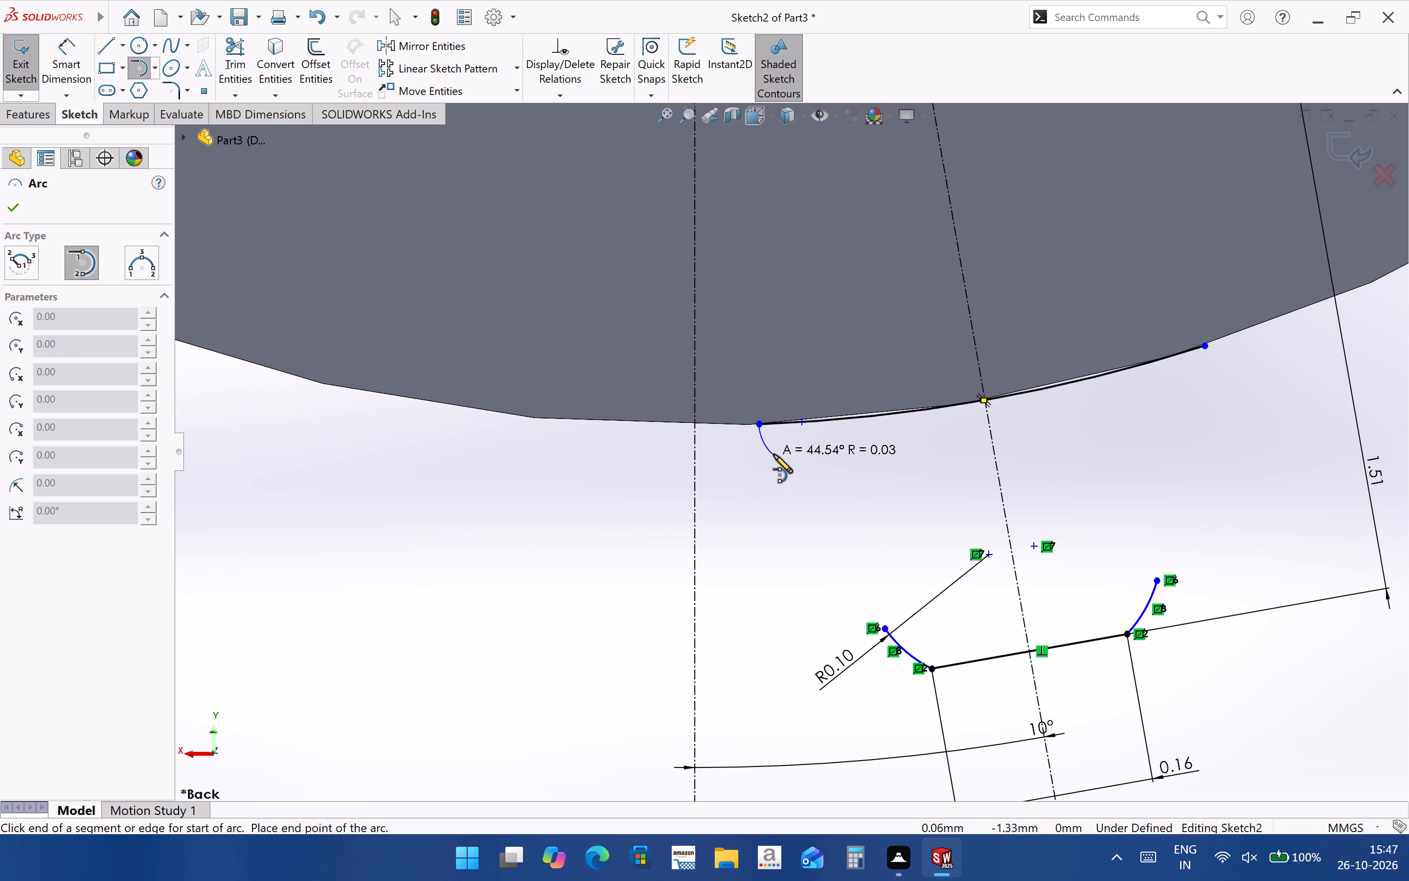
click(773, 454)
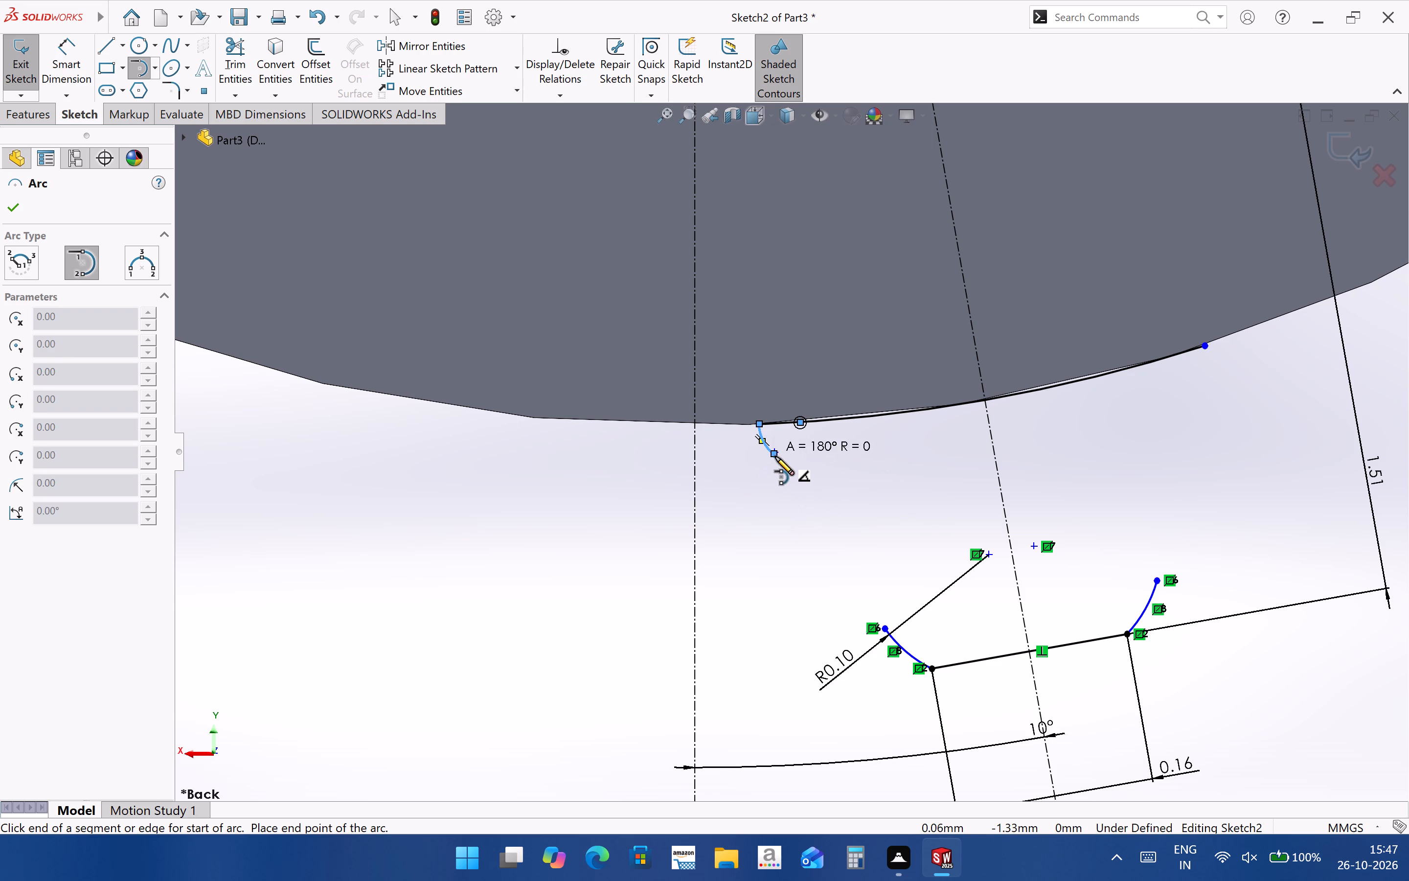
key(Escape)
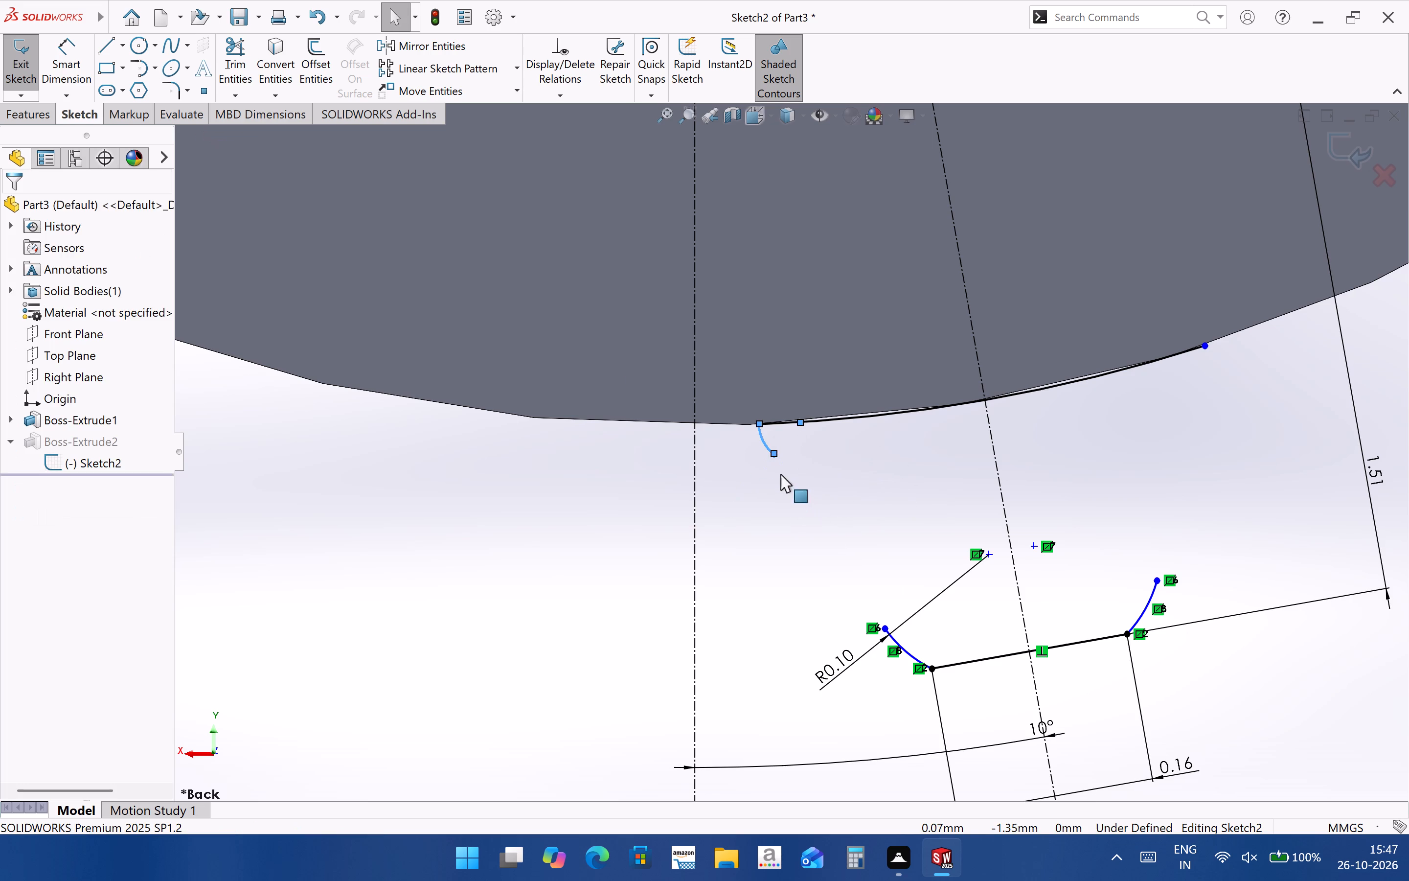
Sketch two connected lines, about 0.06 mm and 0.10 mm long, from the small tangent arc's end to the nearer tip arc's end.
click(112, 45)
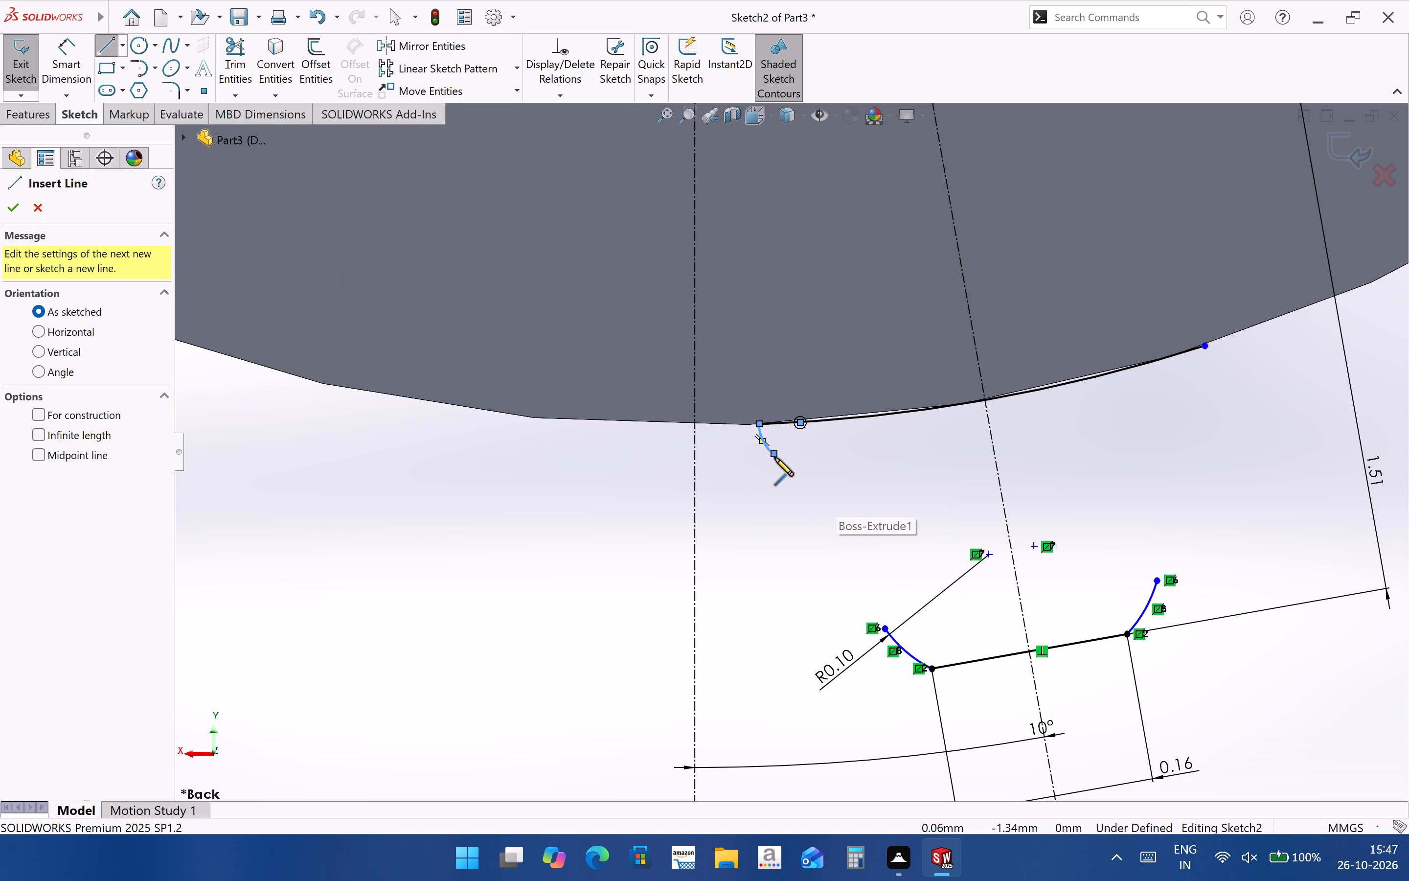
click(772, 454)
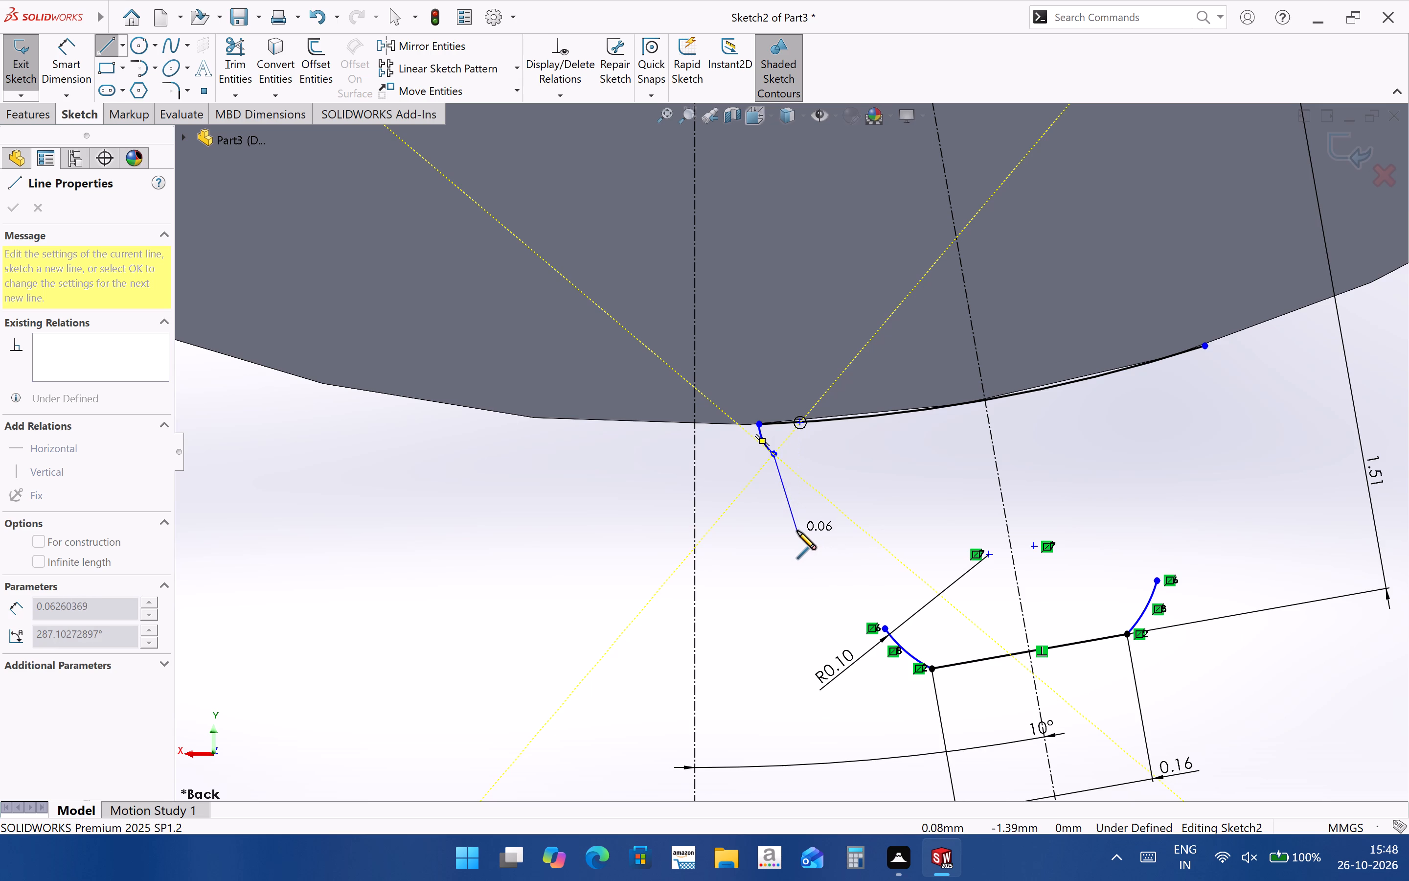
click(797, 531)
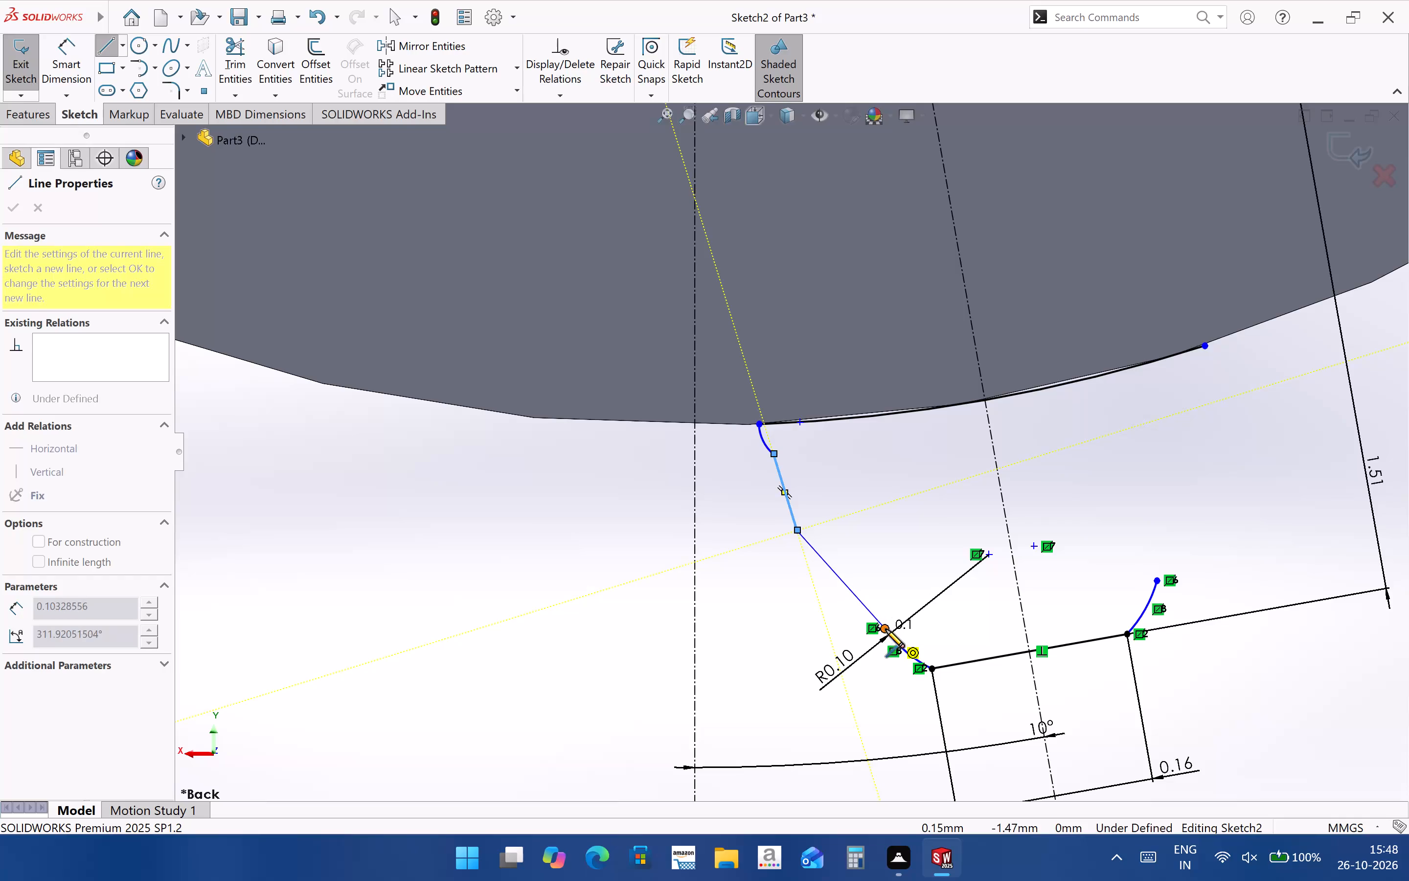
click(886, 629)
scroll(931, 461, up, 5)
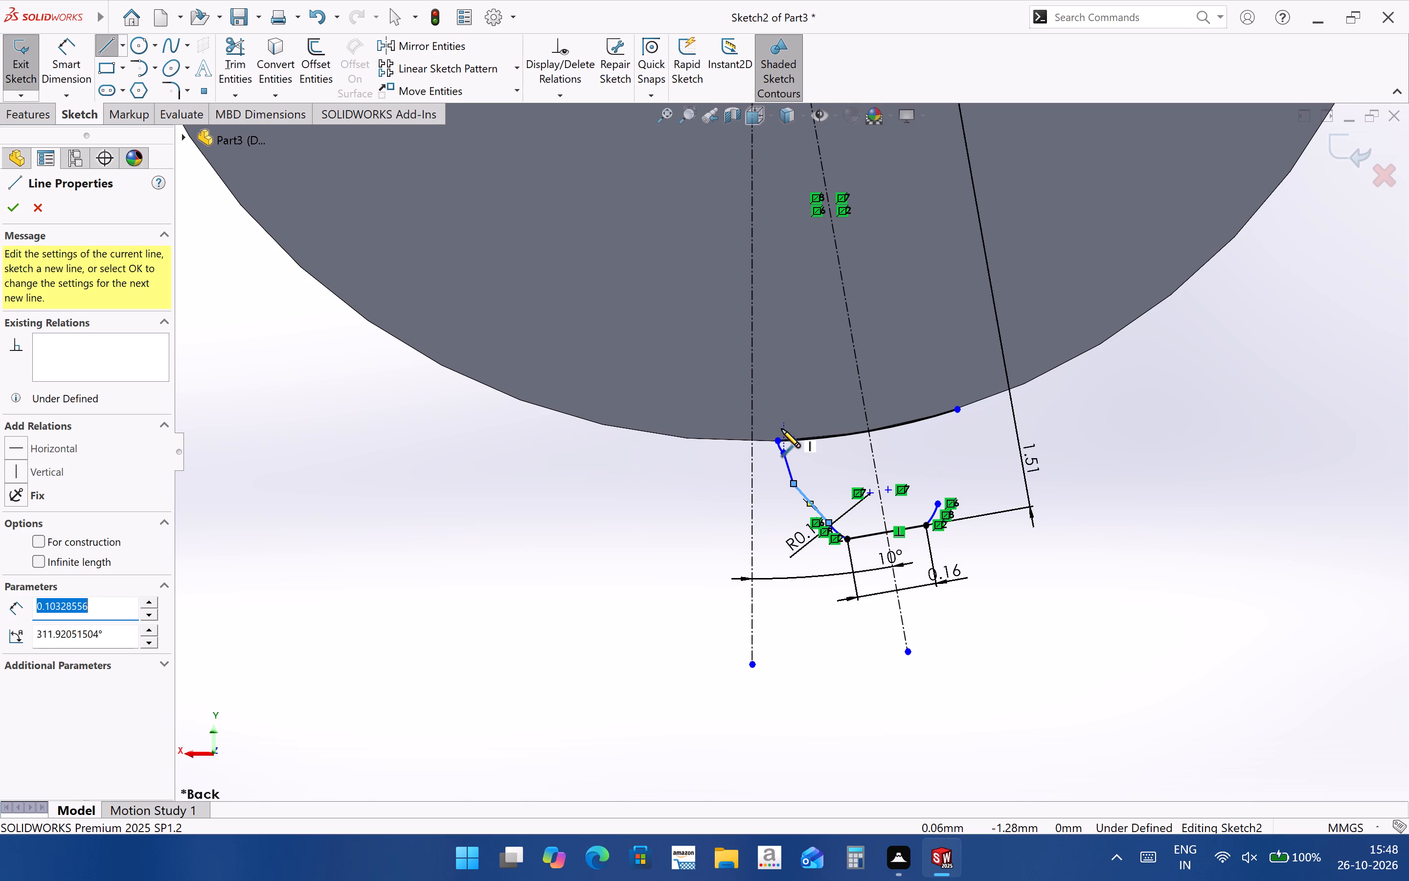
scroll(781, 430, down, 3)
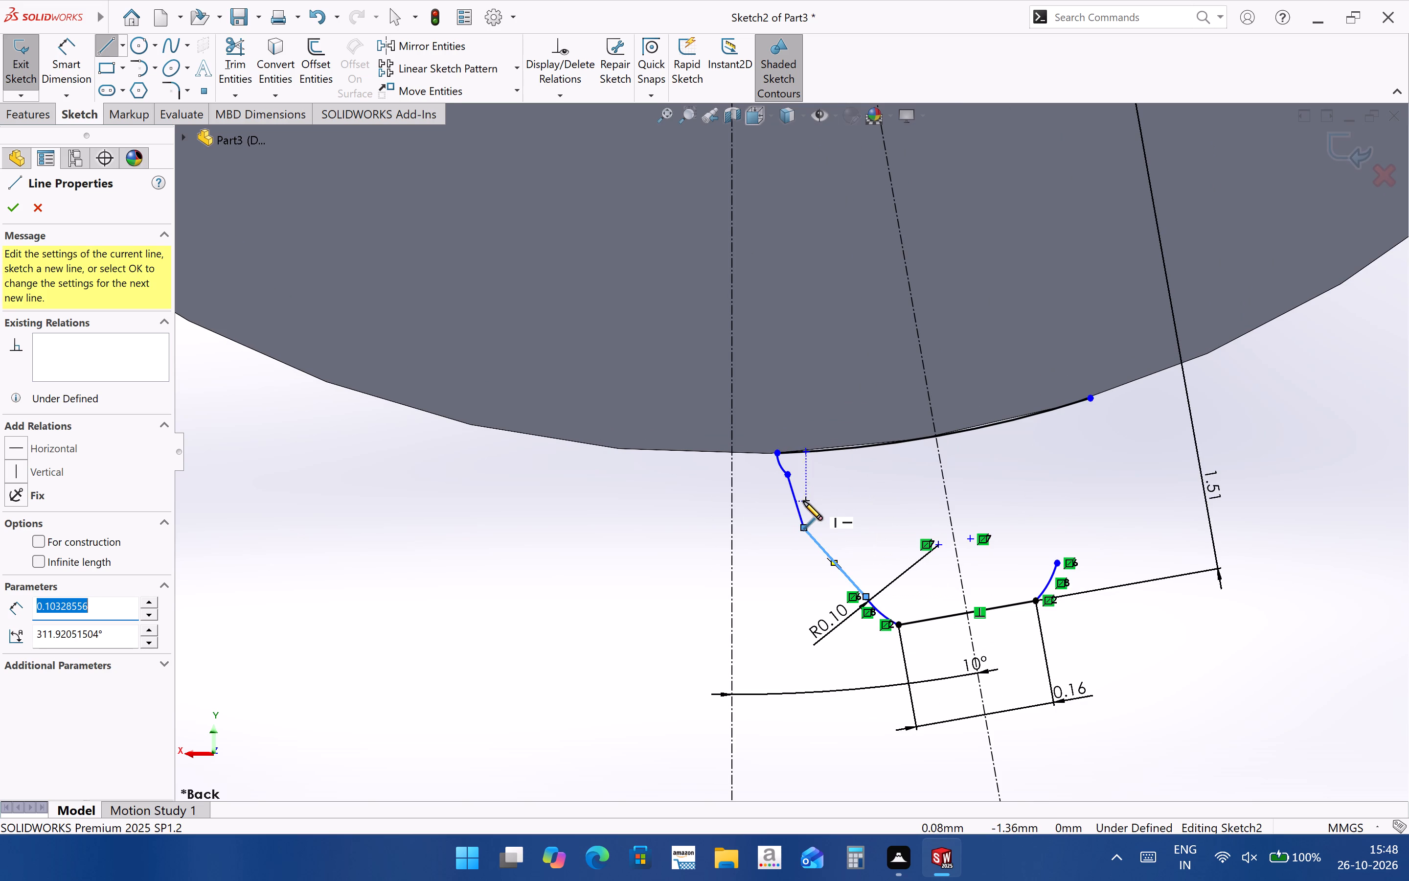
key(grave)
key(Escape)
Delete the shorter flank line next to the small tangent arc, and delete the arc itself.
click(797, 505)
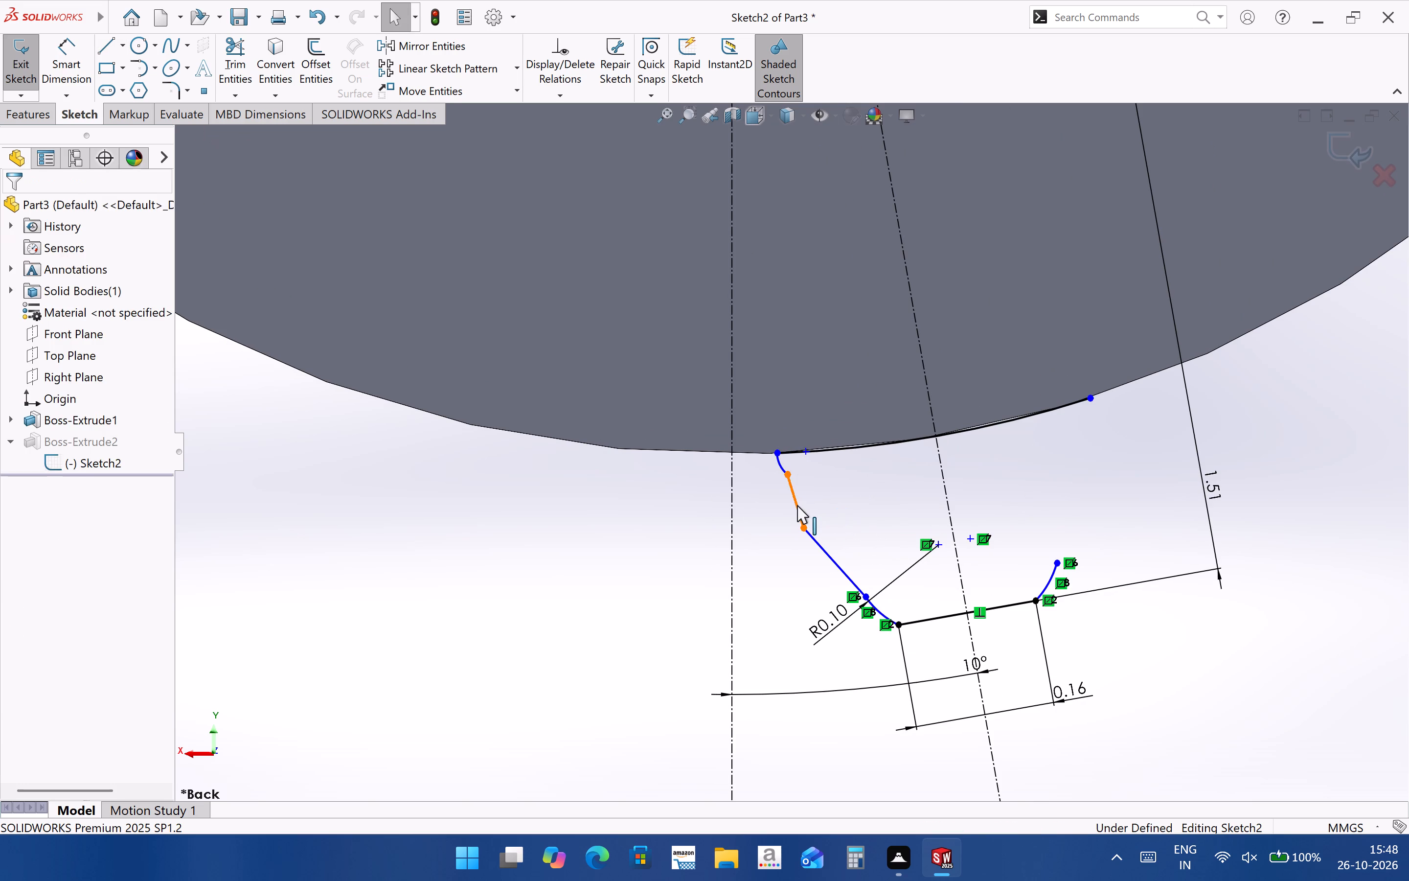
key(Delete)
click(780, 467)
key(Delete)
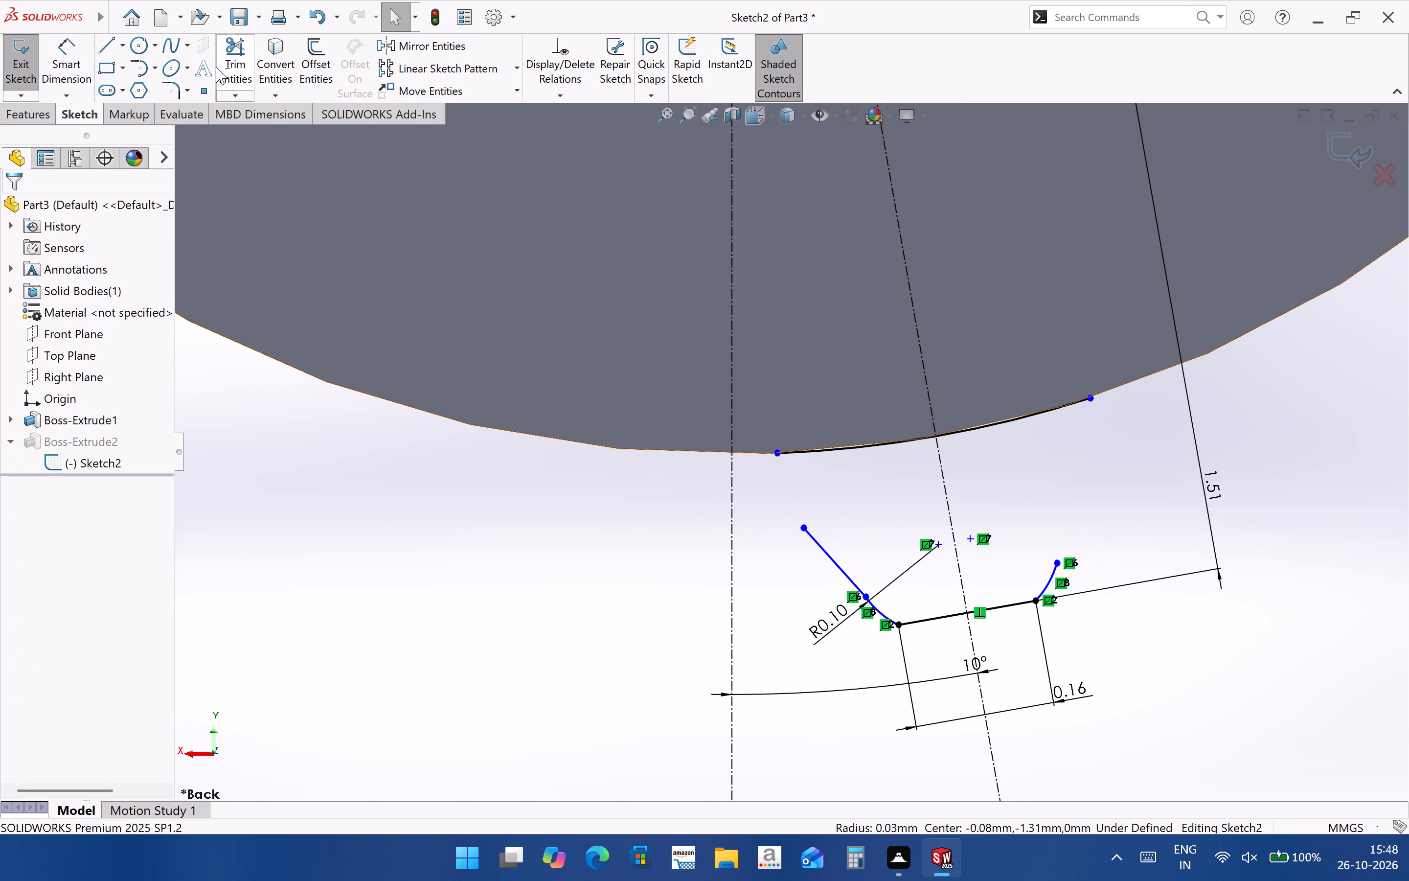
Sketch a line about 0.09 mm long from the base arc's end to the free end of the remaining flank line.
click(110, 44)
click(778, 454)
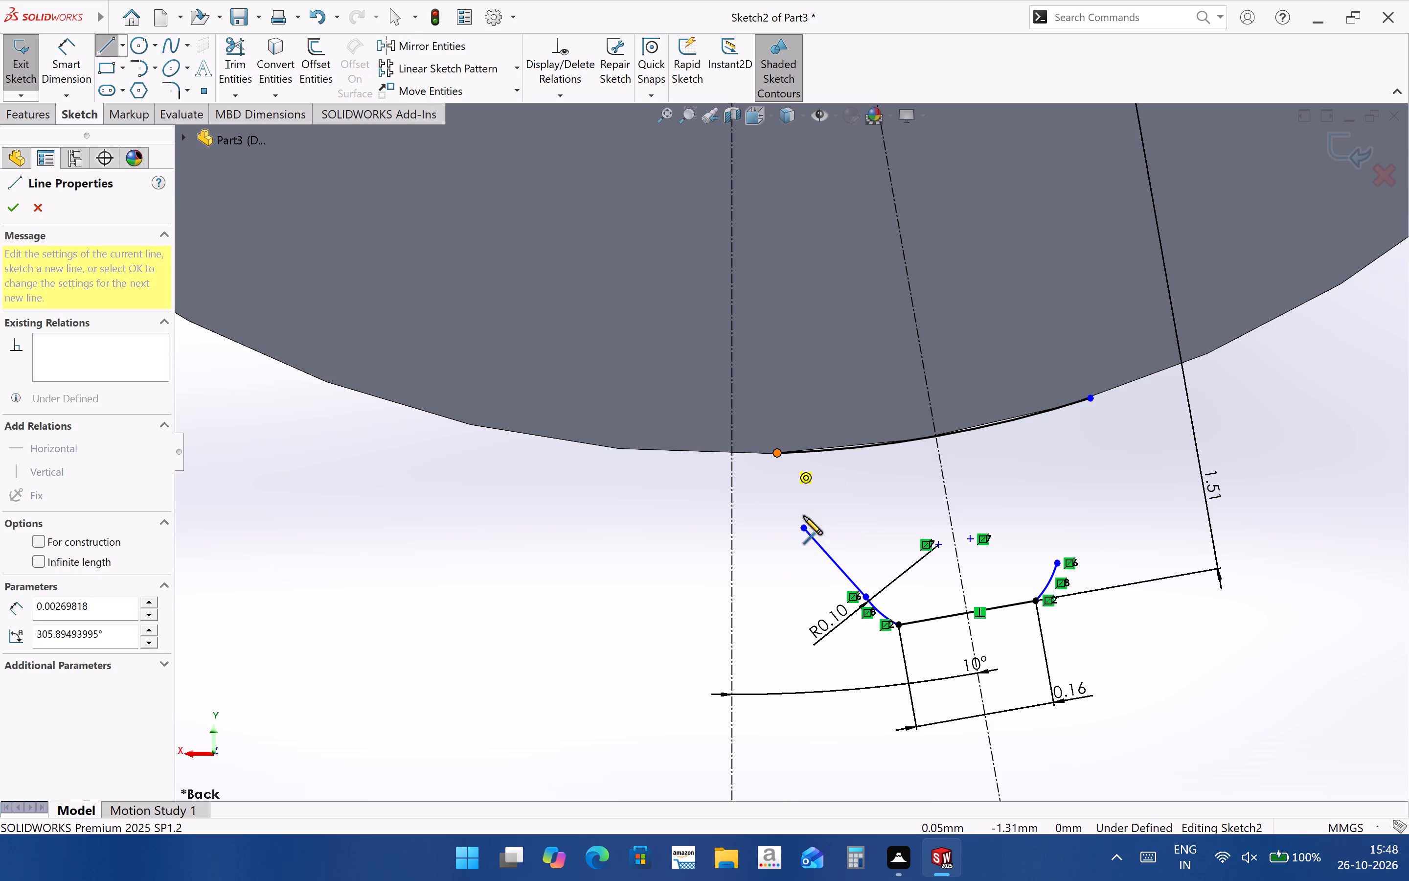
click(801, 526)
key(Escape)
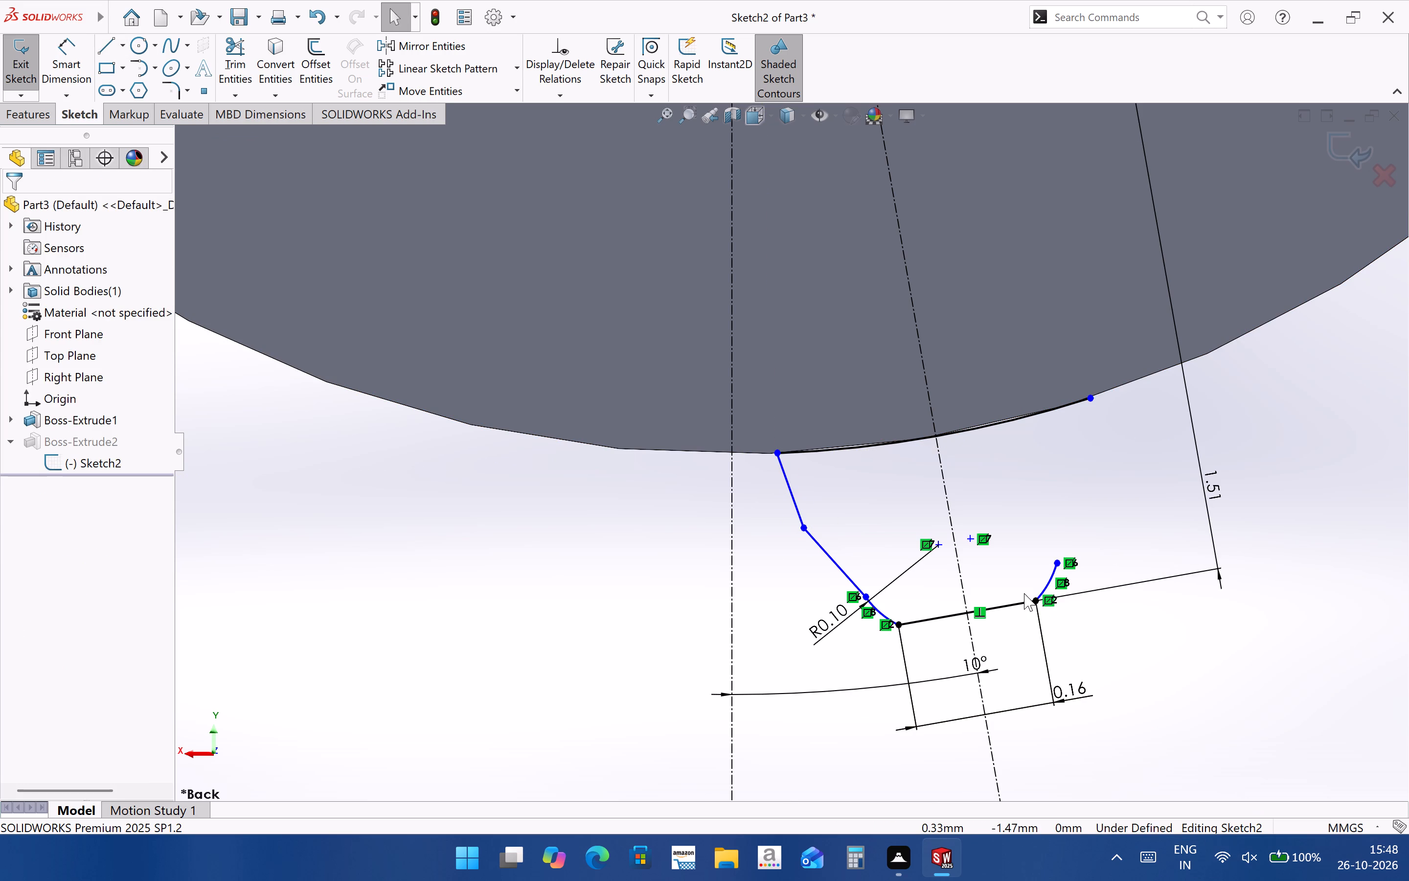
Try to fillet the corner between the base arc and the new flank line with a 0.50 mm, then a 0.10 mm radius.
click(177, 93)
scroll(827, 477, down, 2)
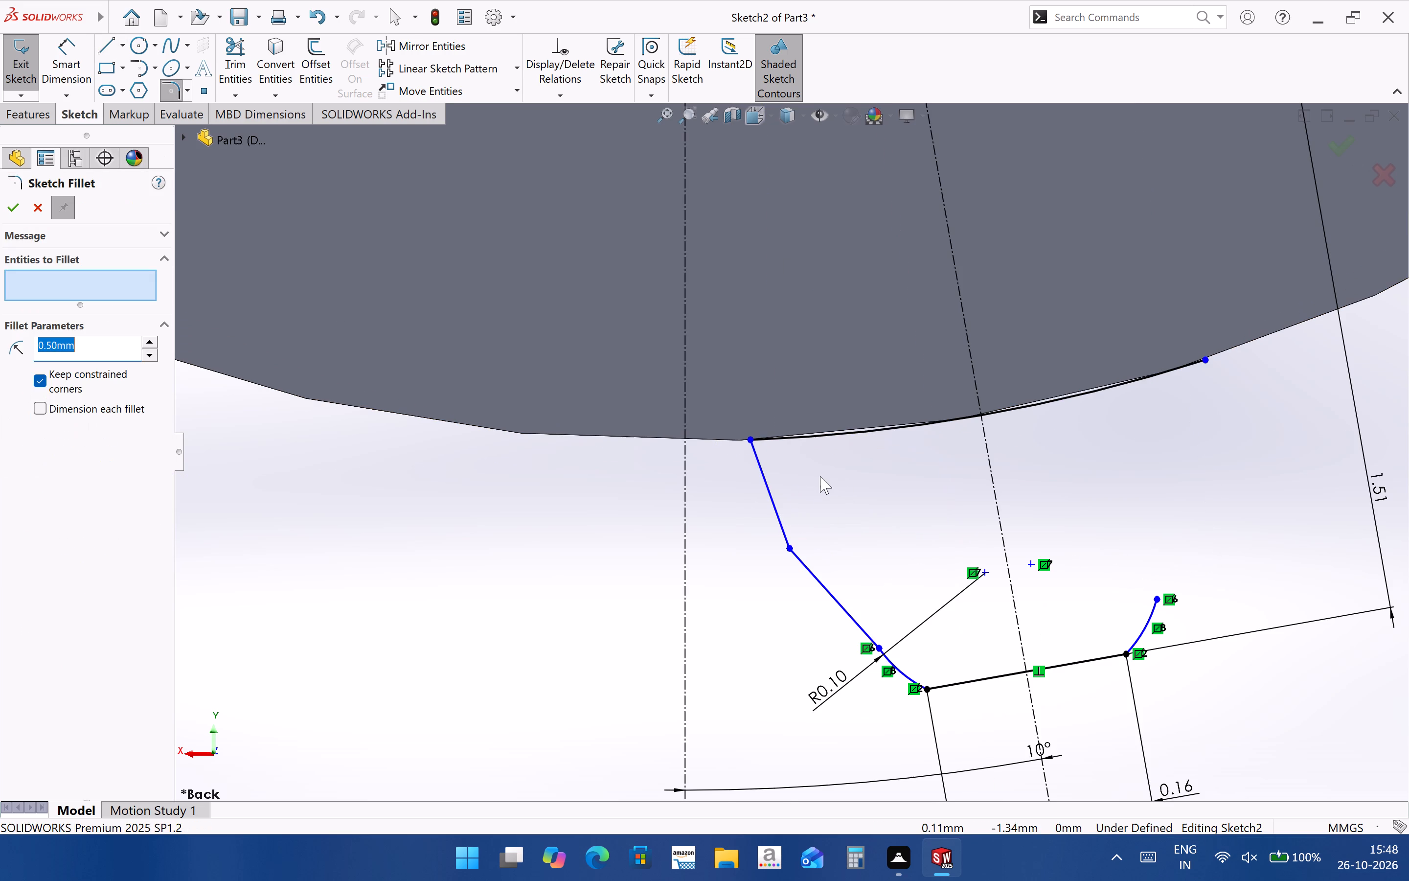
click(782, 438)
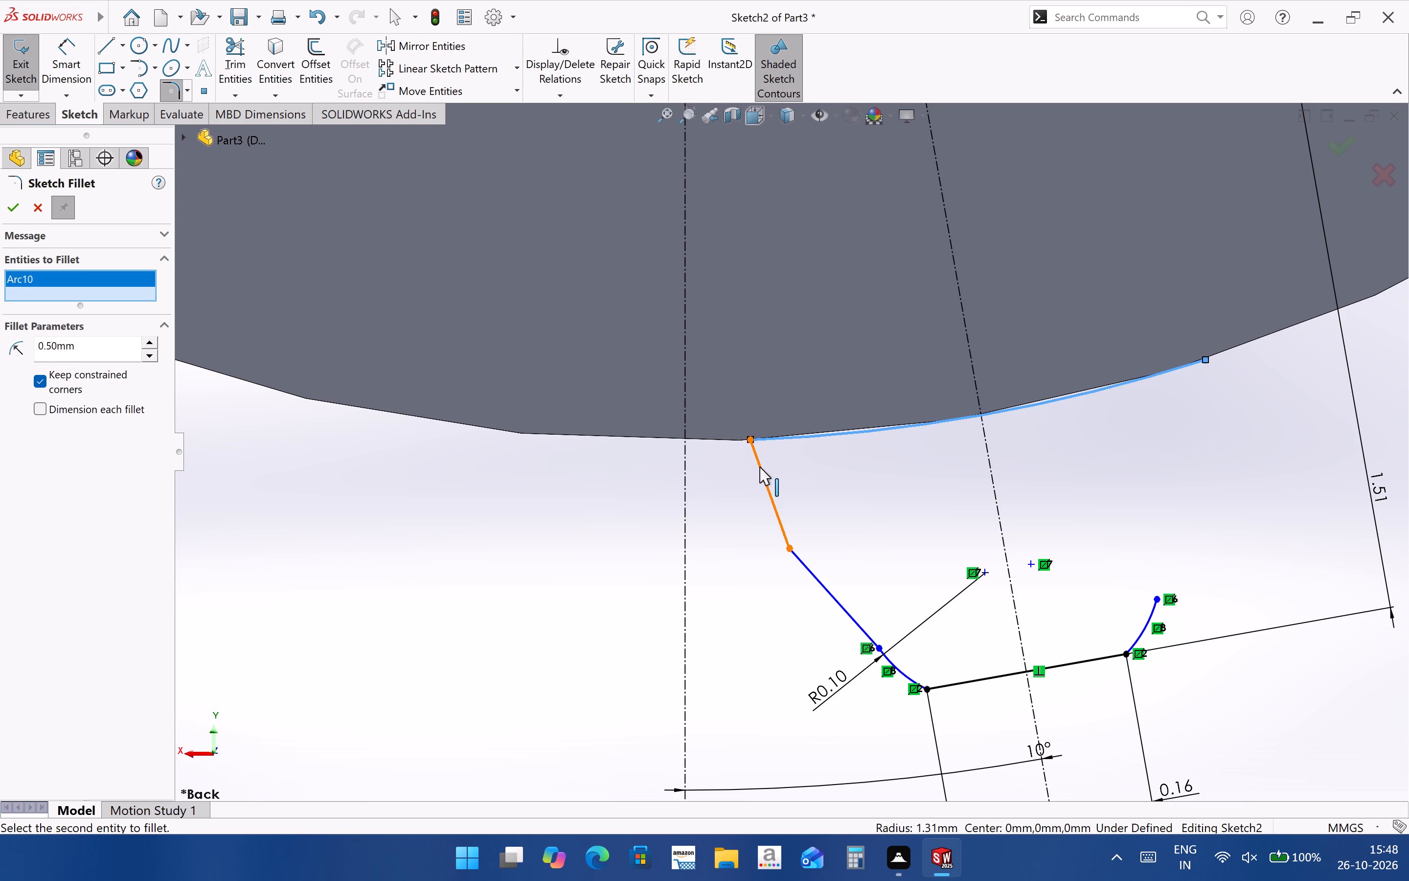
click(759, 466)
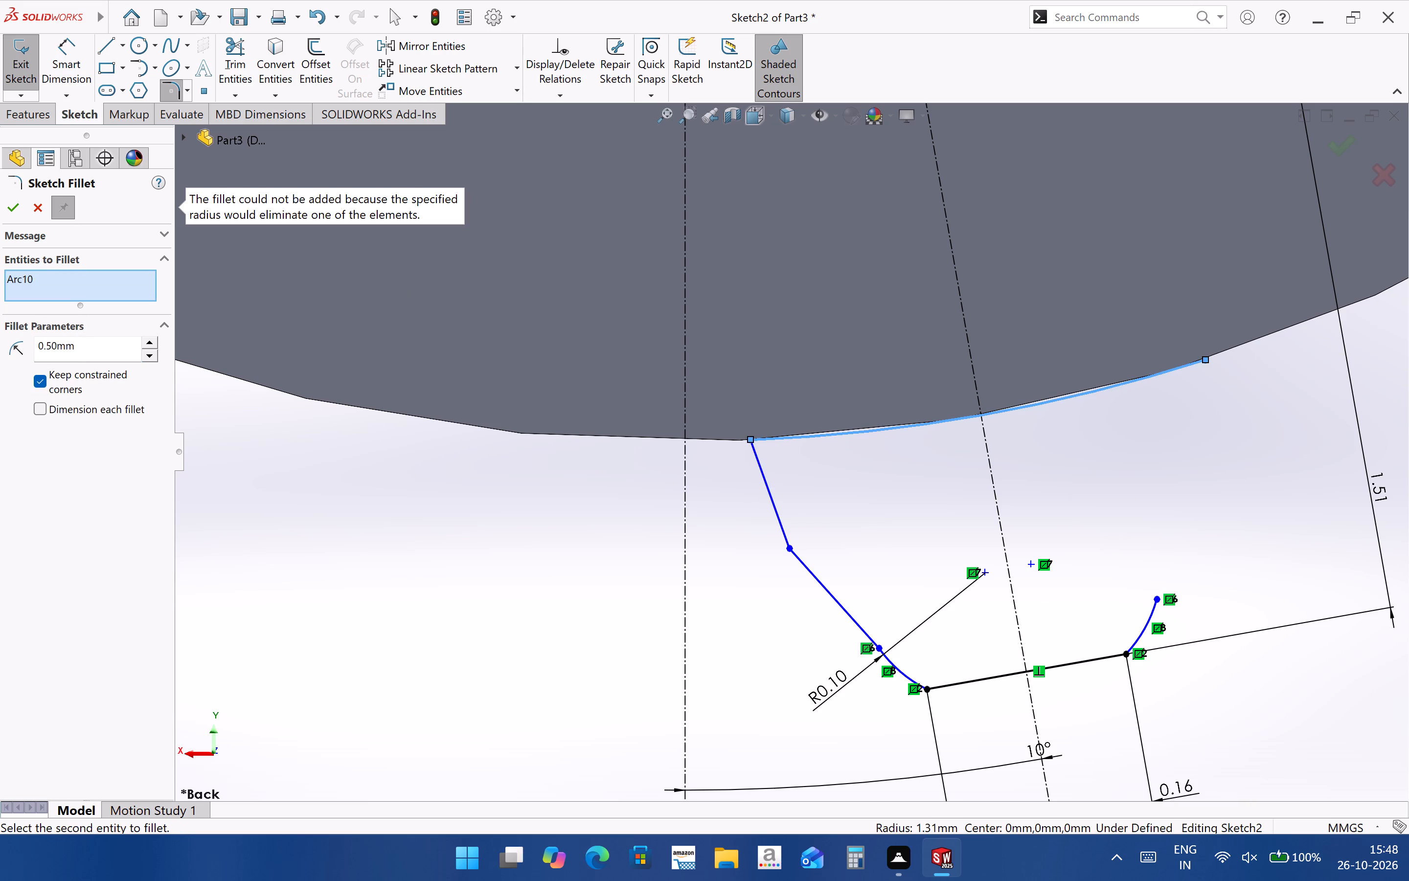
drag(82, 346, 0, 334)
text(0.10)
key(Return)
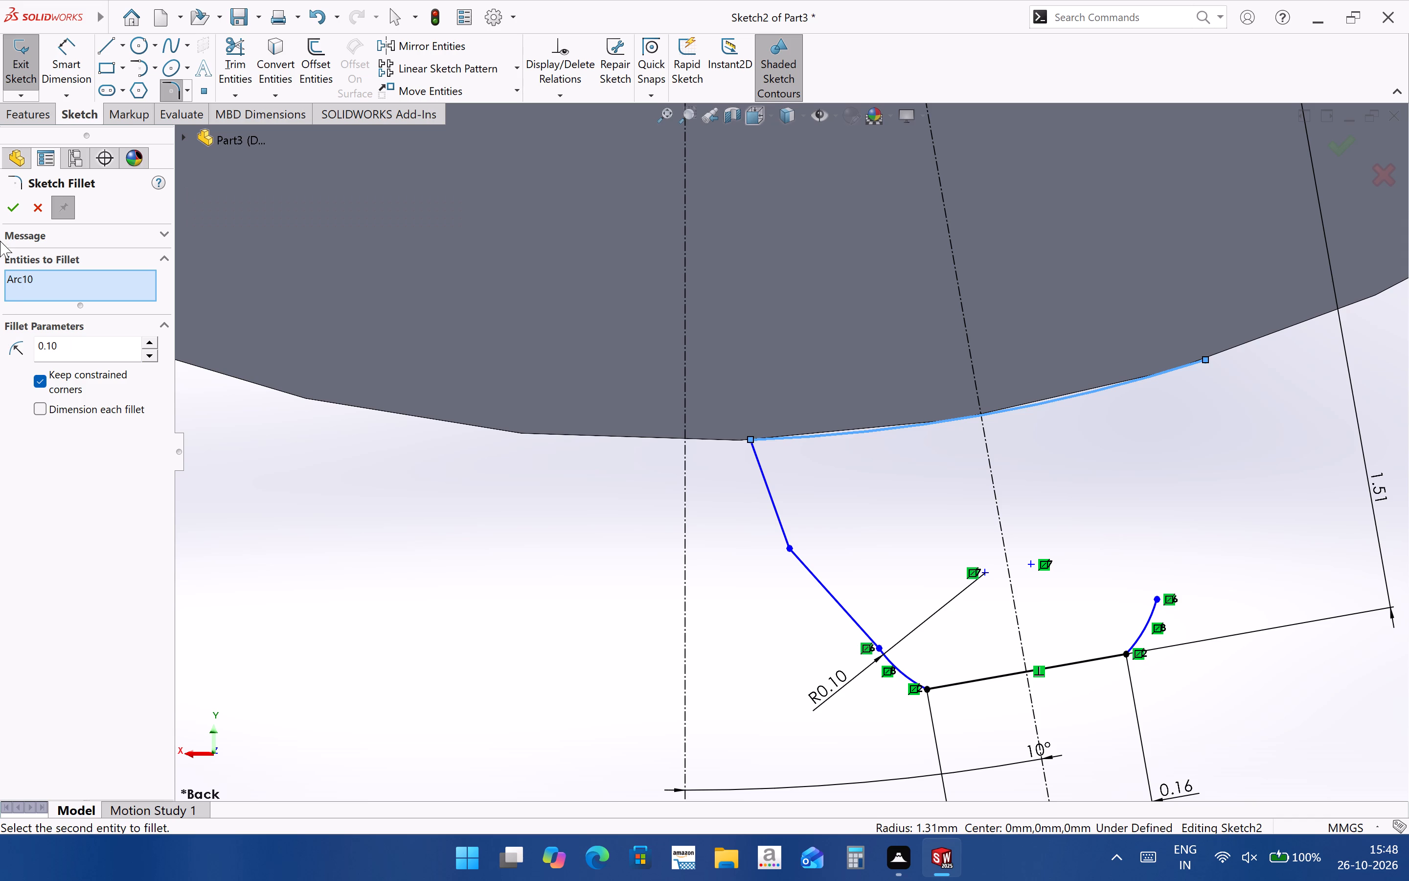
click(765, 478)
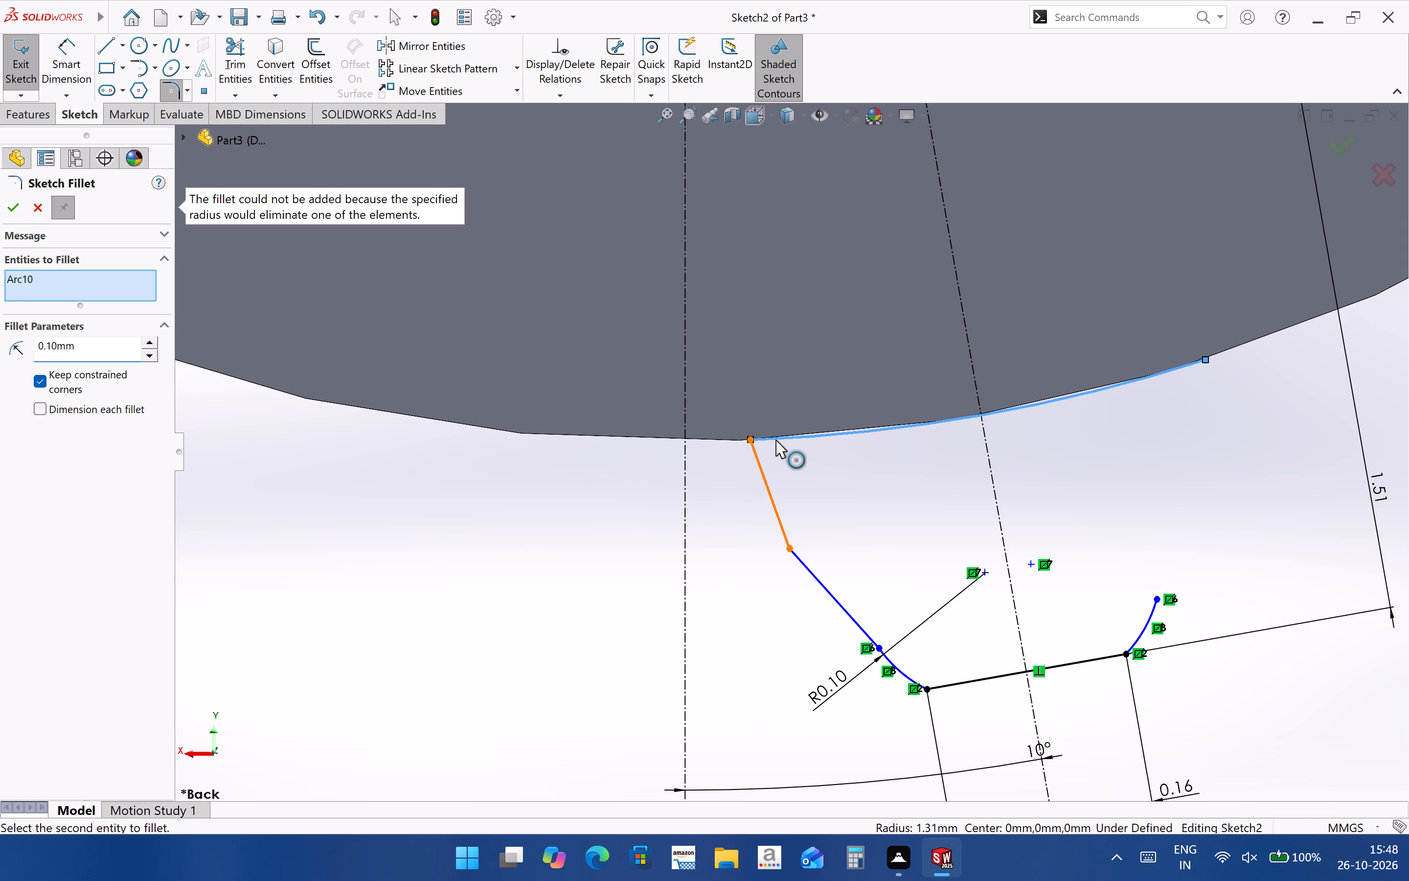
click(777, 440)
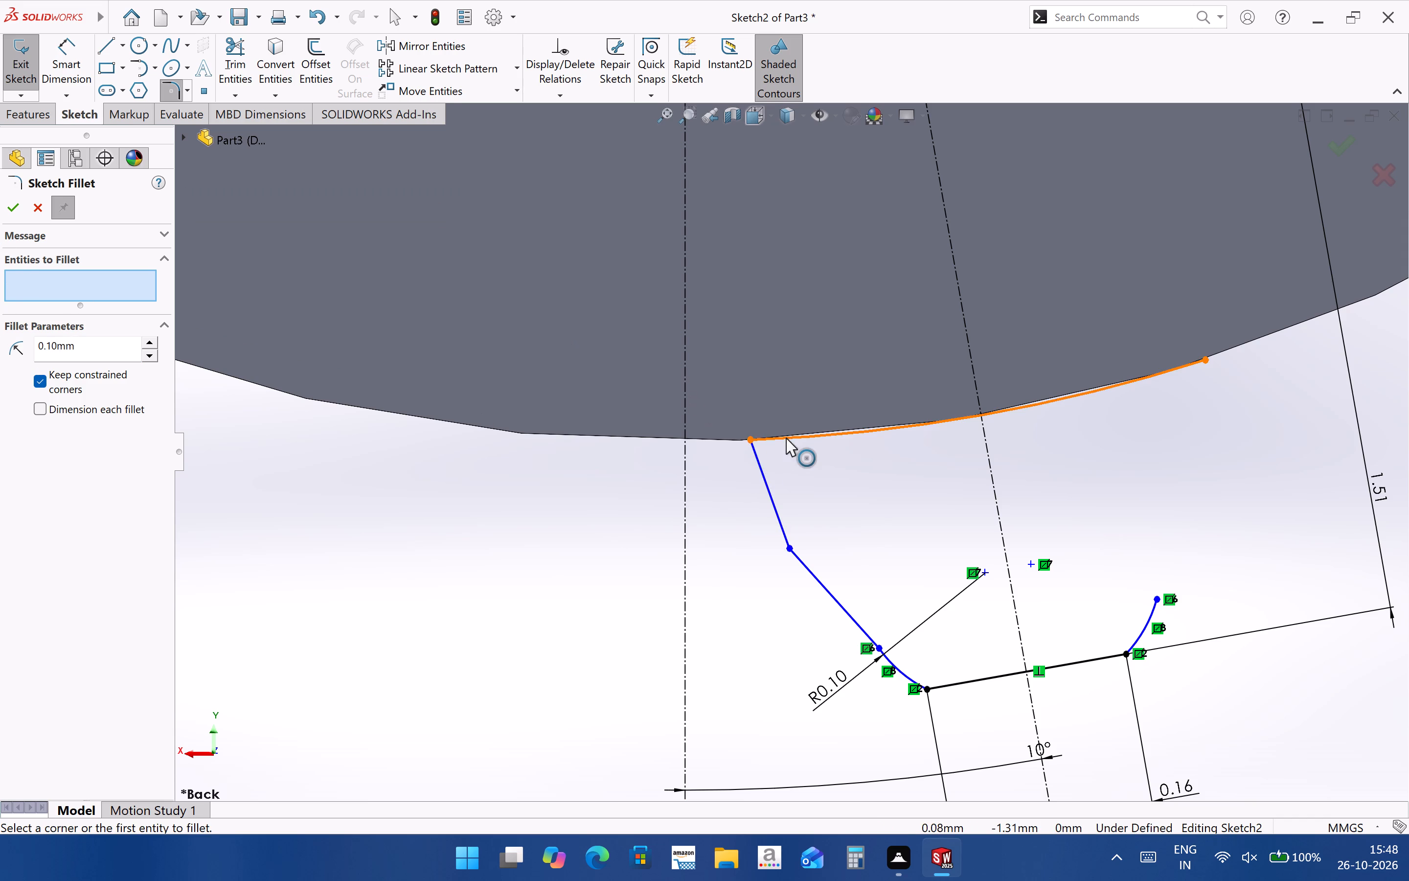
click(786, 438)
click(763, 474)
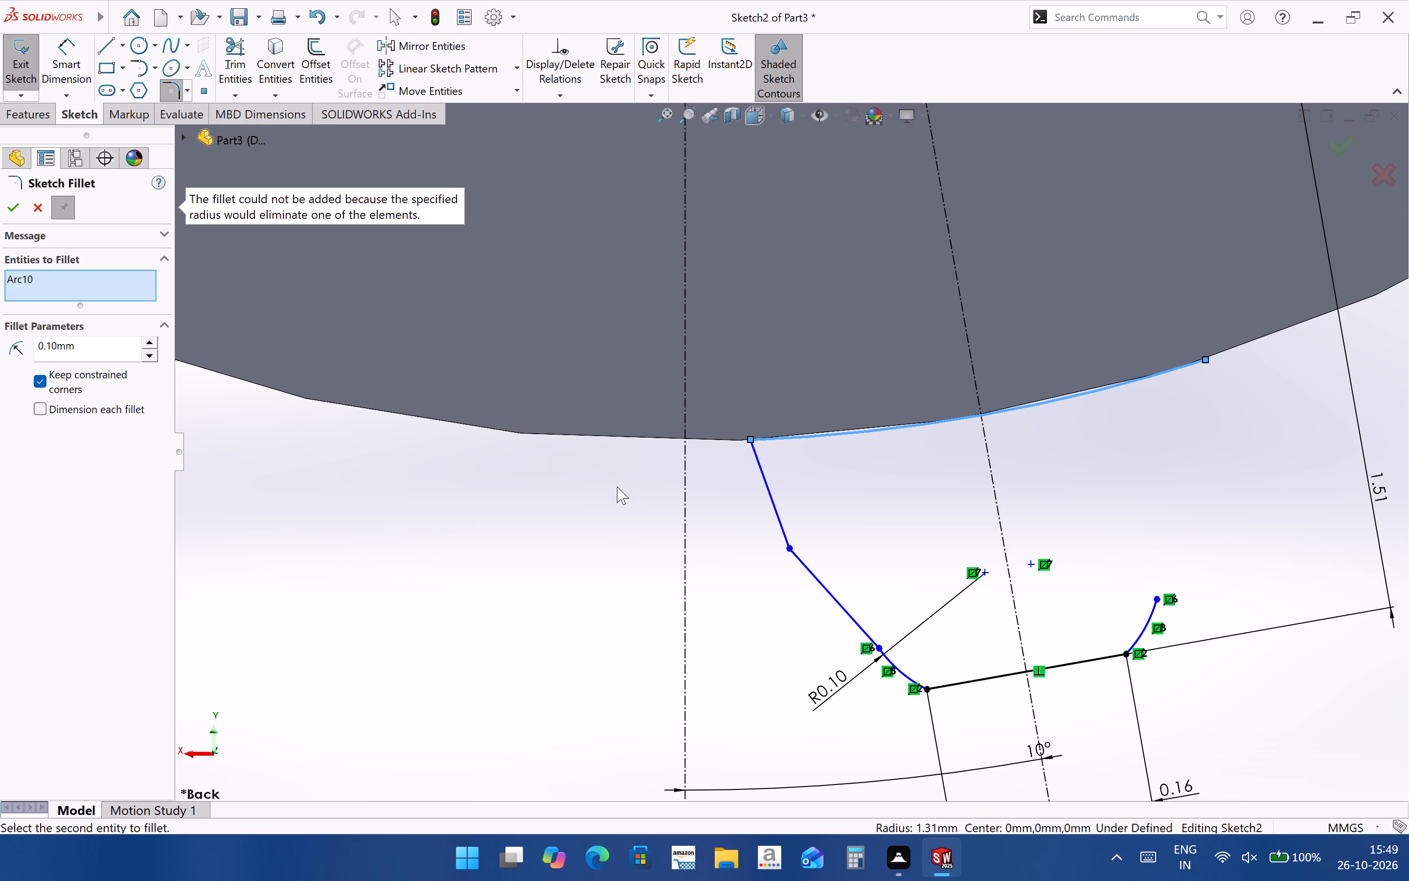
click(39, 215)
Mirror both straight flank lines about the tooth's inclined centreline, keeping the originals.
scroll(996, 611, up, 2)
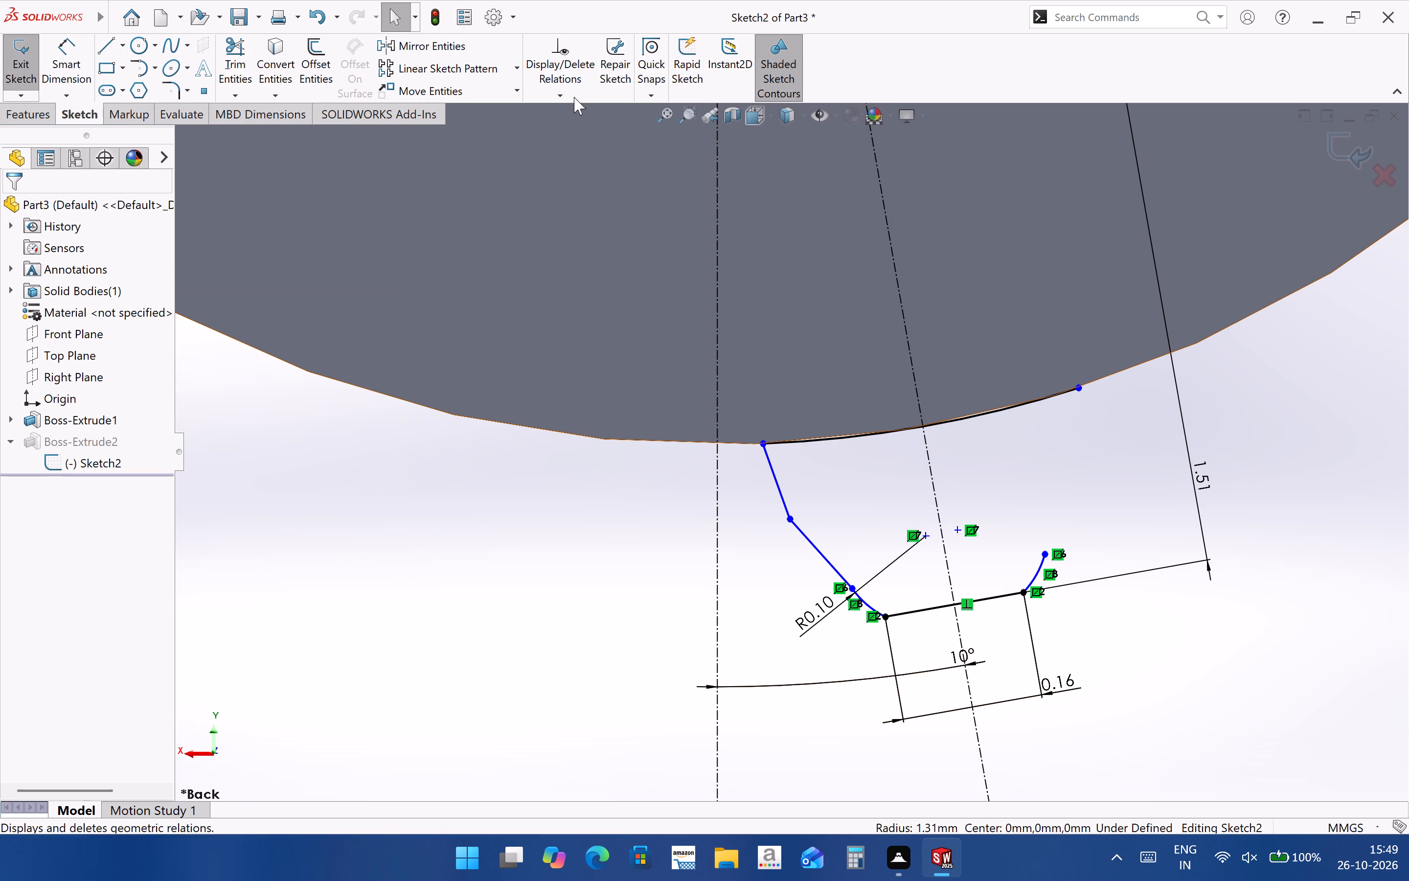
click(447, 54)
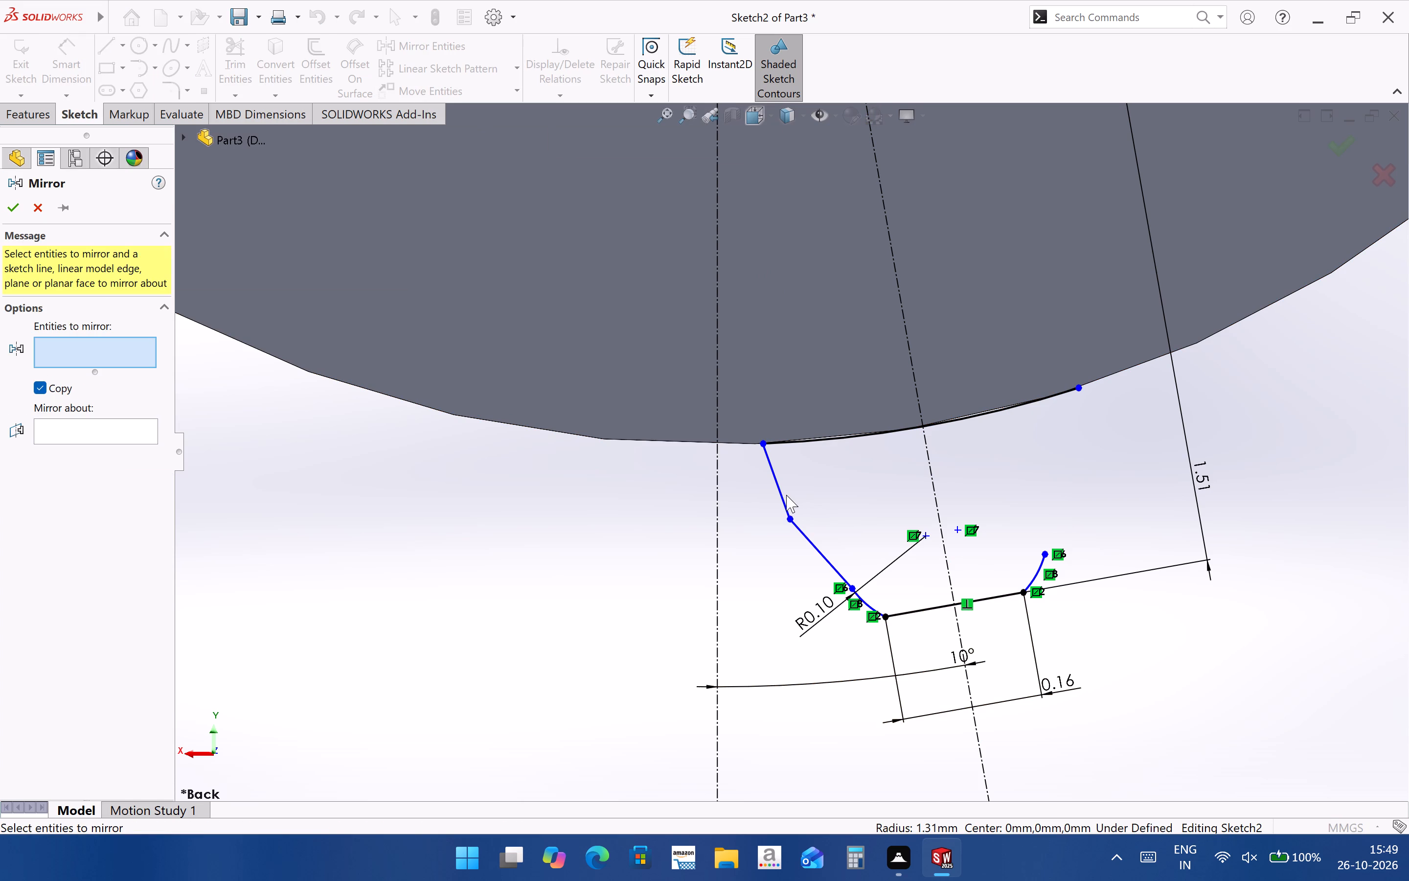
click(782, 496)
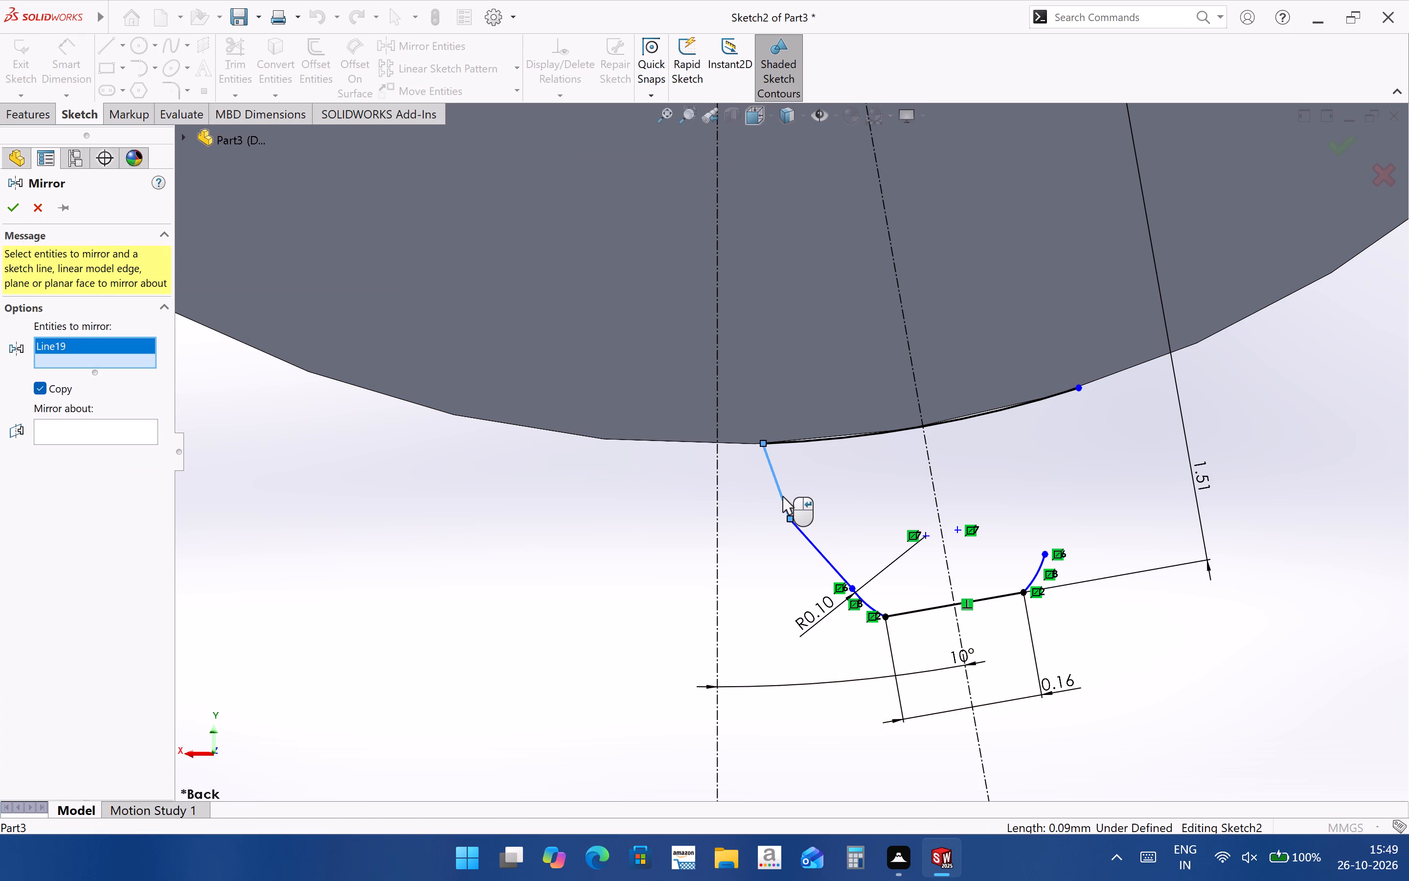
click(817, 551)
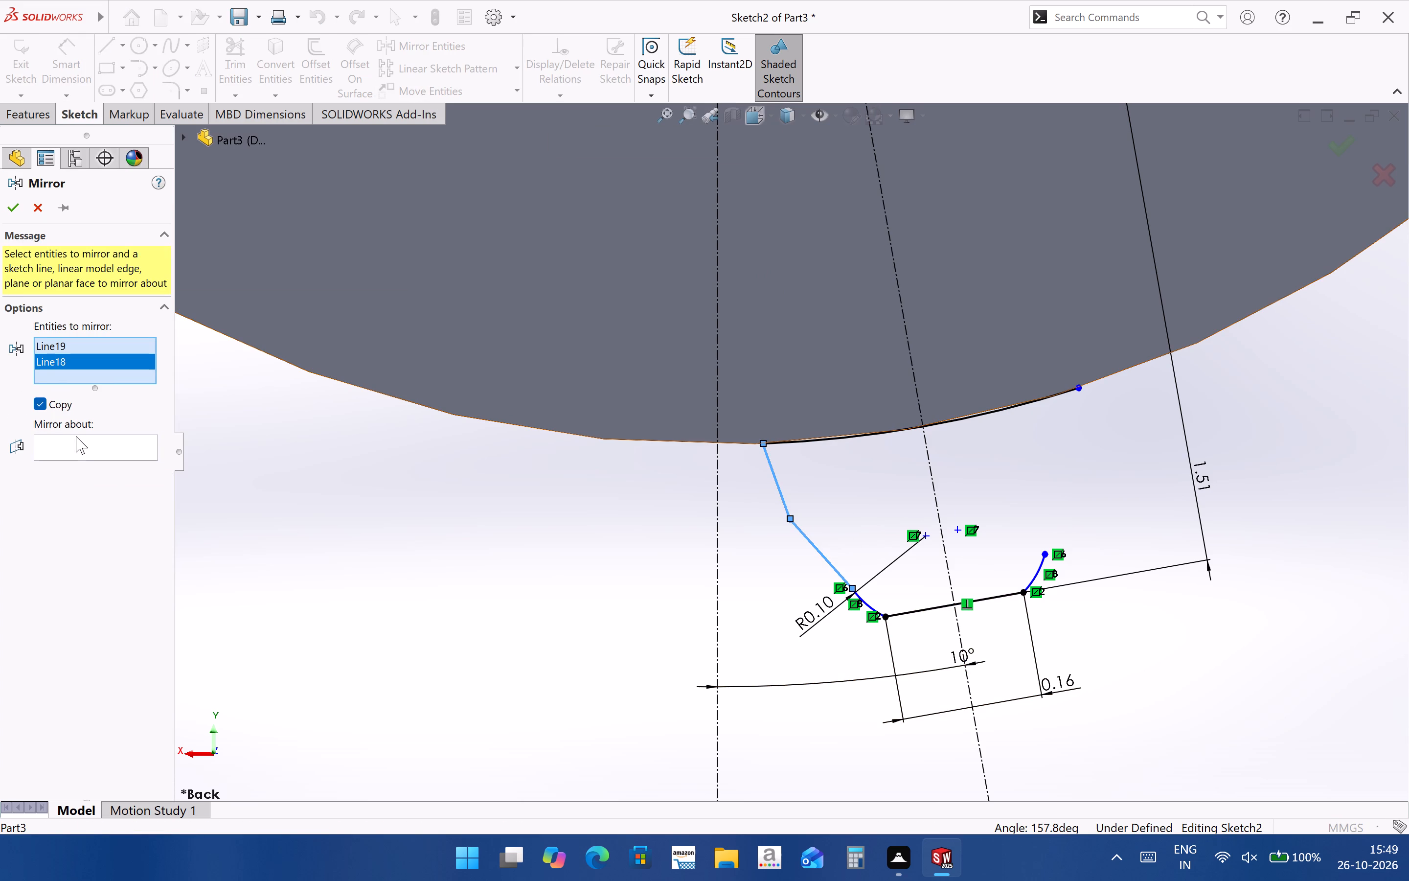
click(76, 436)
click(935, 504)
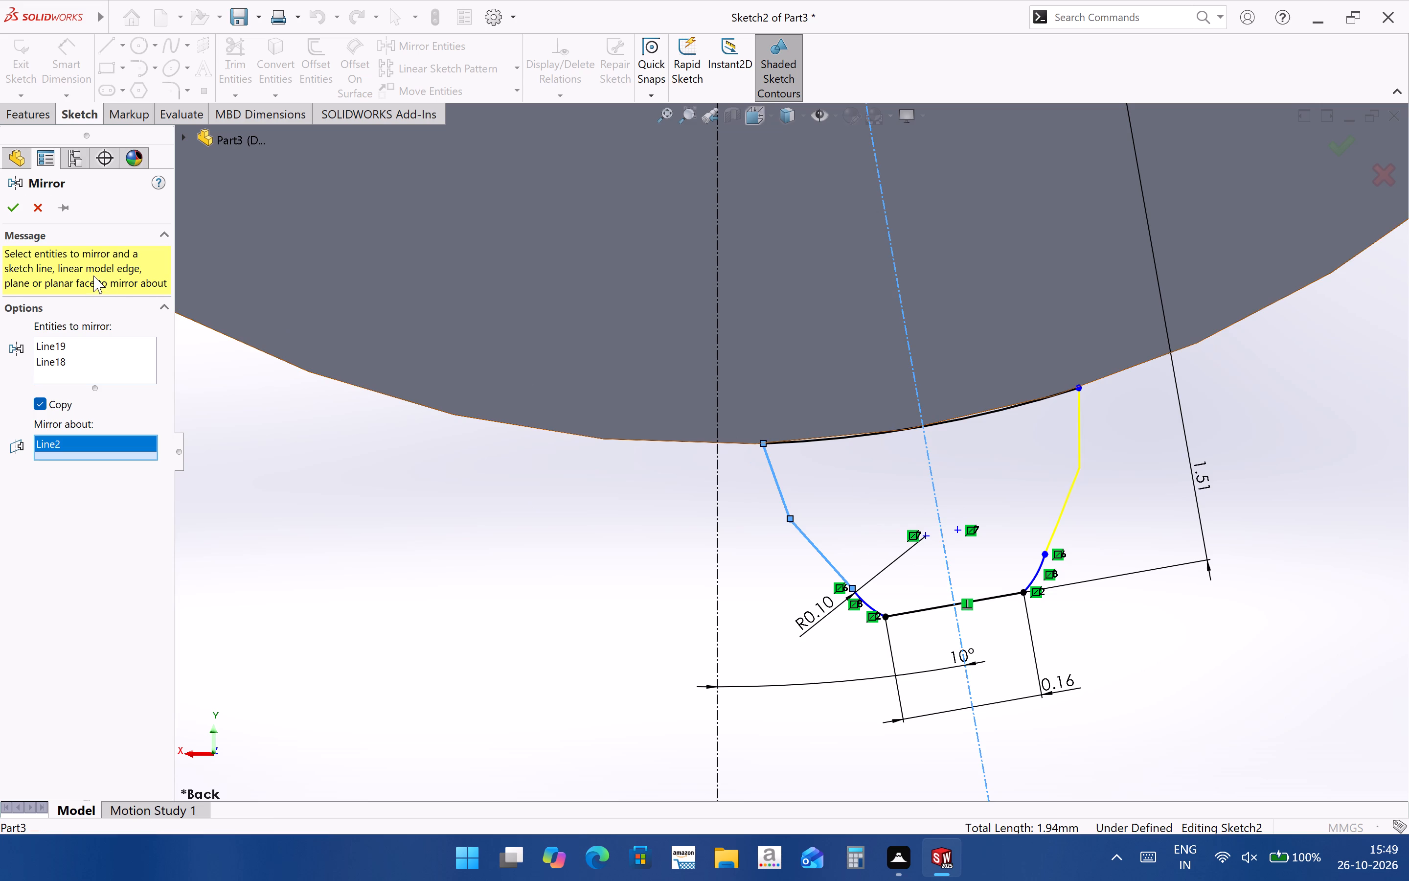
click(10, 205)
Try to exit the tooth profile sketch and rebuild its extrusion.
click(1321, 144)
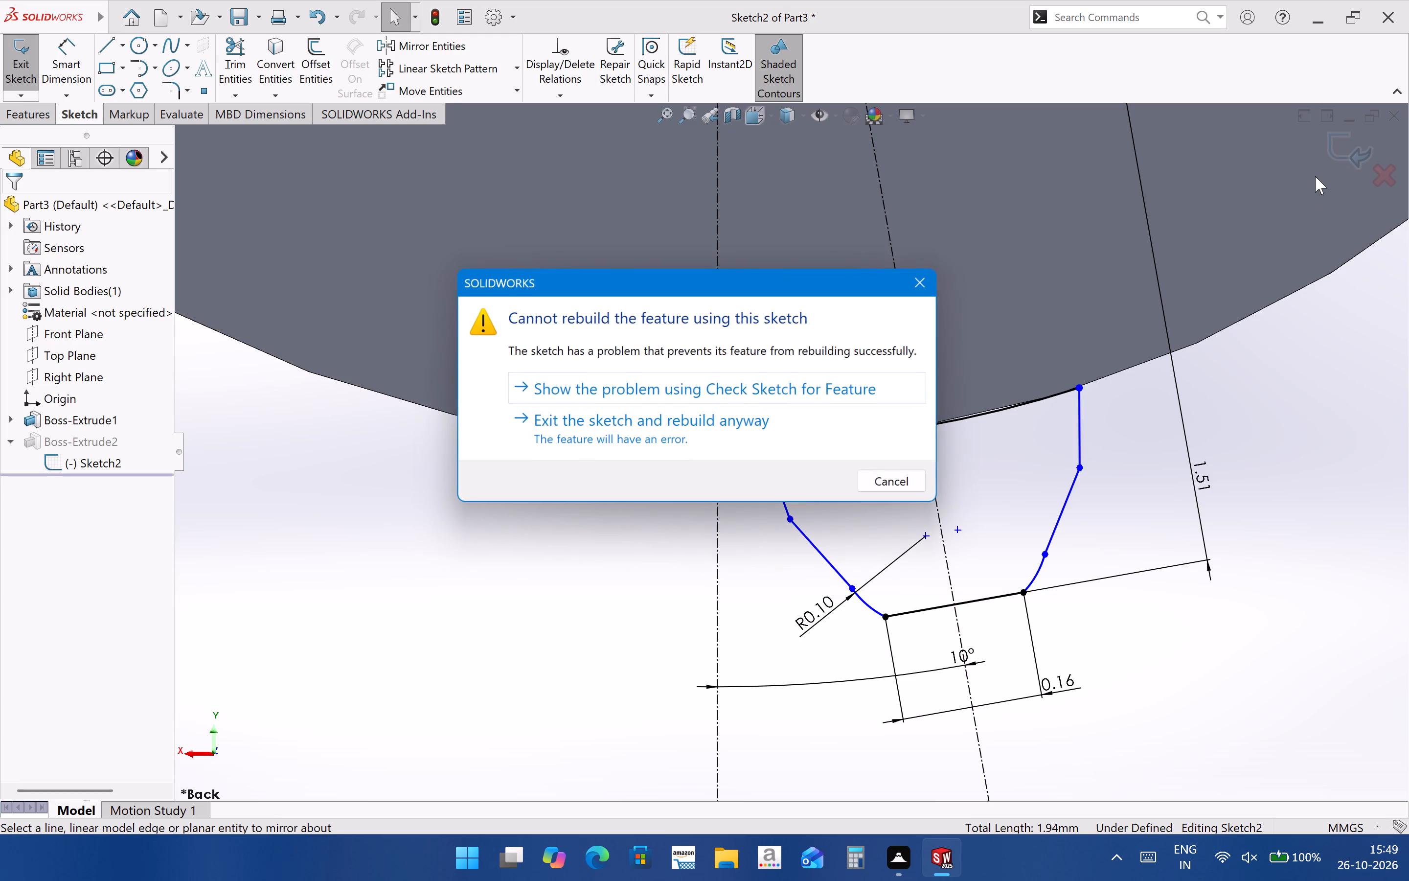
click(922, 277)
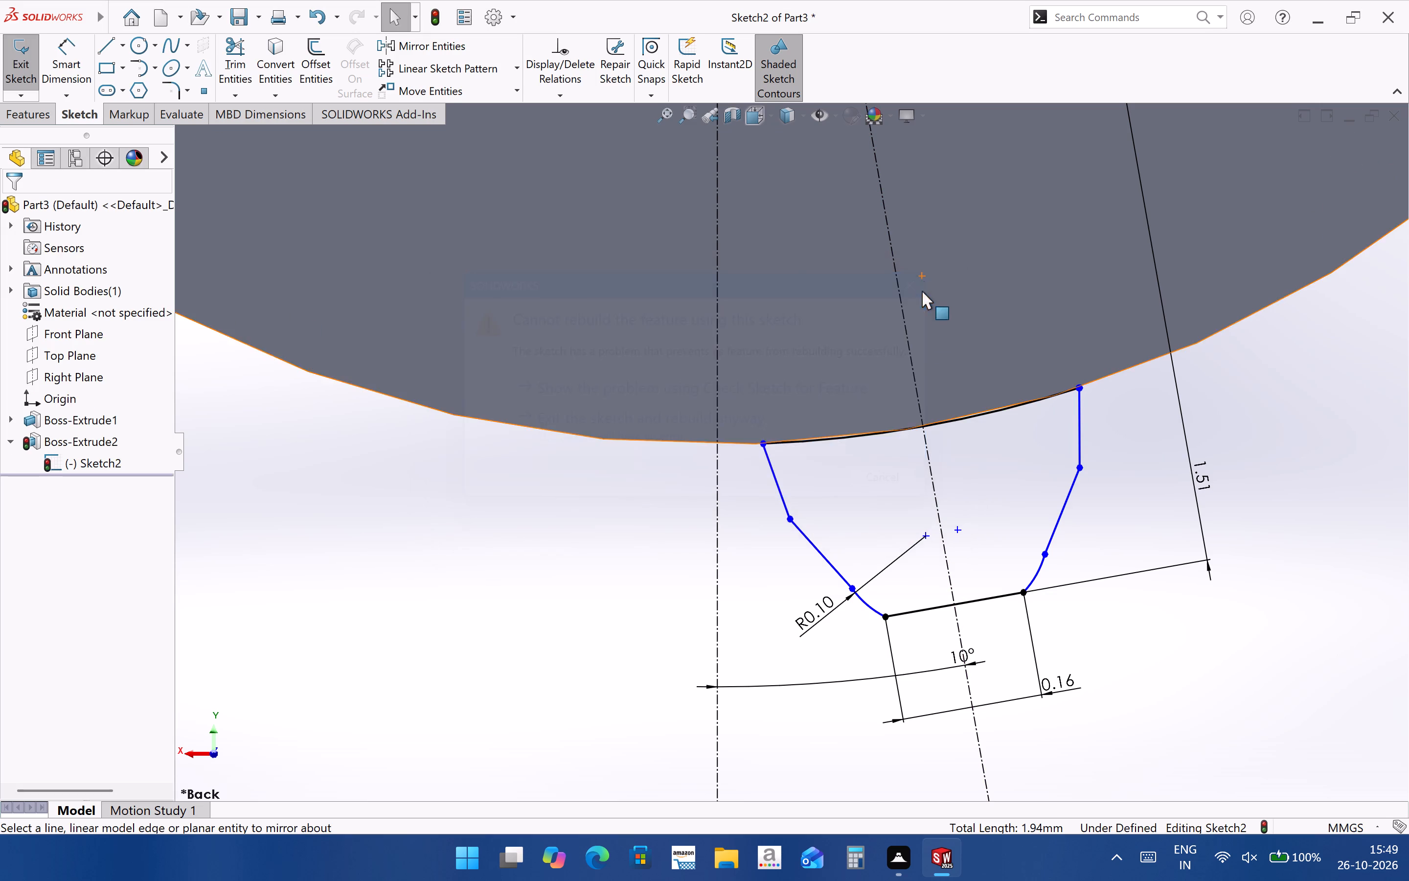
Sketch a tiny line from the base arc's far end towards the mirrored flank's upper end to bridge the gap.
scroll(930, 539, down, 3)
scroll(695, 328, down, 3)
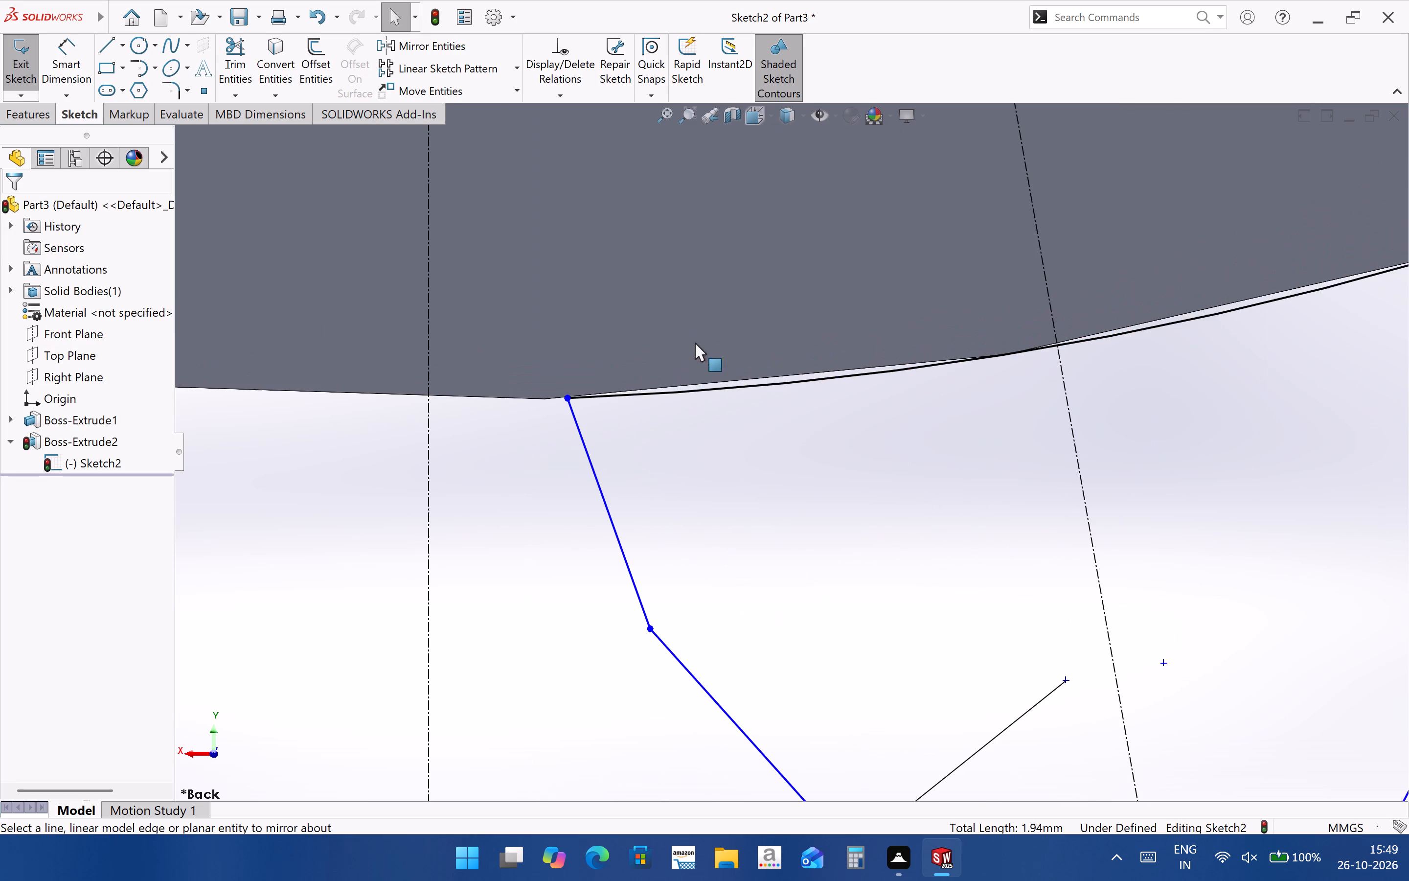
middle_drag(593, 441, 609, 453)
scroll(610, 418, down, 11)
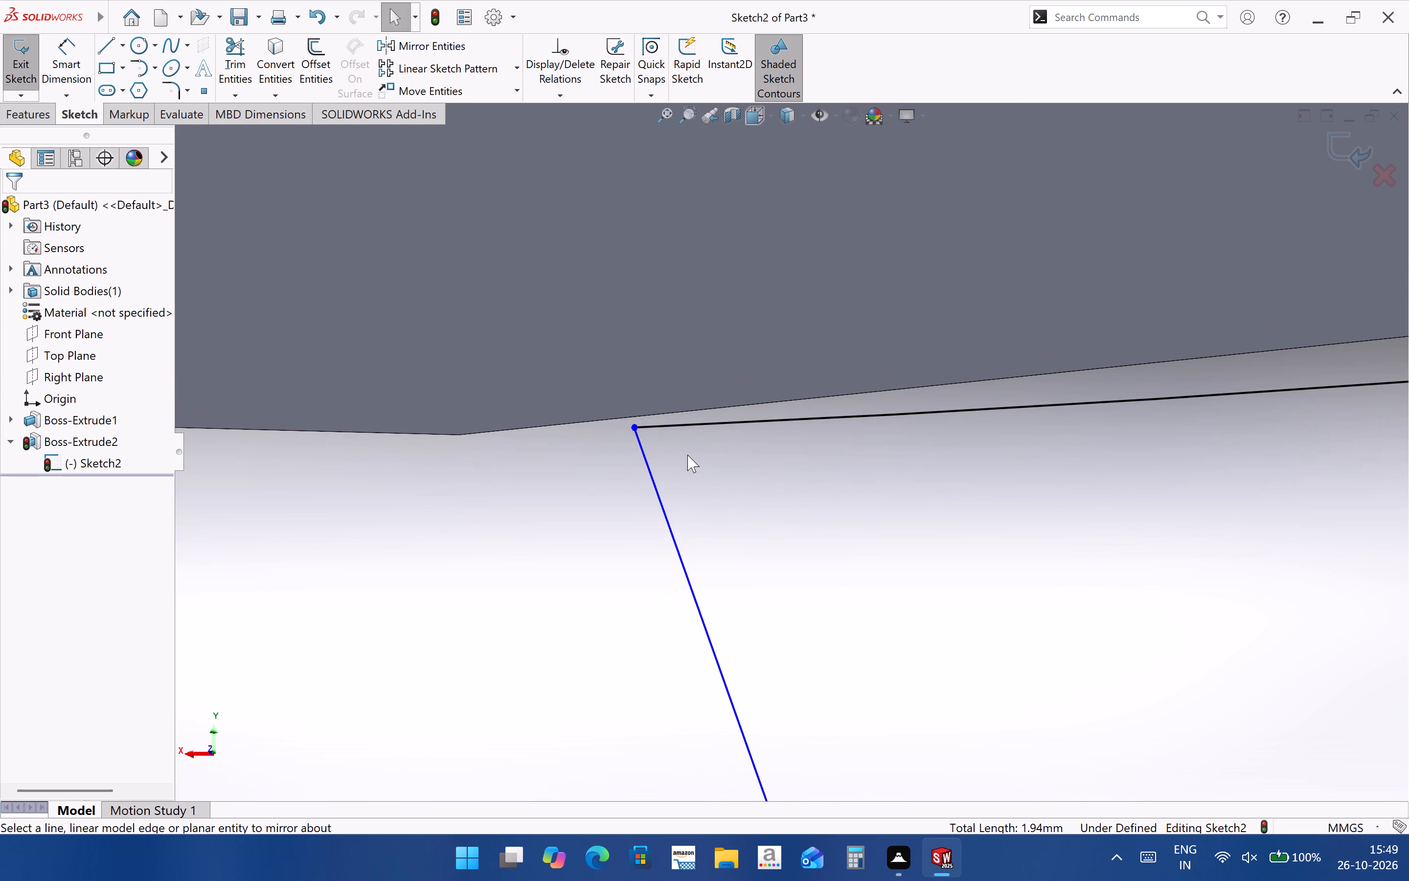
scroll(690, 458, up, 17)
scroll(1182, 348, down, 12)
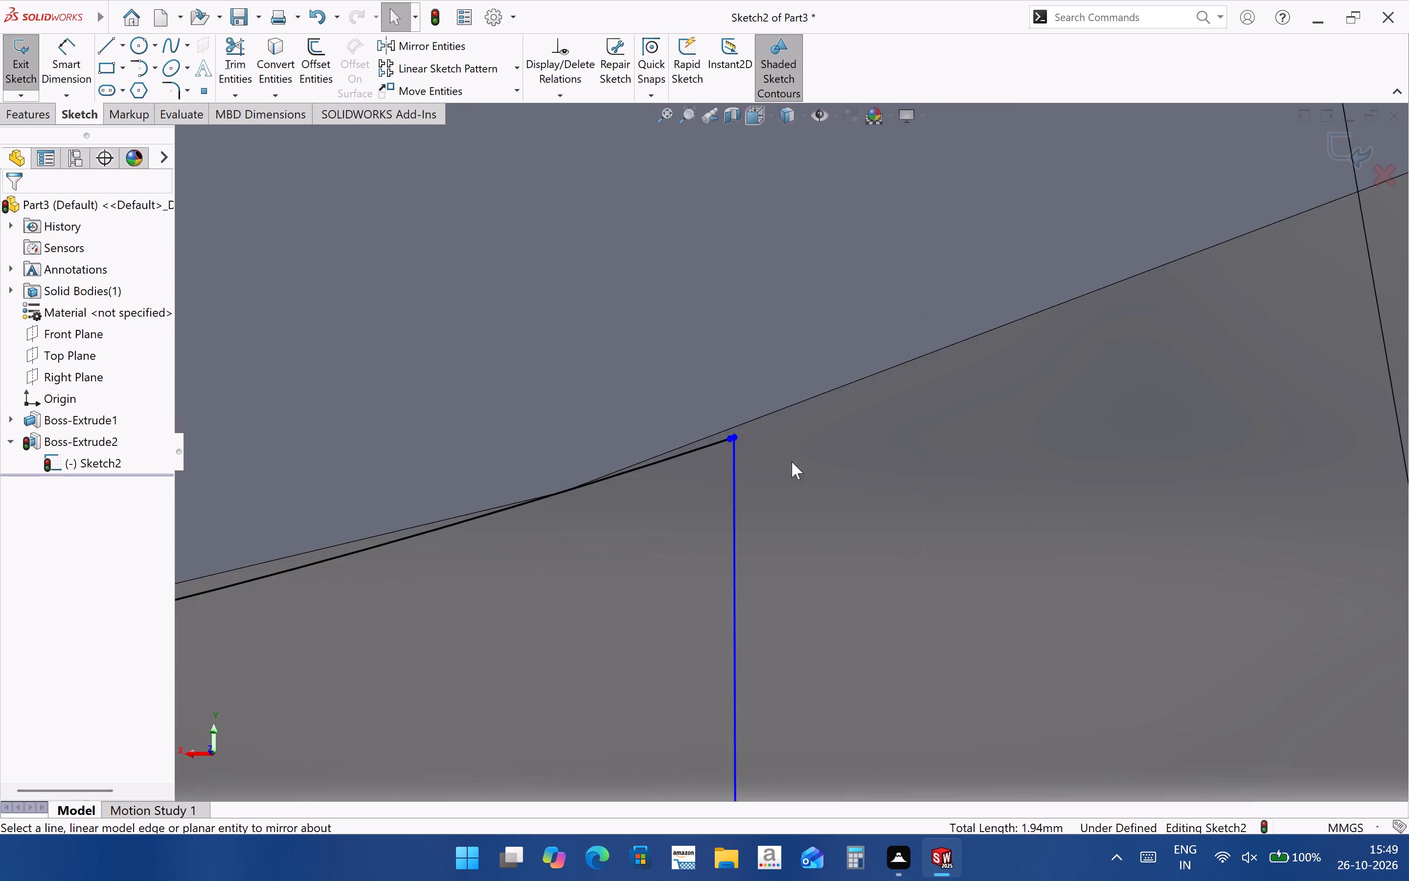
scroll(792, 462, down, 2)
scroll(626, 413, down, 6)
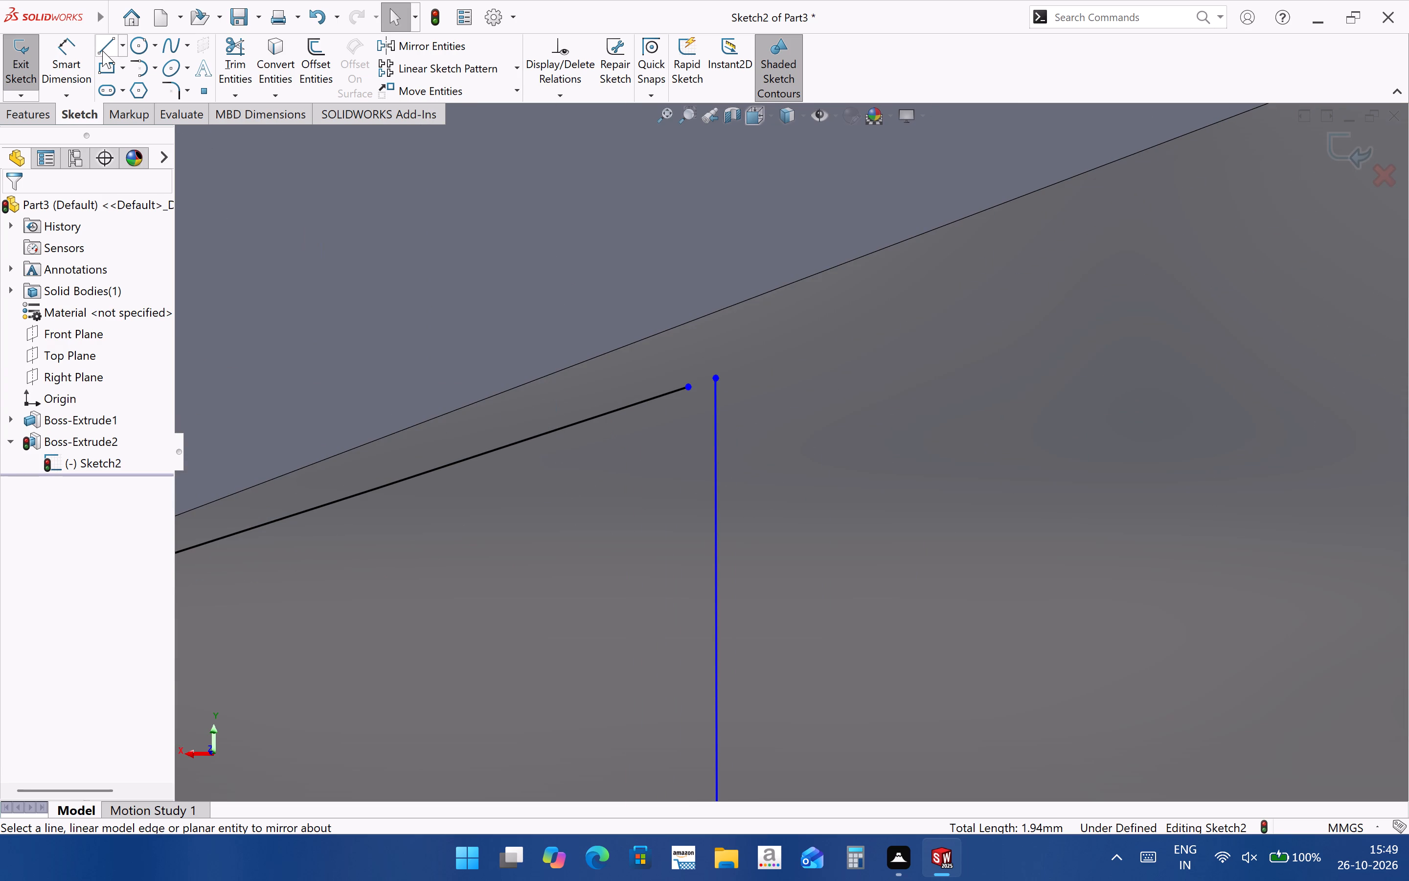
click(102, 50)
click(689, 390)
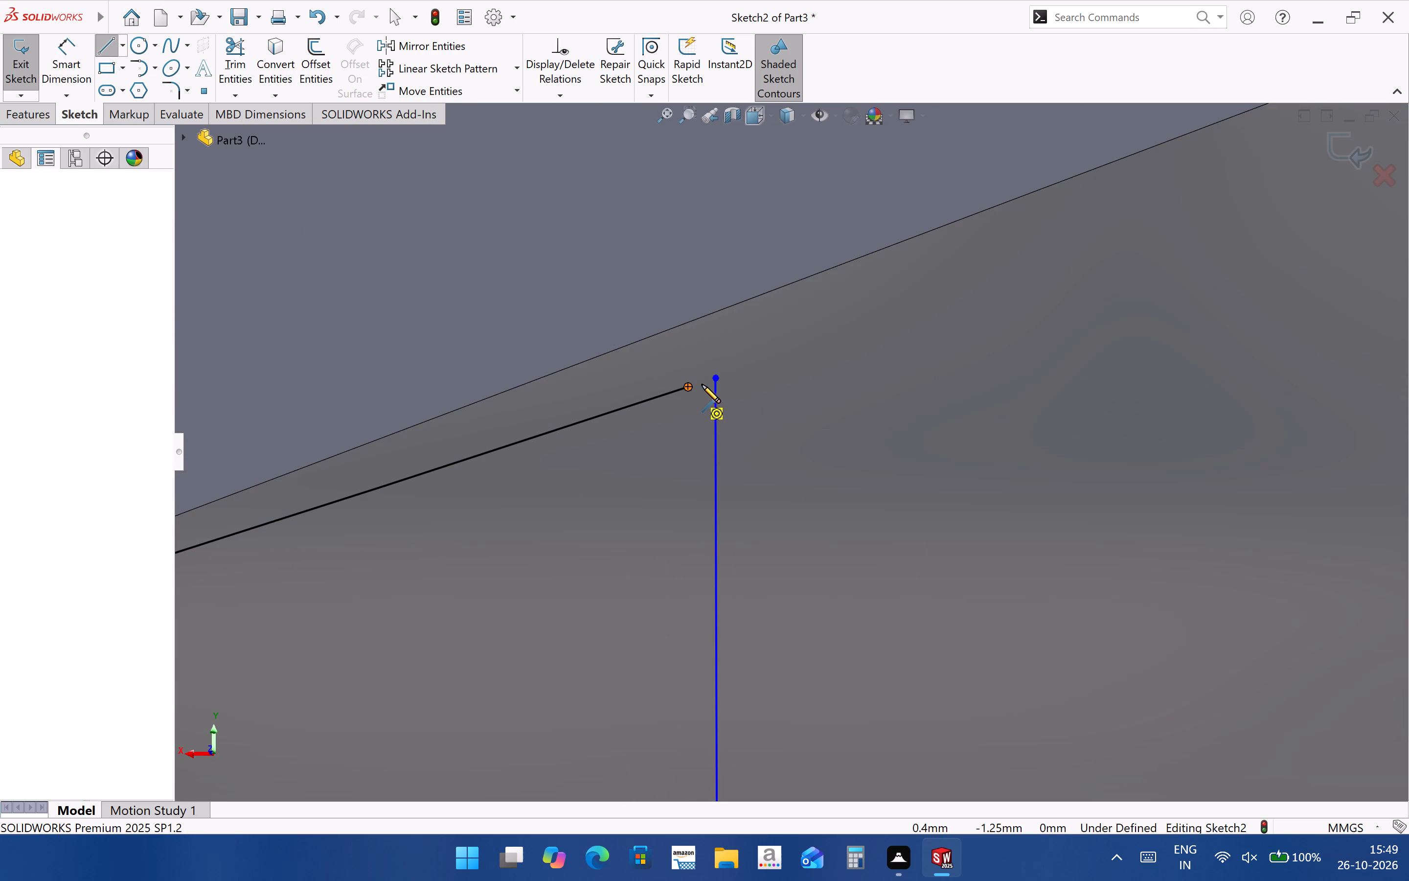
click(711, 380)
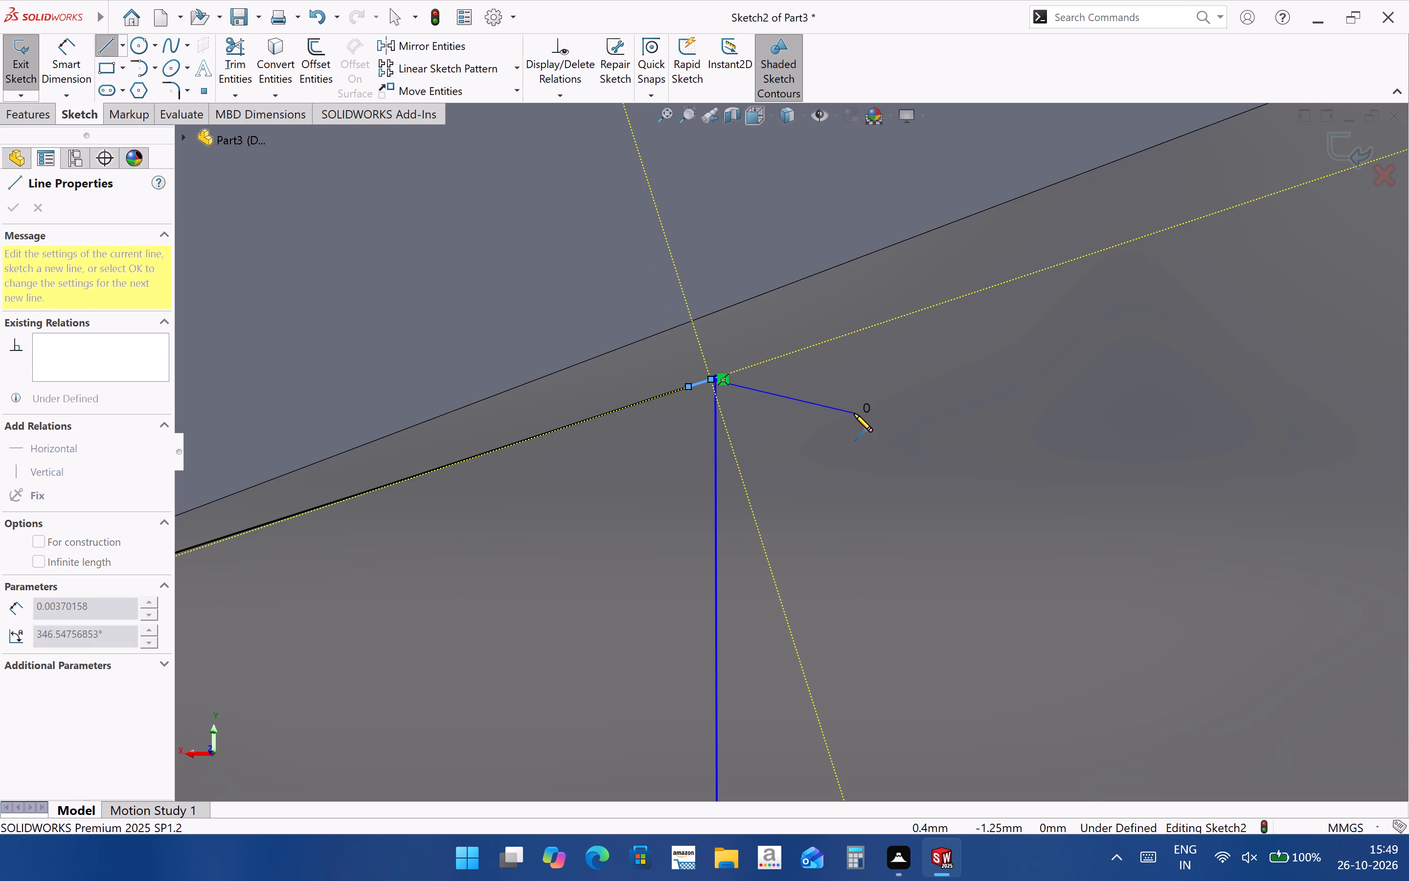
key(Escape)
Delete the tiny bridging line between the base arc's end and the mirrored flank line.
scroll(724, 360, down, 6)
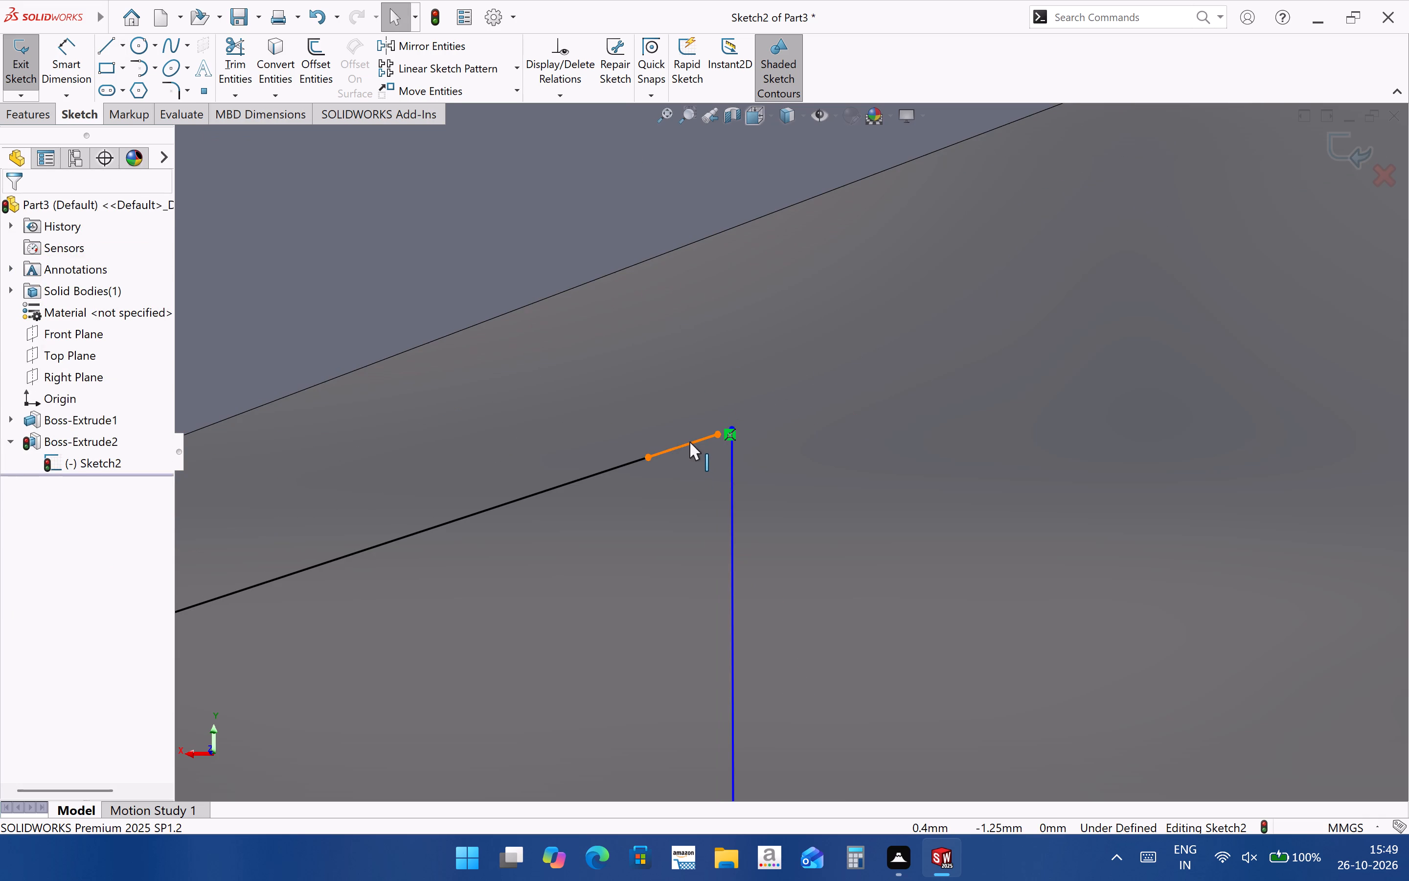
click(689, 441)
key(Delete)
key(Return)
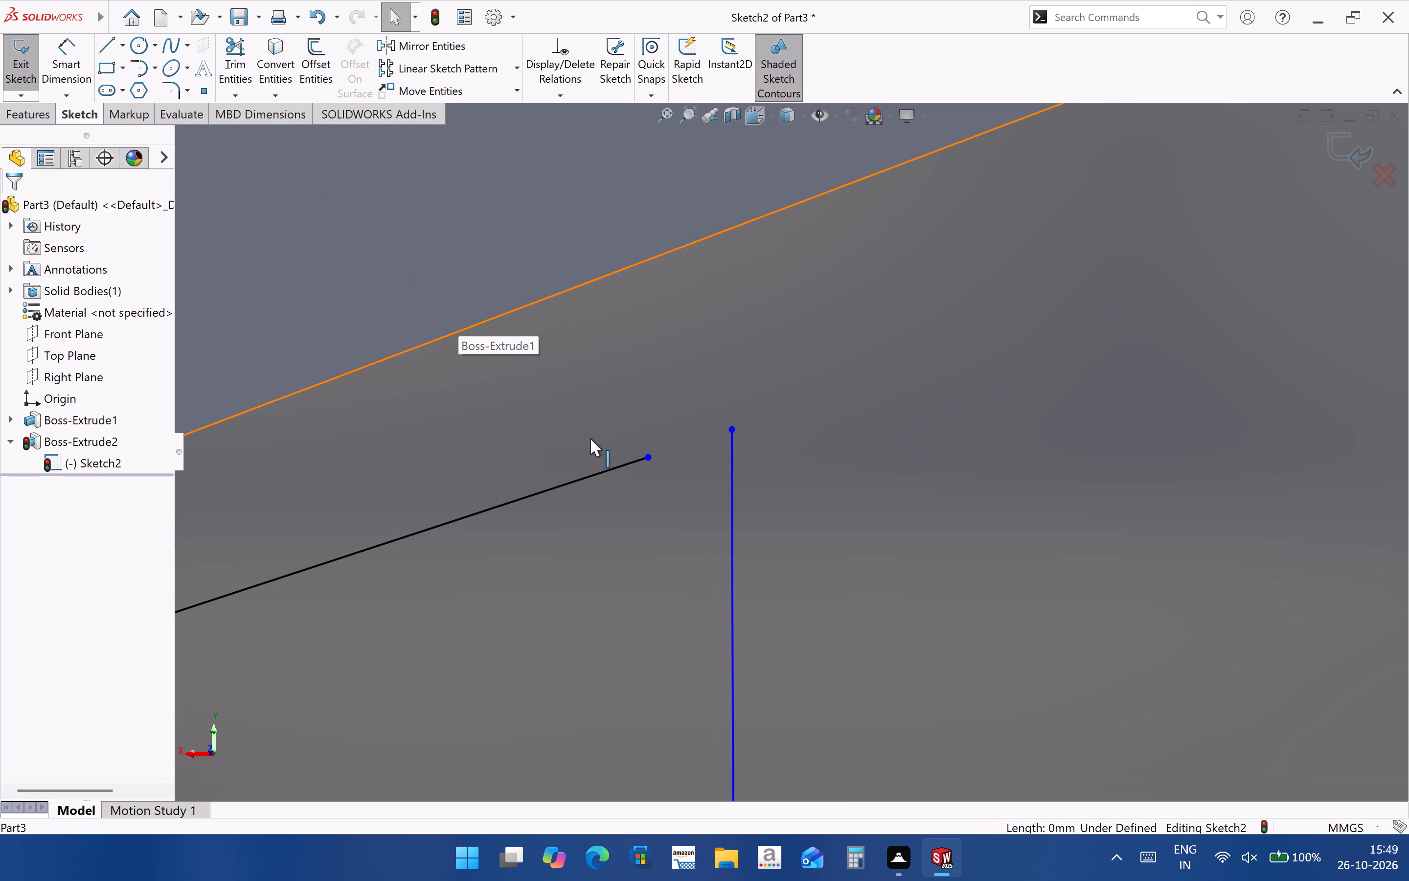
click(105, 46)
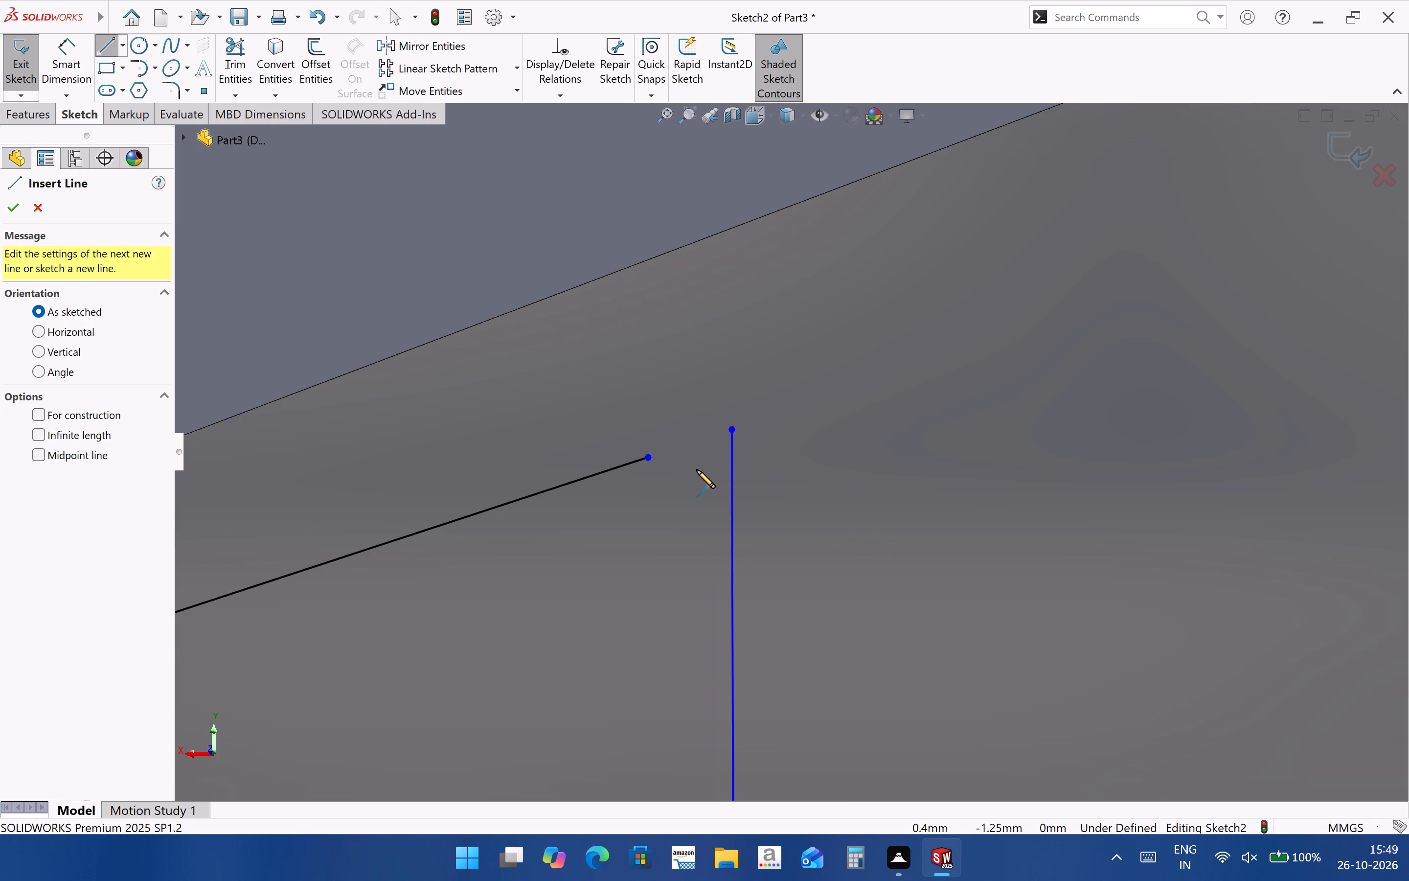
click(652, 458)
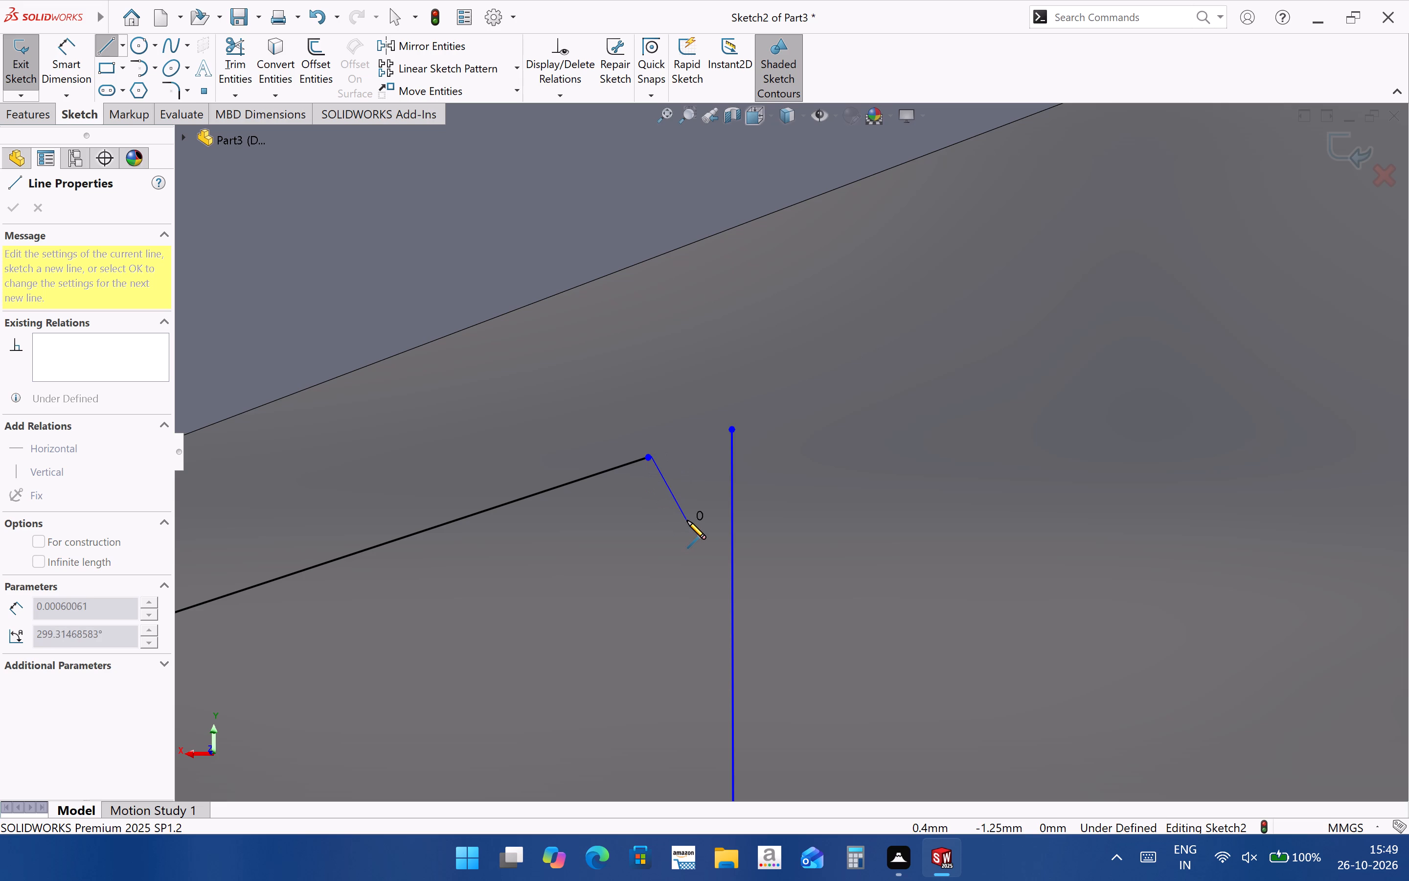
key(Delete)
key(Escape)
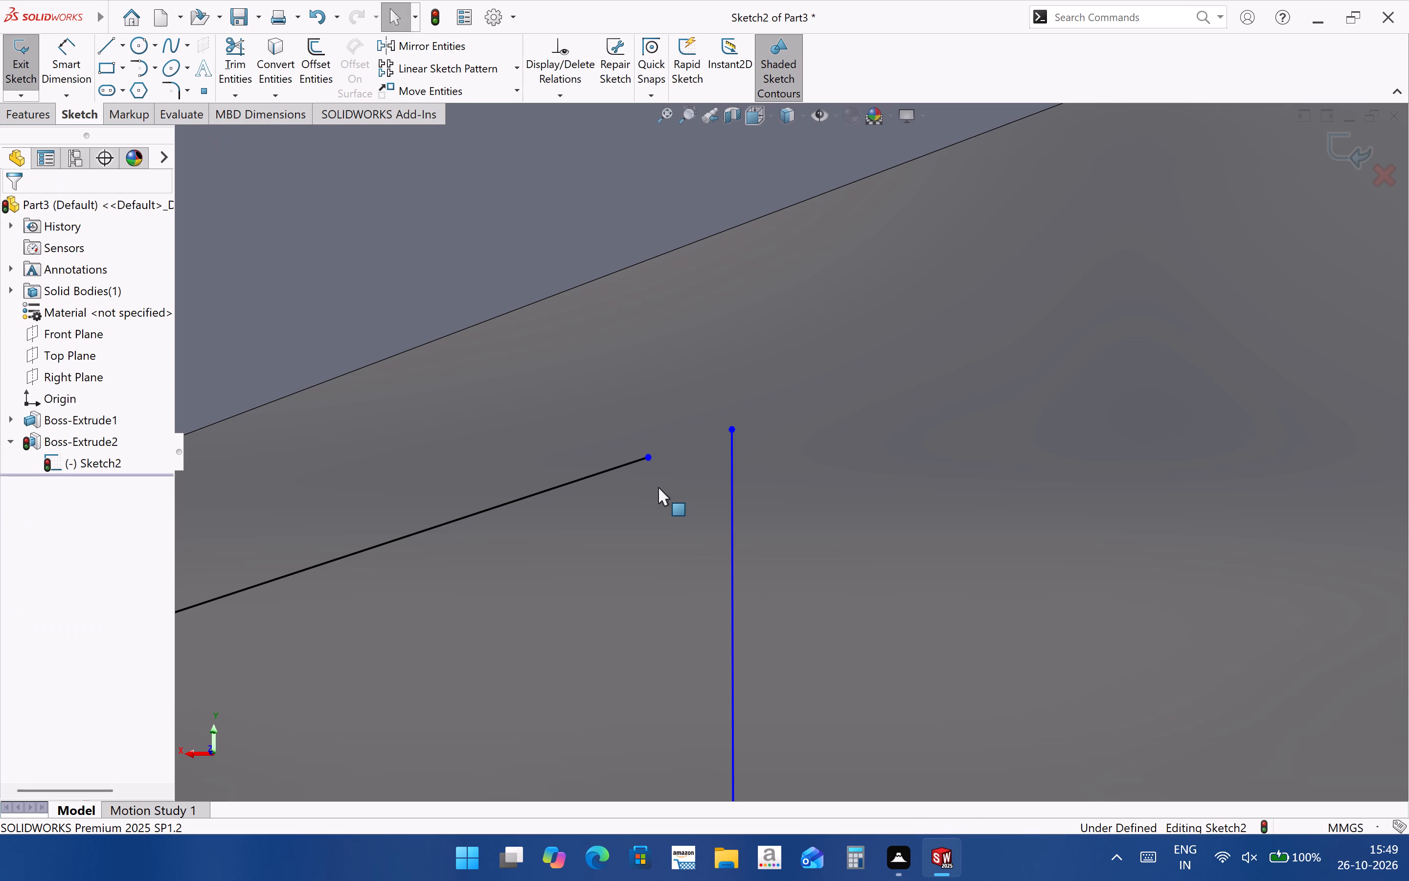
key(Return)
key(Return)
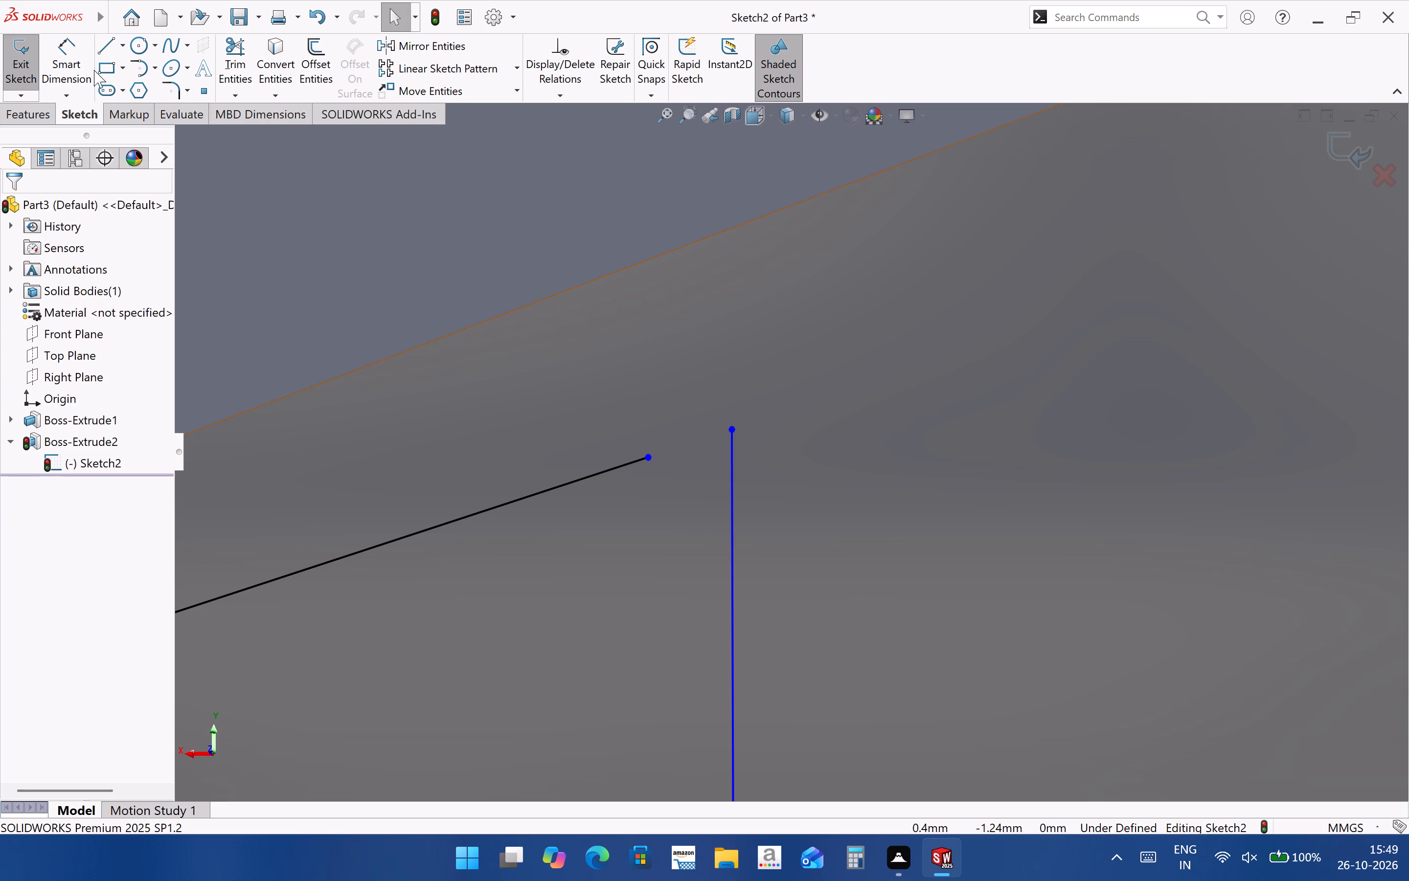
Bridge the base arc's far end and the mirrored flank's upper end with a tiny line, and exit the sketch to rebuild the tooth.
click(108, 49)
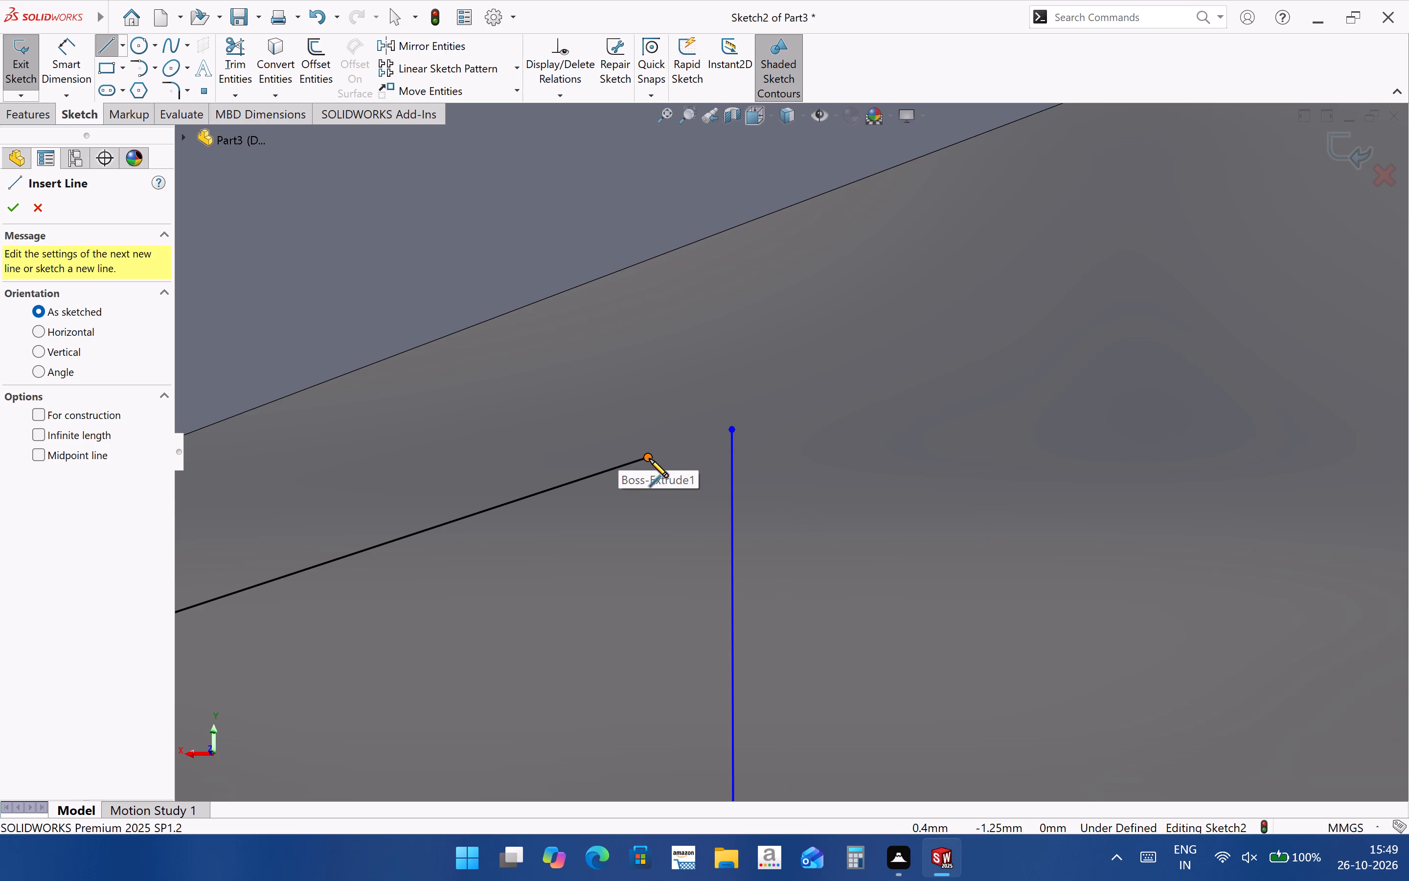
click(649, 459)
click(731, 429)
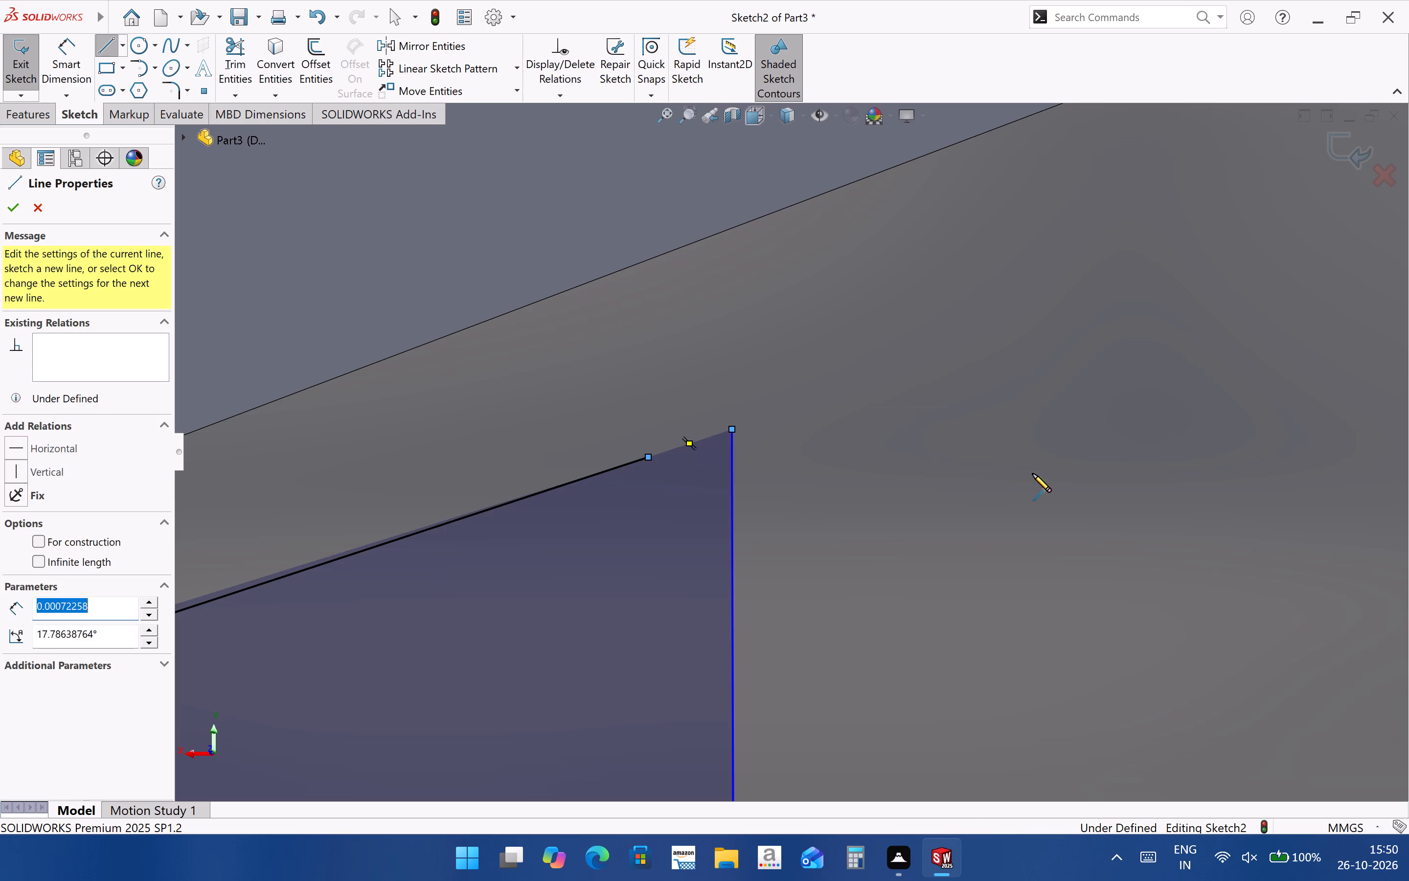
key(Escape)
scroll(981, 471, up, 20)
scroll(981, 471, up, 10)
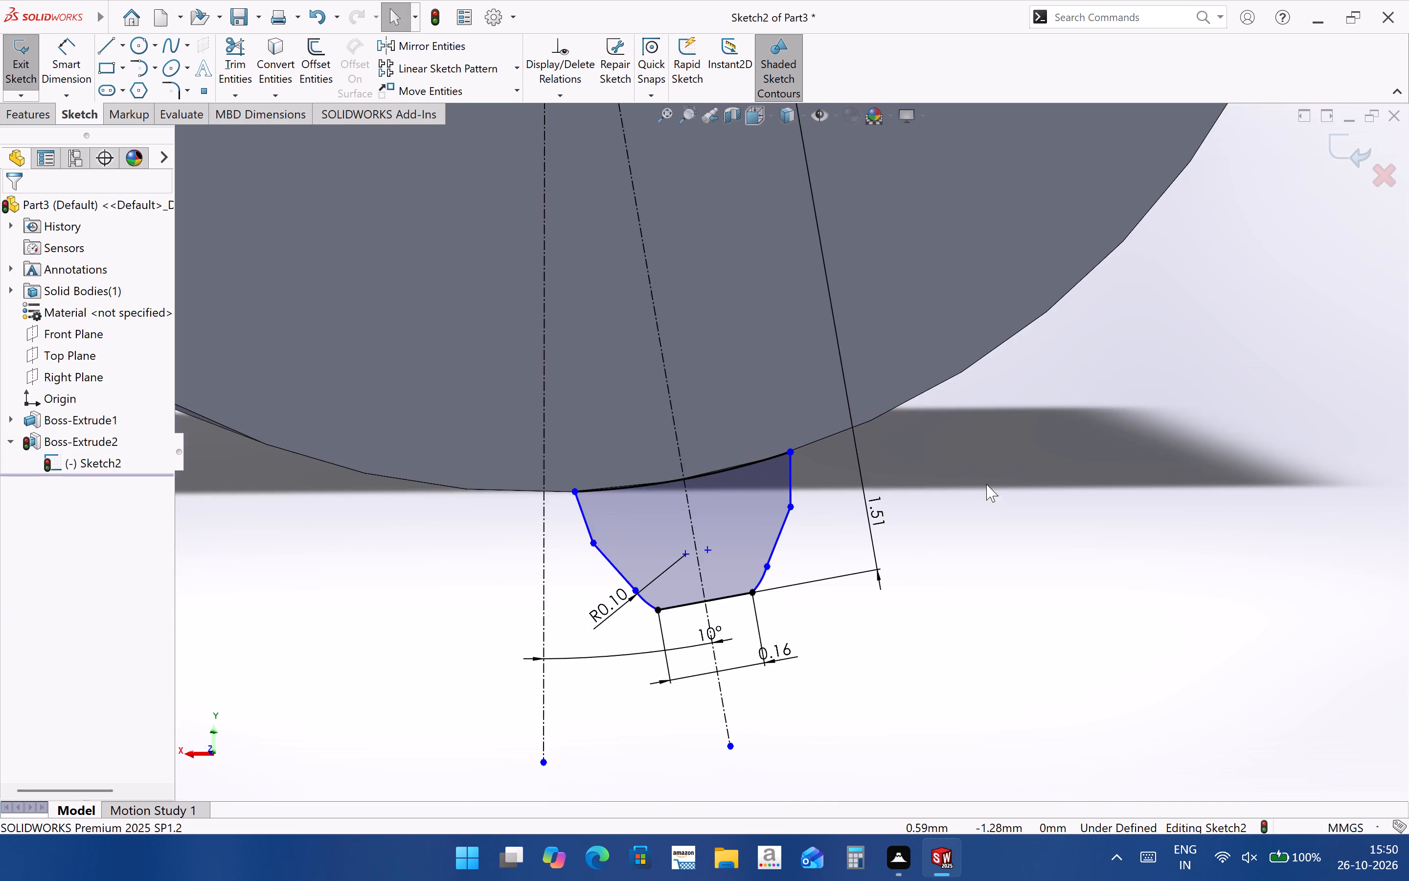
click(1350, 140)
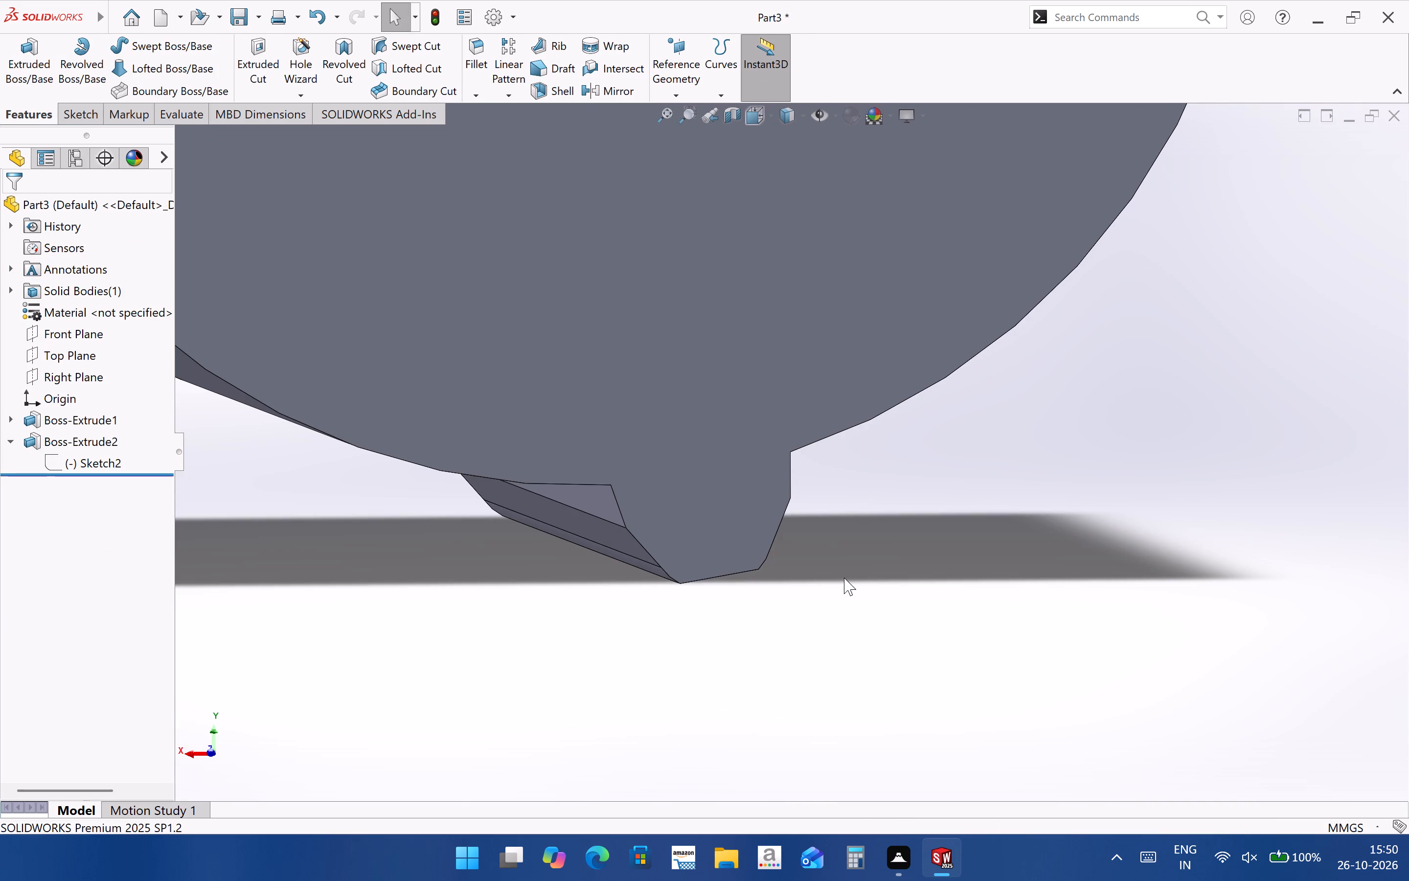
Reopen the tooth profile sketch and delete both straight flank lines on the side nearer the vertical centreline.
middle_drag(843, 578, 819, 505)
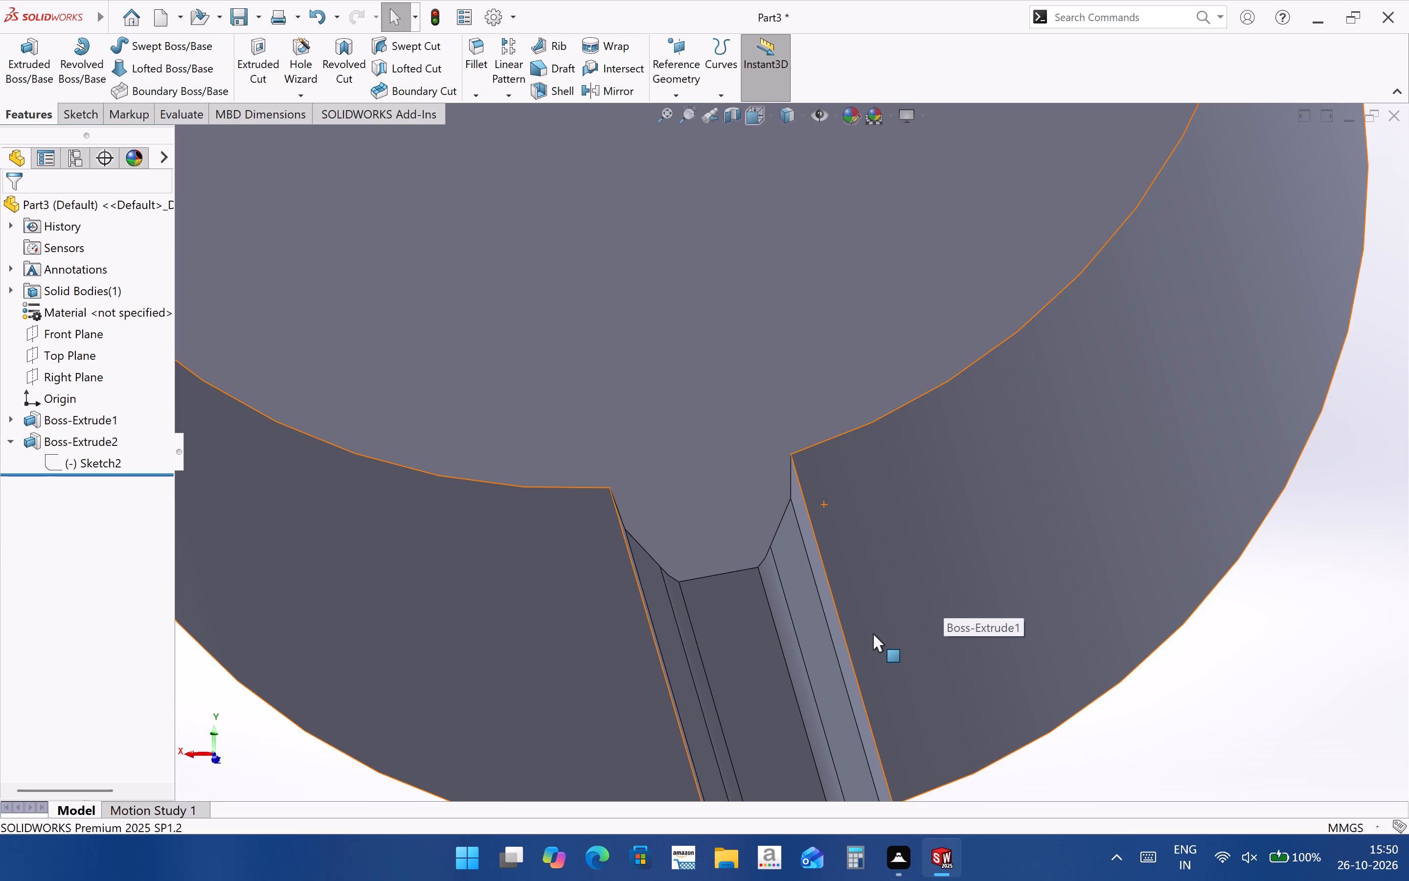
scroll(860, 651, up, 3)
middle_drag(793, 661, 802, 695)
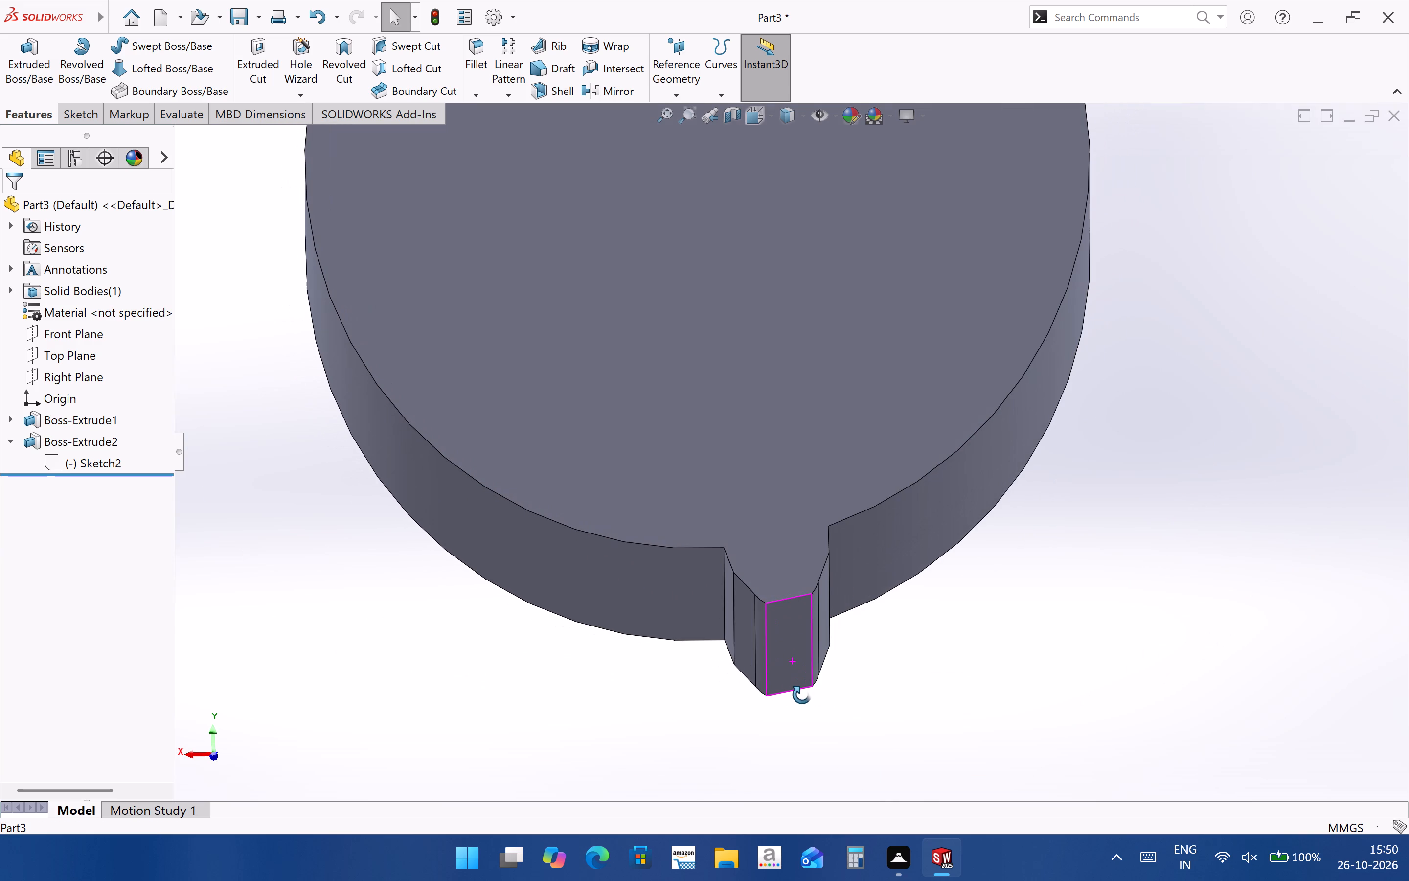
middle_drag(802, 695, 800, 709)
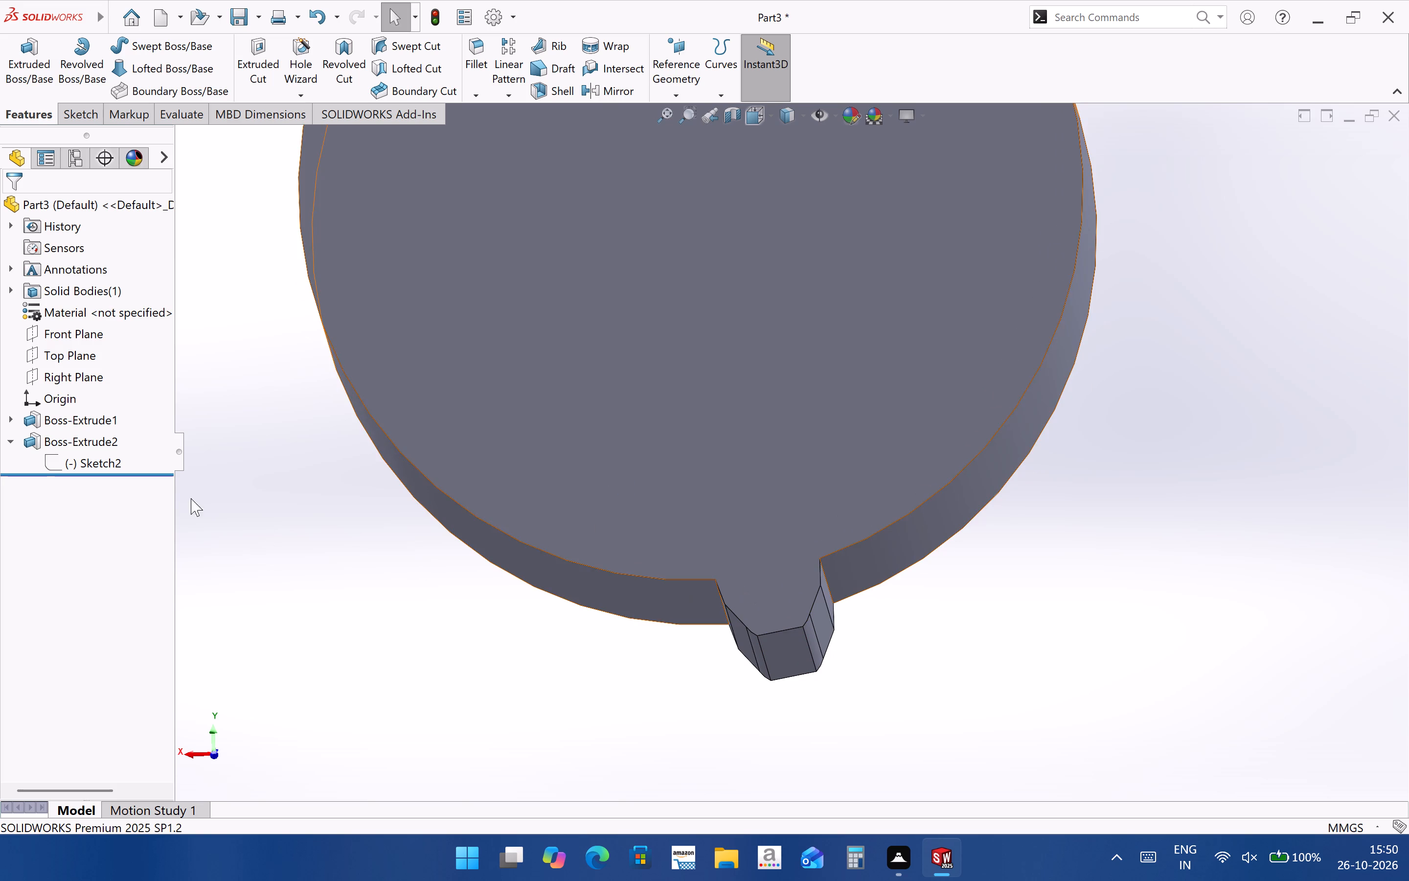
click(97, 466)
click(112, 431)
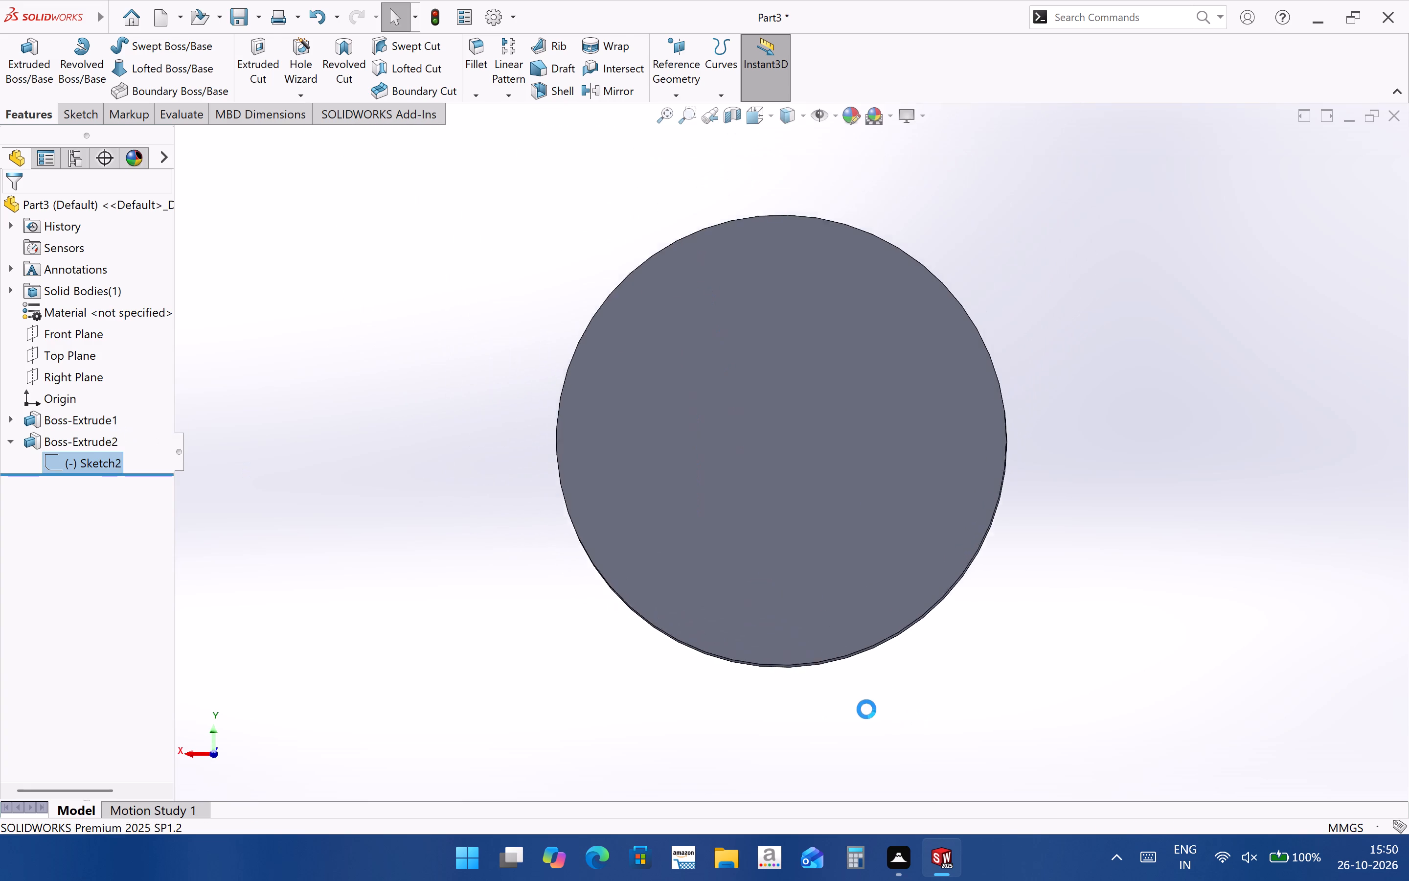
scroll(866, 709, down, 4)
scroll(748, 647, down, 7)
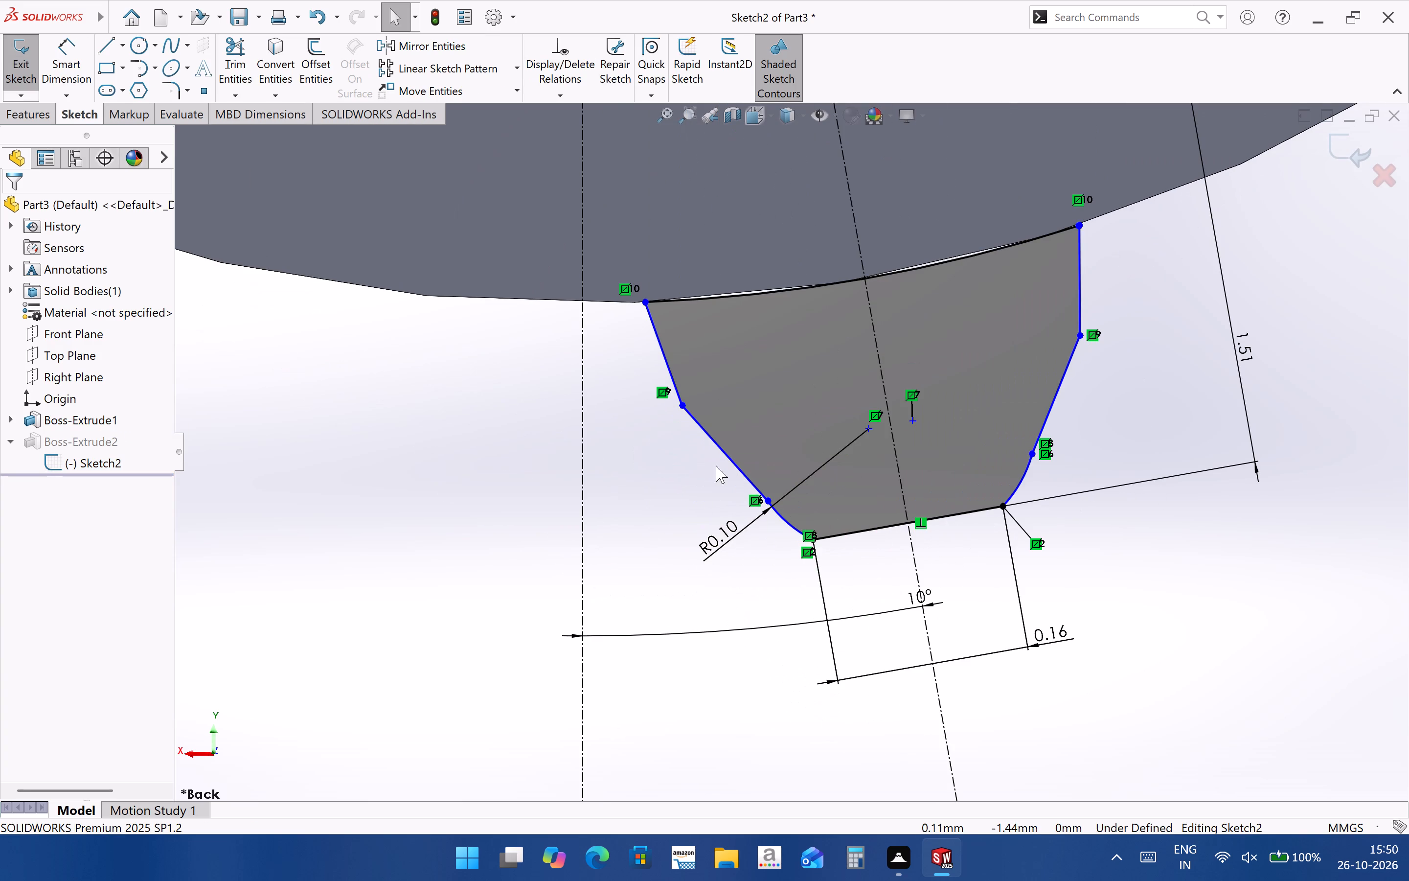
click(724, 452)
key(Delete)
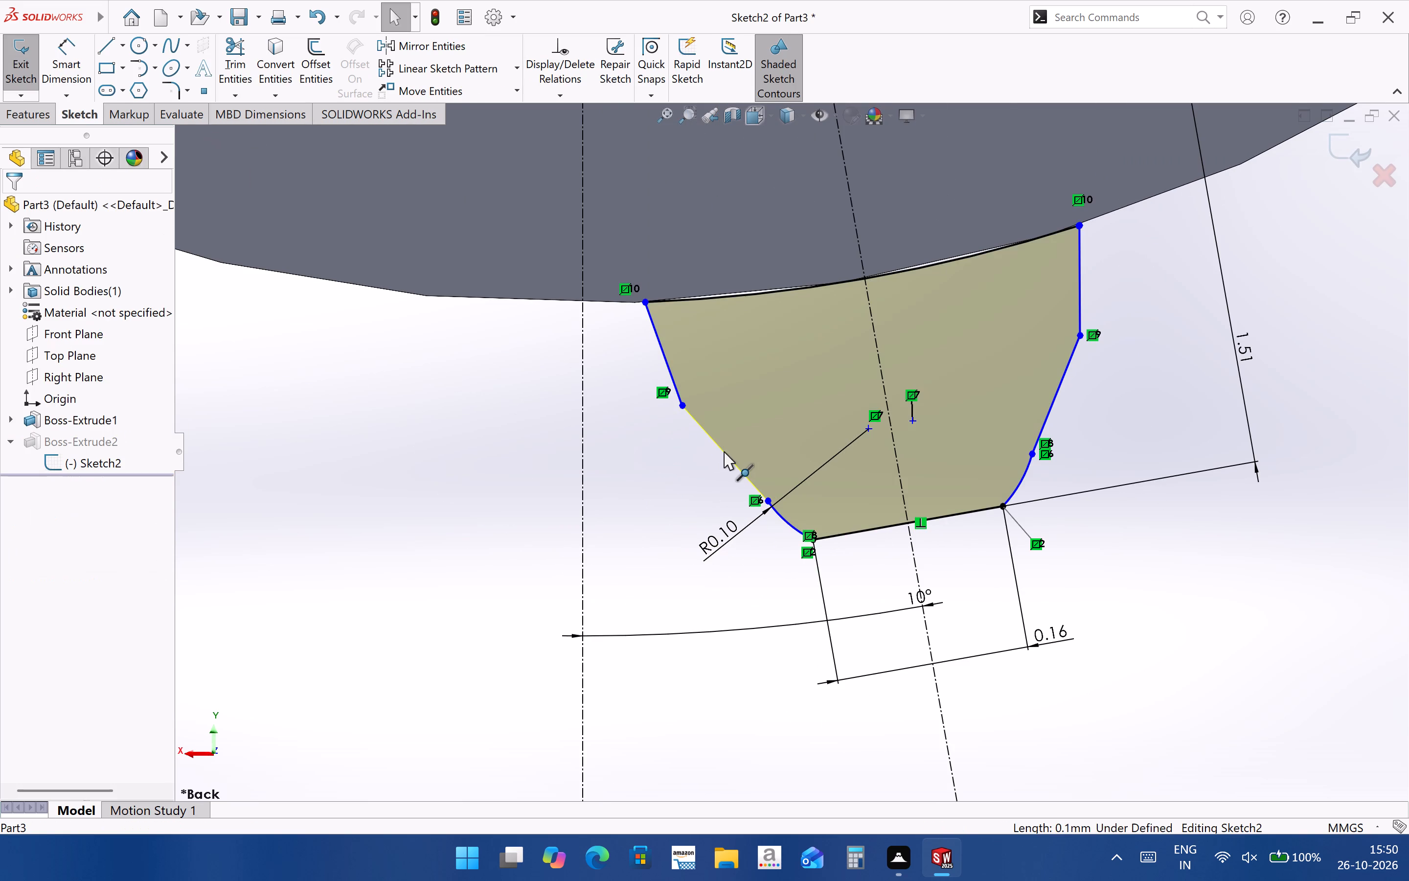
click(672, 369)
key(Delete)
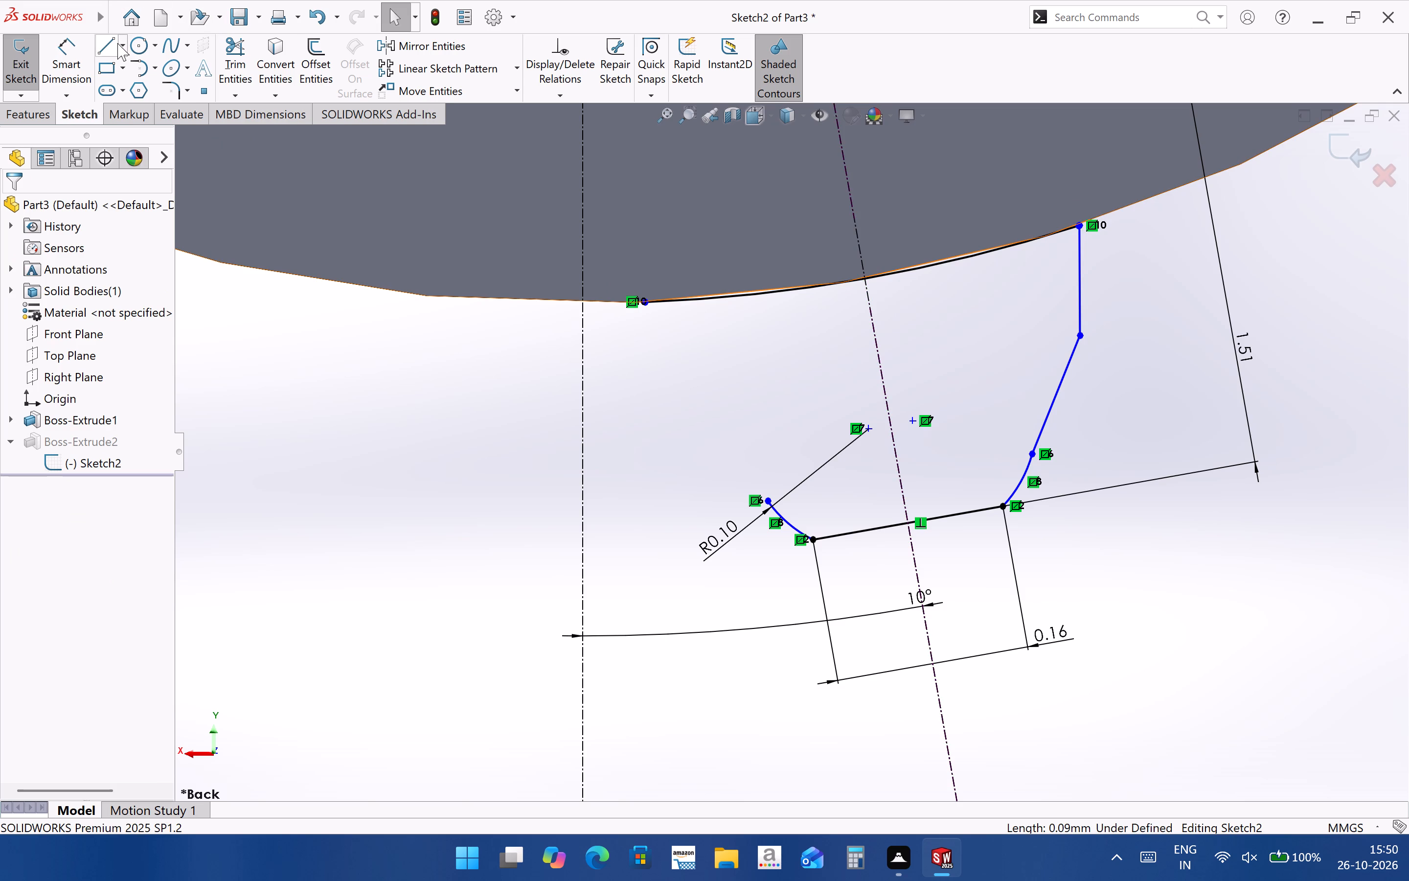
Redraw that flank as two connected lines, about 0.12 mm and 0.07 mm long, from the base arc's end to the R0.10 arc.
click(117, 43)
click(644, 305)
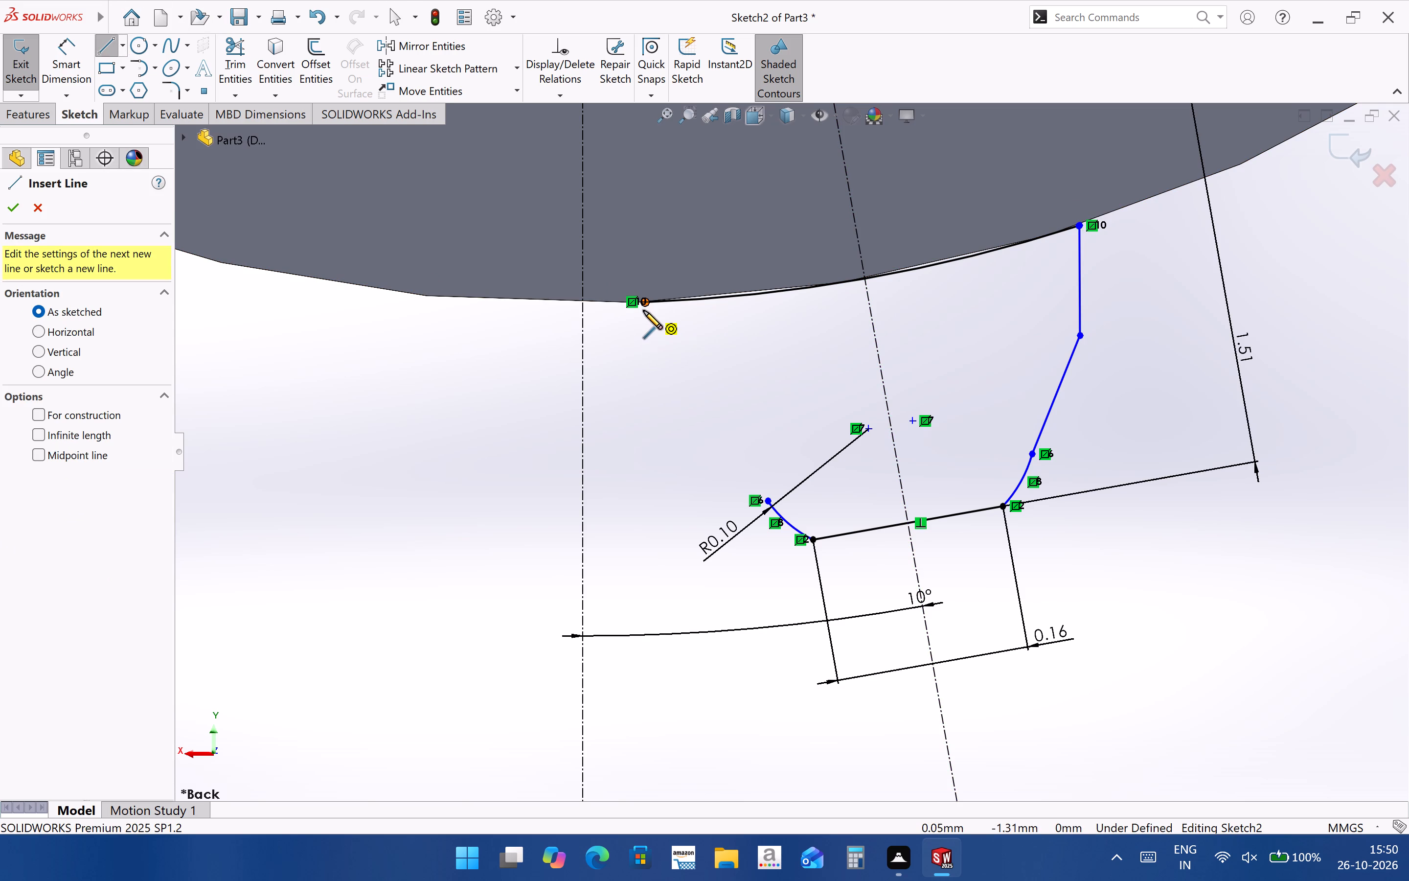
click(683, 405)
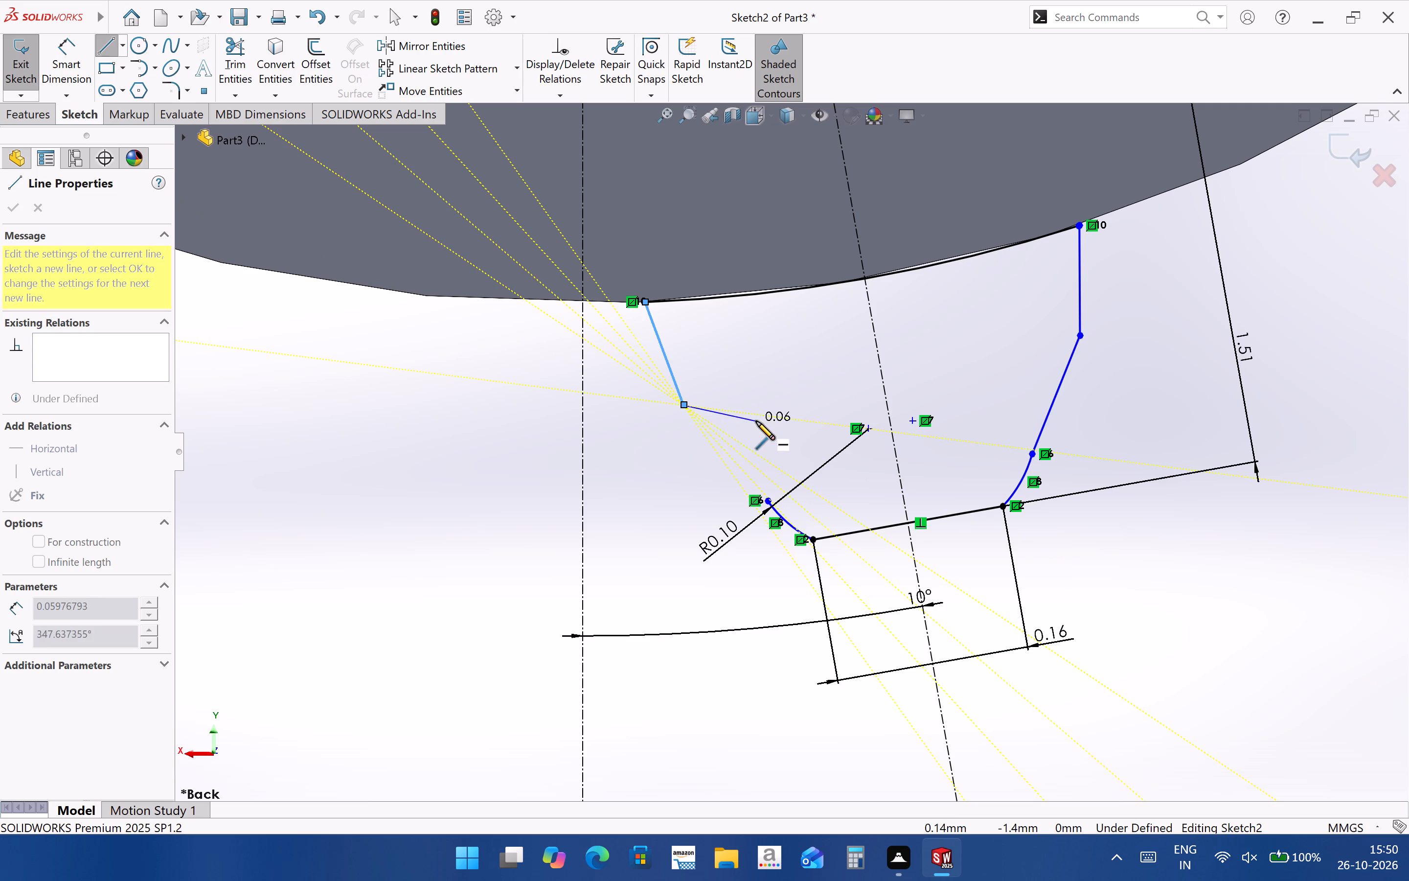
key(Escape)
drag(682, 404, 708, 435)
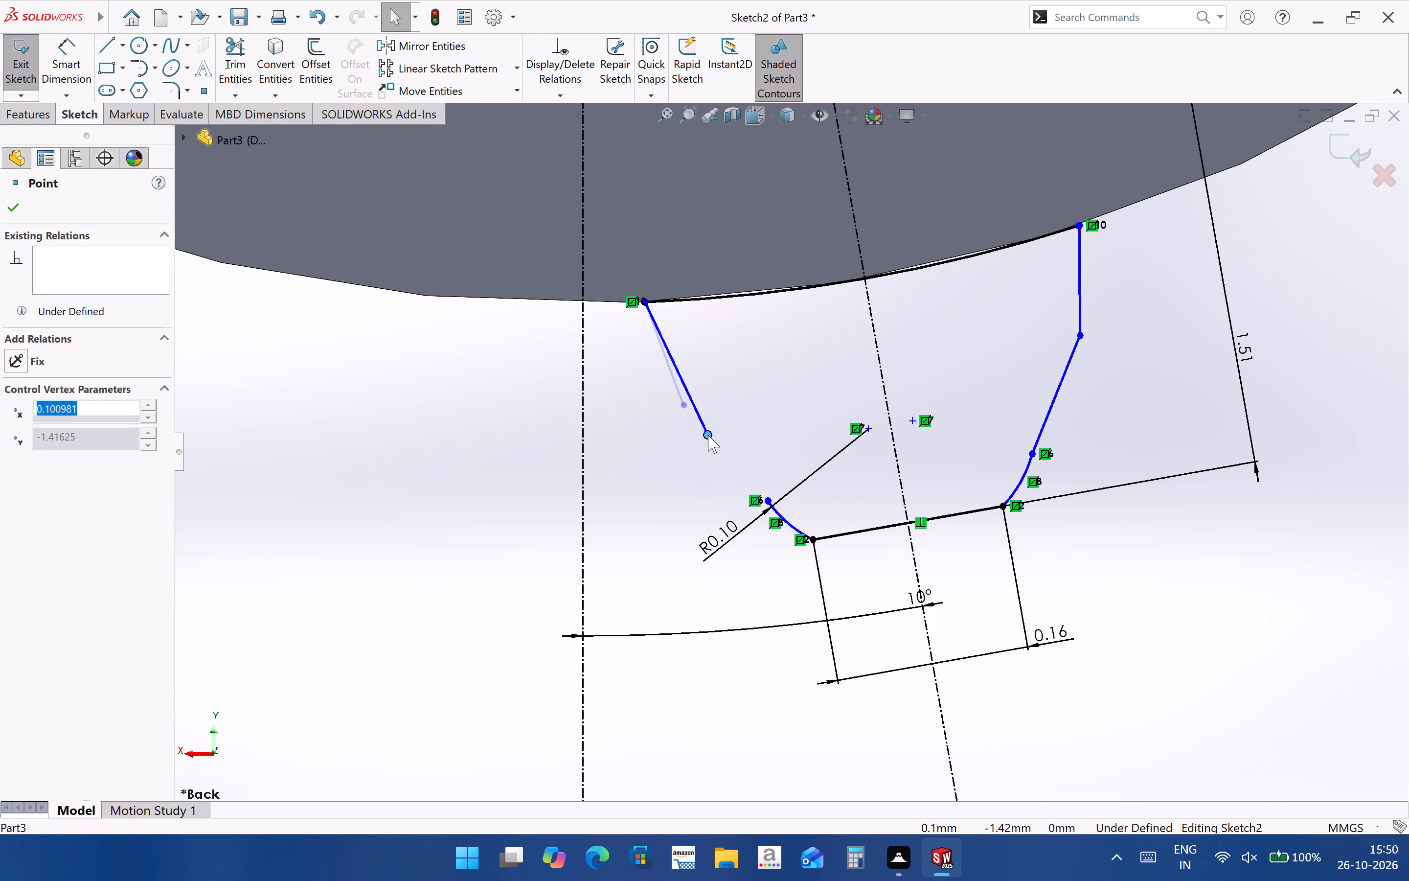
click(708, 435)
click(702, 465)
click(109, 43)
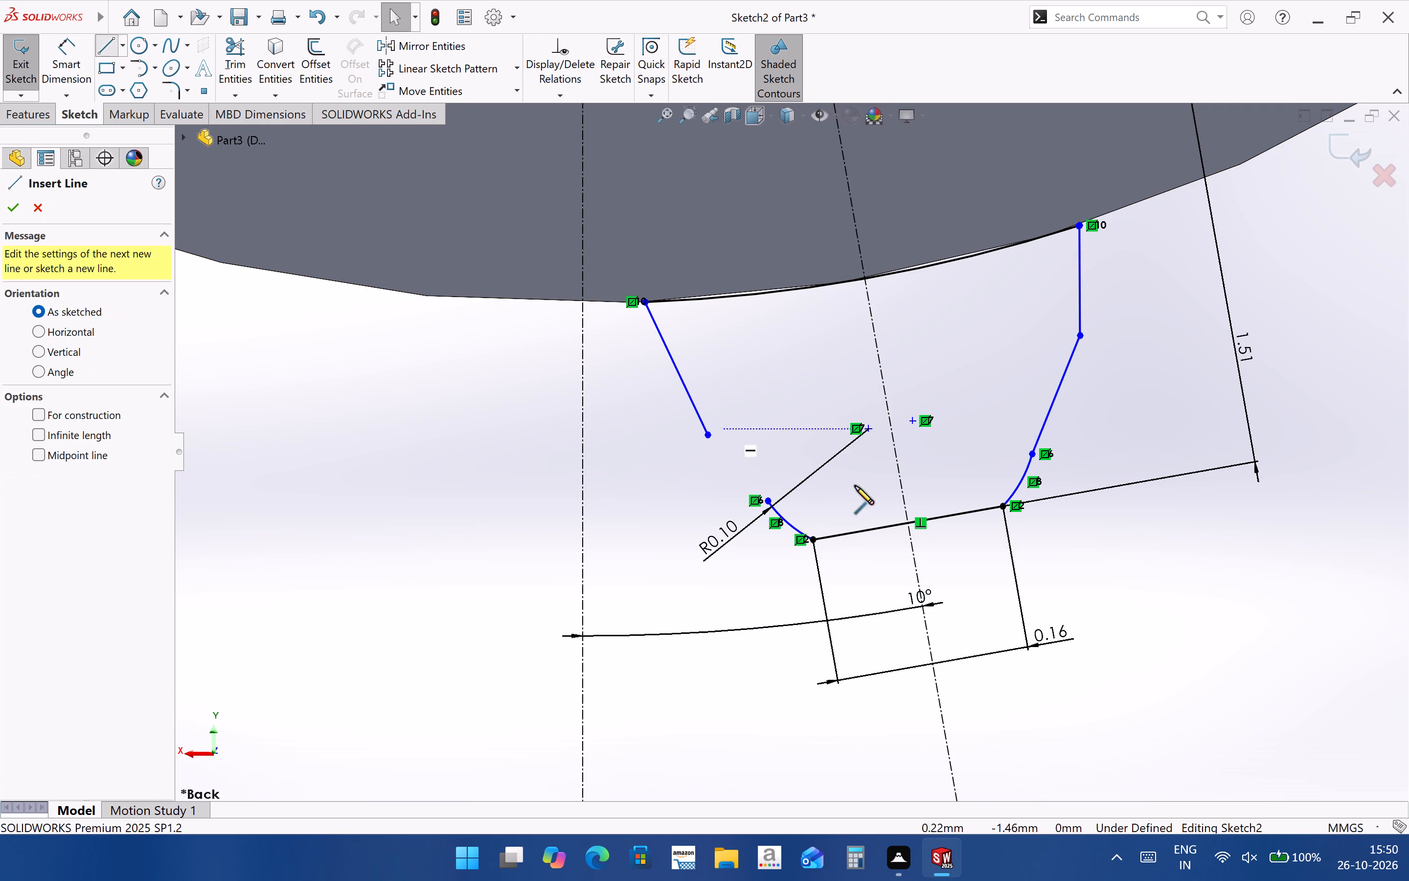
click(709, 434)
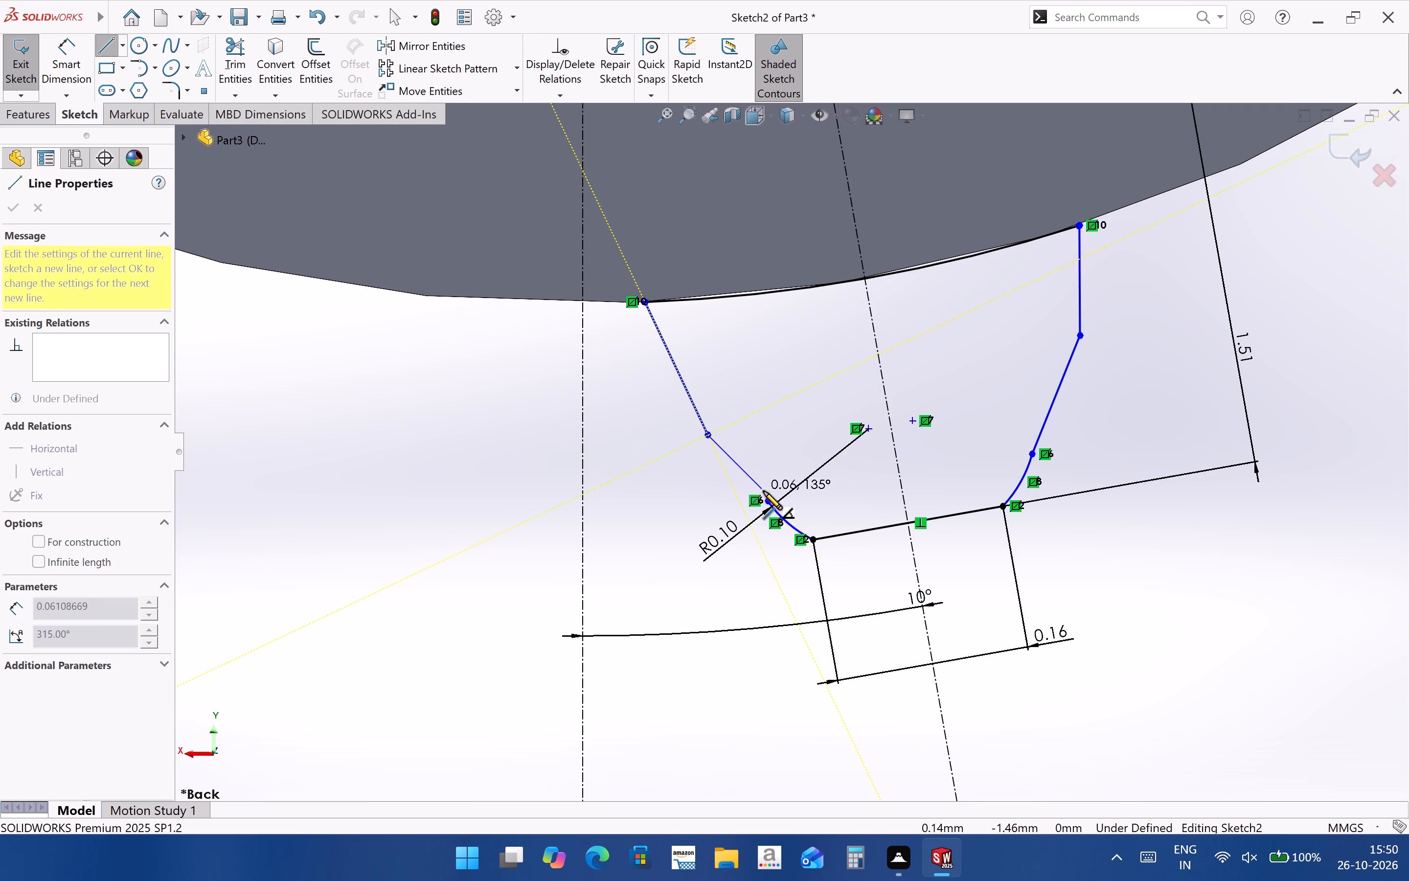
click(768, 500)
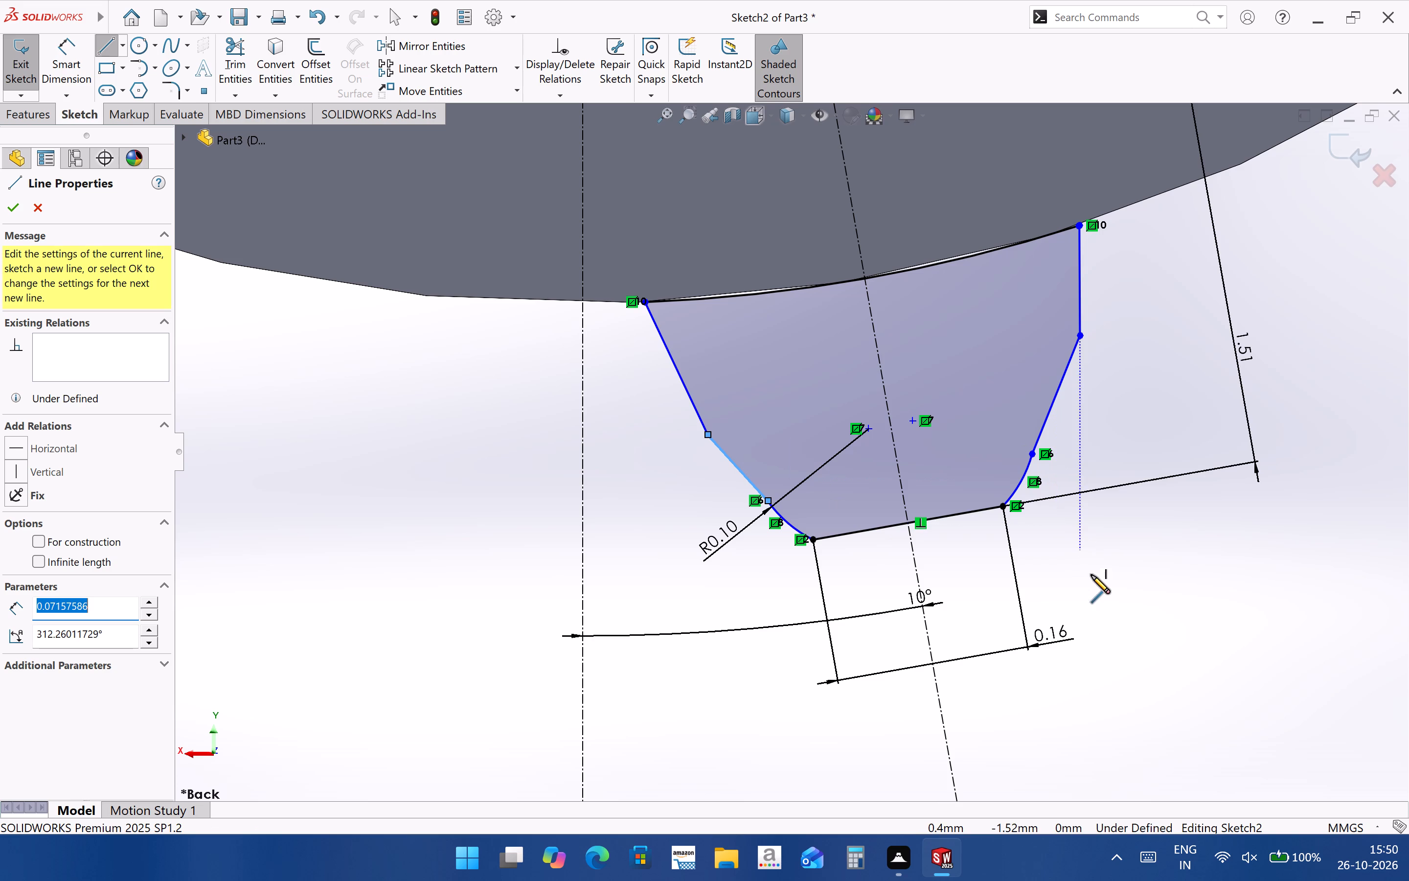
key(Escape)
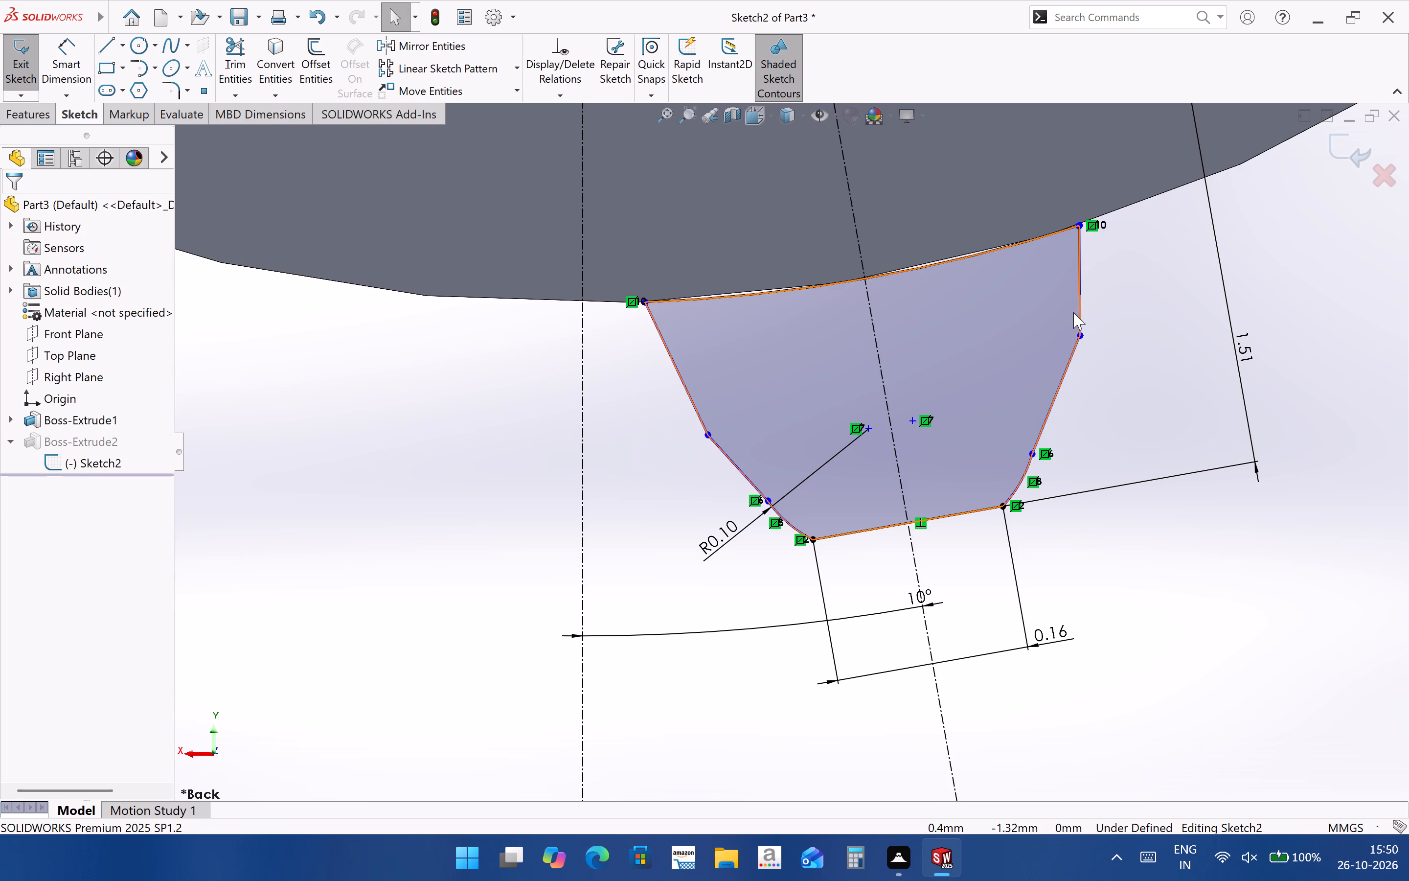
Delete both straight flank lines on the opposite side of the tooth profile.
click(1079, 310)
key(Delete)
click(1066, 368)
key(Delete)
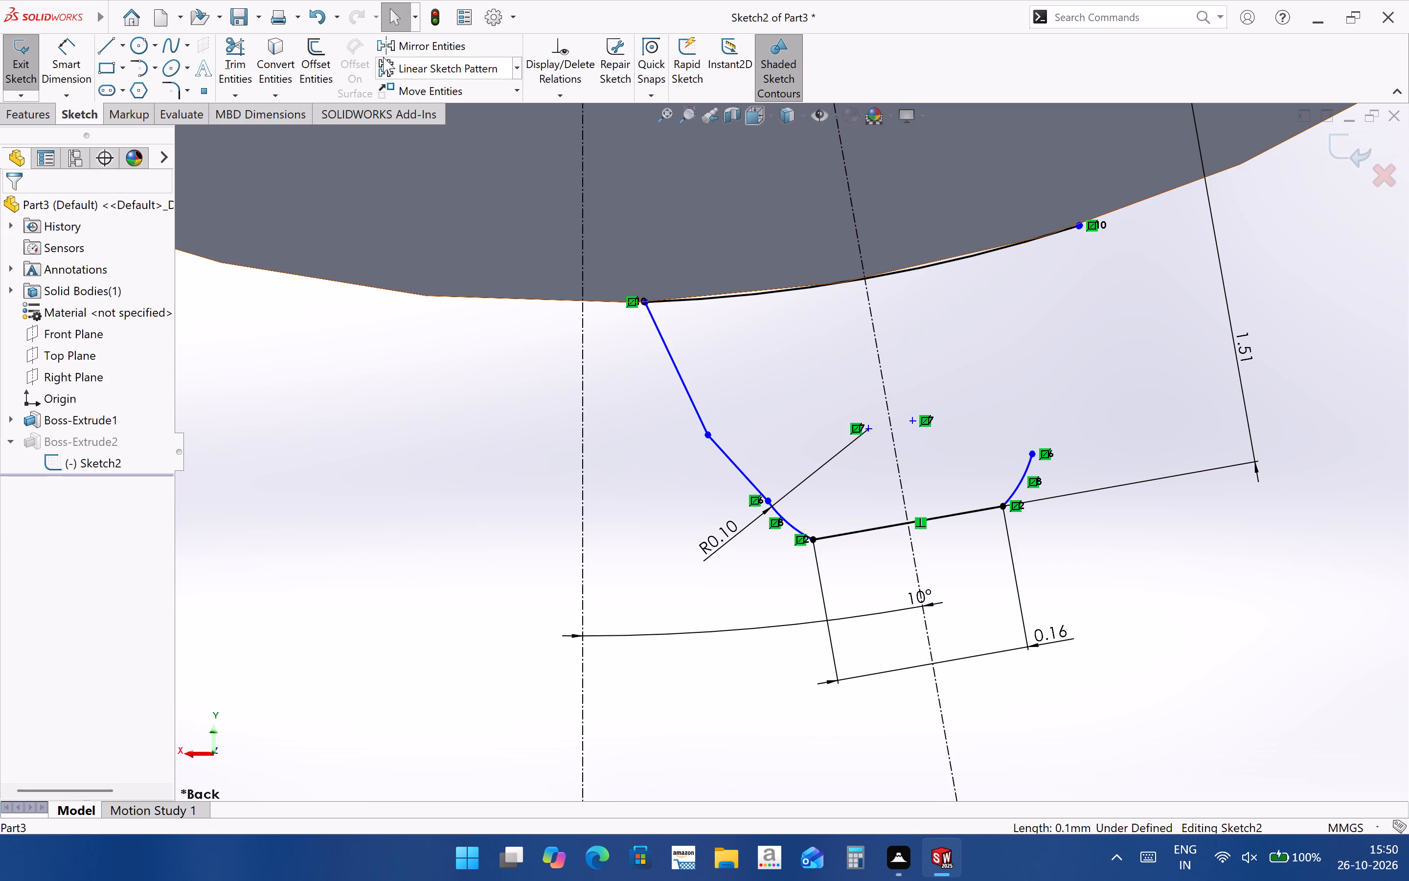
Mirror both redrawn flank lines about the tooth's inclined centreline, keeping the originals, and exit the sketch to rebuild the tooth.
click(405, 48)
click(674, 363)
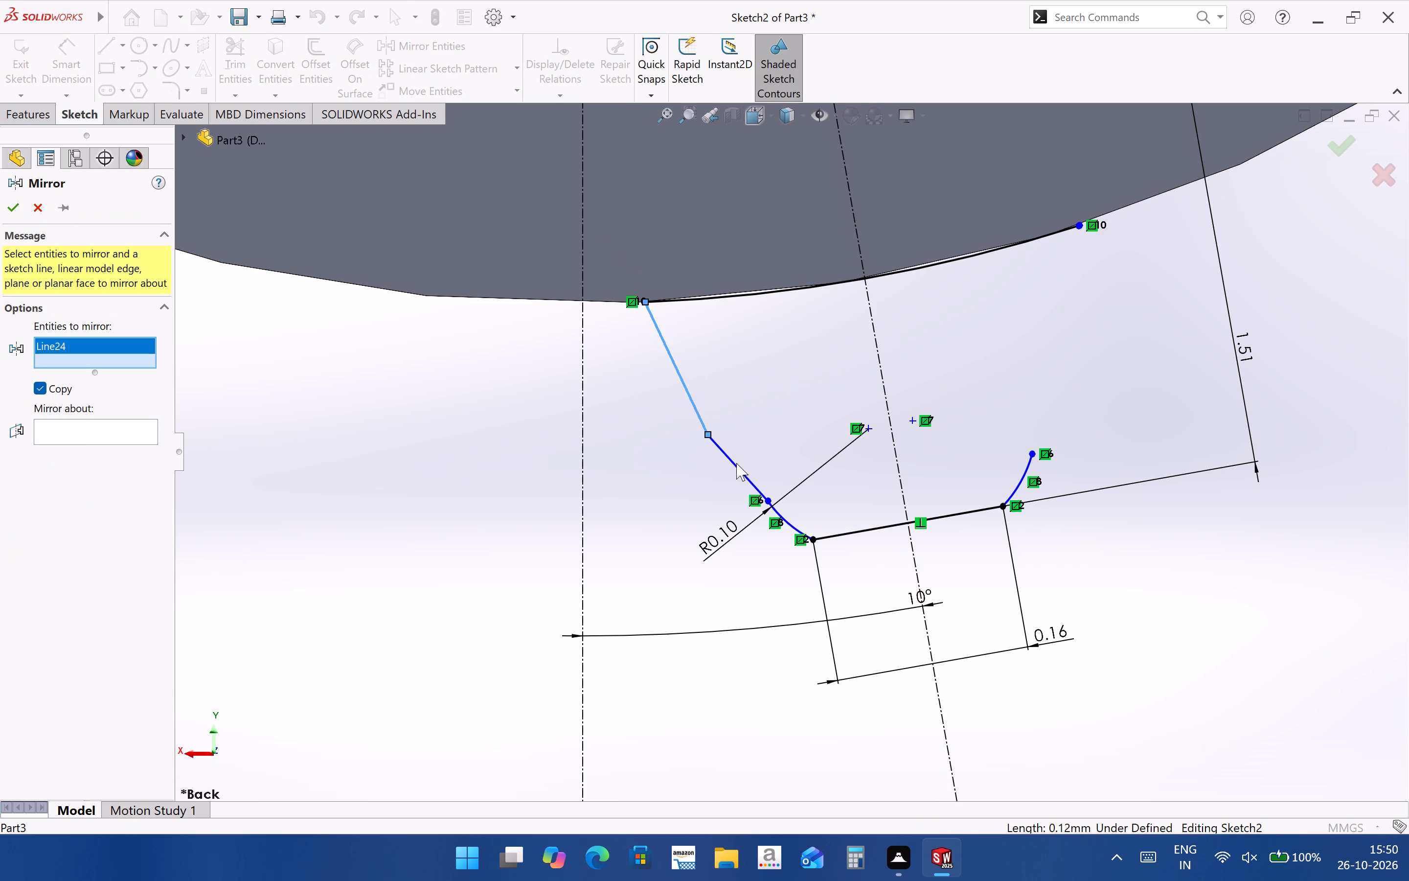
click(737, 467)
click(98, 453)
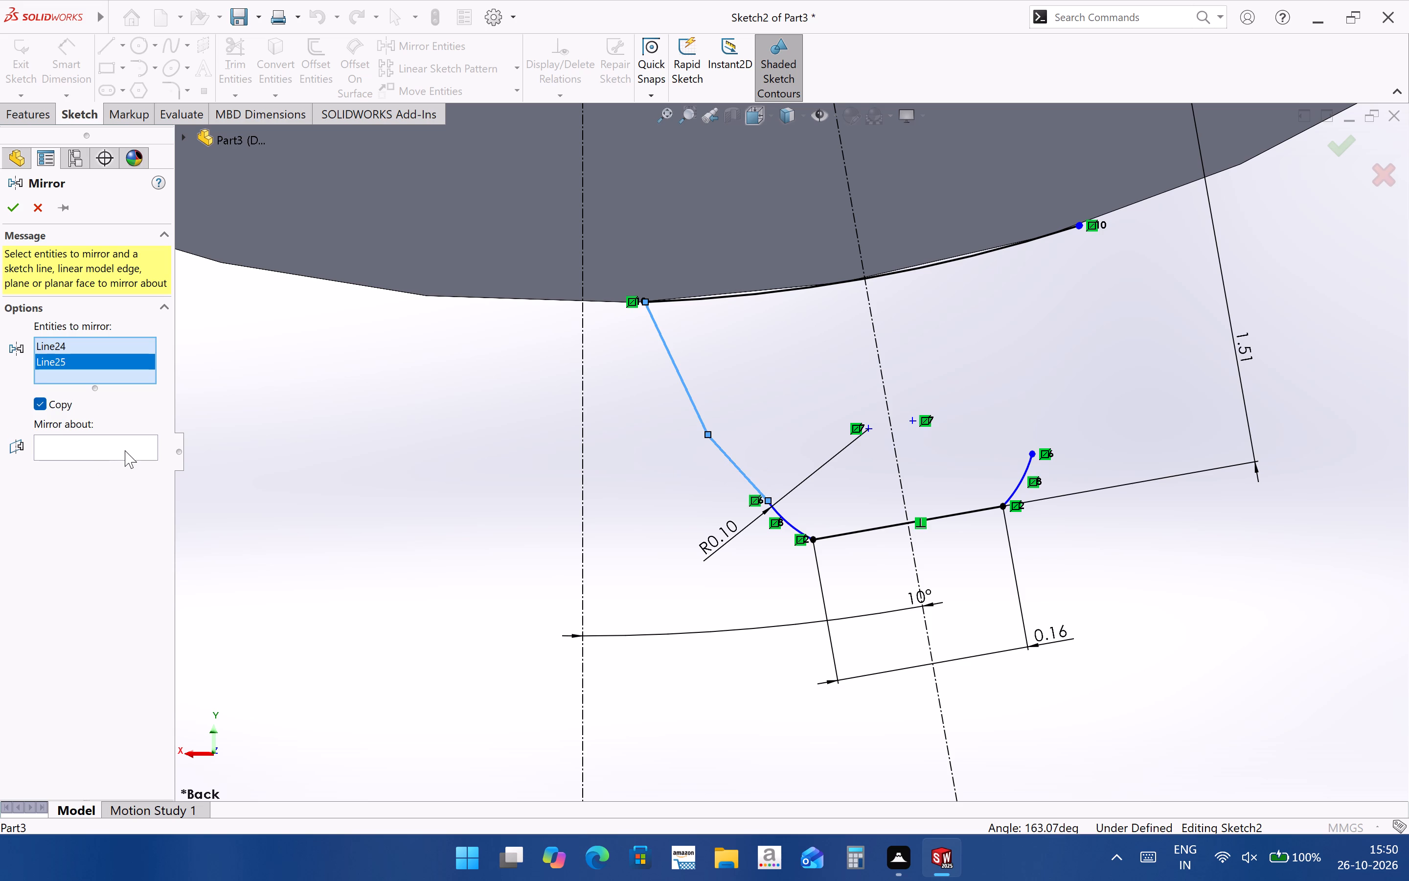
click(125, 450)
click(875, 326)
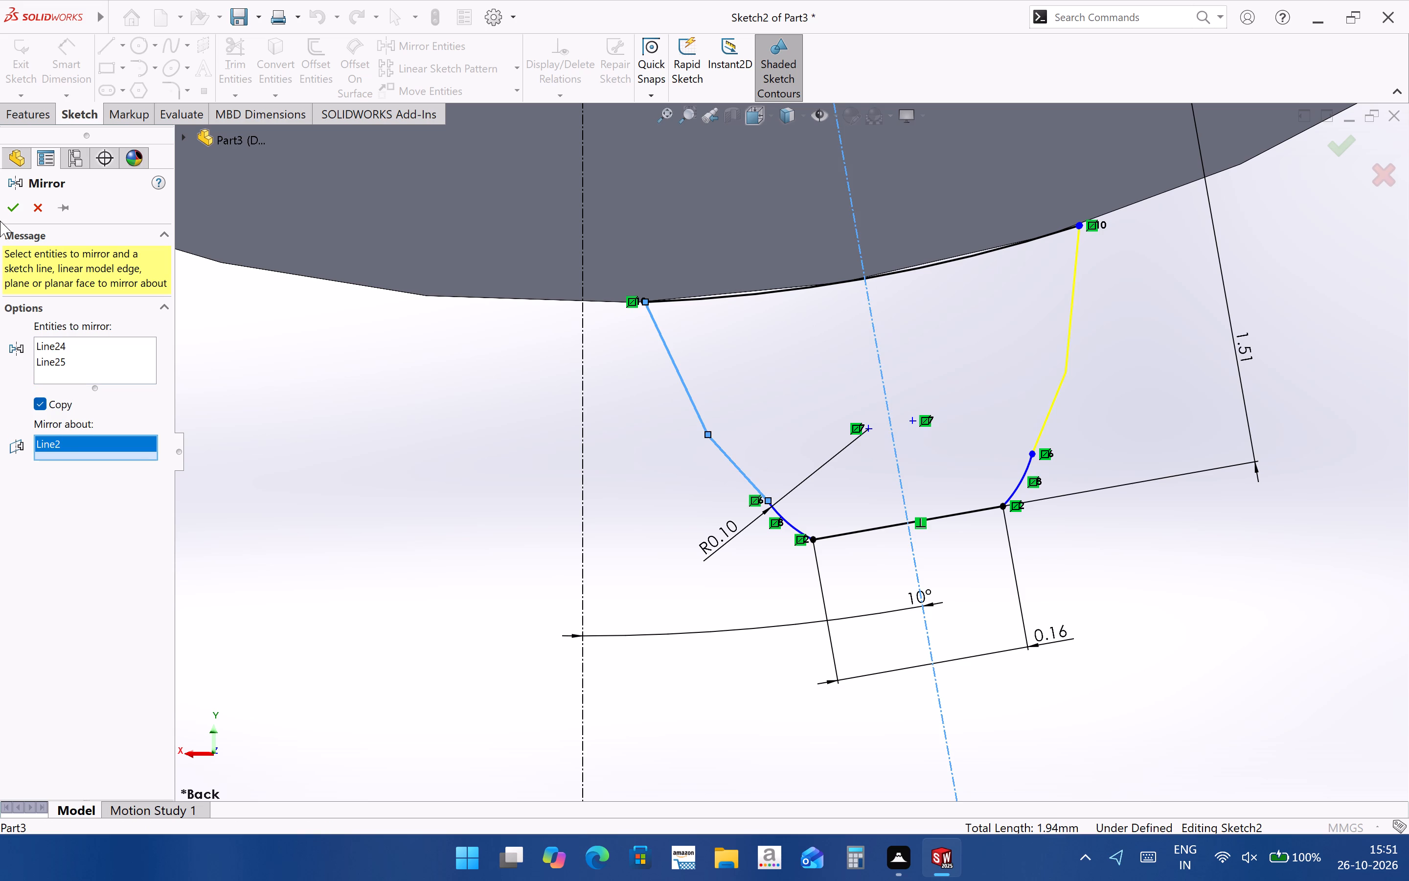
click(6, 209)
click(1189, 604)
click(1356, 144)
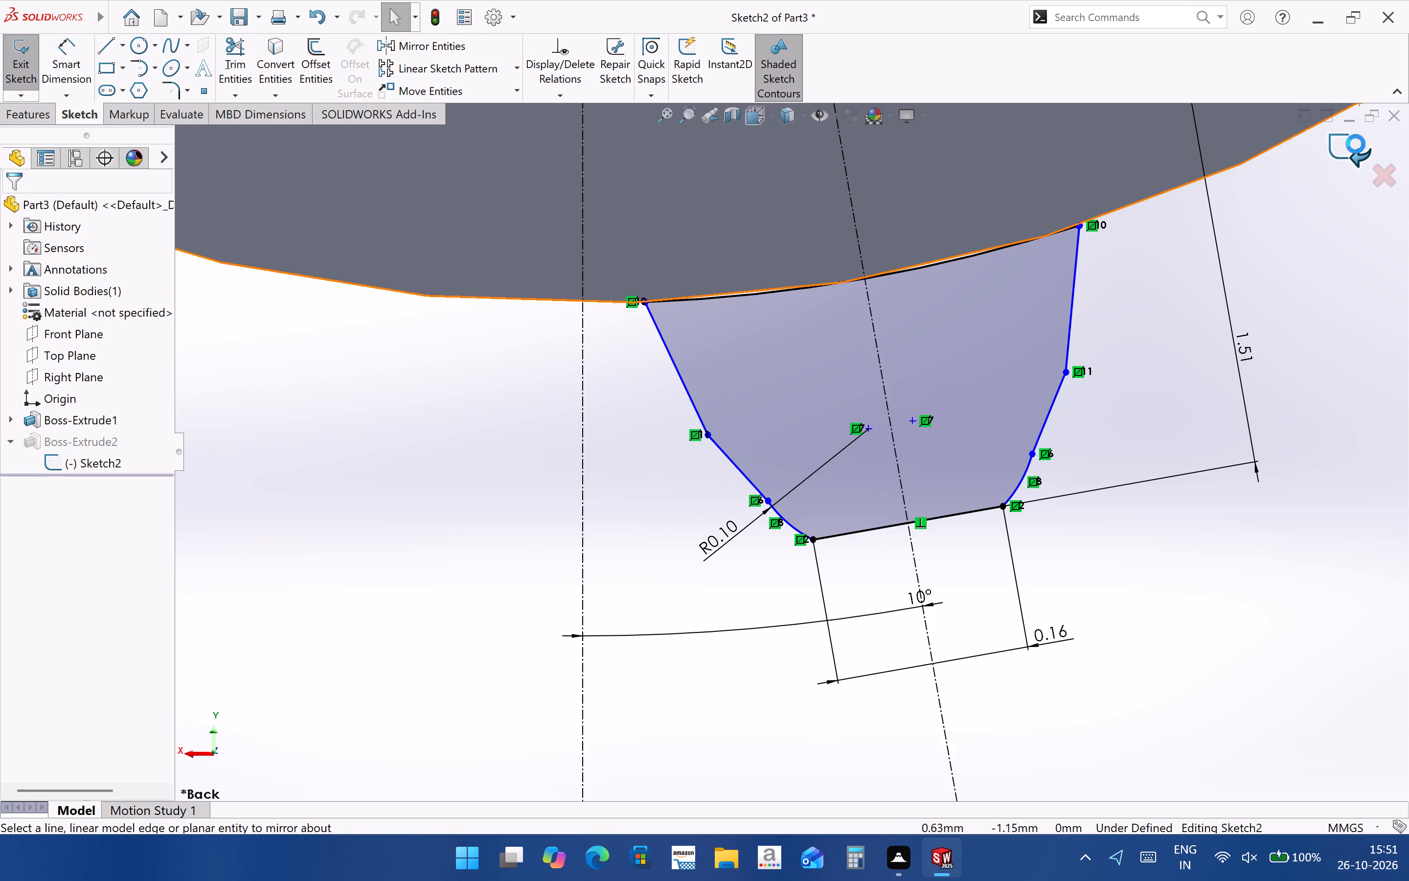
Examine the rebuilt tooth's profile and its run along the cylinder from several angles.
scroll(972, 546, up, 4)
middle_drag(972, 540, 969, 484)
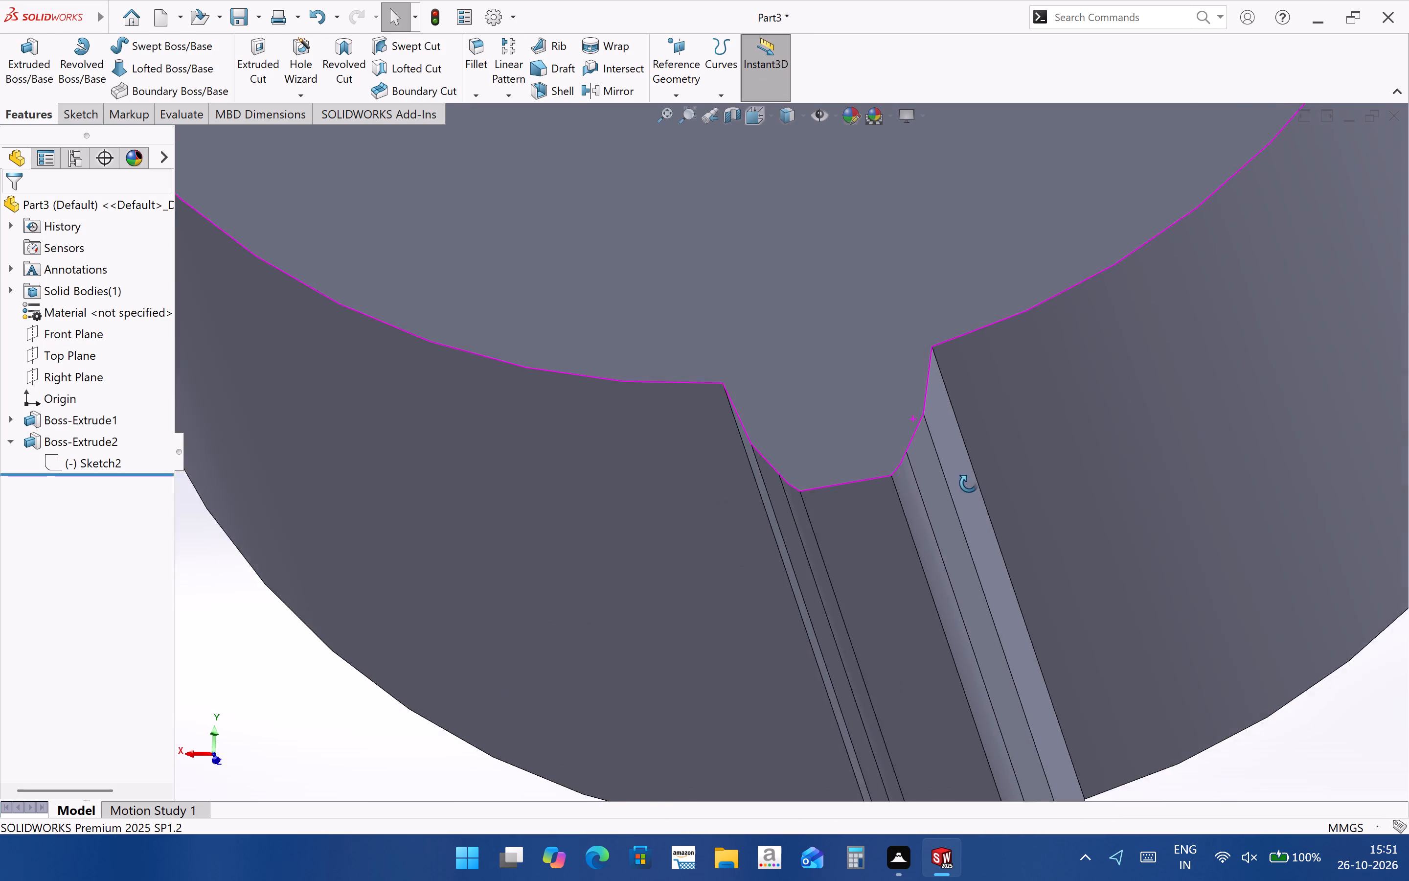
middle_drag(969, 484, 987, 518)
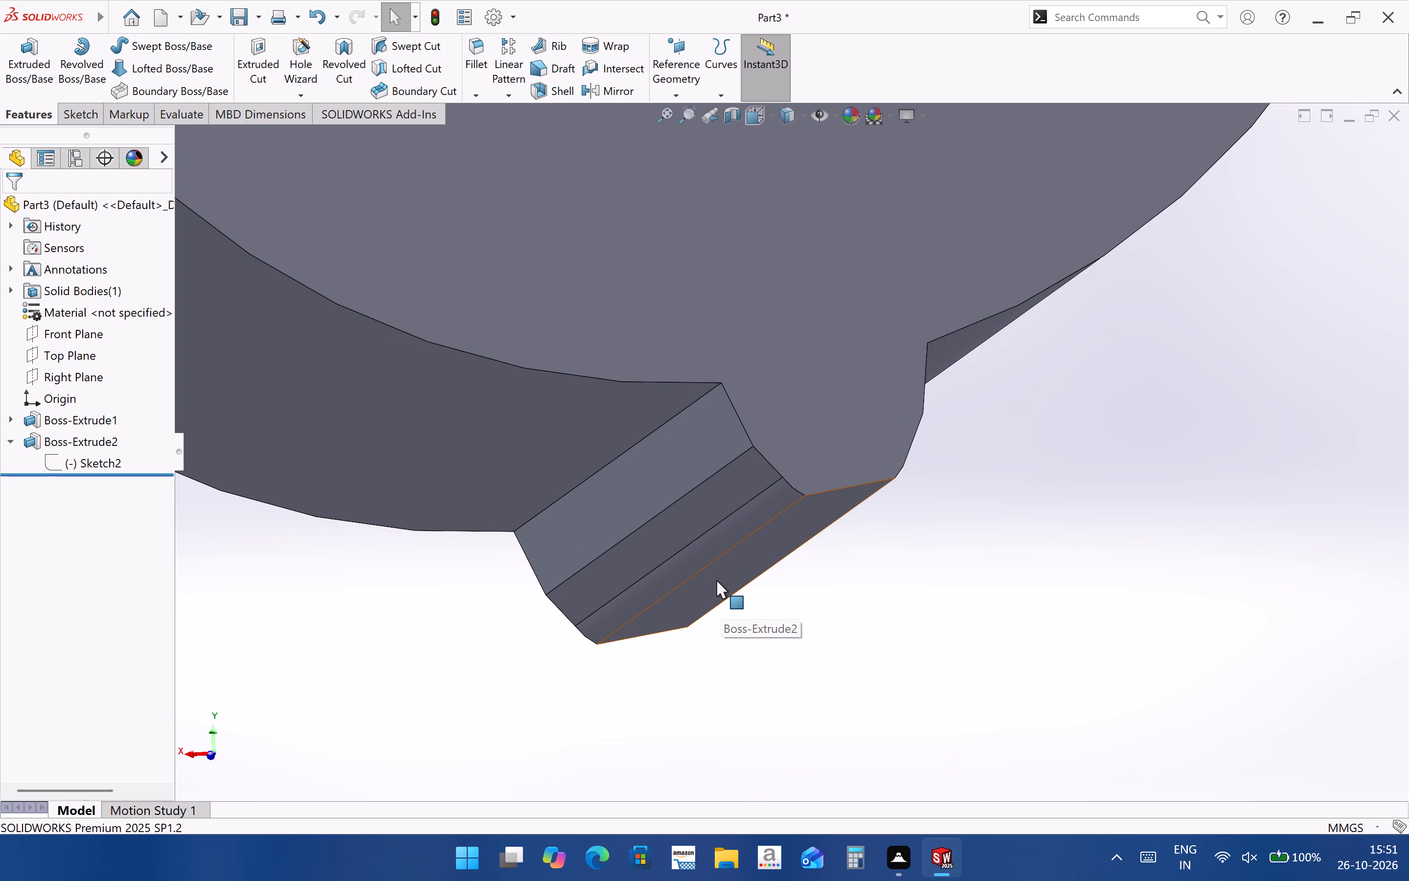
middle_drag(828, 531, 806, 537)
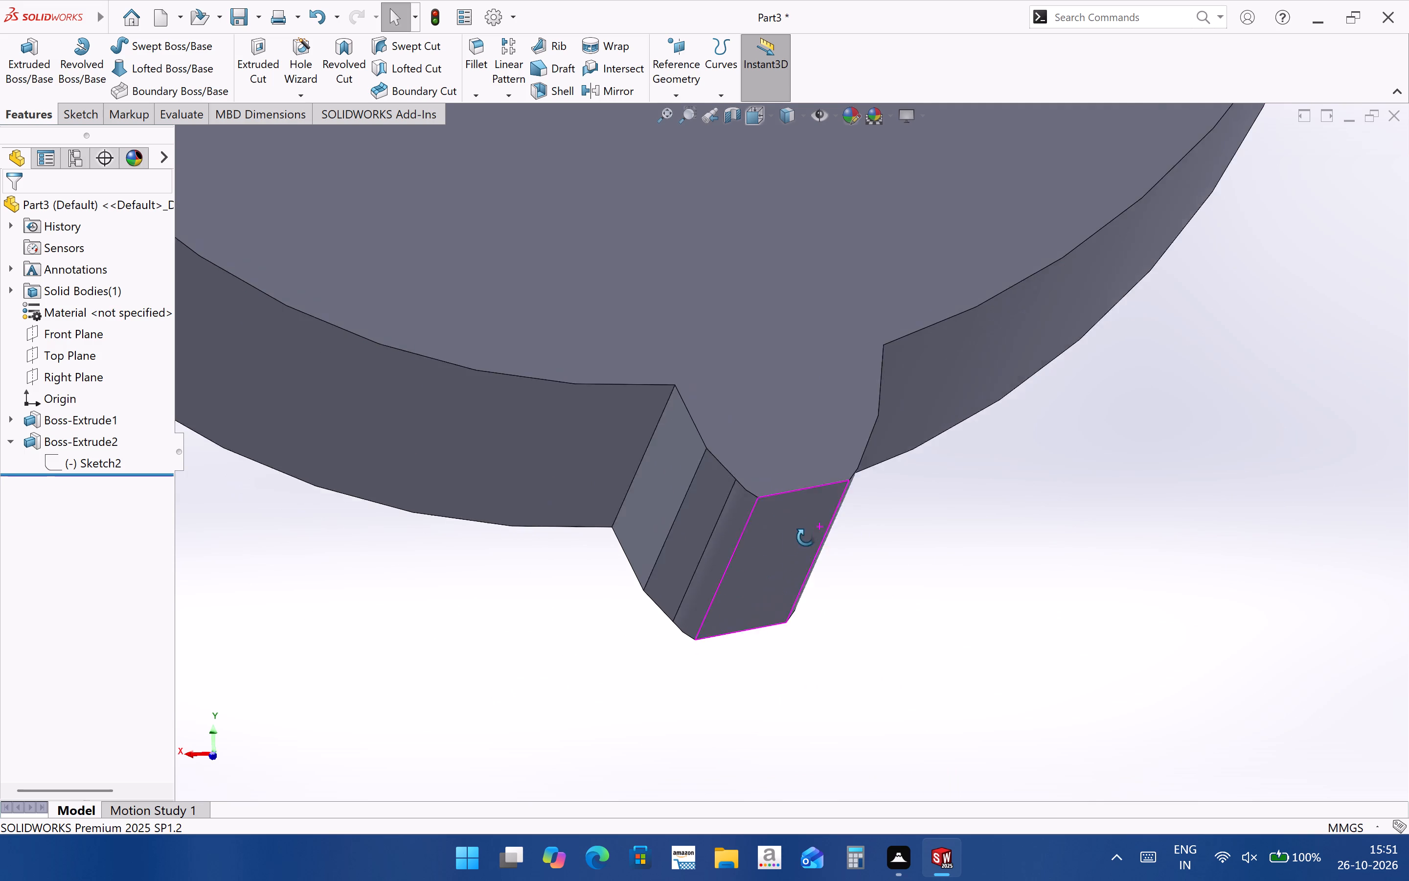
middle_drag(806, 537, 811, 528)
scroll(825, 543, up, 4)
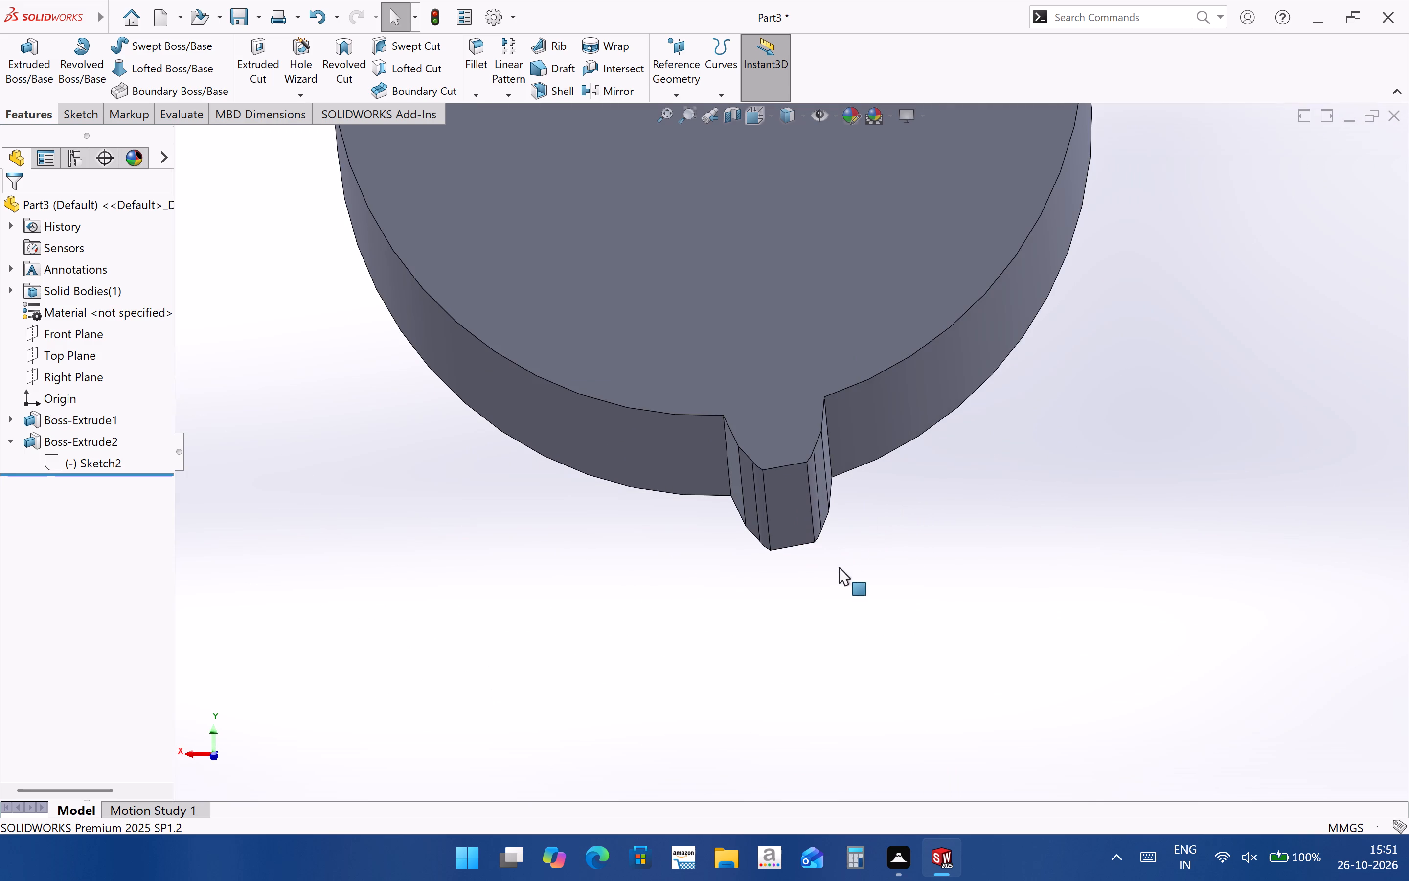
middle_drag(840, 568, 835, 549)
click(975, 644)
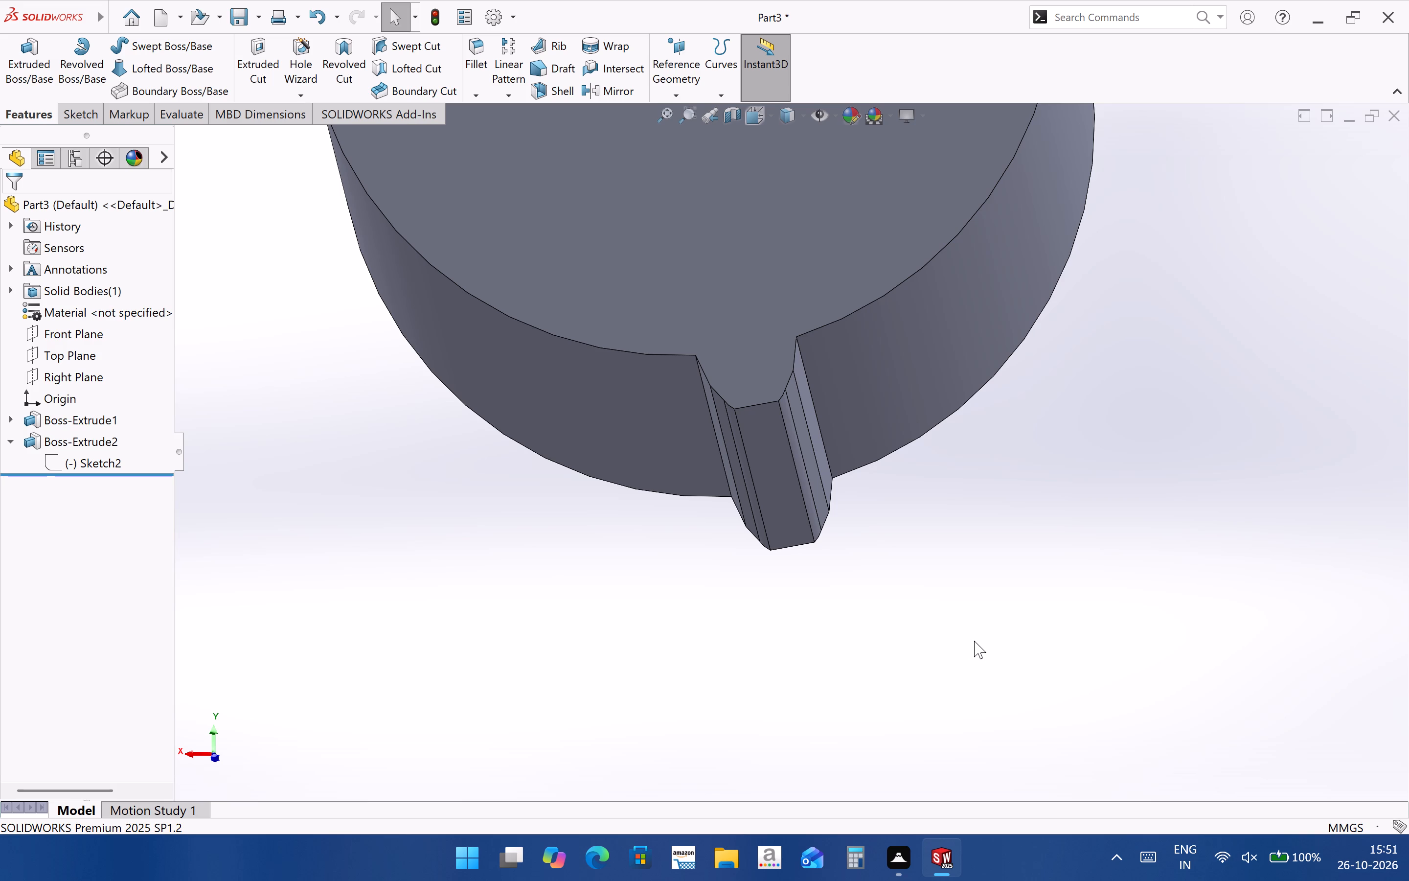
scroll(828, 454, up, 4)
middle_drag(864, 531, 889, 569)
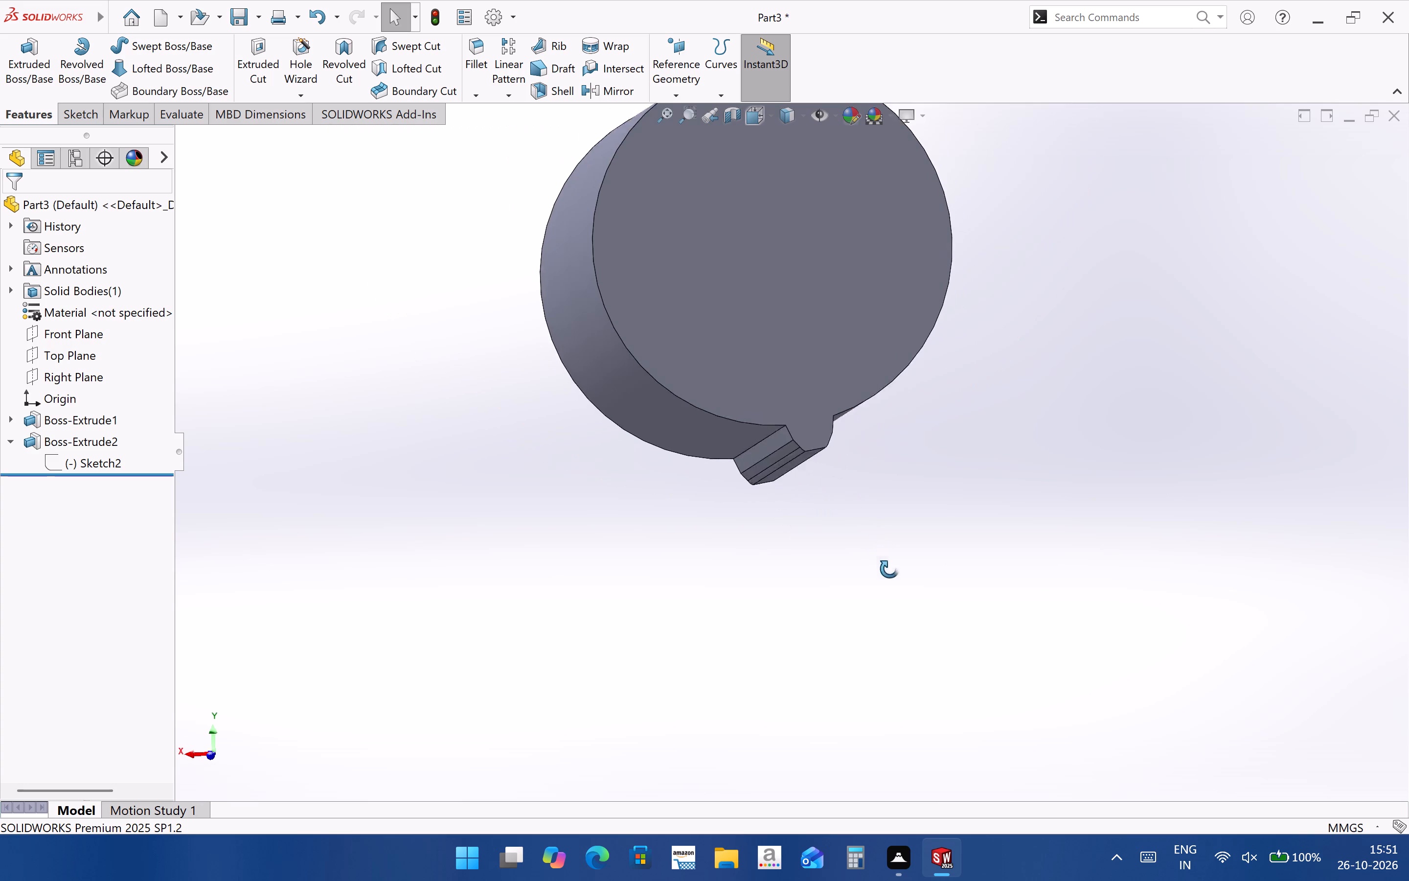
middle_drag(889, 569, 882, 569)
scroll(820, 471, down, 3)
middle_drag(804, 464, 753, 379)
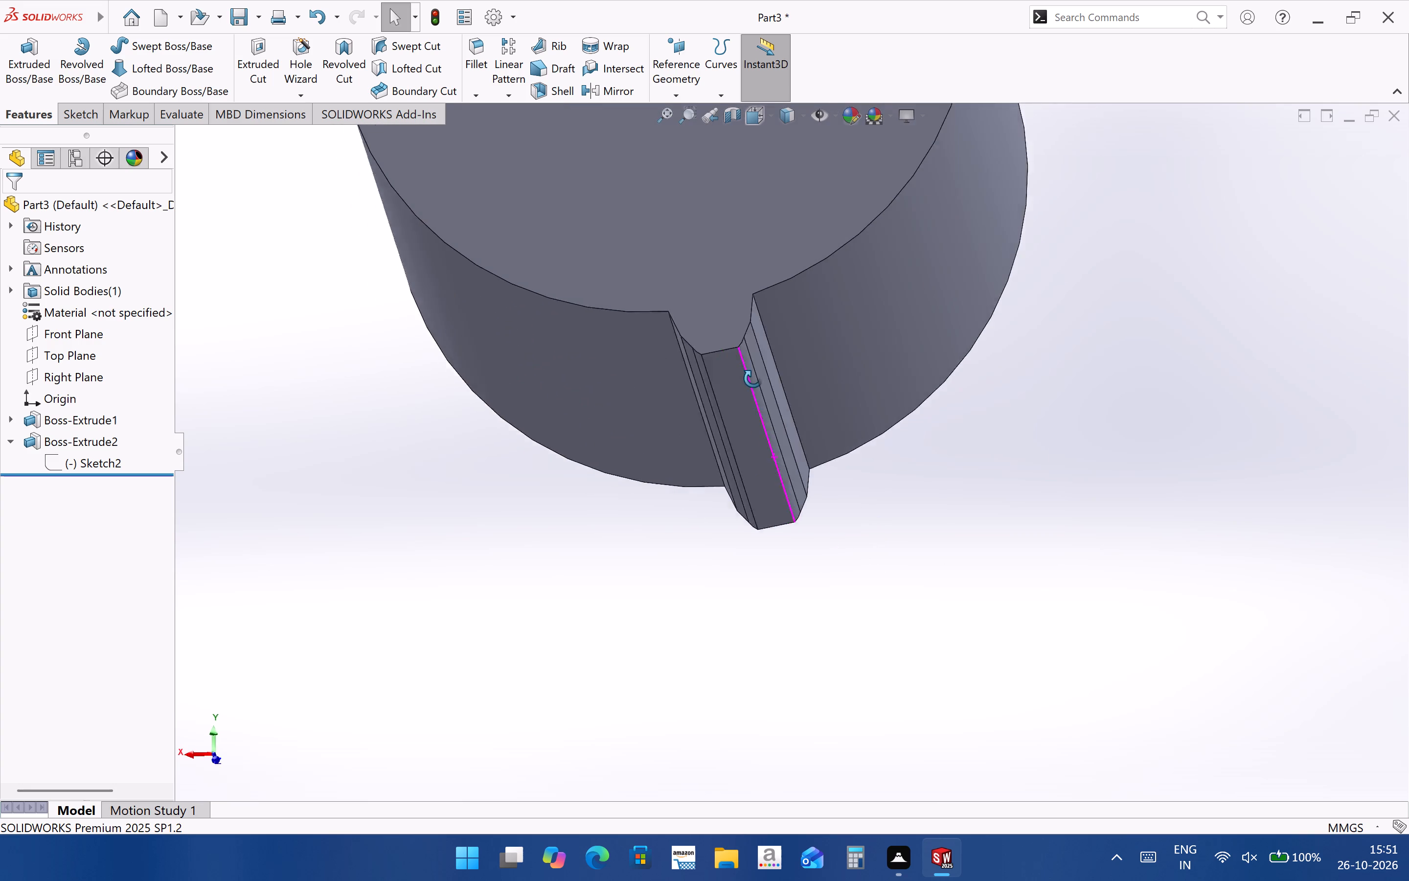
middle_drag(753, 379, 772, 501)
scroll(886, 543, up, 3)
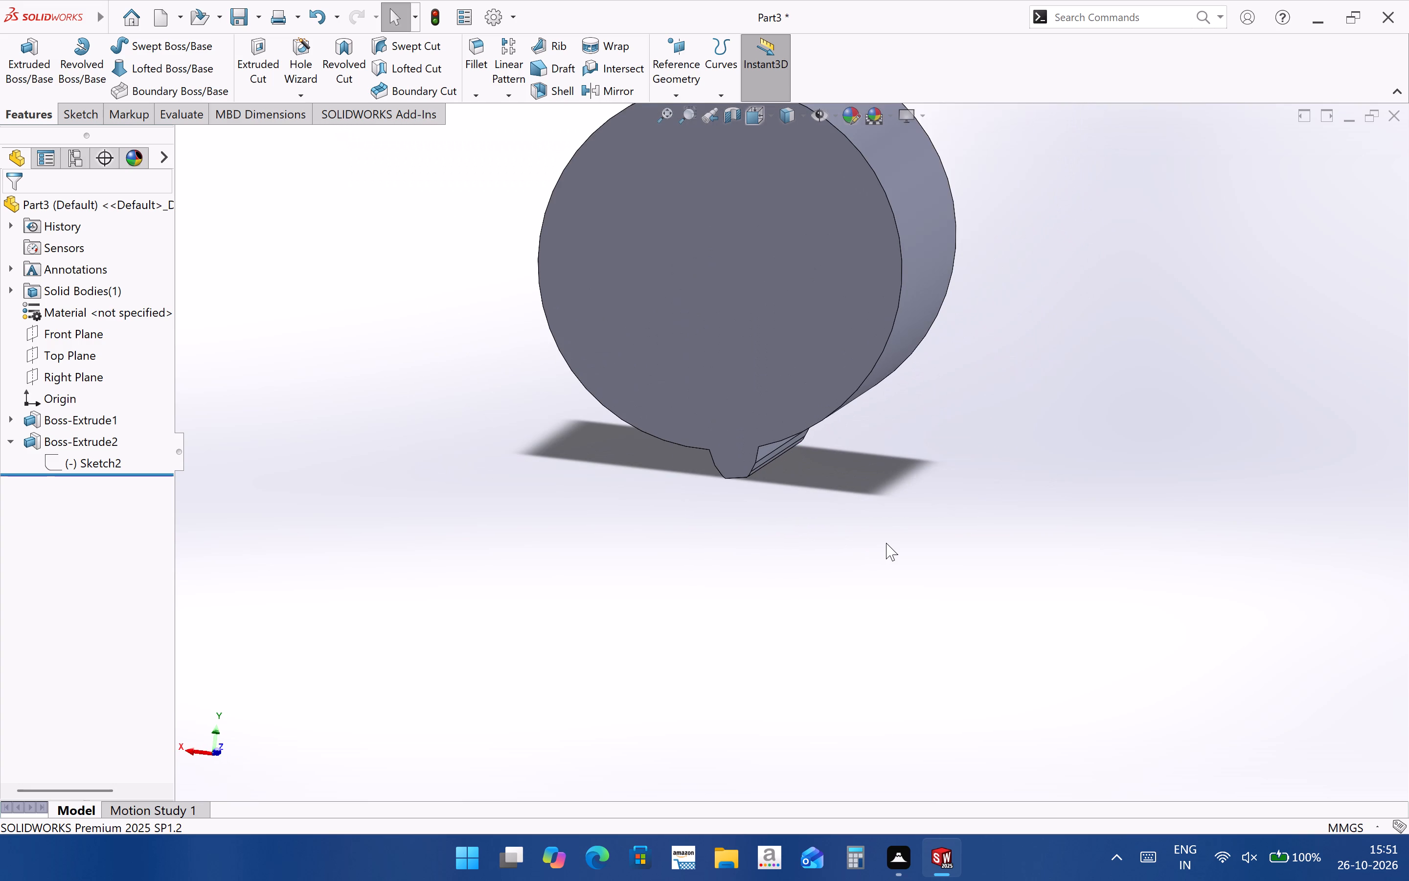
middle_drag(886, 544, 799, 359)
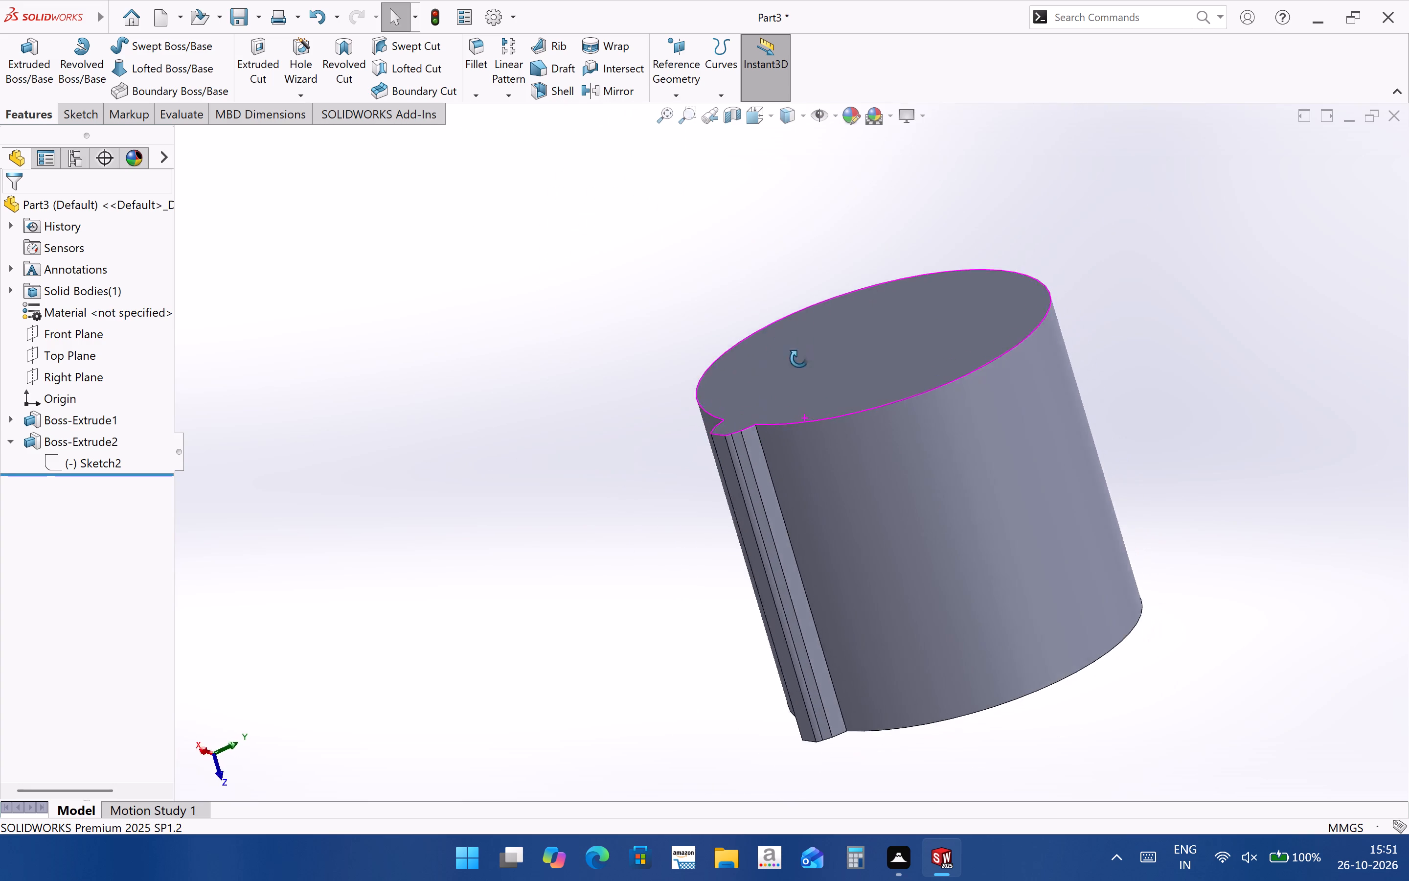
middle_drag(799, 359, 869, 411)
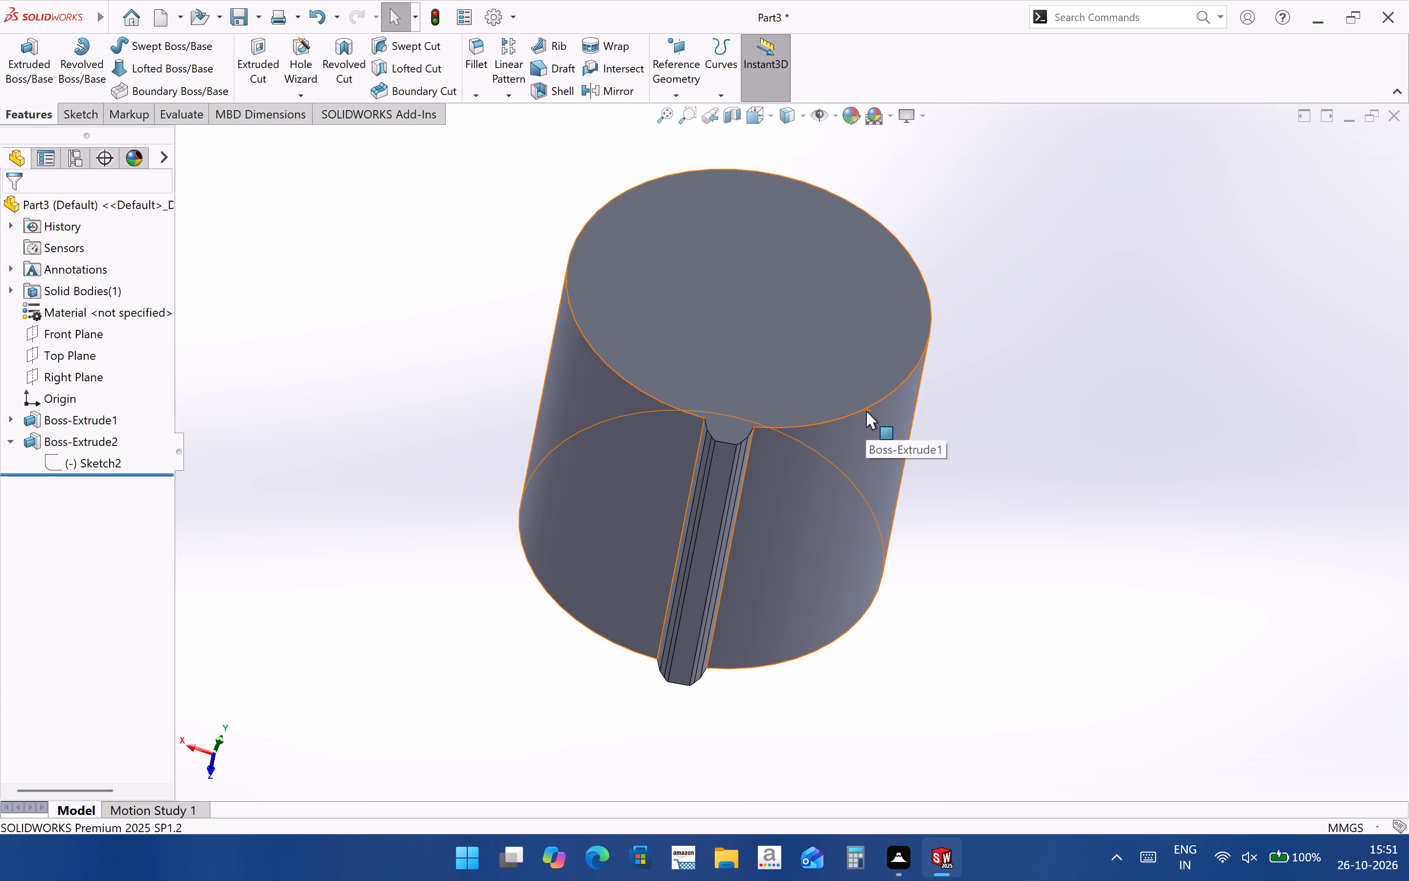
click(103, 432)
click(936, 424)
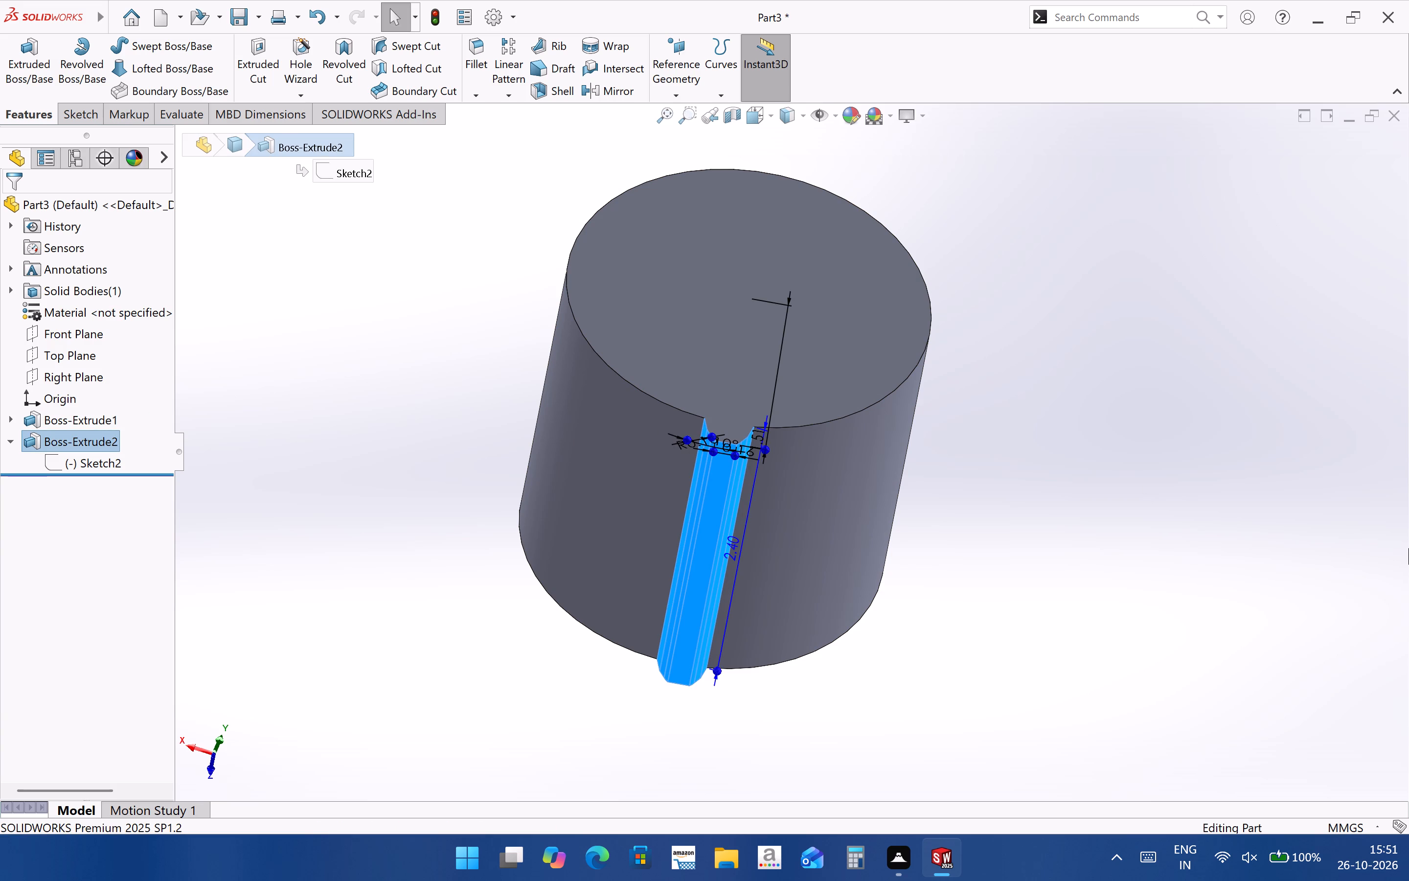
scroll(884, 533, up, 3)
middle_drag(811, 617, 810, 617)
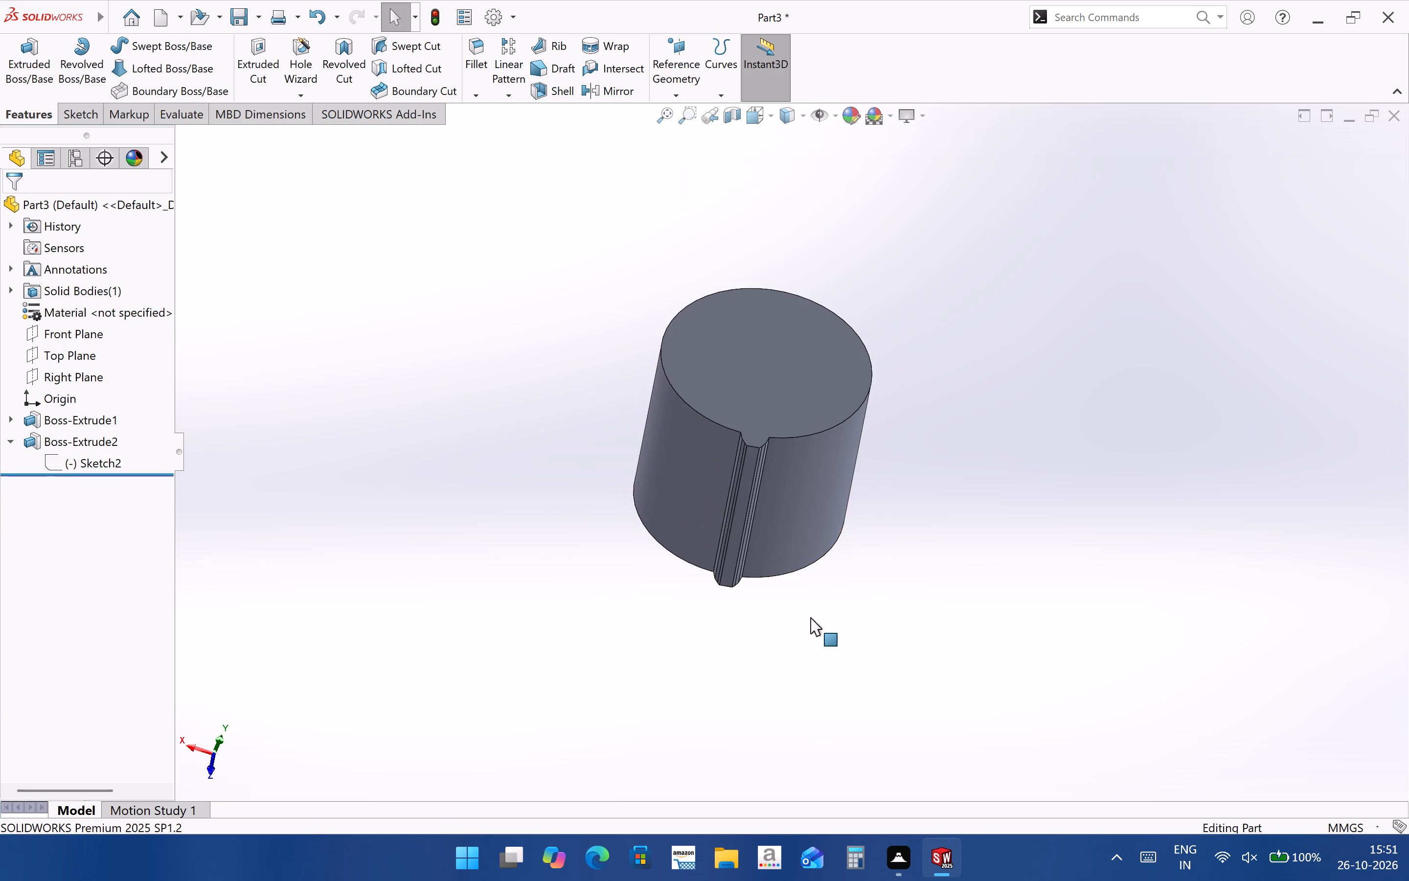
Inspect the tooth's flanks and its run along the cylinder from both sides and close up.
middle_drag(810, 617, 908, 580)
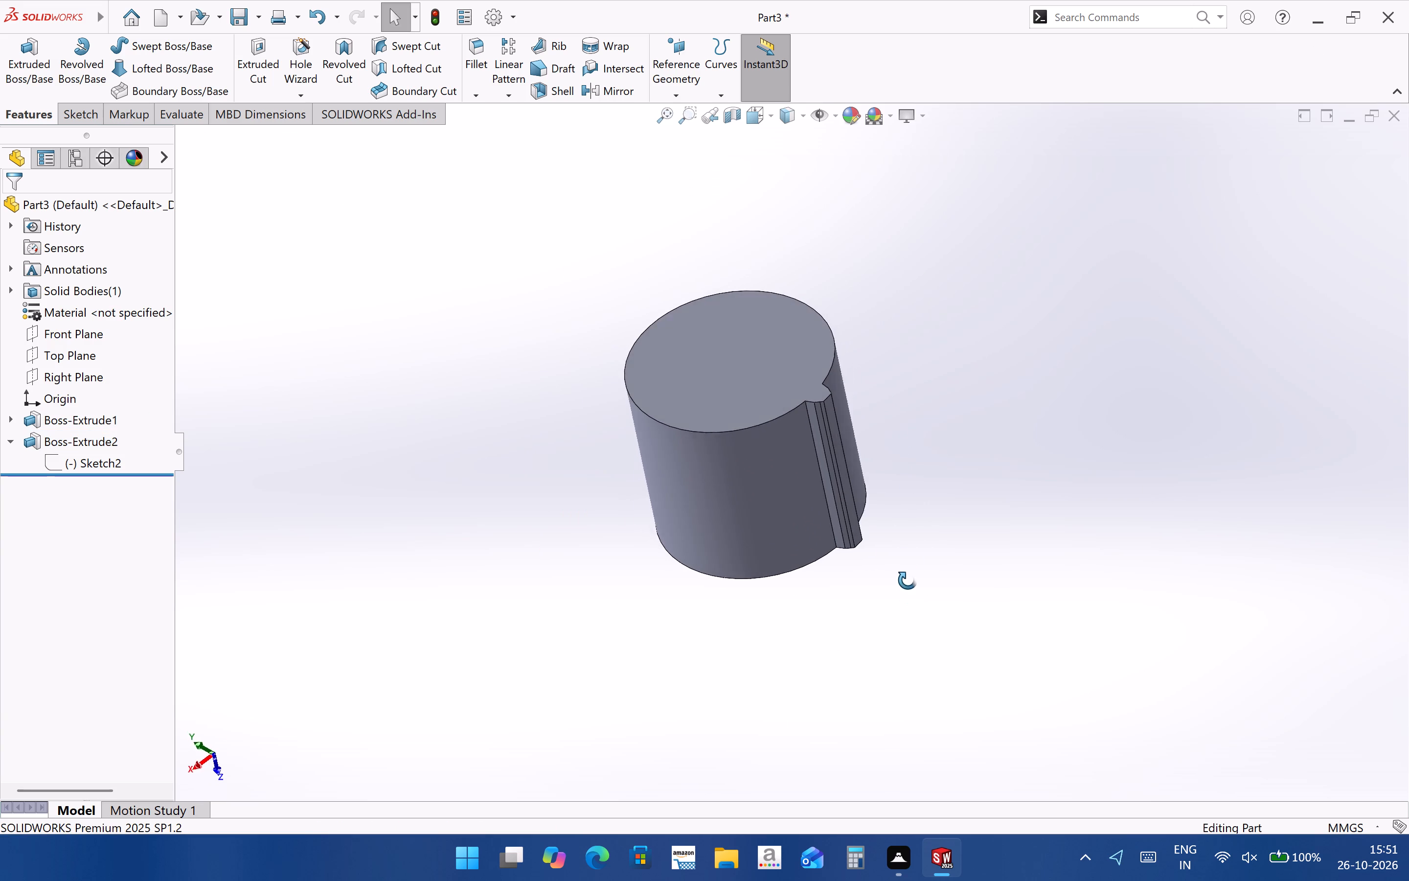
middle_drag(908, 580, 797, 680)
scroll(797, 680, up, 1)
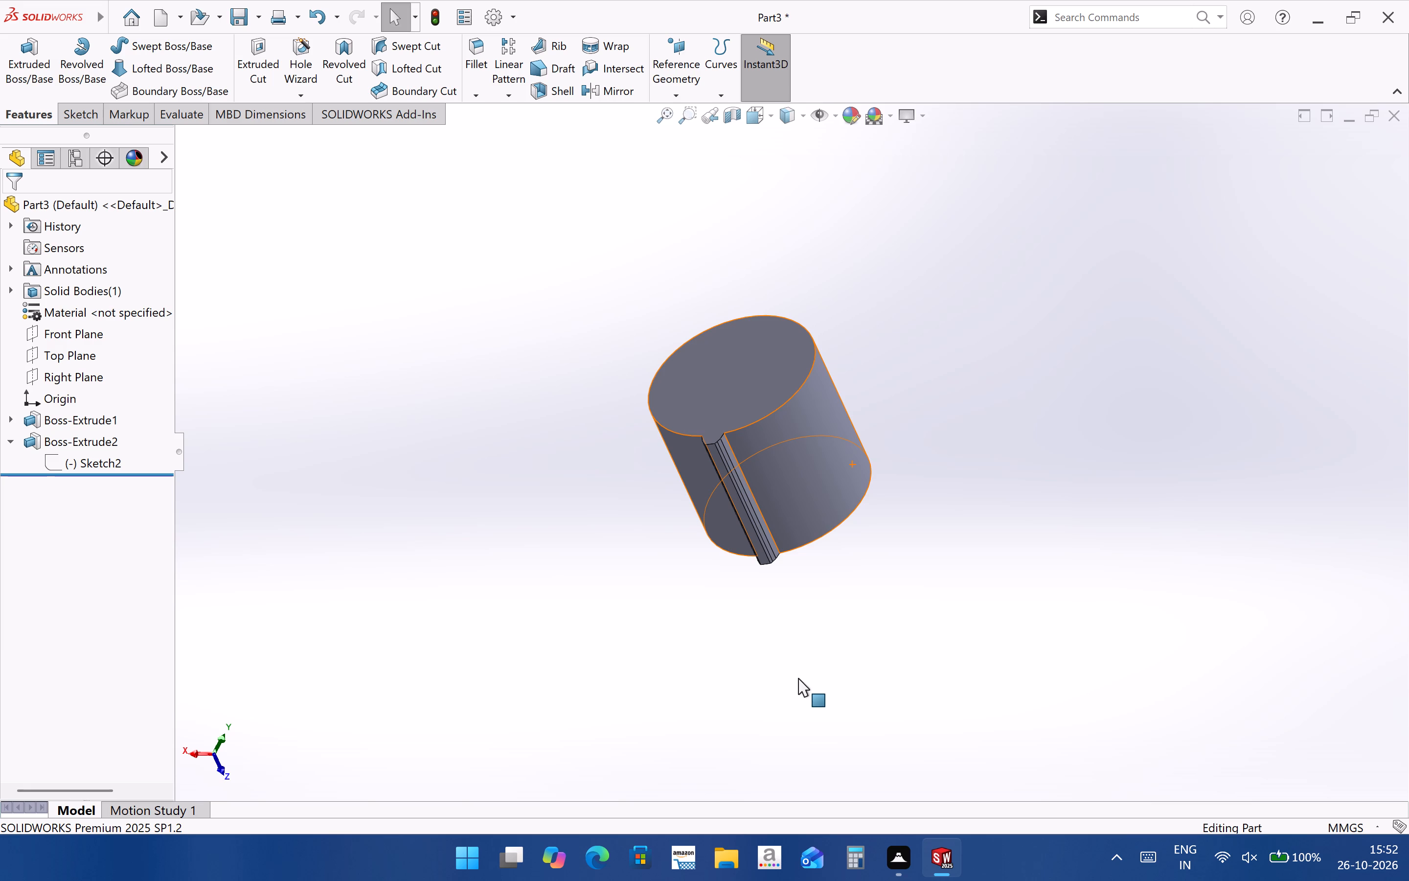
click(861, 632)
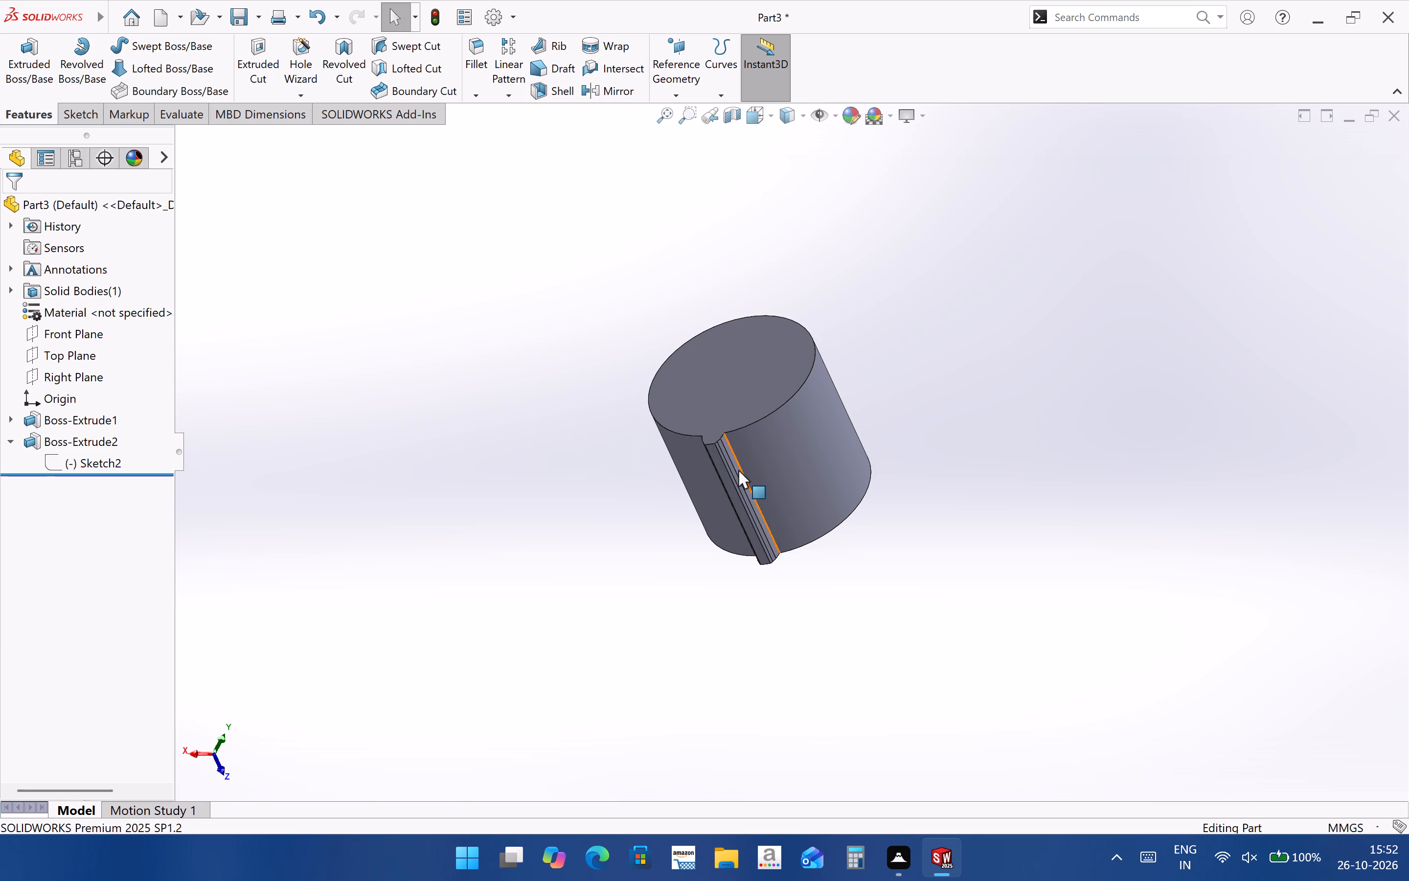
scroll(738, 470, down, 3)
middle_drag(747, 501, 874, 485)
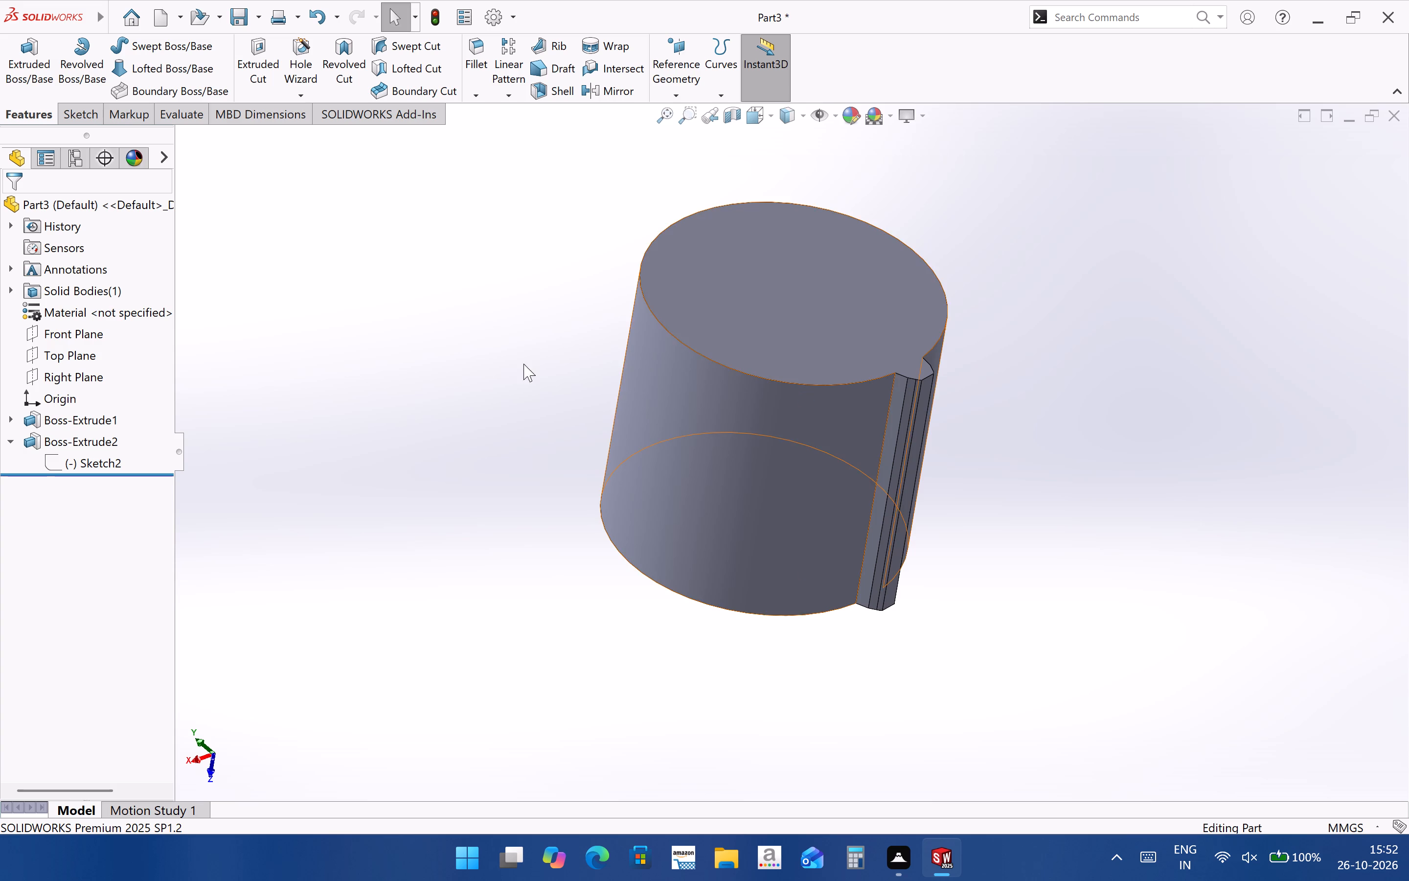
scroll(823, 567, up, 2)
middle_drag(811, 578, 577, 671)
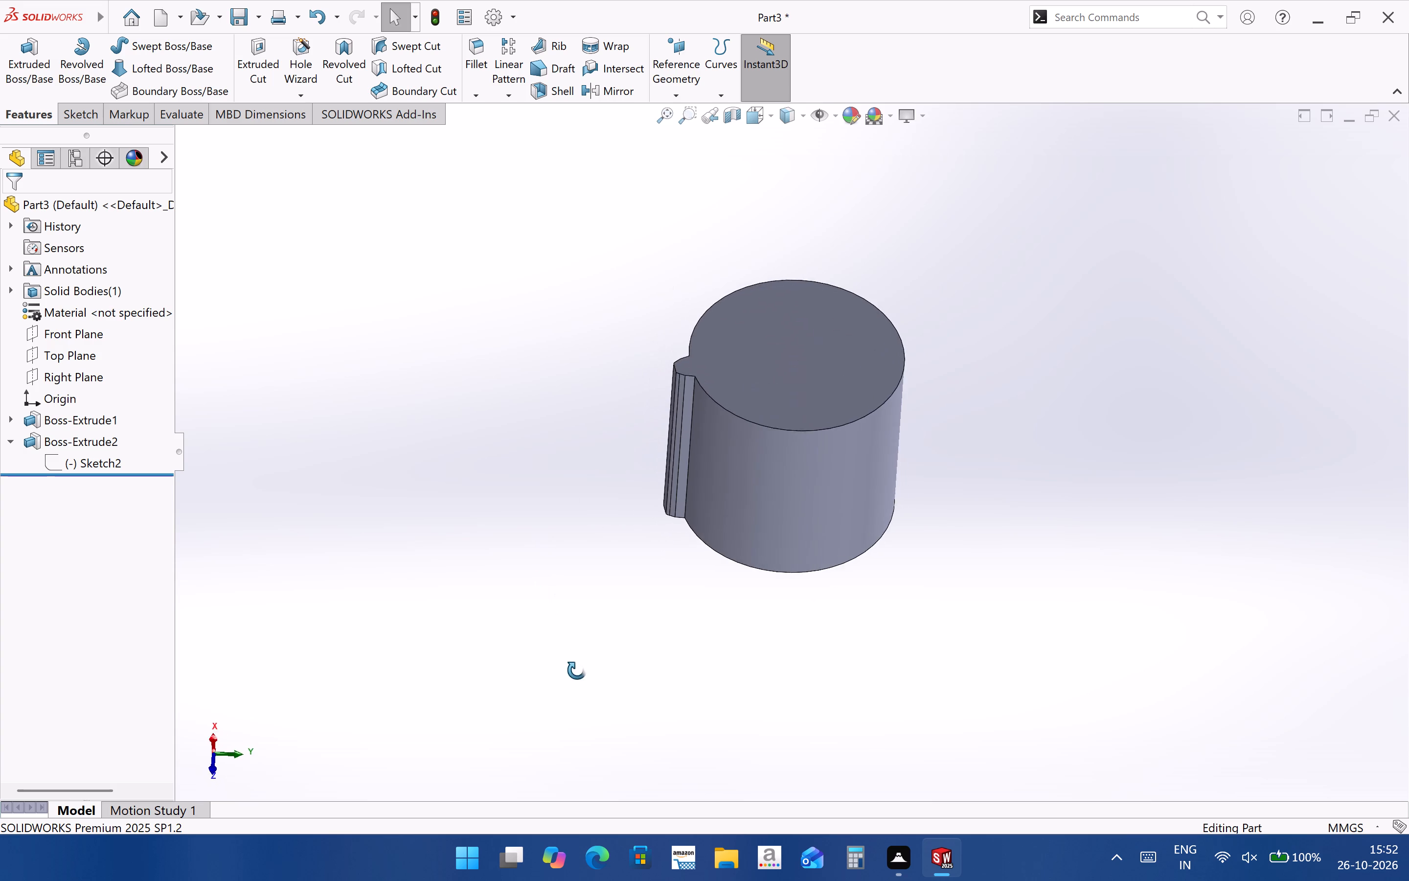
middle_drag(577, 671, 829, 699)
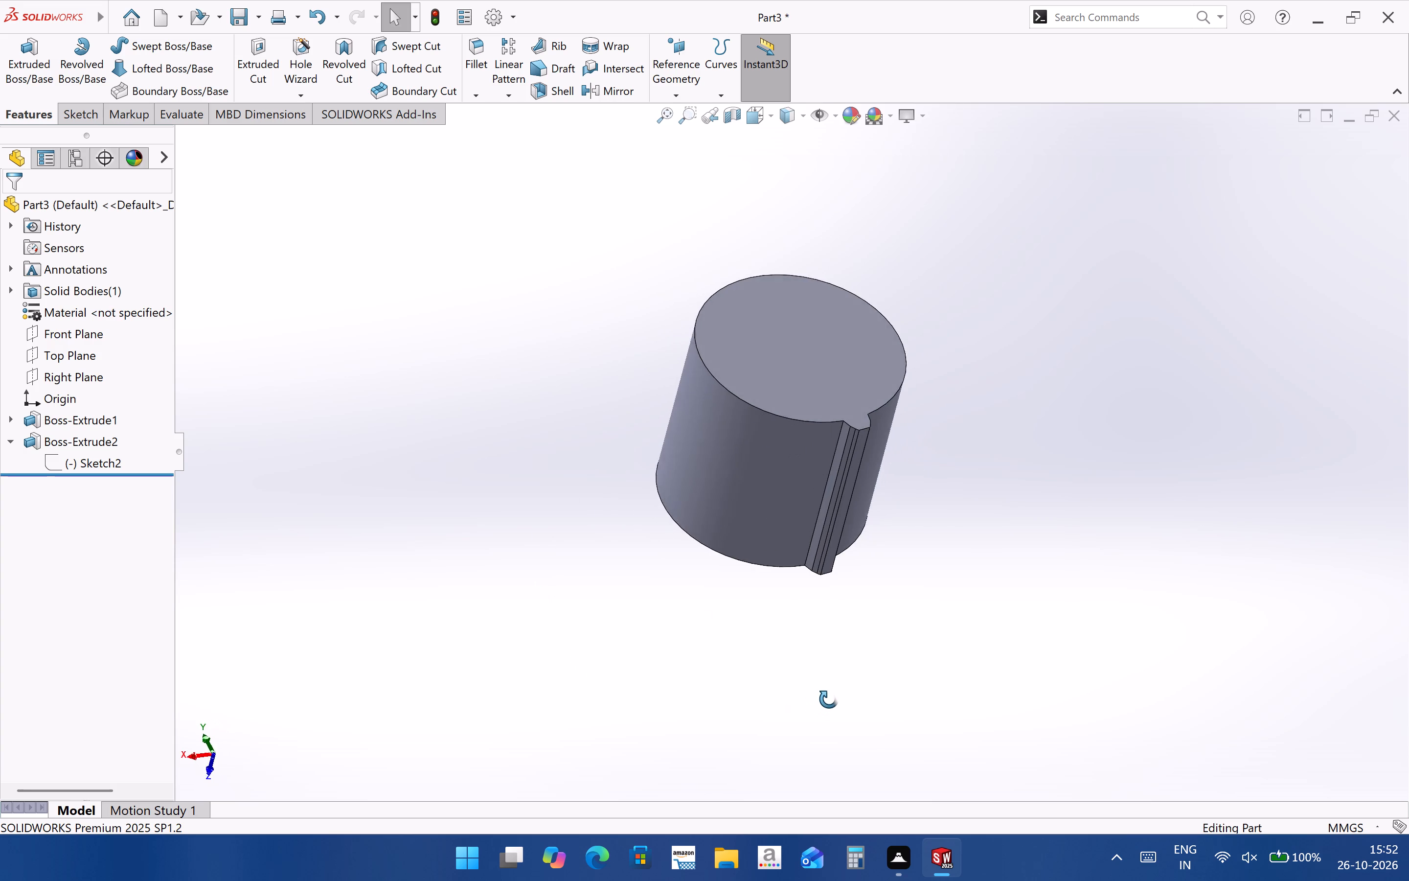
middle_drag(829, 699, 823, 700)
scroll(787, 441, down, 3)
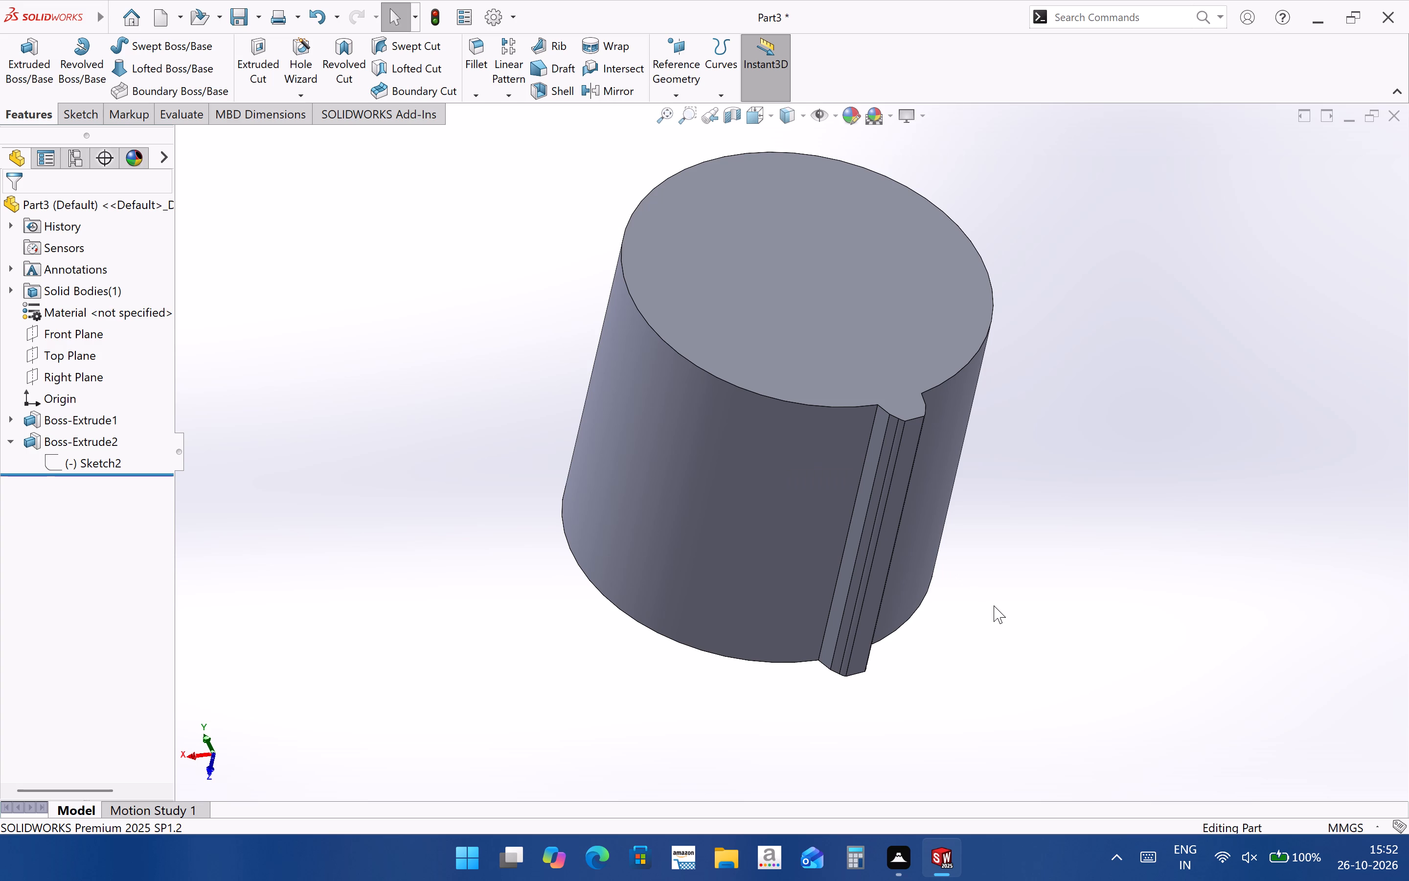
Open the tooth profile sketch for editing and check the radius of the tooth's base arc without adding a dimension.
click(92, 457)
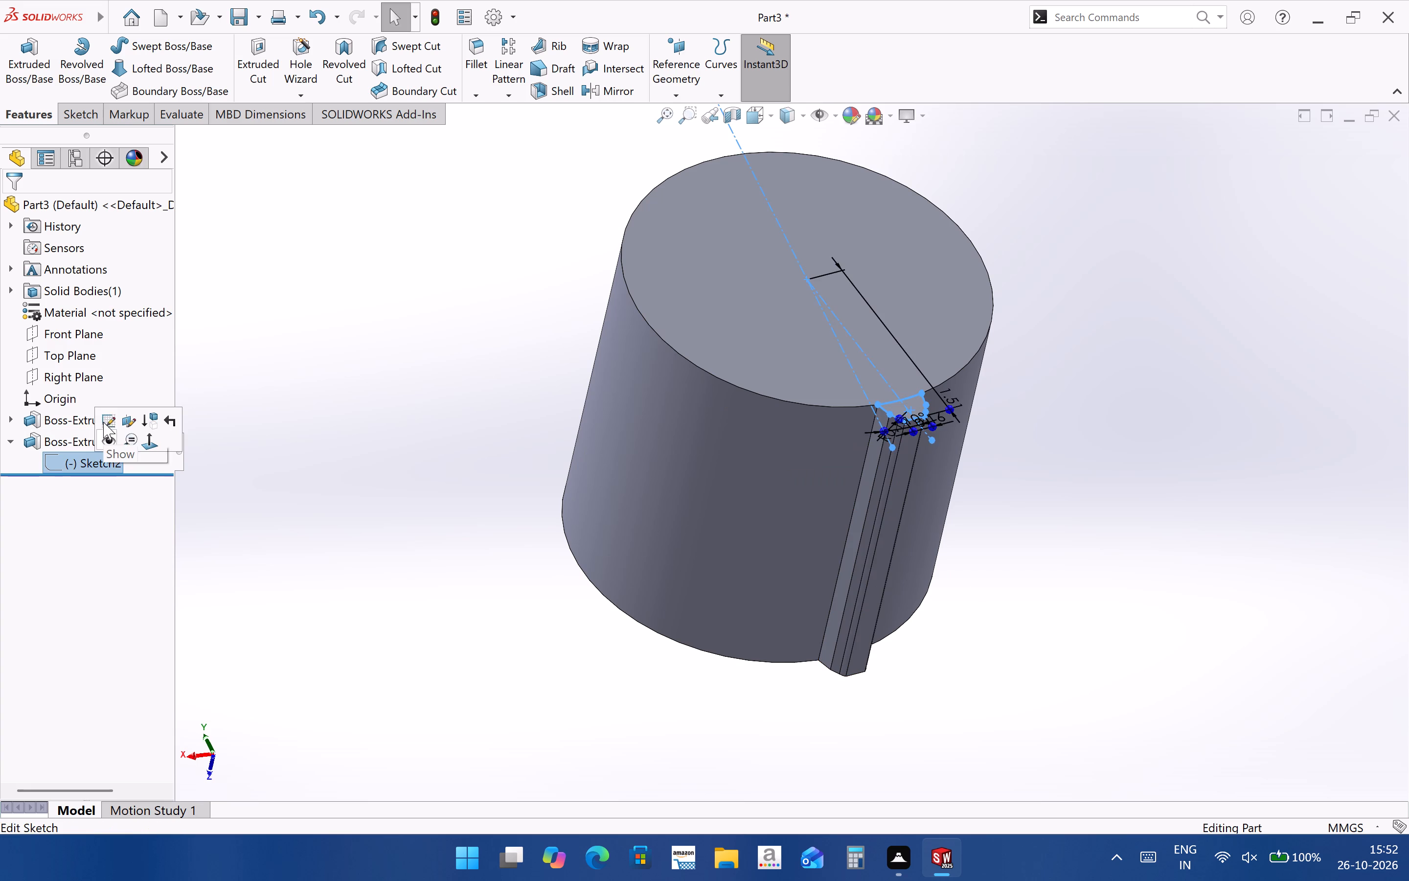
click(106, 416)
scroll(845, 701, down, 8)
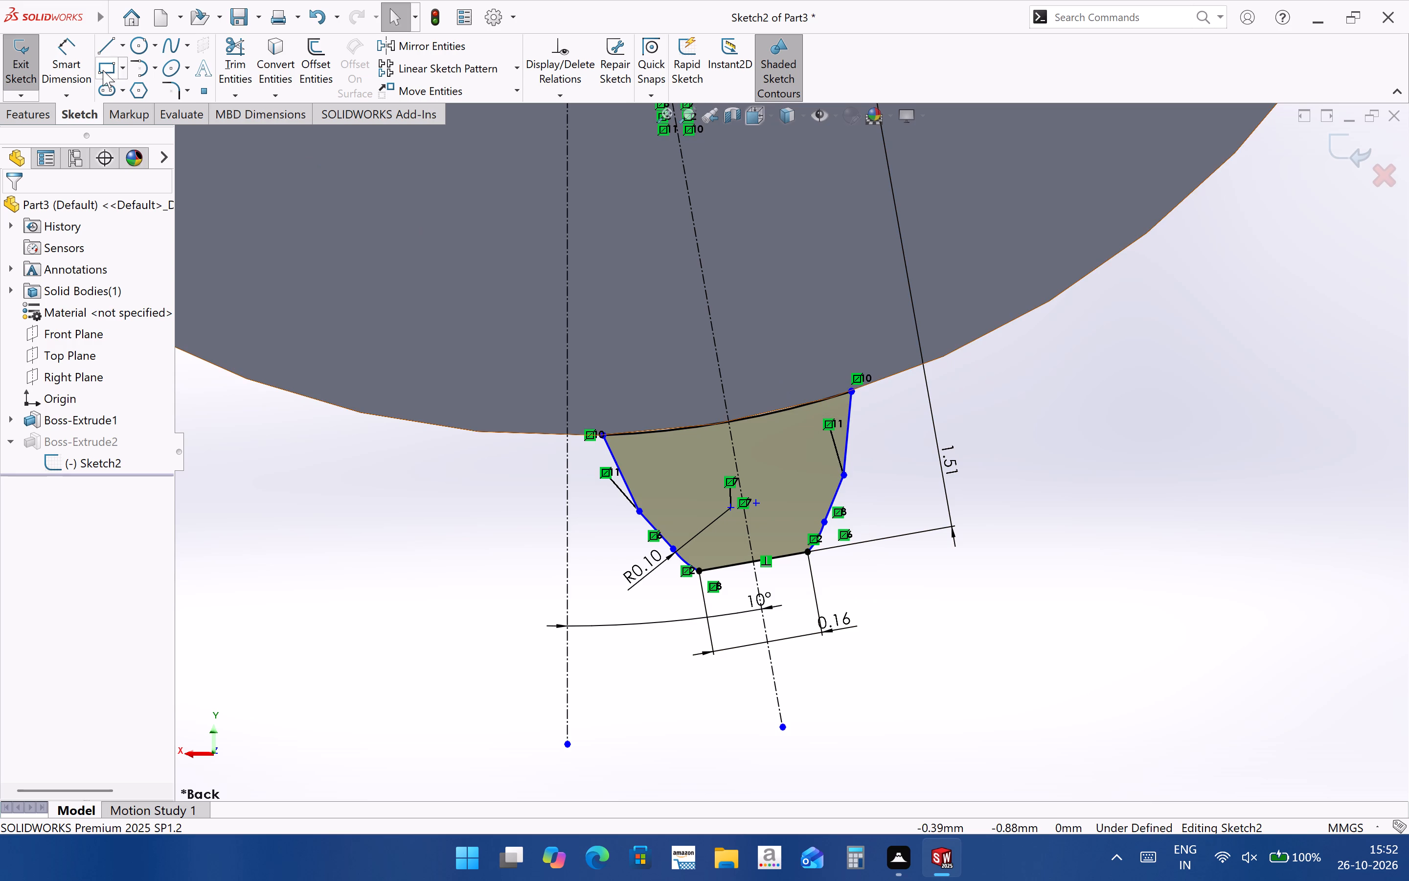
click(80, 64)
click(762, 414)
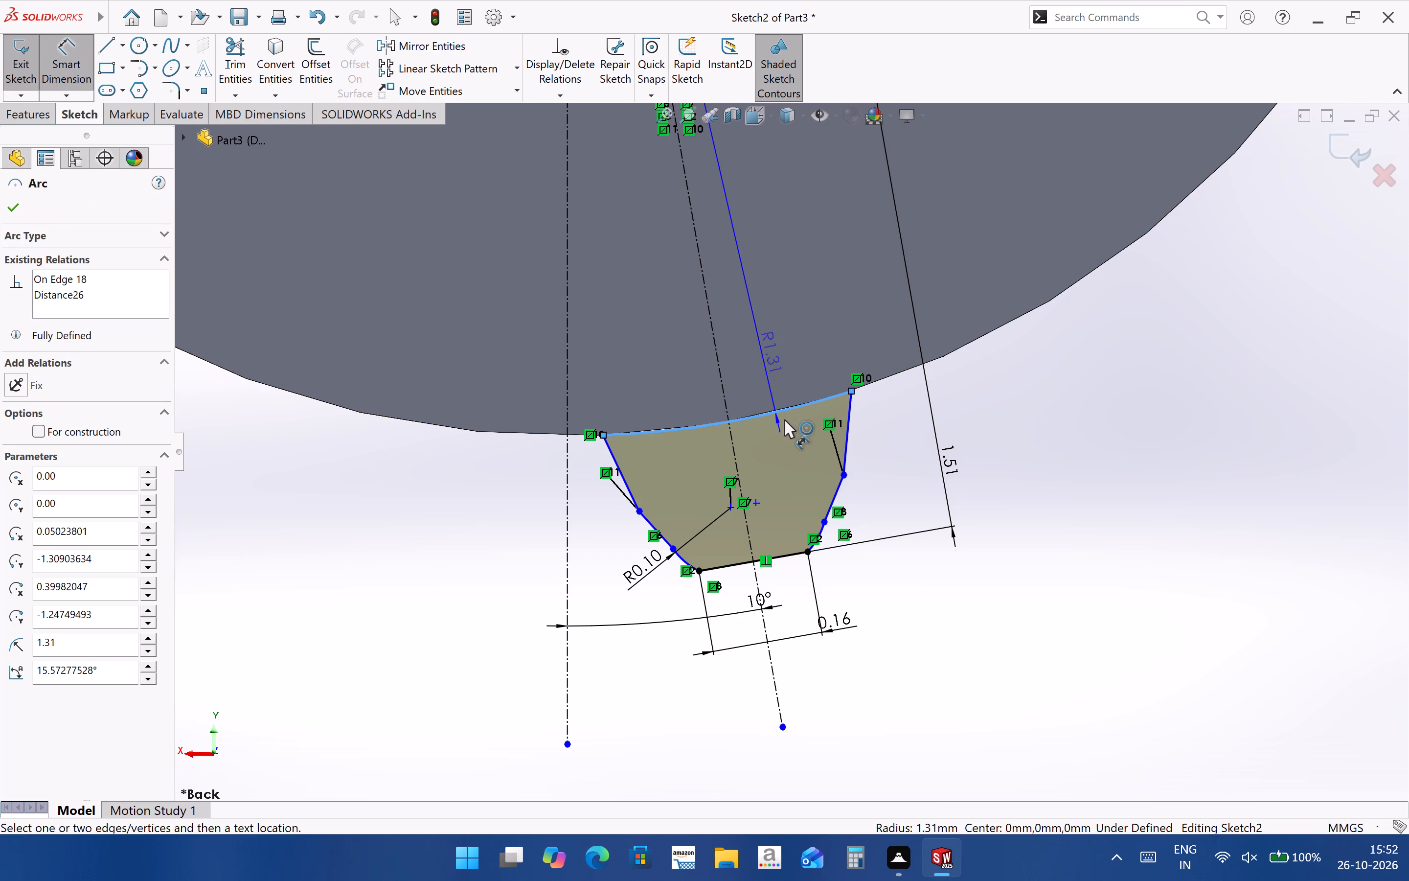
key(Escape)
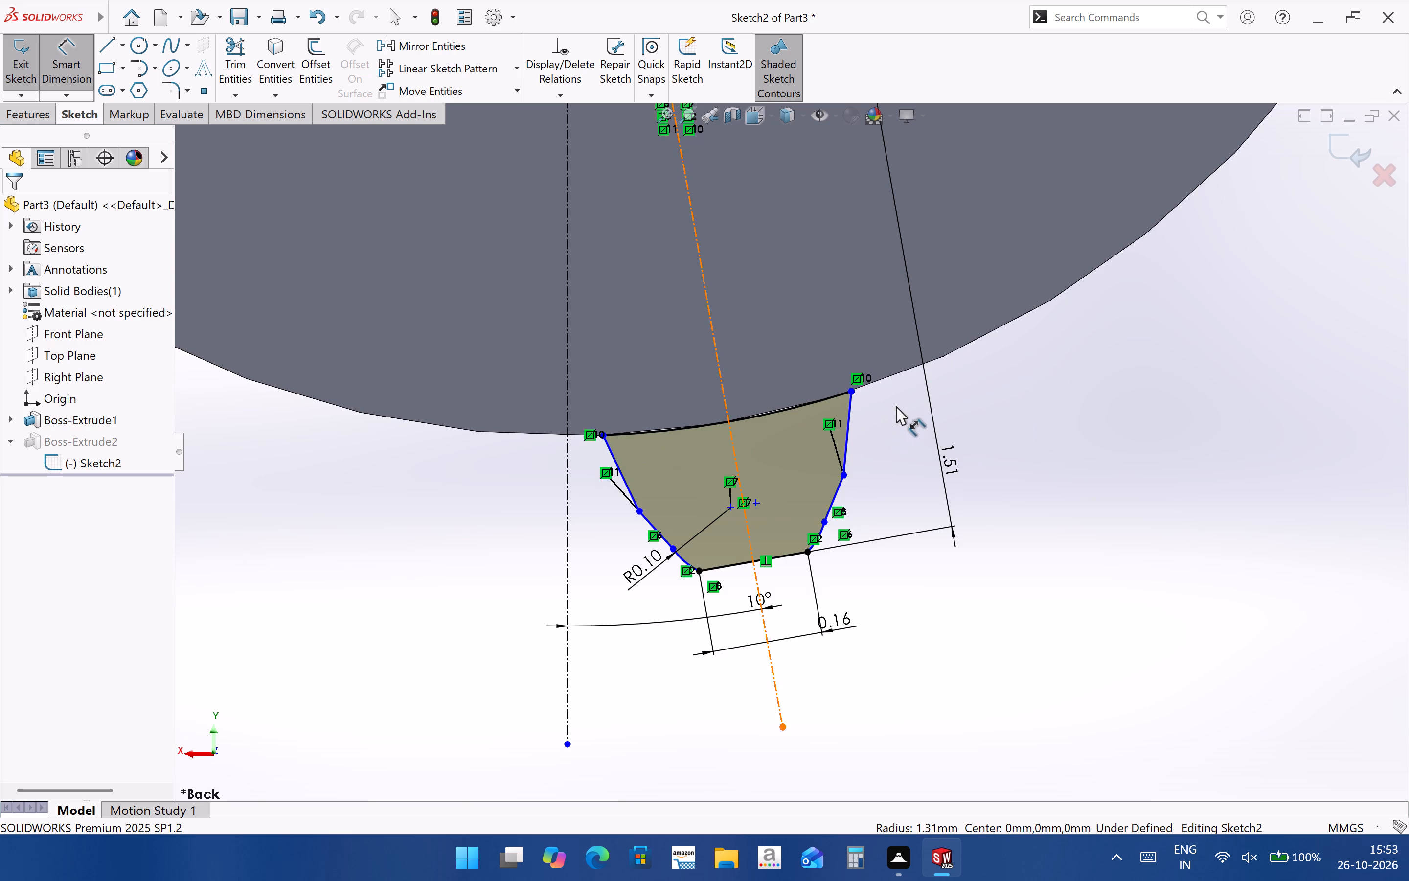
Measure the tooth's base width using a temporary line between the base arc's ends, delete that line and exit the sketch.
click(105, 41)
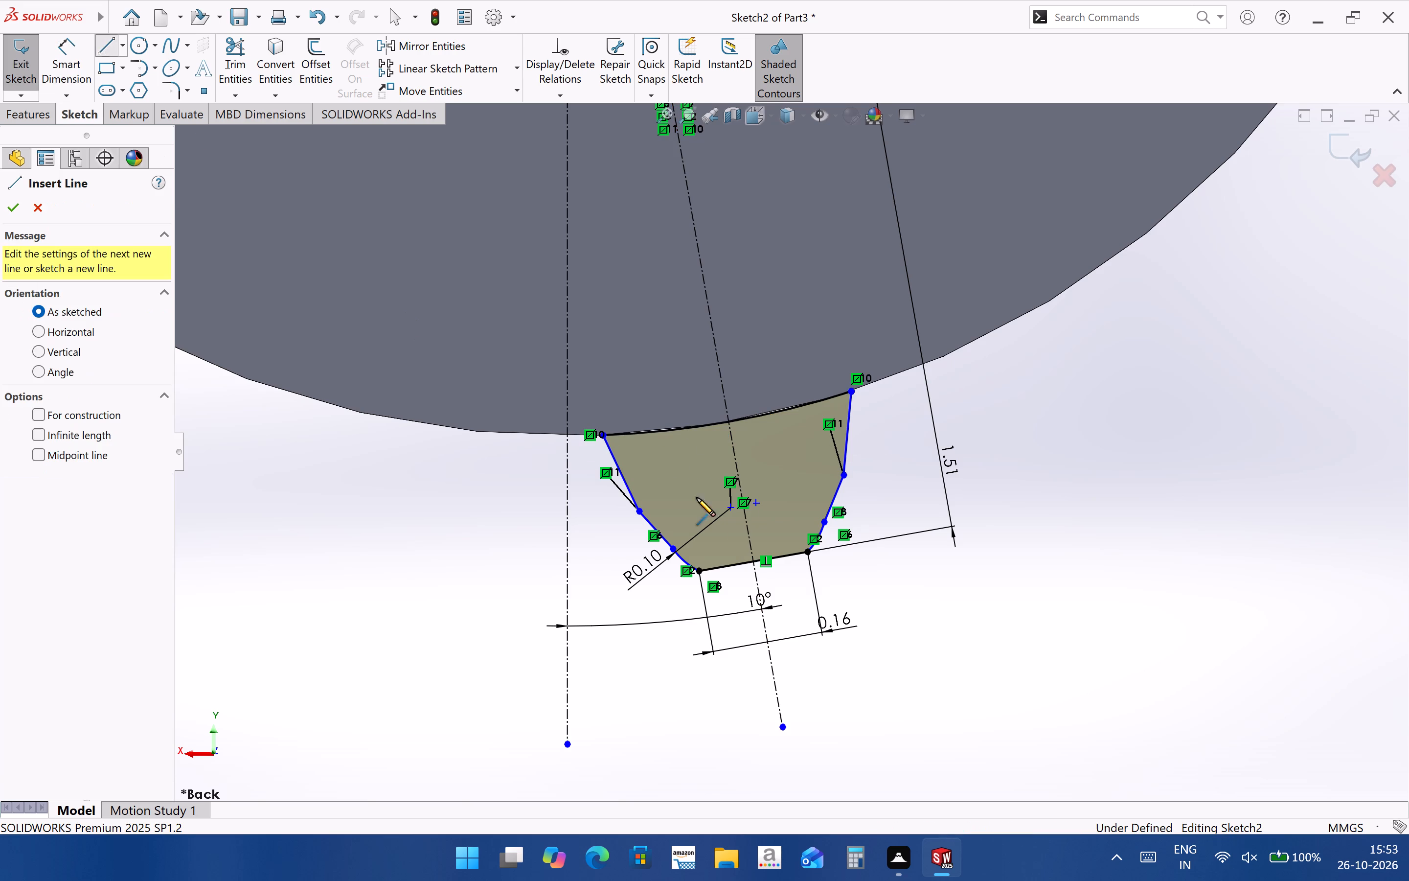
click(603, 434)
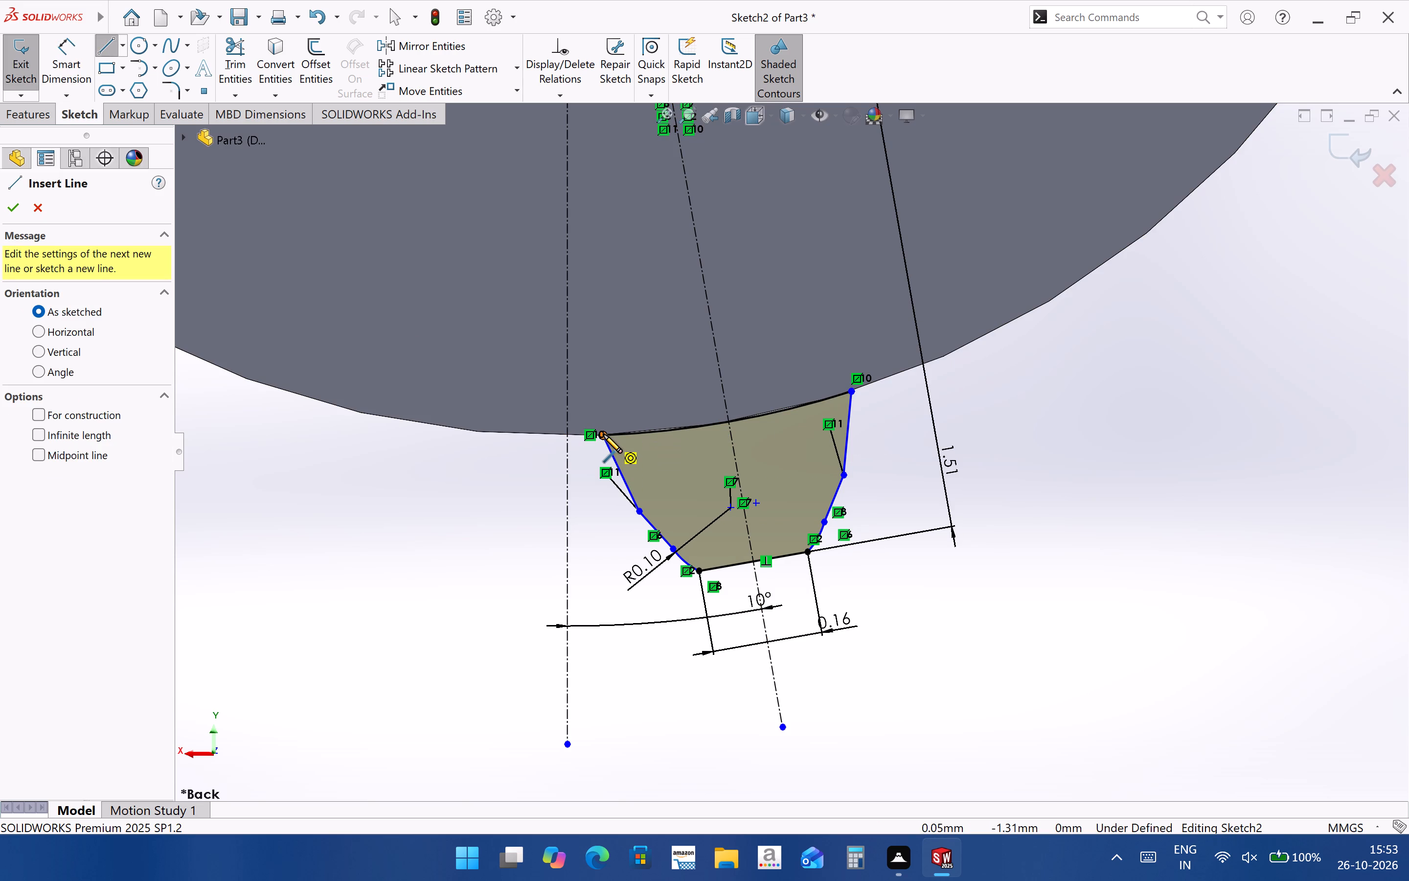
click(853, 391)
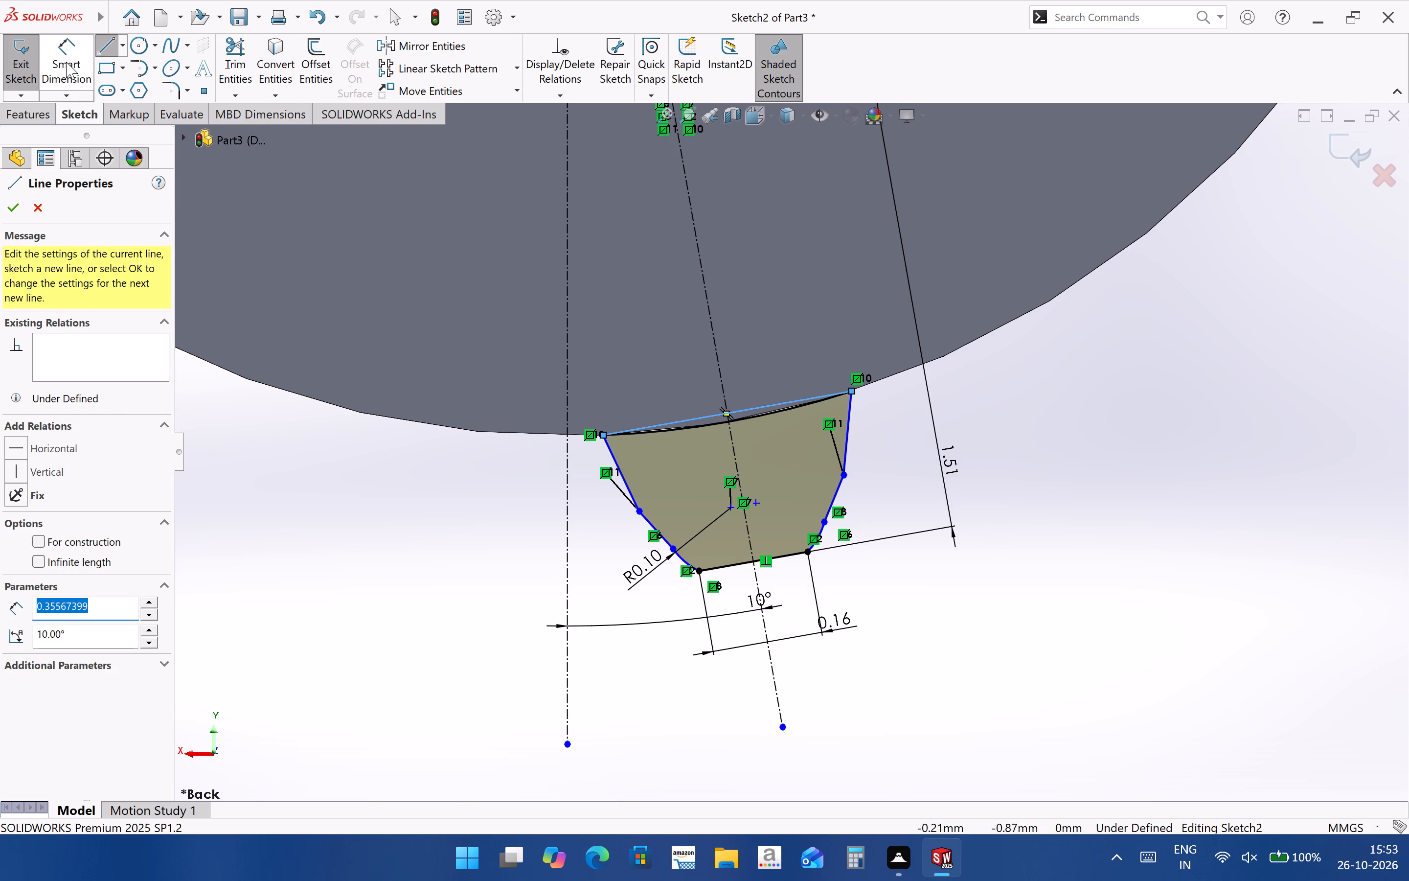
click(64, 61)
click(672, 422)
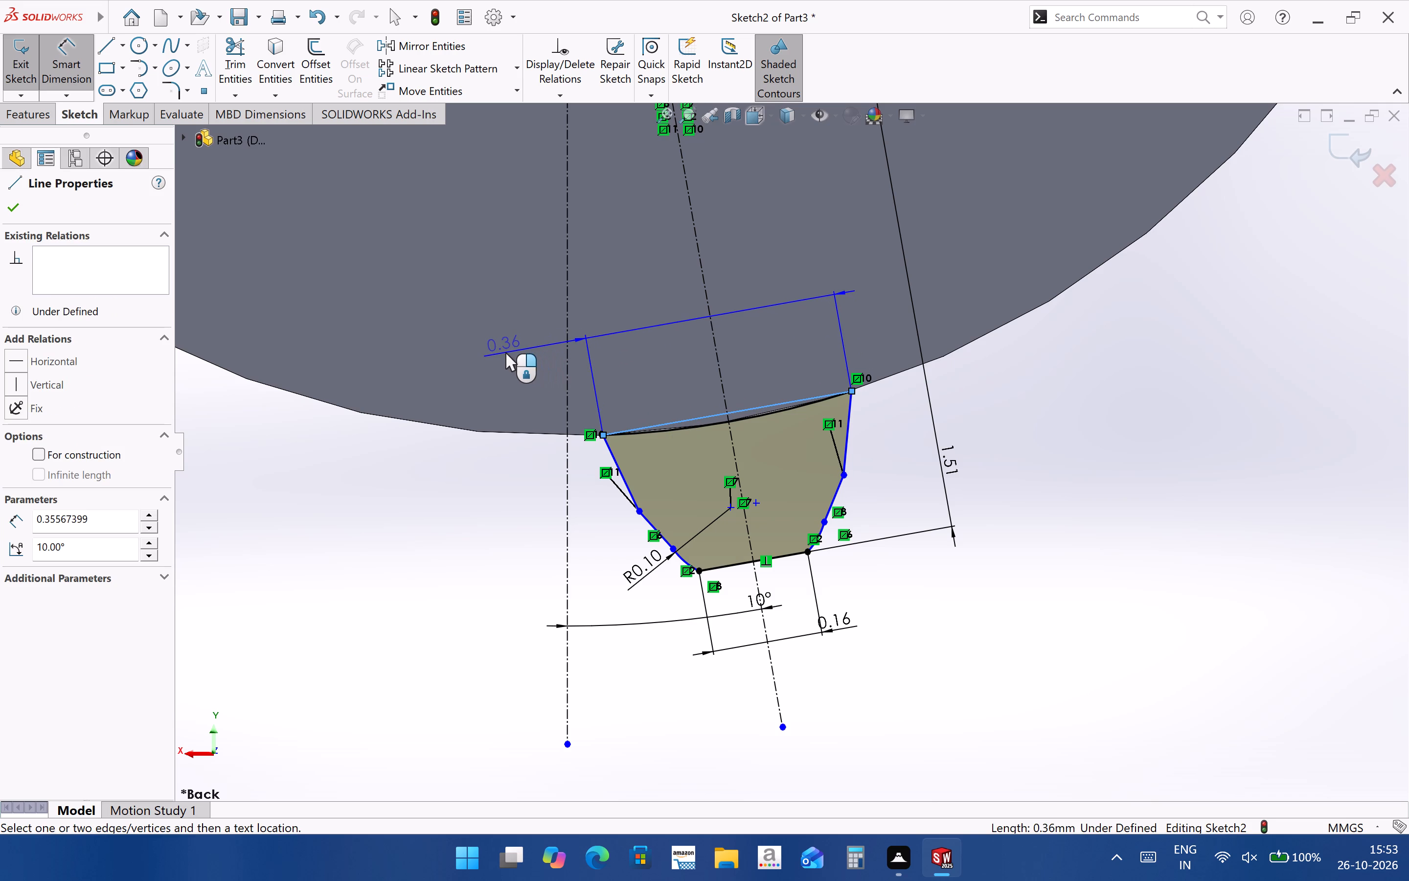
key(Escape)
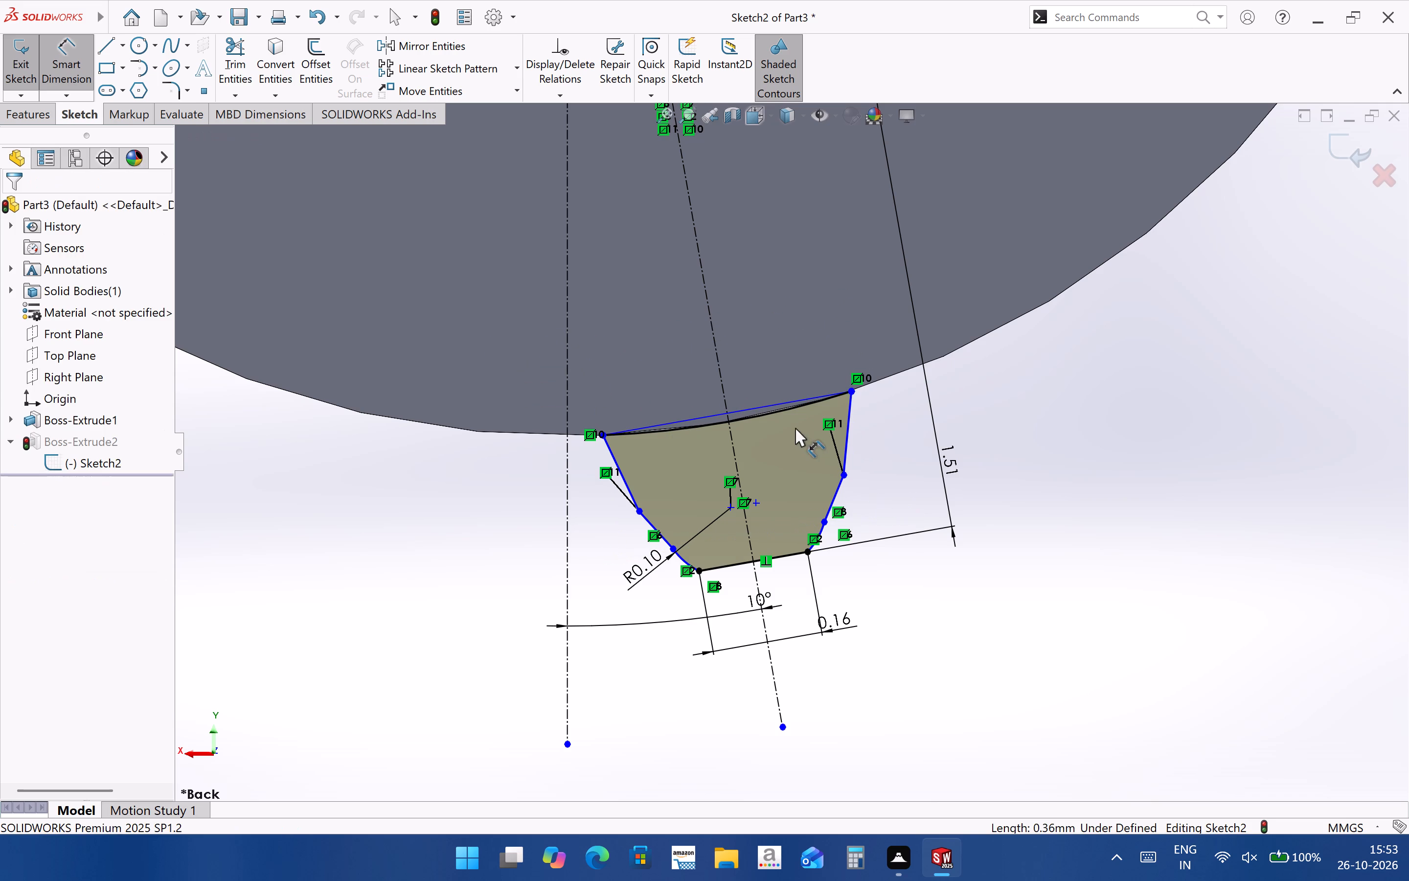
click(786, 404)
key(Delete)
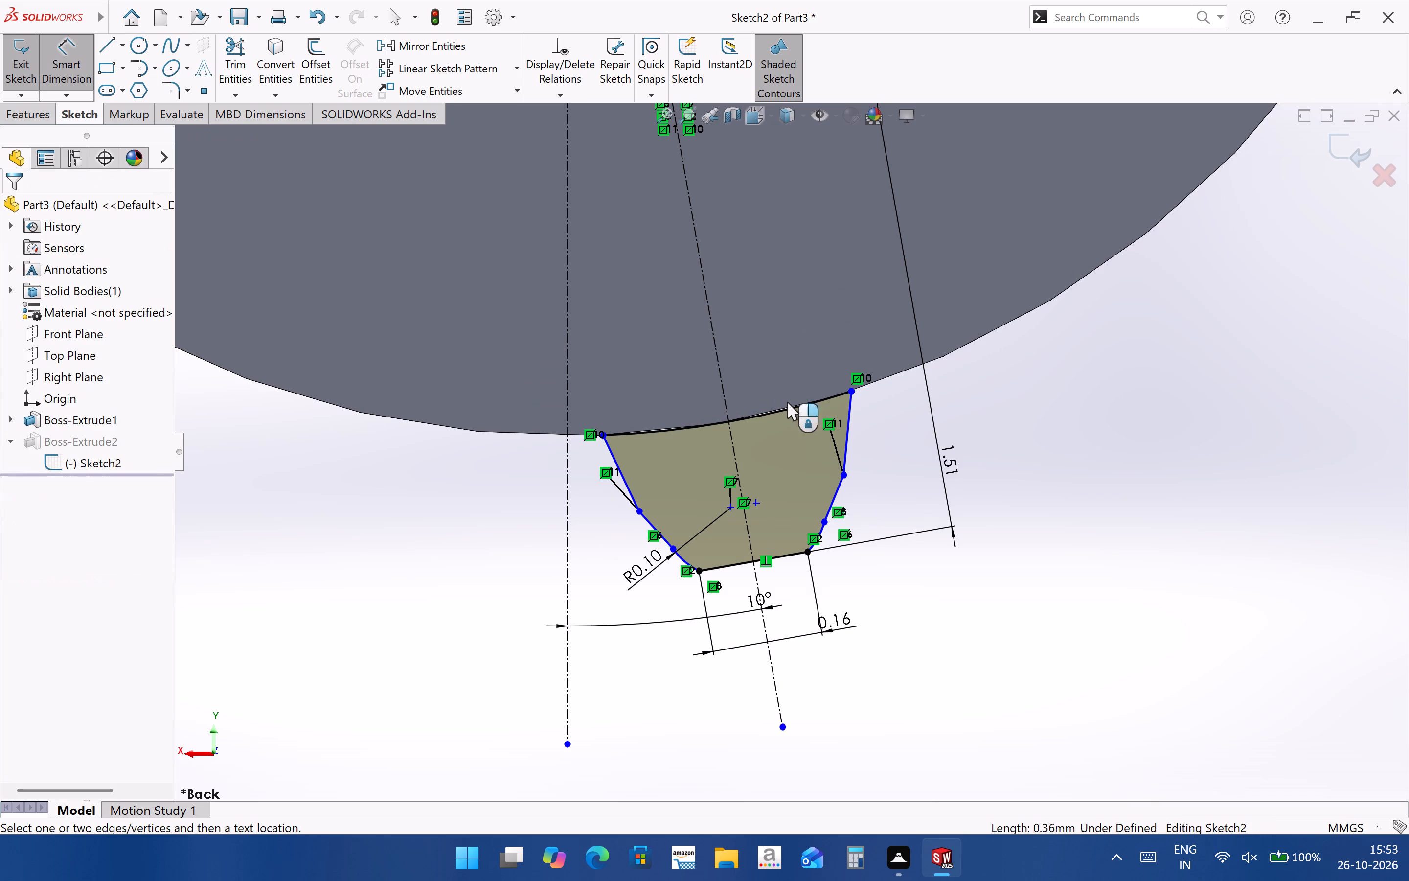
click(1329, 147)
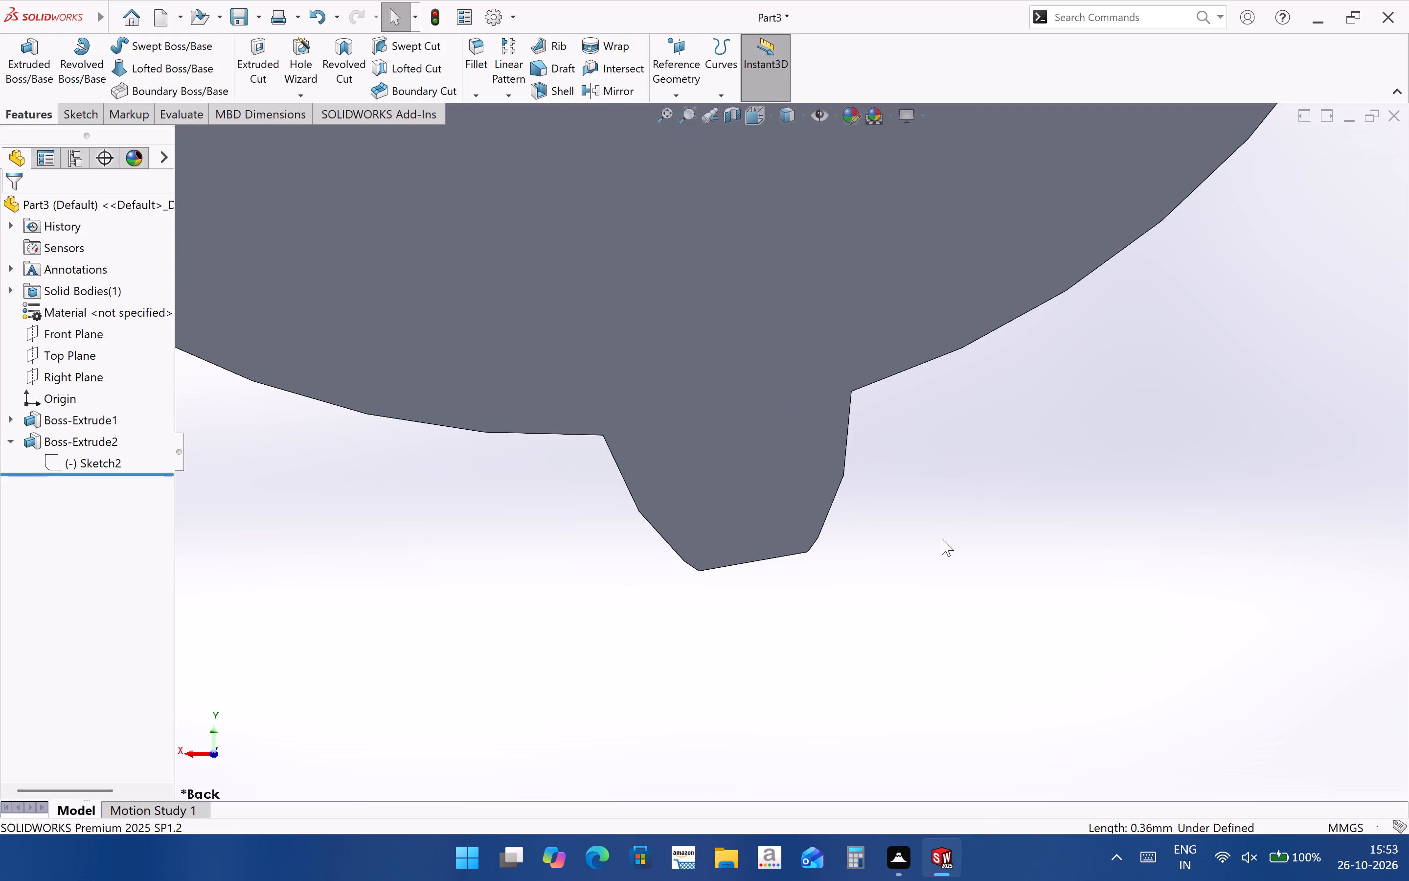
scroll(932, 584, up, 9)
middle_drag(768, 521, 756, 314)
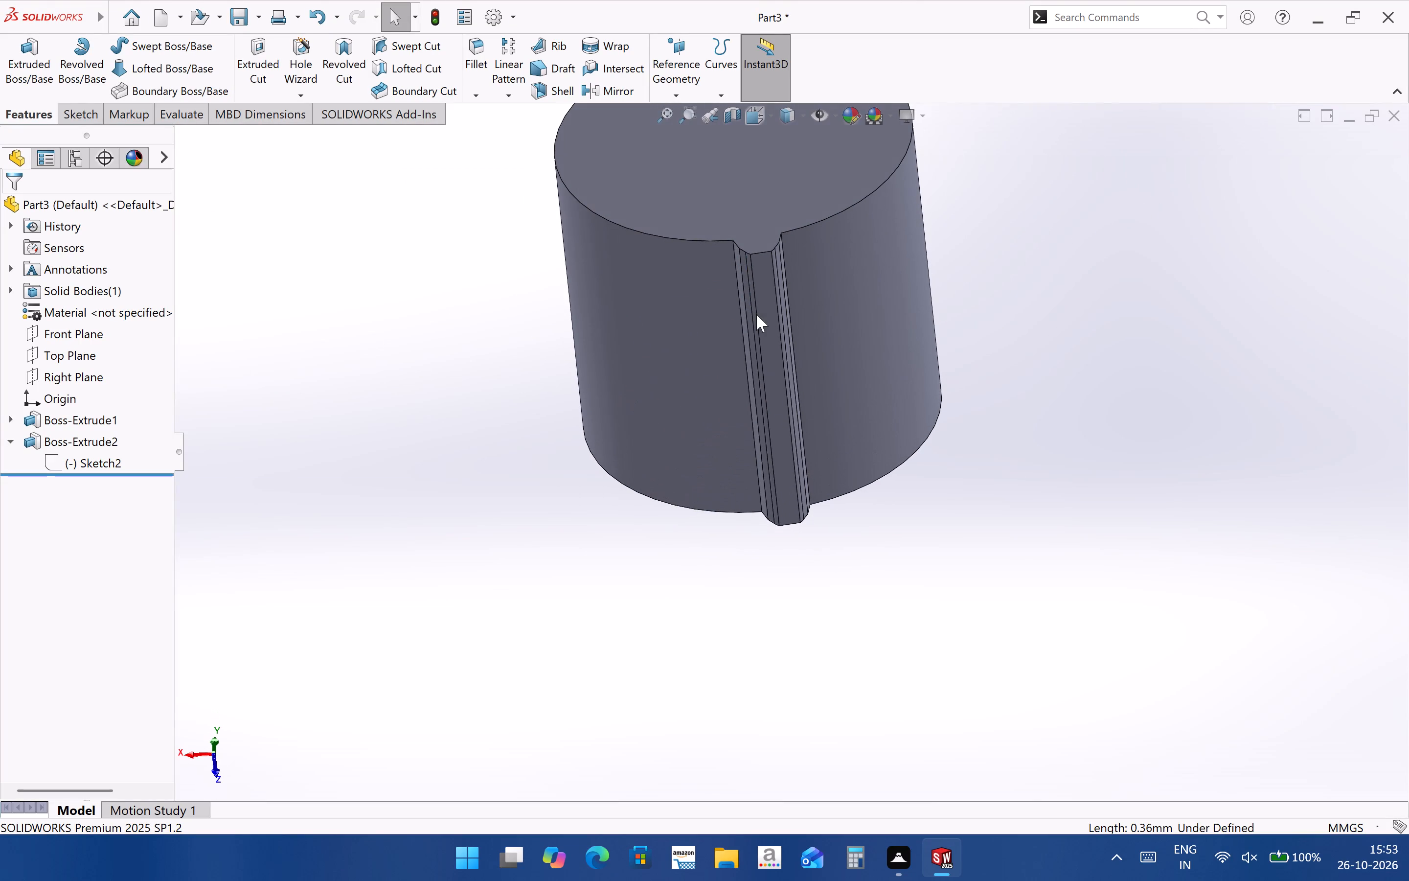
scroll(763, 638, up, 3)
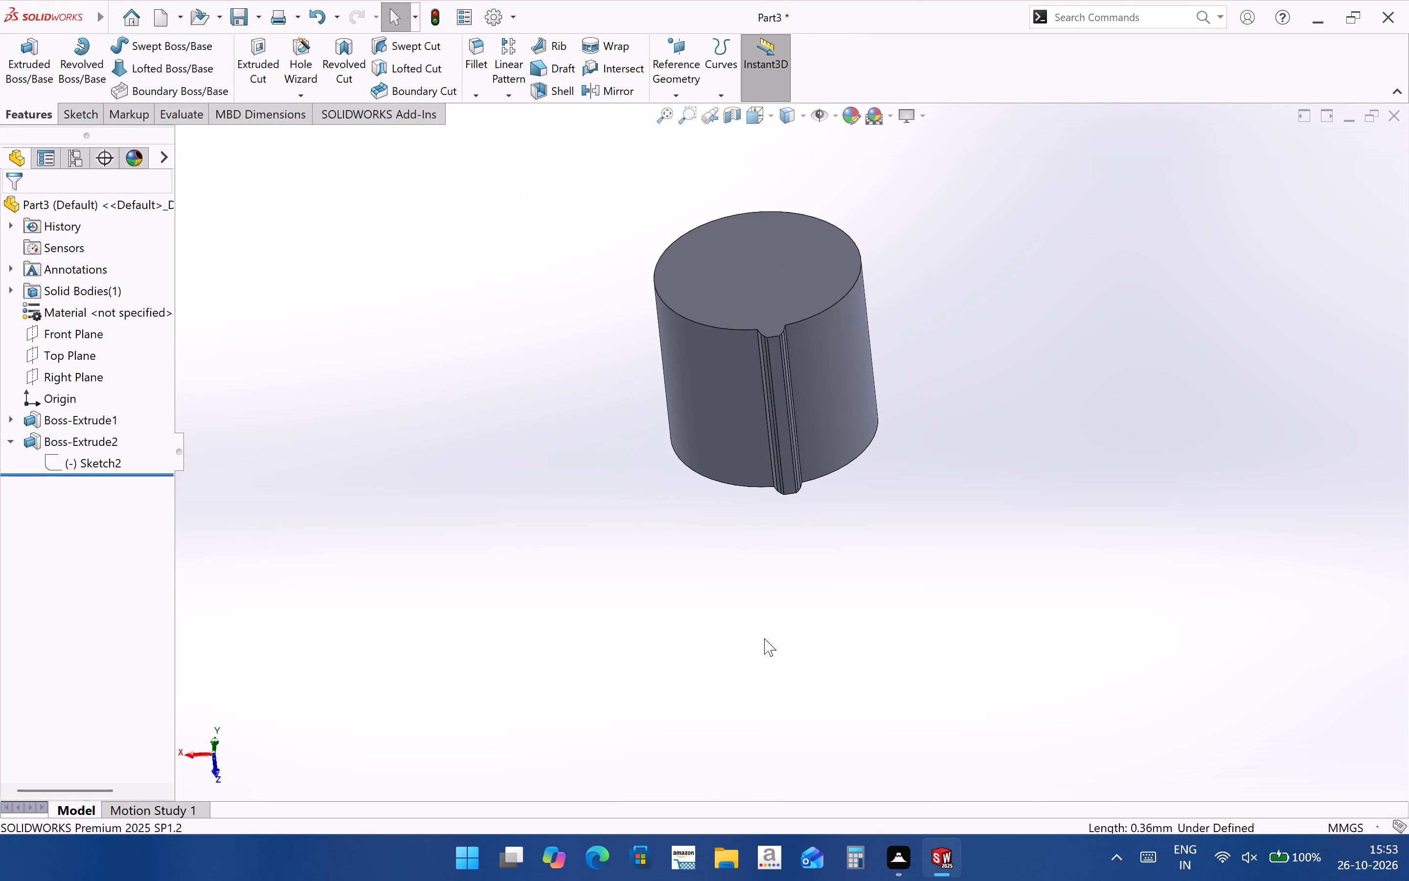
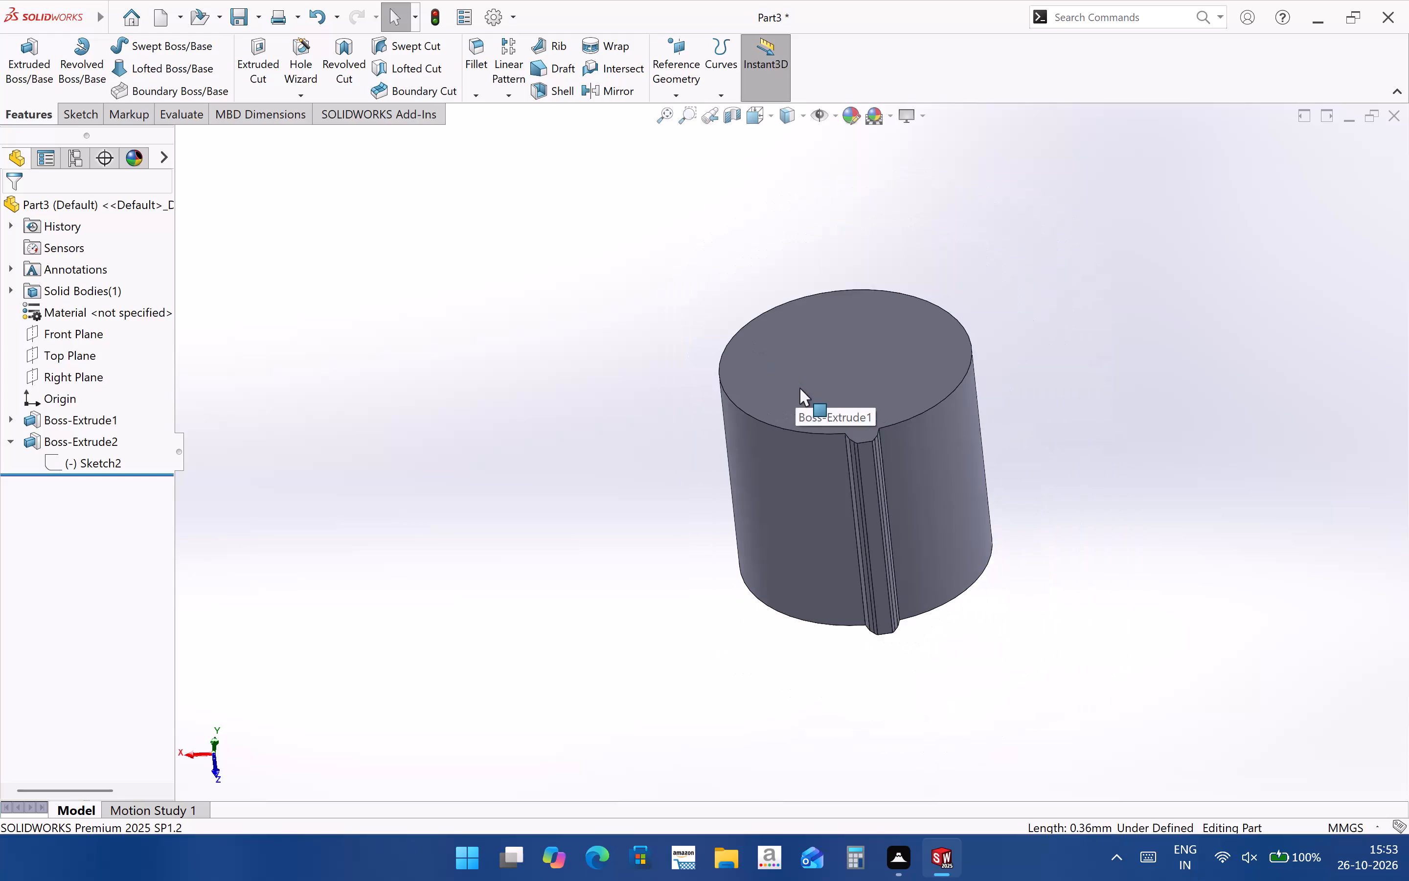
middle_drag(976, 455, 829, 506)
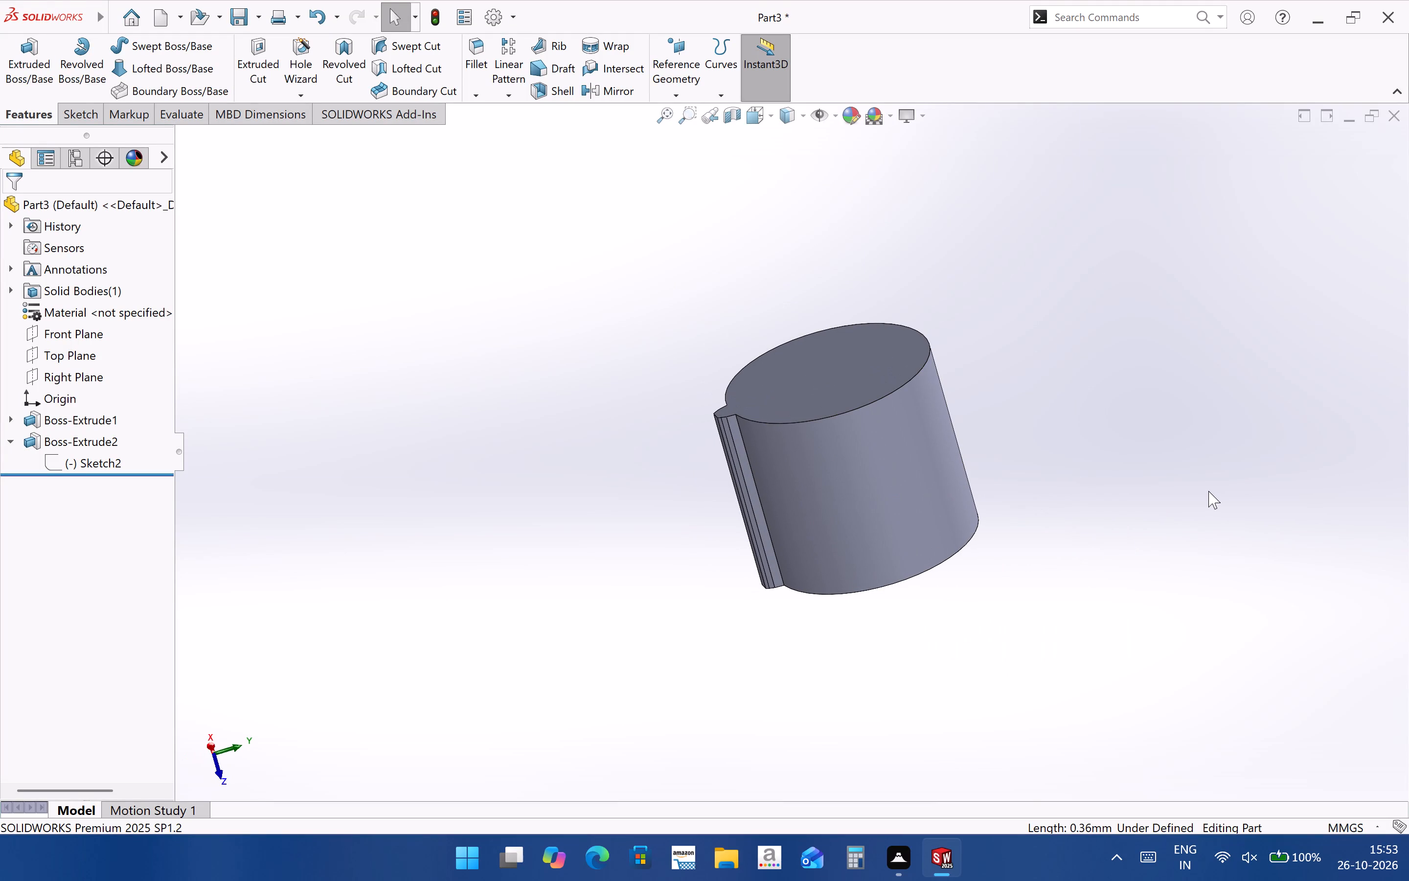
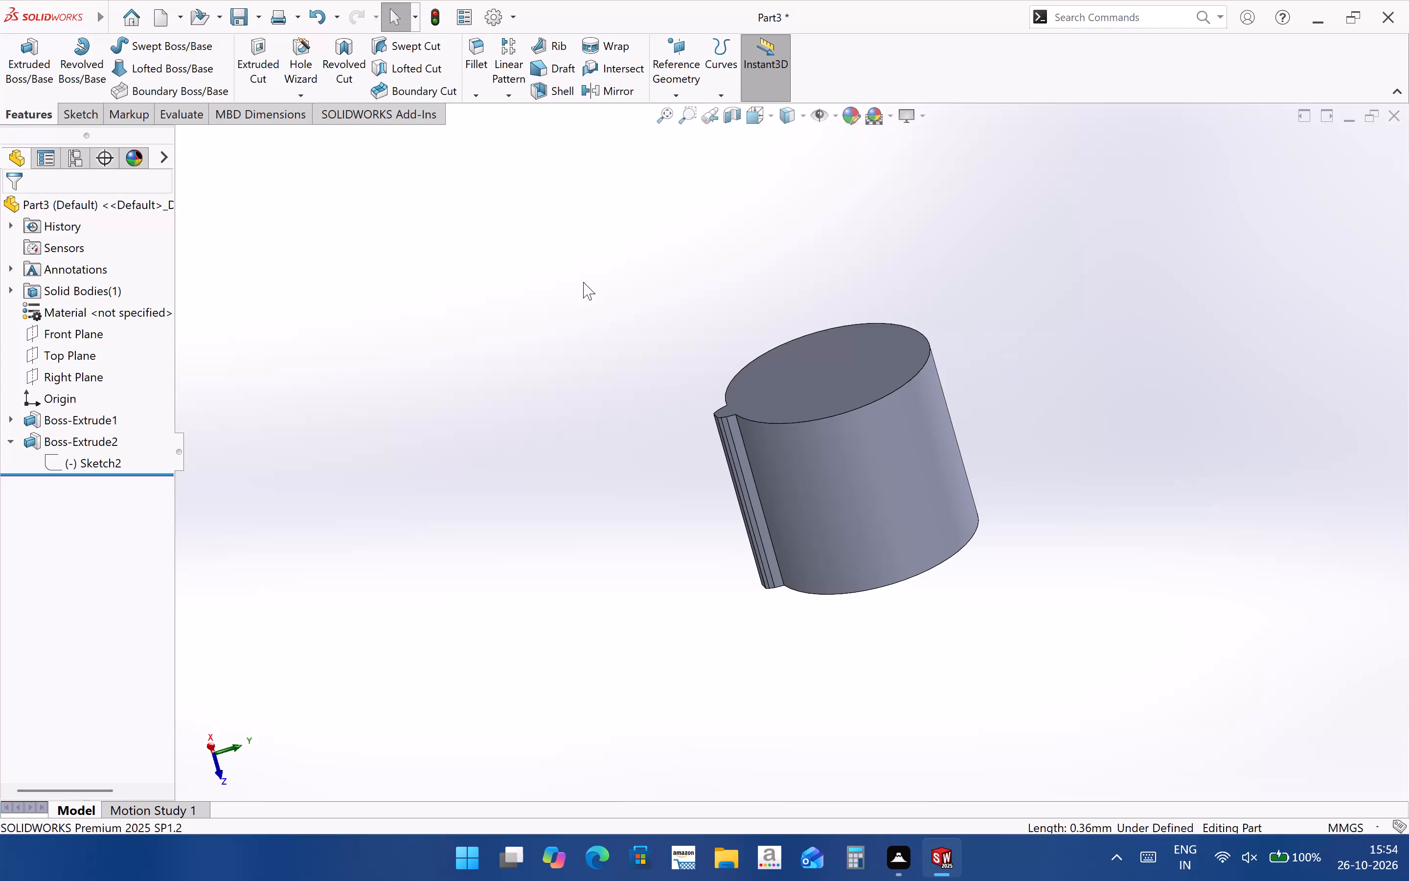
Delete the tooth's extrude feature Boss-Extrude2 while keeping its profile sketch.
click(99, 448)
right_click(98, 448)
click(137, 553)
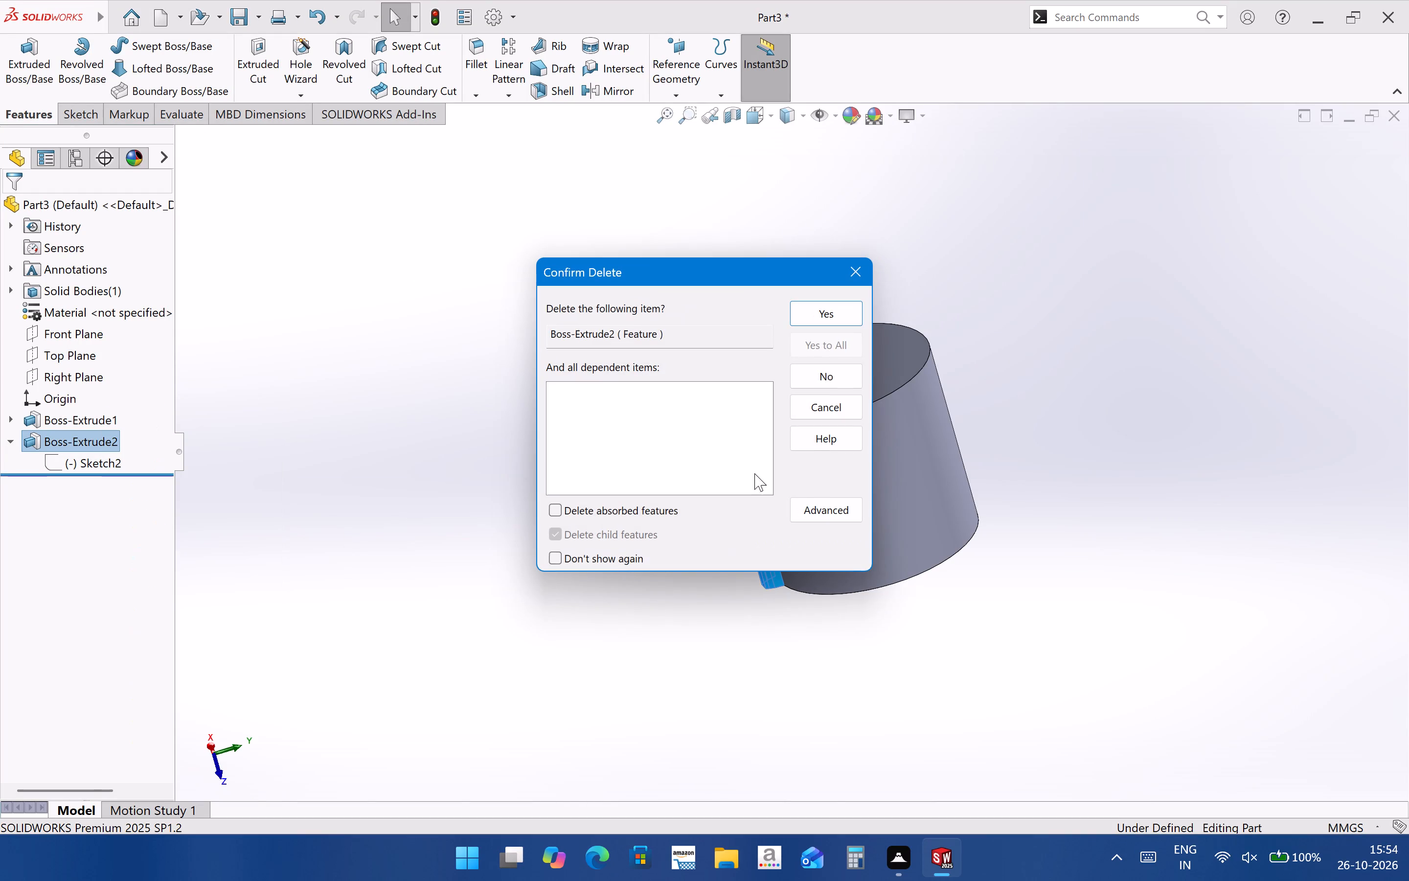
click(828, 314)
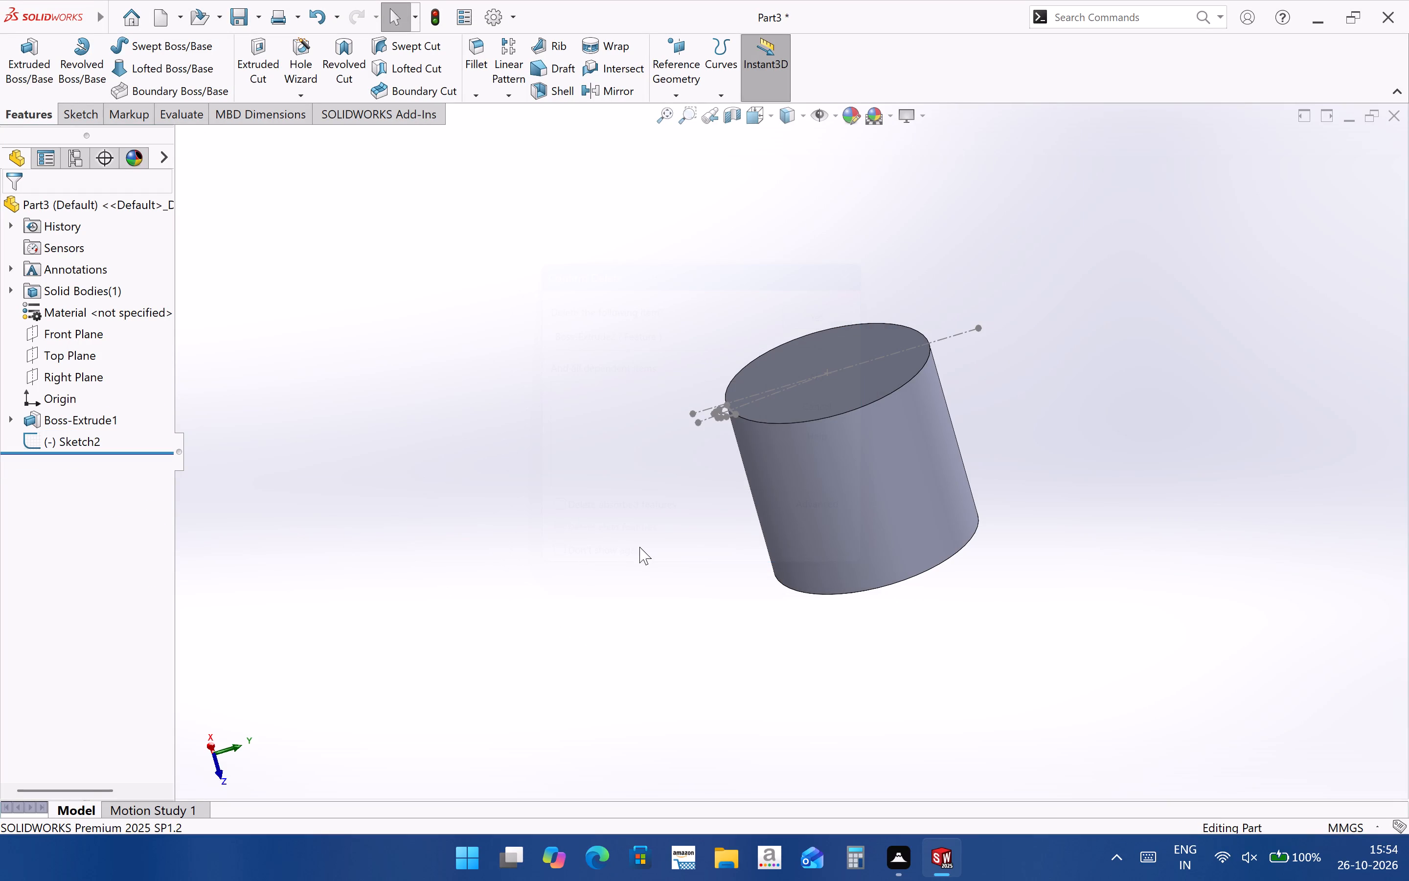
click(639, 547)
Start a new sketch on the Top Plane.
middle_drag(872, 454, 947, 647)
scroll(829, 557, down, 4)
middle_drag(825, 556, 772, 390)
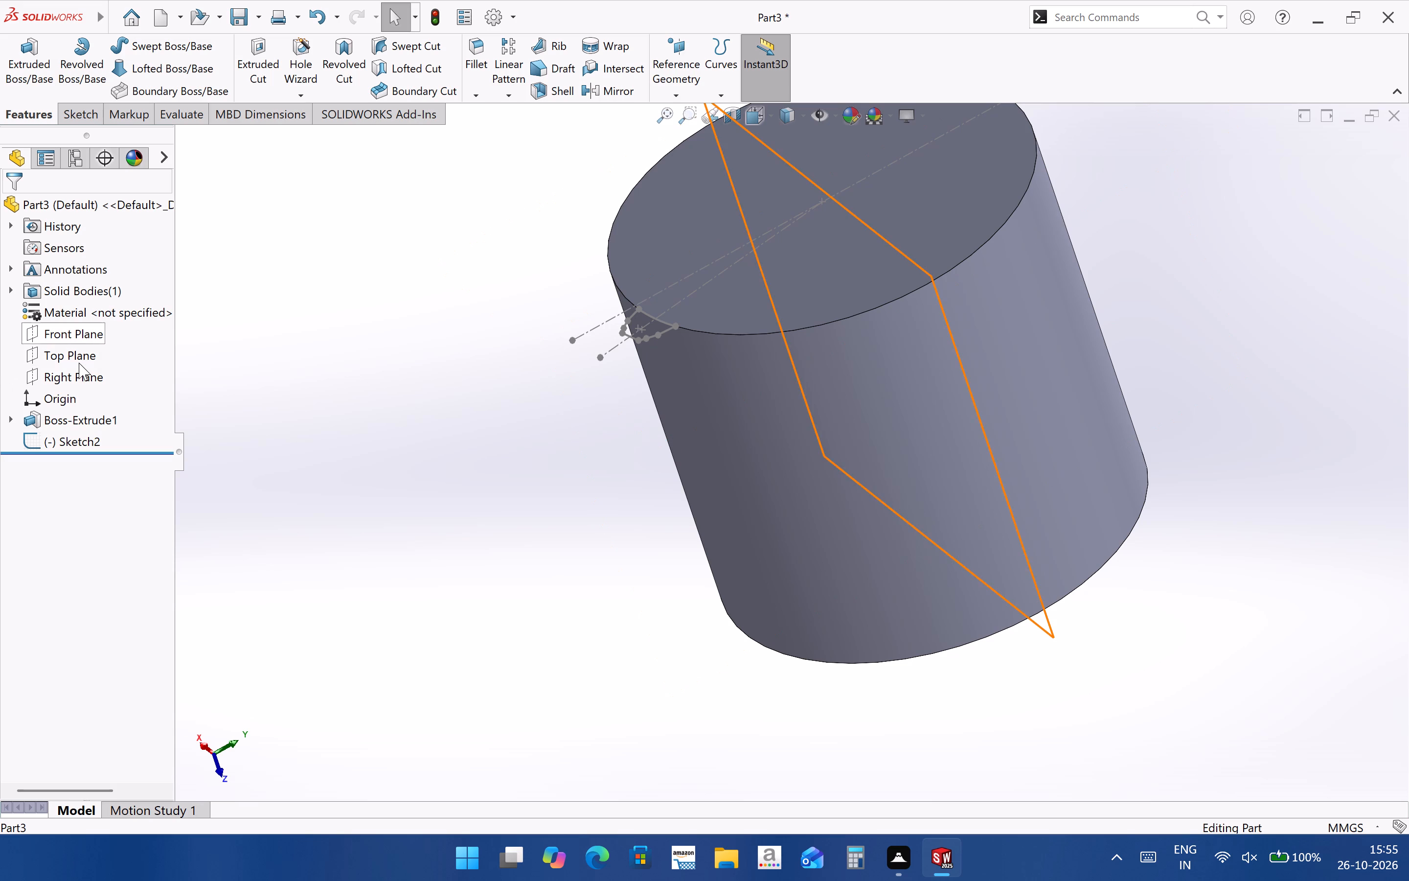
click(79, 363)
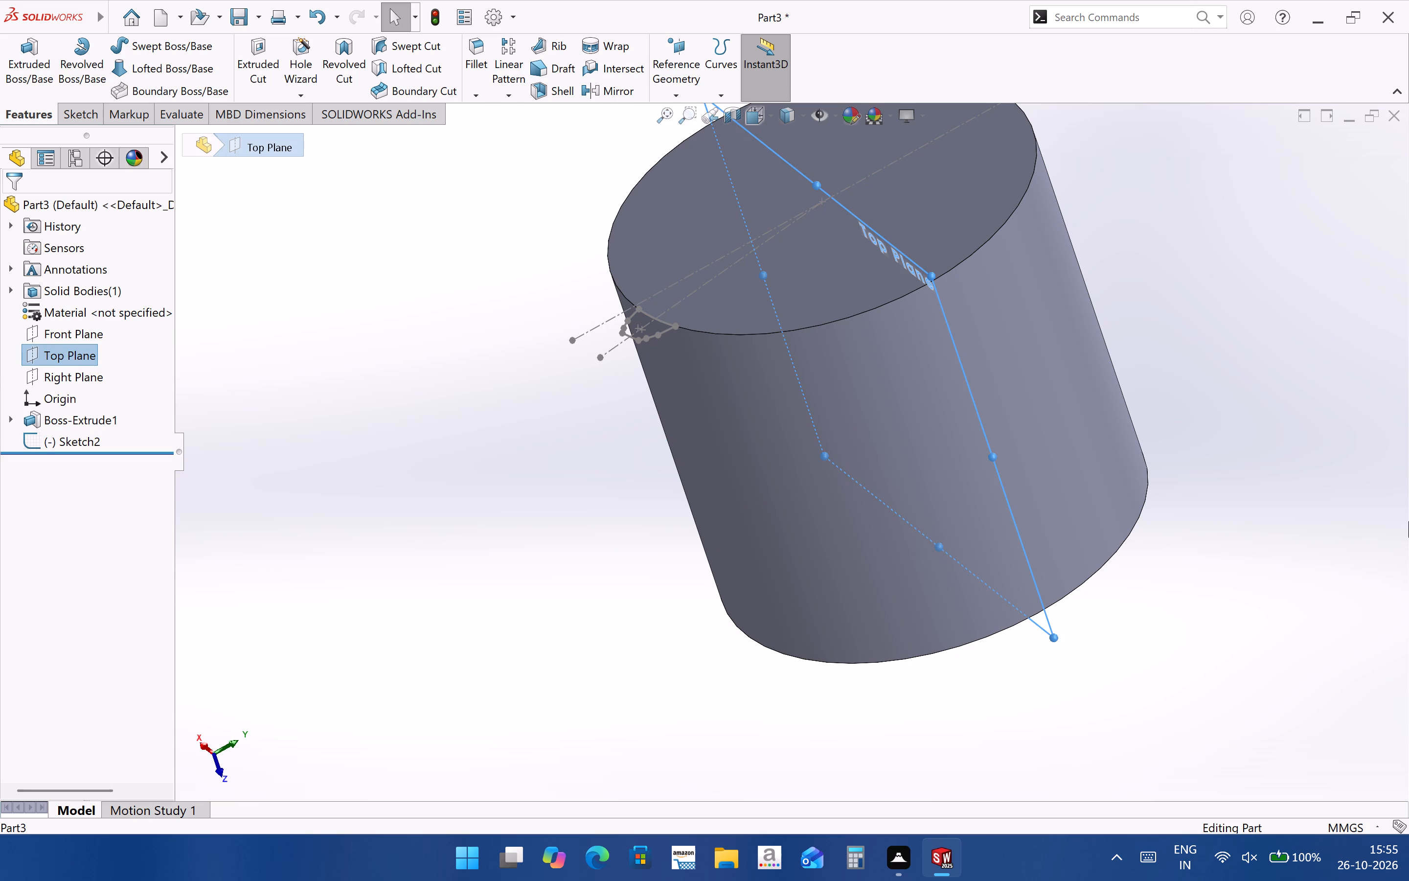
key(ctrl+8)
scroll(892, 409, up, 4)
click(65, 360)
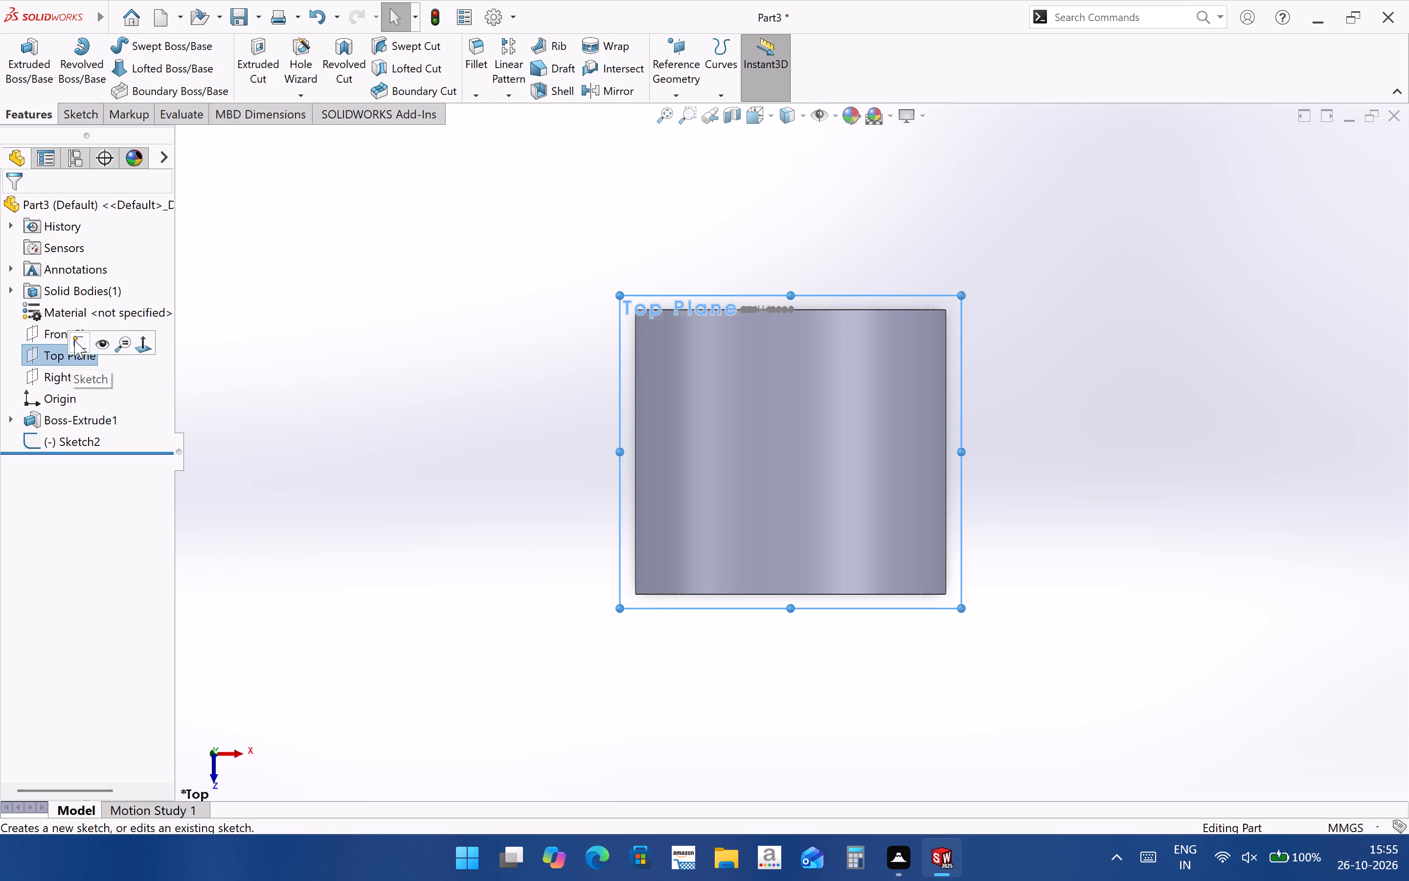
click(74, 340)
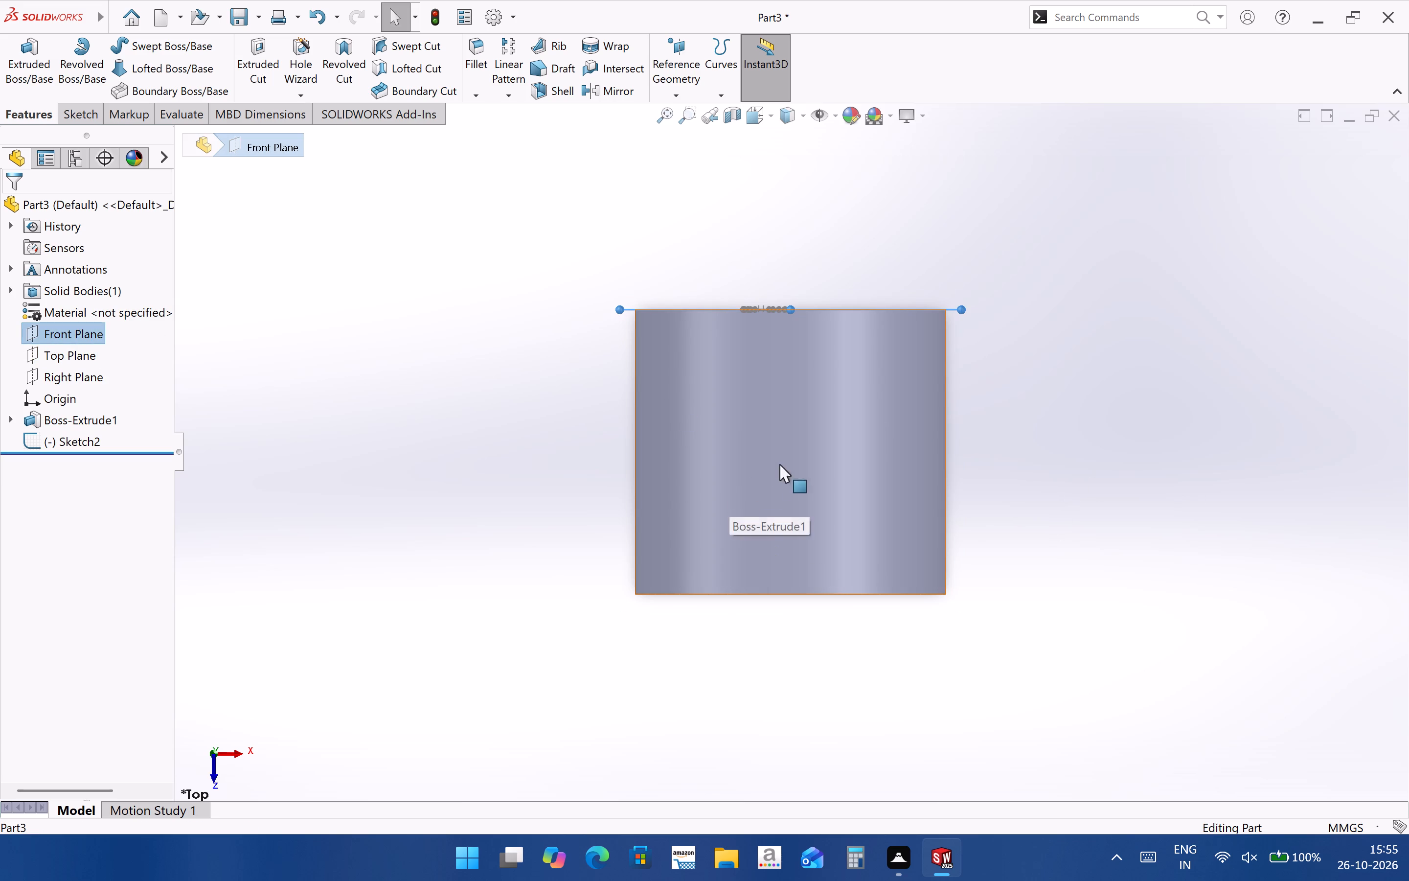
middle_drag(779, 464, 757, 540)
click(54, 359)
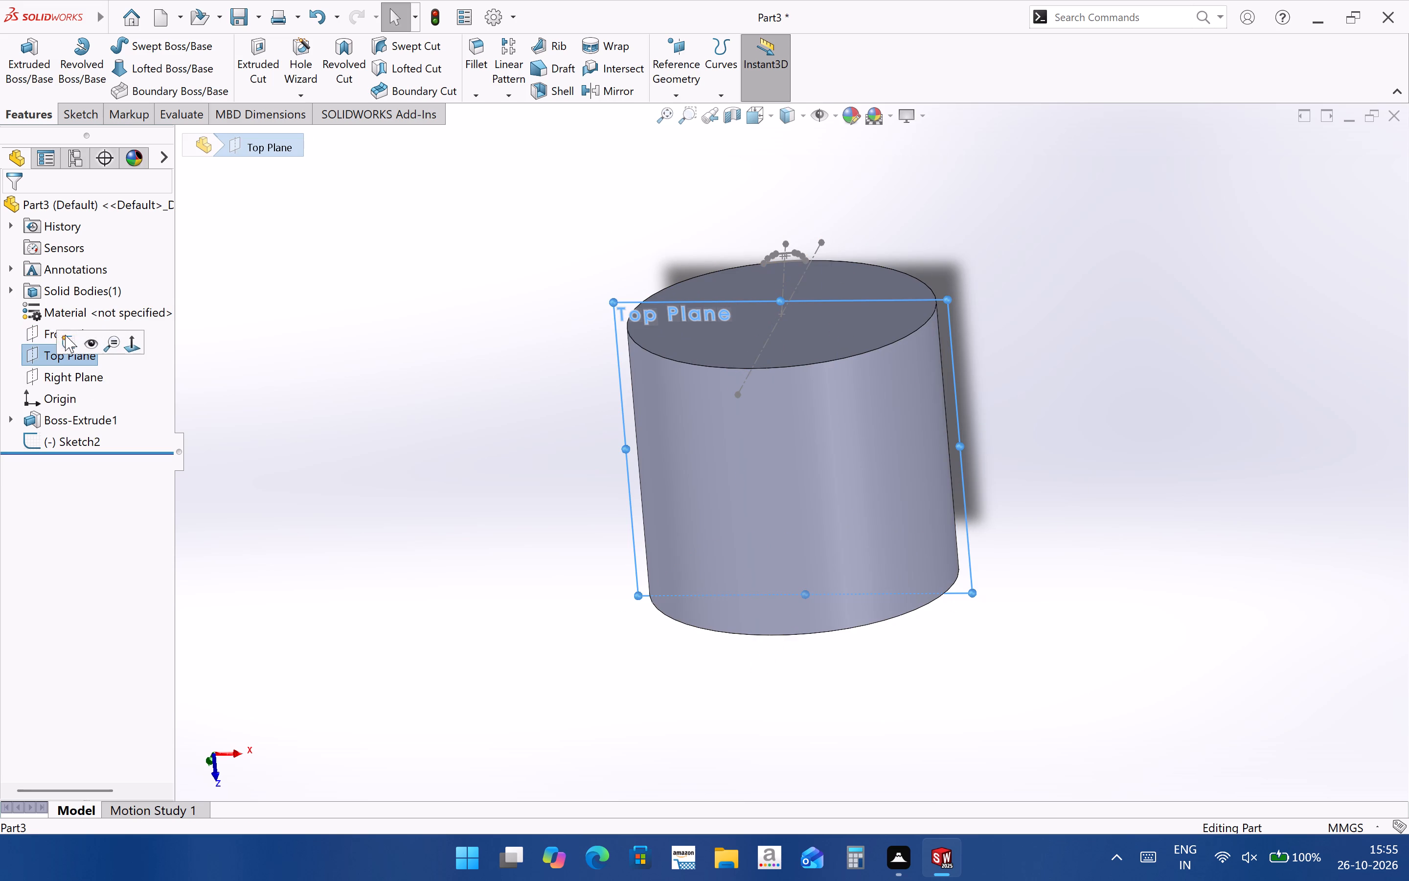
click(65, 335)
scroll(870, 530, up, 4)
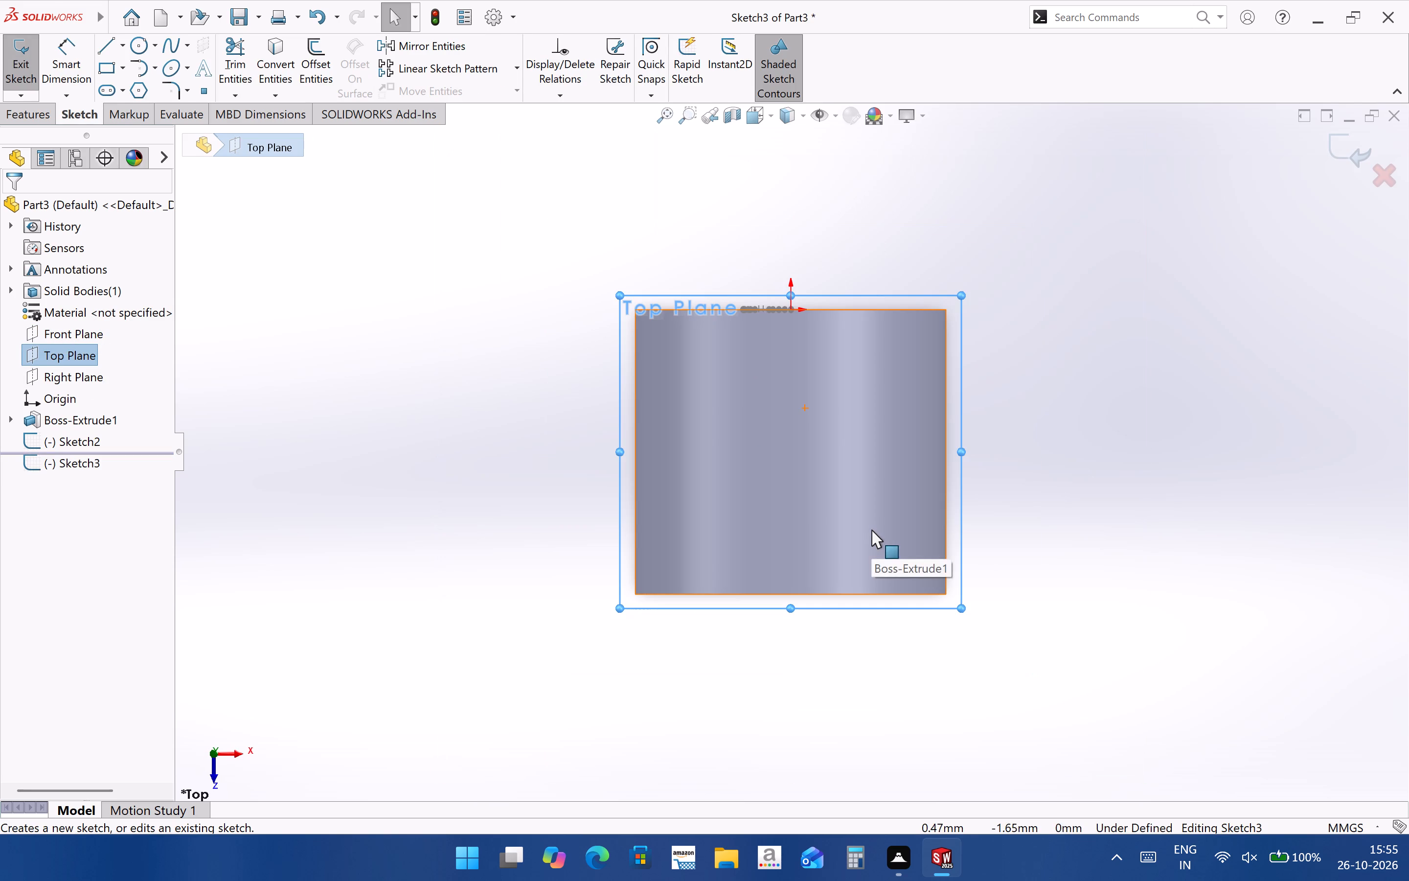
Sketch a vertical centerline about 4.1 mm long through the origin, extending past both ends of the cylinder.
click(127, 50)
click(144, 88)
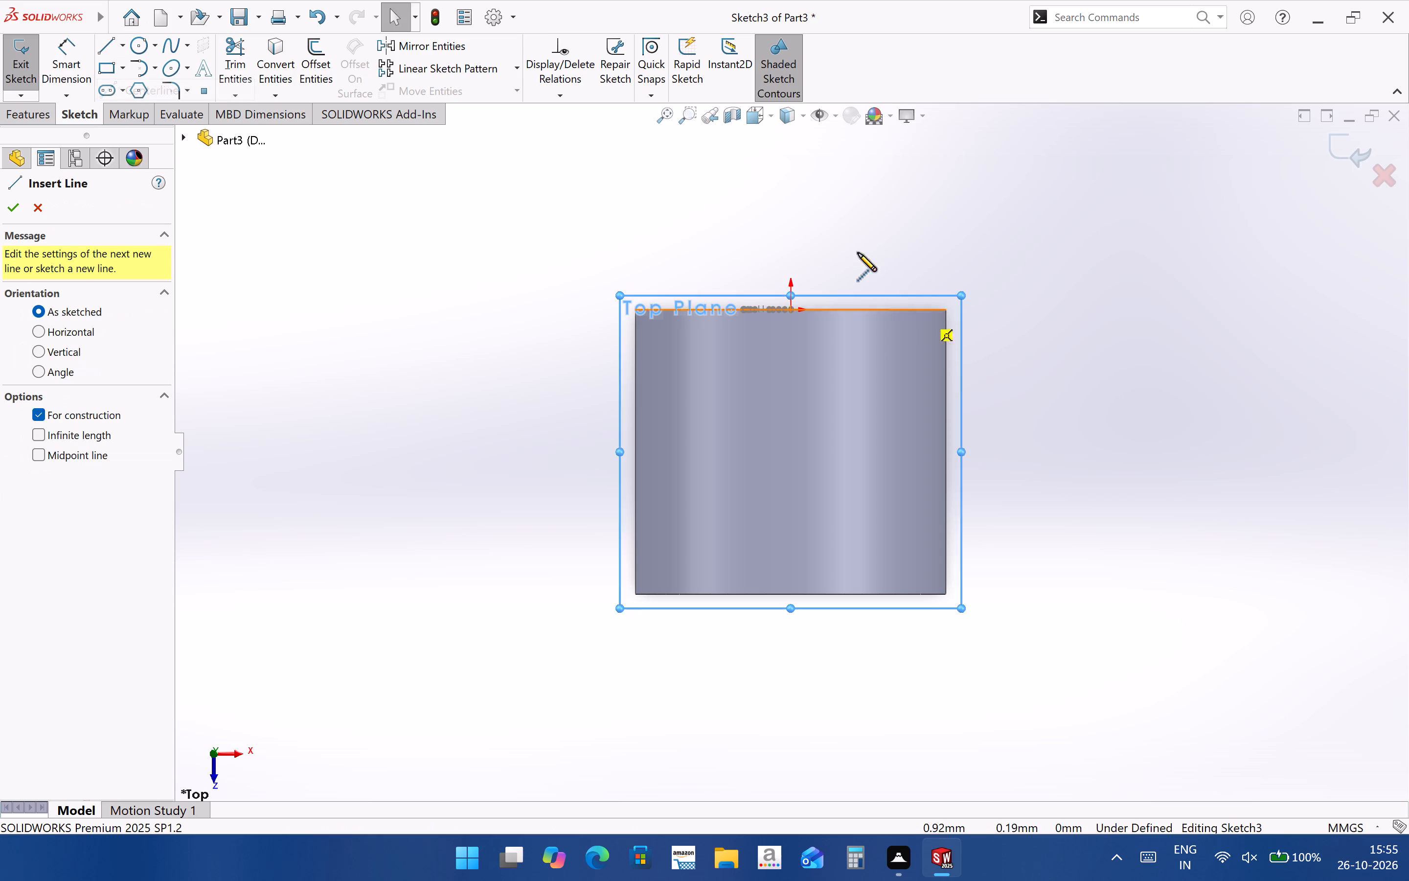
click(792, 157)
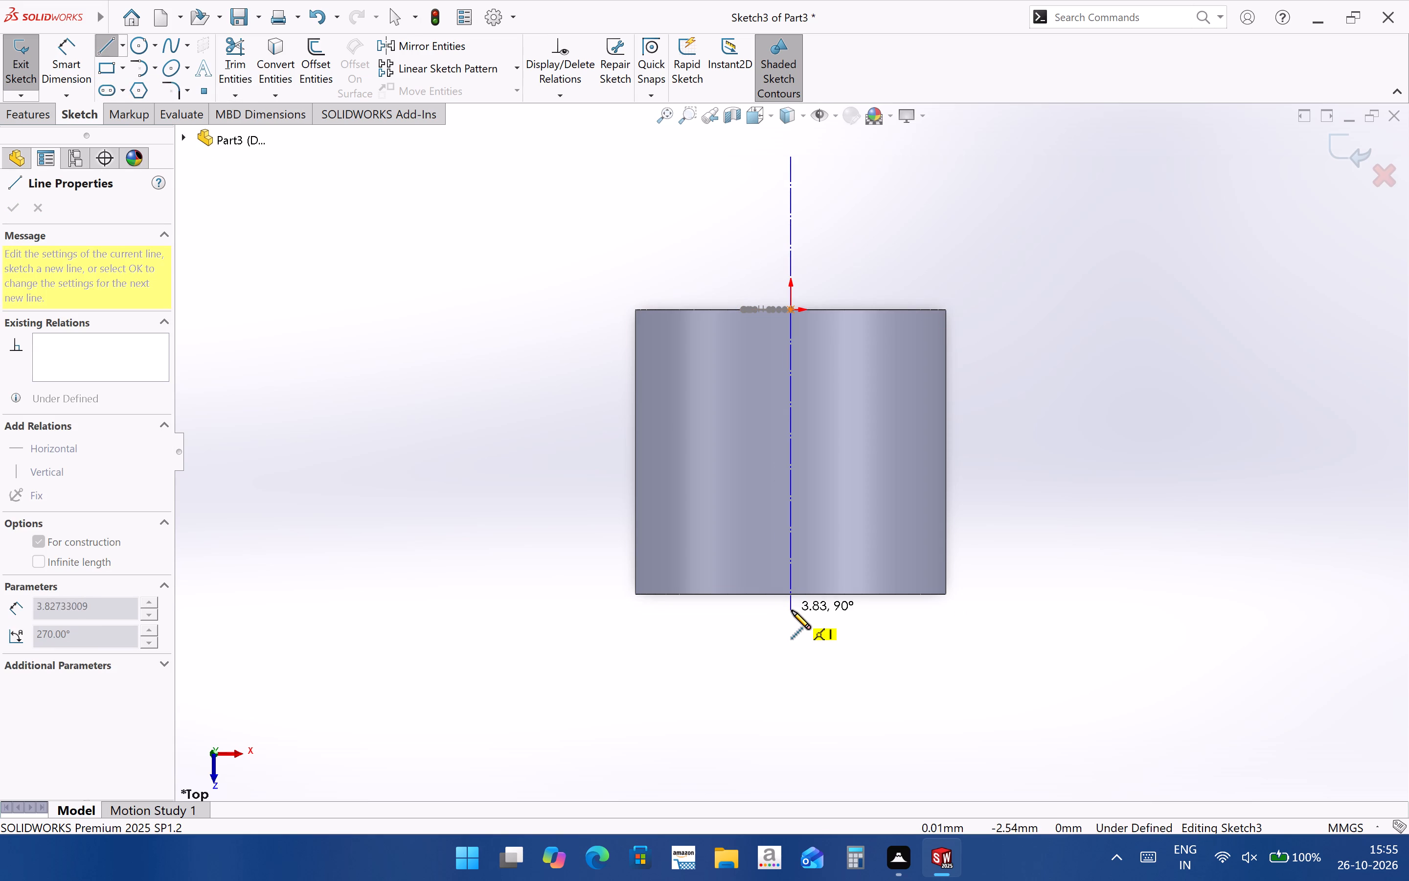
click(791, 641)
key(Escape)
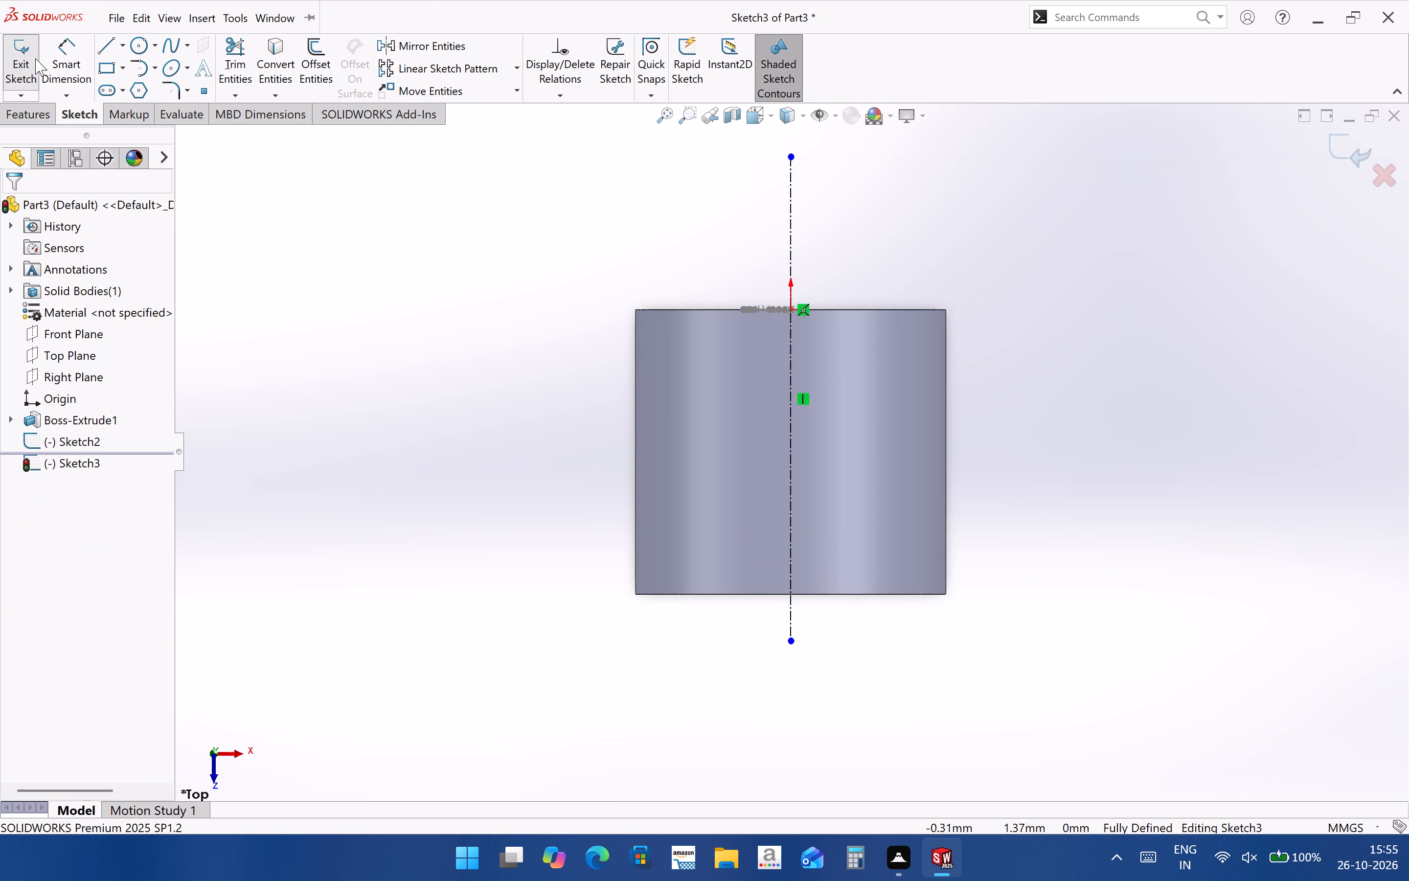
Sketch a slanted line about 2.87 mm long from the cylinder's upper edge down to its lower edge, crossing the middle.
click(112, 50)
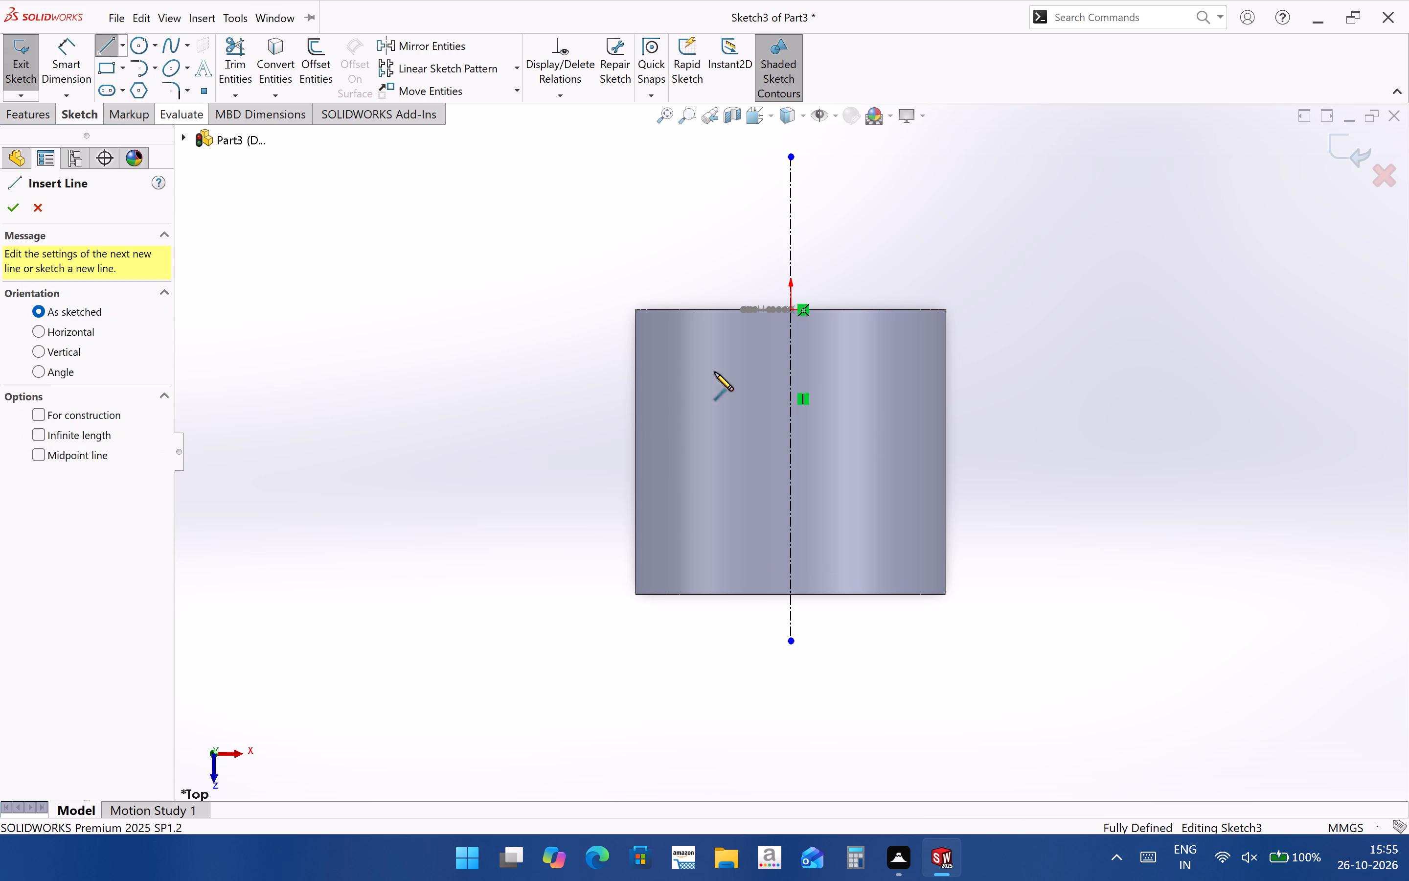
click(899, 309)
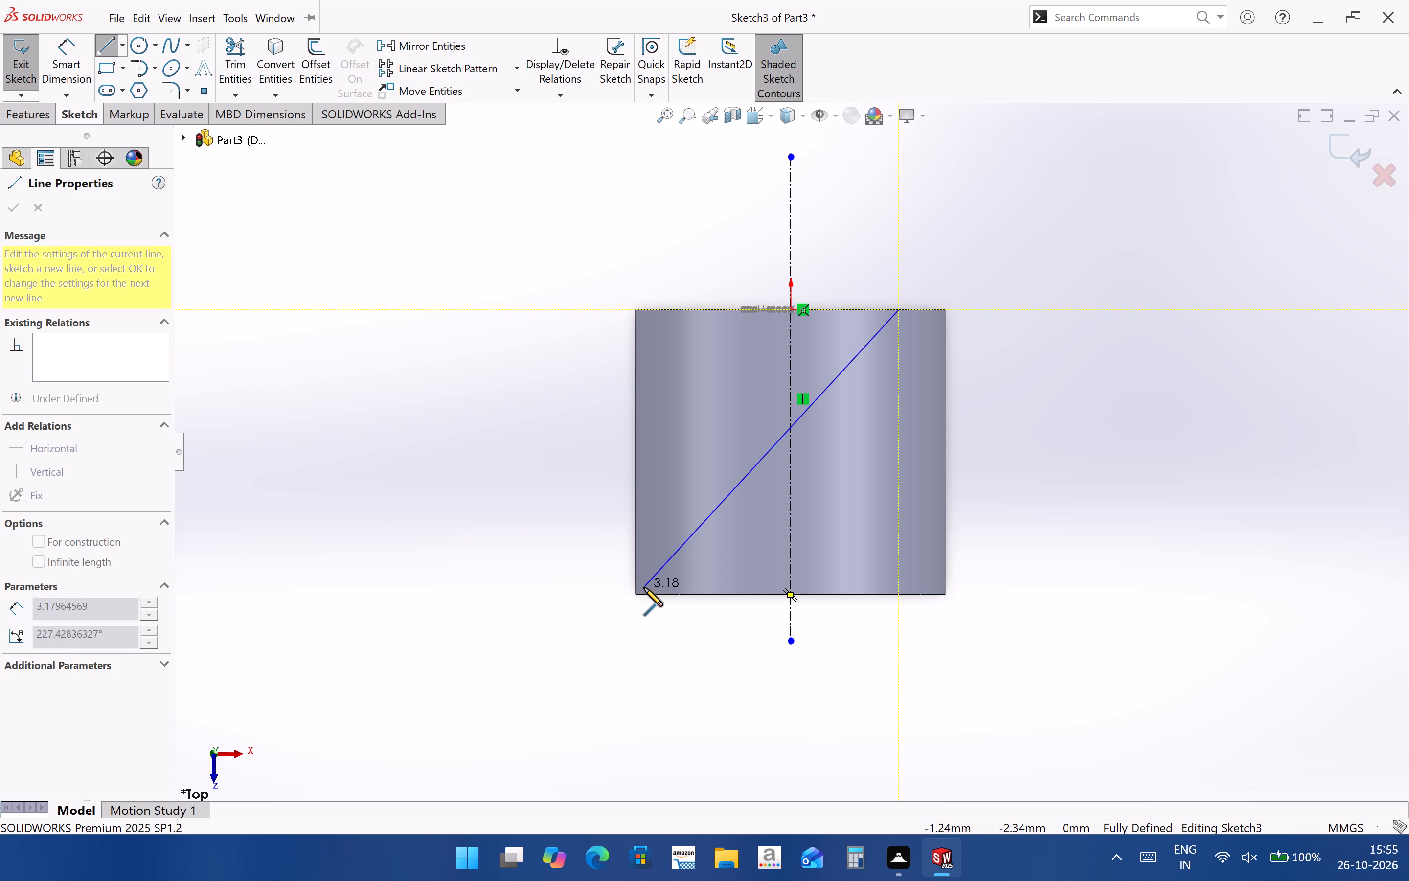
click(711, 595)
key(Escape)
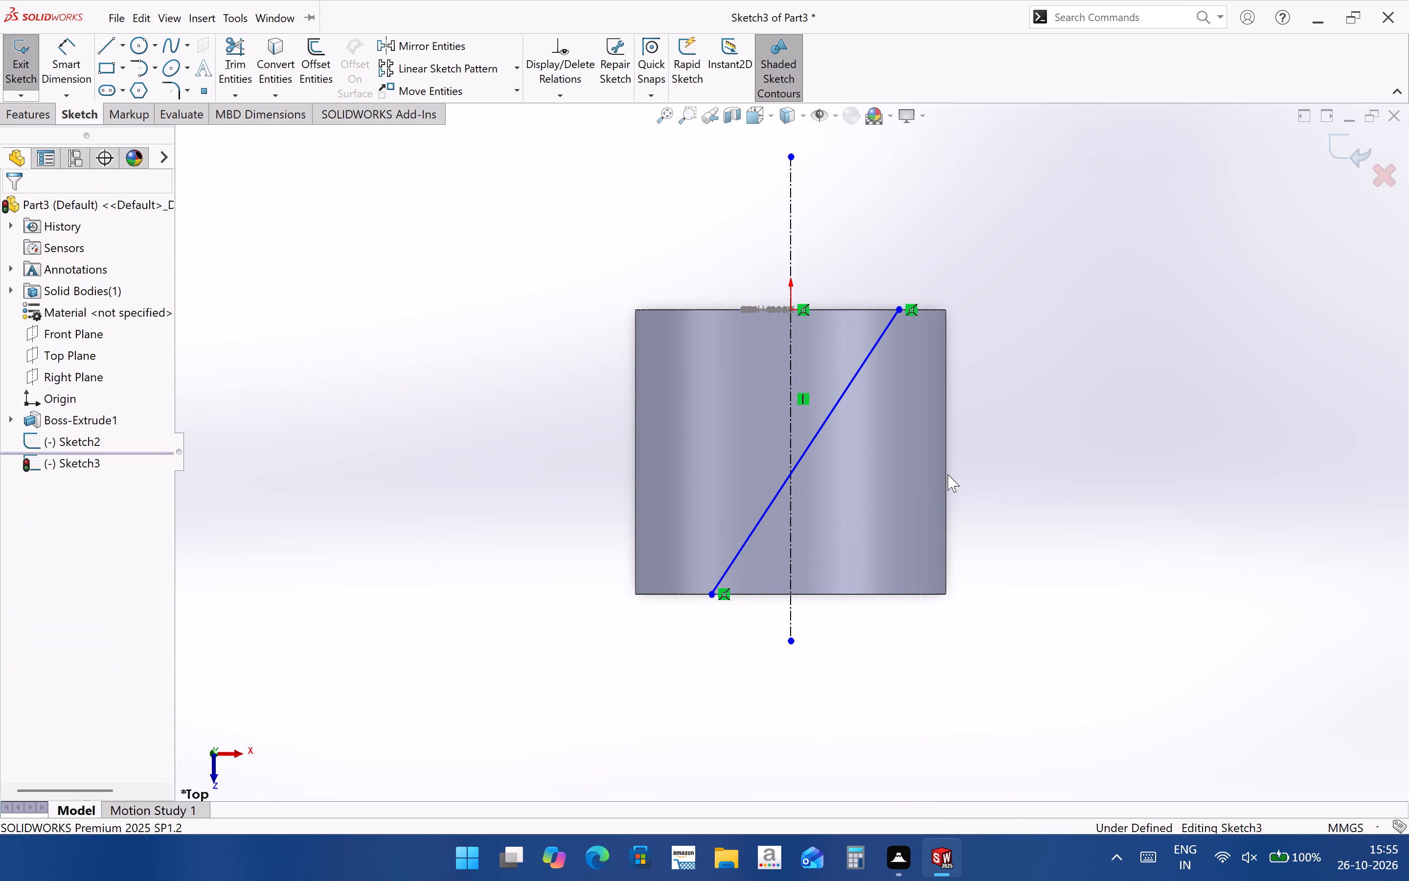
click(848, 389)
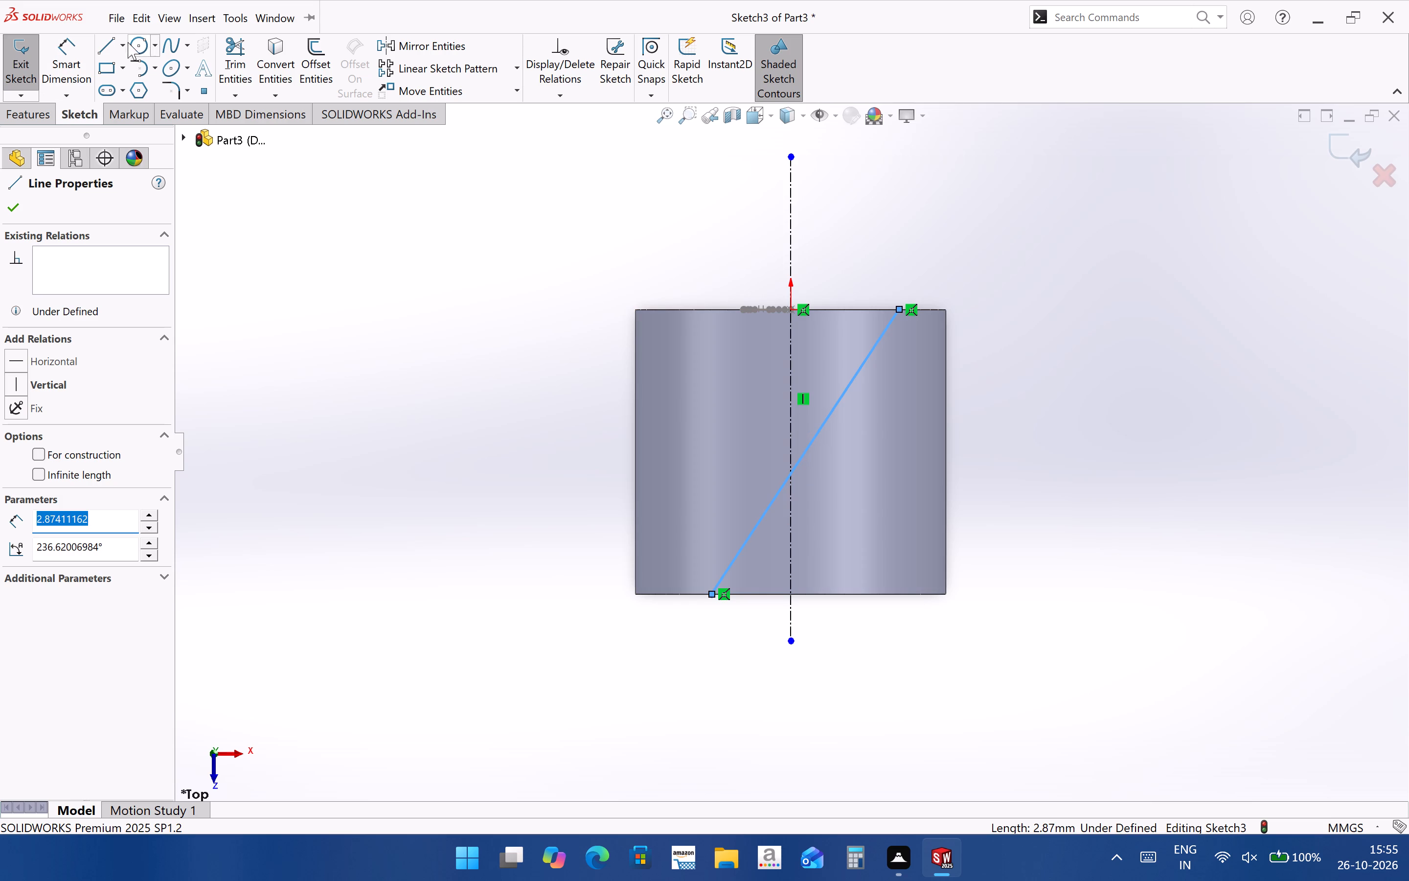
Sketch a horizontal line 2.62 mm long between the midpoints of the cylinder's two side edges.
click(111, 38)
click(635, 449)
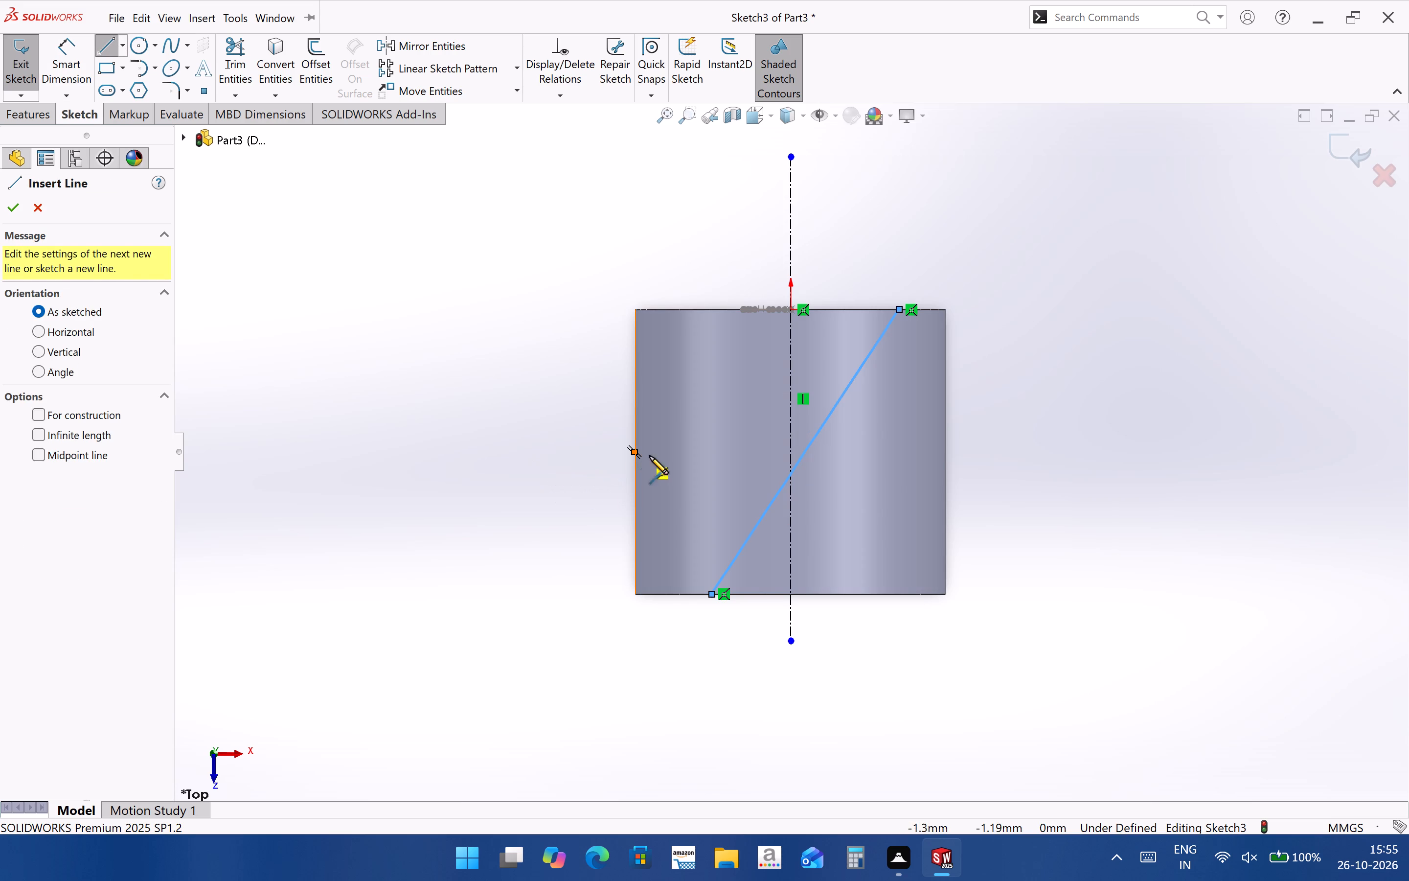
click(945, 451)
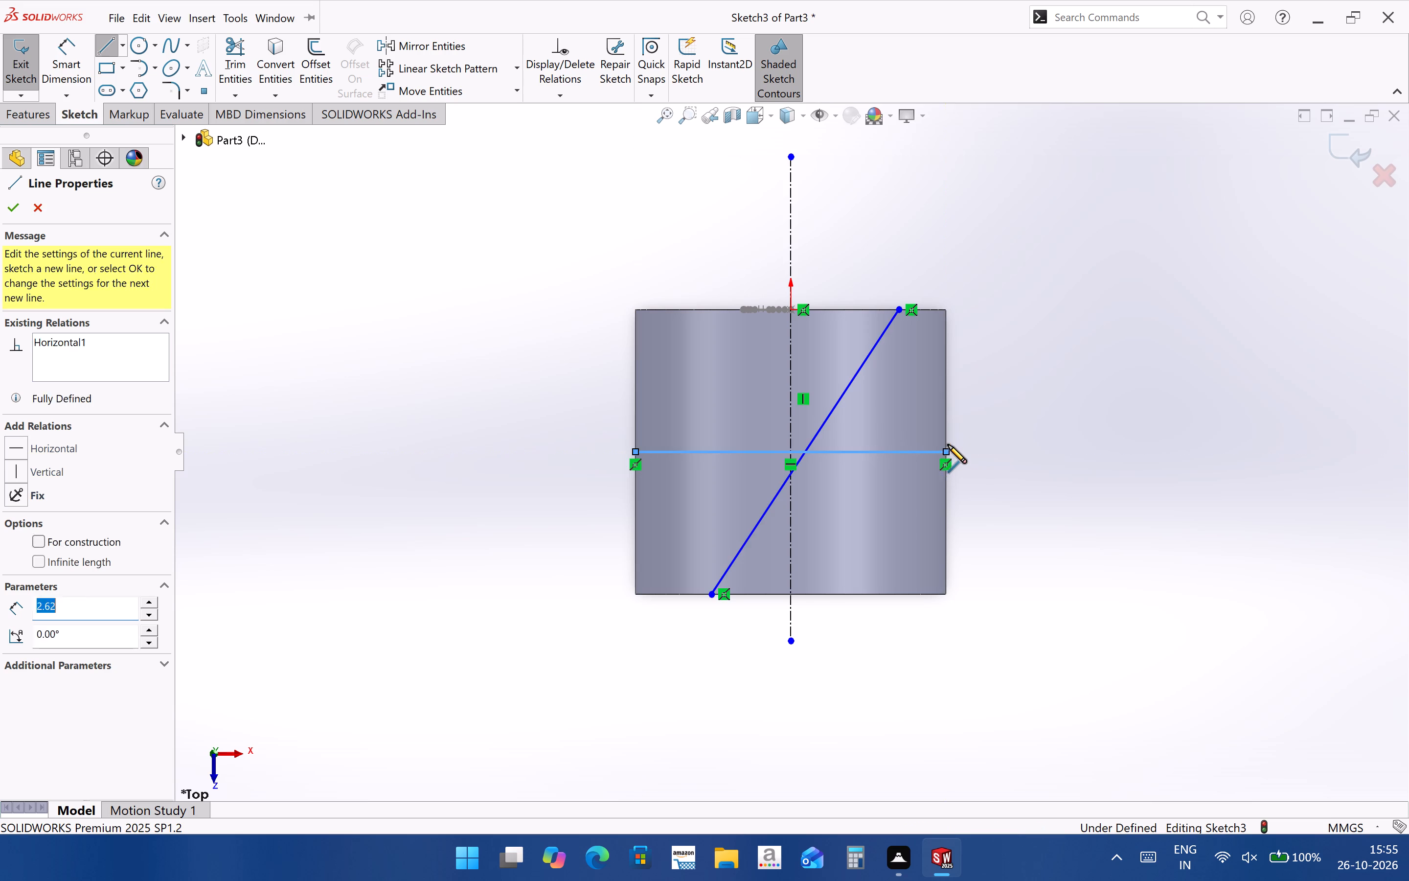
key(Escape)
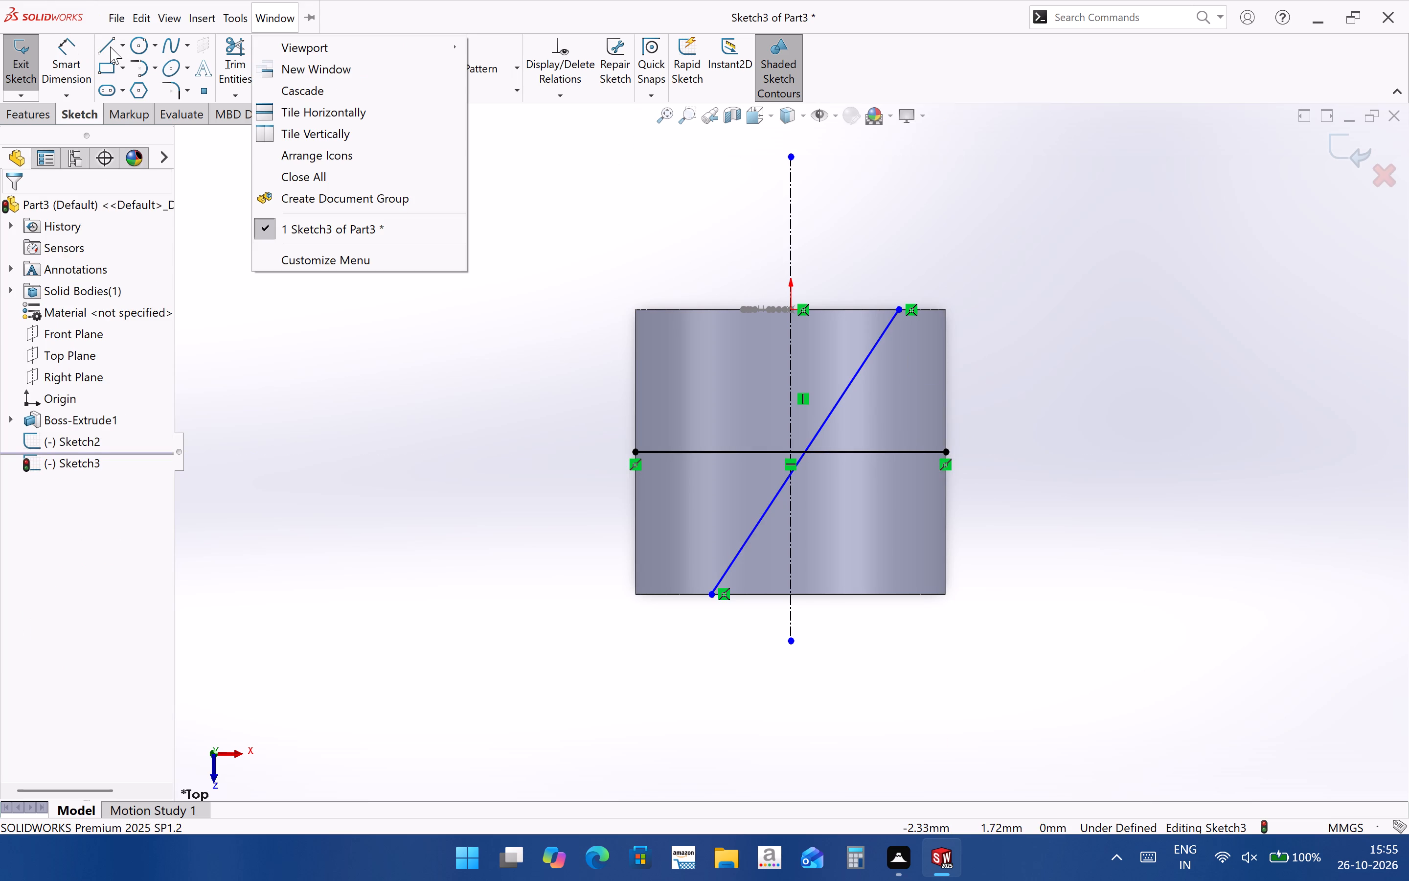
Sketch a vertical centerline from the origin to the midpoint of the horizontal line.
click(110, 46)
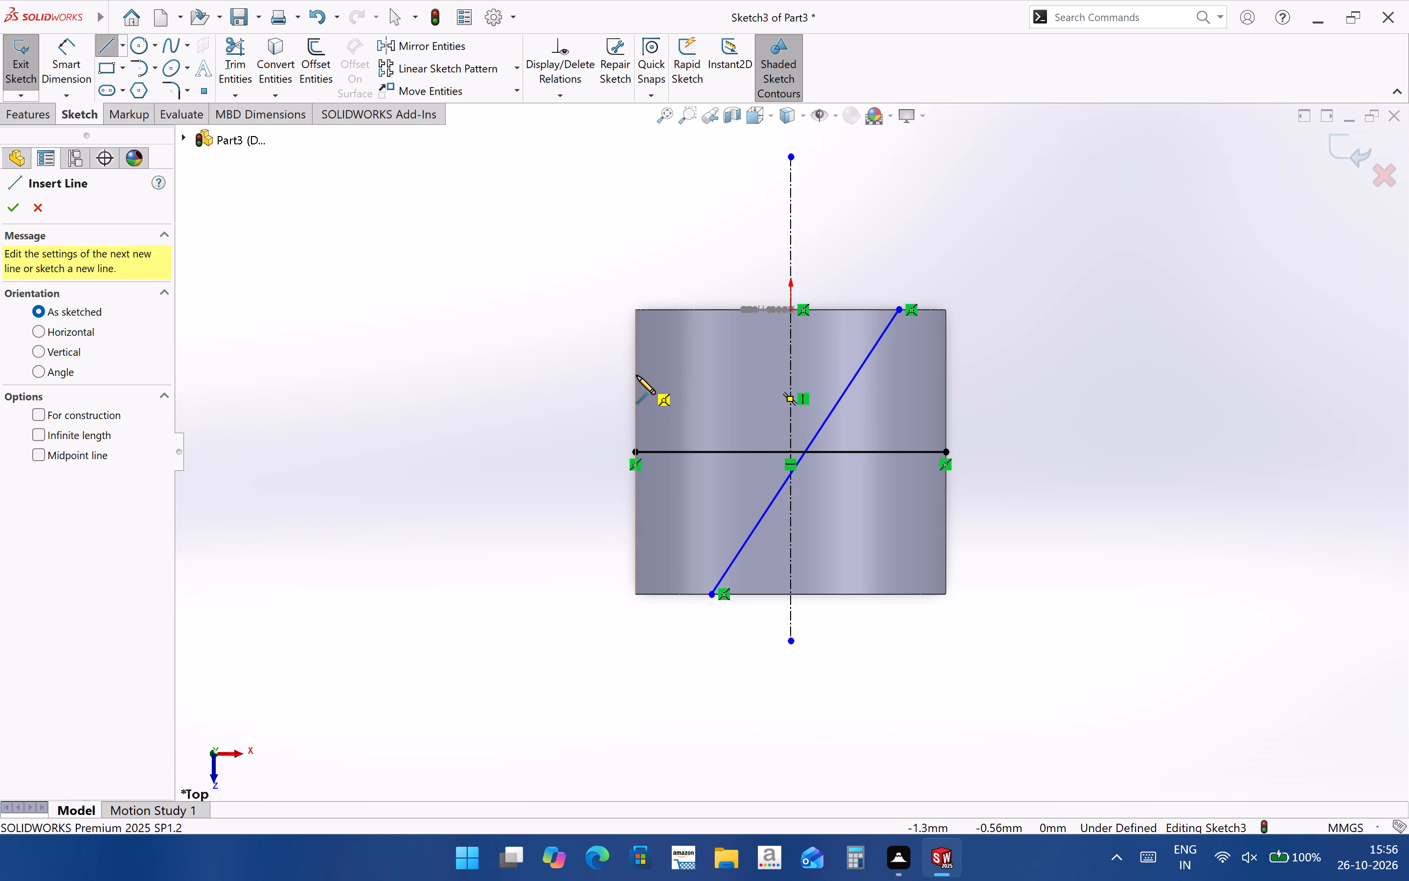
click(122, 45)
click(136, 81)
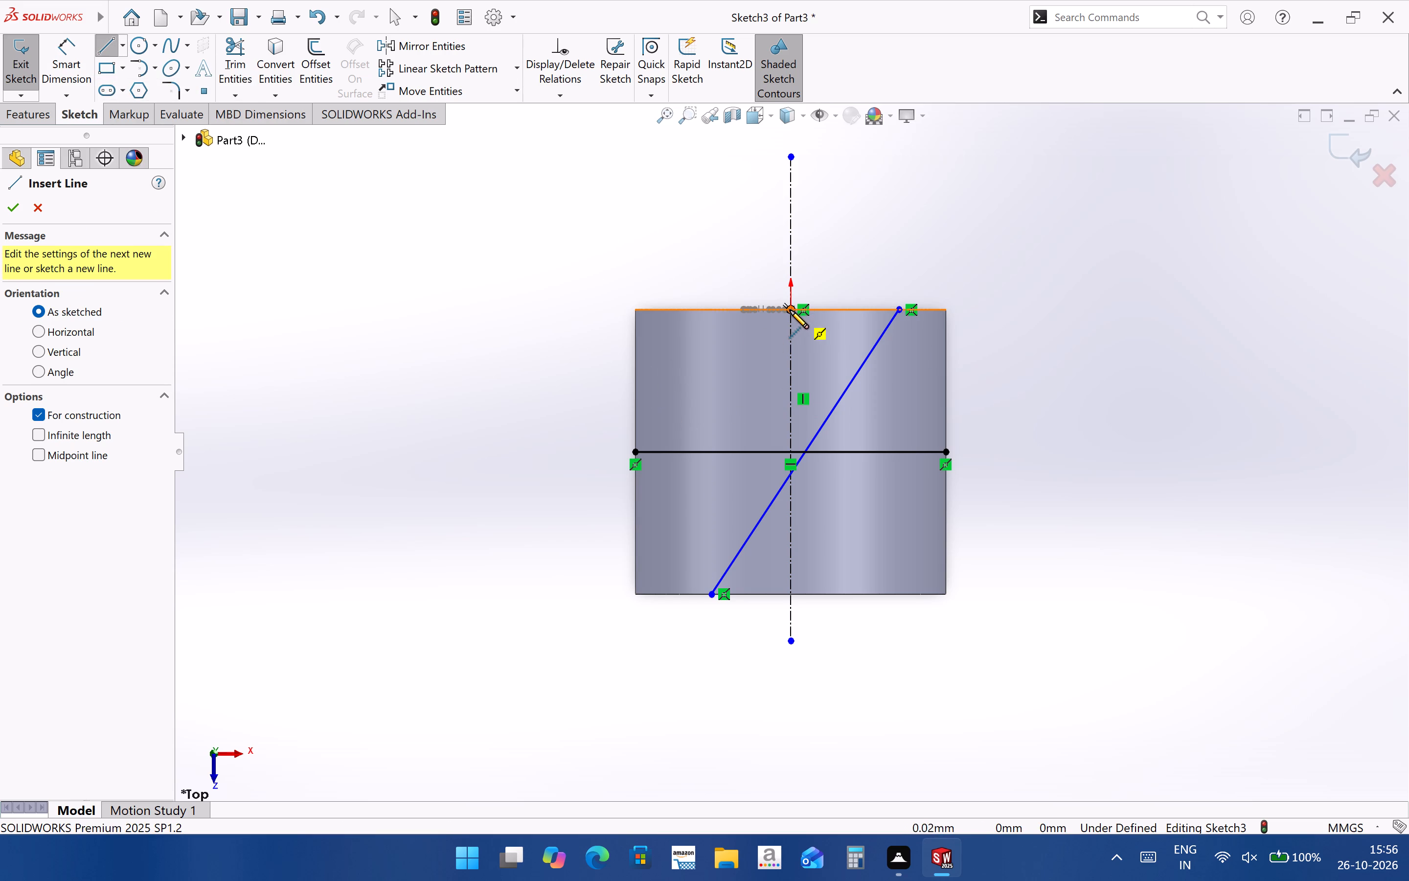
click(790, 310)
click(791, 453)
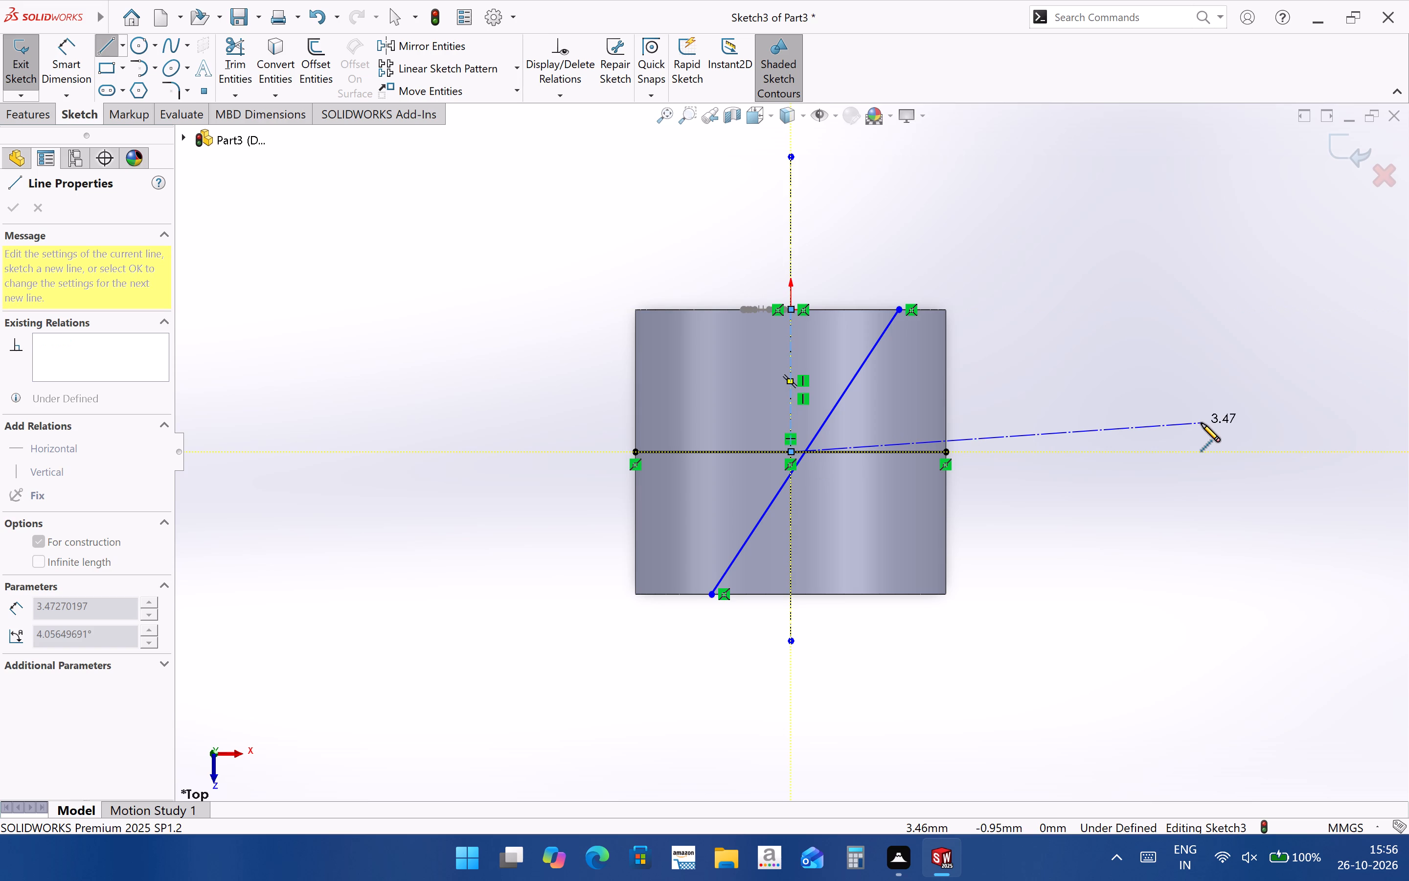
key(Escape)
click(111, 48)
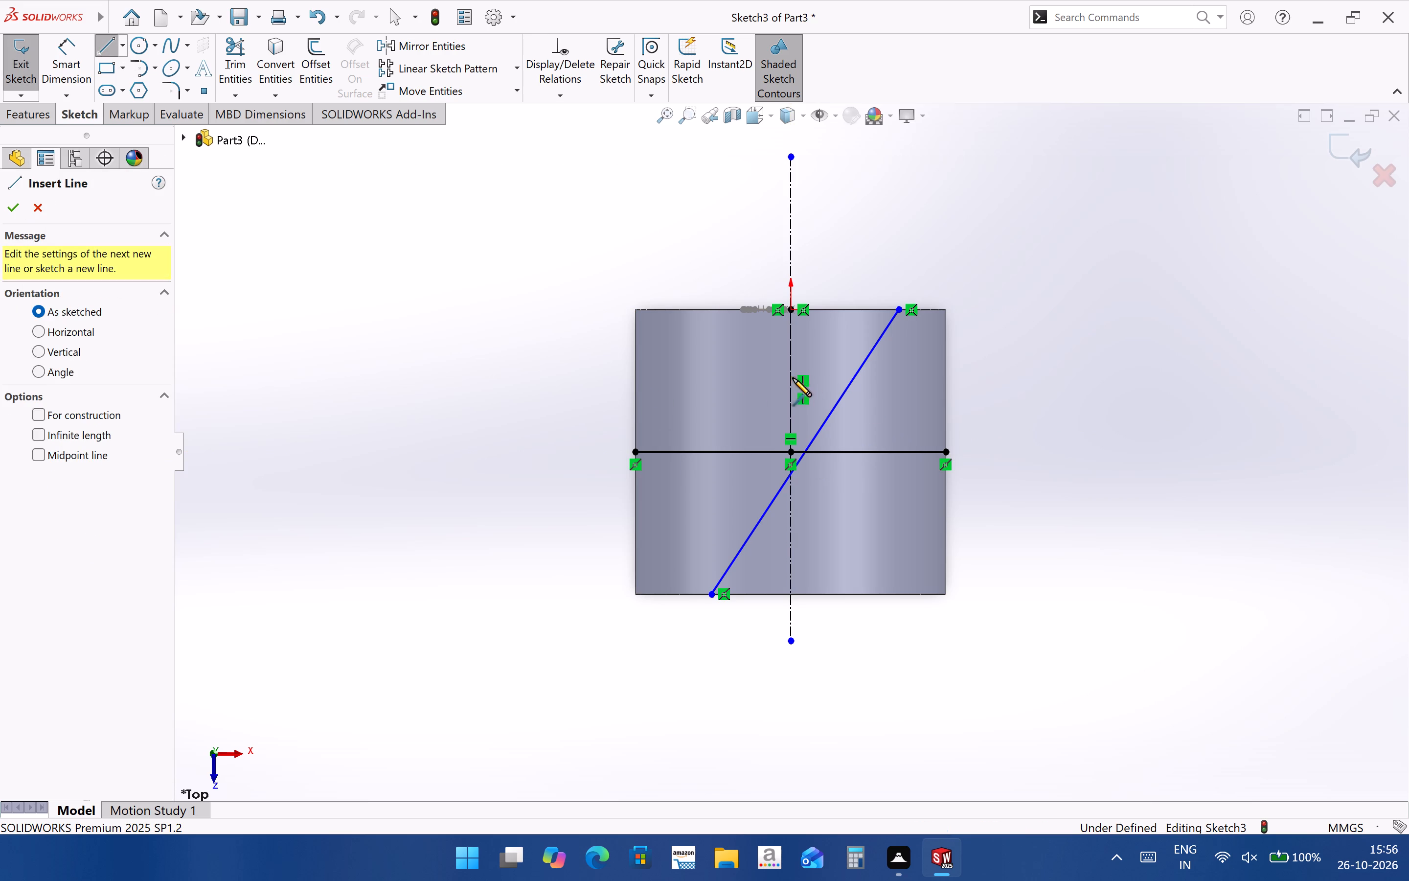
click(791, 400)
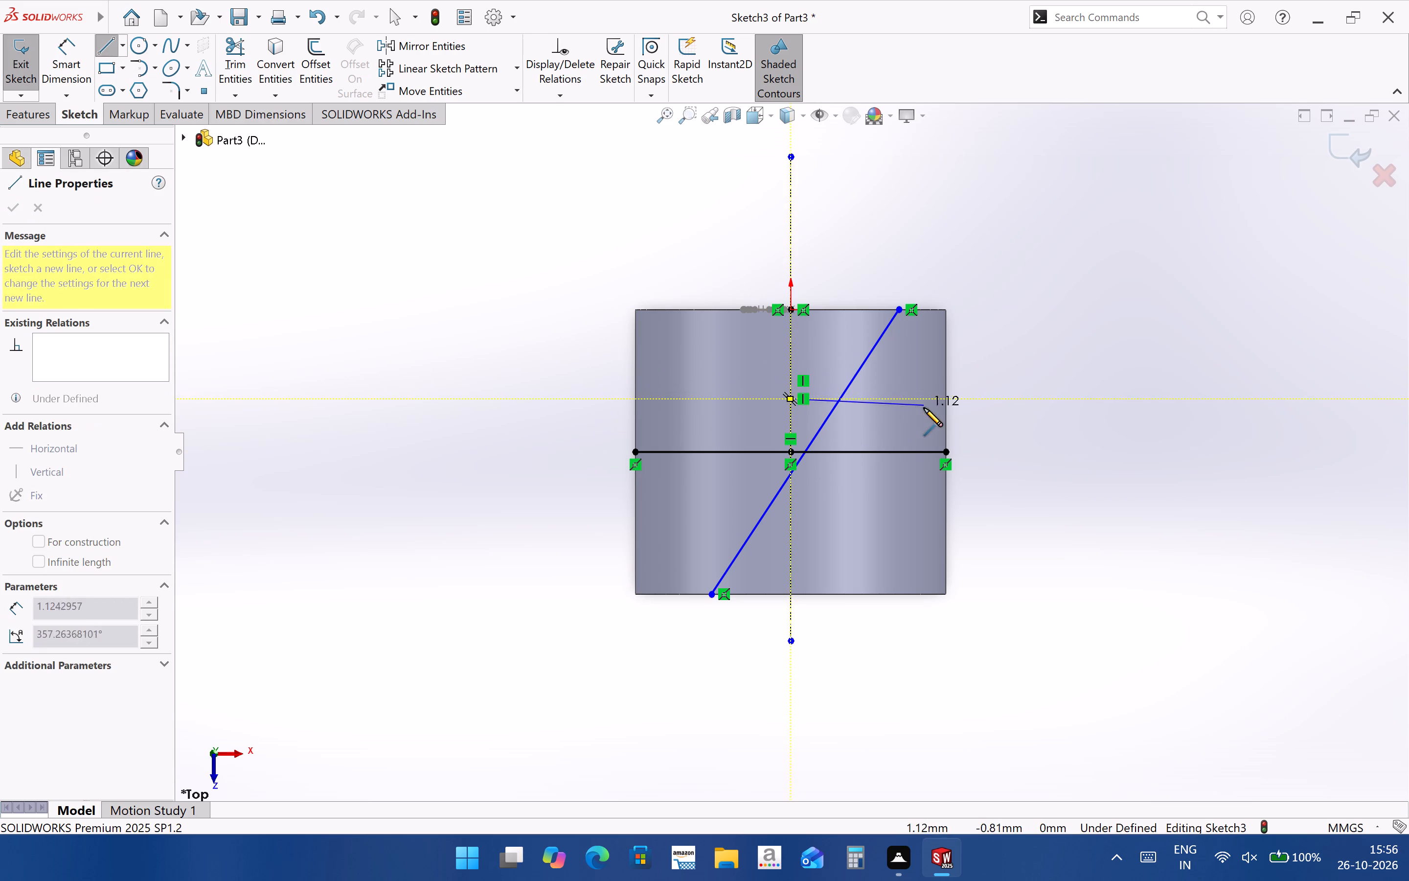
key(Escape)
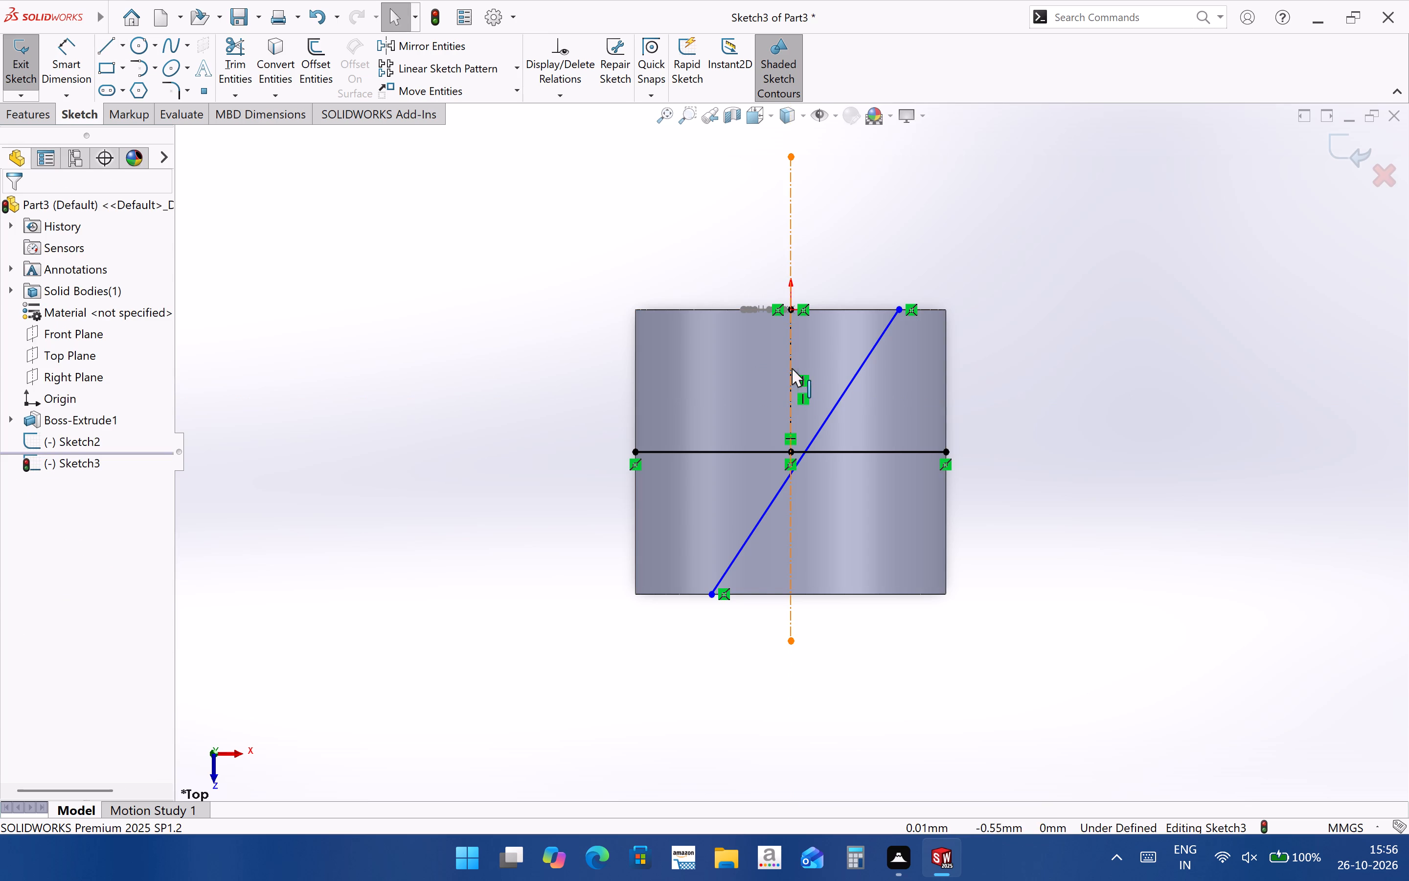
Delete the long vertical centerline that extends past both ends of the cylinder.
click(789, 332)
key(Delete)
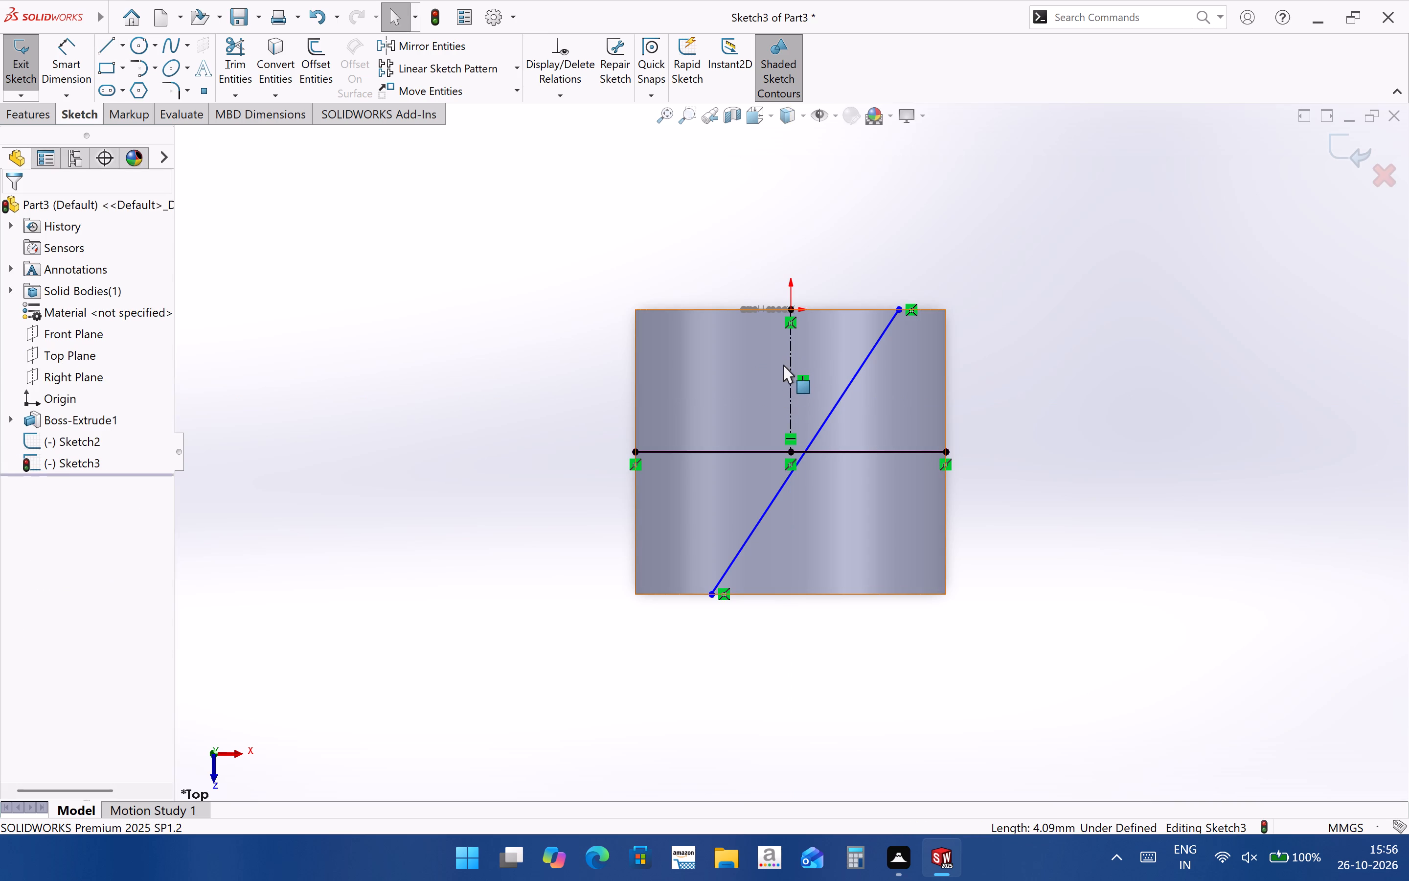
Sketch a horizontal centerline about 1.3 mm long from the short vertical centerline to the cylinder's left side edge.
click(114, 53)
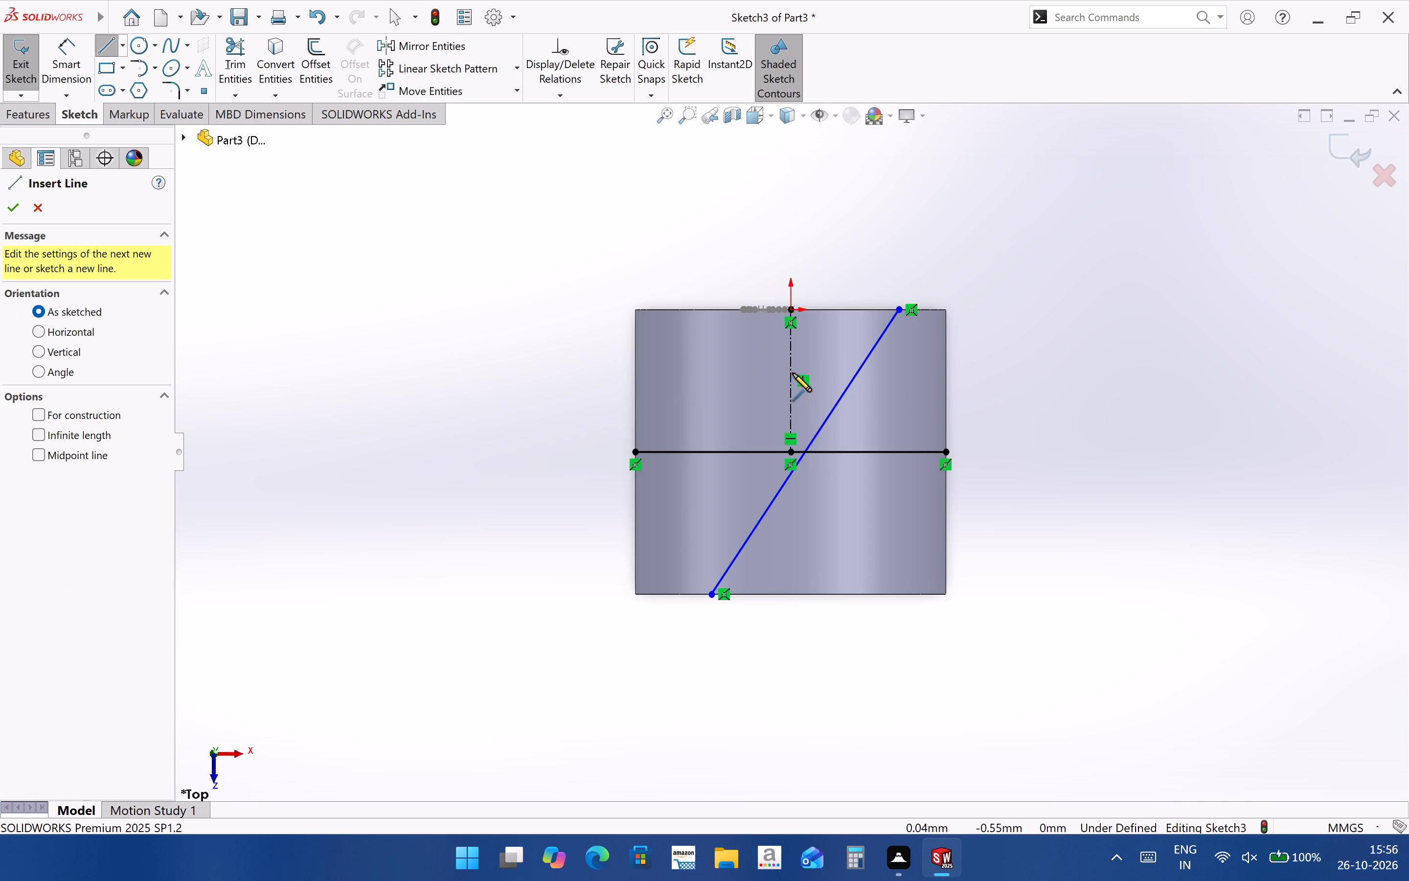
click(793, 382)
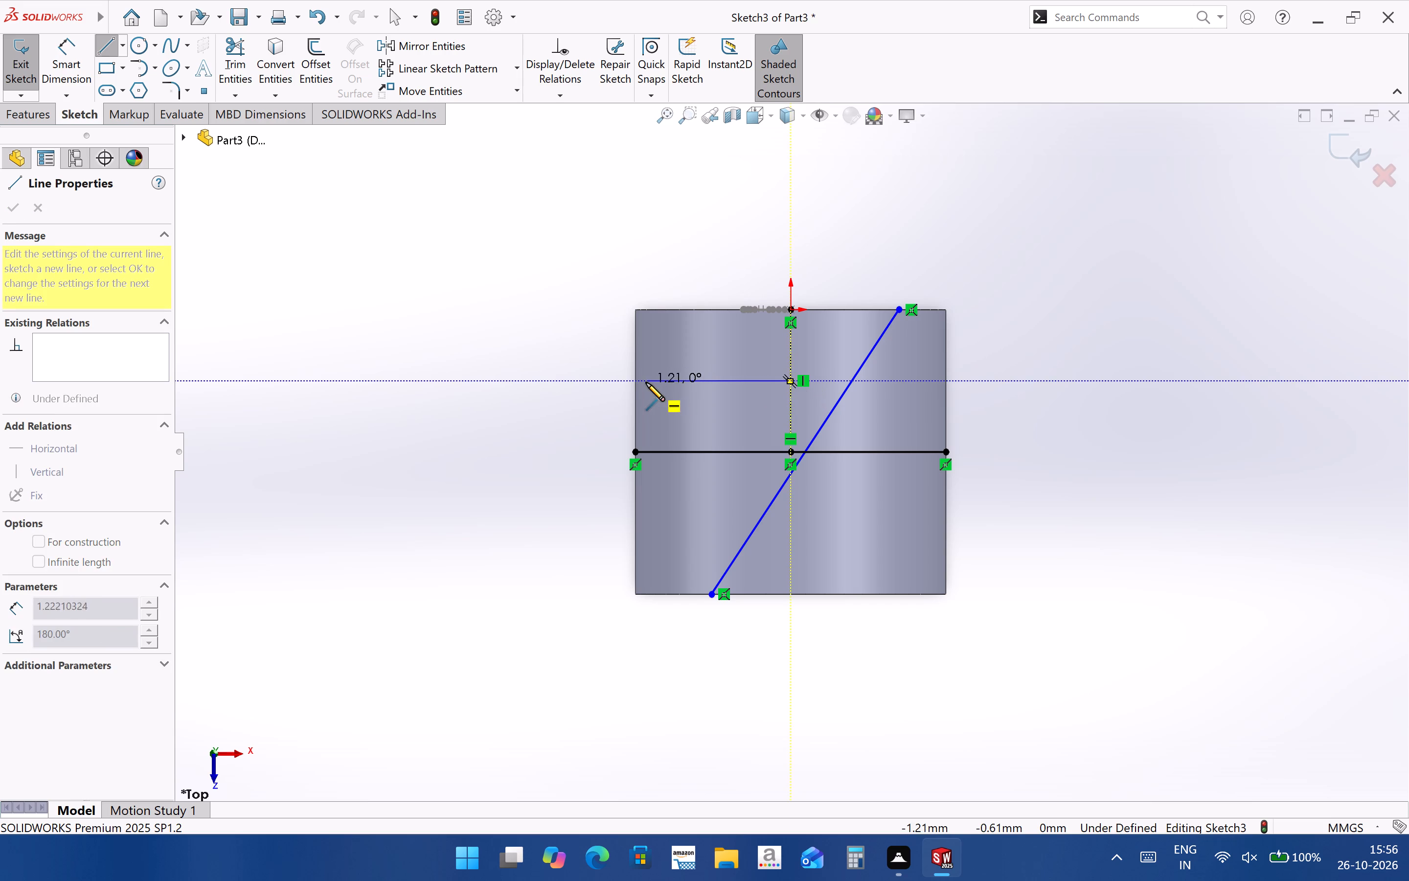
click(124, 54)
click(133, 86)
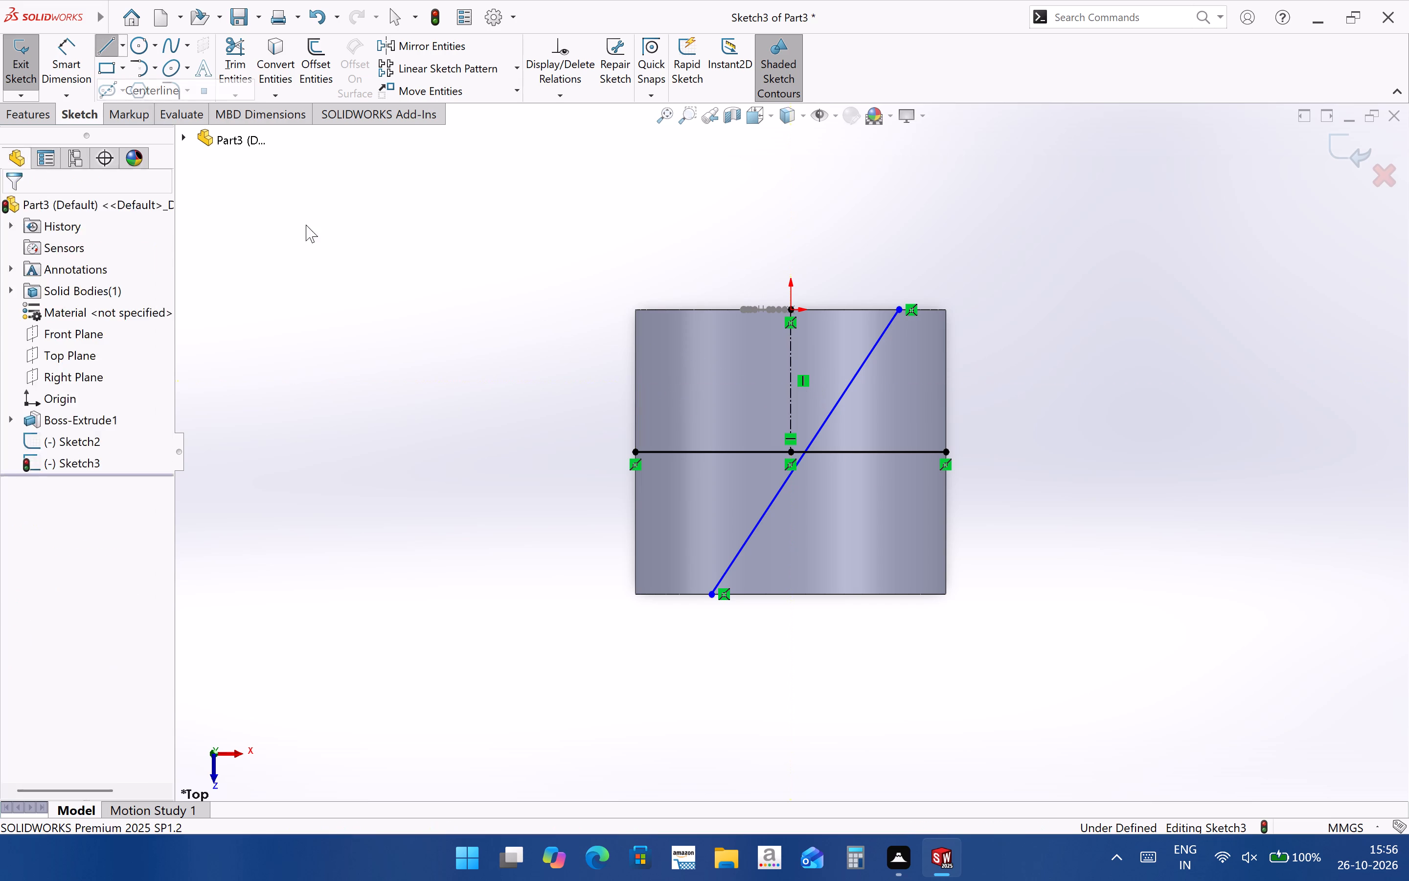
click(791, 386)
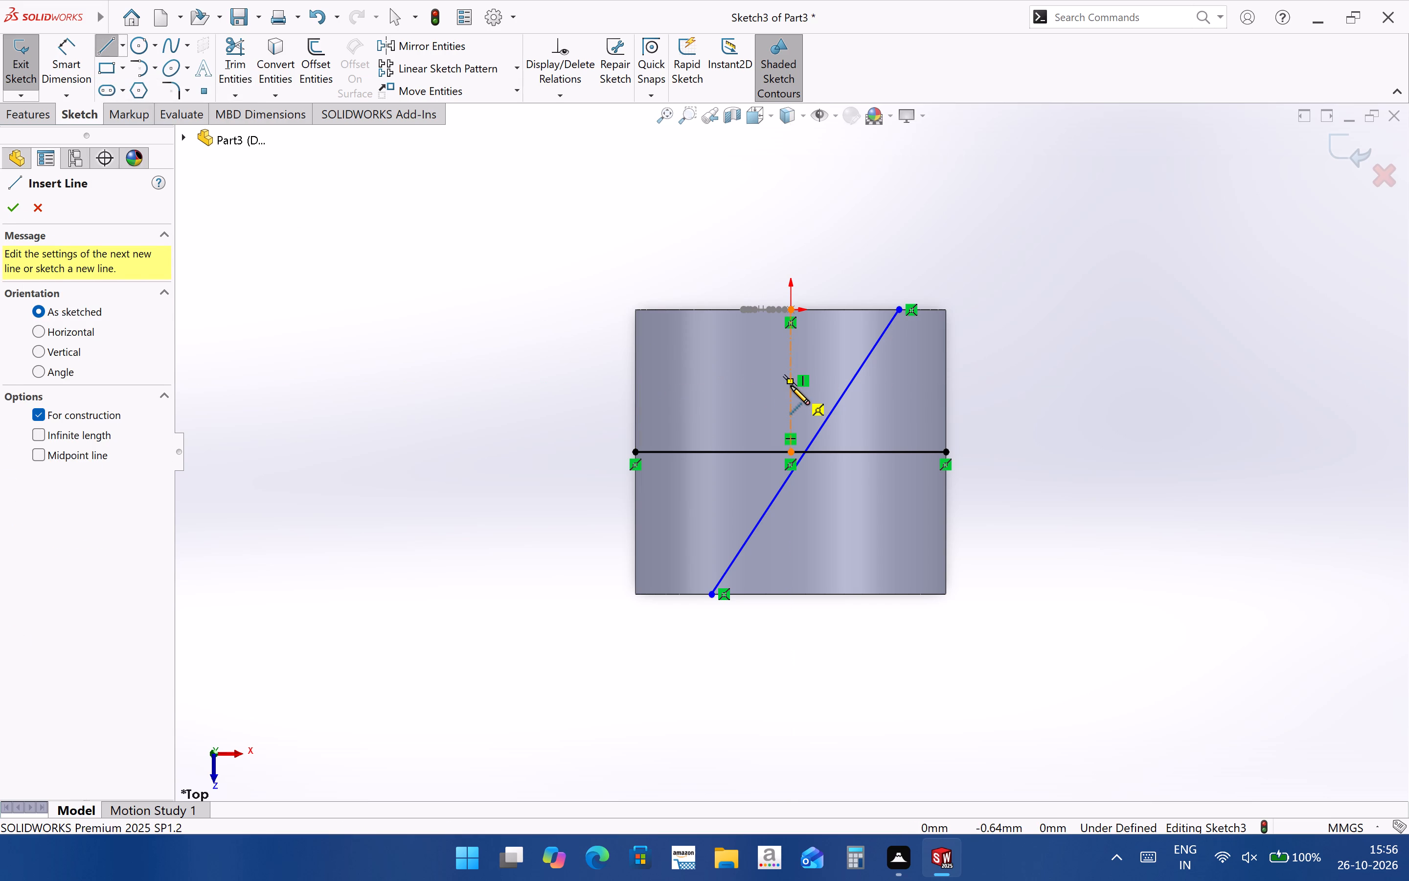
click(635, 385)
key(Escape)
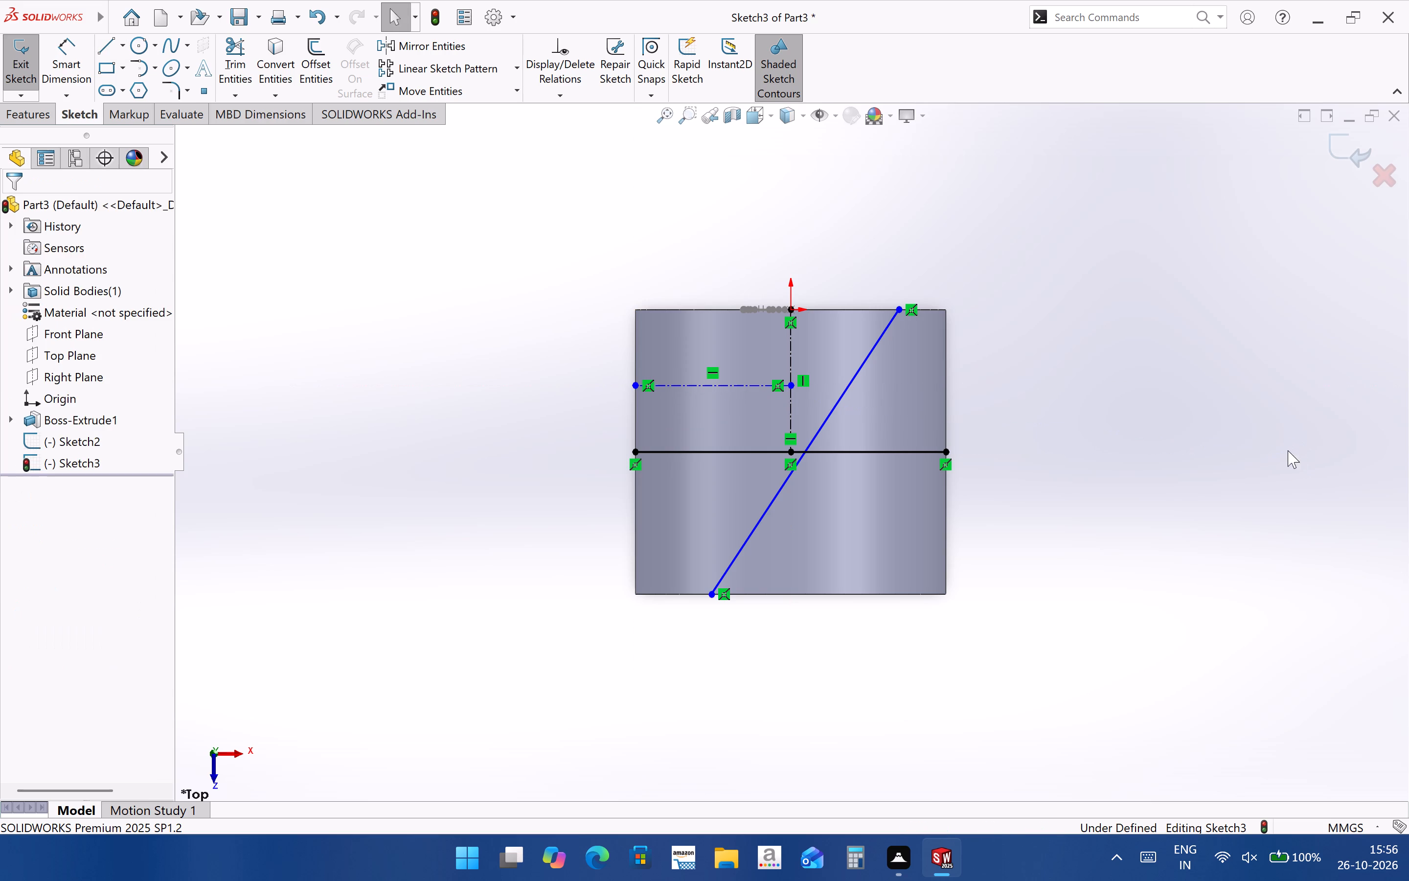
Sketch a matching 1.31 mm horizontal centerline from the same point on the vertical centerline to the cylinder's right side edge.
click(120, 52)
click(134, 91)
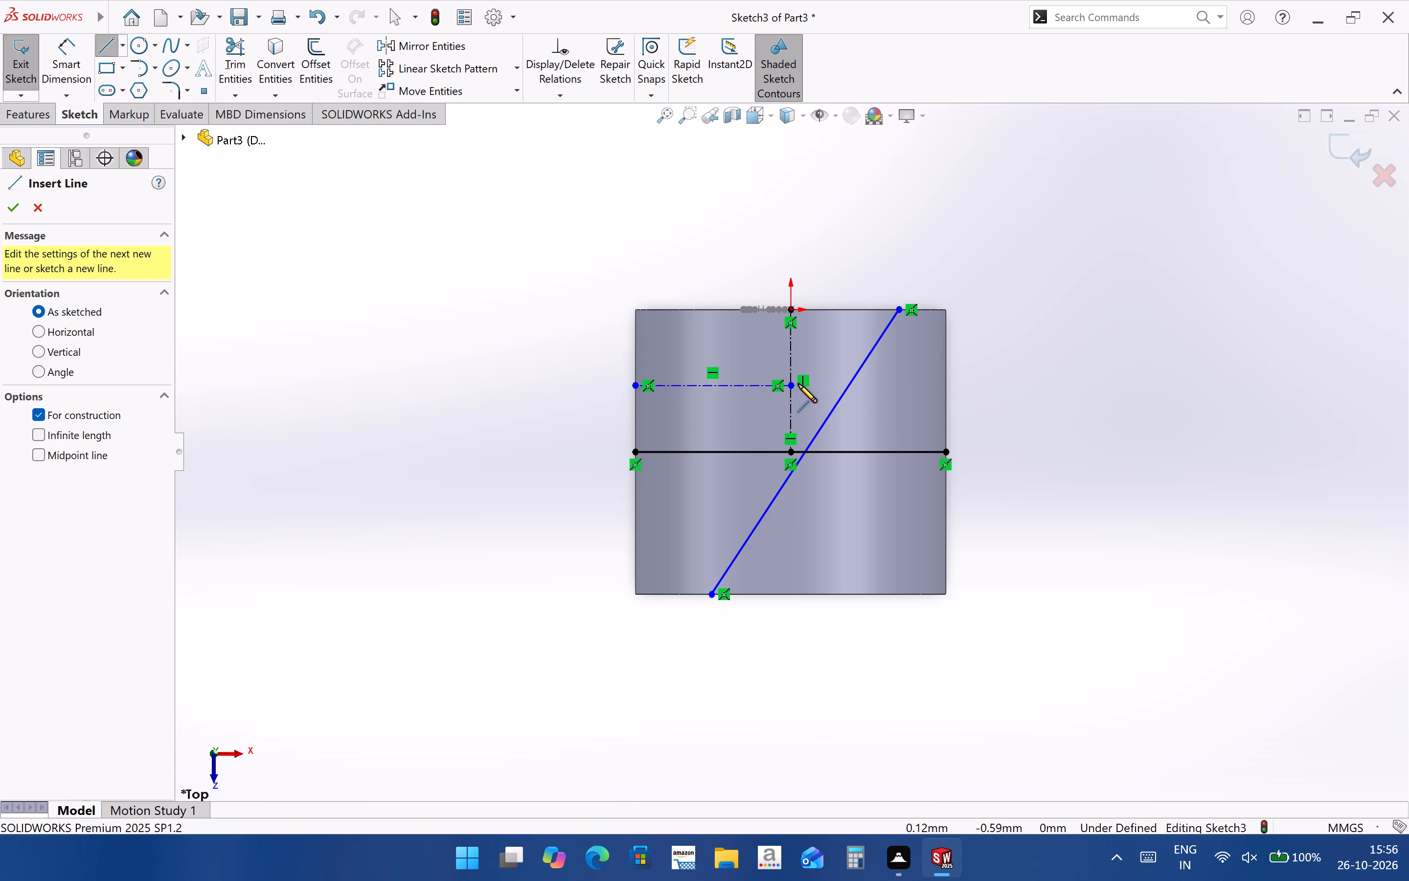
click(789, 384)
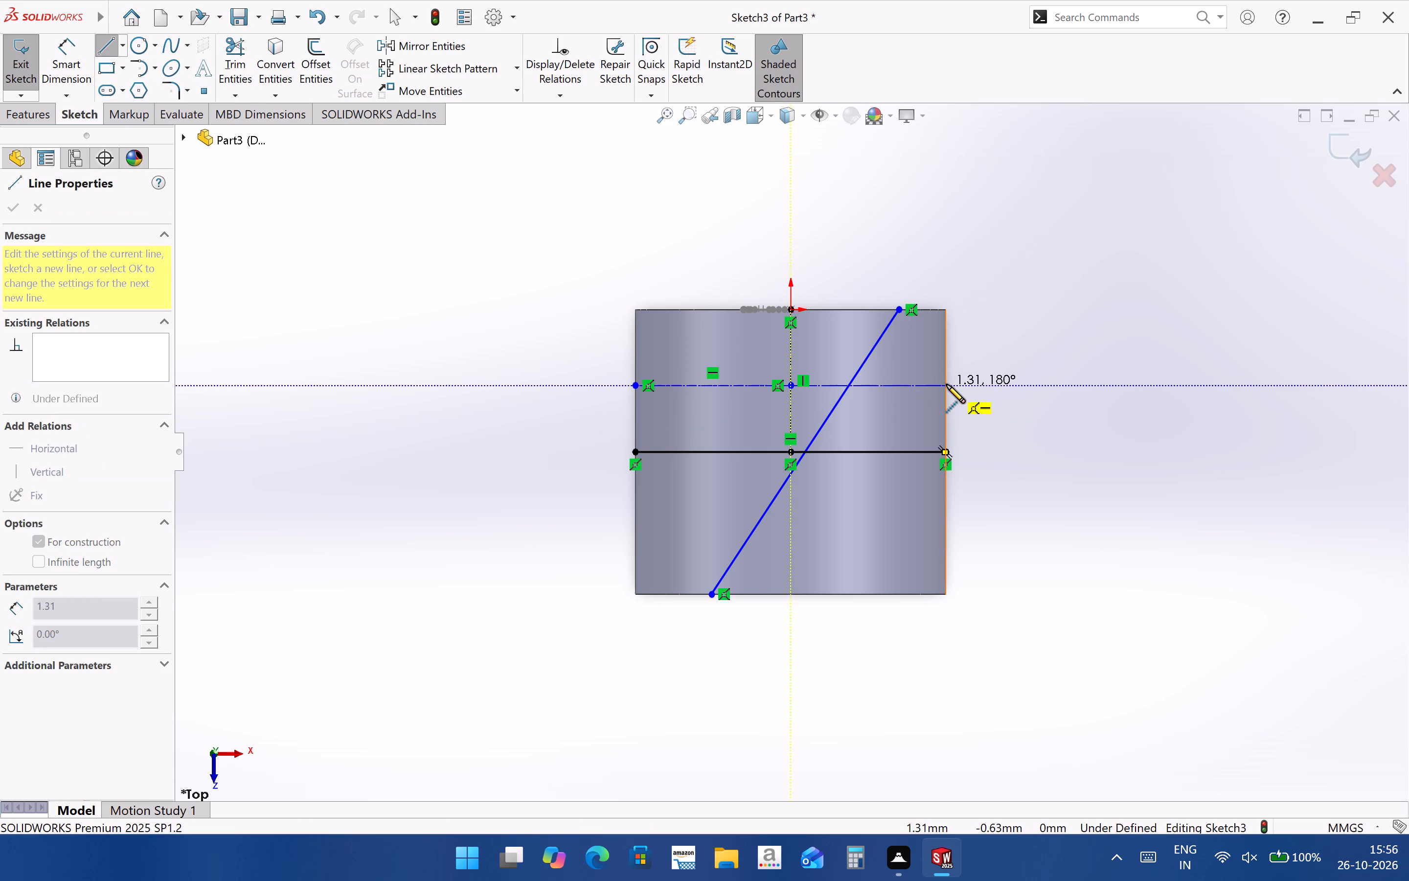
click(944, 386)
key(Escape)
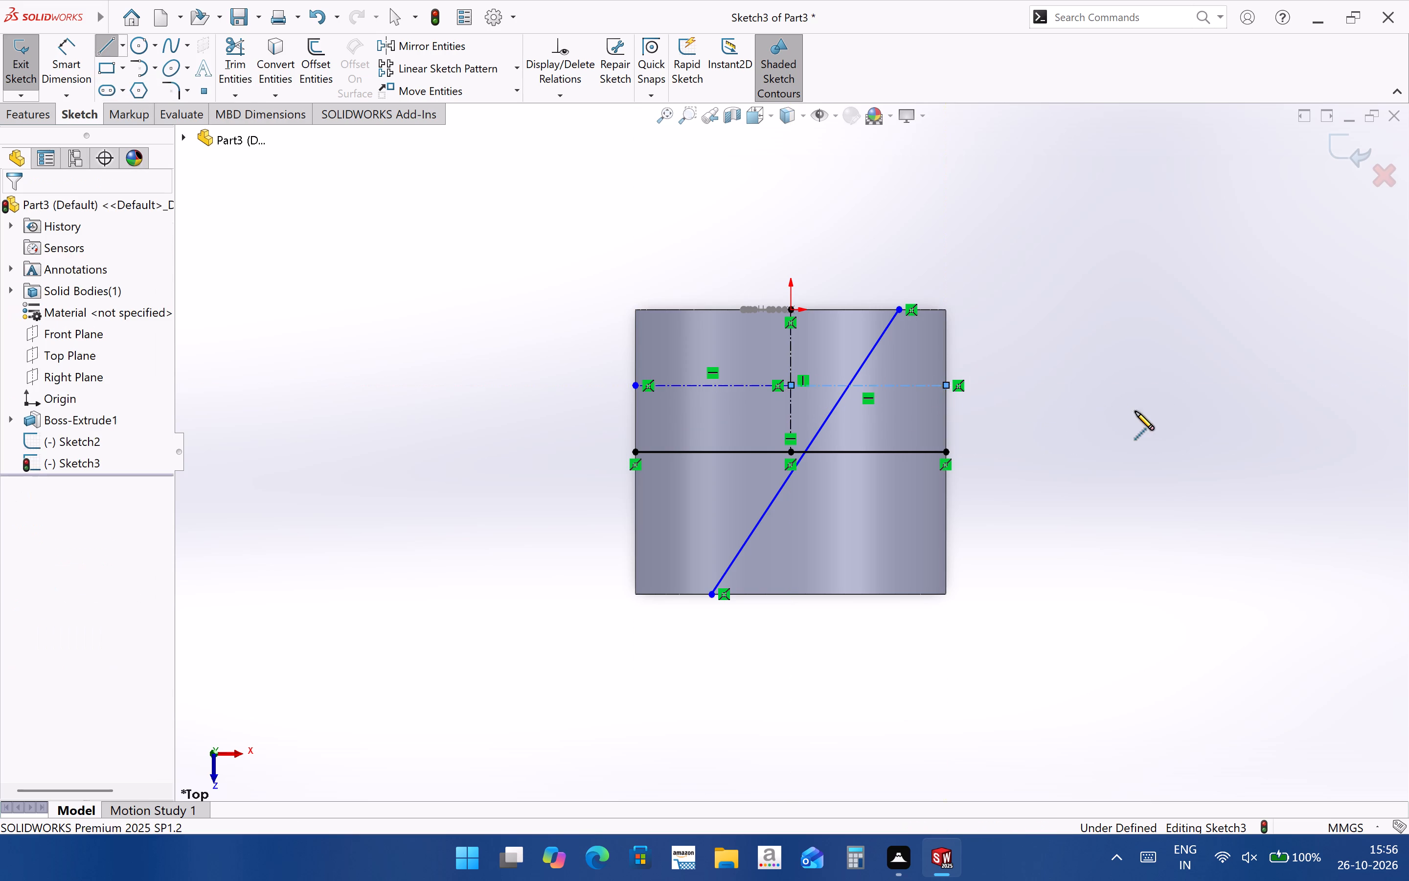
Delete the long slanted line and the solid horizontal line crossing the cylinder.
click(839, 399)
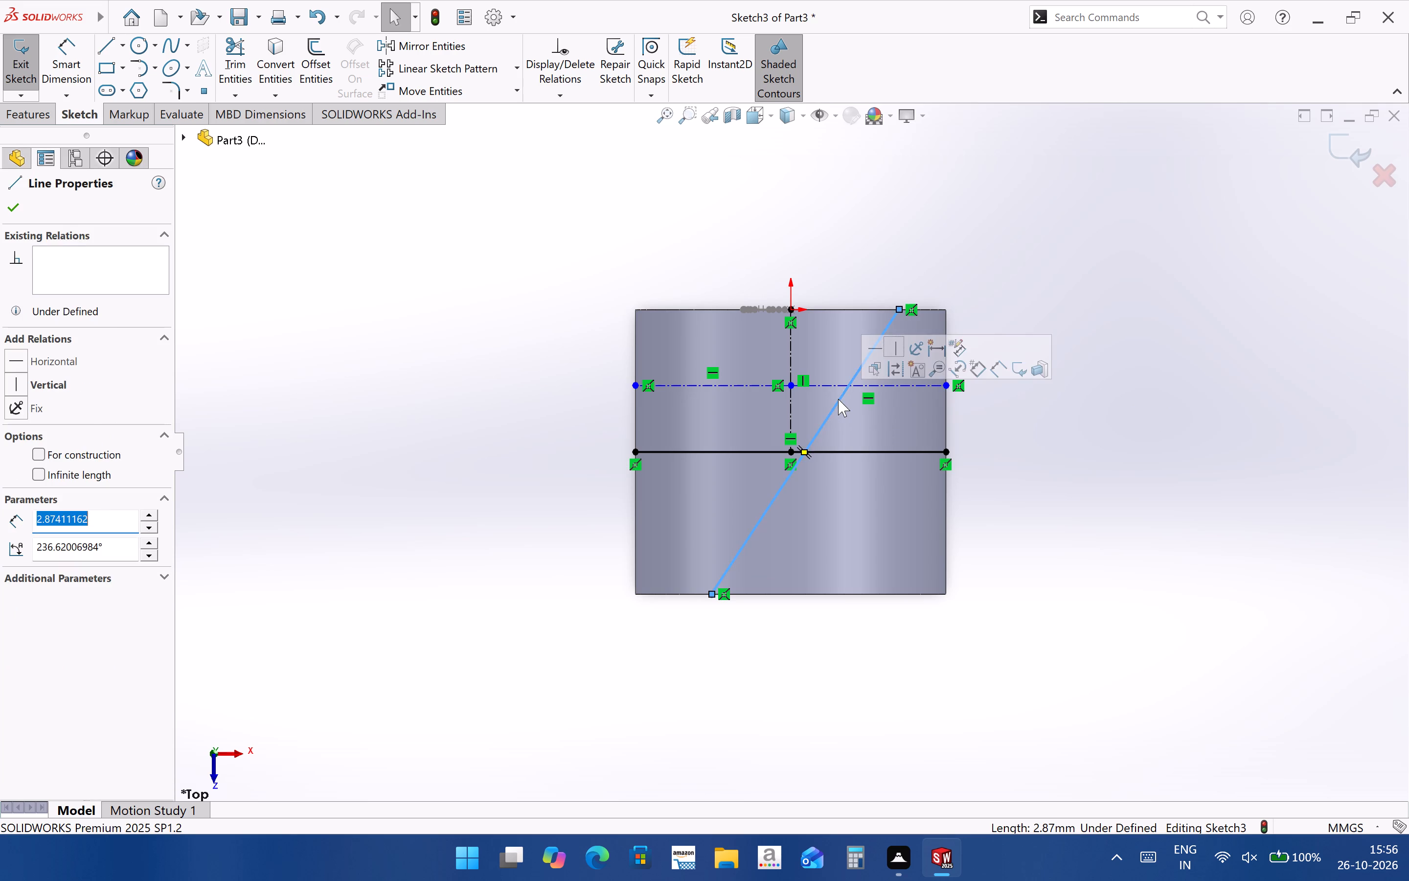
key(Delete)
click(847, 450)
key(Delete)
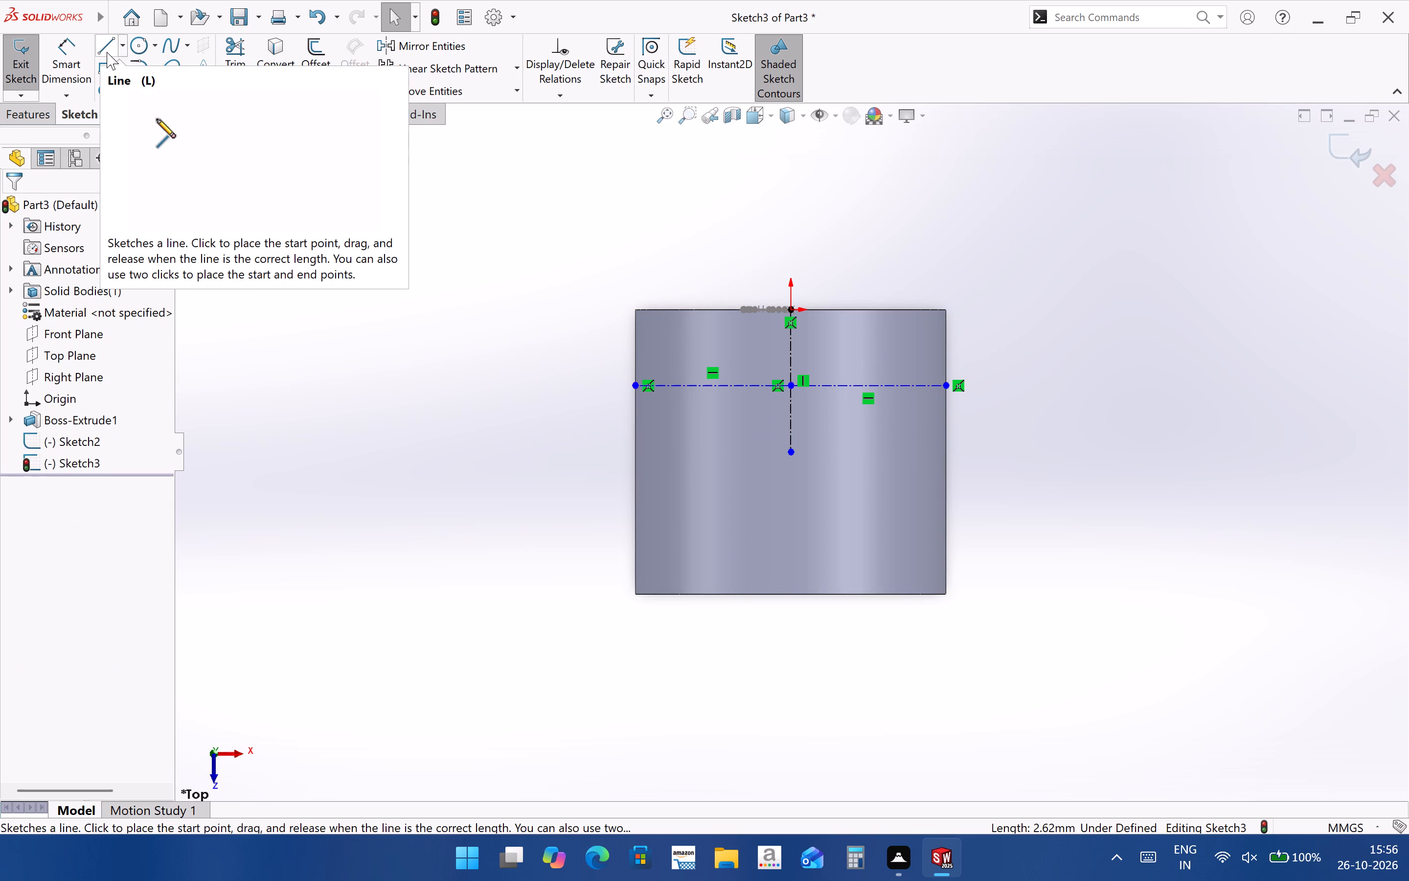
Sketch a 2.62 mm horizontal centerline across the cylinder, level with the lower end of the vertical centerline.
click(124, 49)
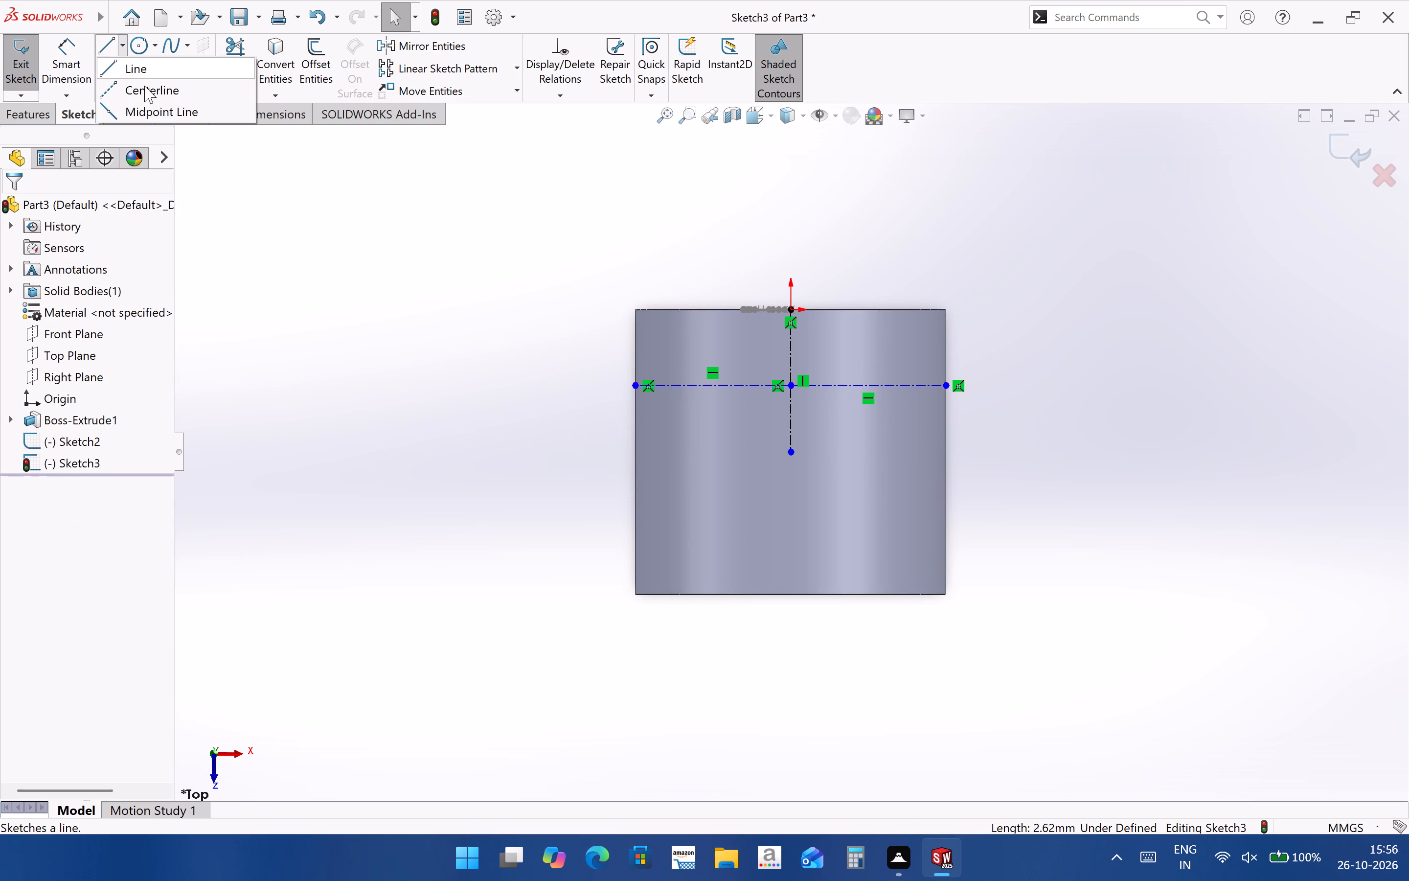
click(144, 86)
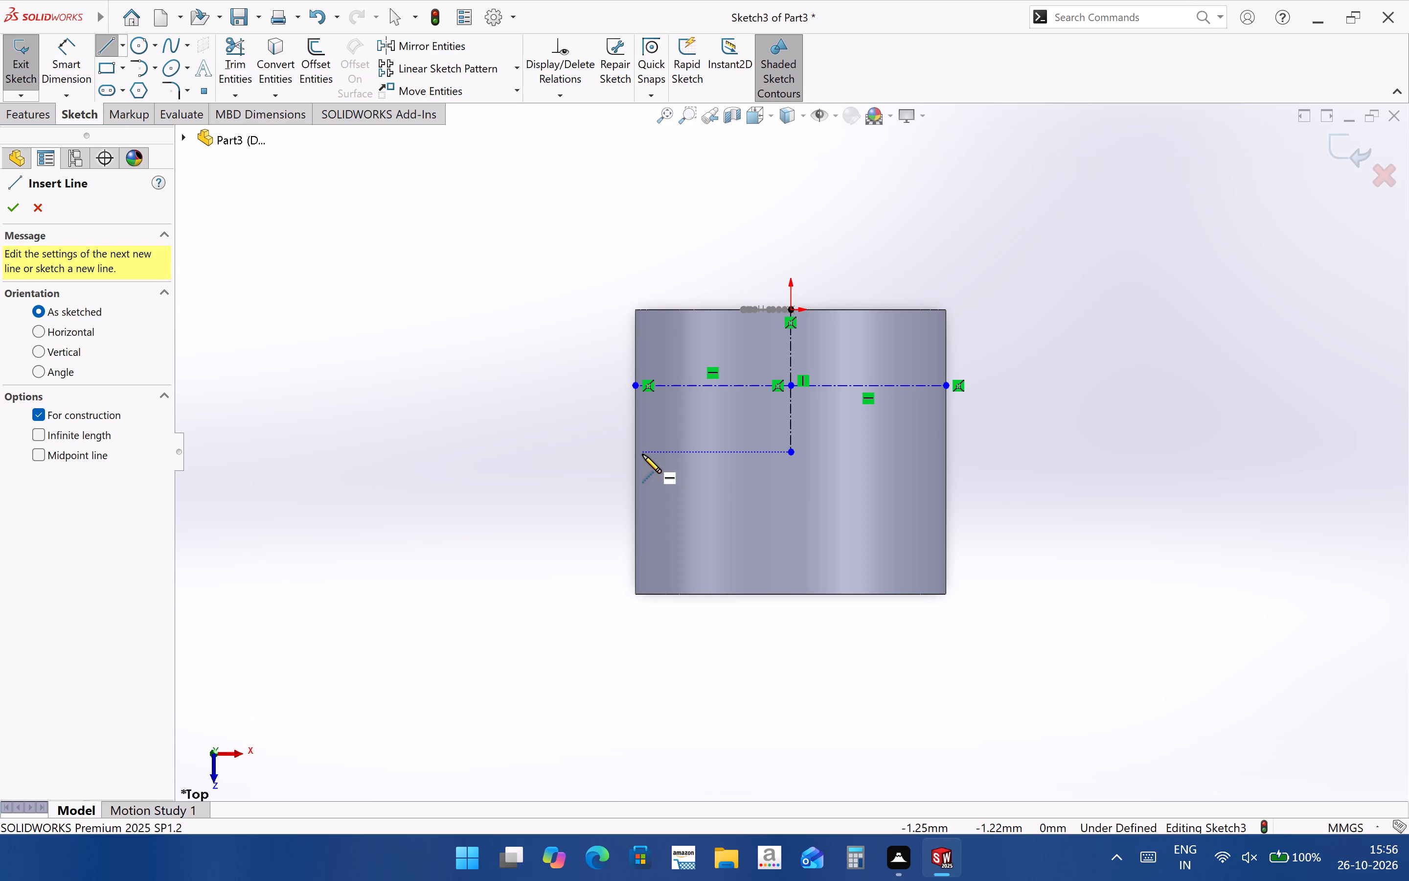
click(637, 454)
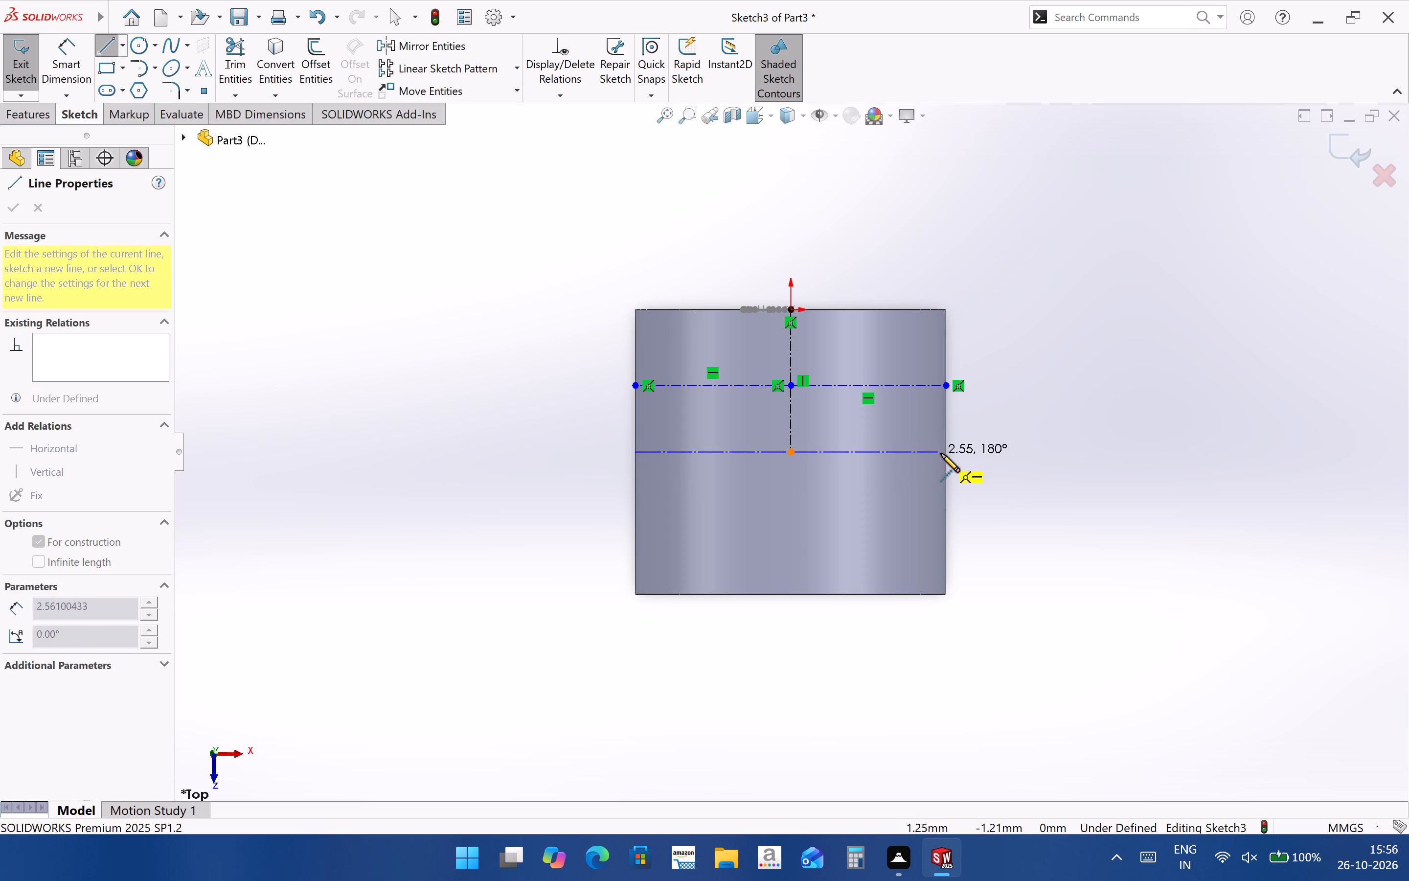
click(947, 453)
key(Escape)
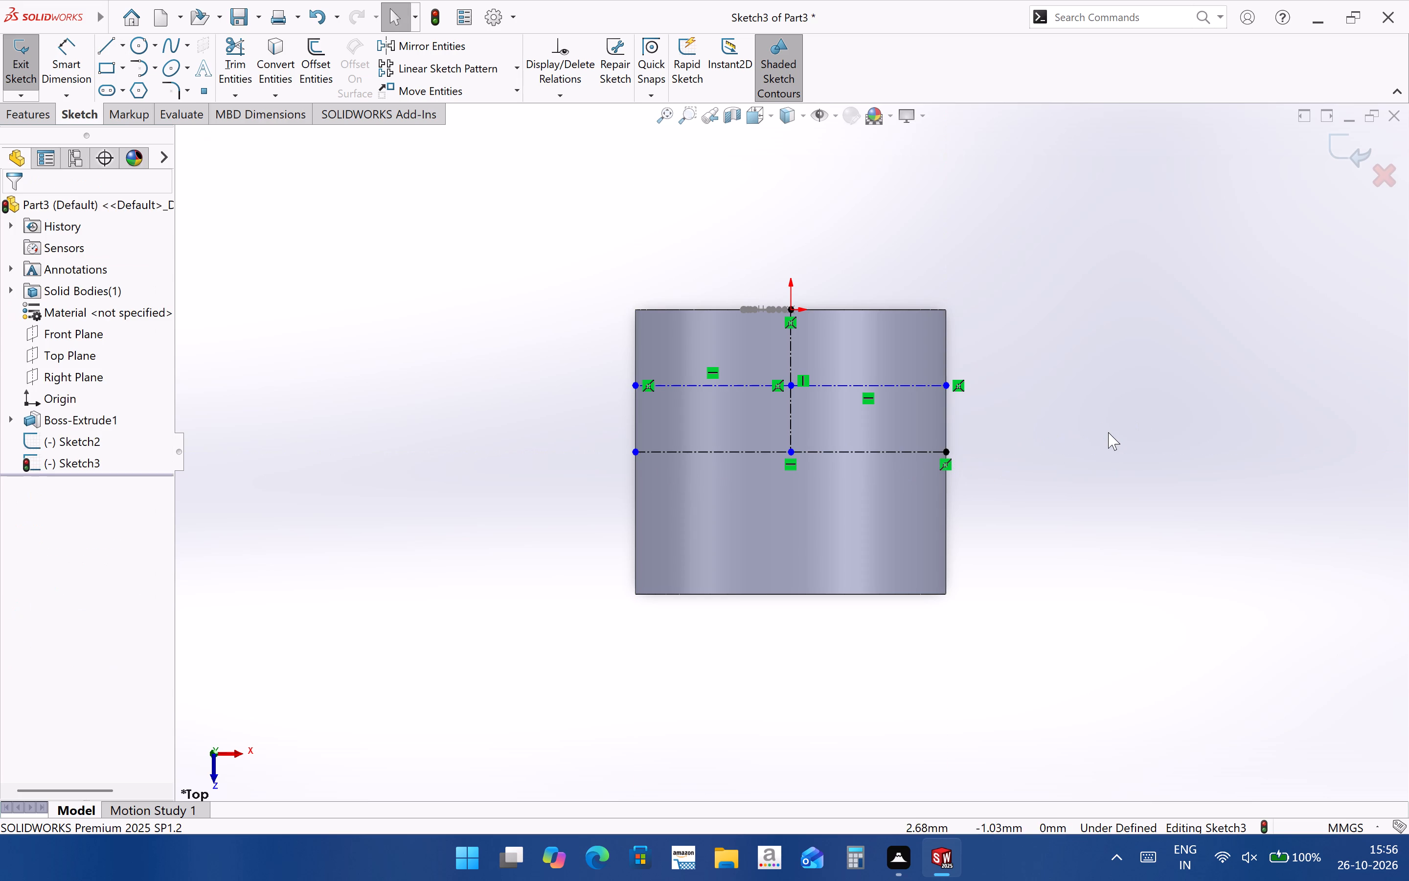
Sketch a slanted line about 1.56 mm long from the cylinder's top edge, right of the origin, down-left to the lower horizontal centerline.
click(105, 46)
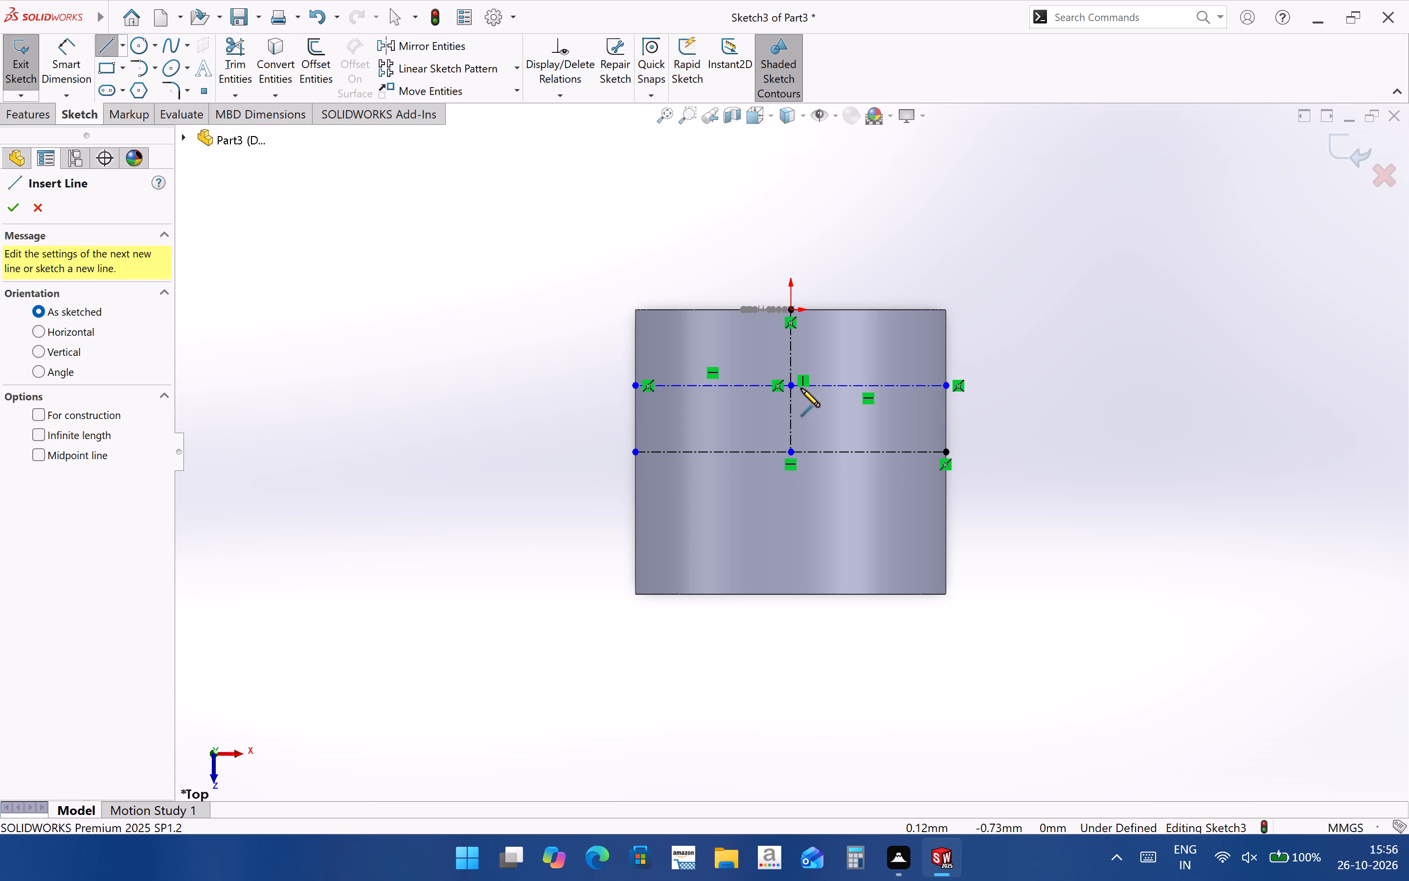
click(856, 308)
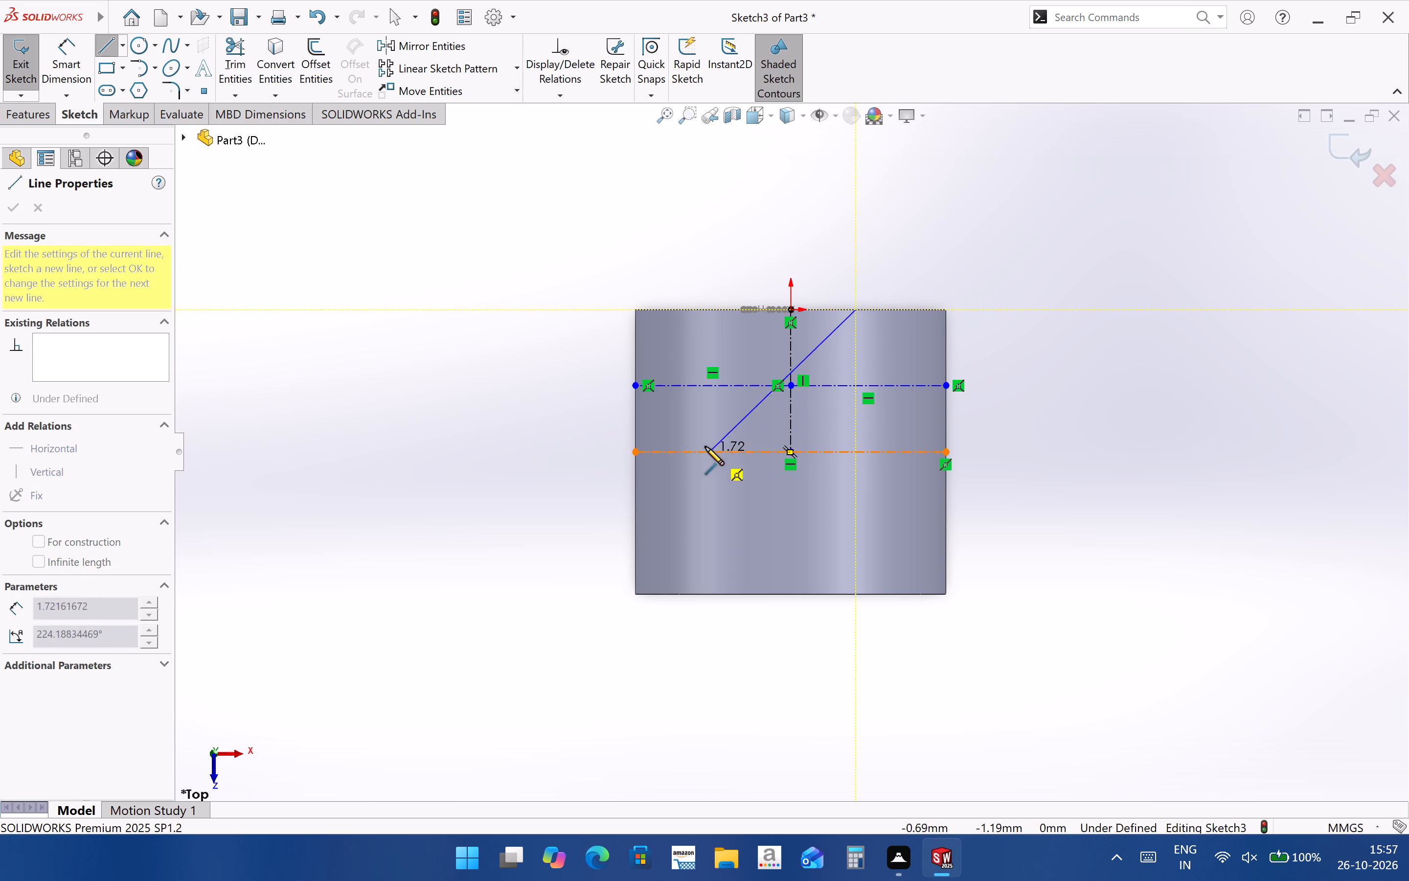
click(737, 449)
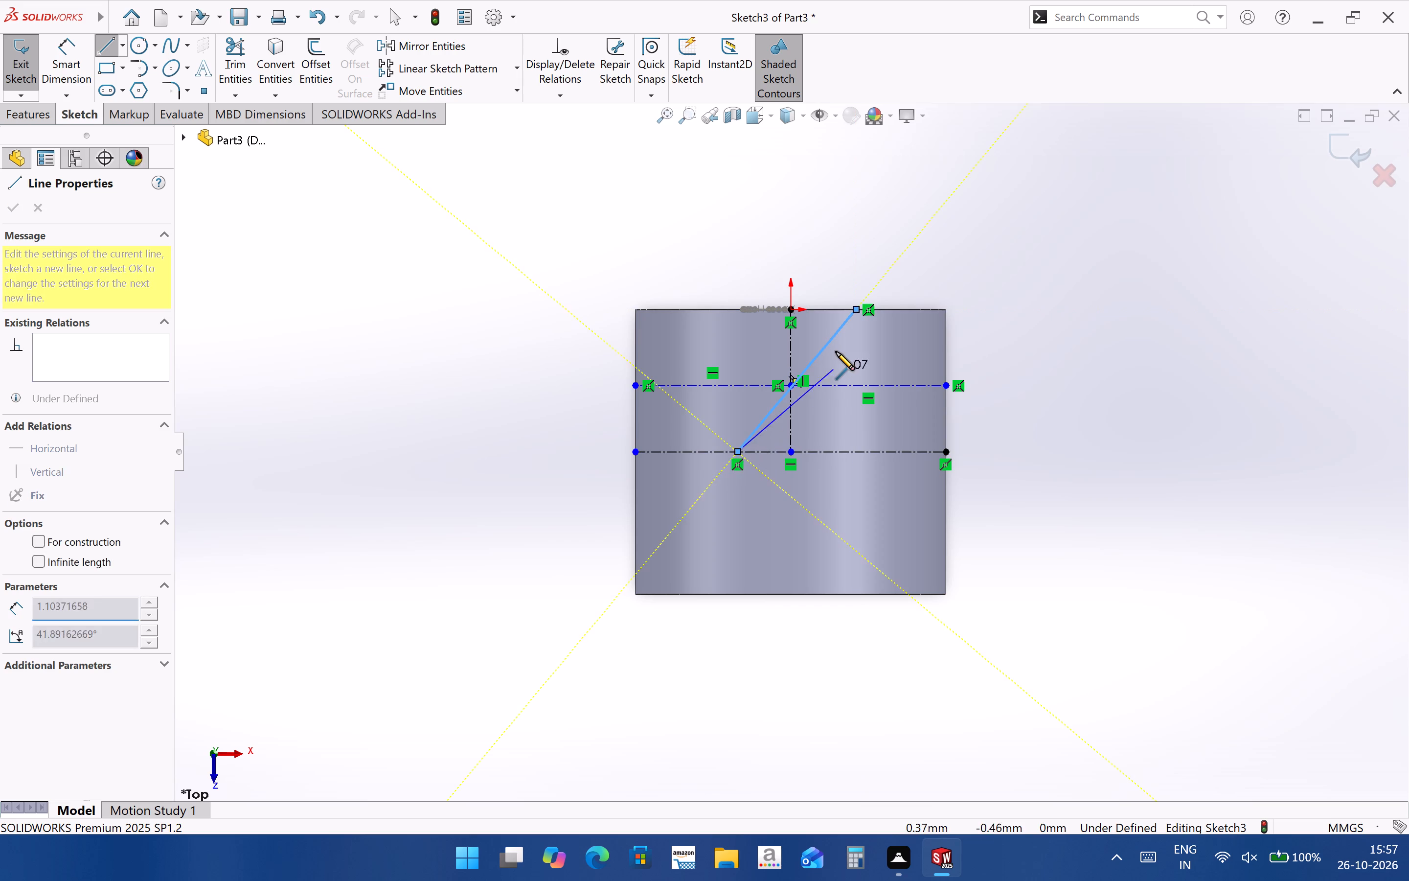
scroll(836, 348, down, 4)
key(Escape)
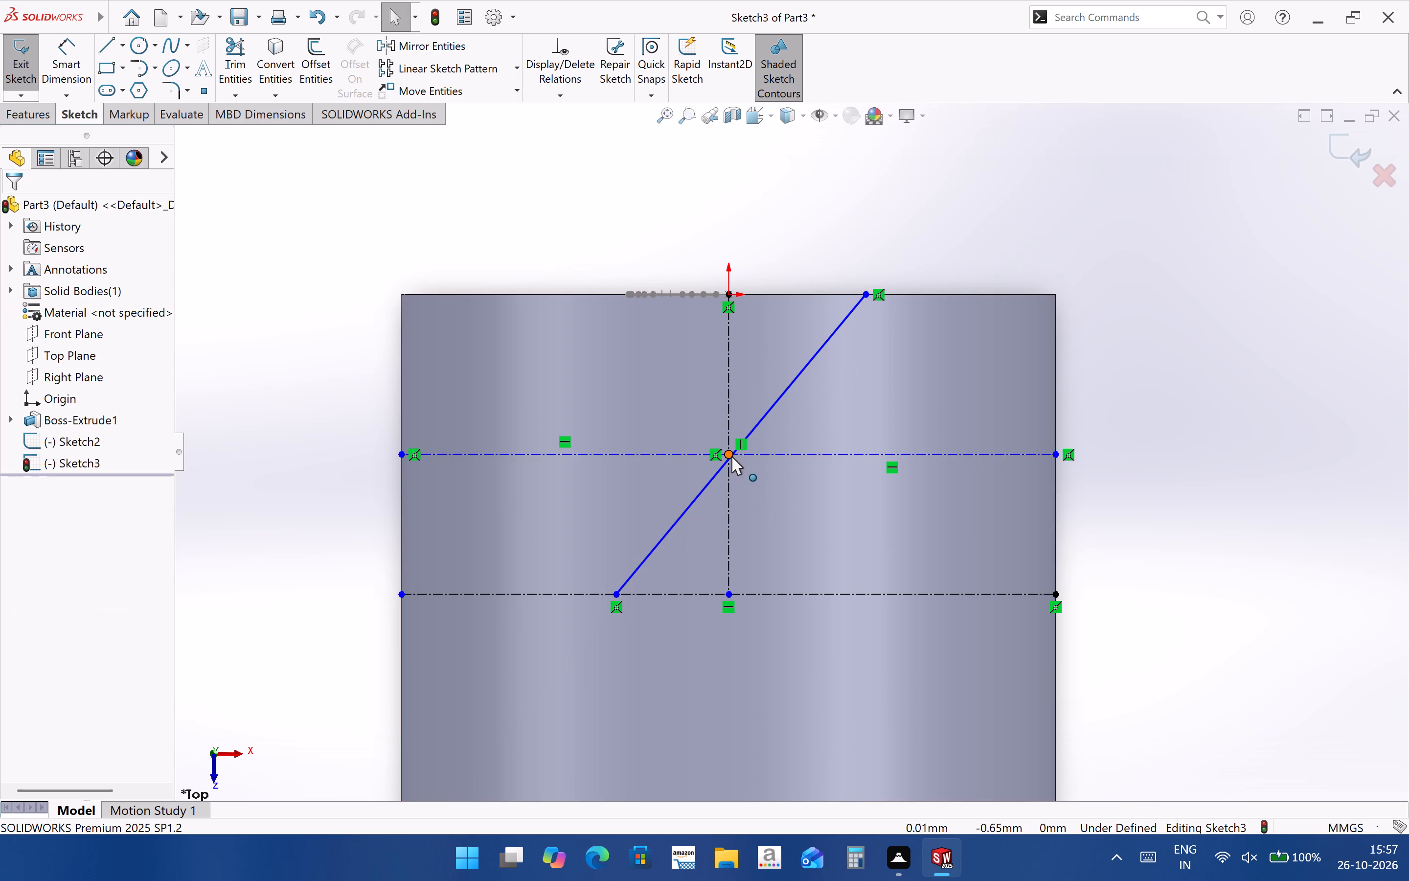
Add a Midpoint relation between the slanted line and the point where the upper horizontal and vertical centerlines meet.
click(731, 455)
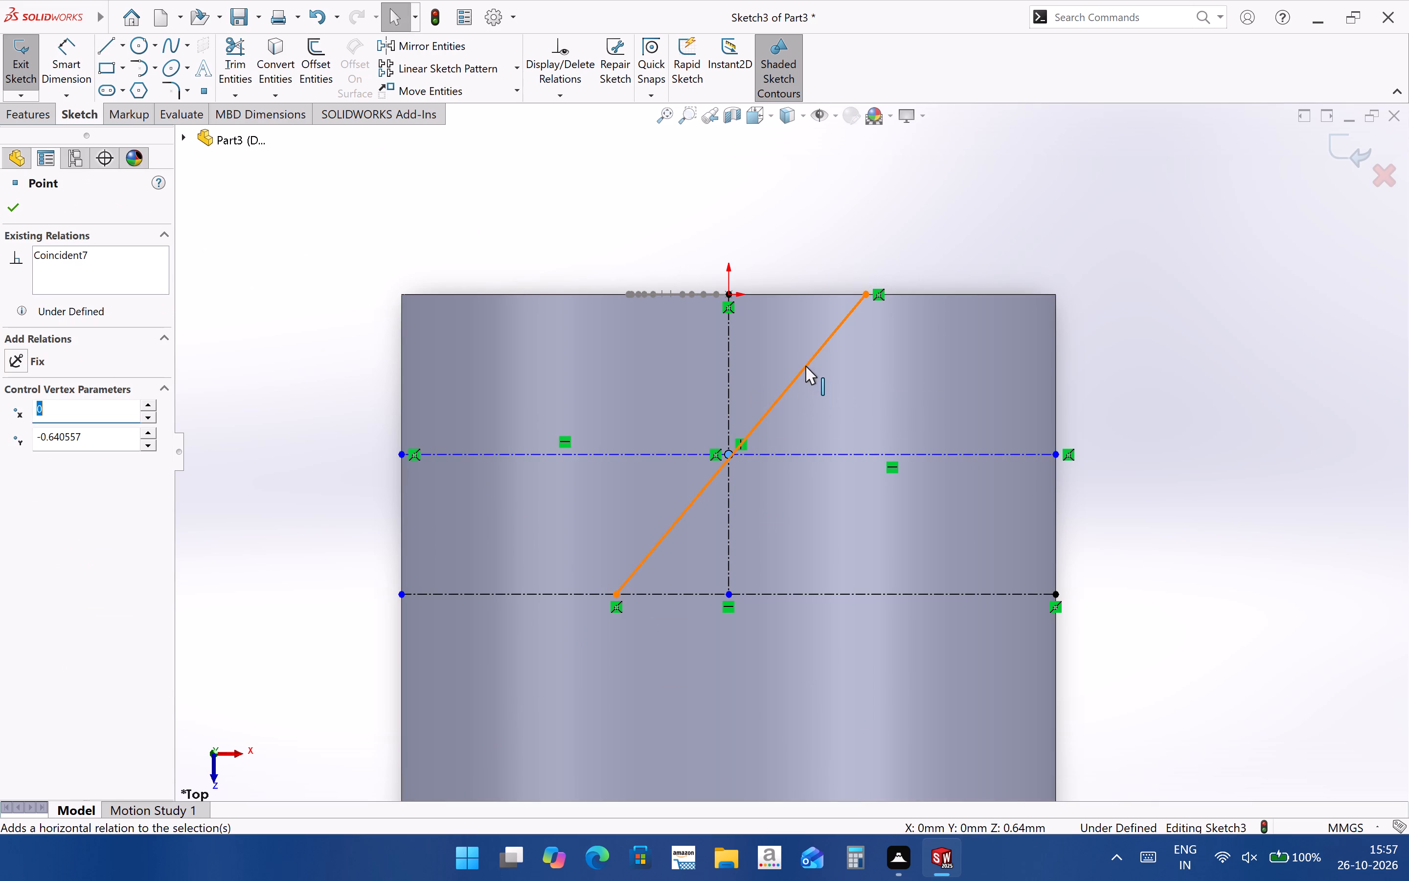
ctrl+shift+click(805, 366)
click(840, 318)
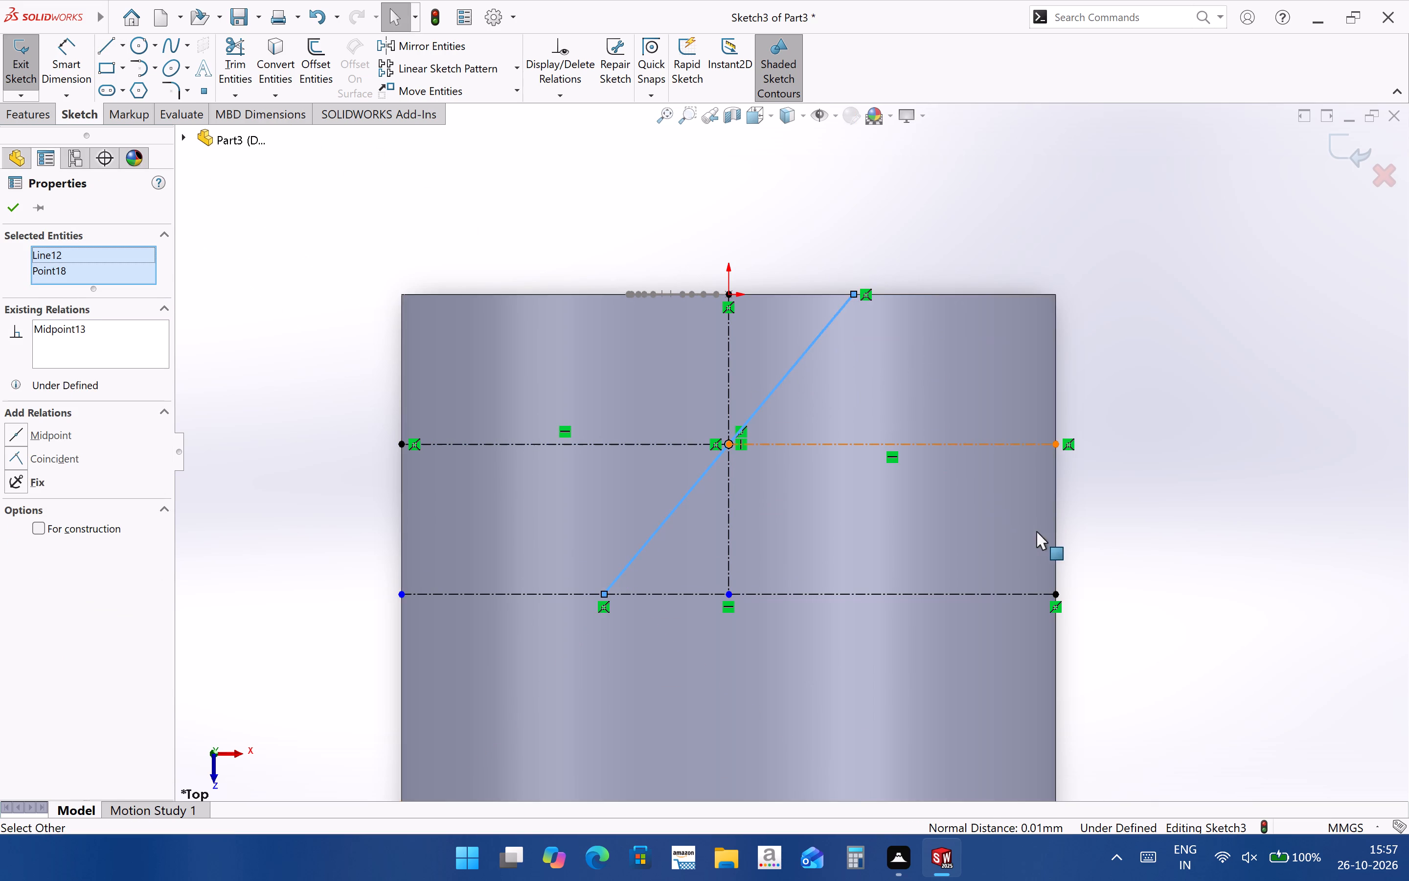
click(1036, 531)
click(1249, 568)
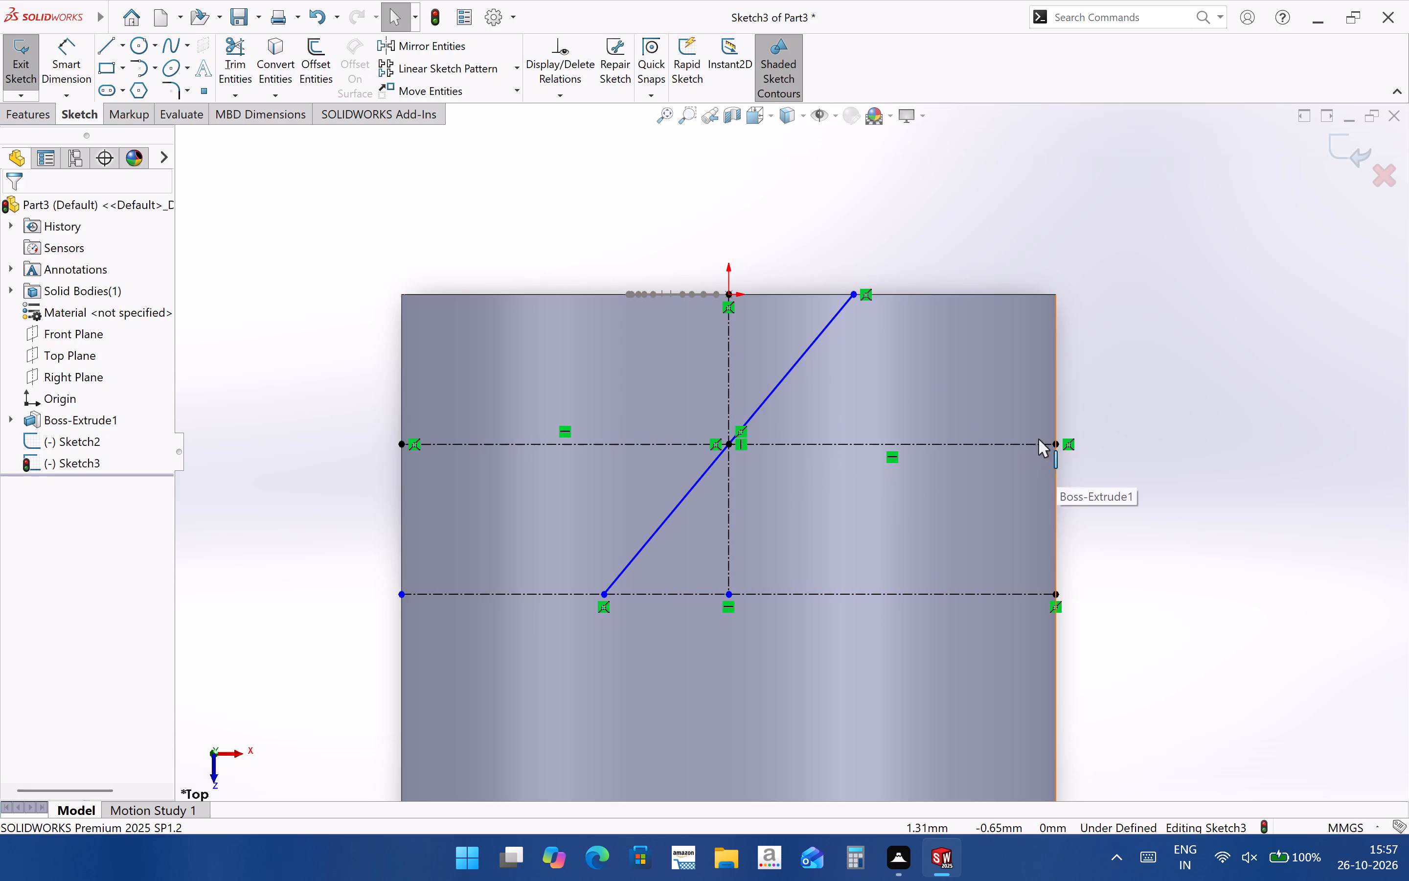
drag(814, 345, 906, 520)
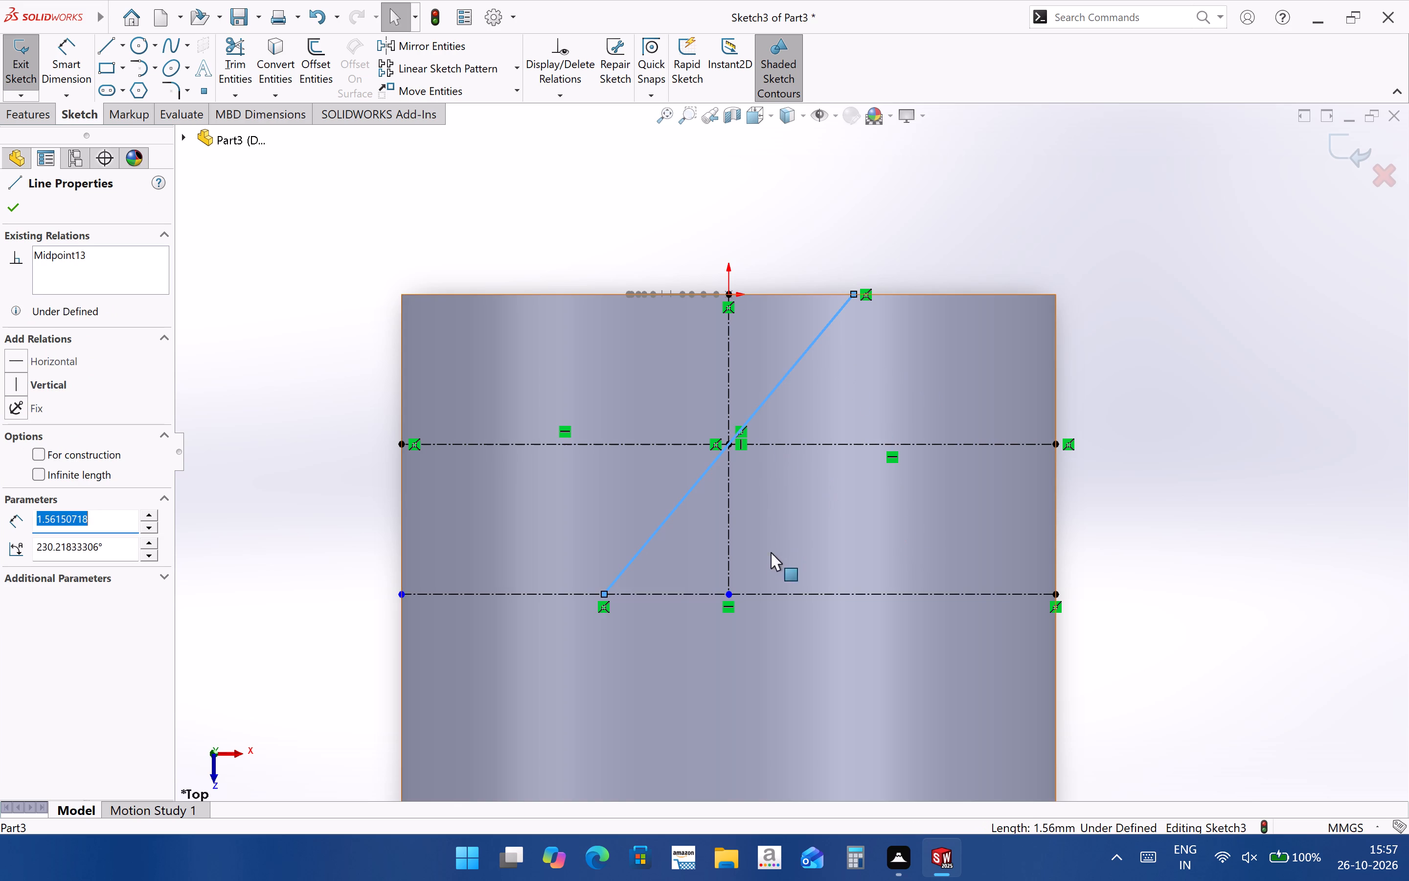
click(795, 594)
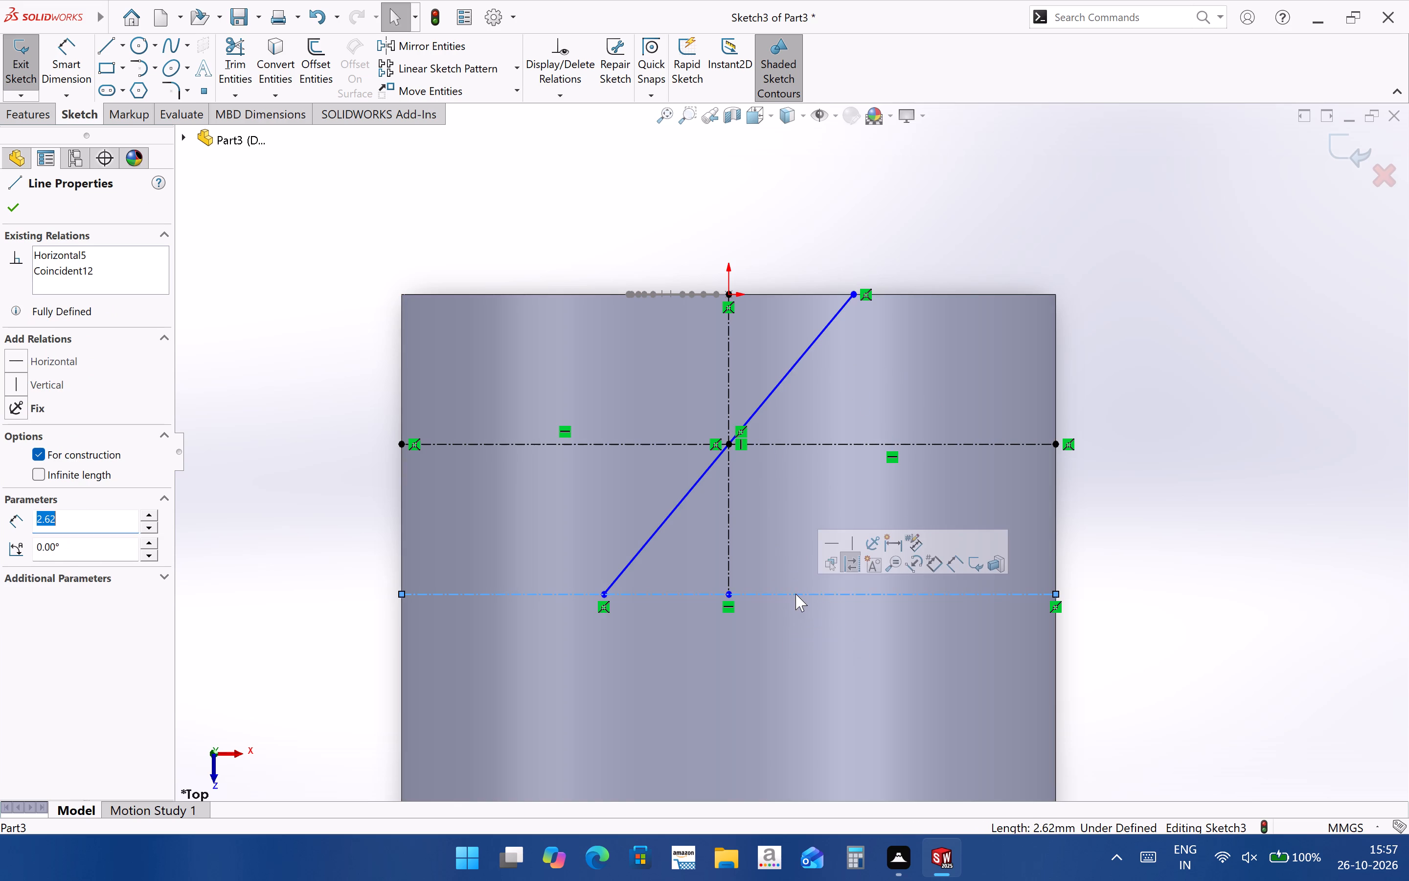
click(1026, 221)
Dimension the angle between the vertical centerline and the slanted line as 10 degrees.
click(60, 60)
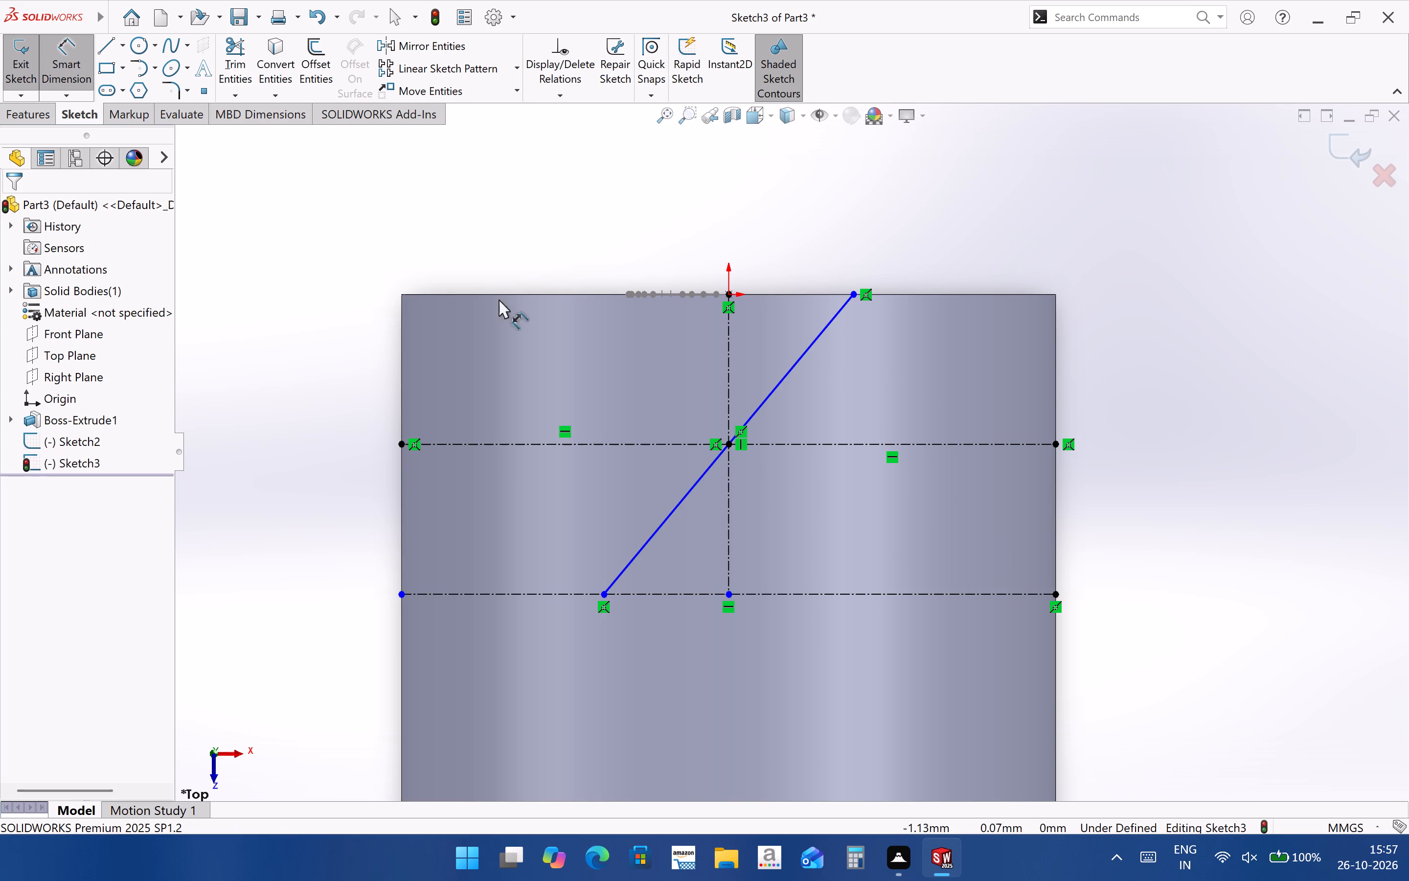
click(729, 353)
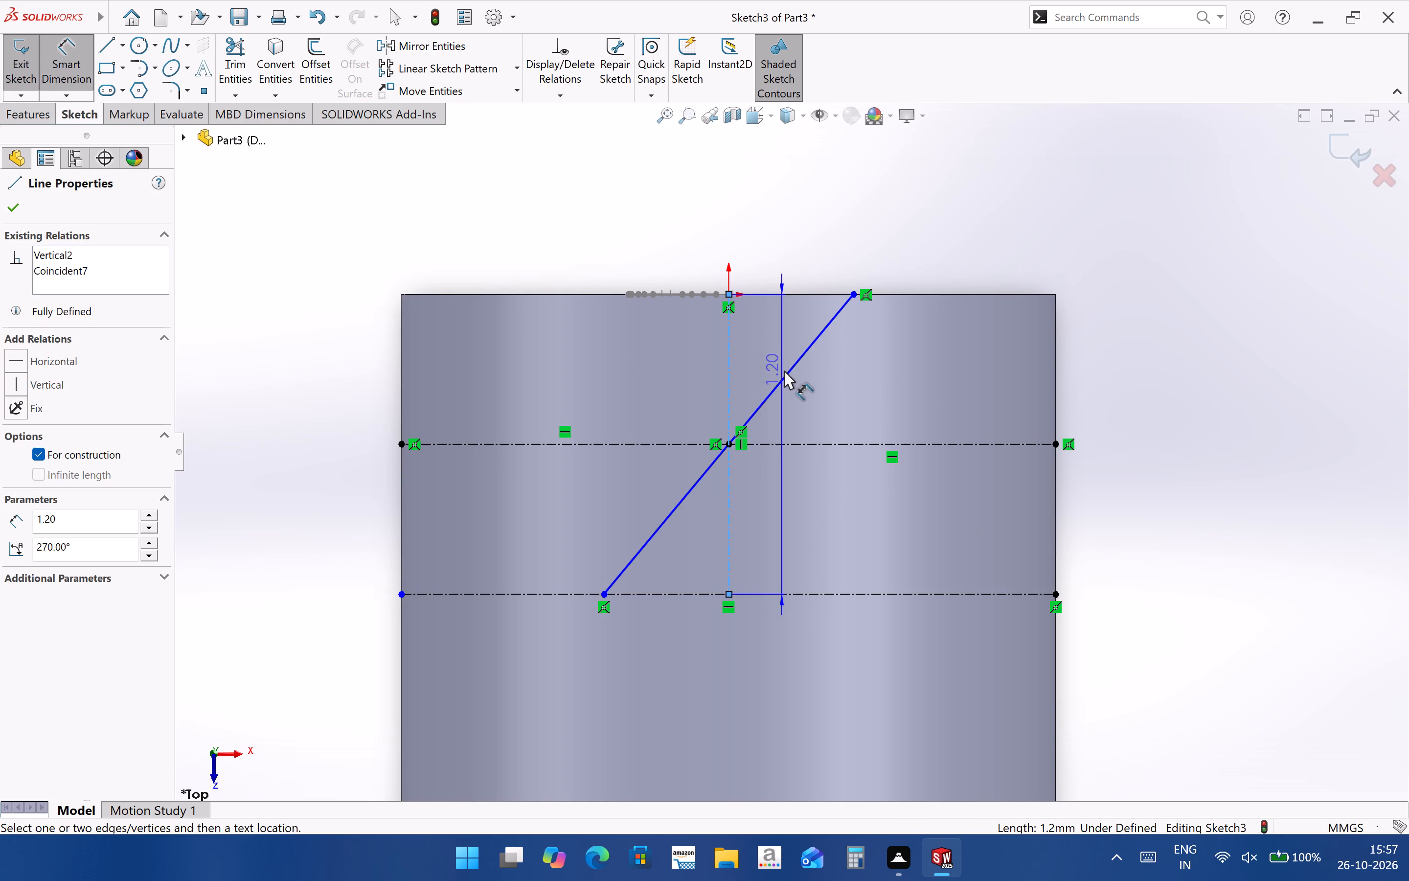
click(789, 373)
click(773, 351)
key(1)
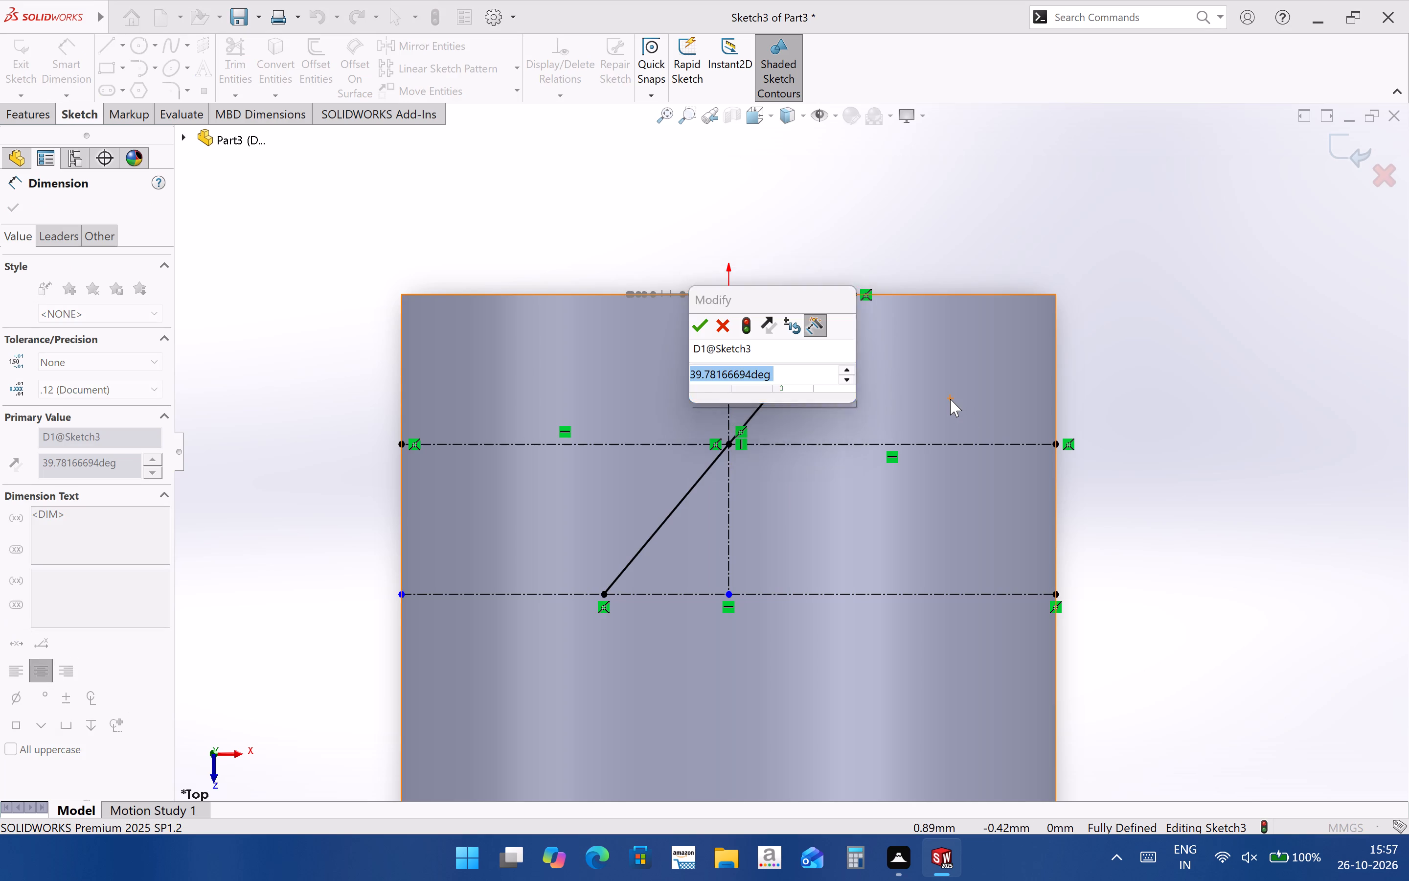
key(0)
key(Return)
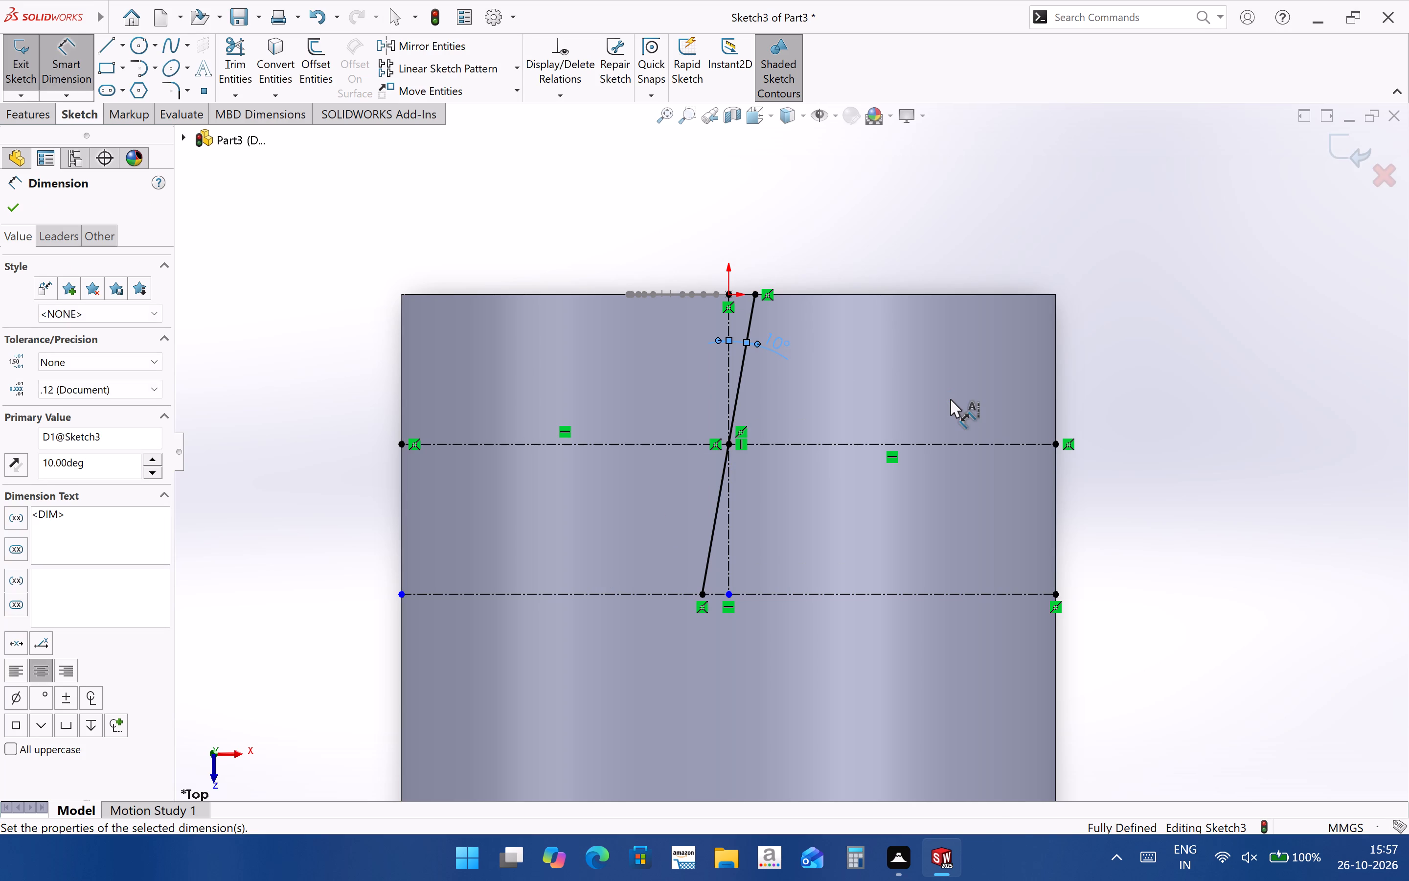
click(1387, 278)
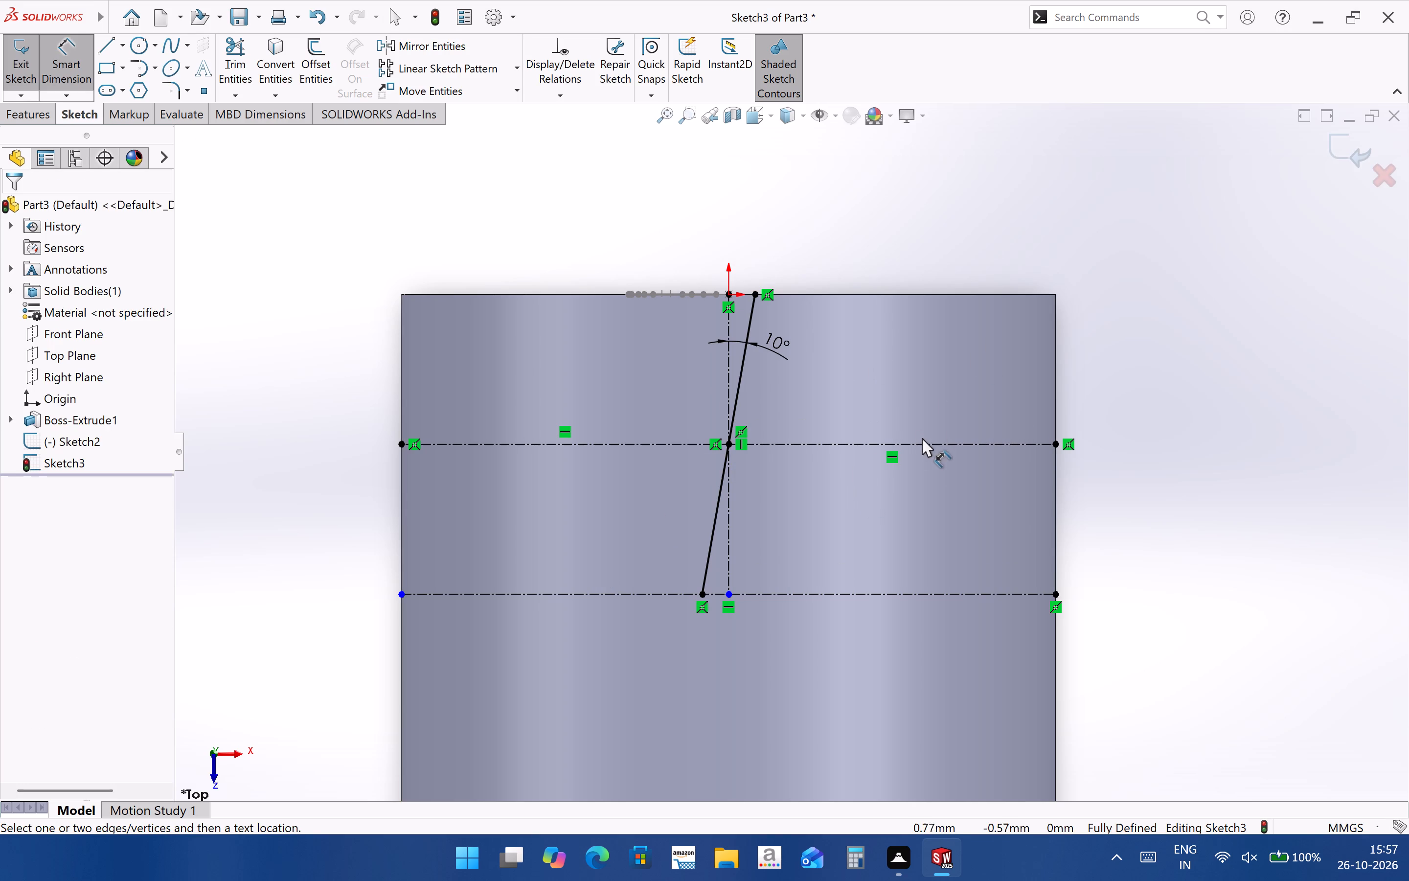
Measure the distances from the upper horizontal centerline to the cylinder's top edge and to the lower horizontal centerline.
click(993, 442)
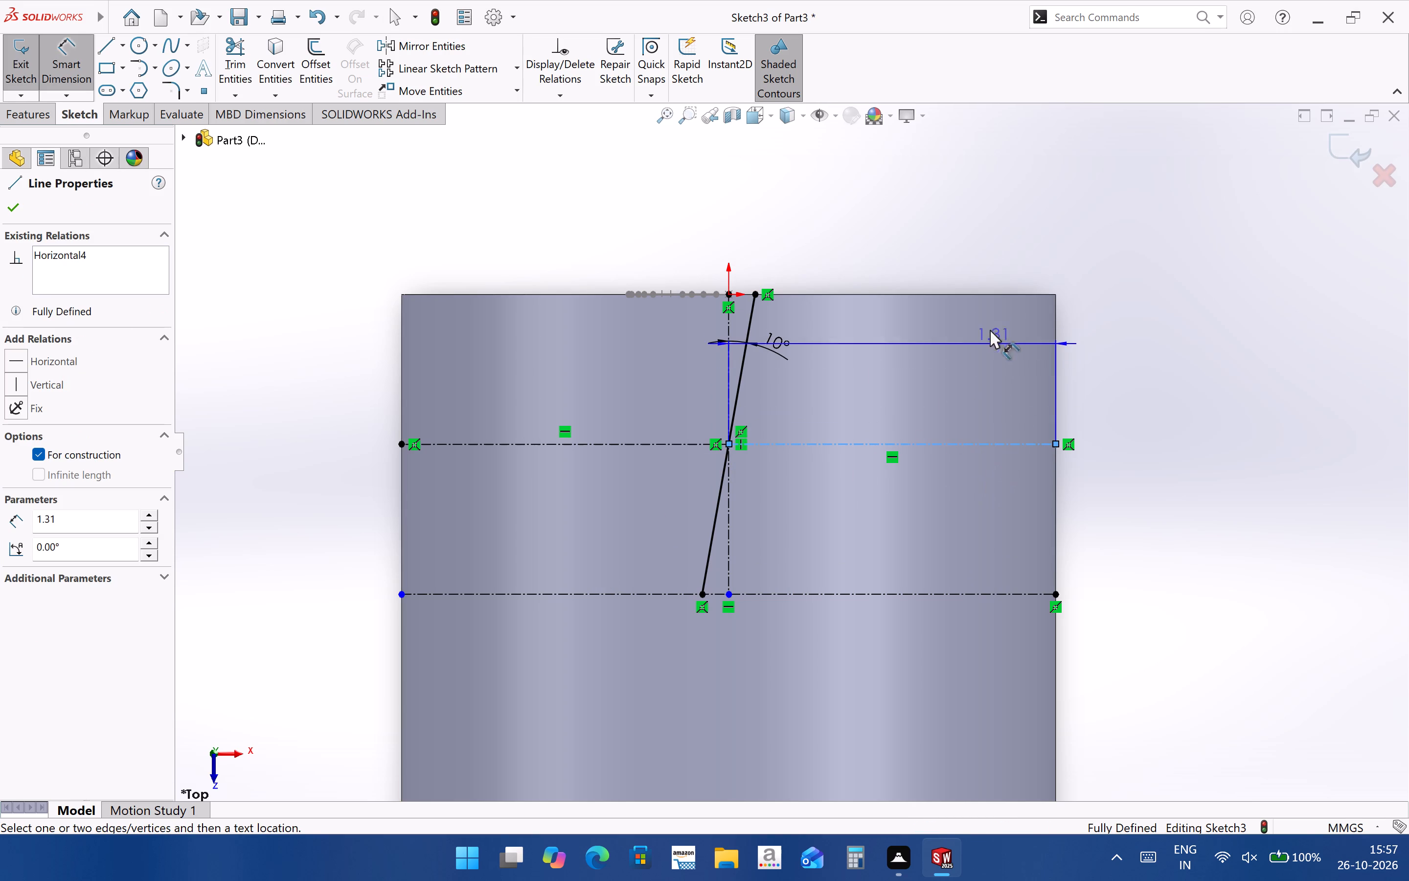
click(992, 295)
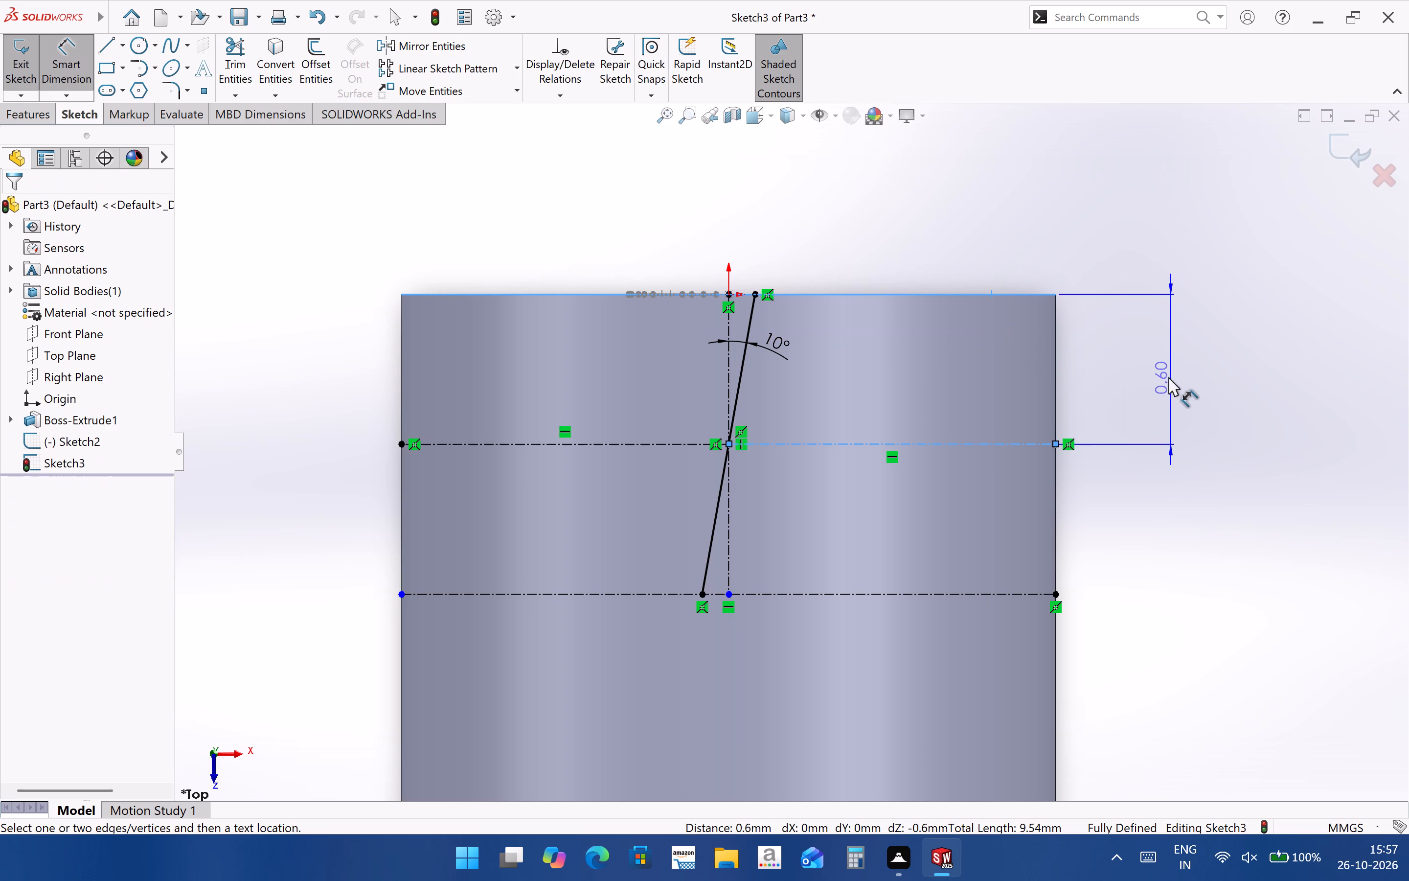
key(Escape)
click(1012, 596)
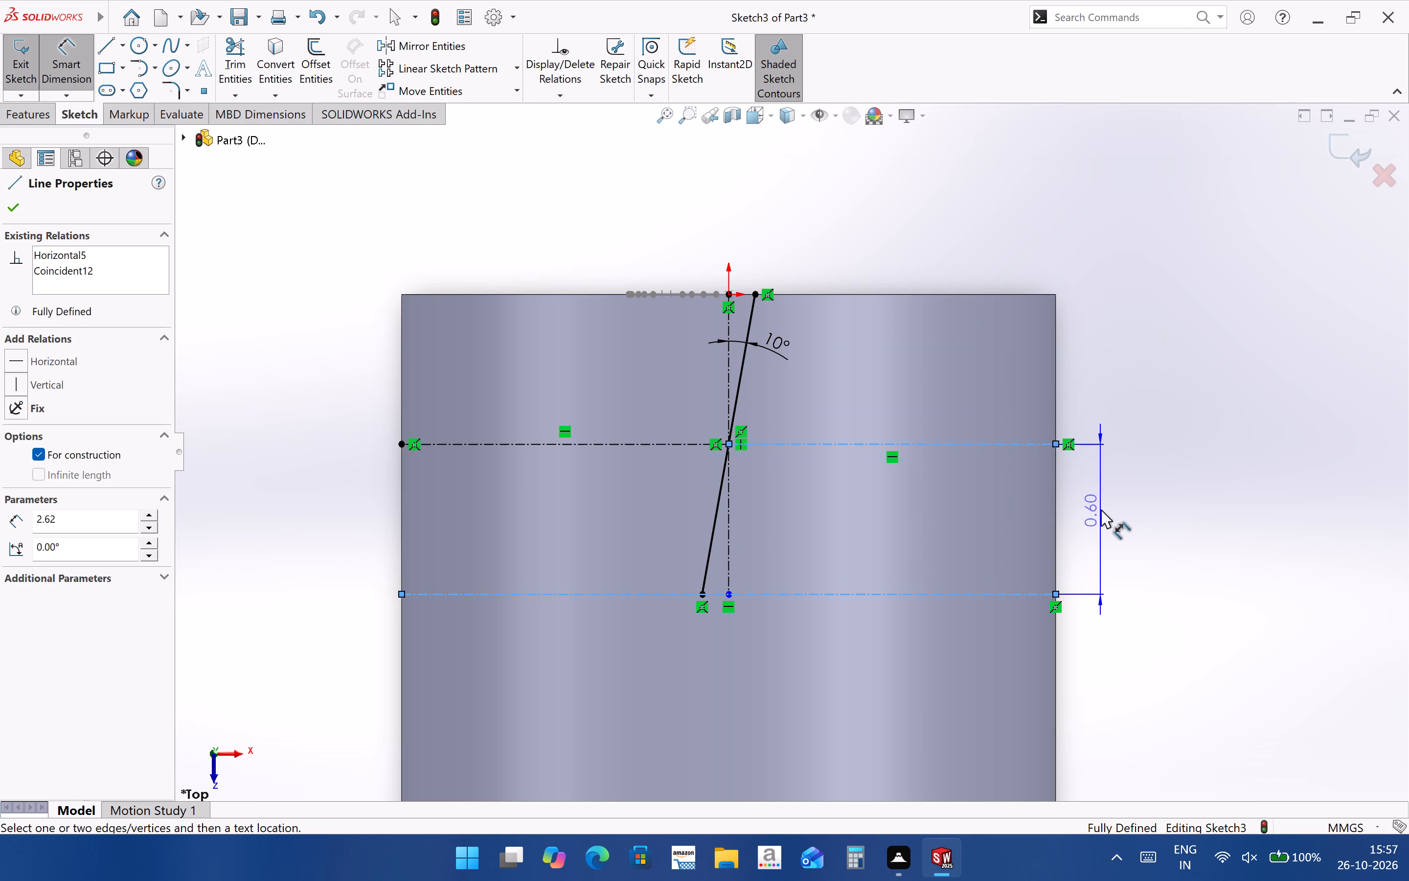
key(Escape)
scroll(914, 370, up, 2)
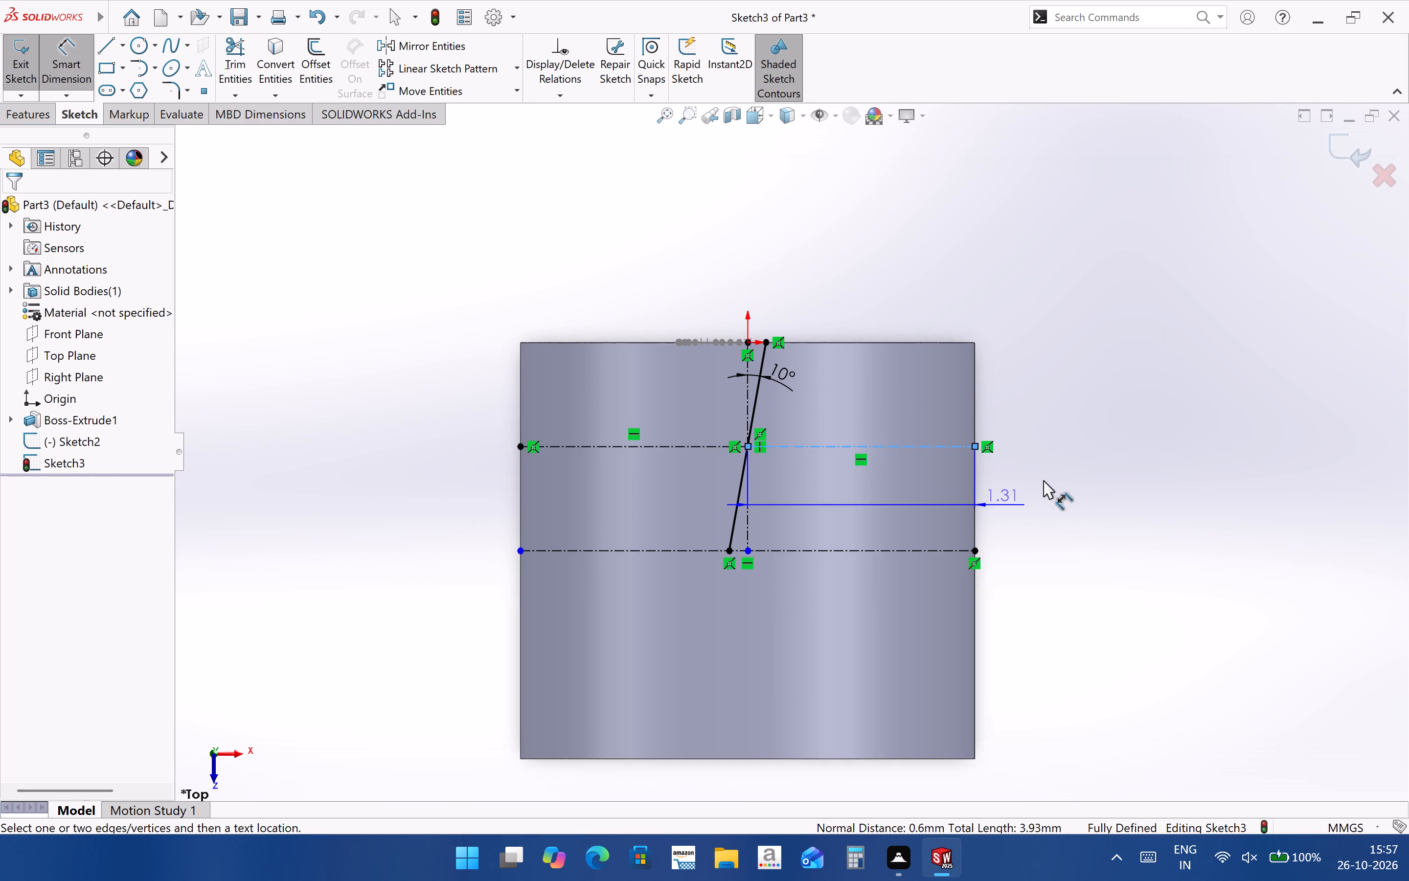
key(Escape)
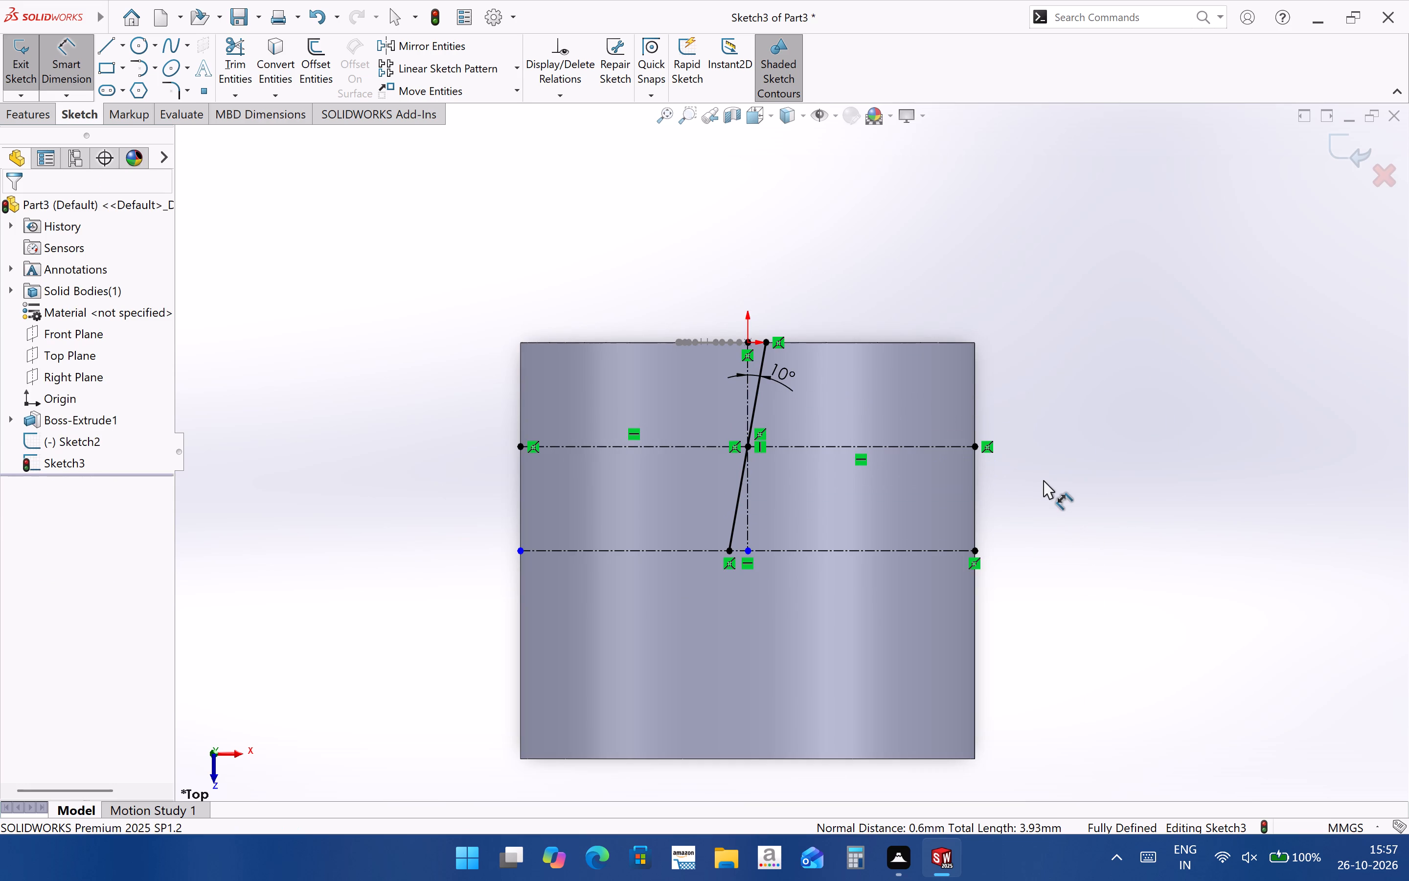
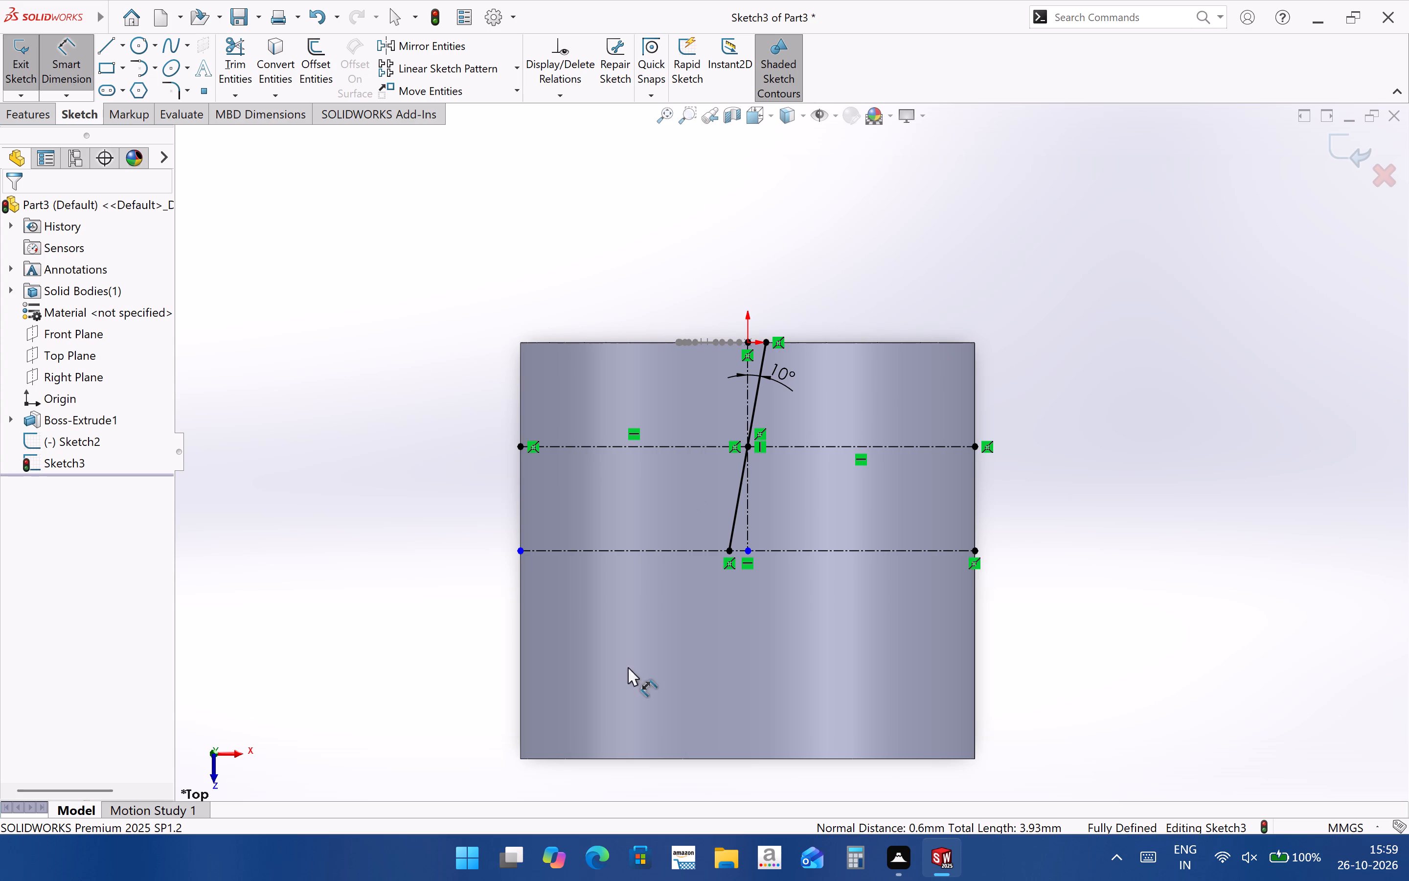
Finish and exit the sketch containing the slanted 10-degree line.
scroll(673, 518, up, 2)
middle_drag(670, 539, 789, 556)
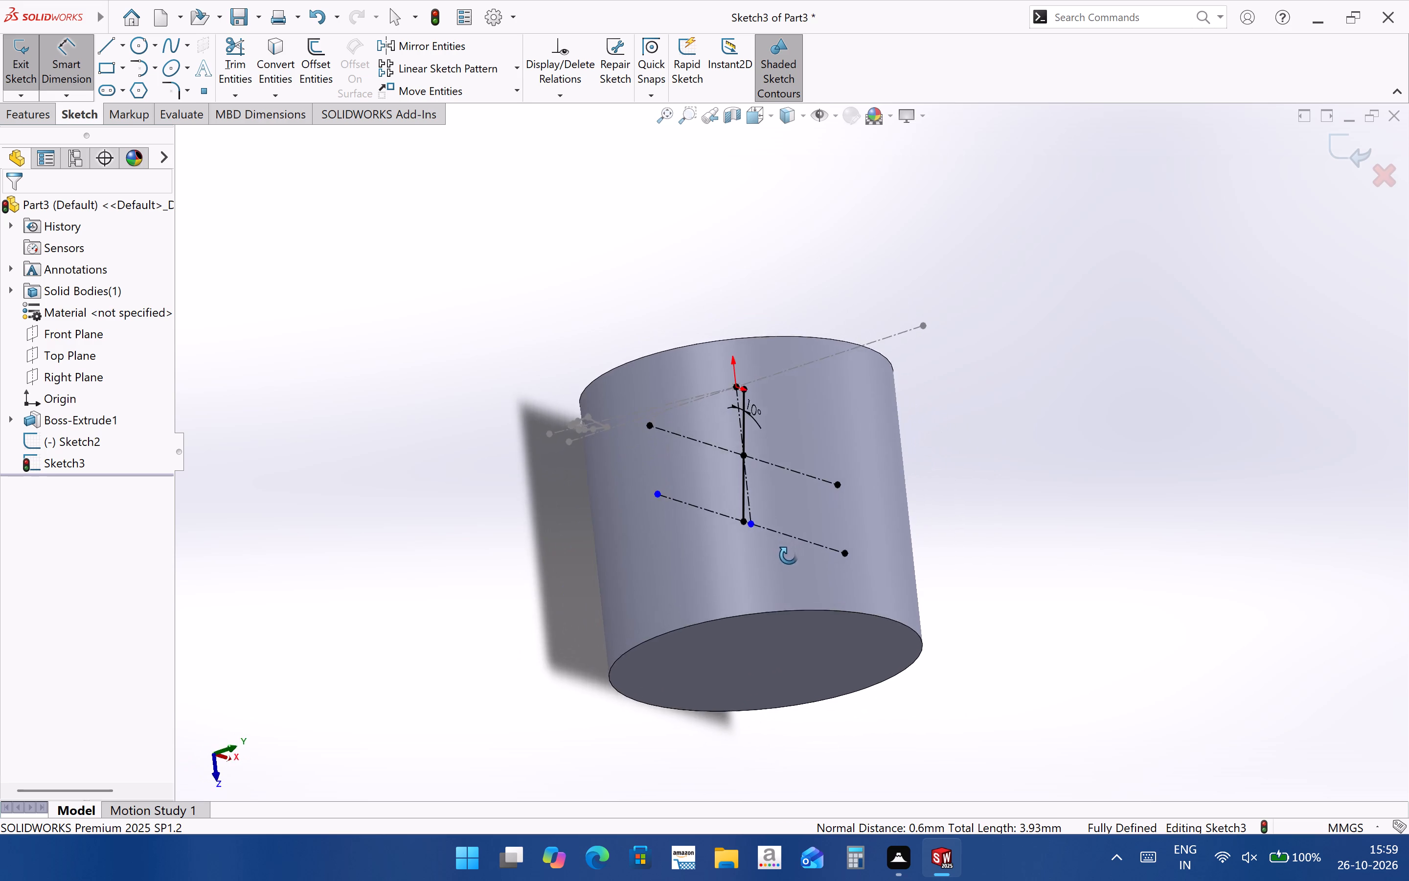
middle_drag(789, 556, 766, 603)
click(1344, 147)
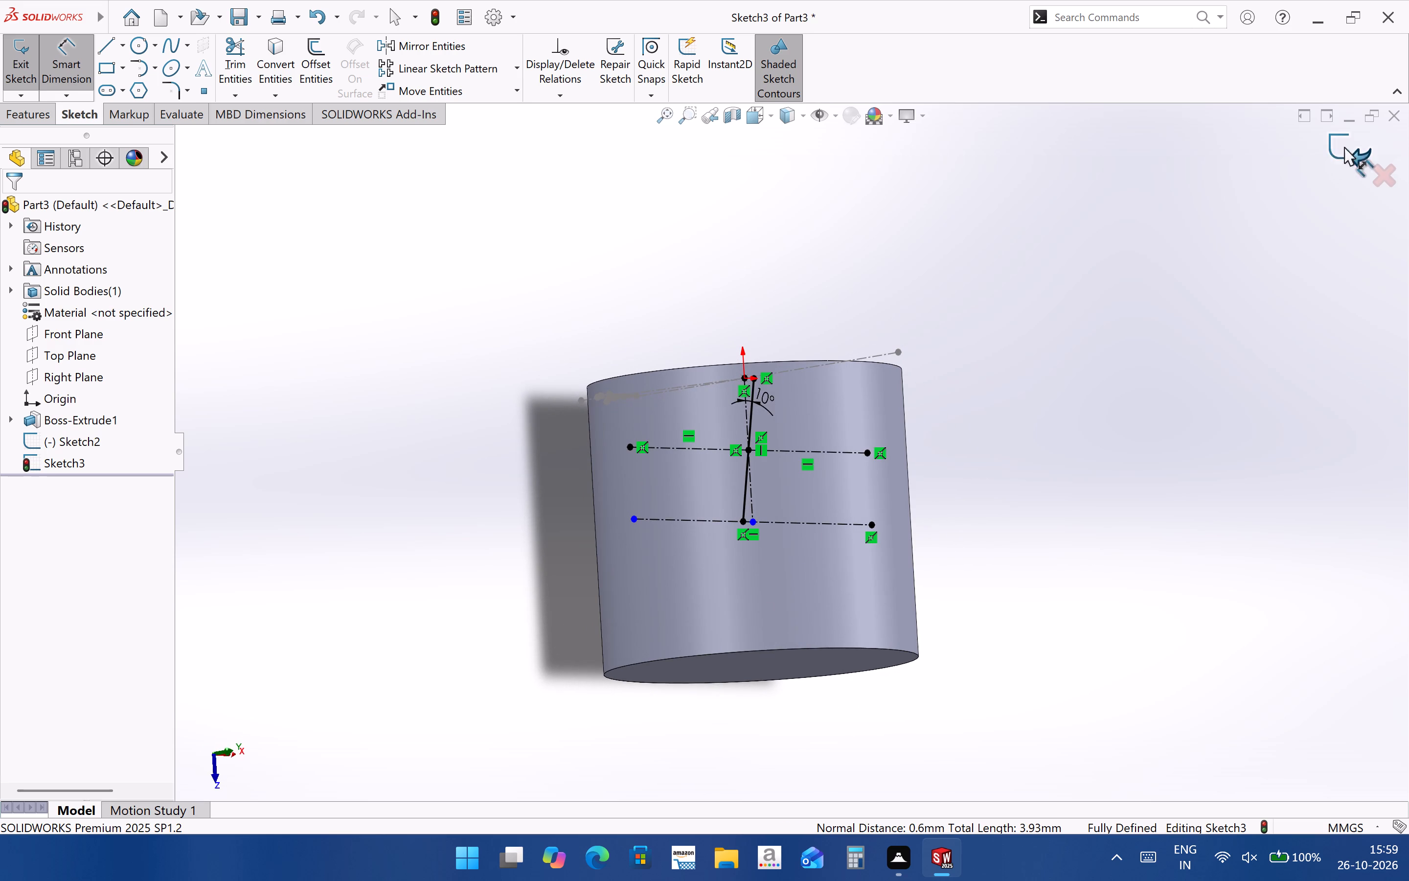
Project the slanted-line sketch onto the cylinder's outer side face as a projected curve, using the Sketch on faces type.
middle_drag(982, 502, 918, 610)
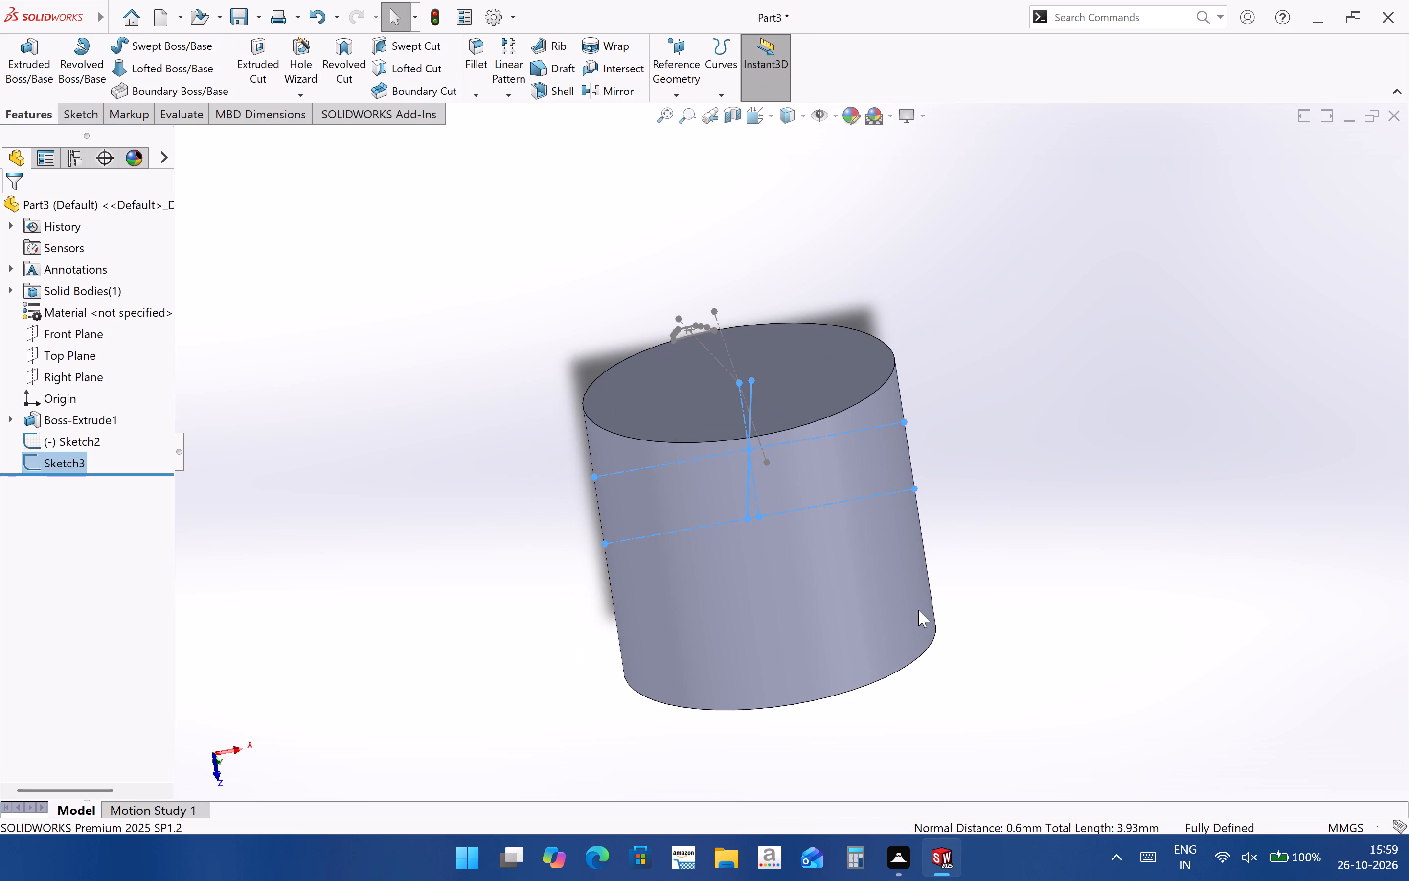
middle_drag(821, 376, 1029, 492)
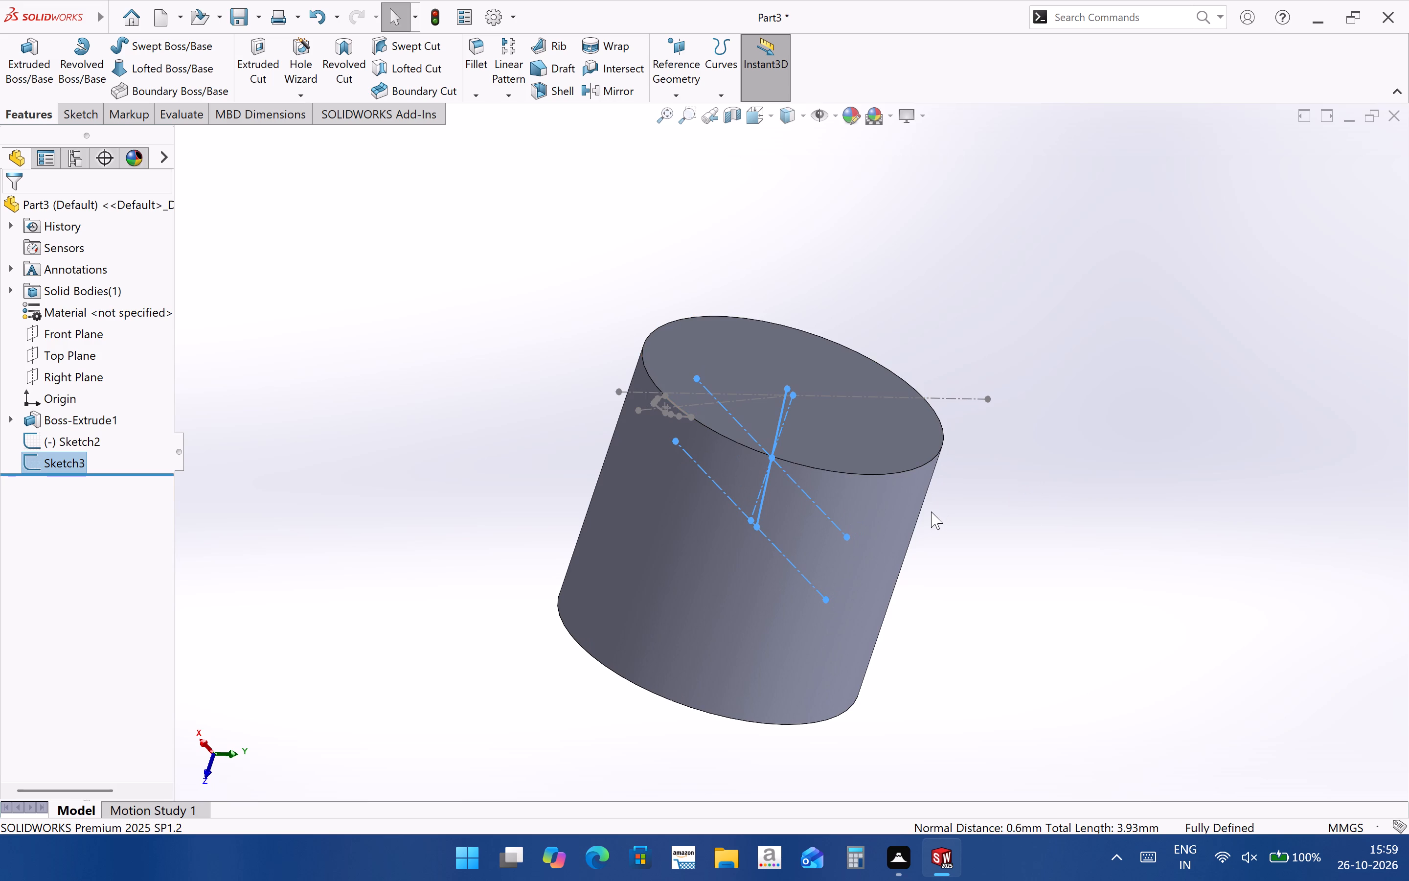
click(731, 93)
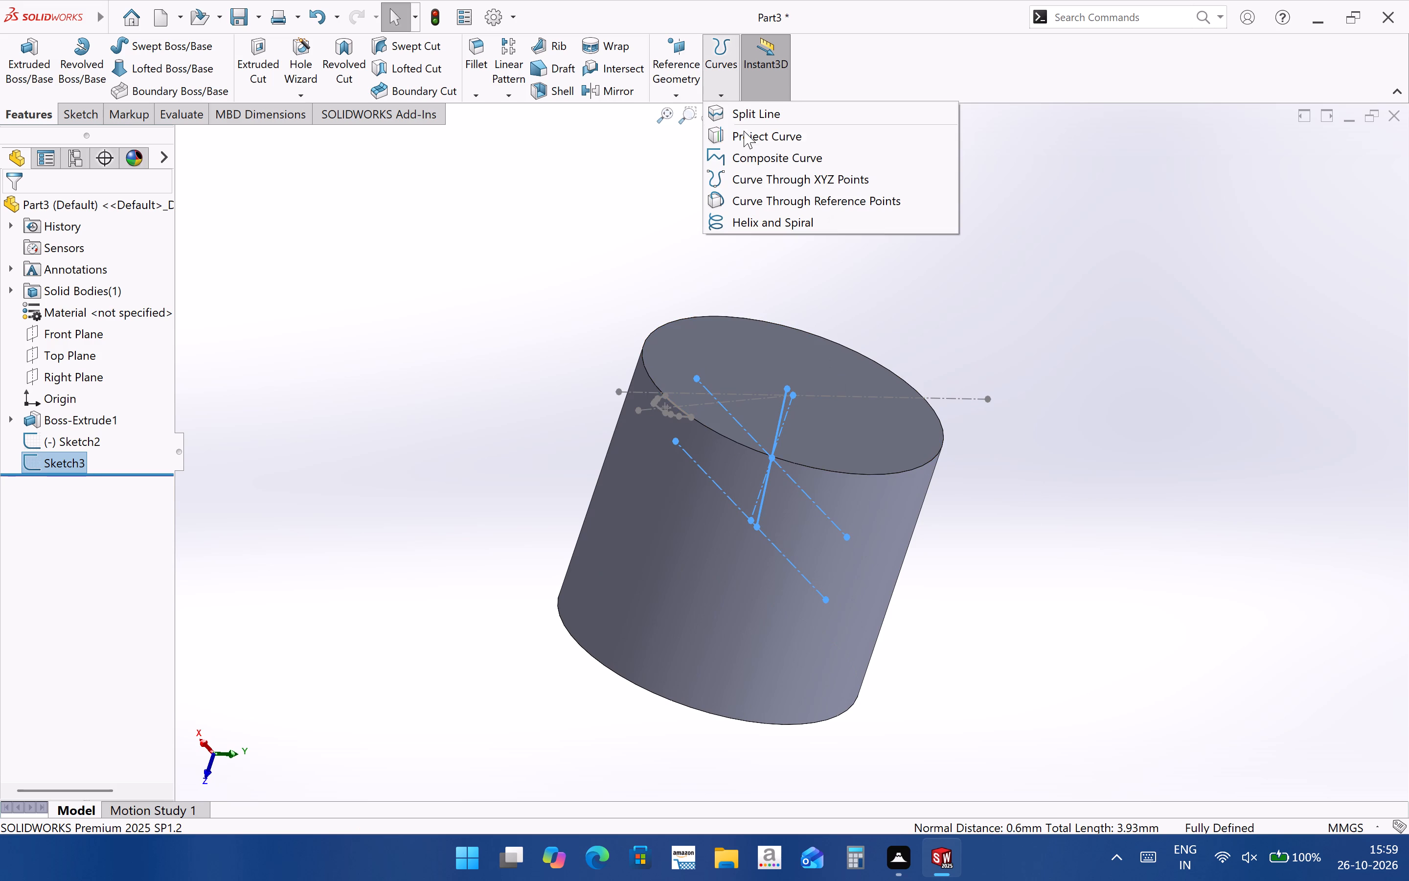
click(745, 132)
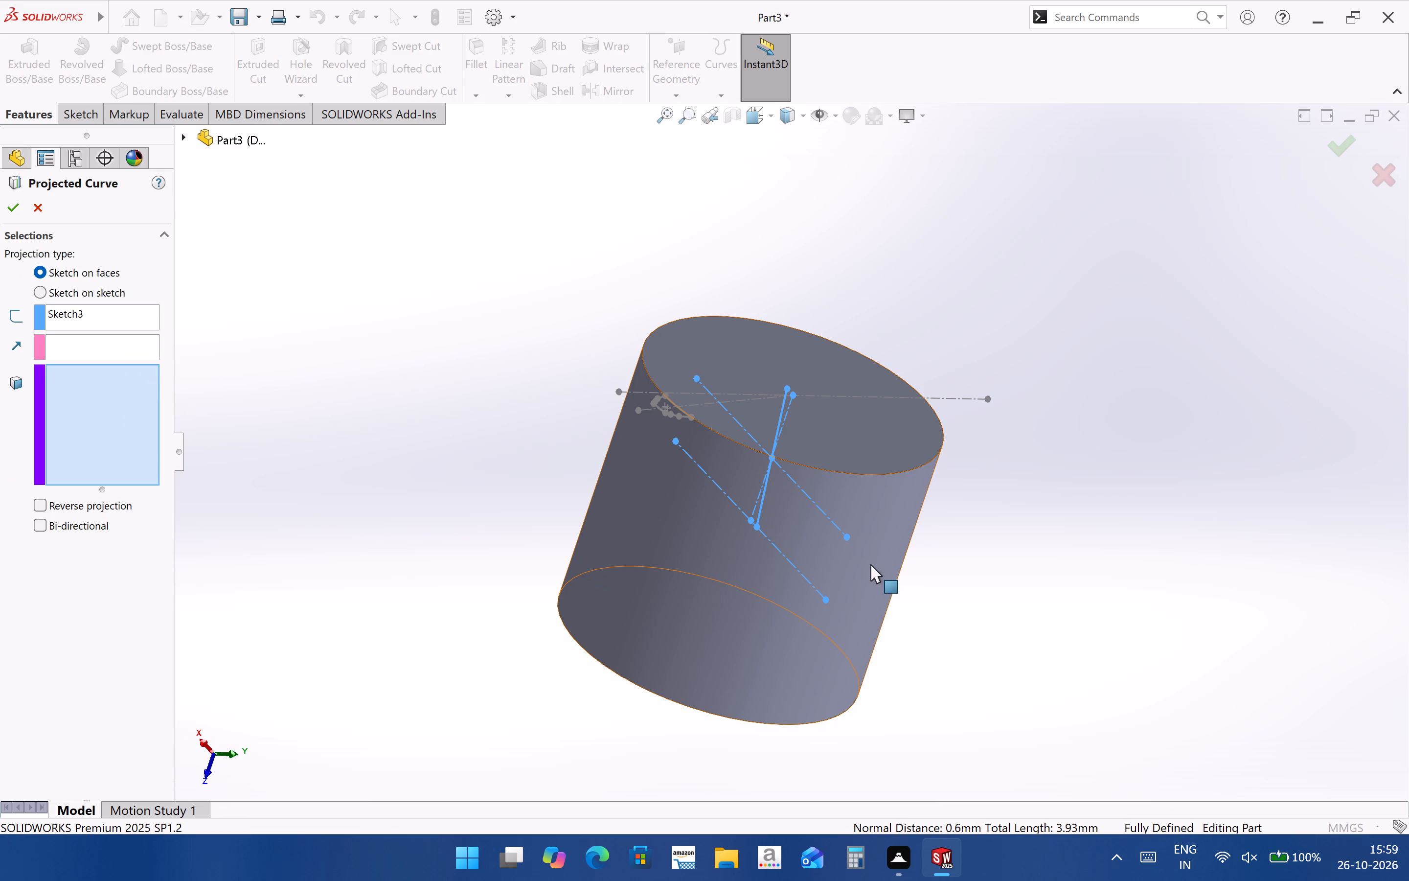
click(645, 524)
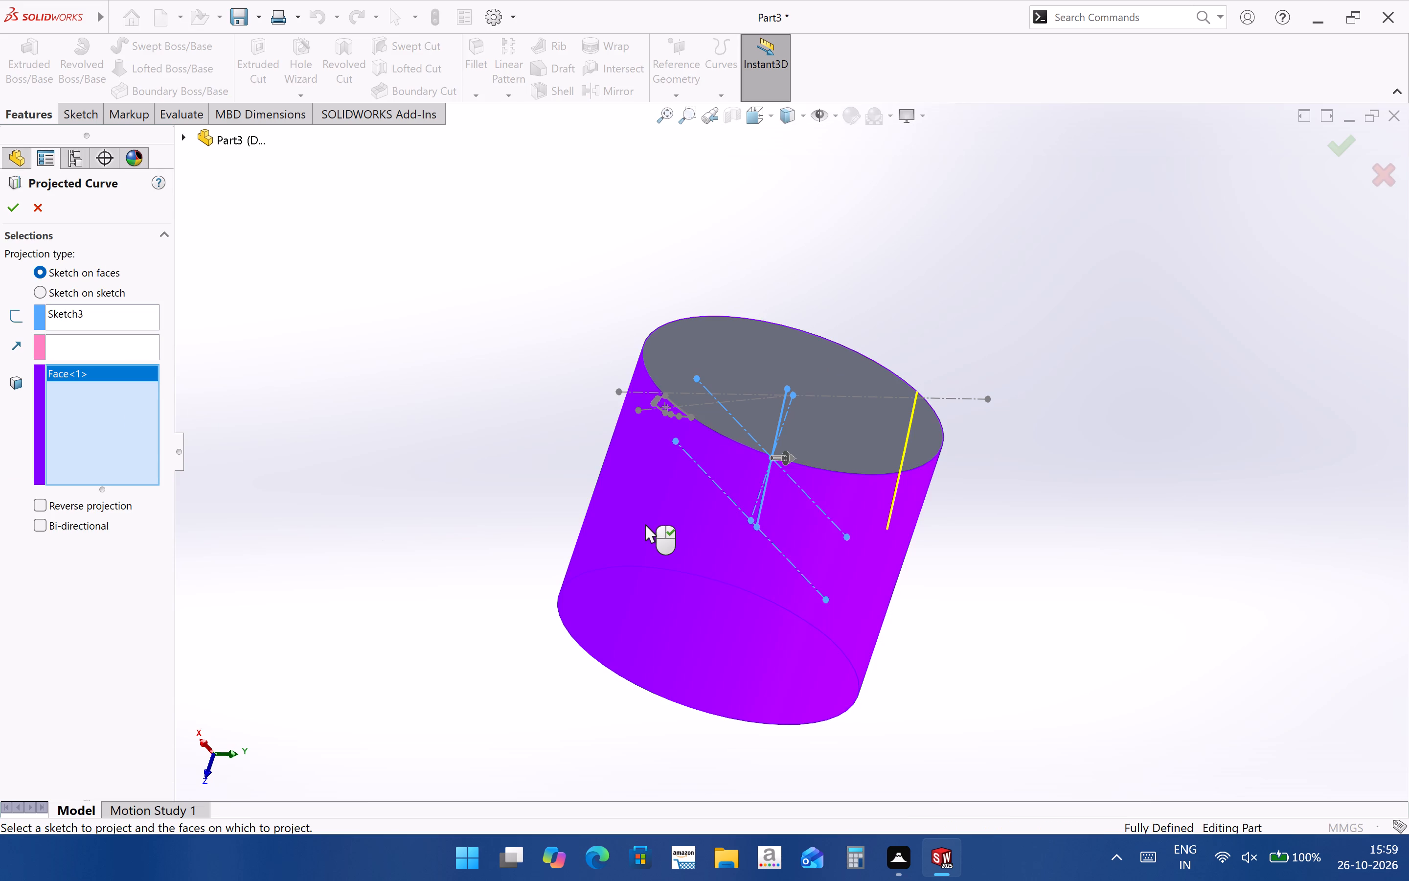
click(1334, 147)
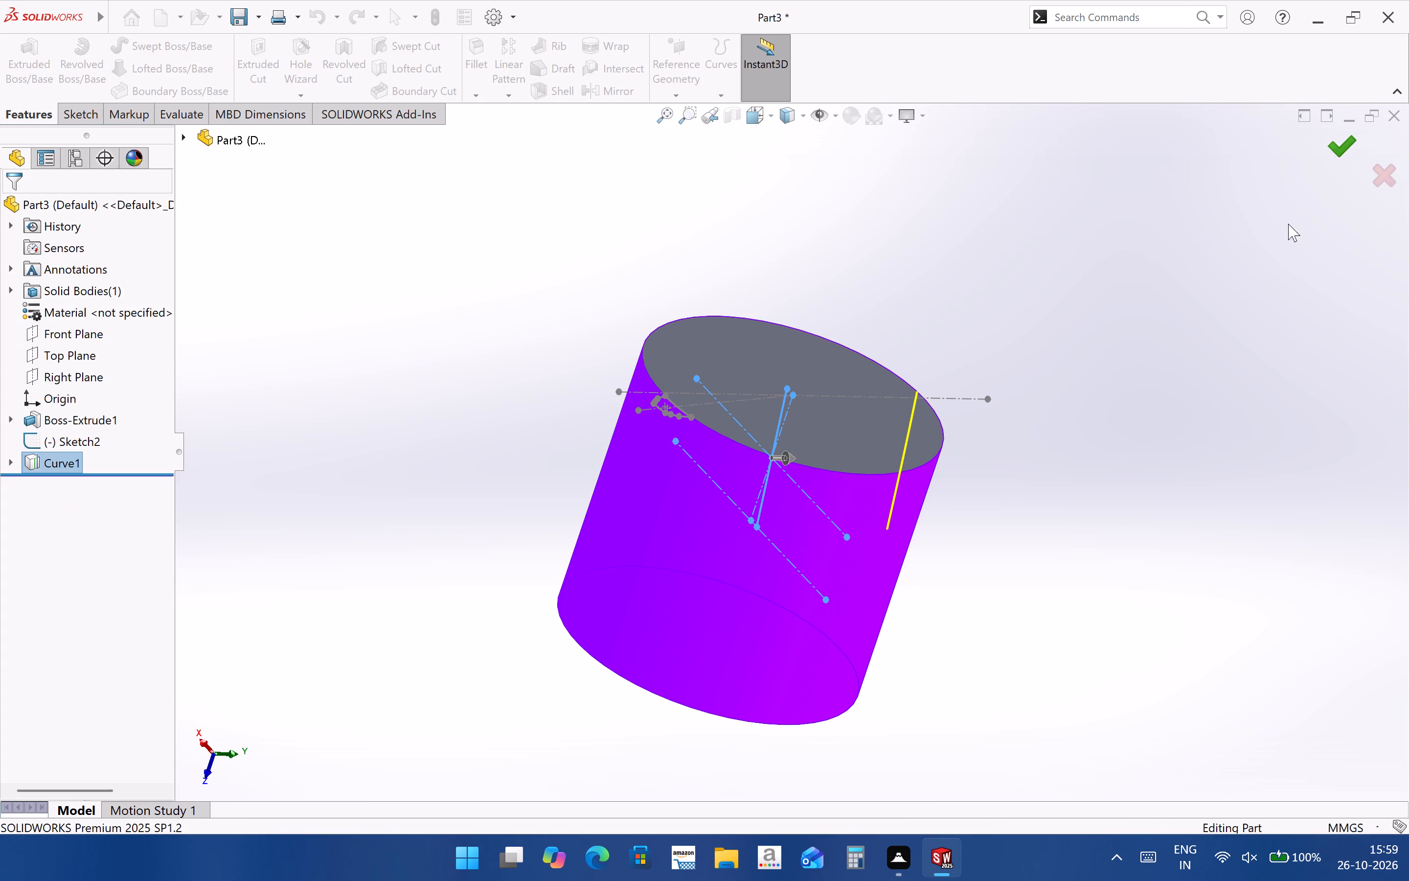
middle_drag(948, 631, 735, 571)
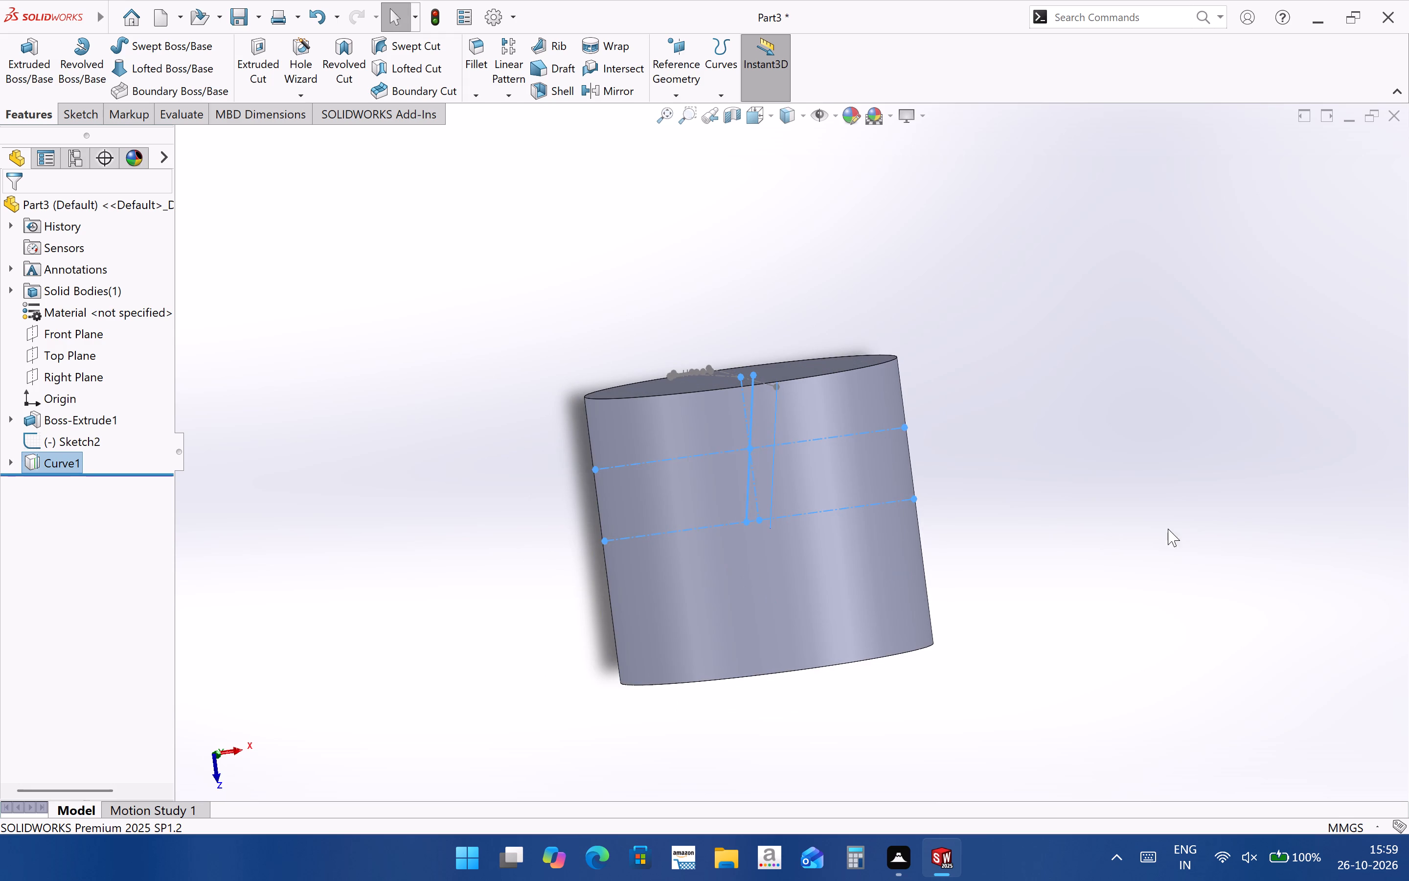
click(1208, 520)
middle_drag(735, 572, 758, 638)
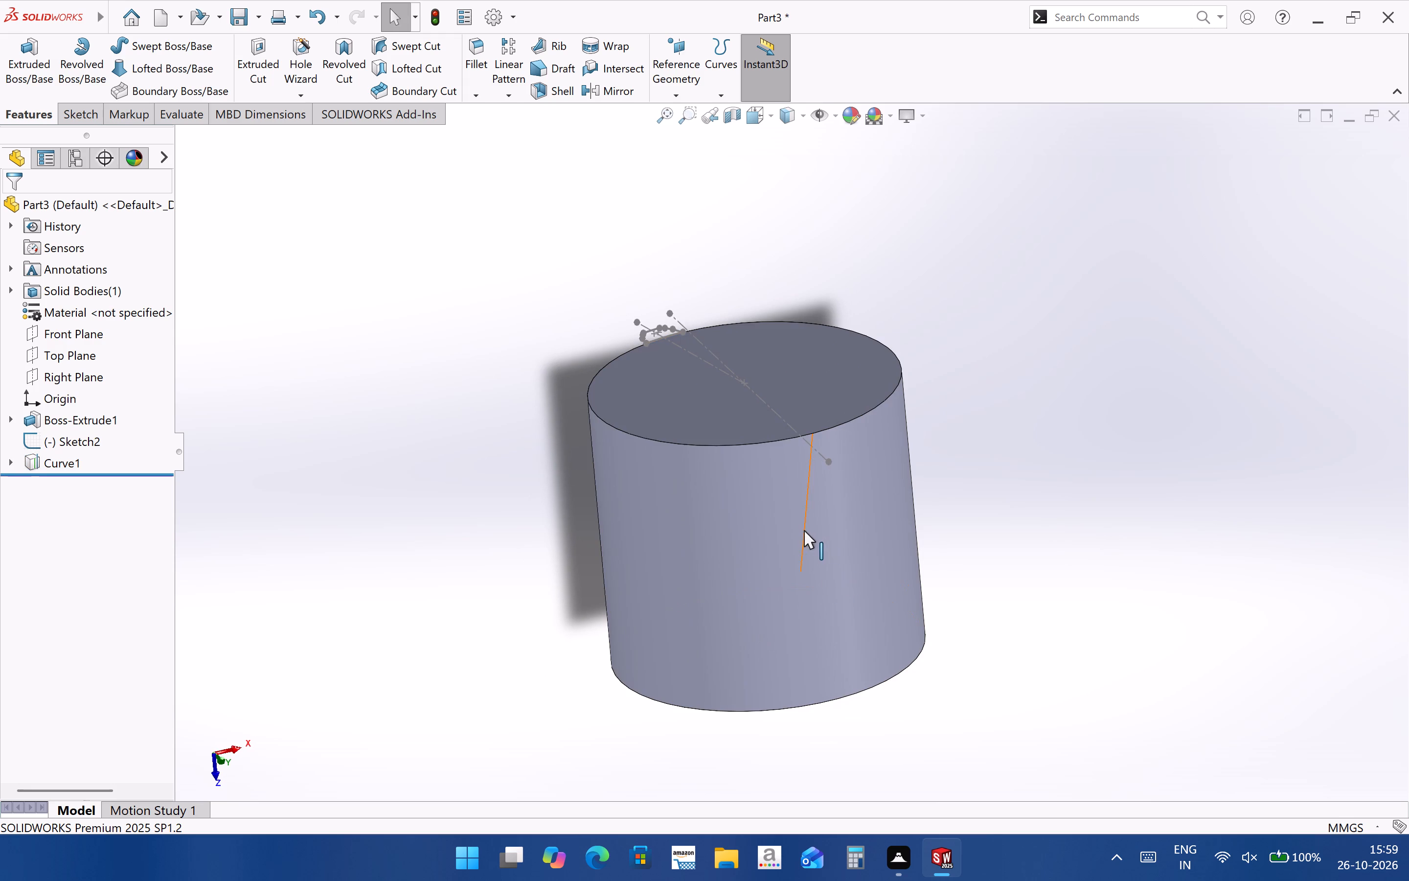
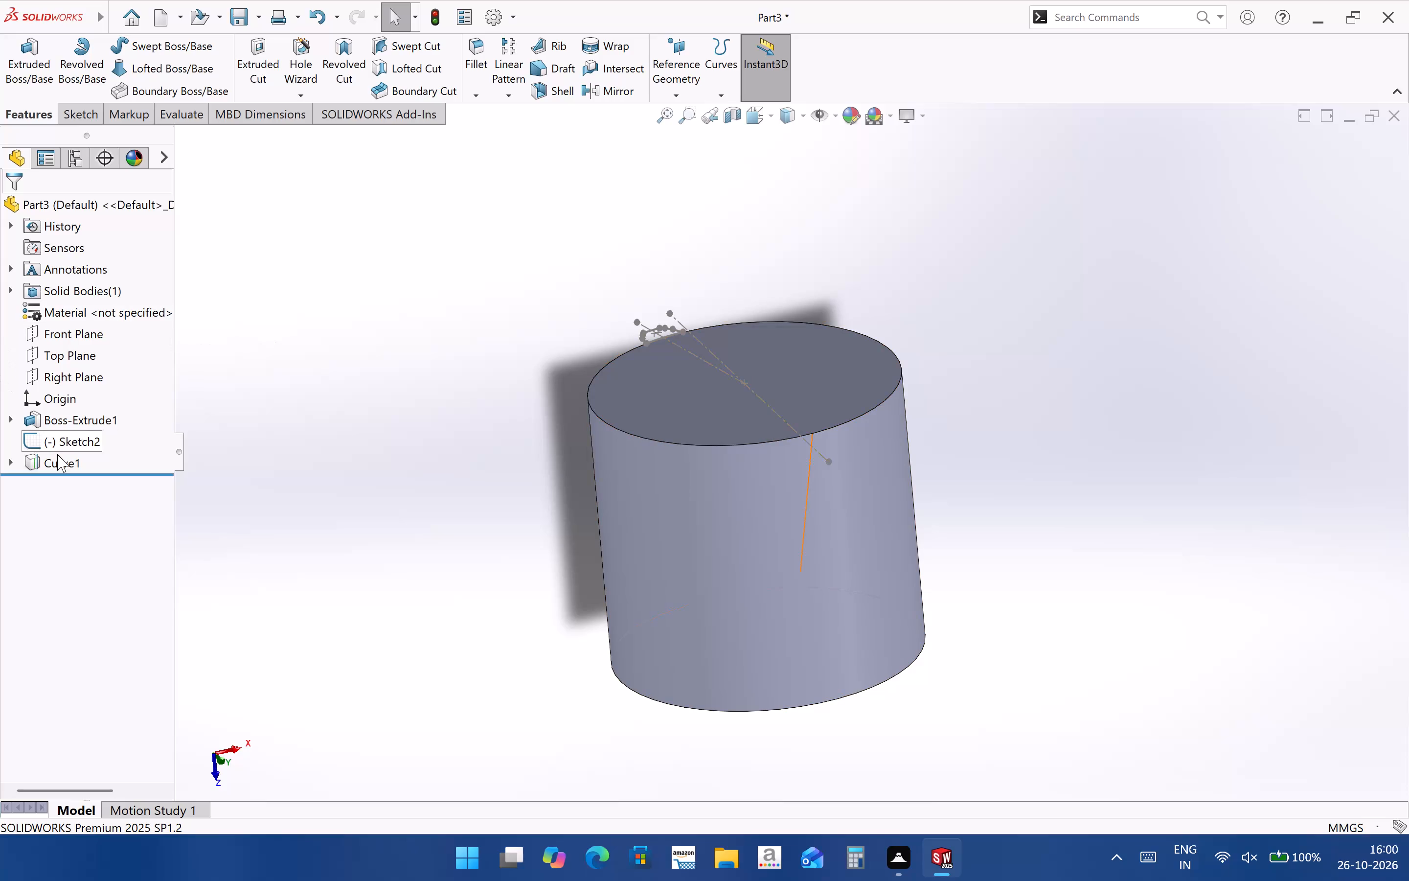
Create a derived copy of the tooth profile sketch, Sketch2, on the cylinder's top face.
click(64, 431)
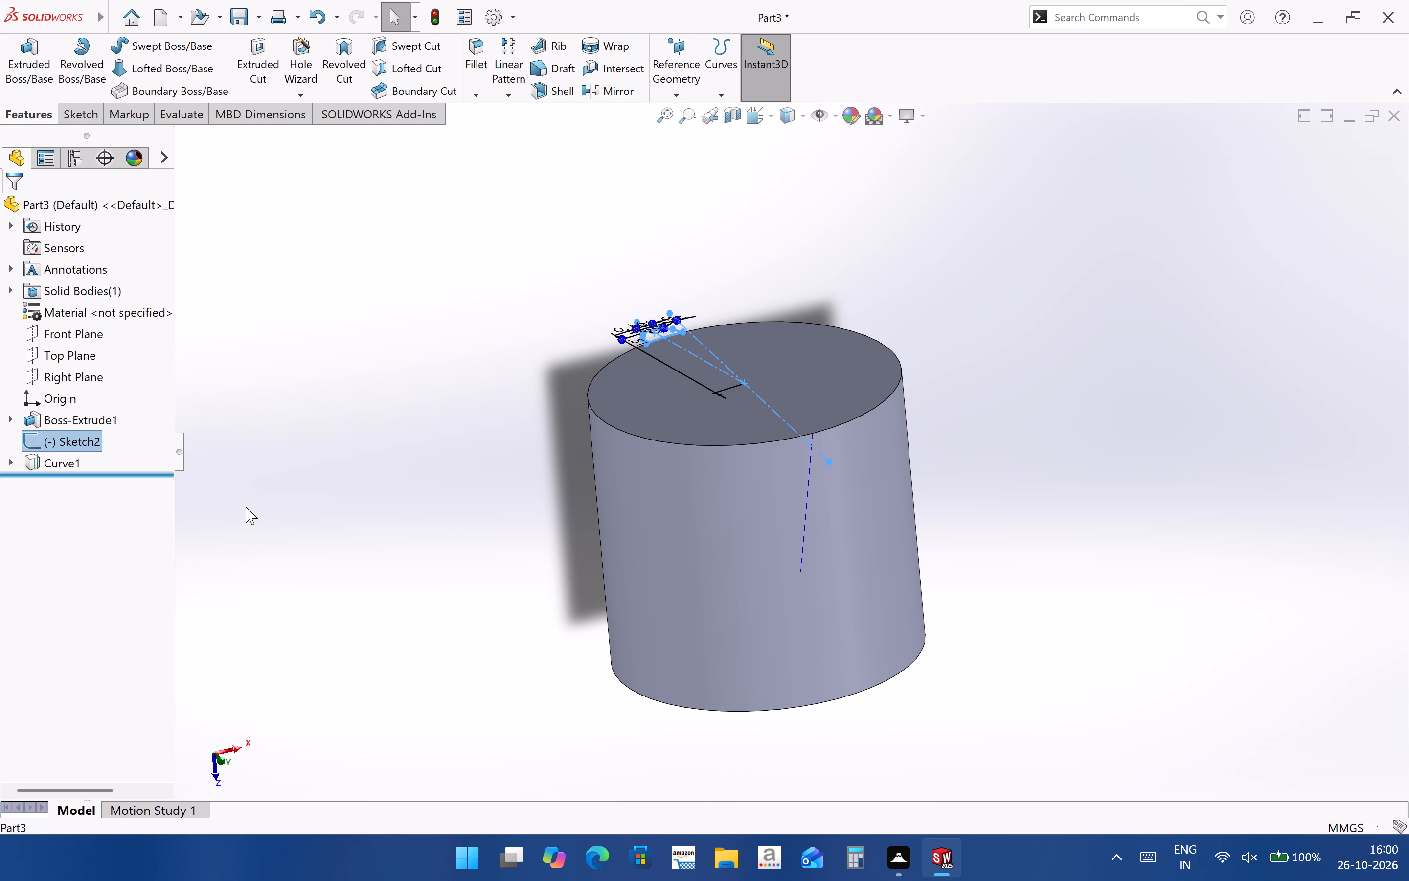
click(795, 590)
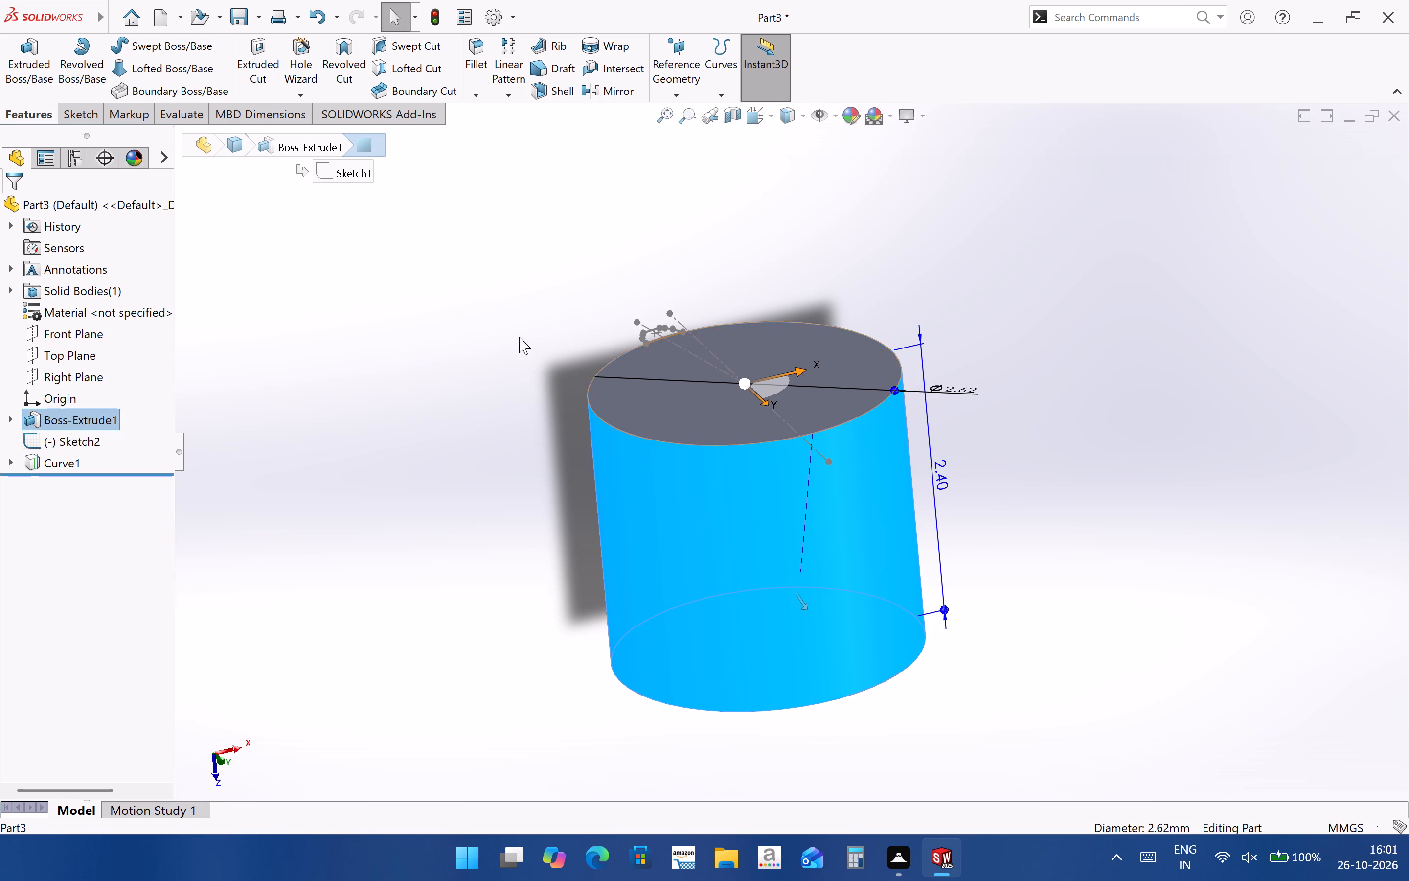
click(365, 478)
click(81, 439)
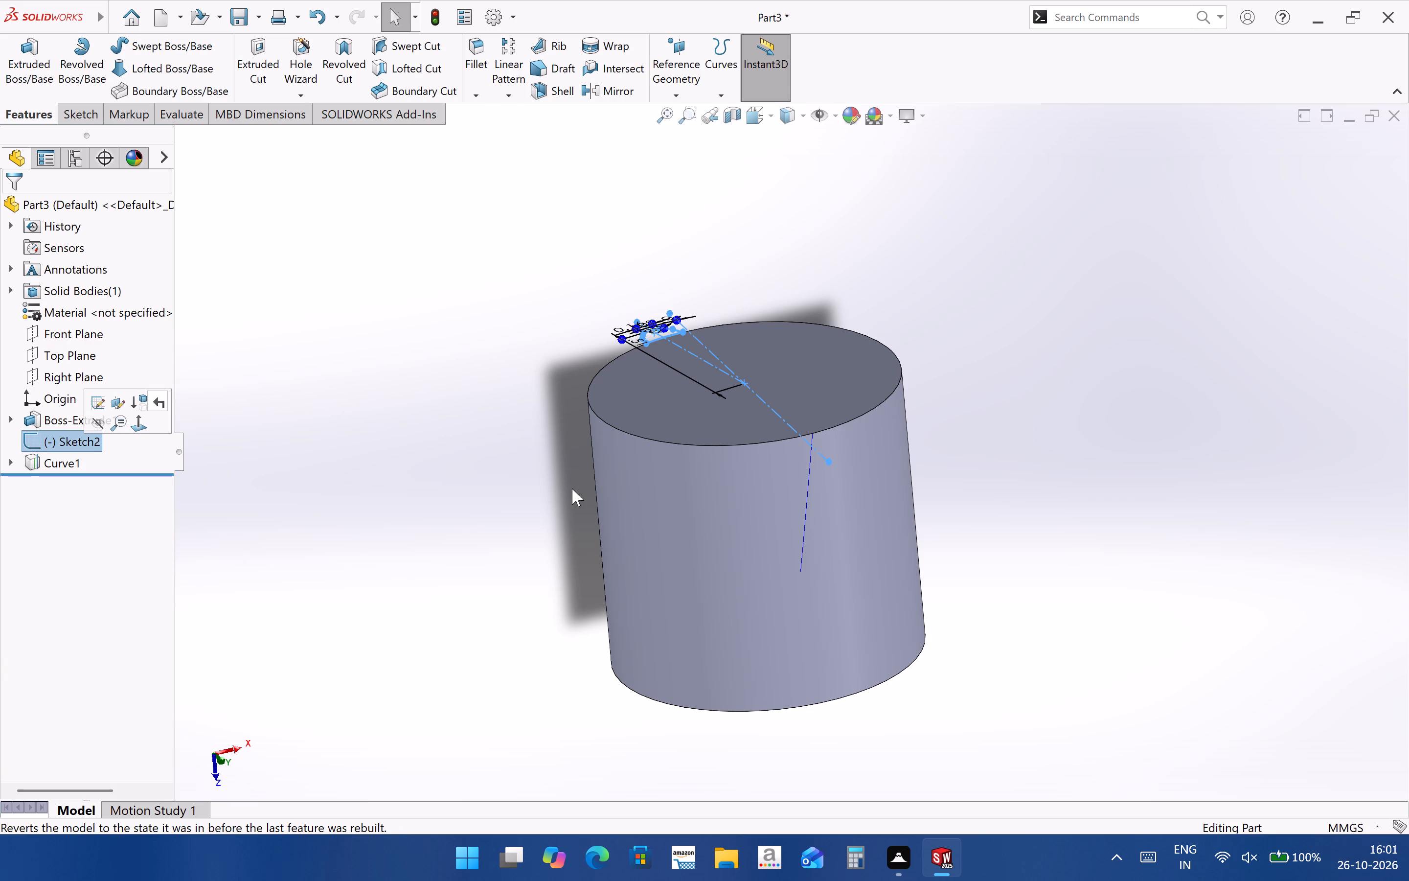
middle_drag(877, 484, 872, 550)
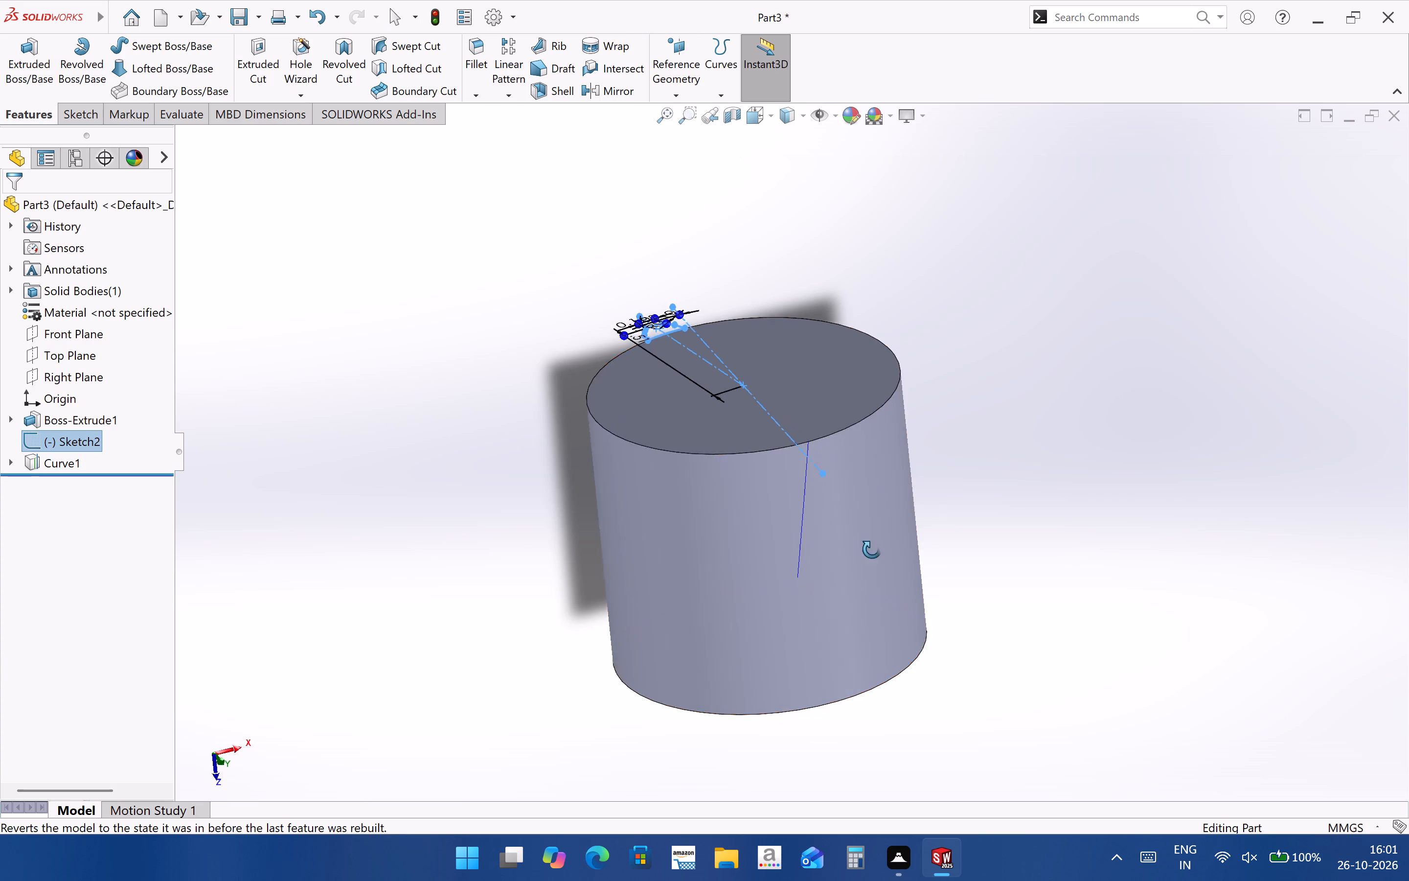
middle_drag(872, 550, 889, 566)
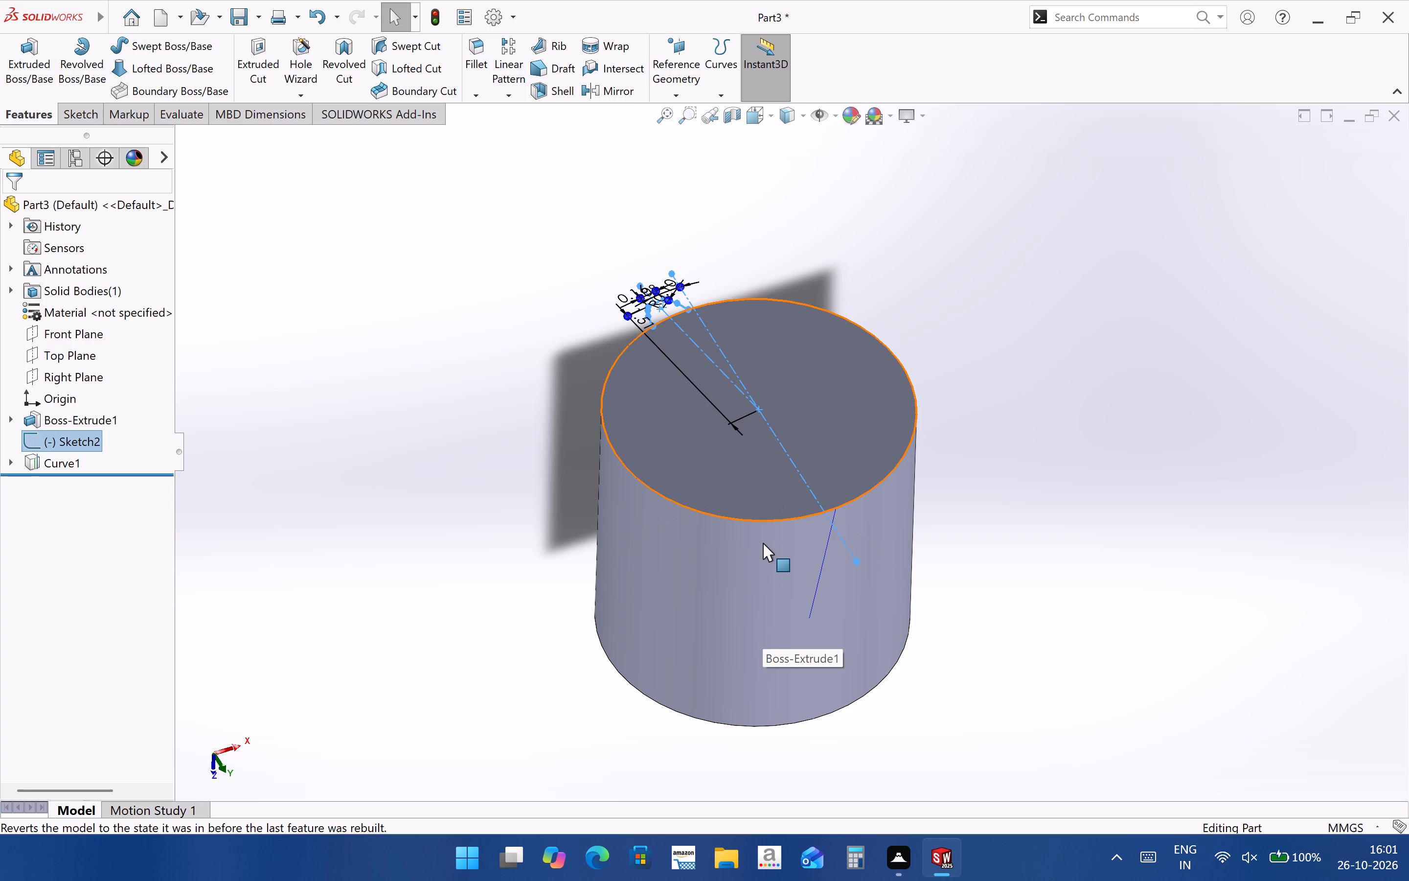
ctrl+click(760, 503)
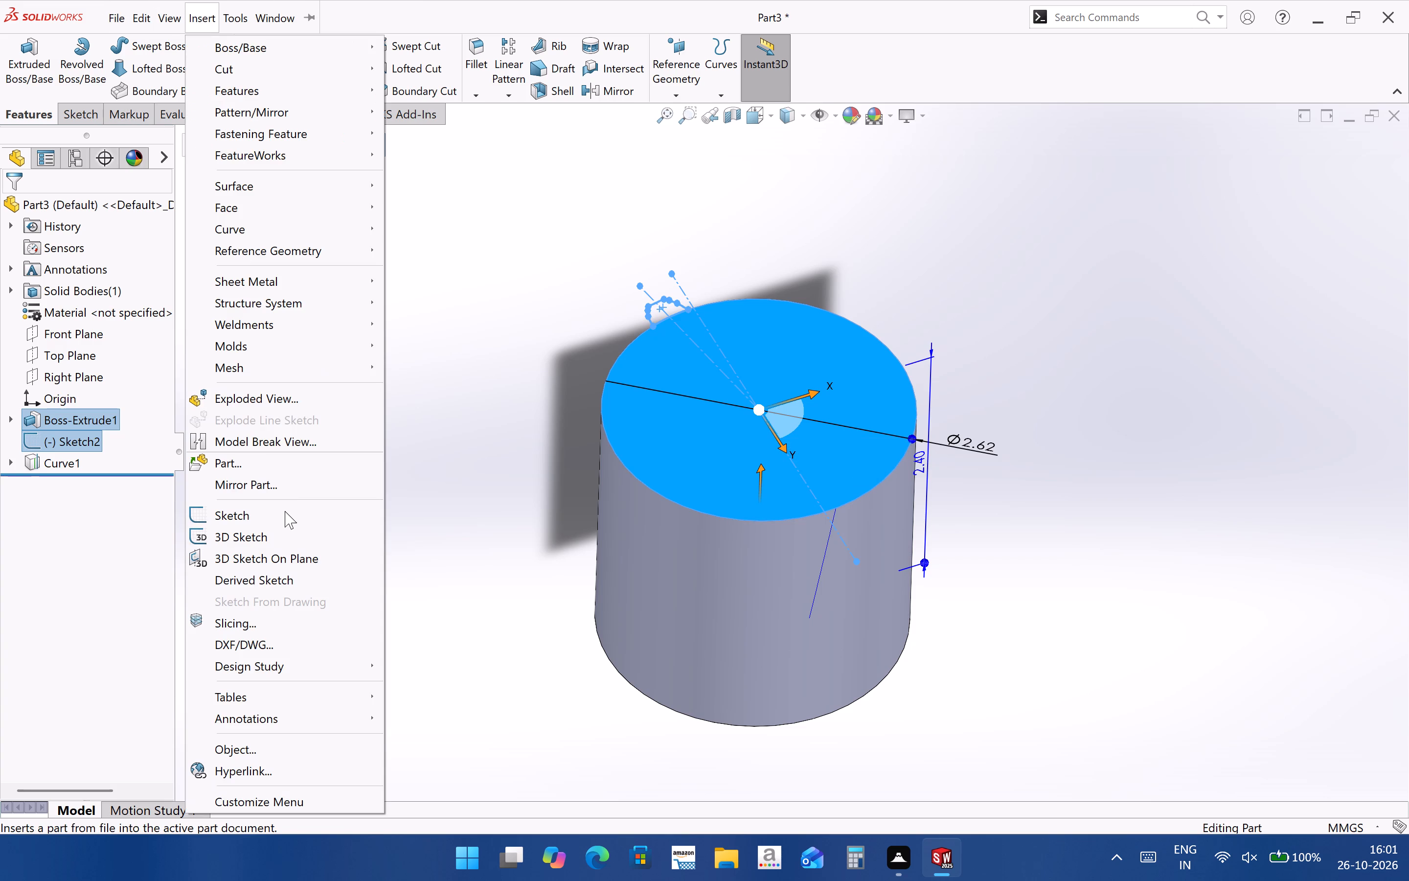
click(285, 583)
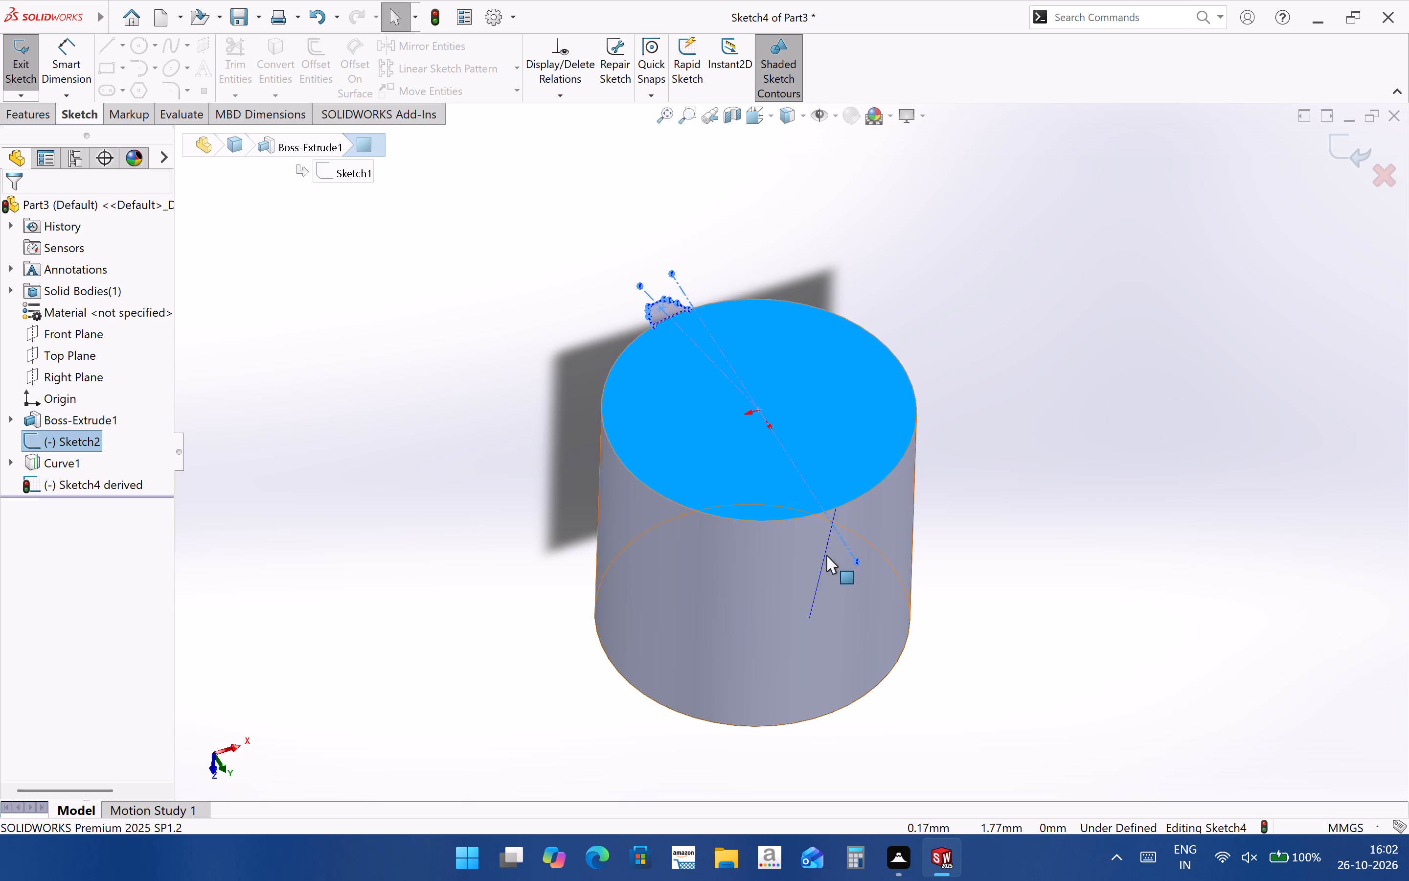
Move the derived tooth profile across the cylinder to the side carrying the projected slanted curve.
scroll(825, 557, down, 1)
middle_drag(808, 571, 852, 507)
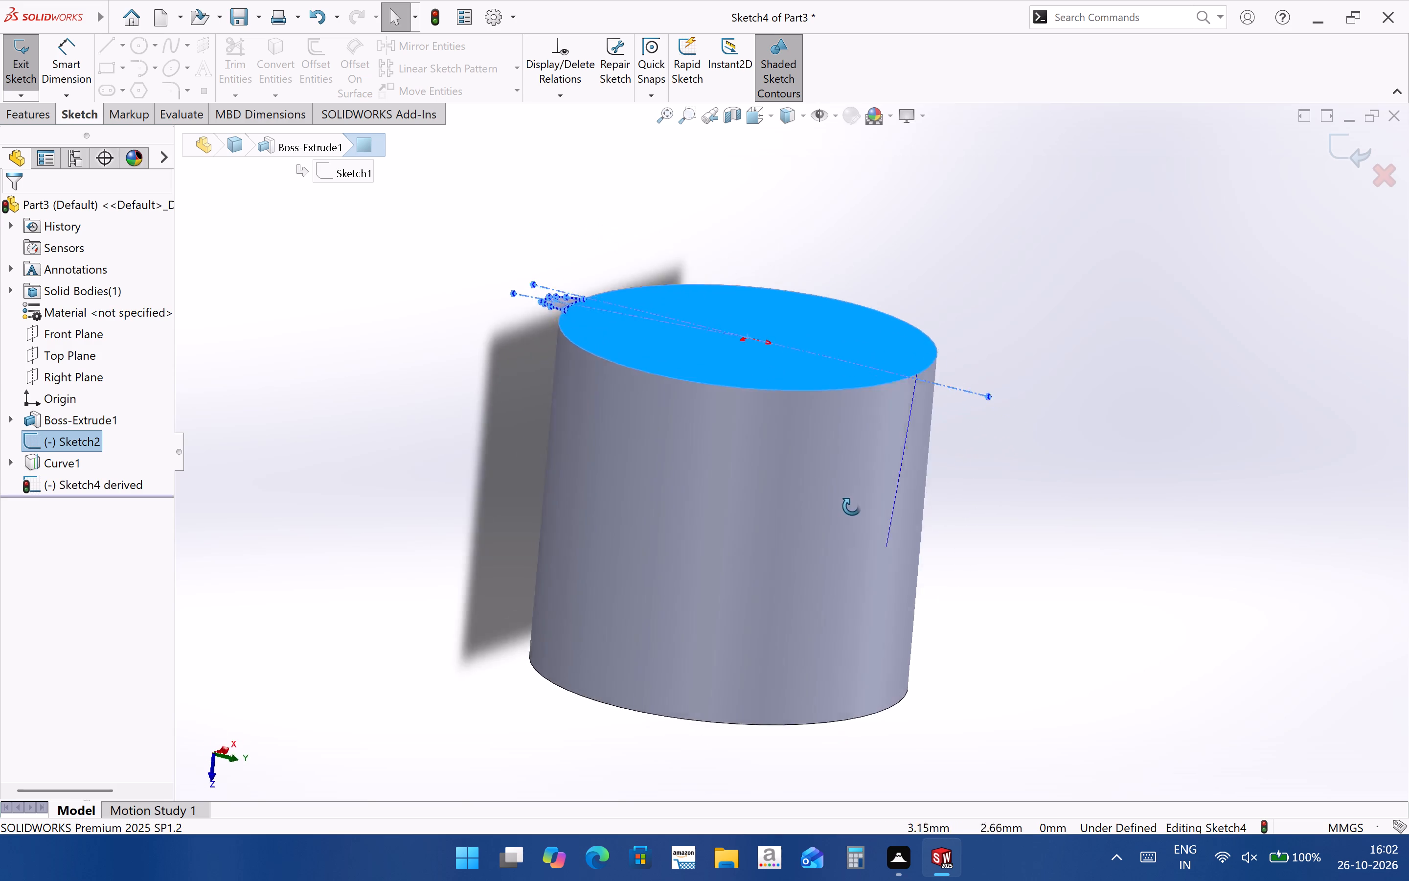
middle_drag(852, 507, 657, 546)
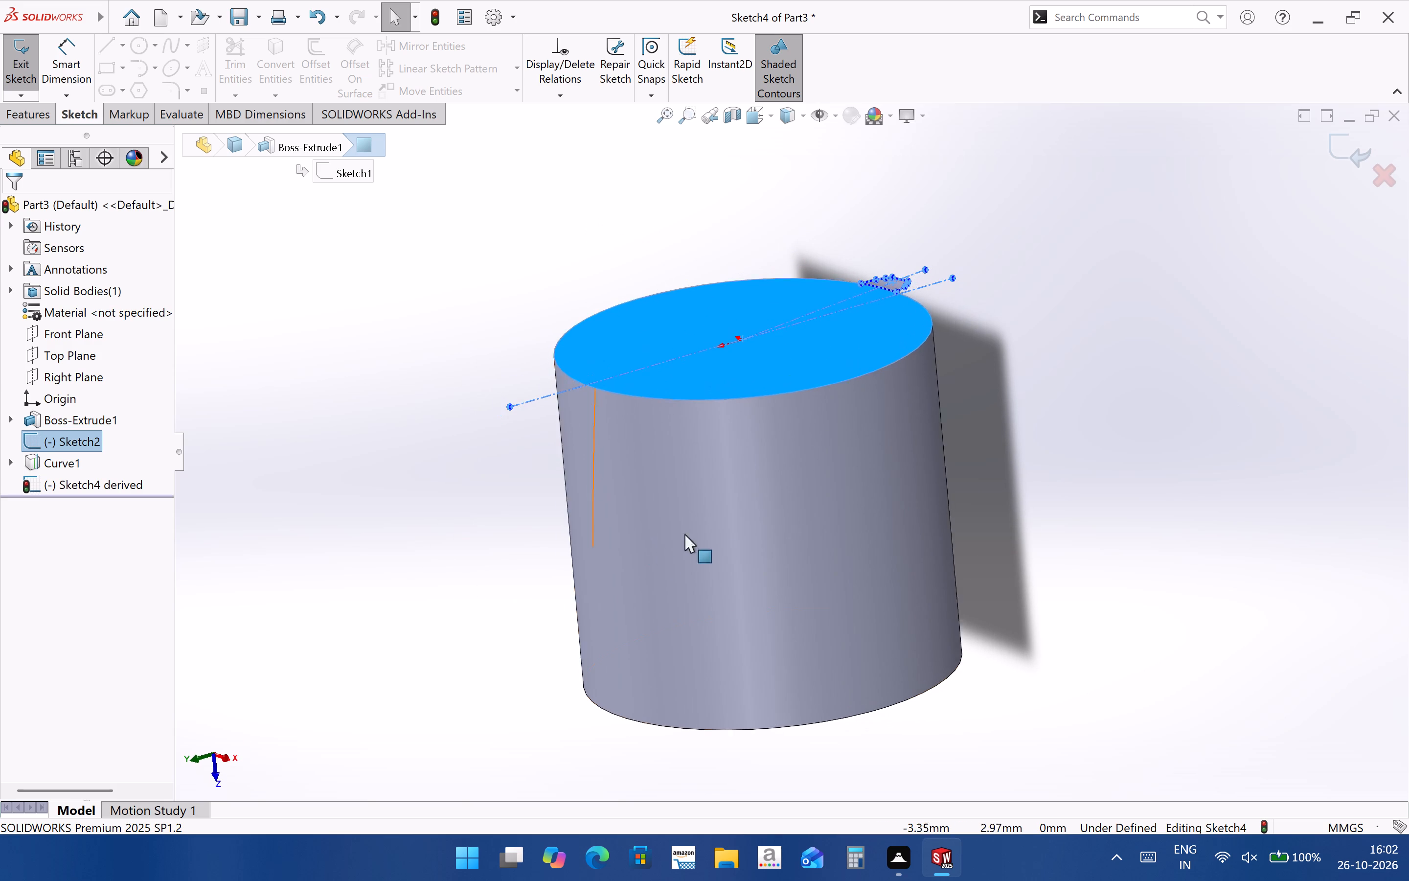
click(780, 514)
click(1175, 421)
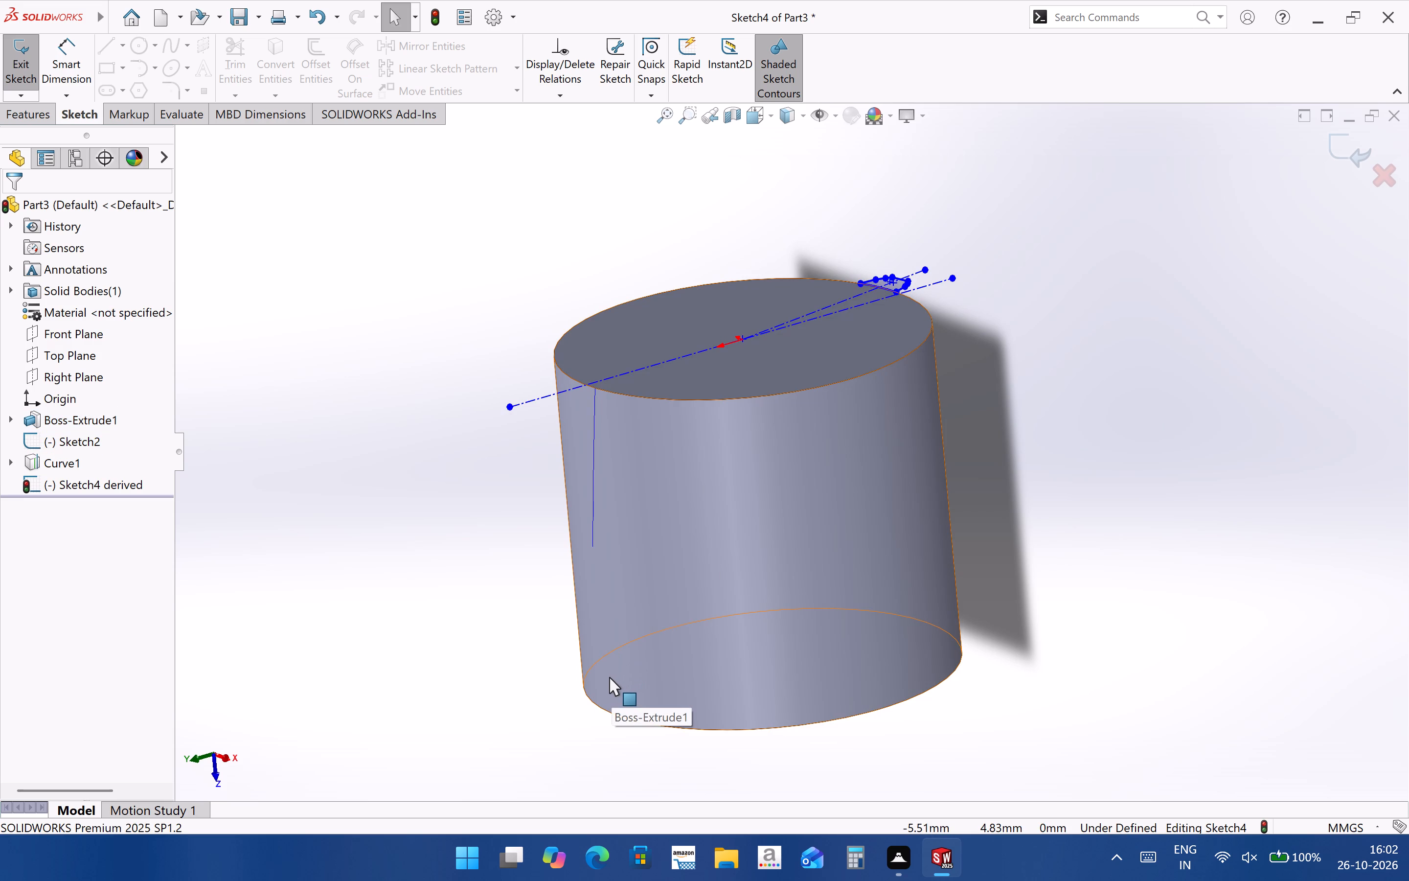
drag(894, 287, 859, 281)
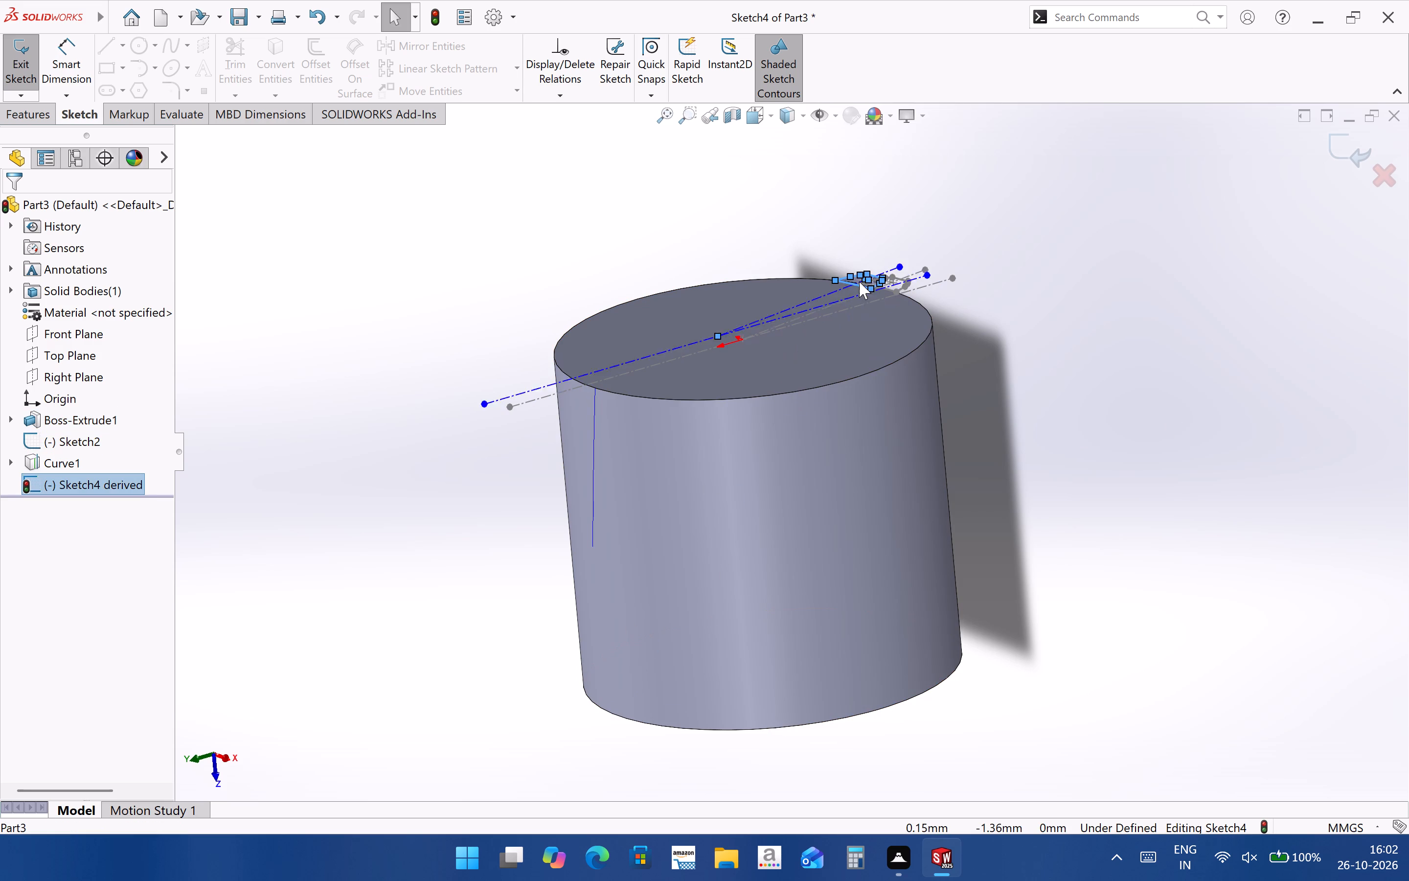
drag(859, 281, 632, 495)
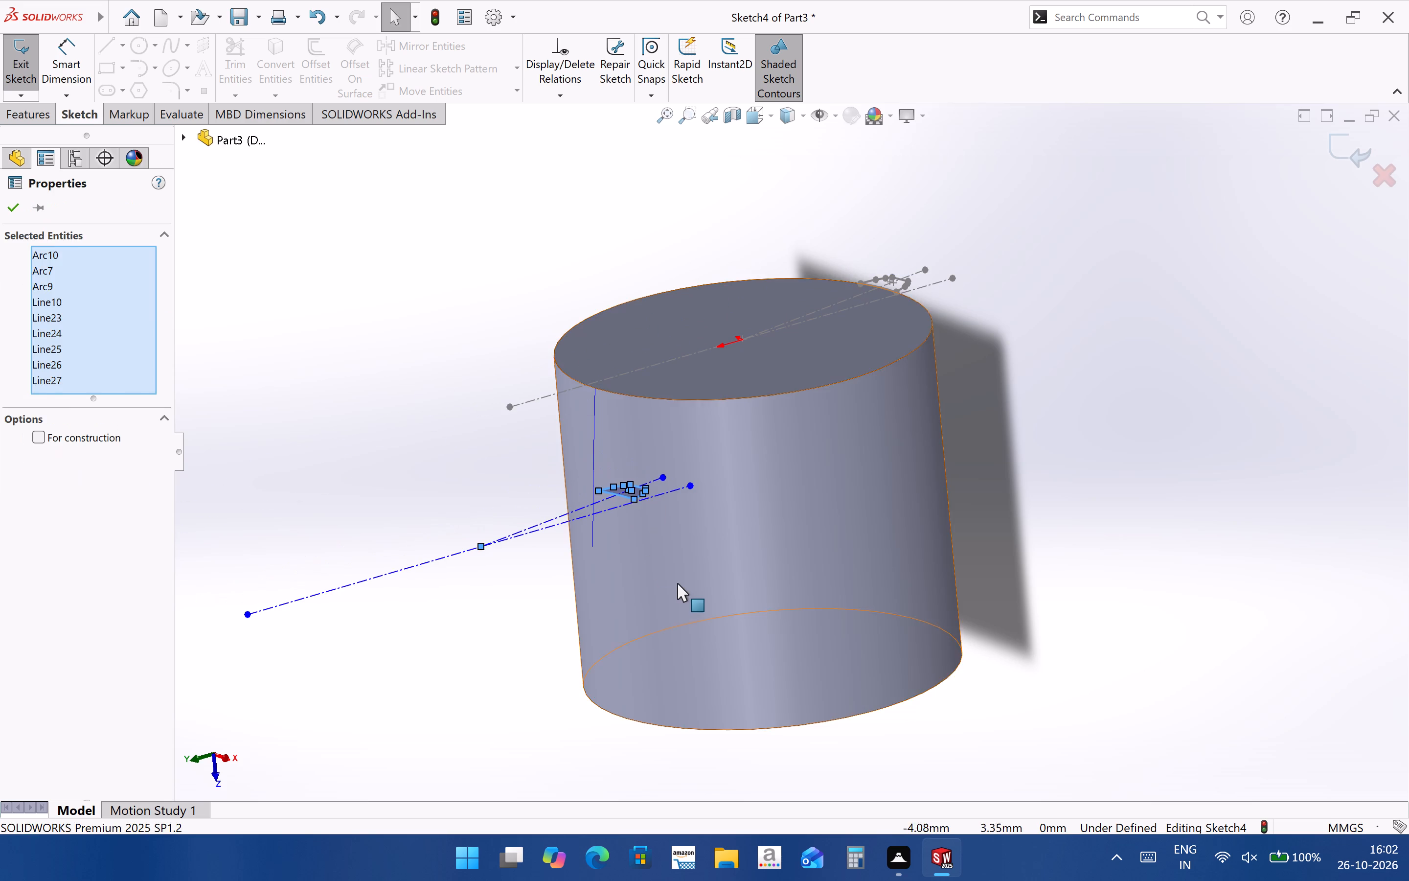
click(681, 584)
click(1275, 595)
Reposition the derived tooth profile over the upper end of the projected curve, at the cylinder's top rim.
scroll(661, 525, down, 4)
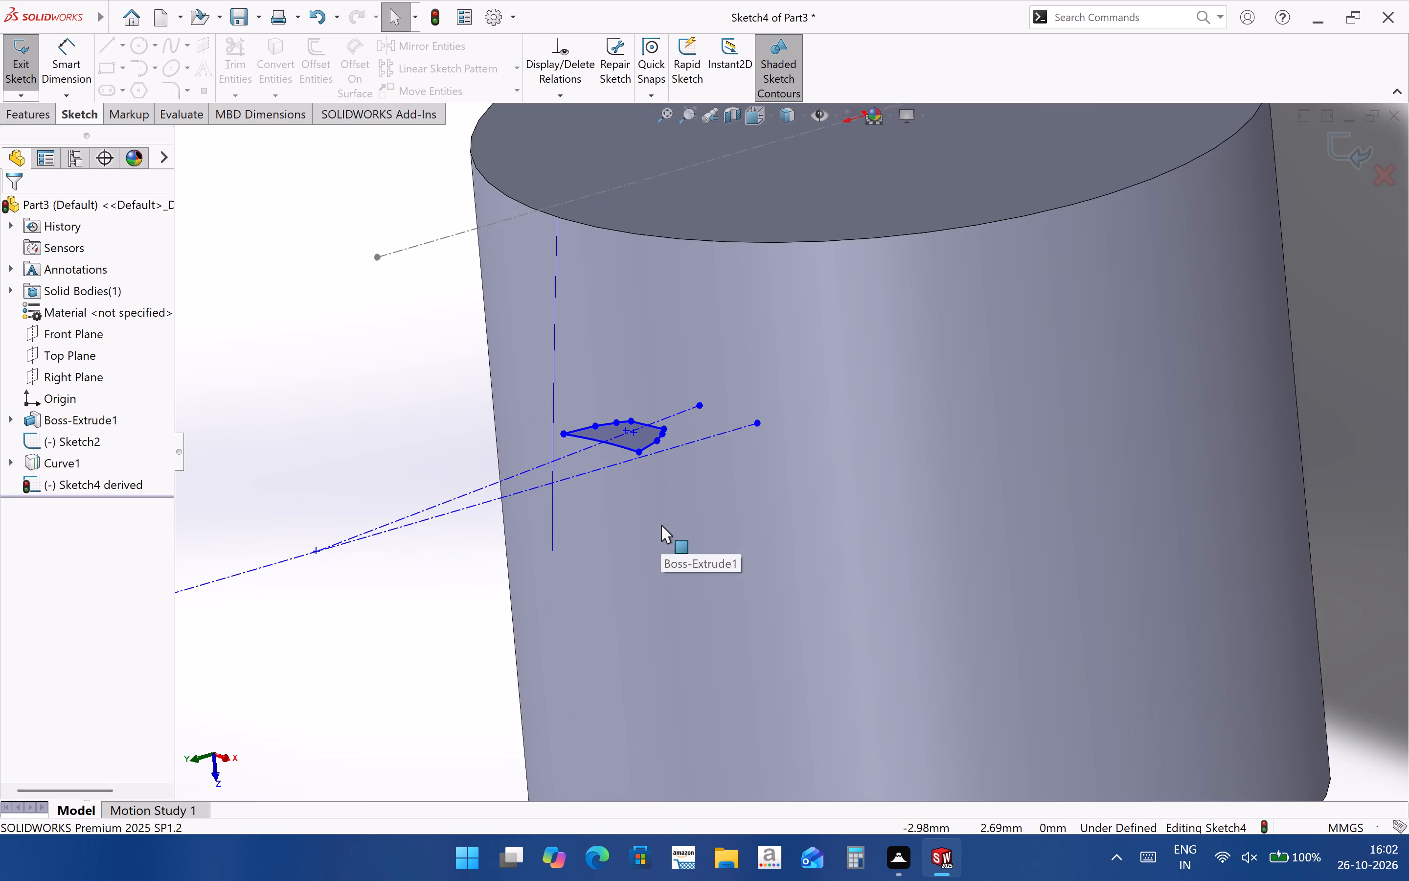
middle_drag(660, 523, 719, 549)
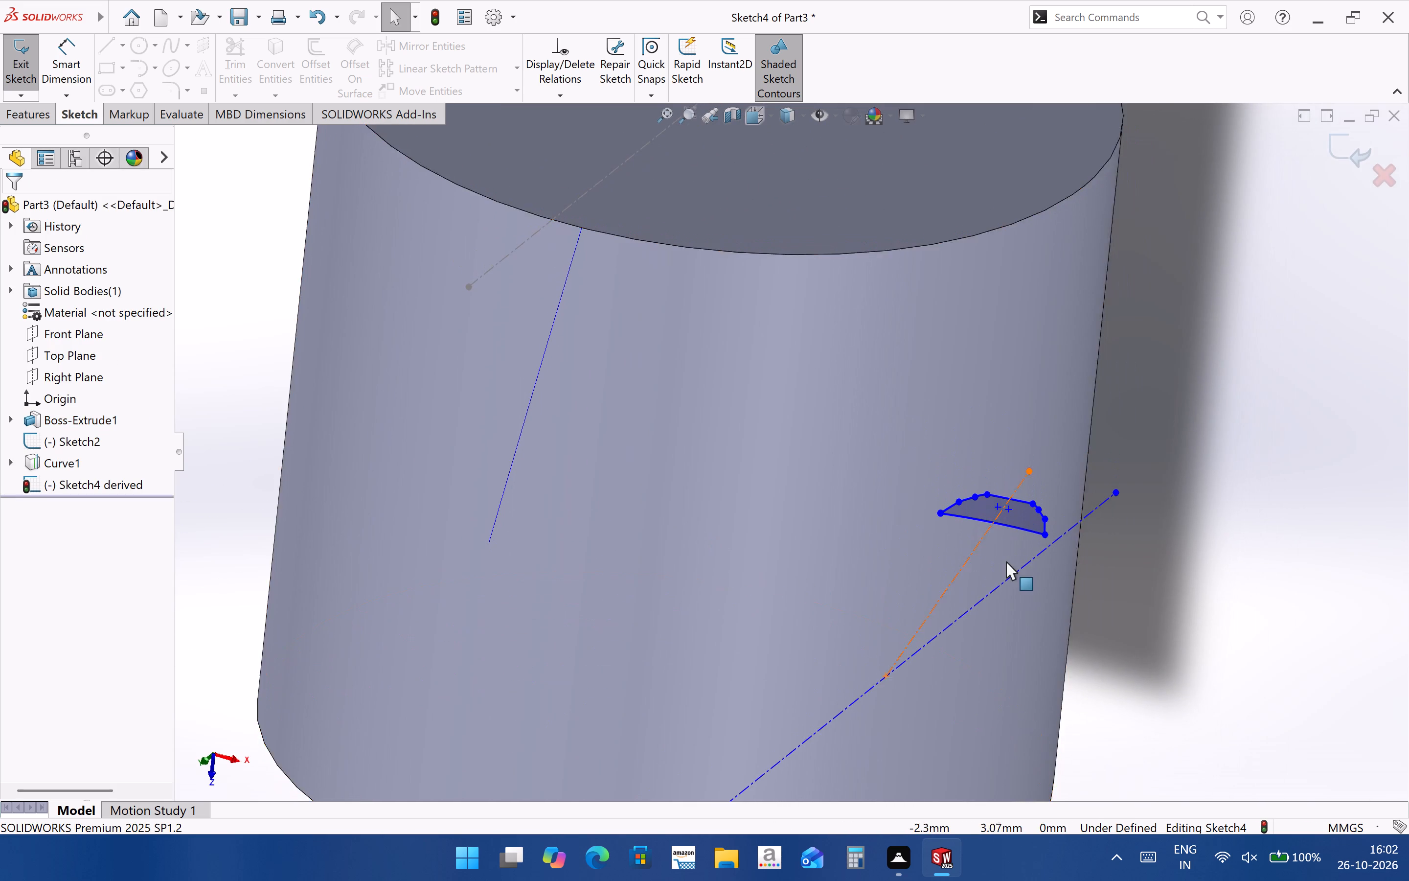
scroll(998, 529, down, 3)
middle_drag(979, 525, 958, 539)
scroll(958, 539, up, 6)
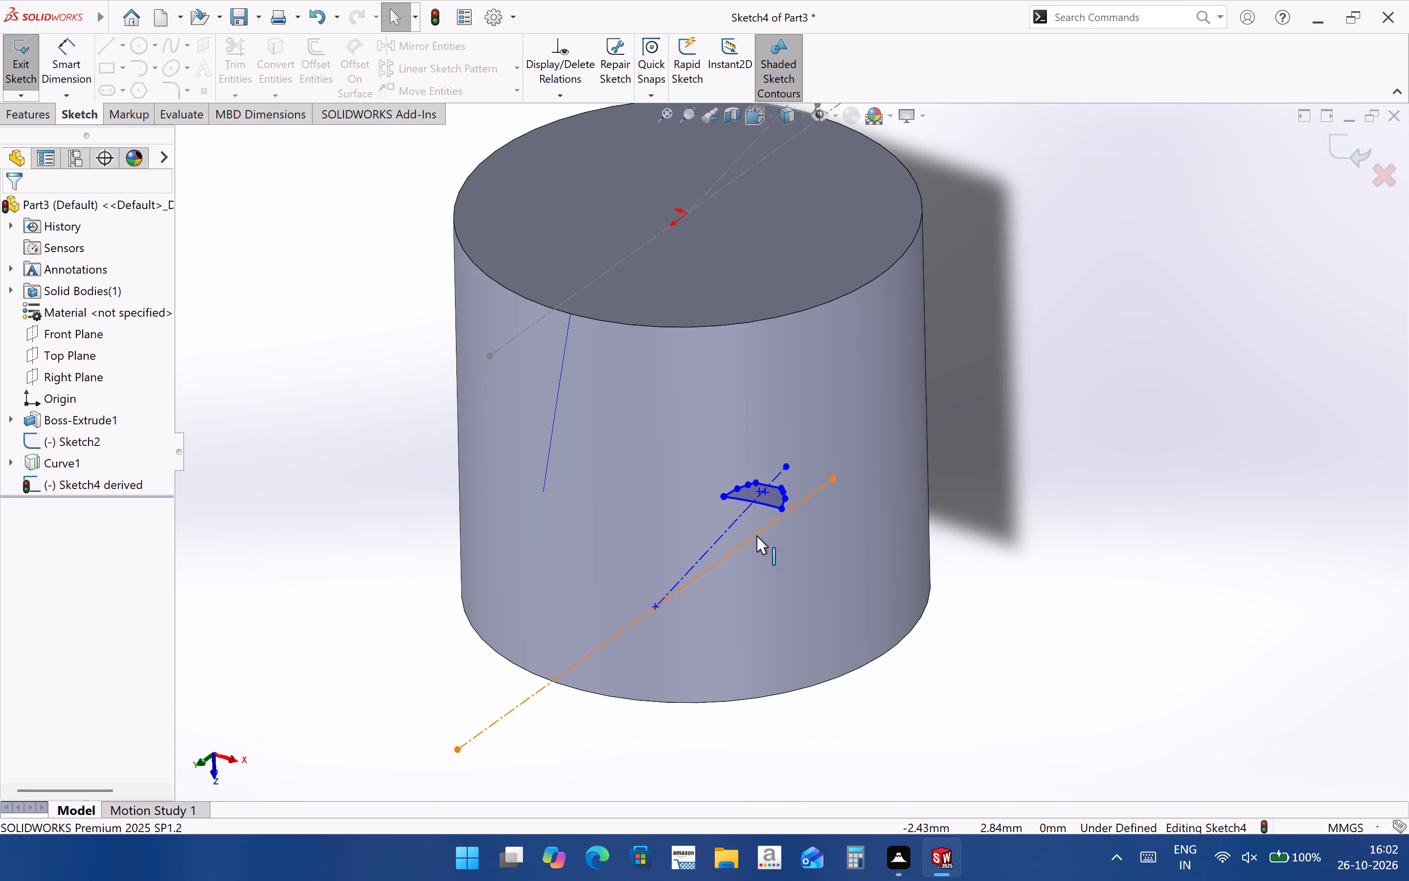
drag(756, 535, 617, 346)
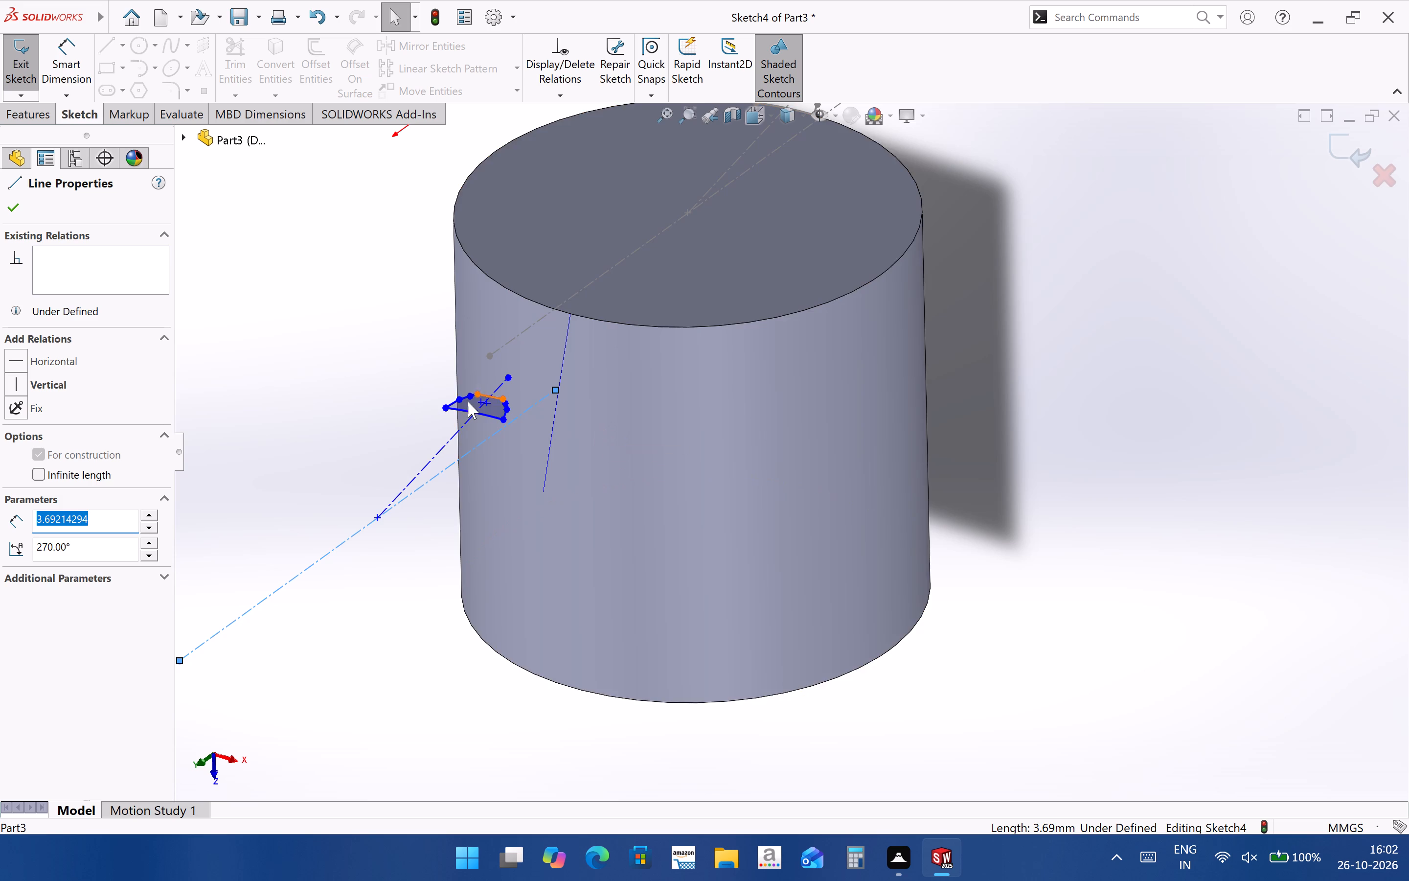
scroll(467, 401, down, 4)
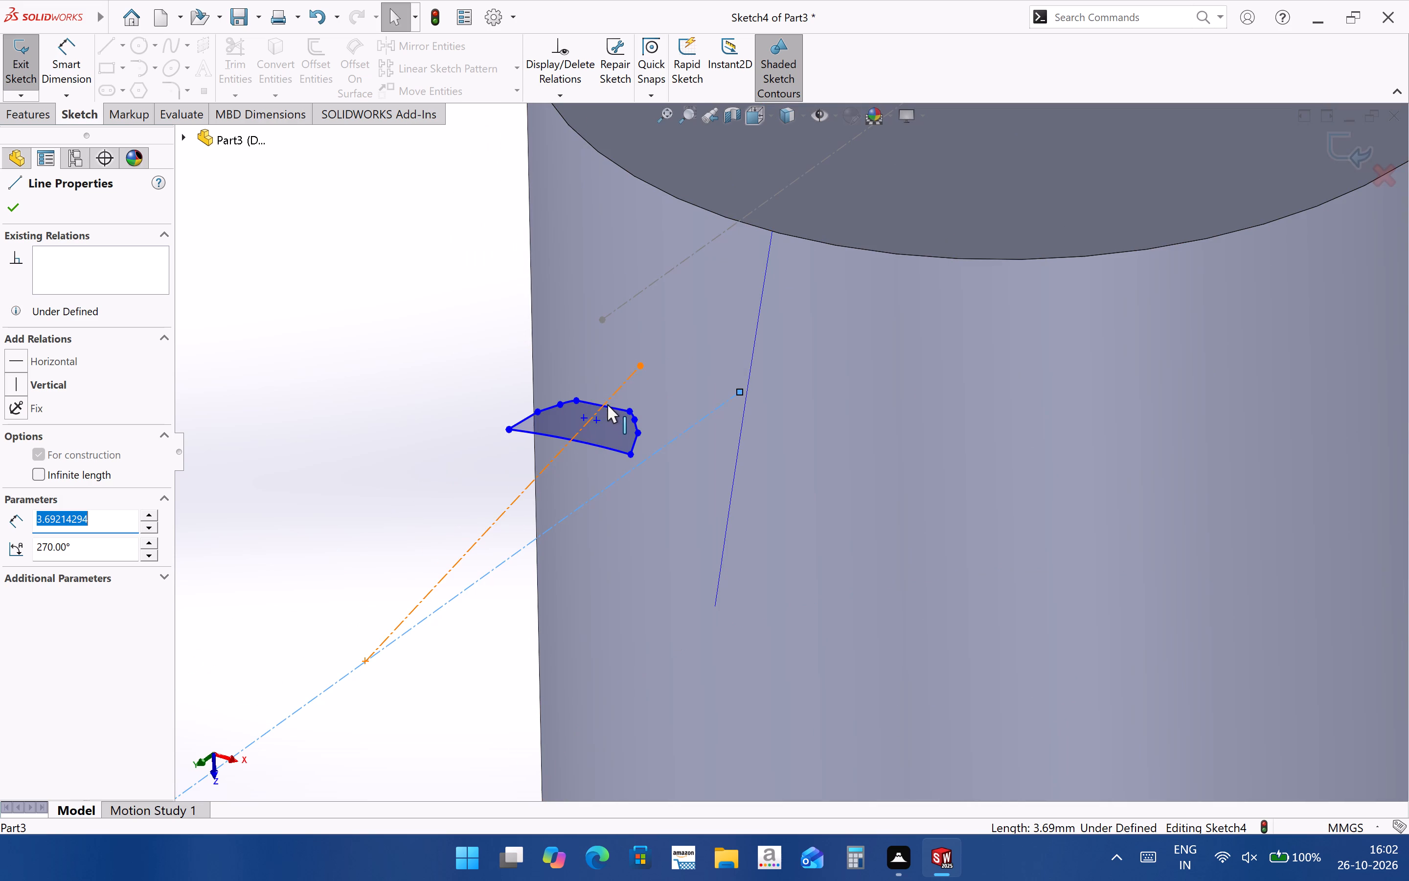
scroll(609, 395, down, 3)
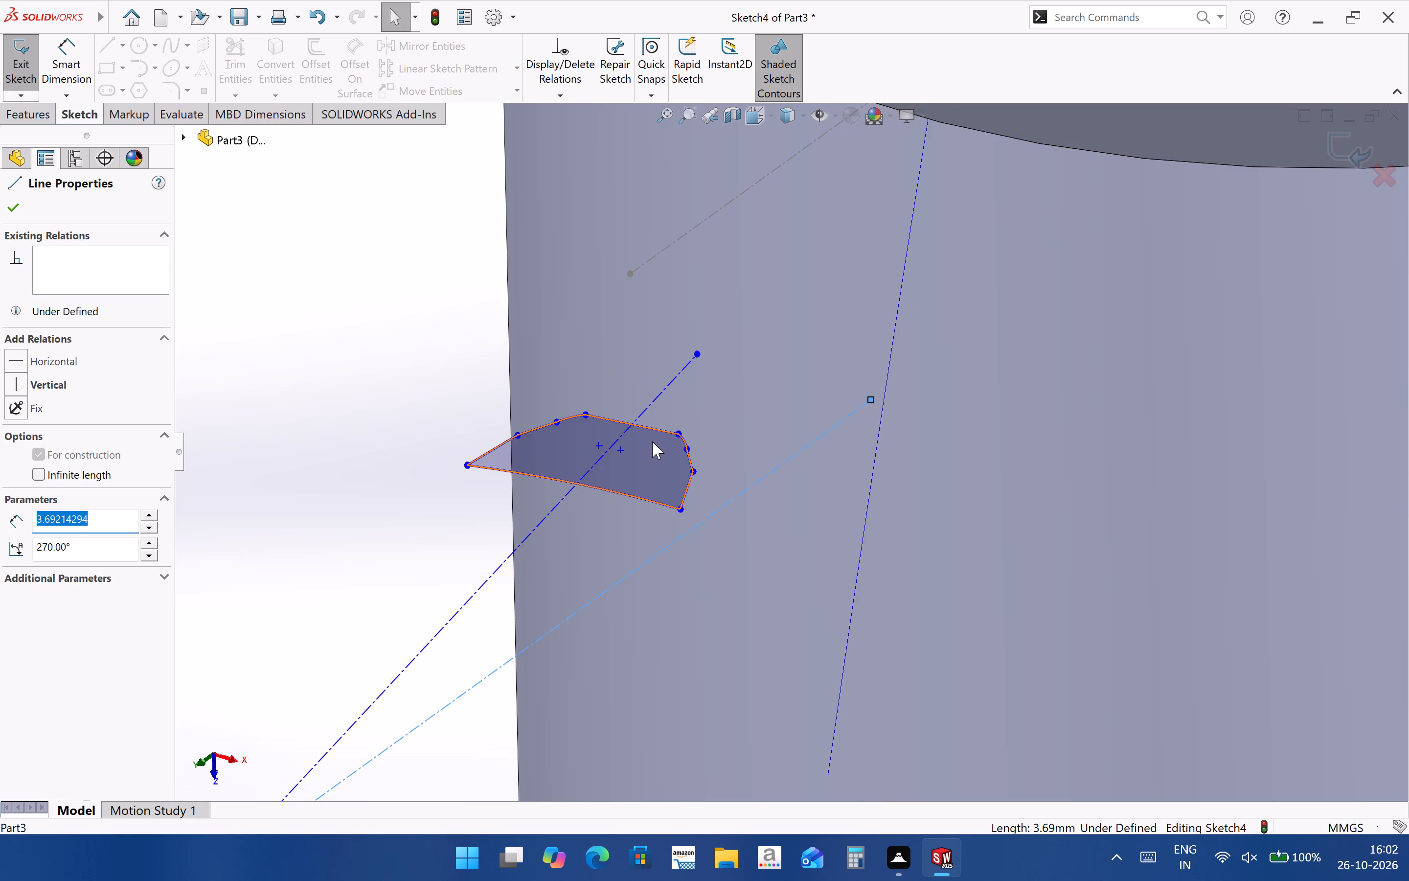
scroll(652, 441, up, 1)
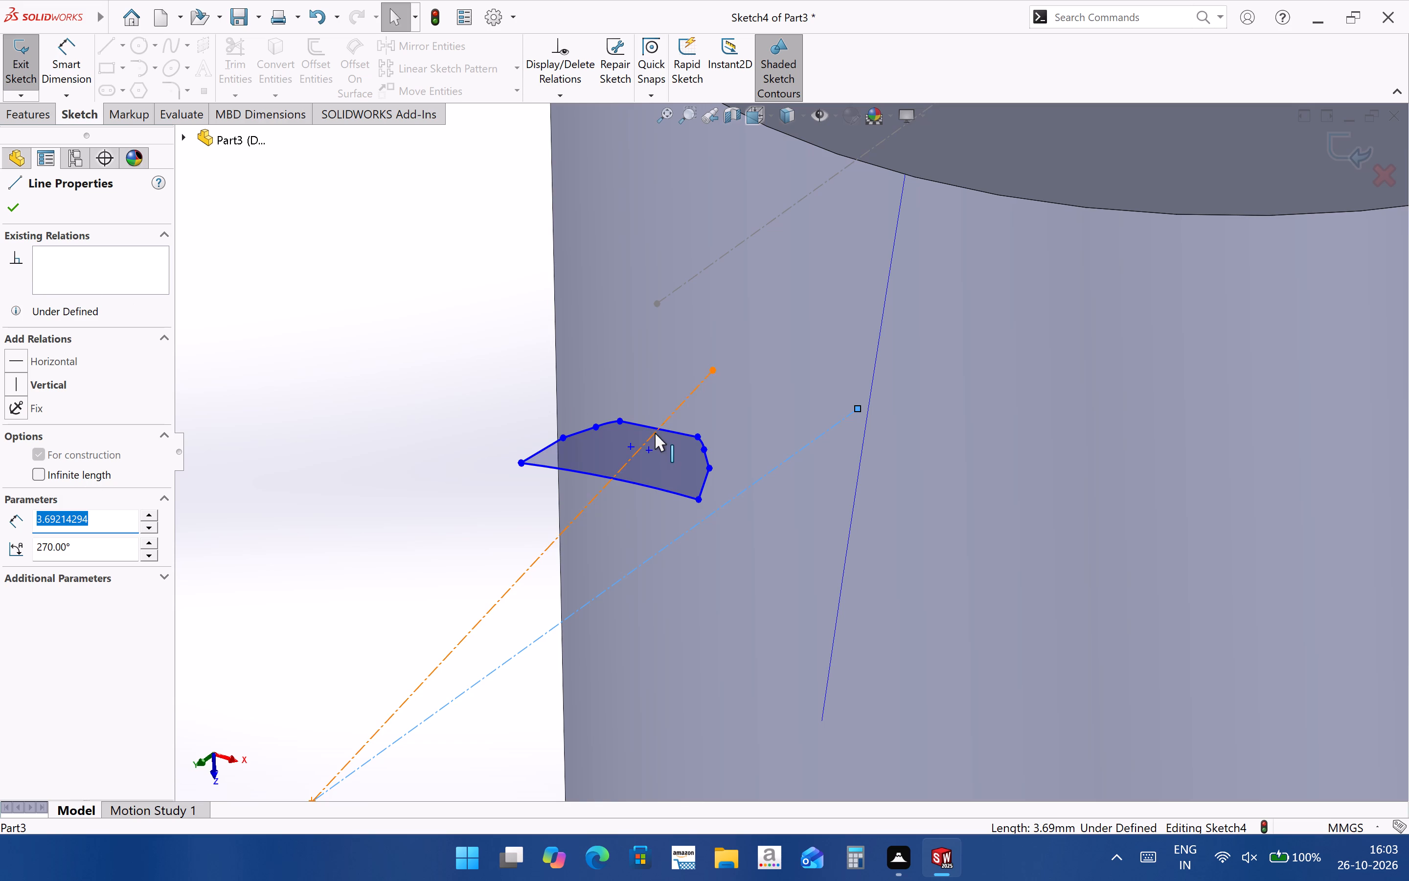
drag(667, 432, 903, 172)
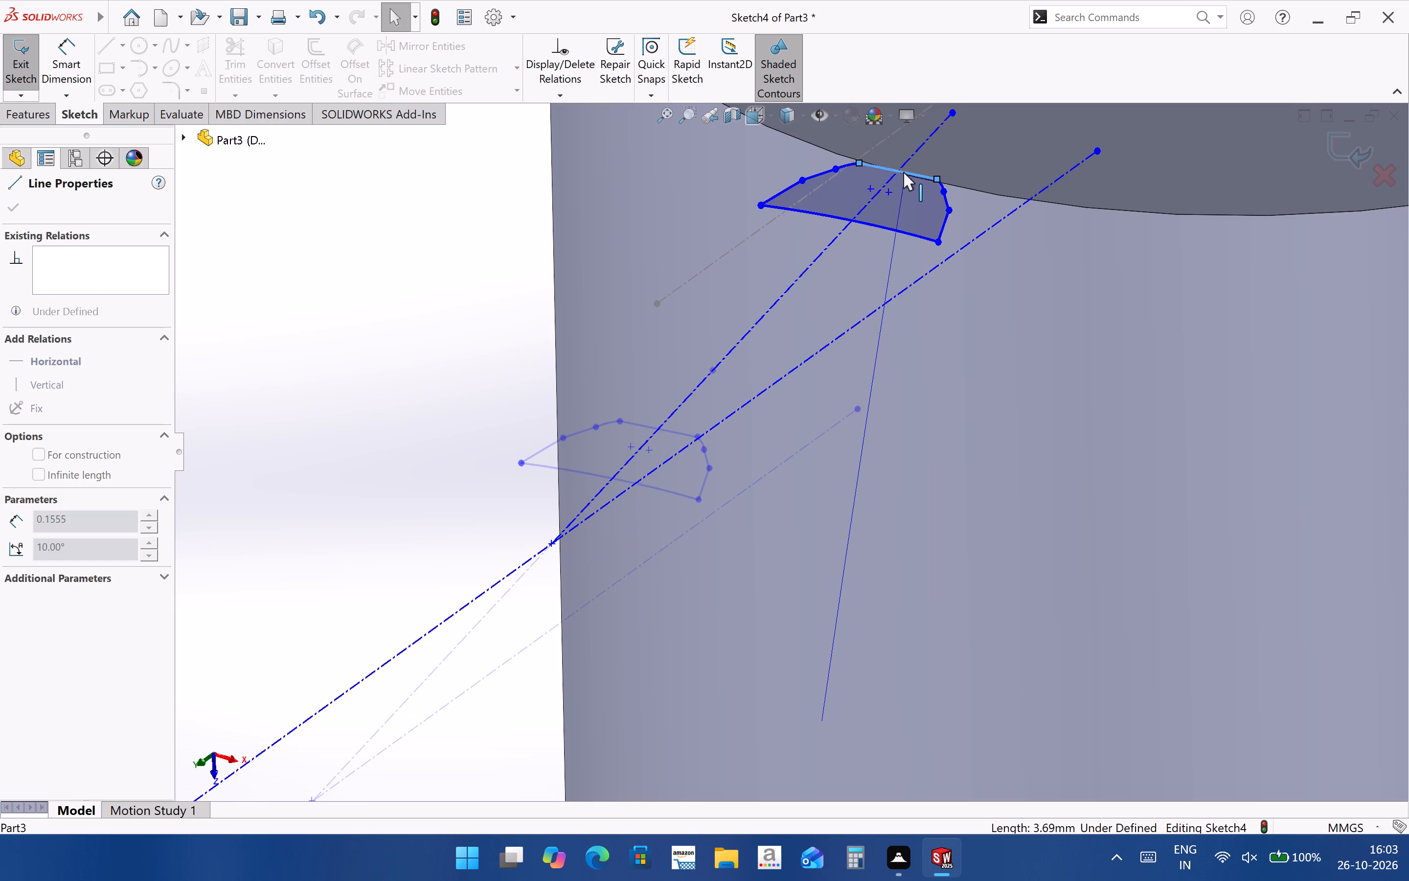
drag(903, 172, 981, 164)
scroll(994, 380, up, 3)
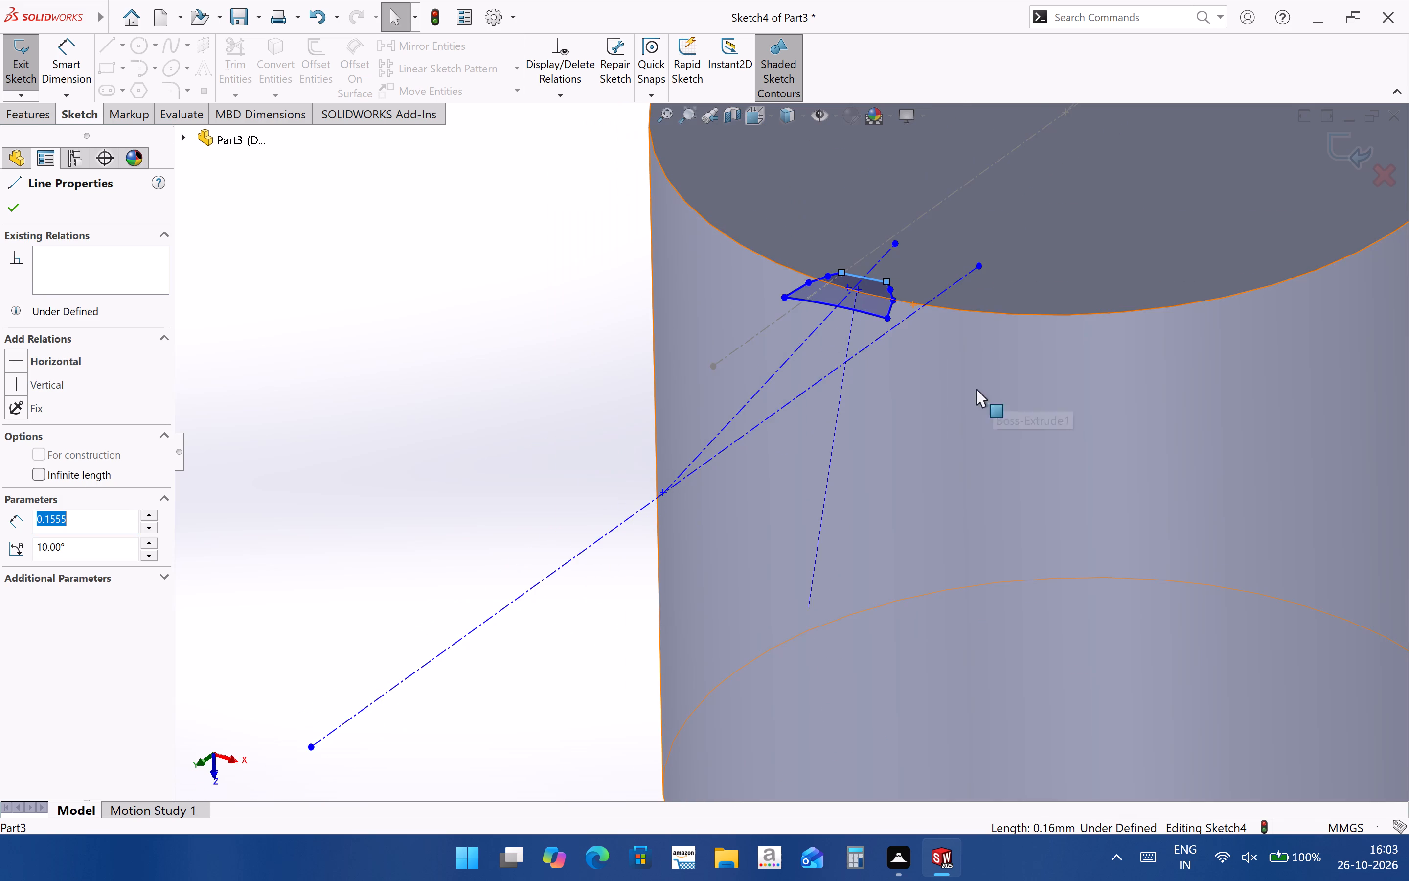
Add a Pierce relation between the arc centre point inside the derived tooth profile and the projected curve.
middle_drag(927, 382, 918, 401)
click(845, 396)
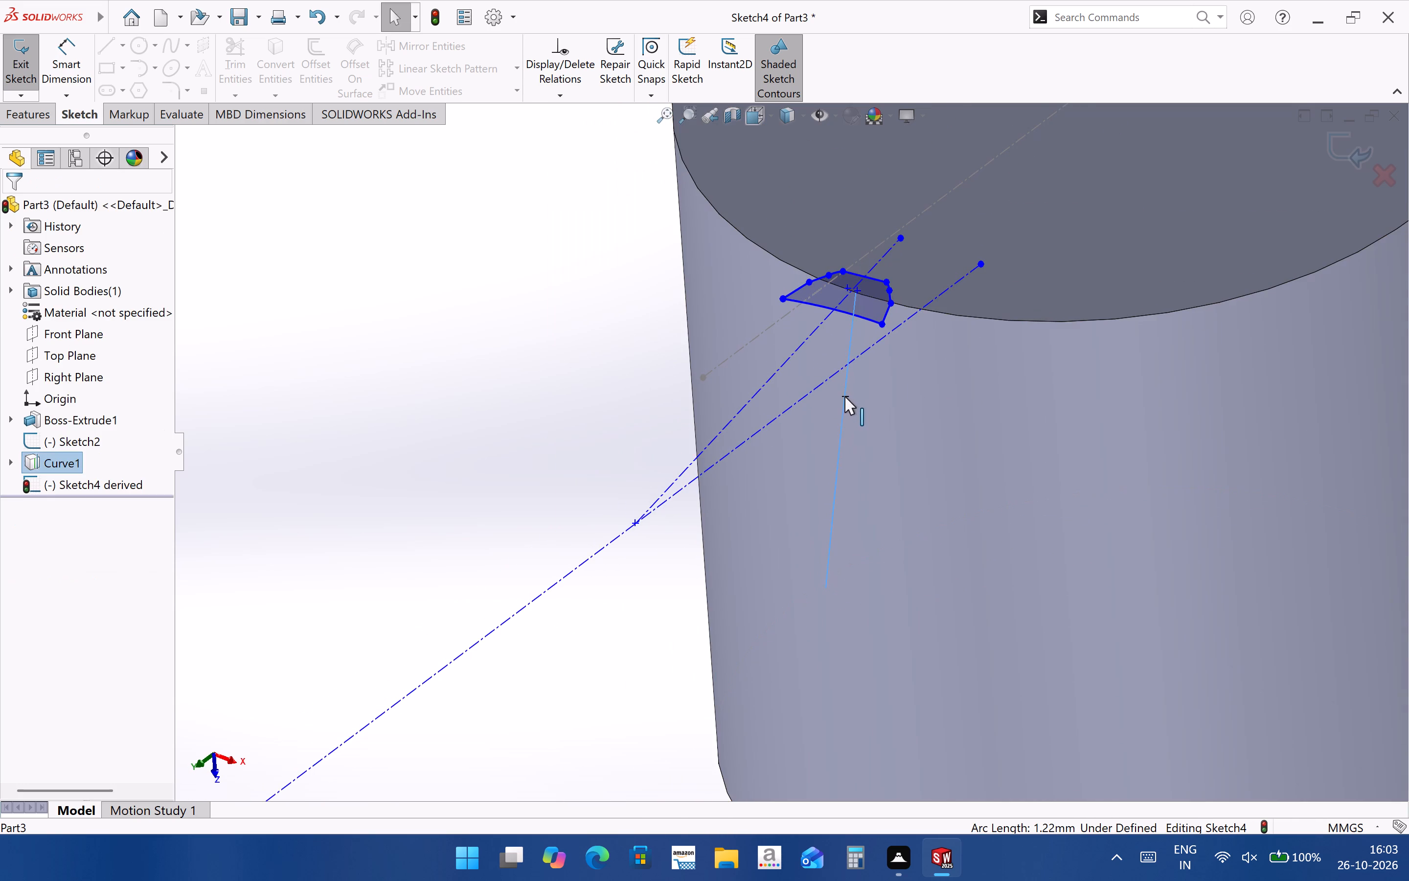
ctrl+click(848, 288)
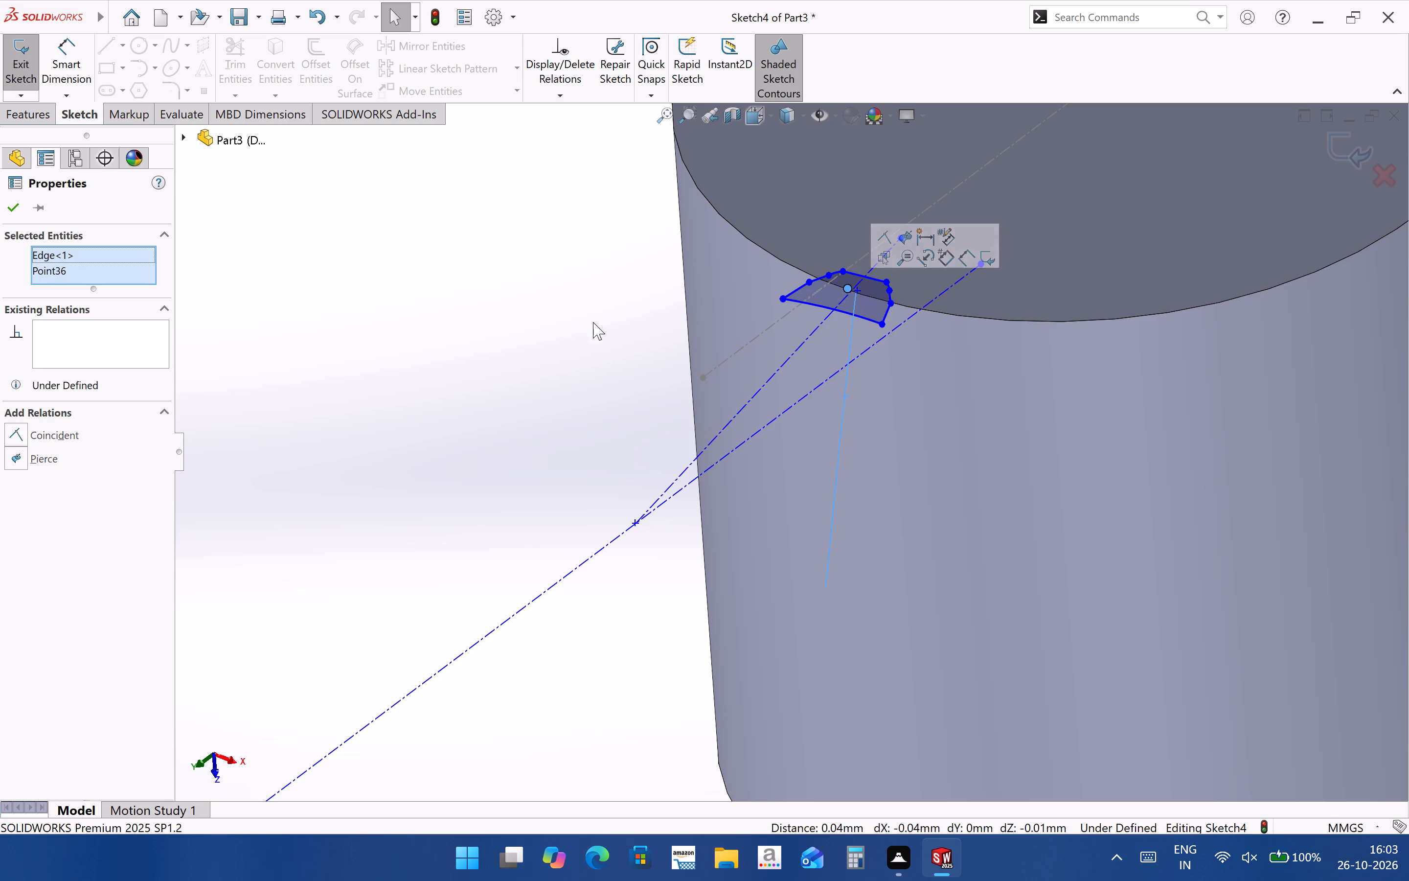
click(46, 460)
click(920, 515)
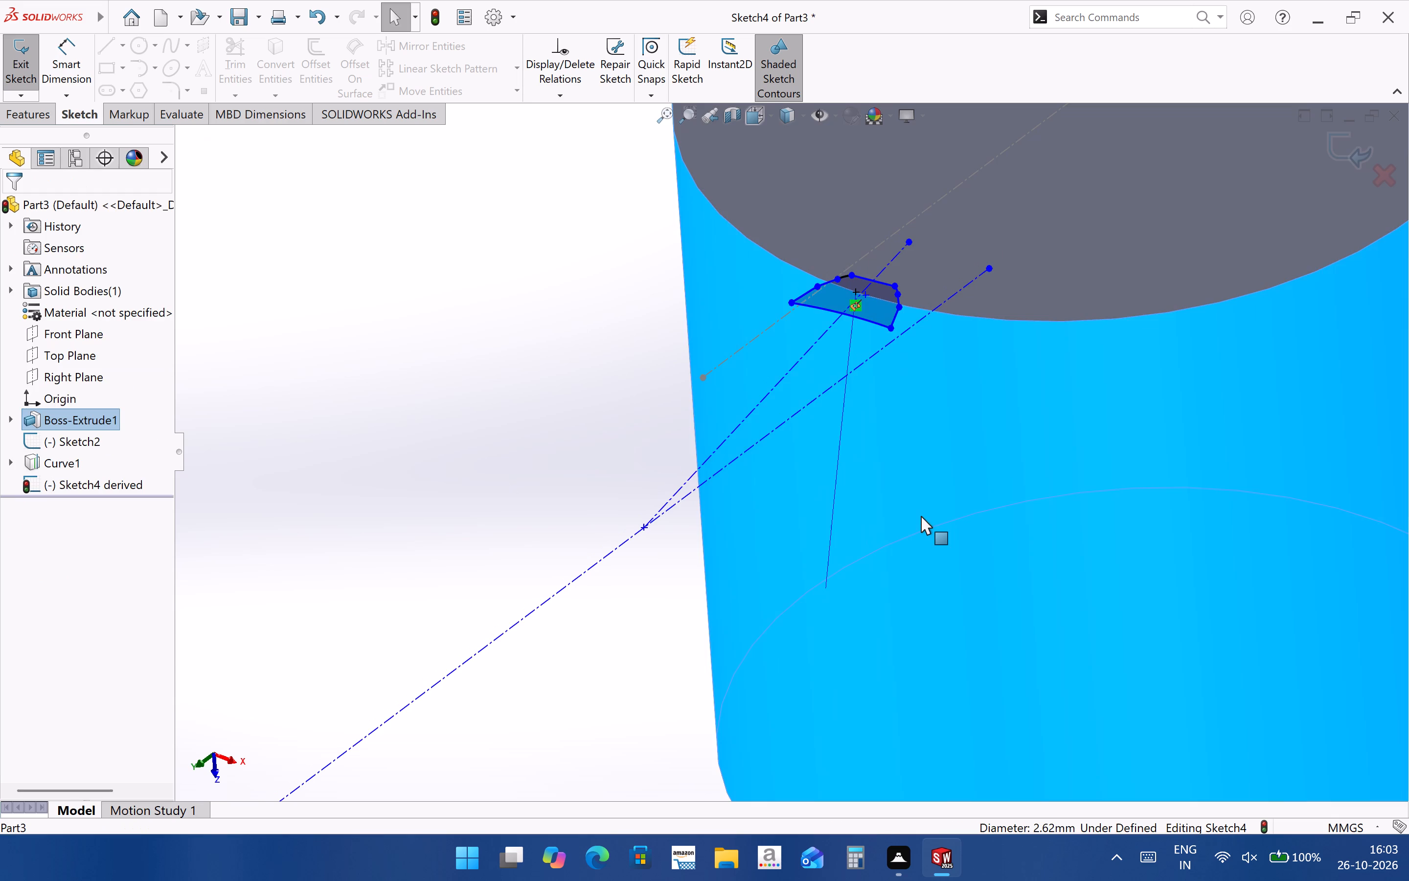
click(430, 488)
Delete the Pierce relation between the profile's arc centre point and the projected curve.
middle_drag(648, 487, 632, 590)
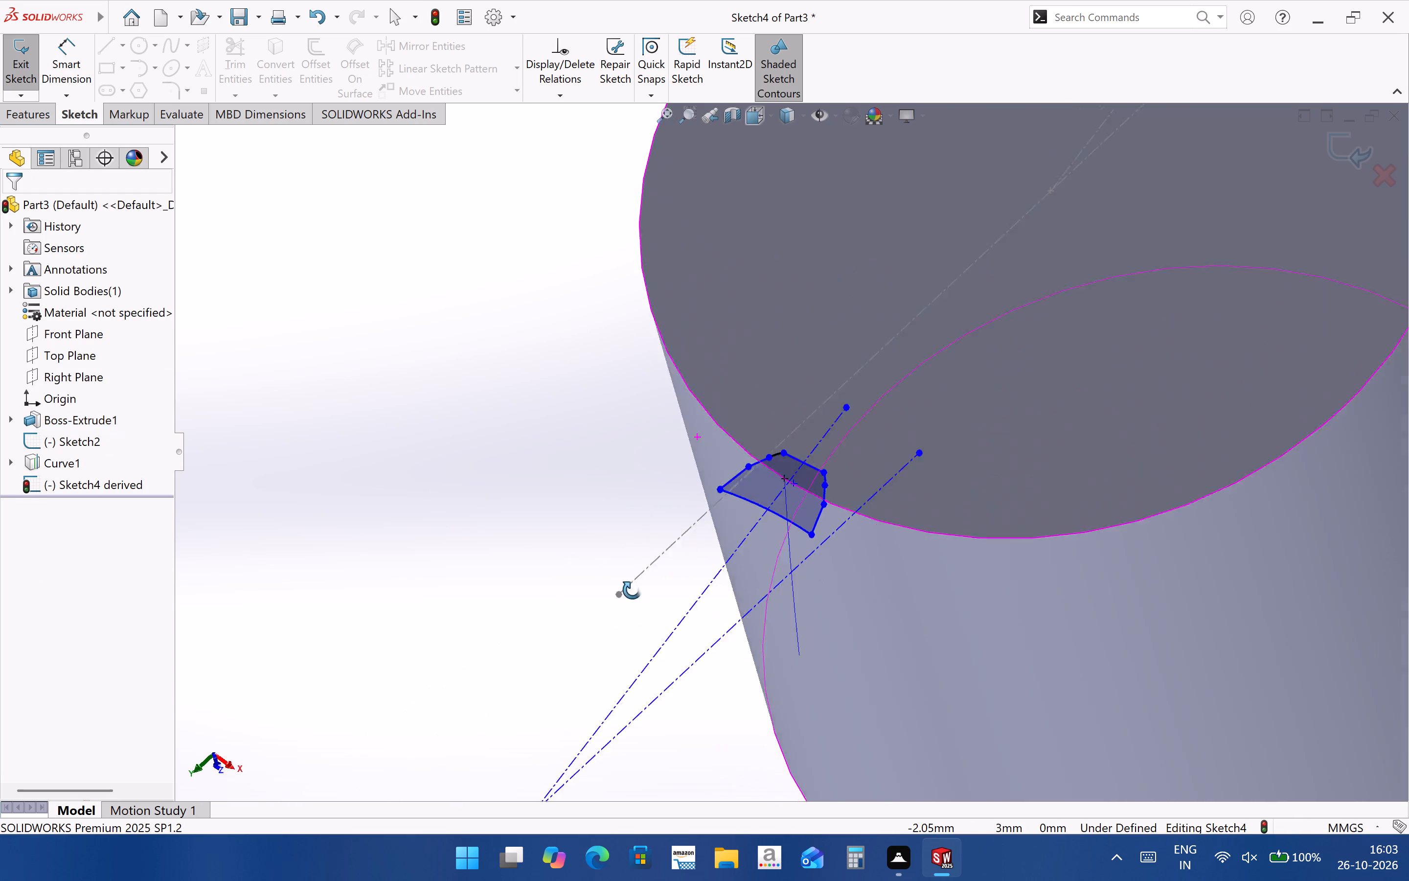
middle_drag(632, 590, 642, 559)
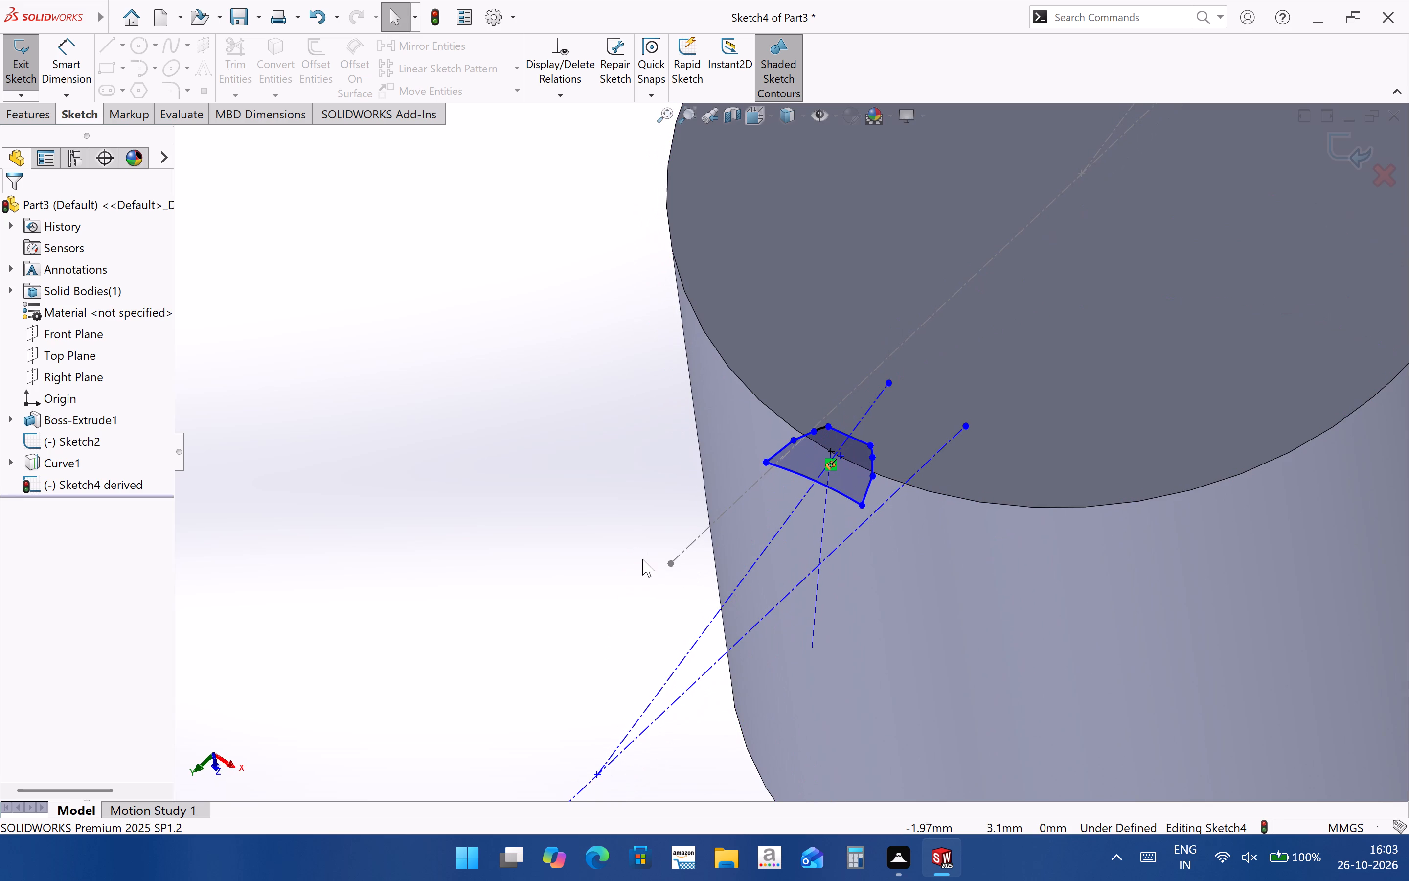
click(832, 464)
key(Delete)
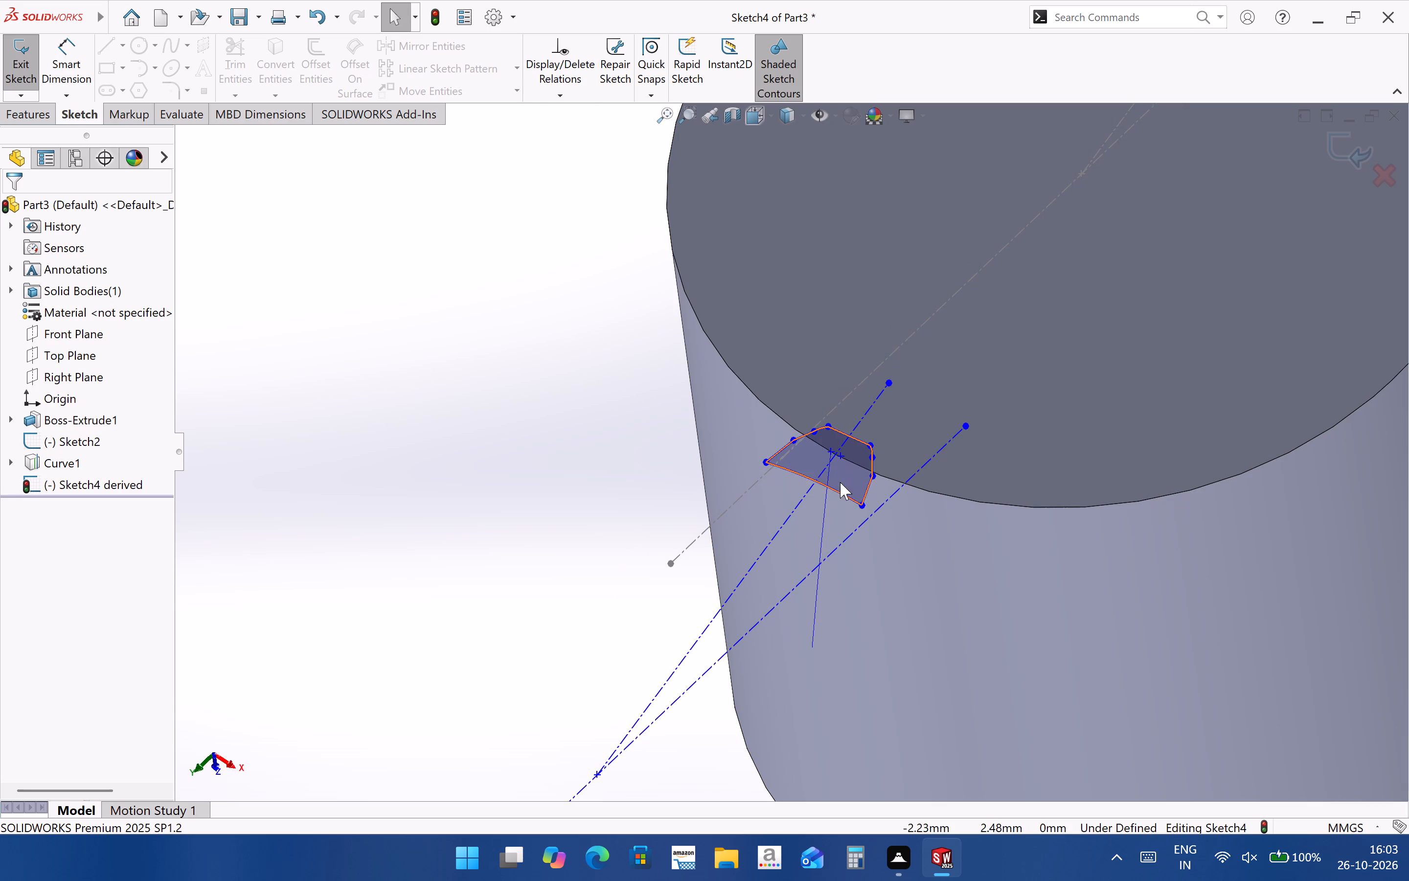
Make the tooth profile's flat 10-degree line tangent to the cylinder's top circular edge.
click(853, 439)
ctrl+click(909, 487)
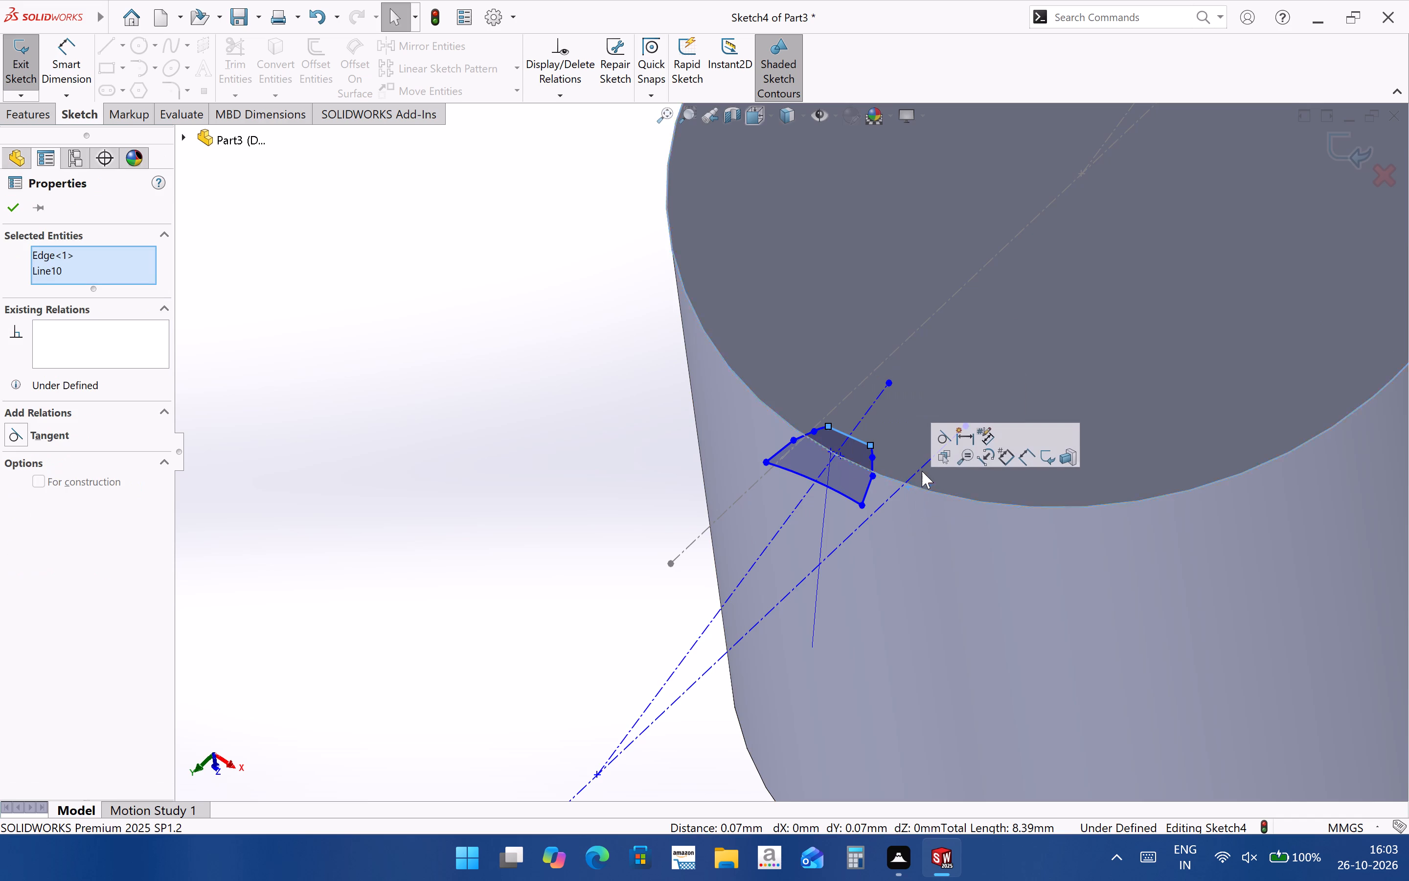
click(941, 437)
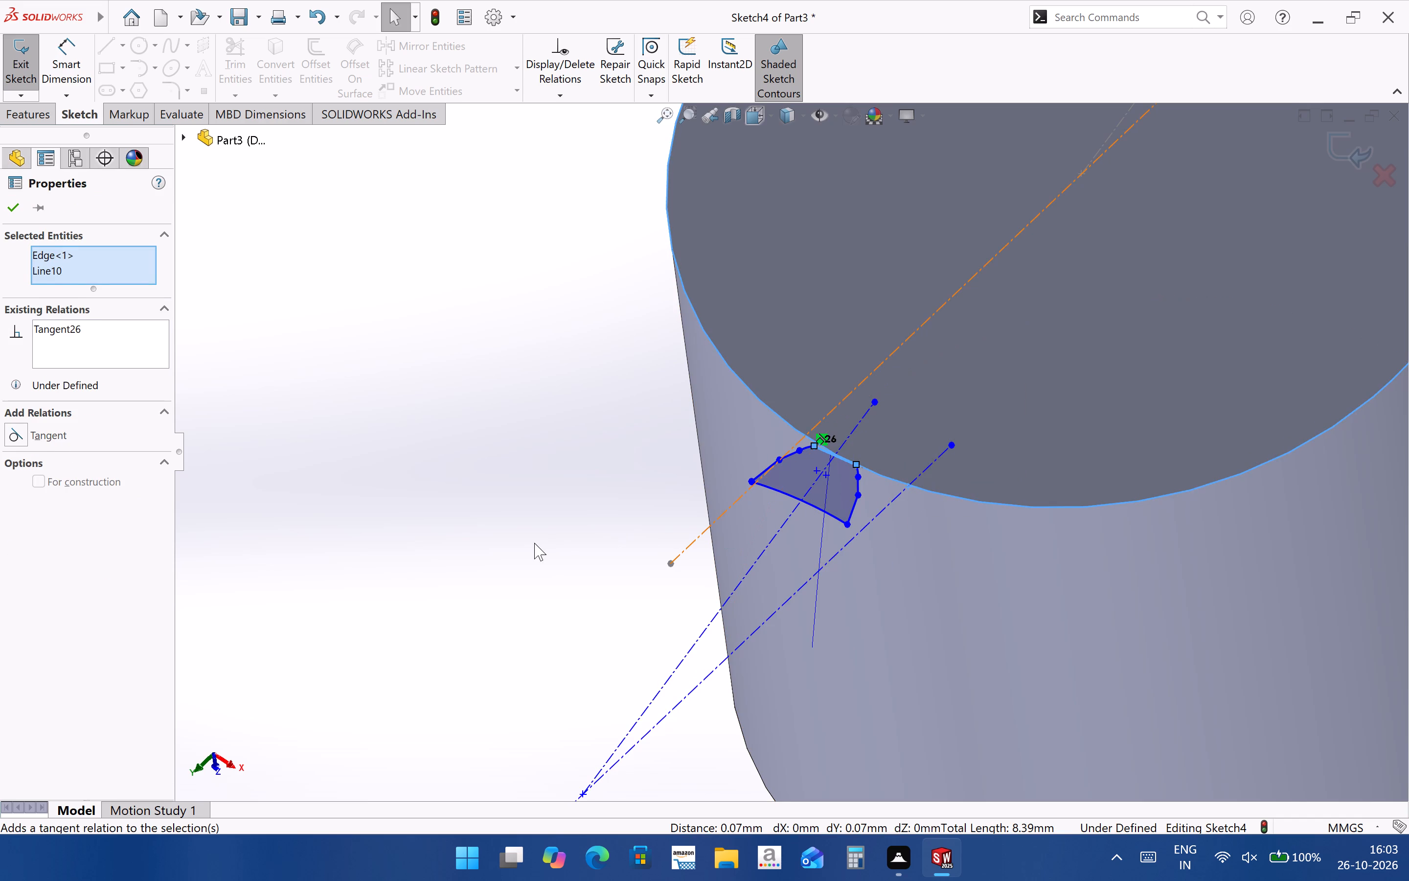
click(534, 543)
Add a Pierce relation between the midpoint of the profile's flat line and the projected curve.
scroll(874, 460, down, 2)
scroll(809, 472, down, 2)
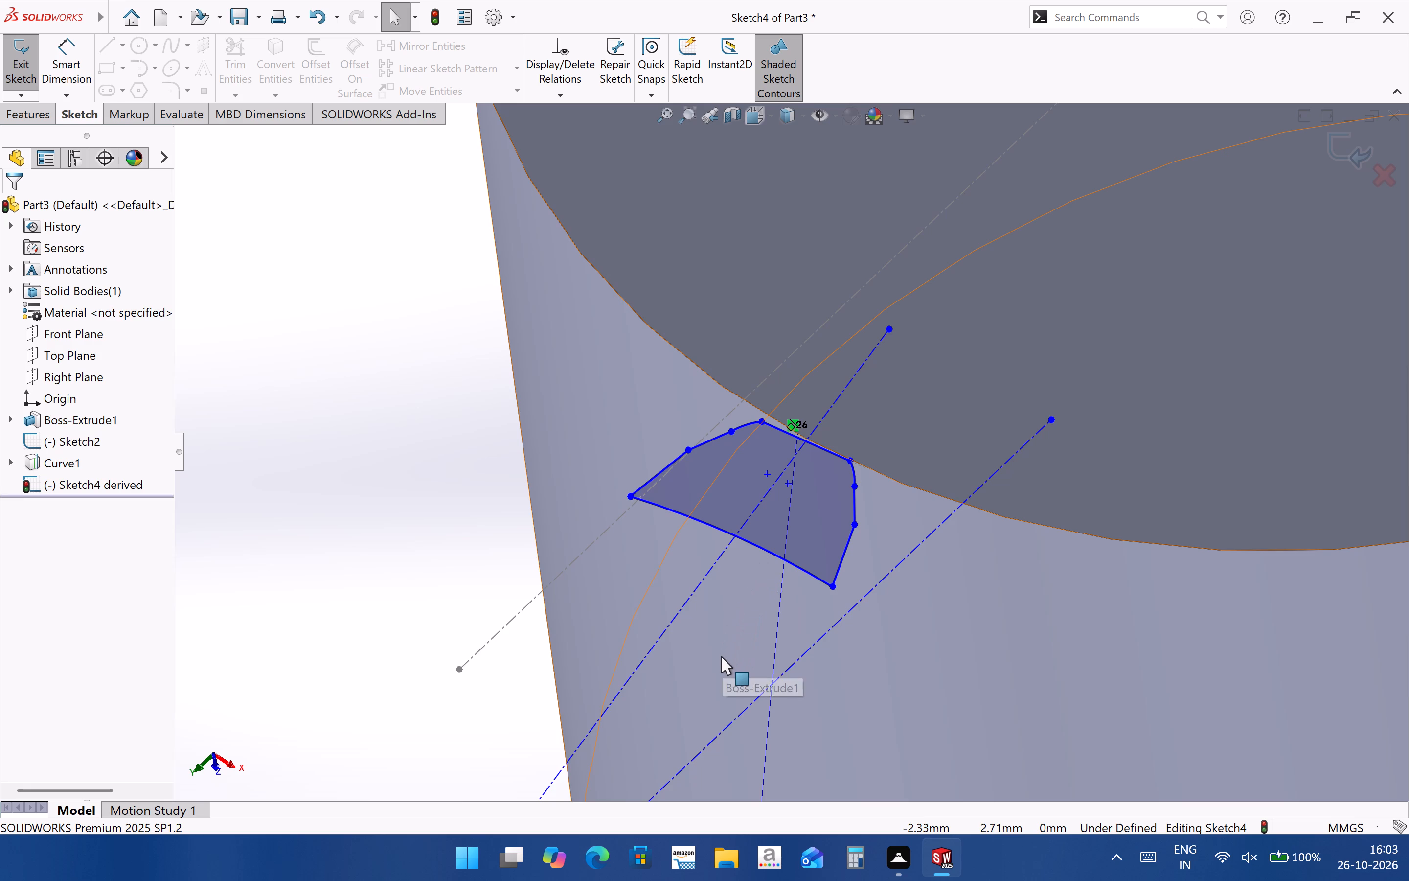
click(791, 487)
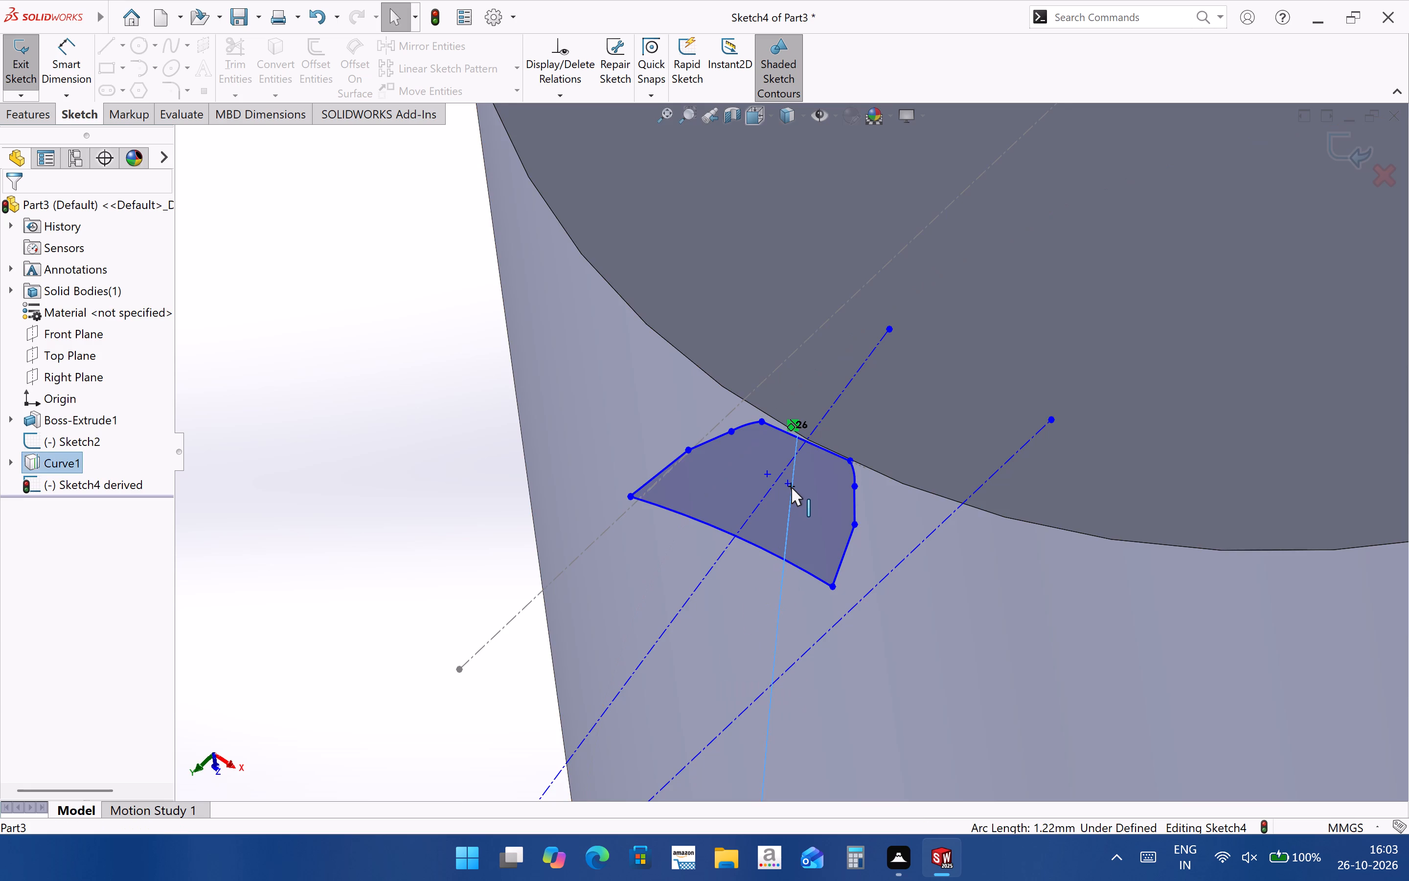
ctrl+click(806, 440)
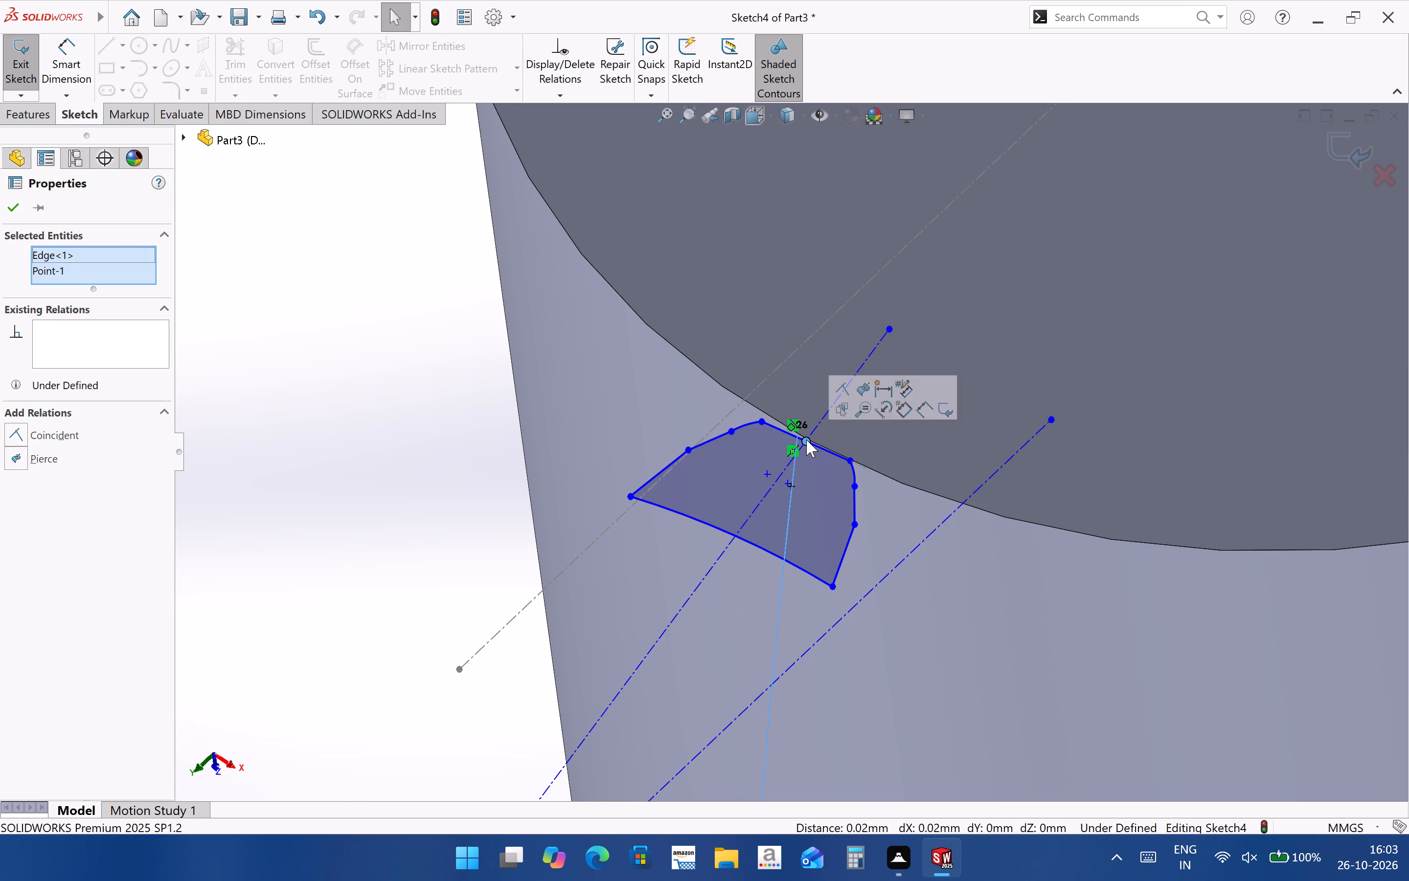
click(45, 460)
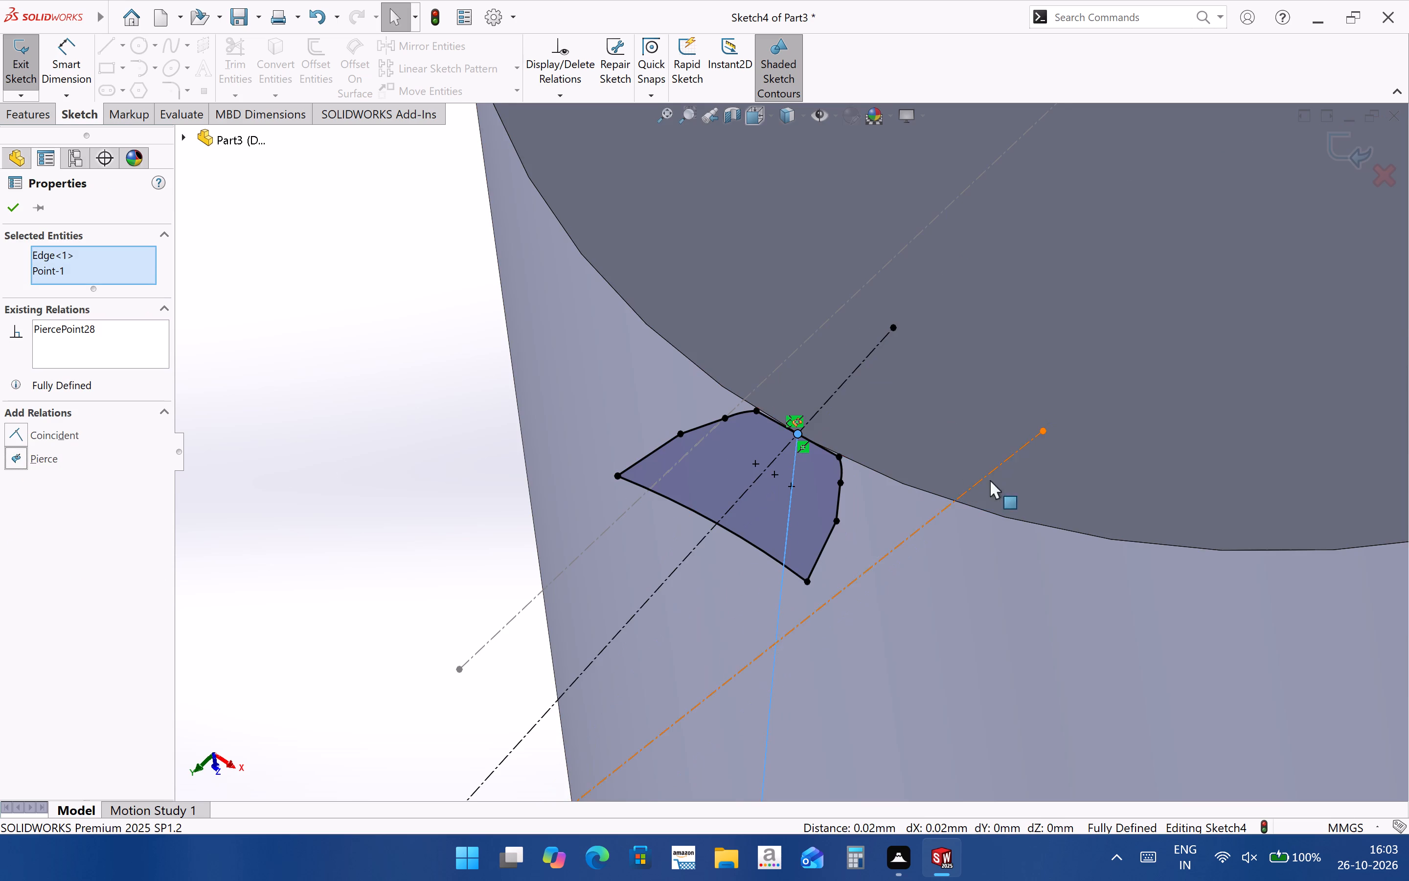
scroll(712, 466, up, 4)
scroll(843, 436, up, 2)
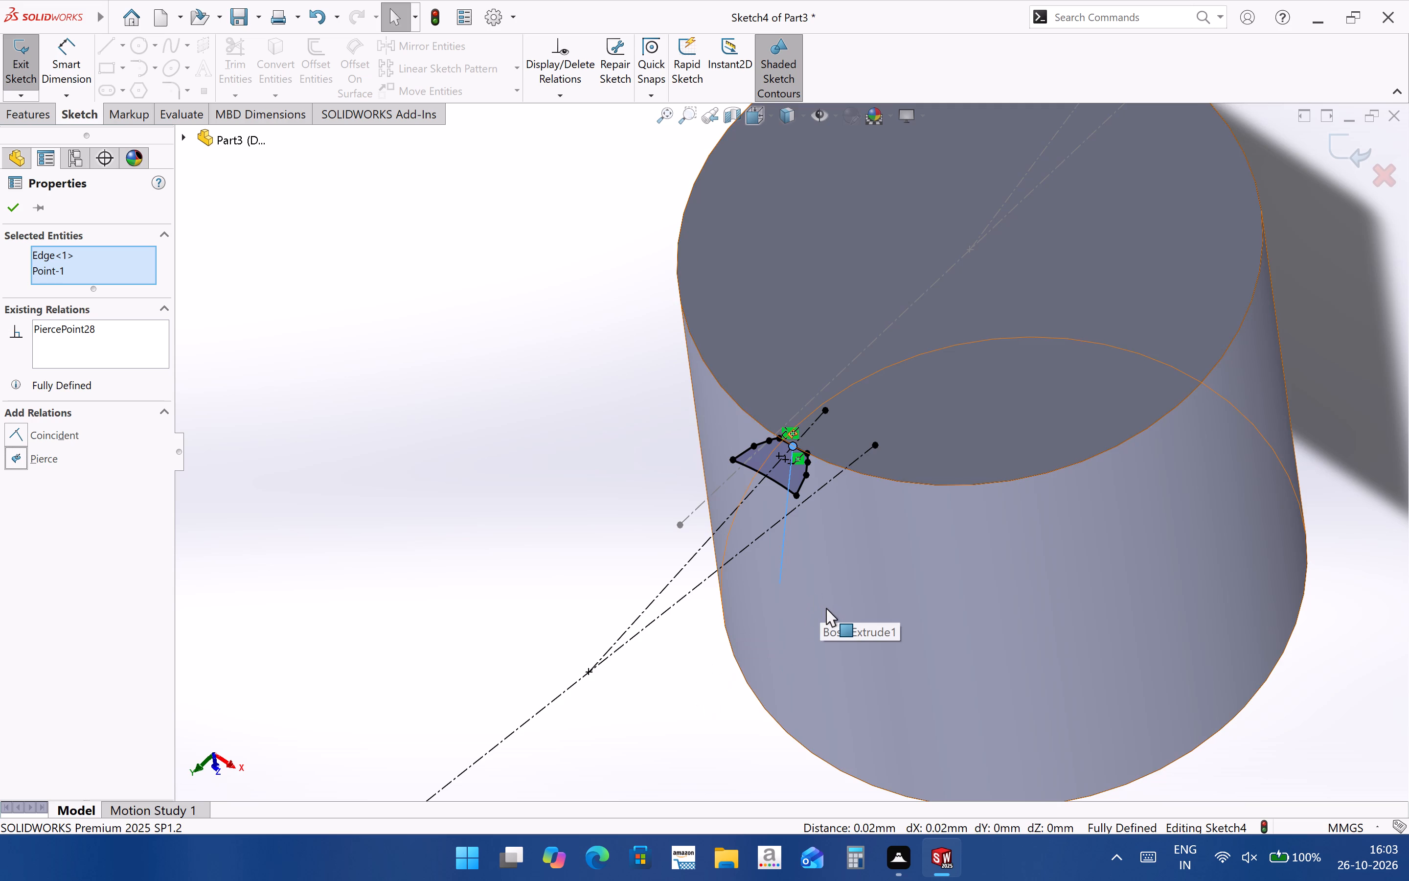
scroll(896, 487, up, 3)
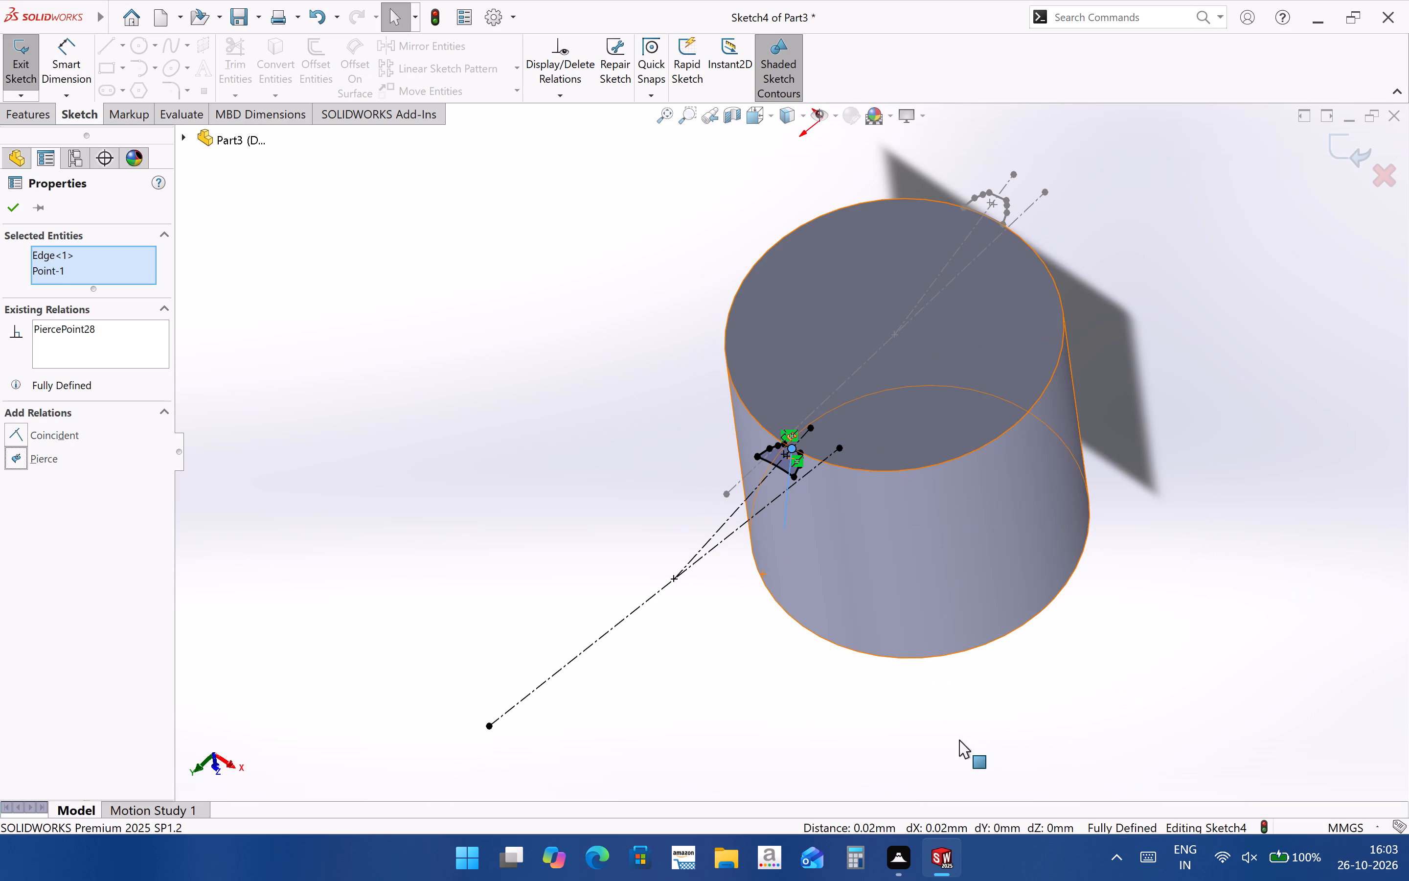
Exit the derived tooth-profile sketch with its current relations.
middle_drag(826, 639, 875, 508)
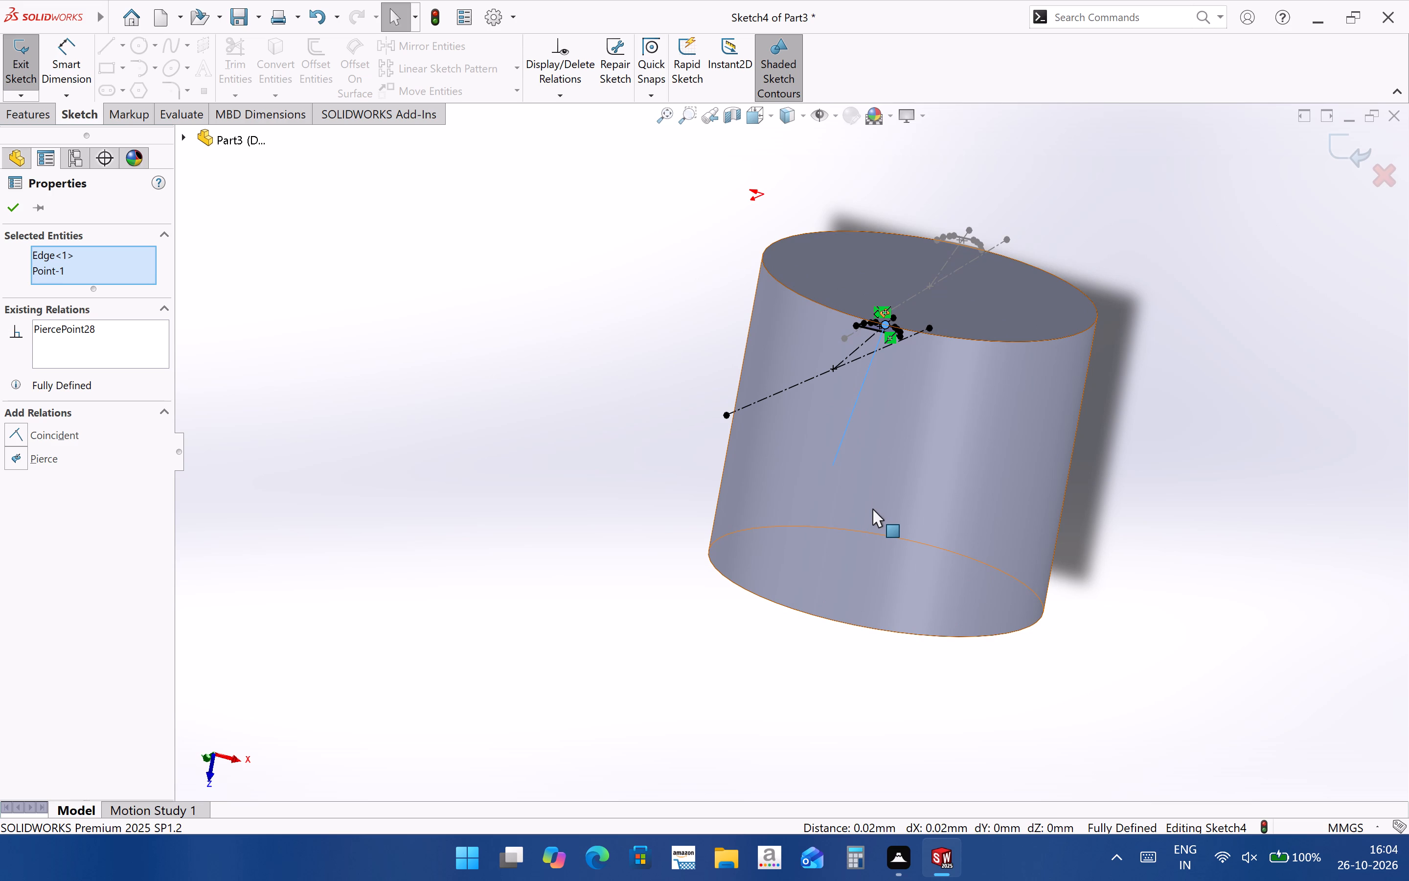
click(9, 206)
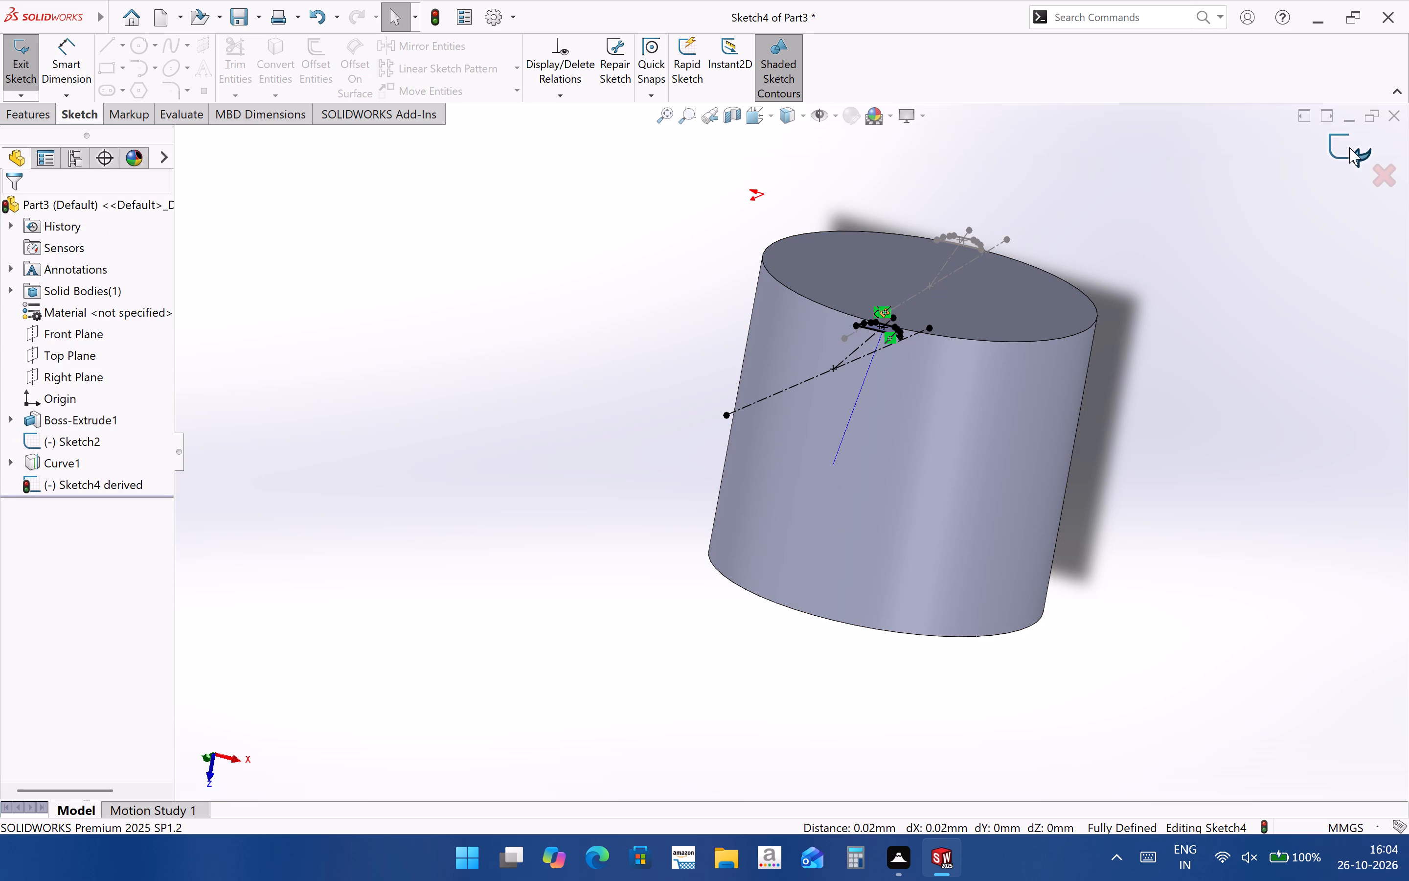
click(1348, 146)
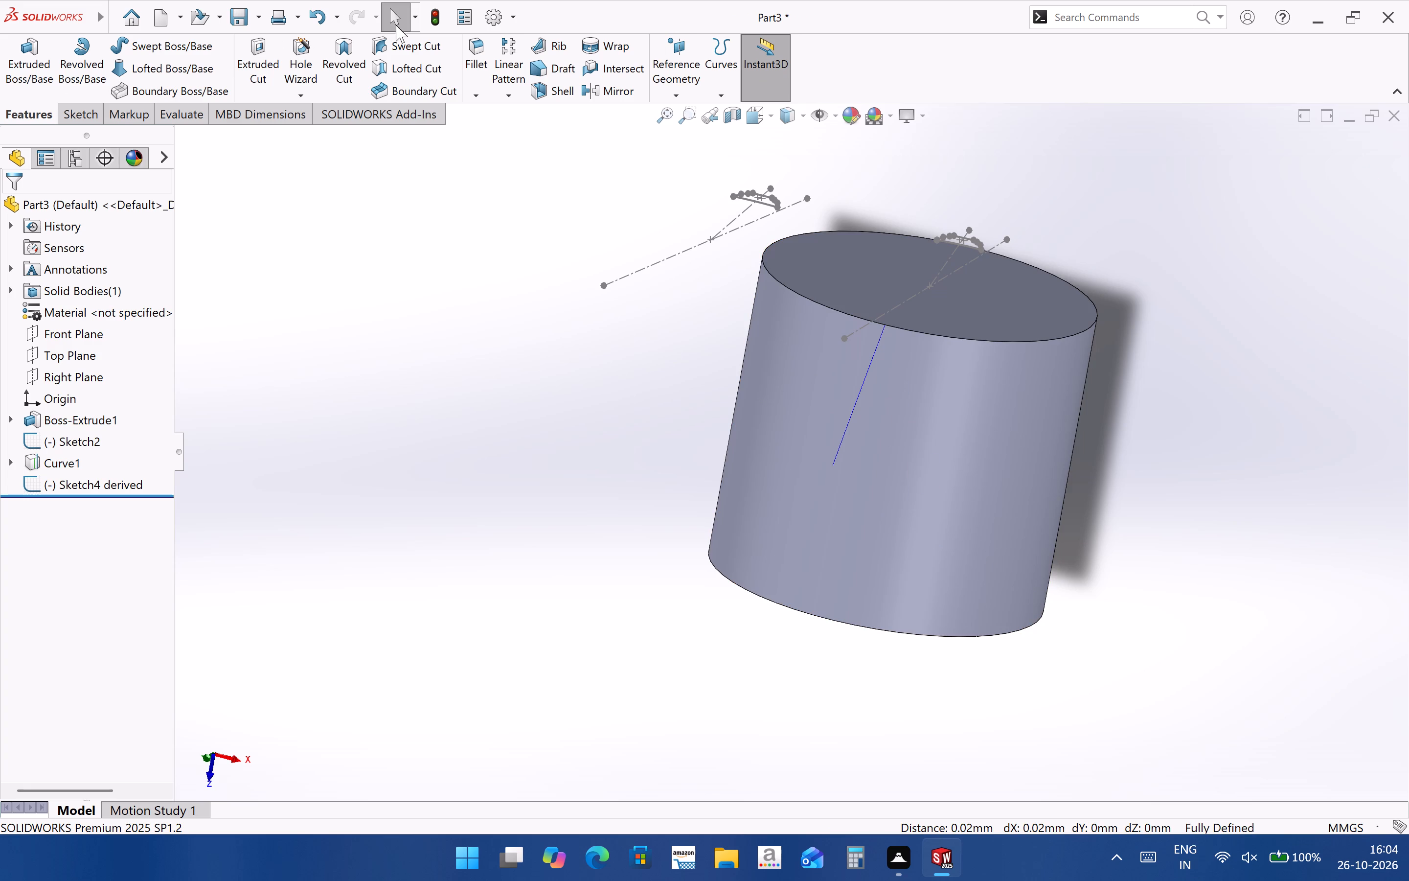
Undo the sketch exit and the Pierce relation on the midpoint of the profile's flat line.
click(326, 14)
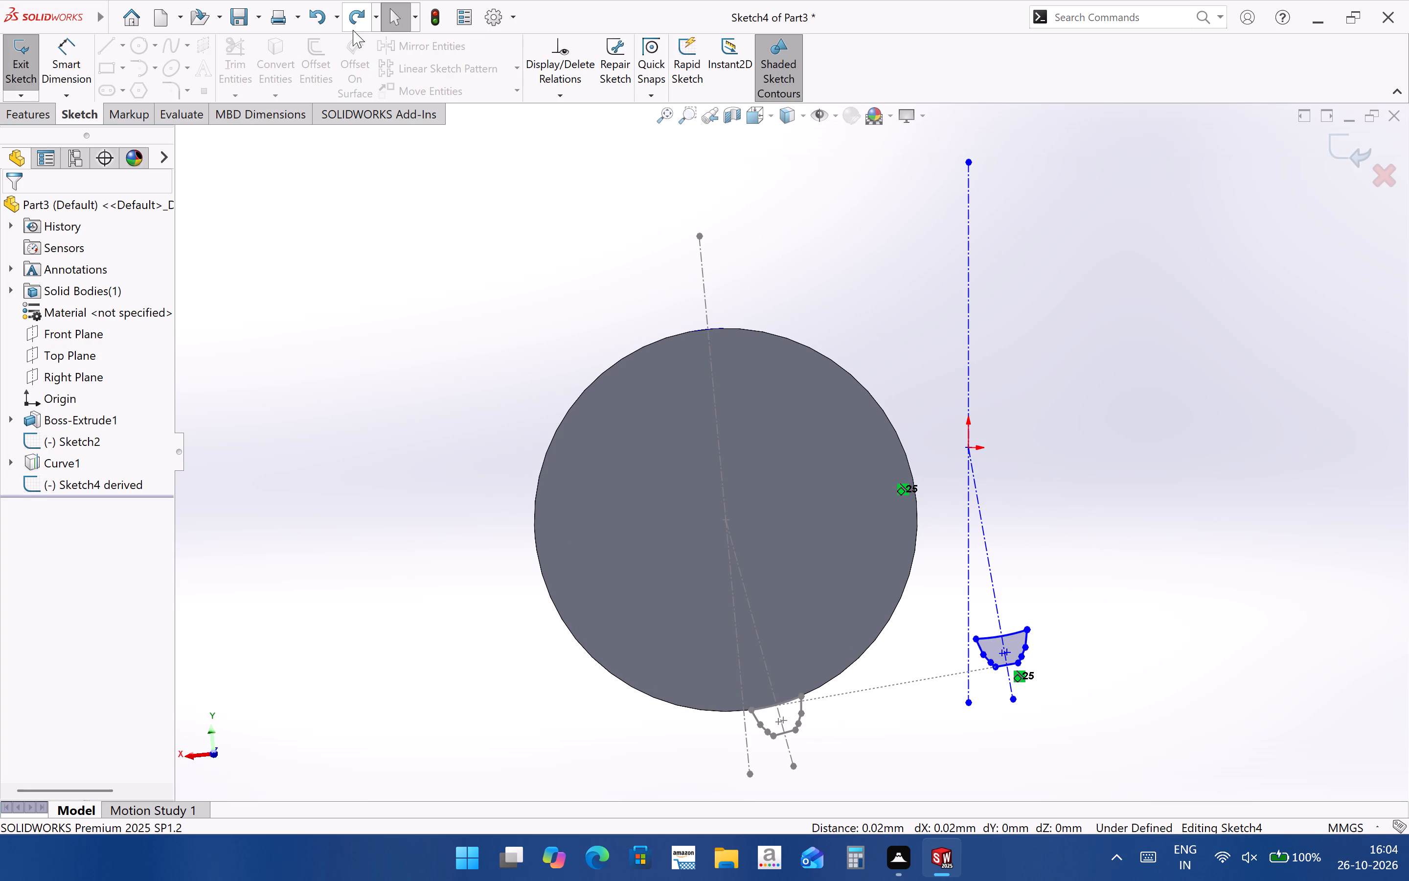
click(315, 17)
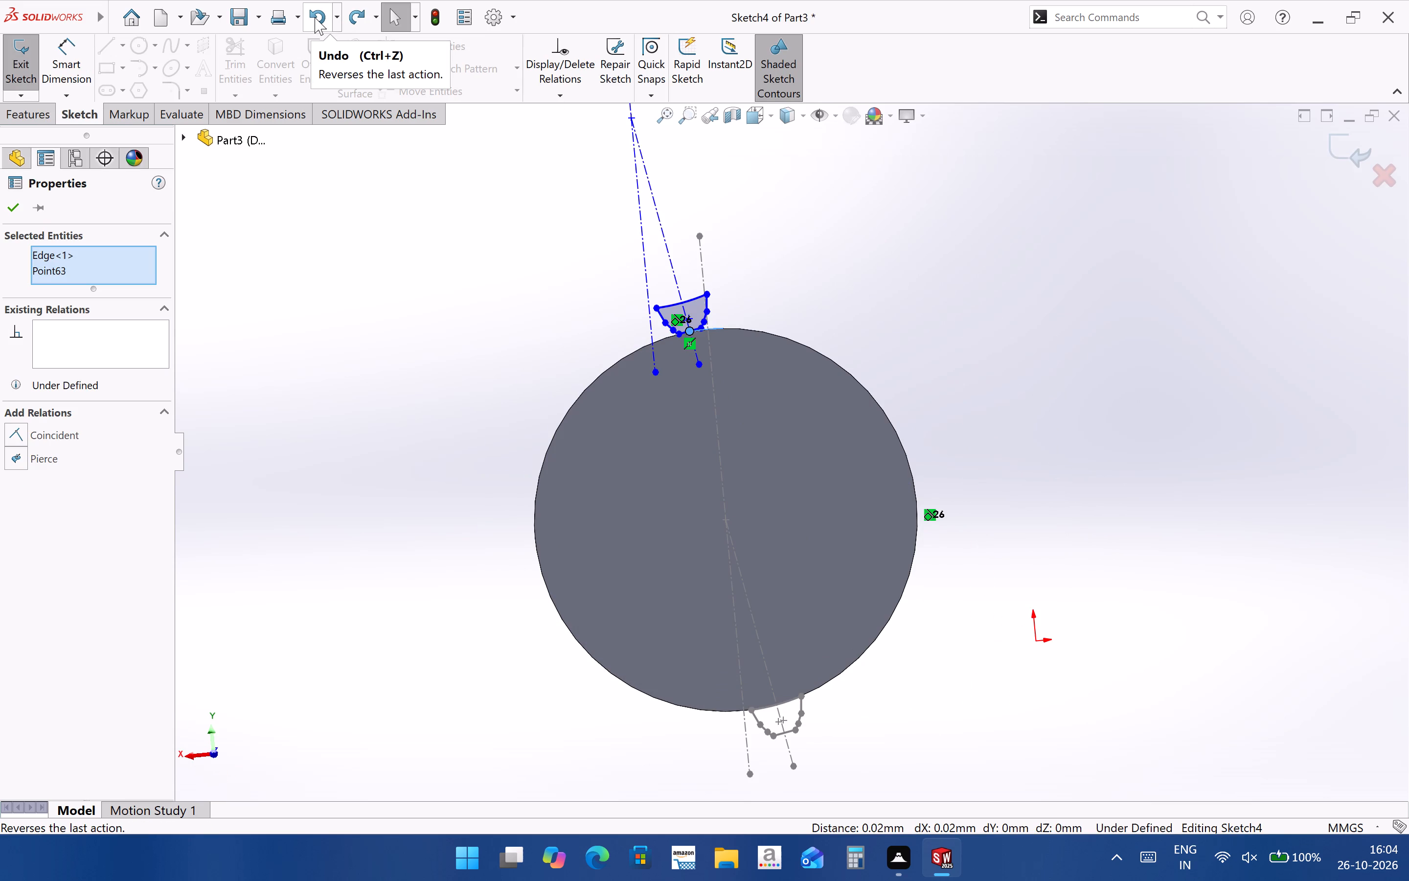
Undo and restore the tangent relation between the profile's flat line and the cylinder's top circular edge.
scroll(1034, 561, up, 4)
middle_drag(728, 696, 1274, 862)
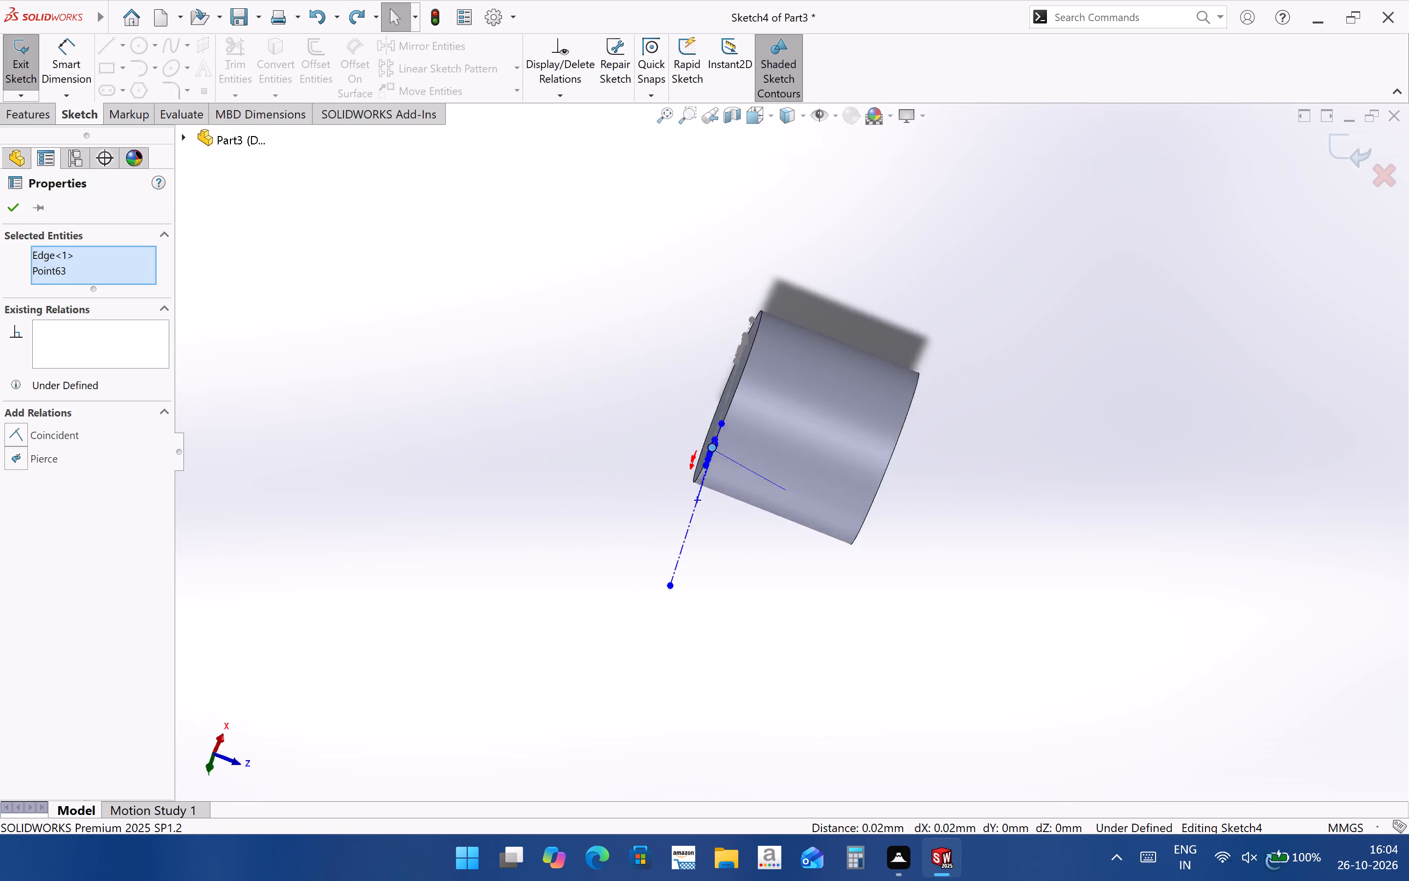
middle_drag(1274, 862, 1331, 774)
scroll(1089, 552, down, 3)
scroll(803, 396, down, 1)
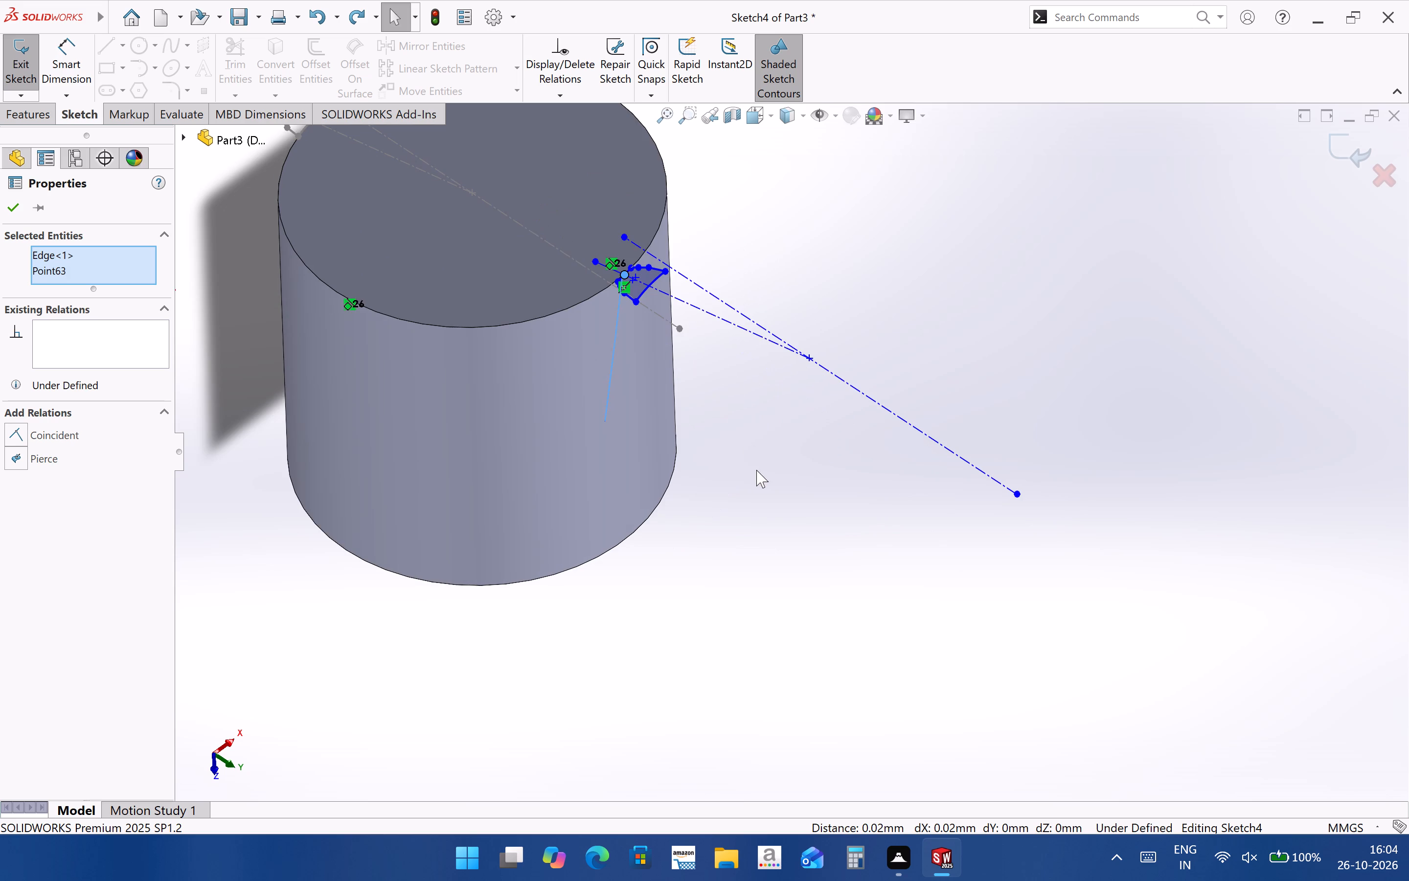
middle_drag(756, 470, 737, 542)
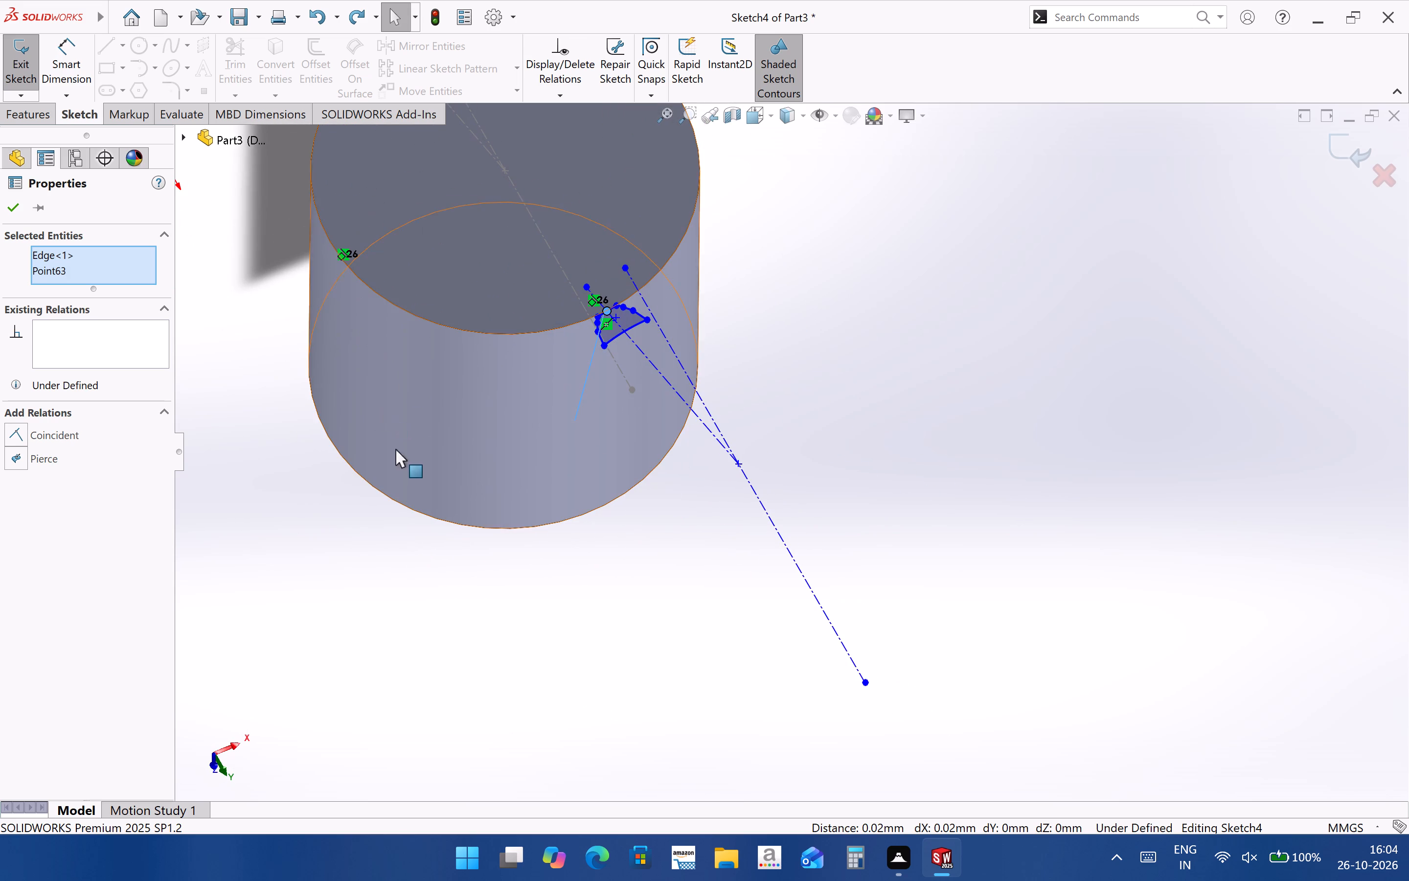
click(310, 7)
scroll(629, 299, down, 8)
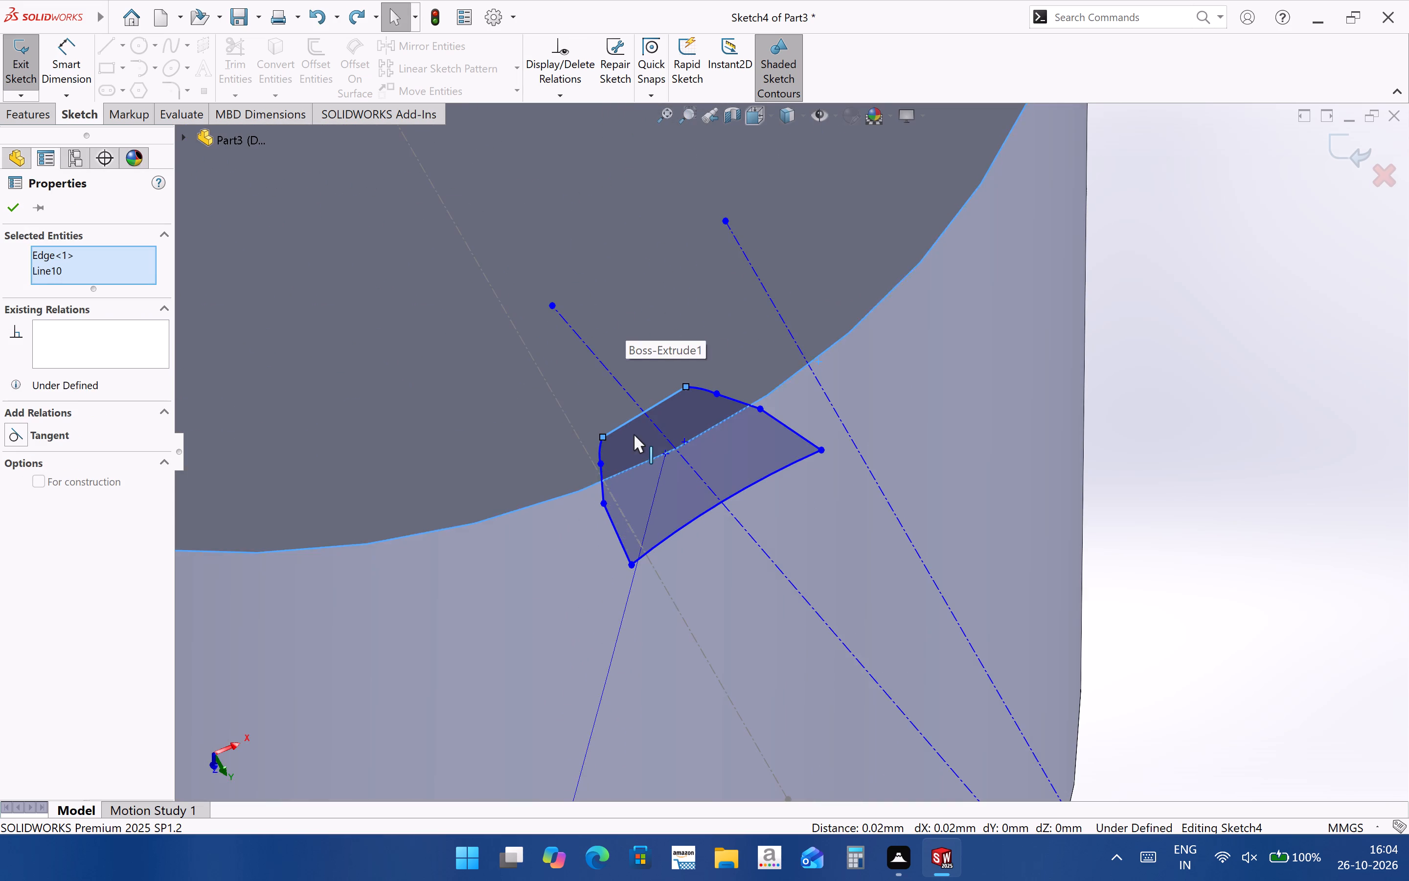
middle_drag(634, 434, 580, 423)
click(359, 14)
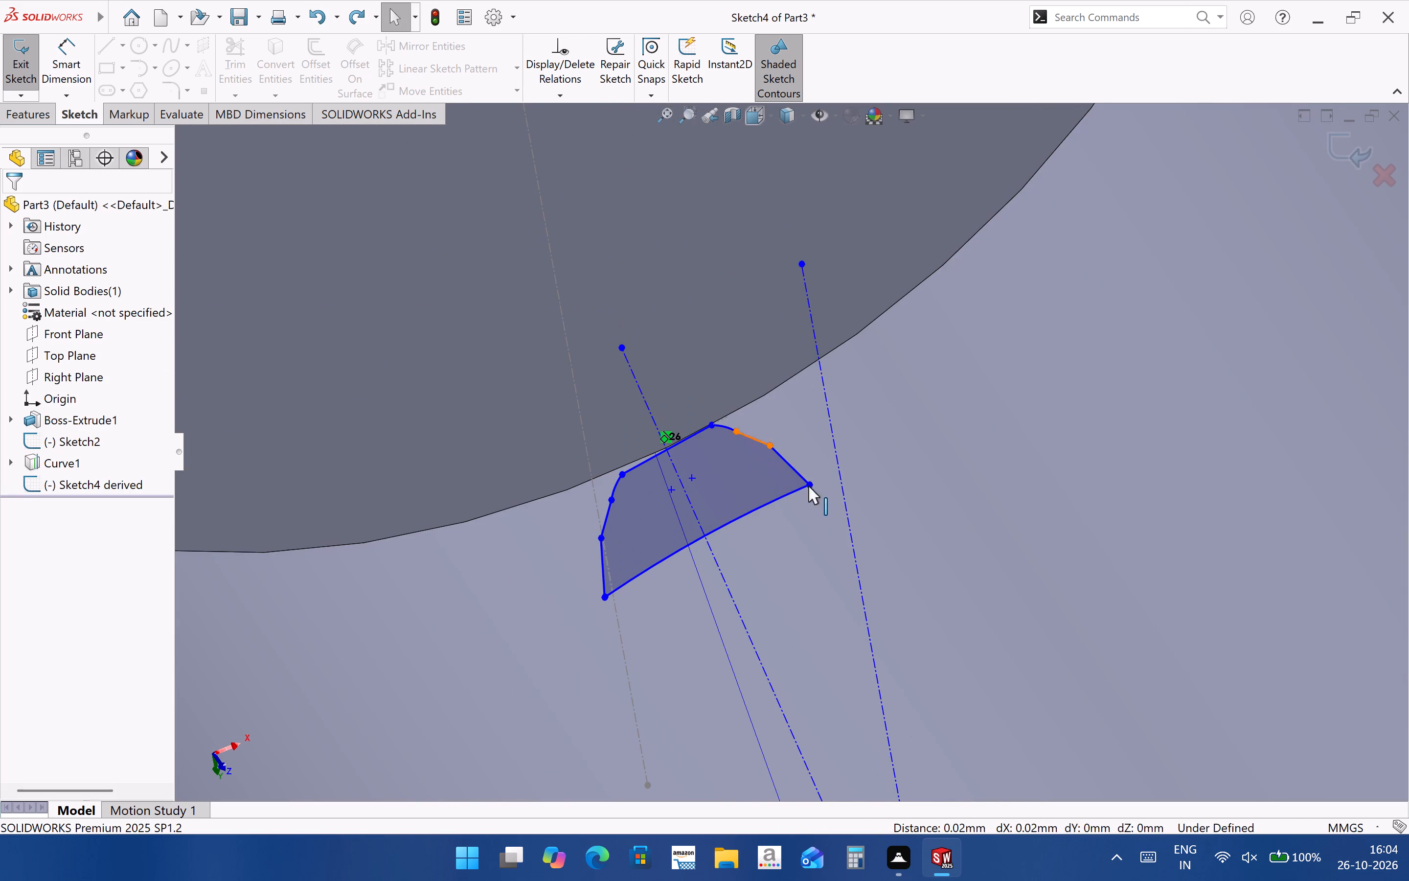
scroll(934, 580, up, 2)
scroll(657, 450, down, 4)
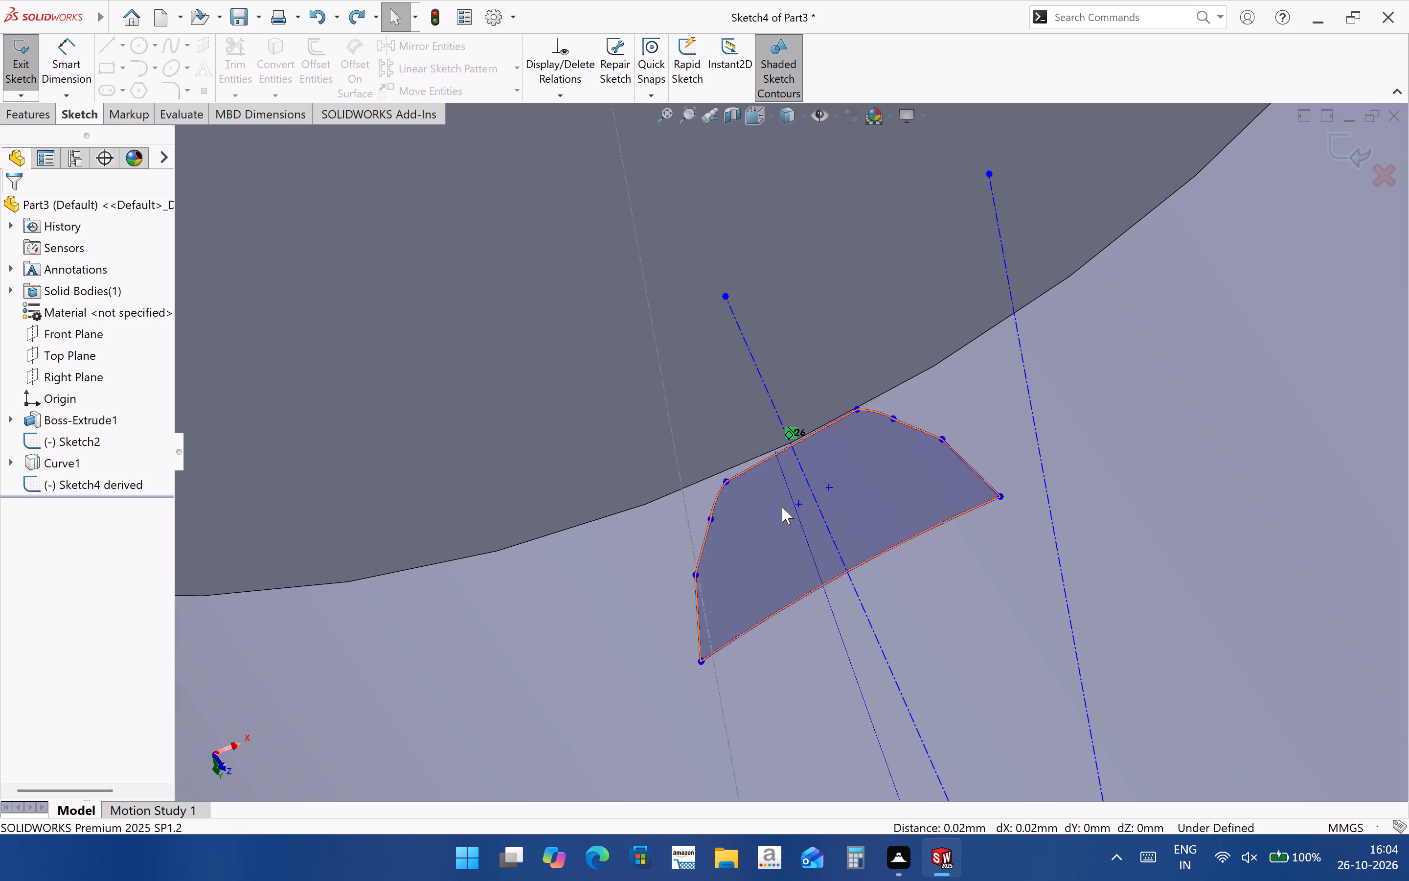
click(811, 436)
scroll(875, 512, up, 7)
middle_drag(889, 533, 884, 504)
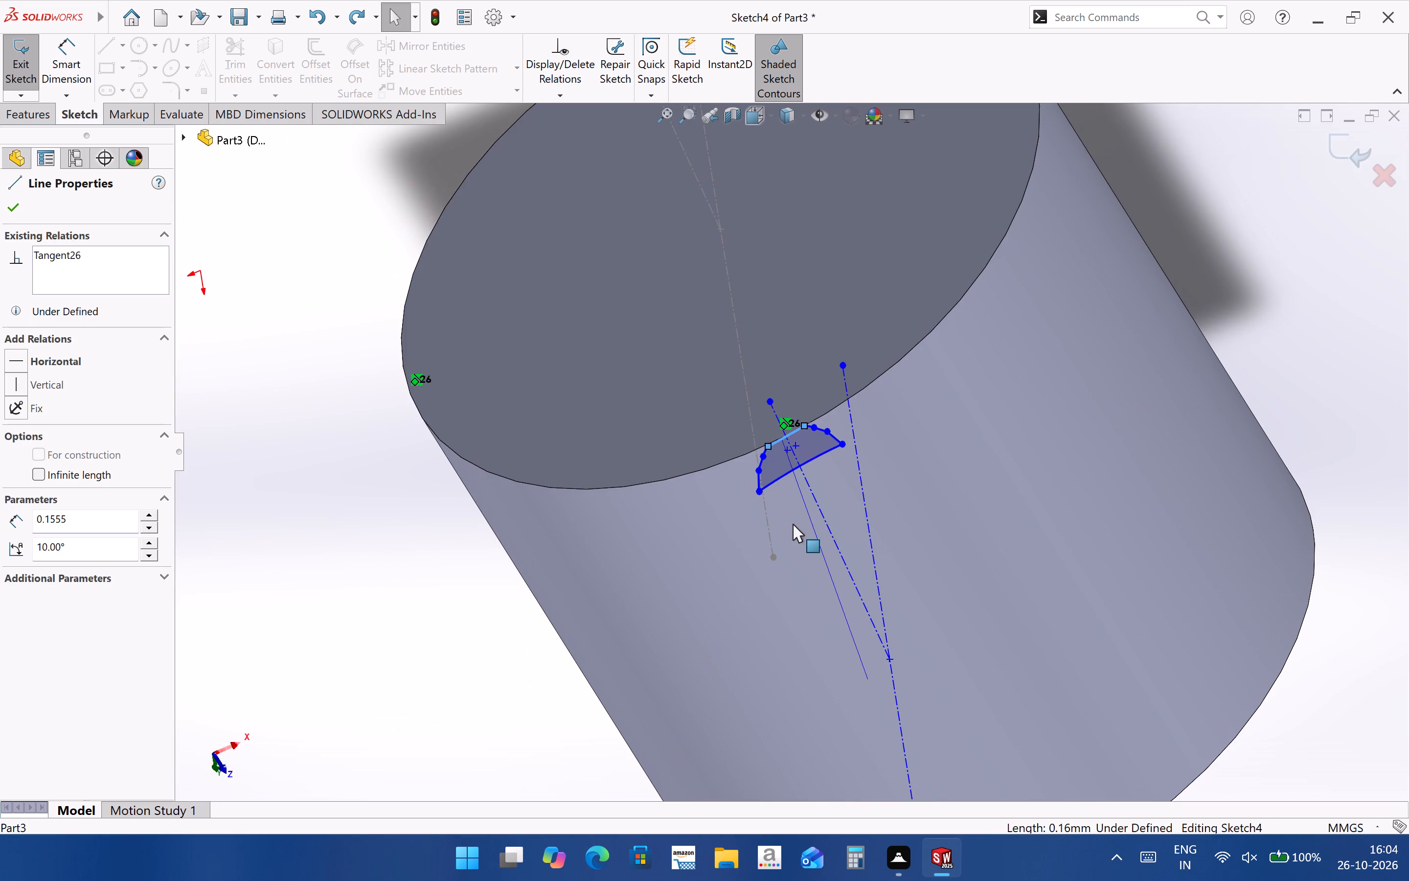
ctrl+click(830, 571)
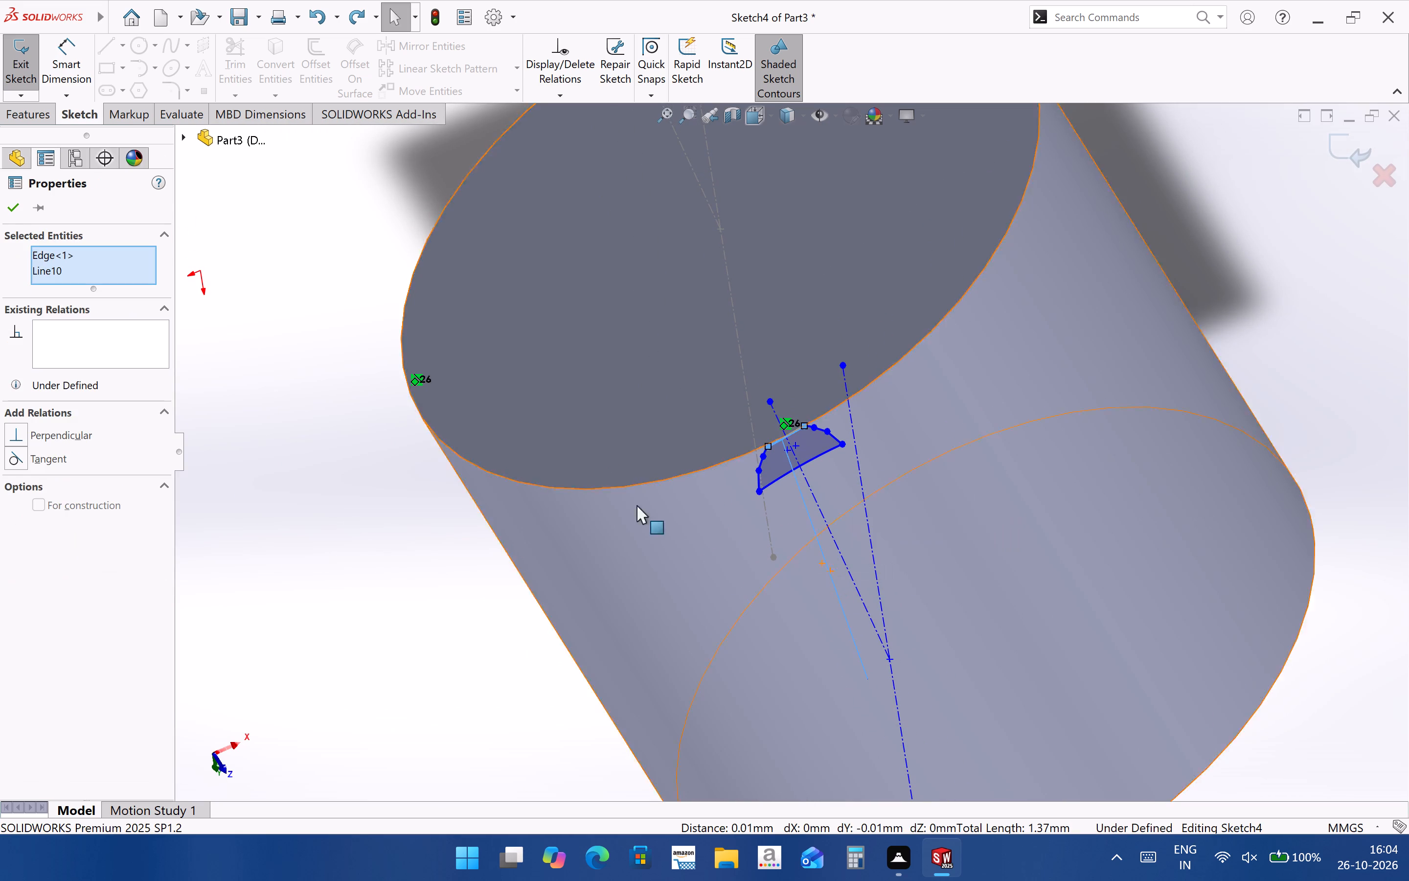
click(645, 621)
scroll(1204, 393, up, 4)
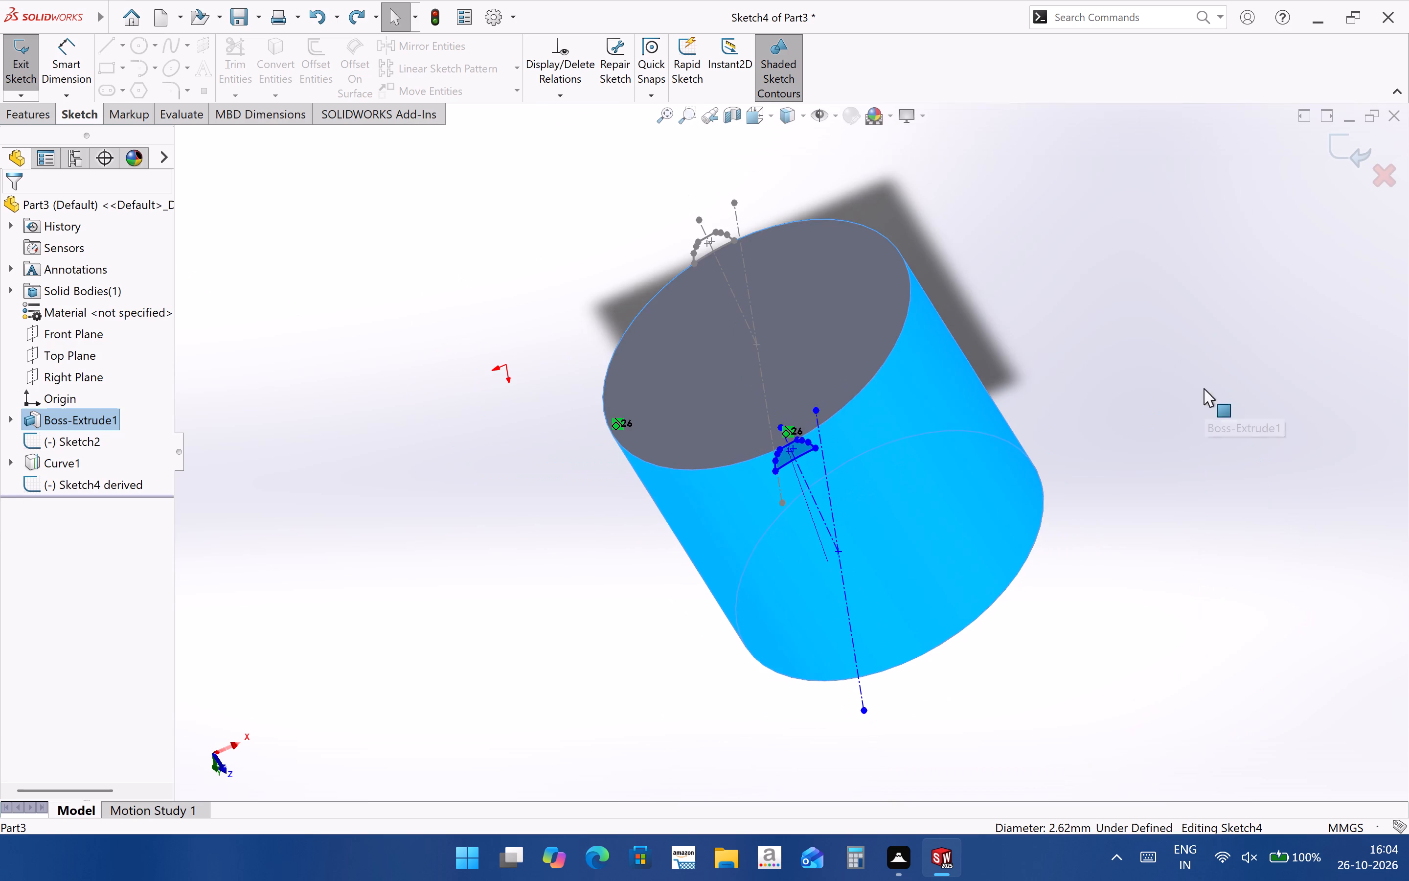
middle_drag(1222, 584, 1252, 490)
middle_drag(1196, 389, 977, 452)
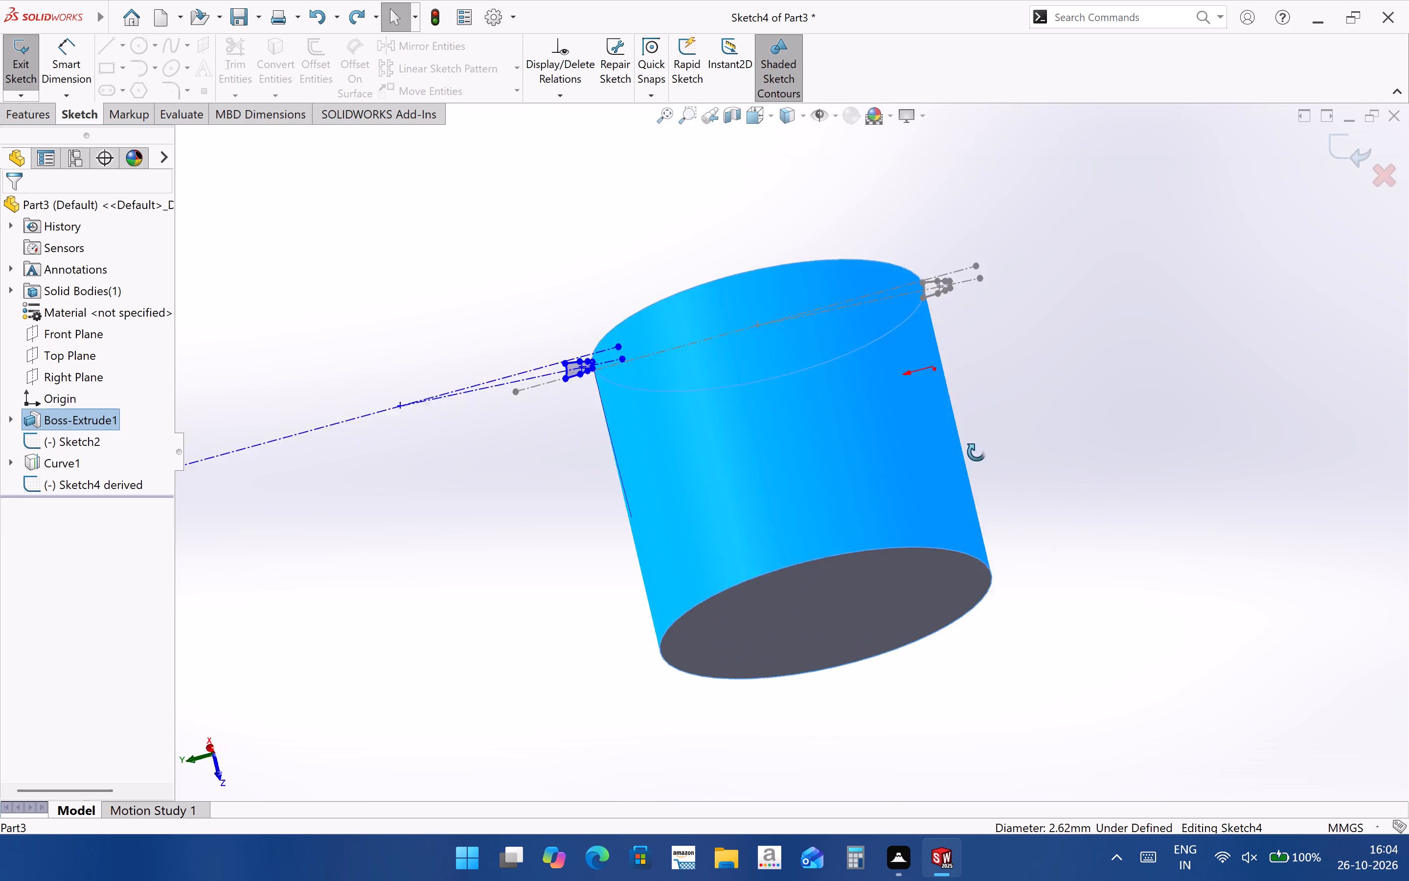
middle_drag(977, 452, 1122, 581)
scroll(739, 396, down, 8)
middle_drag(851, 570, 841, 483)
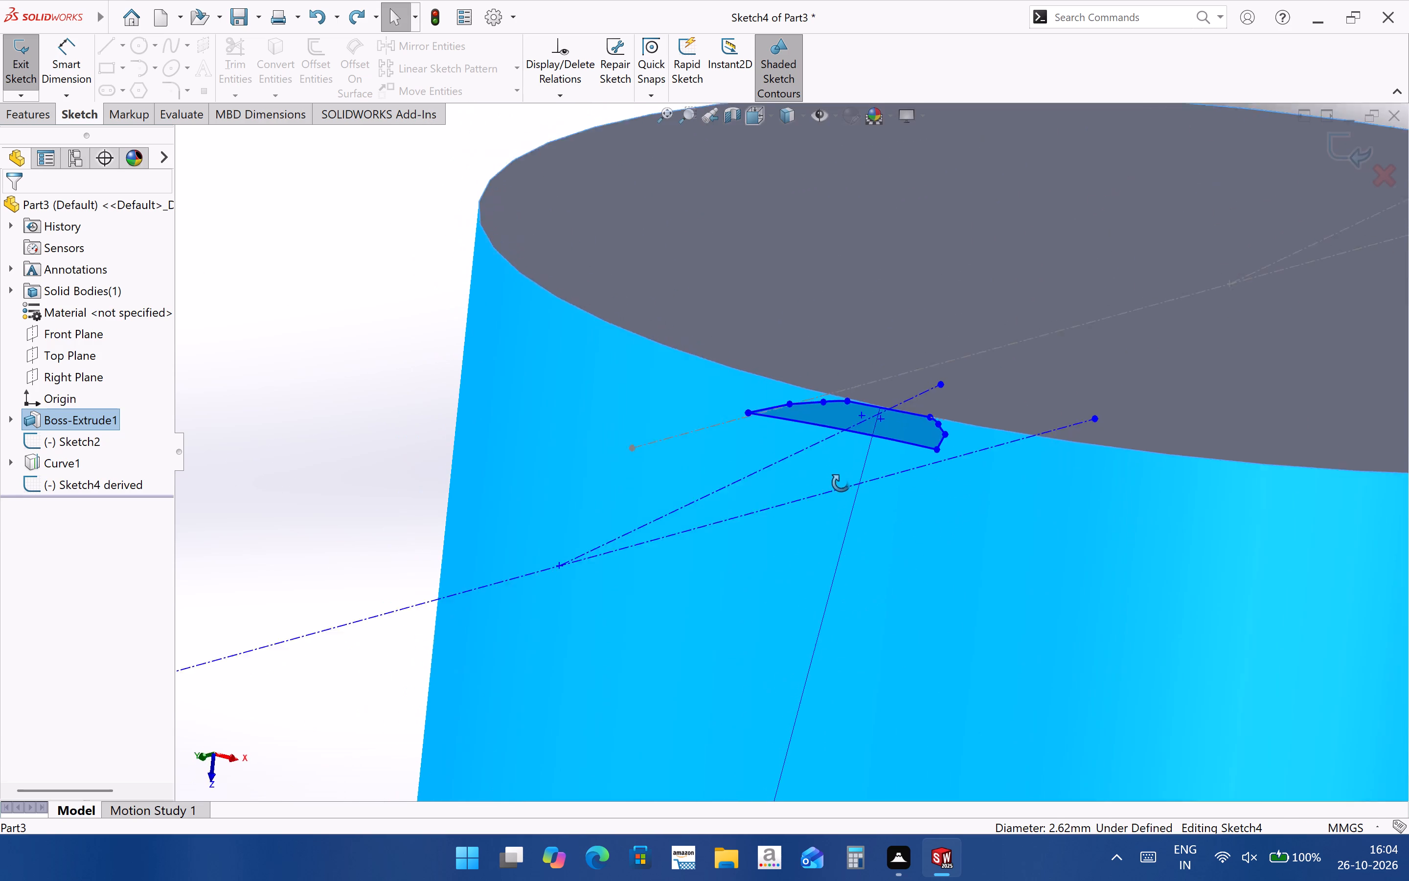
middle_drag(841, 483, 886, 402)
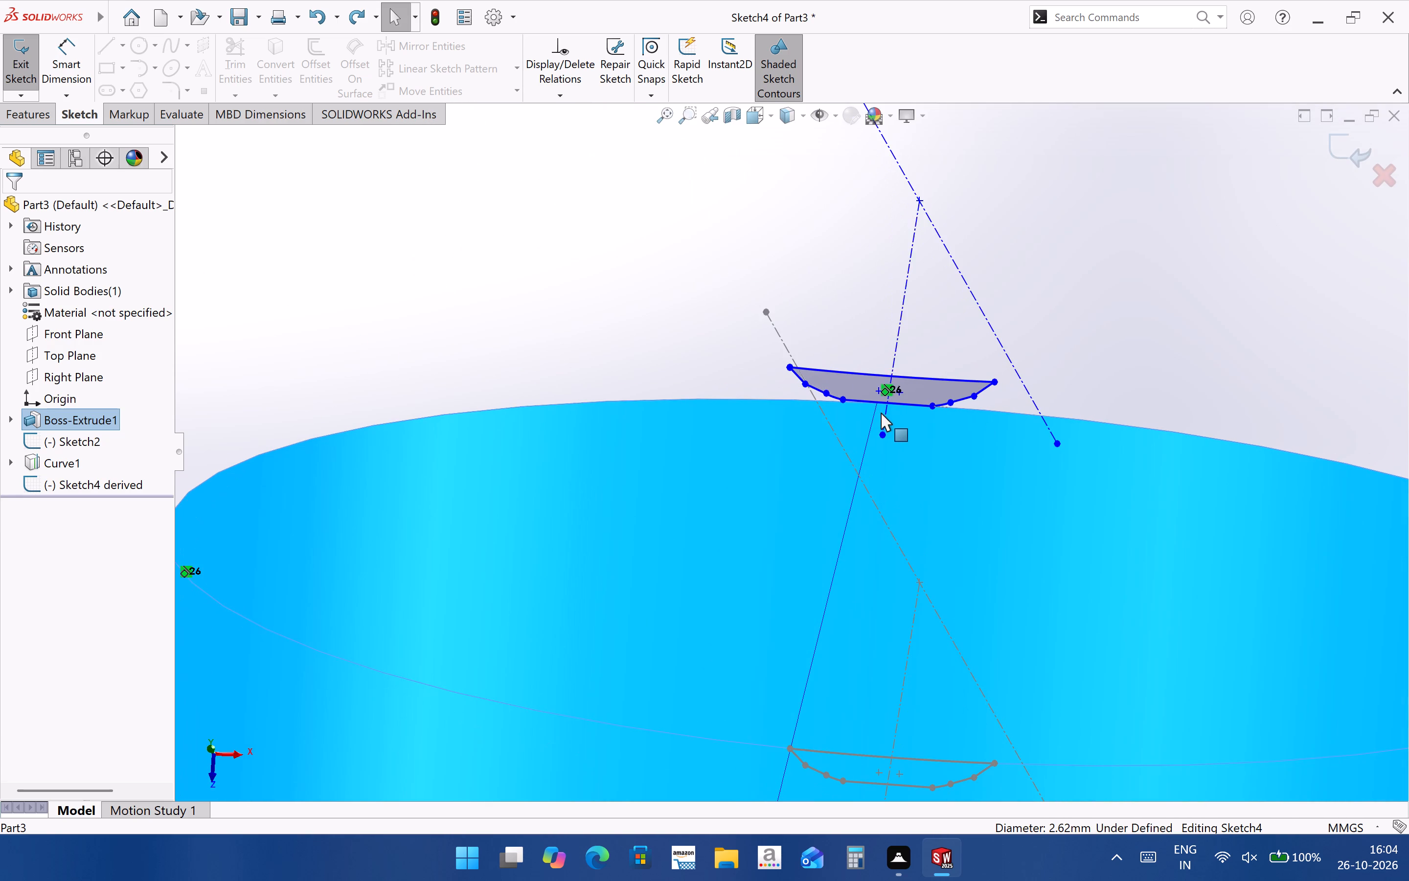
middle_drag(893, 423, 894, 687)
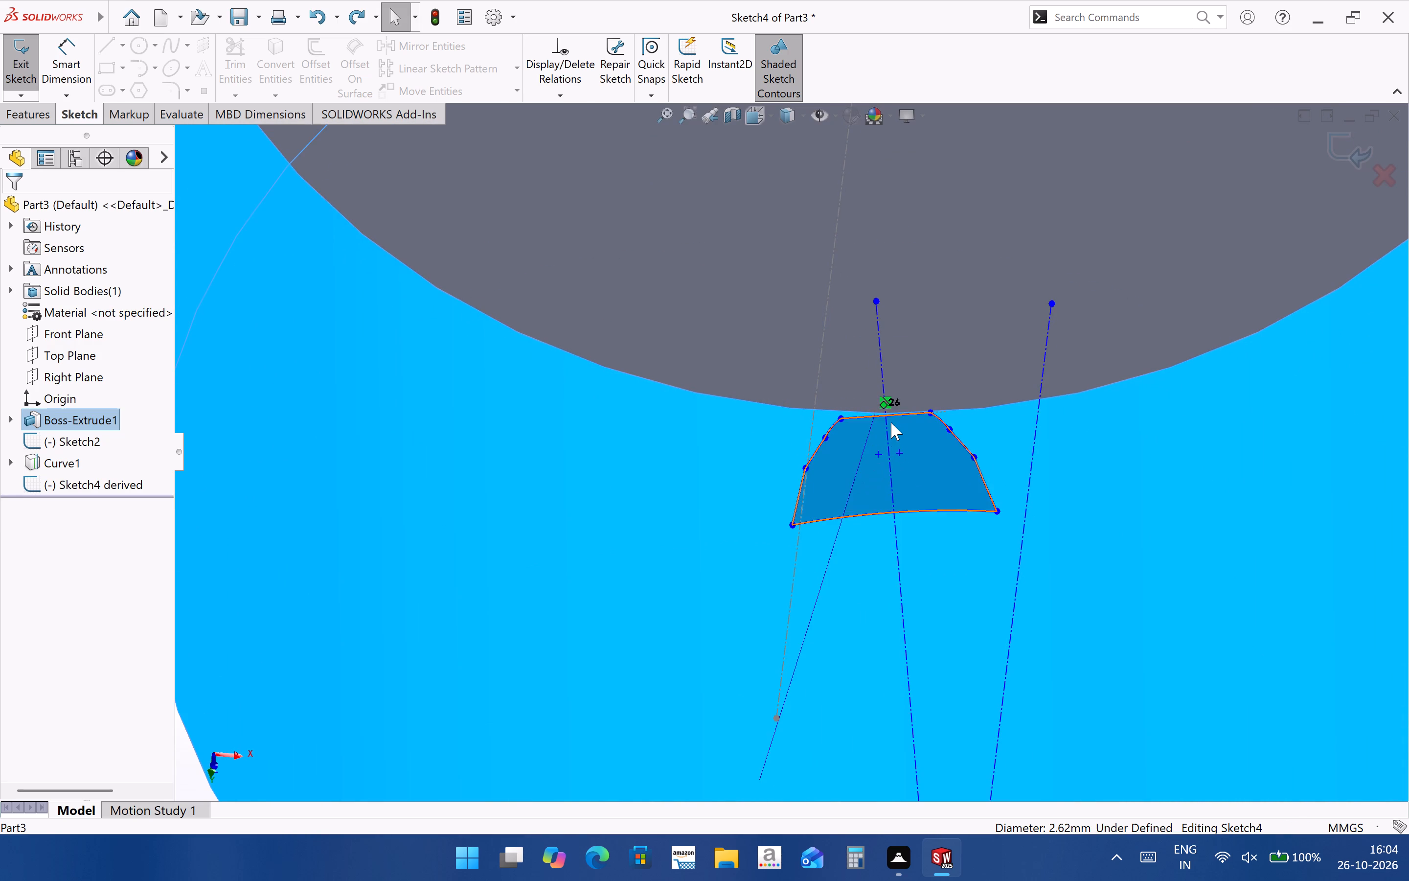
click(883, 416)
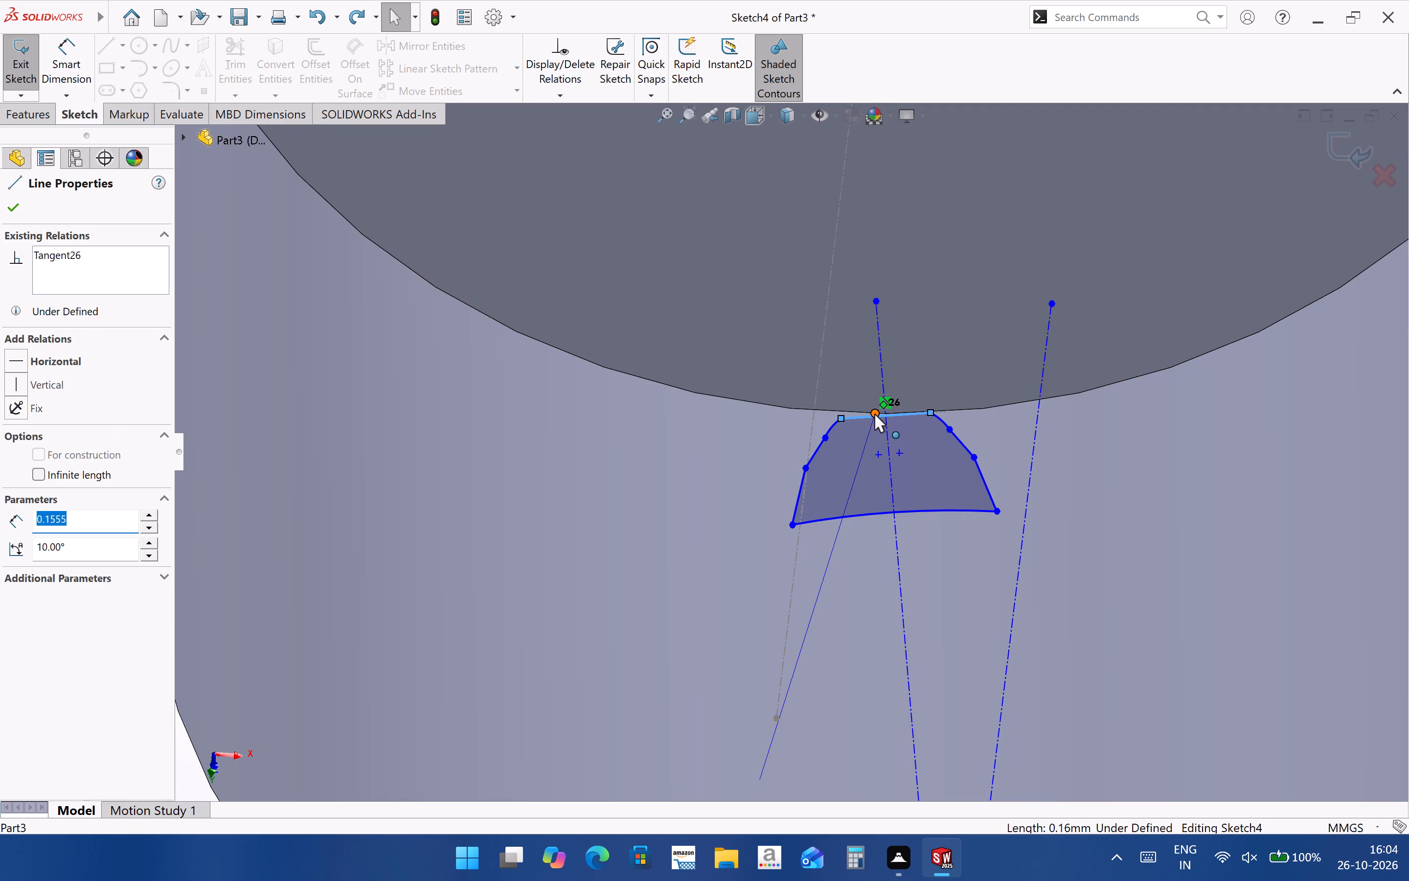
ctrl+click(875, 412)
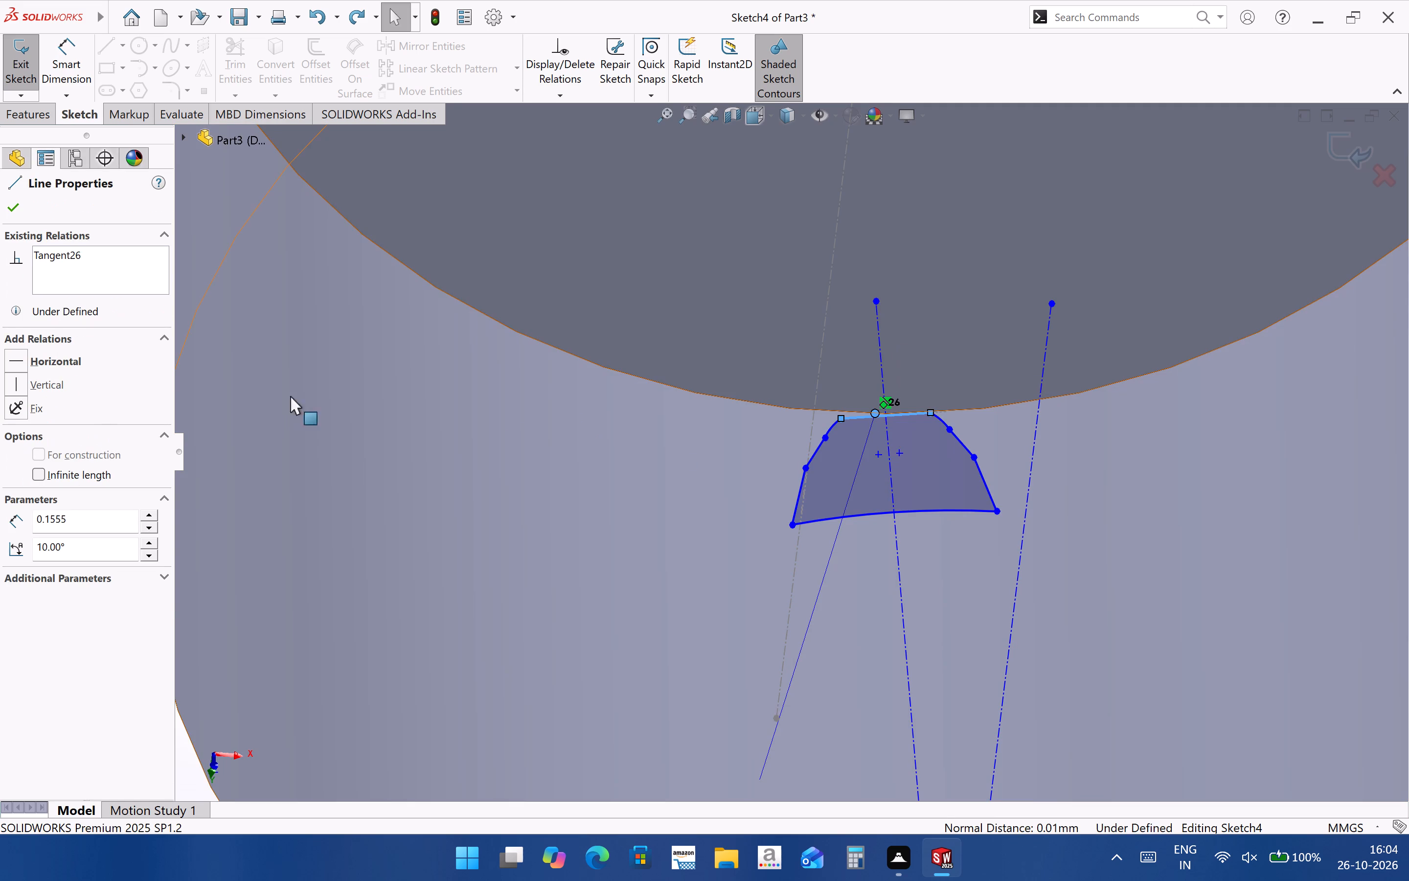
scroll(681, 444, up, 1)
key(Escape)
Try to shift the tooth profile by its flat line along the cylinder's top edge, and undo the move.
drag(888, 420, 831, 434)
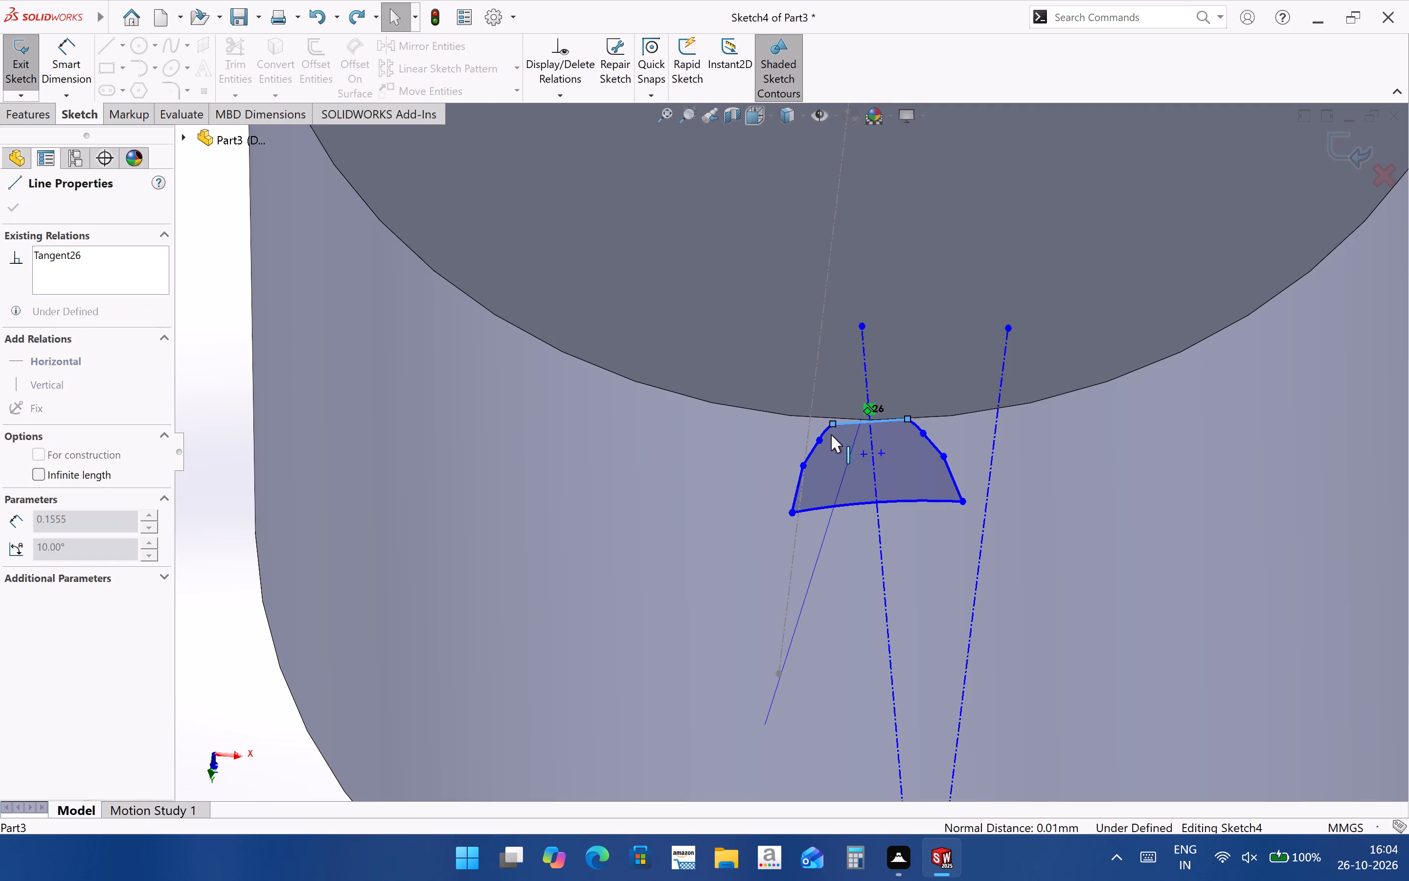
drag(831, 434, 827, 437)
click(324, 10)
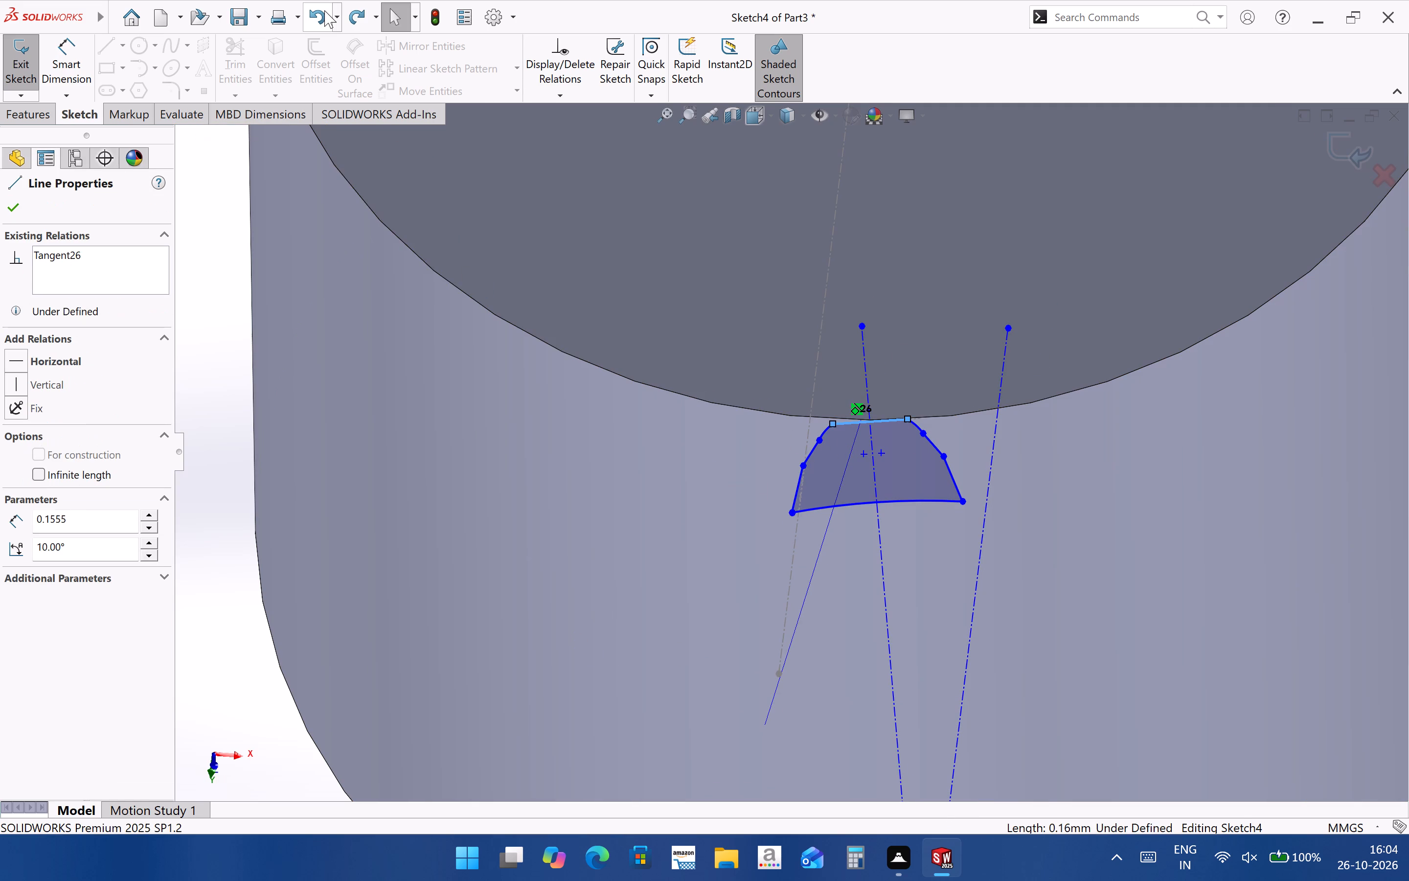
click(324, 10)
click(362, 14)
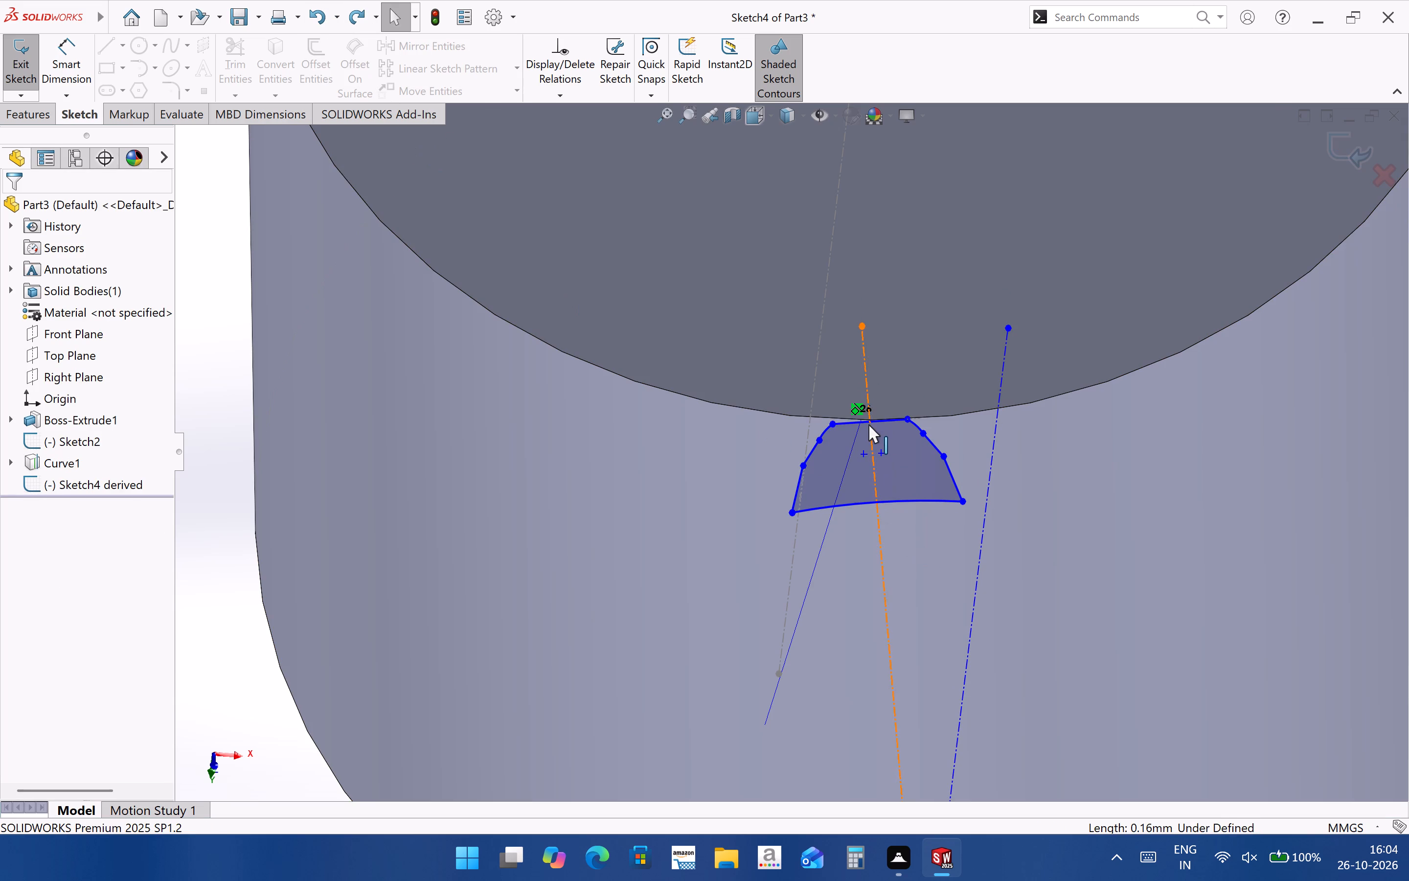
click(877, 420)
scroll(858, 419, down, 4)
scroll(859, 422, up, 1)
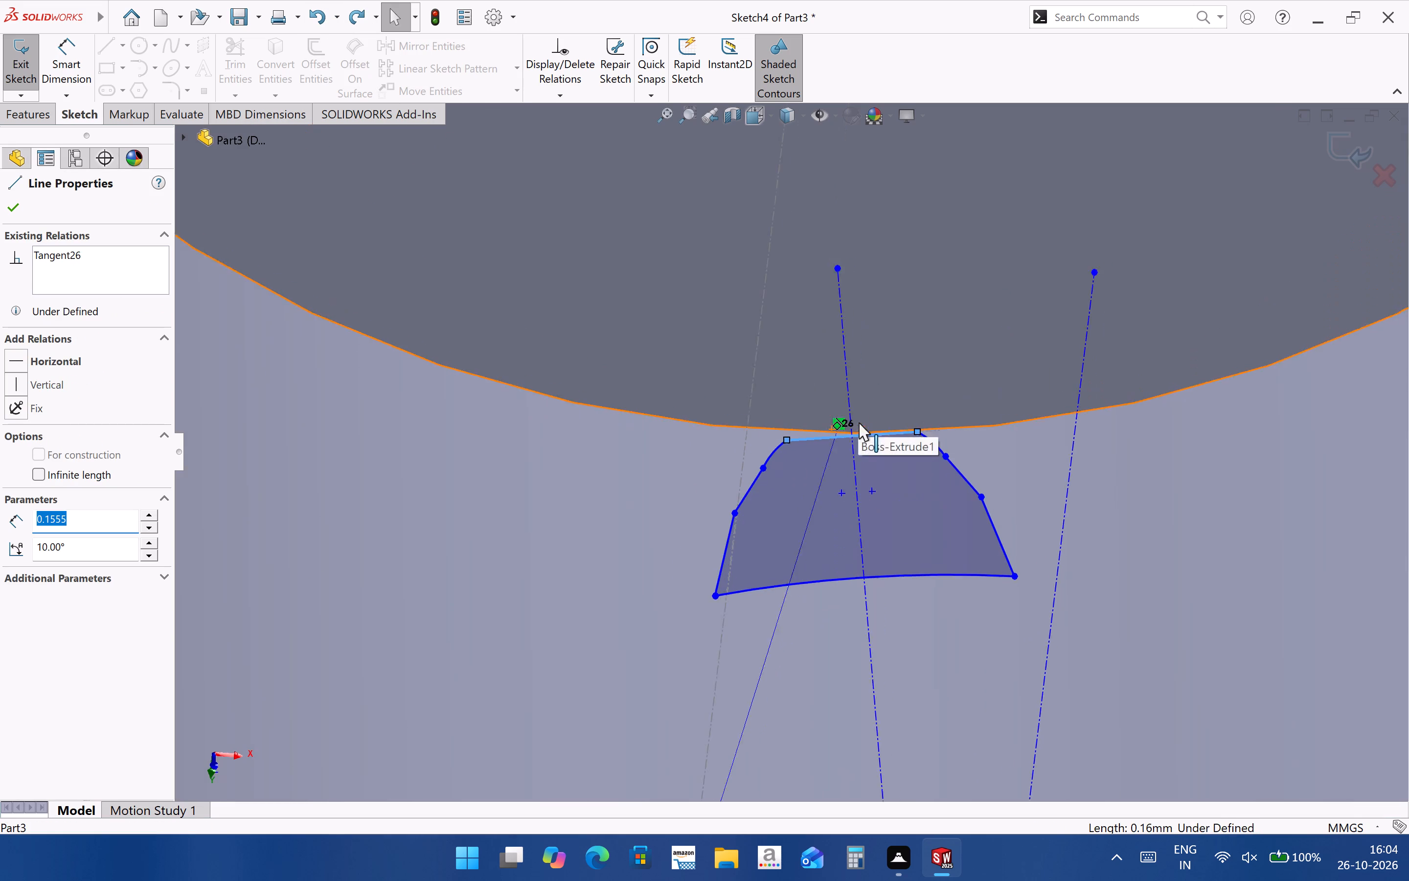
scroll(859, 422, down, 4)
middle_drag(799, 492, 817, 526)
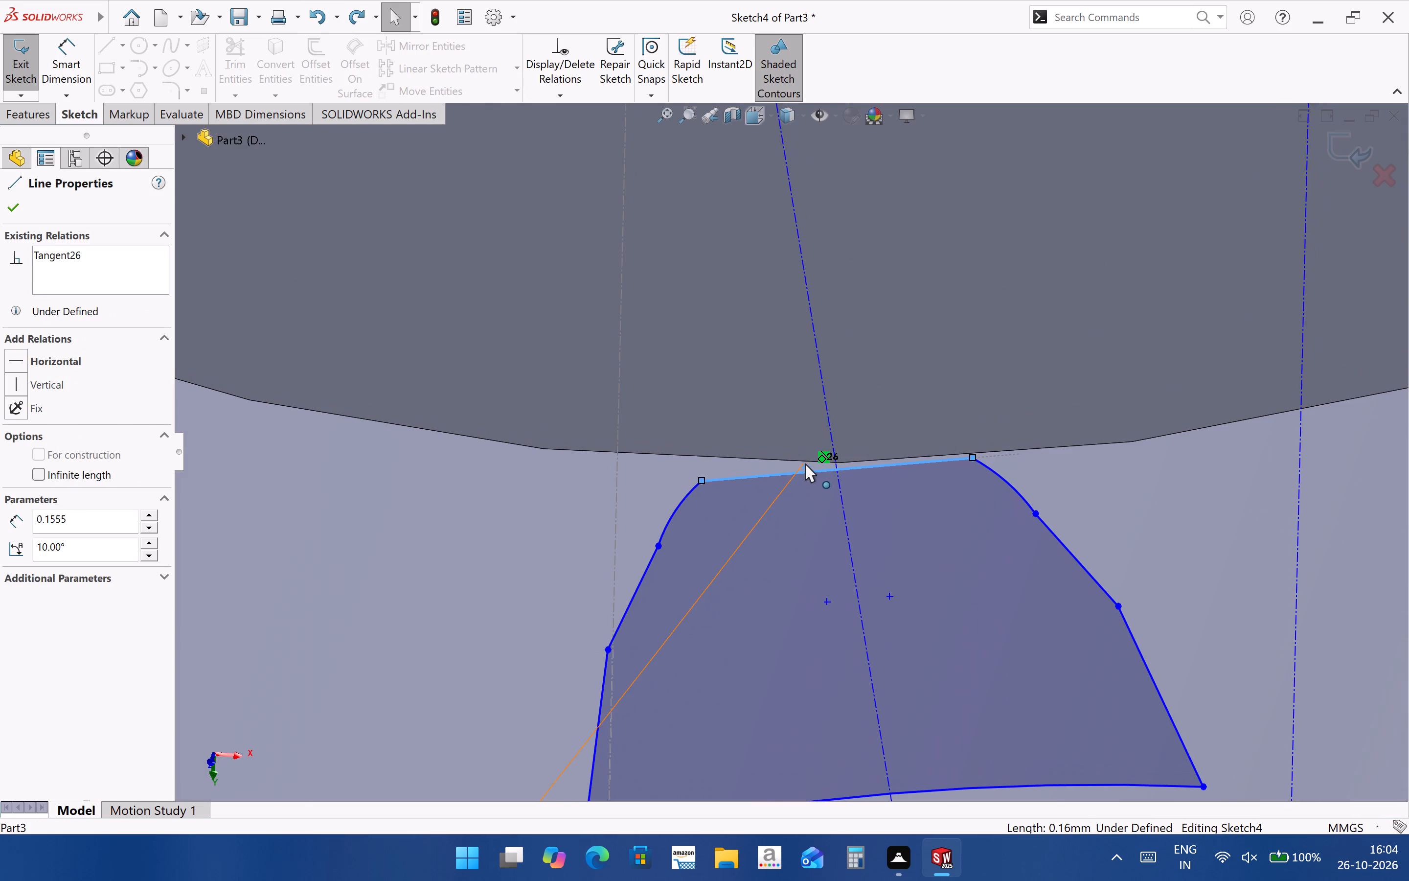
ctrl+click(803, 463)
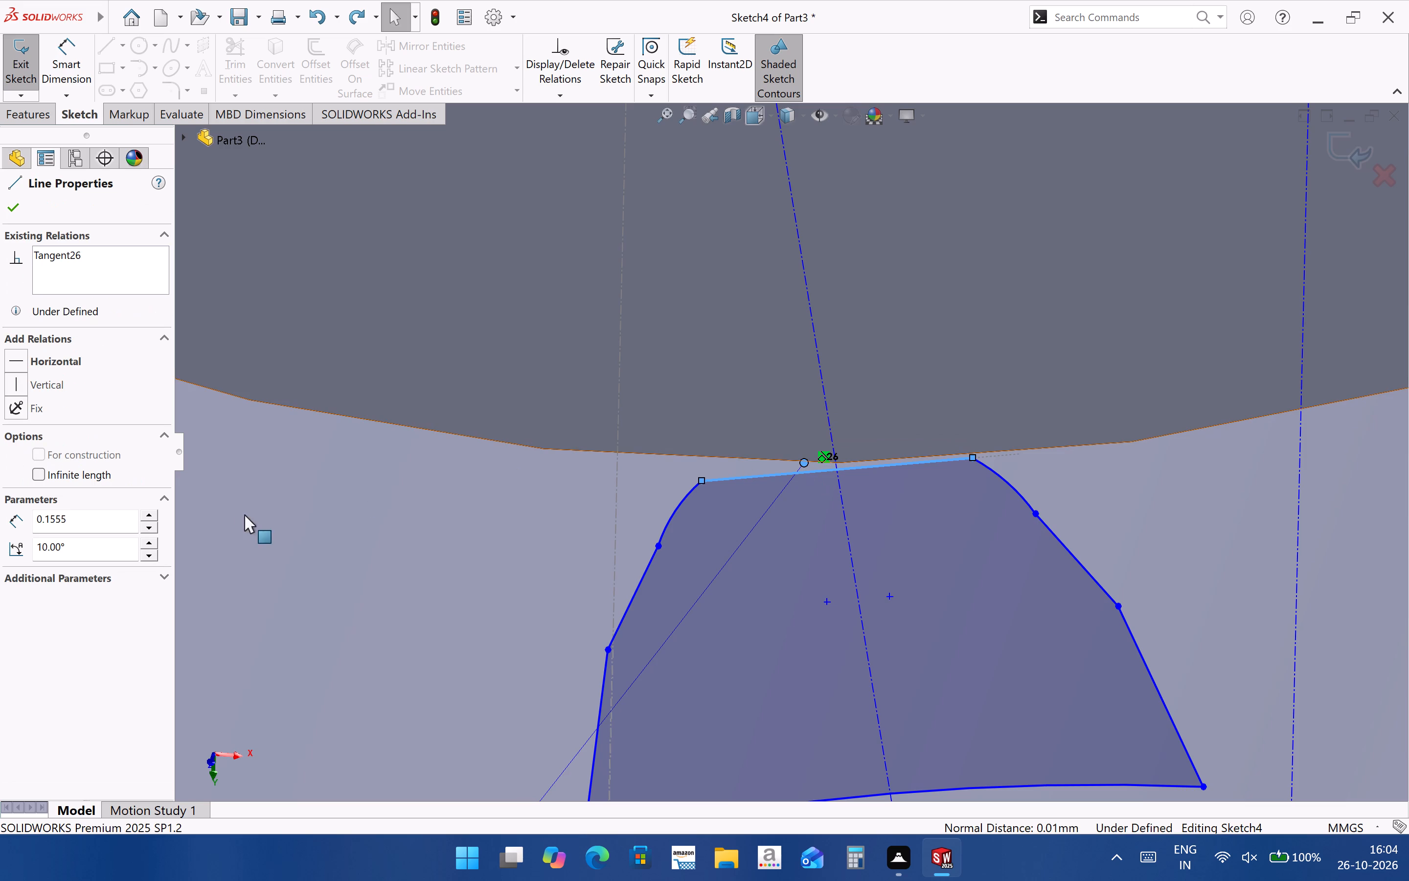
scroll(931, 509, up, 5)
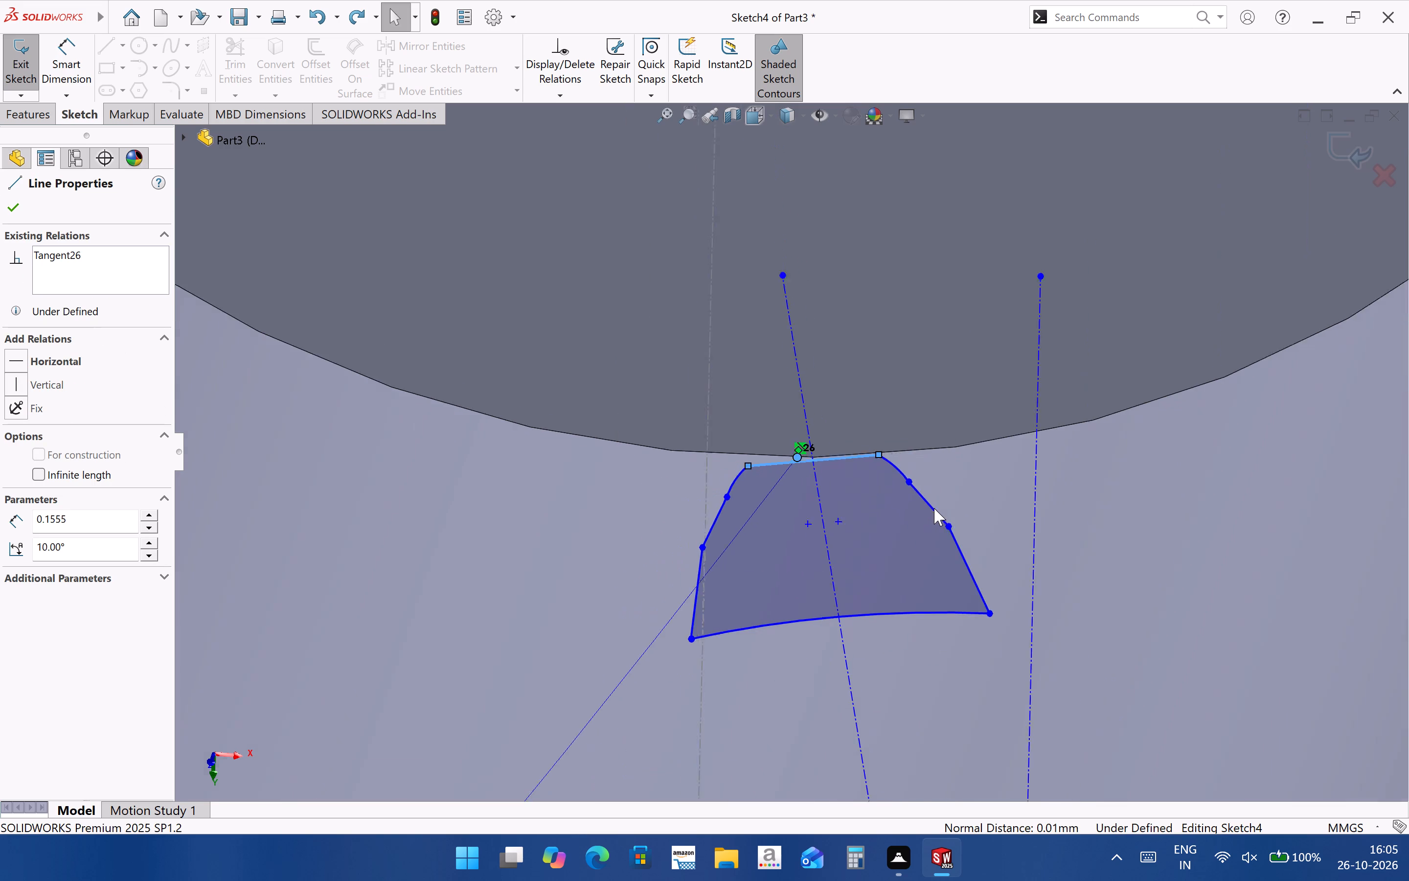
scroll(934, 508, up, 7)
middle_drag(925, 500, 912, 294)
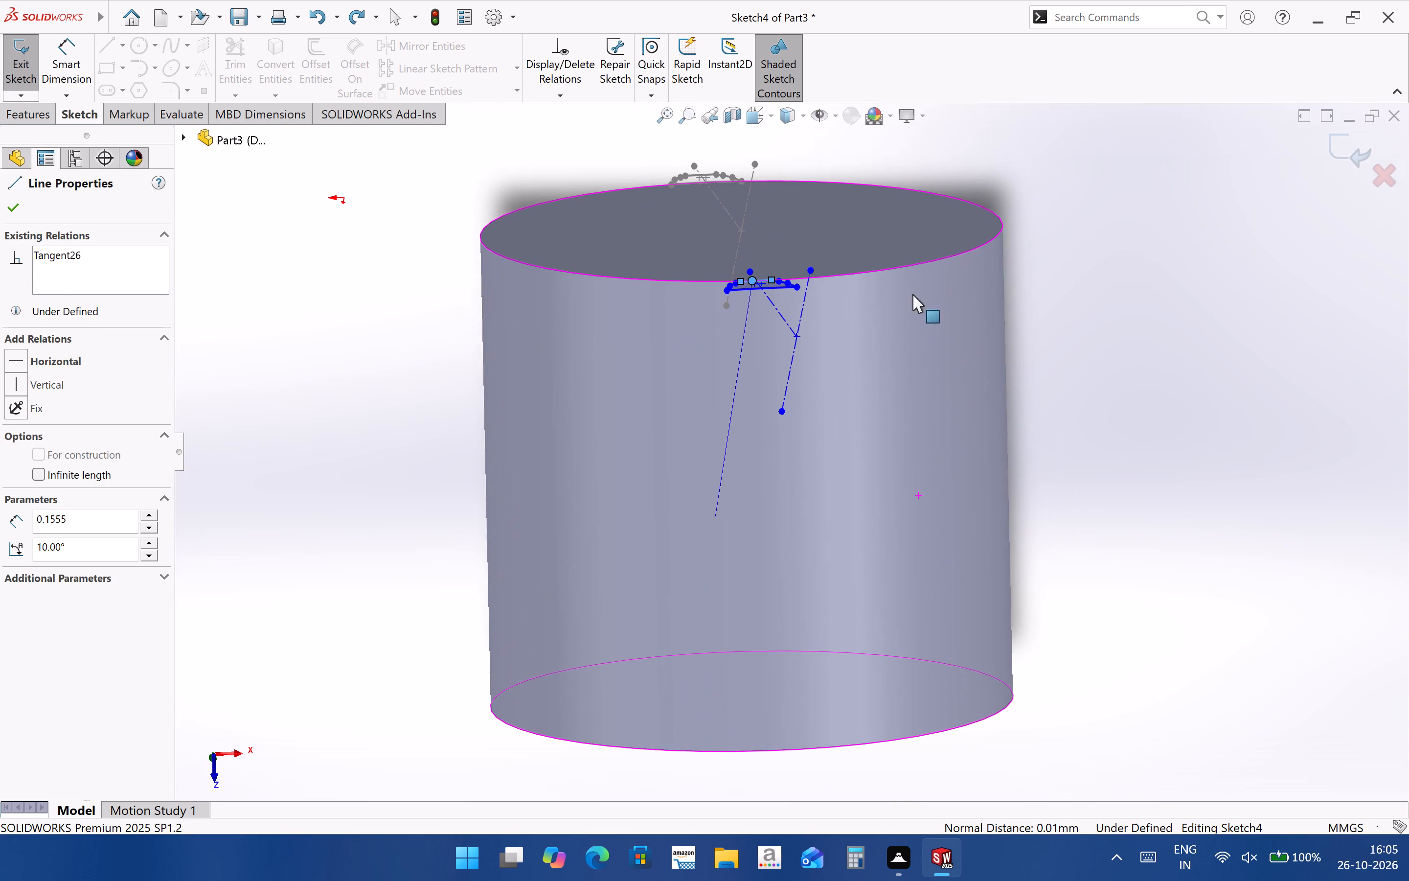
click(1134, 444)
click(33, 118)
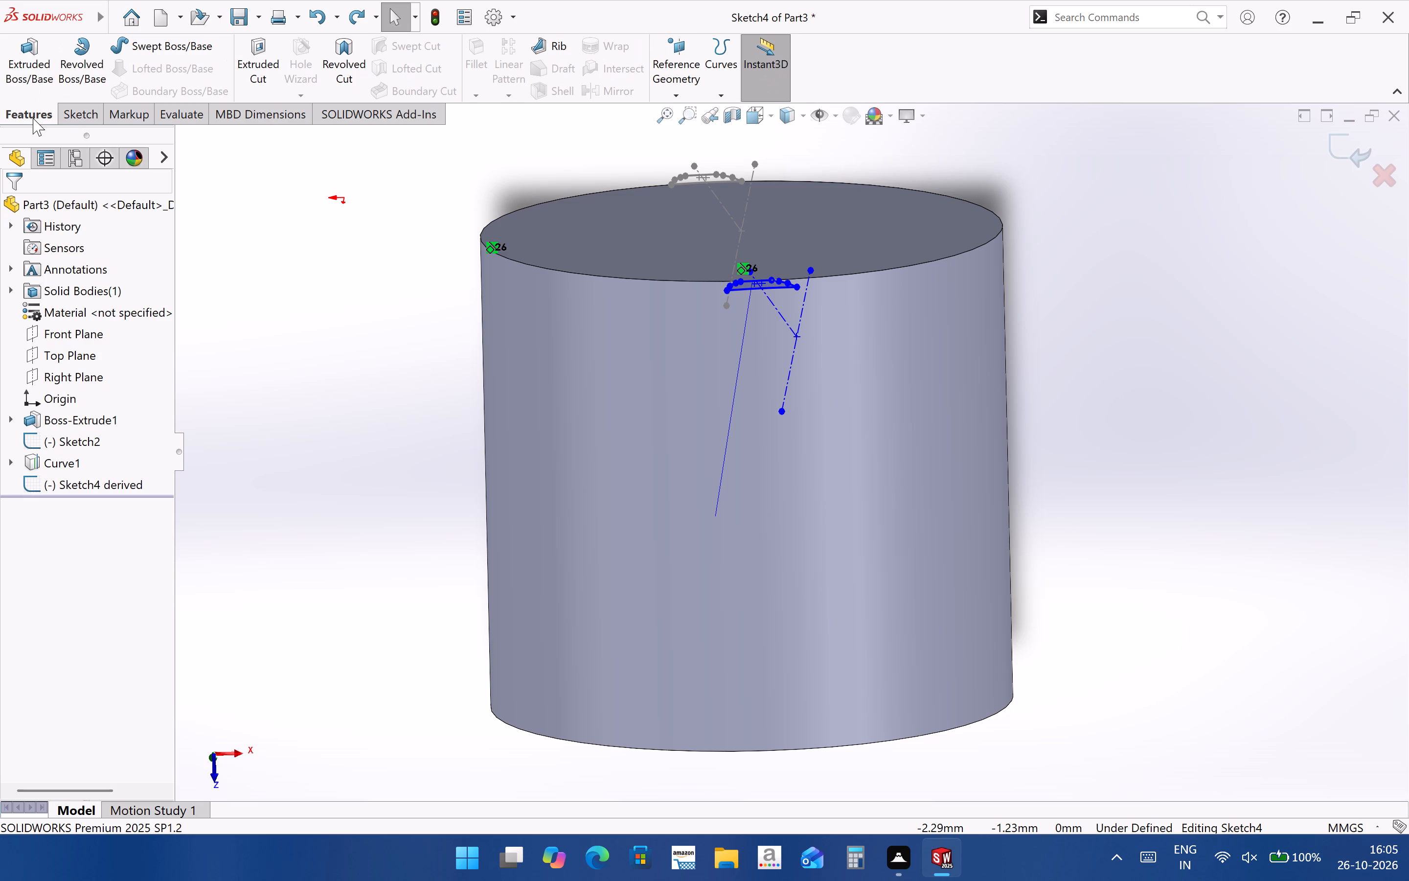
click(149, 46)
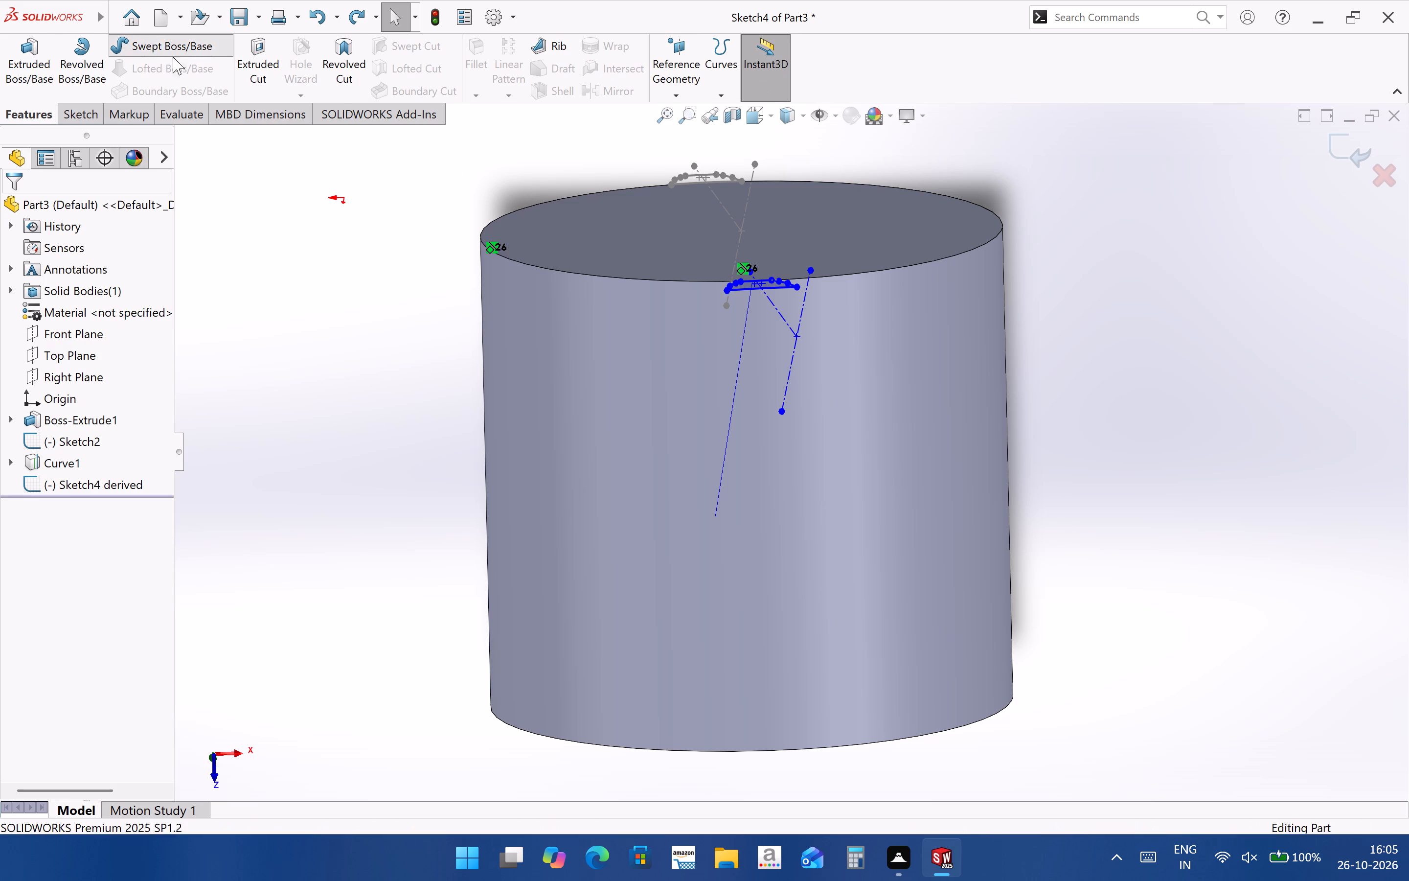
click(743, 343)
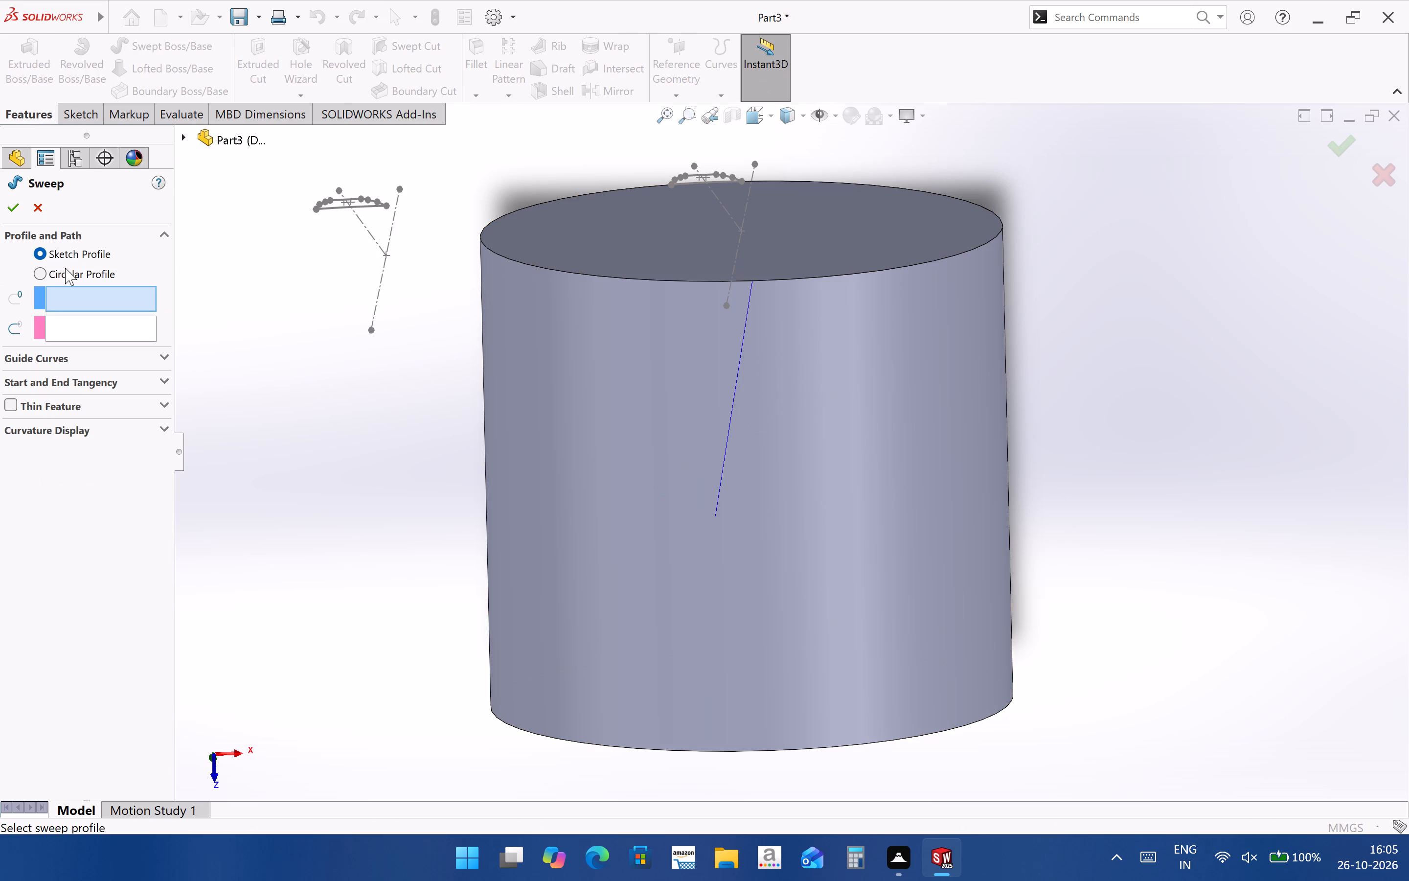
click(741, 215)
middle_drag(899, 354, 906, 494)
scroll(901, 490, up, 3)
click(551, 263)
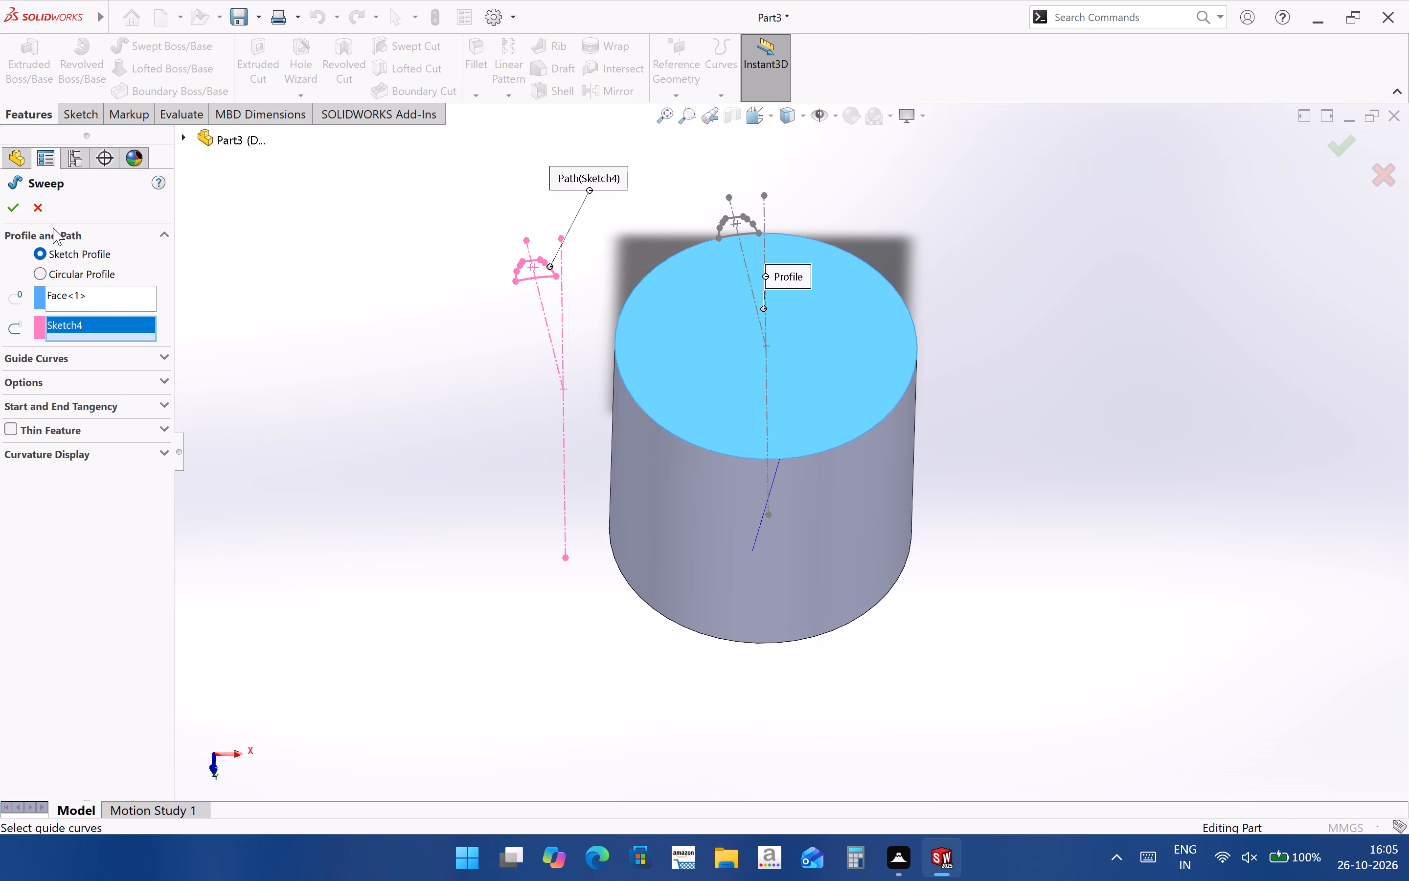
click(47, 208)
Undo the derived sketch's exit and its recent relation edits, back past the flat line's tangent relation to the cylinder edge.
click(321, 25)
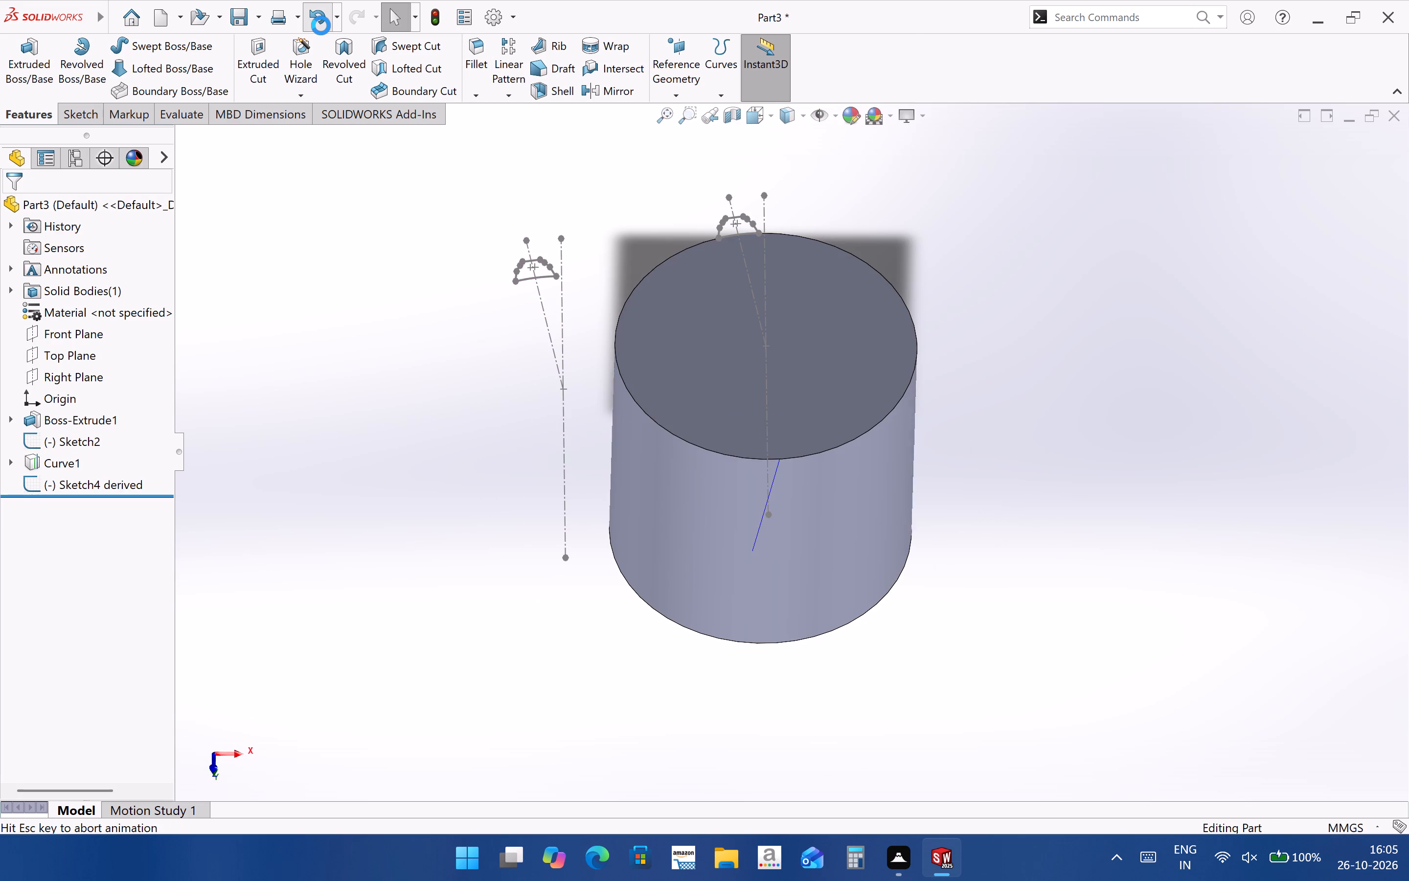
click(321, 25)
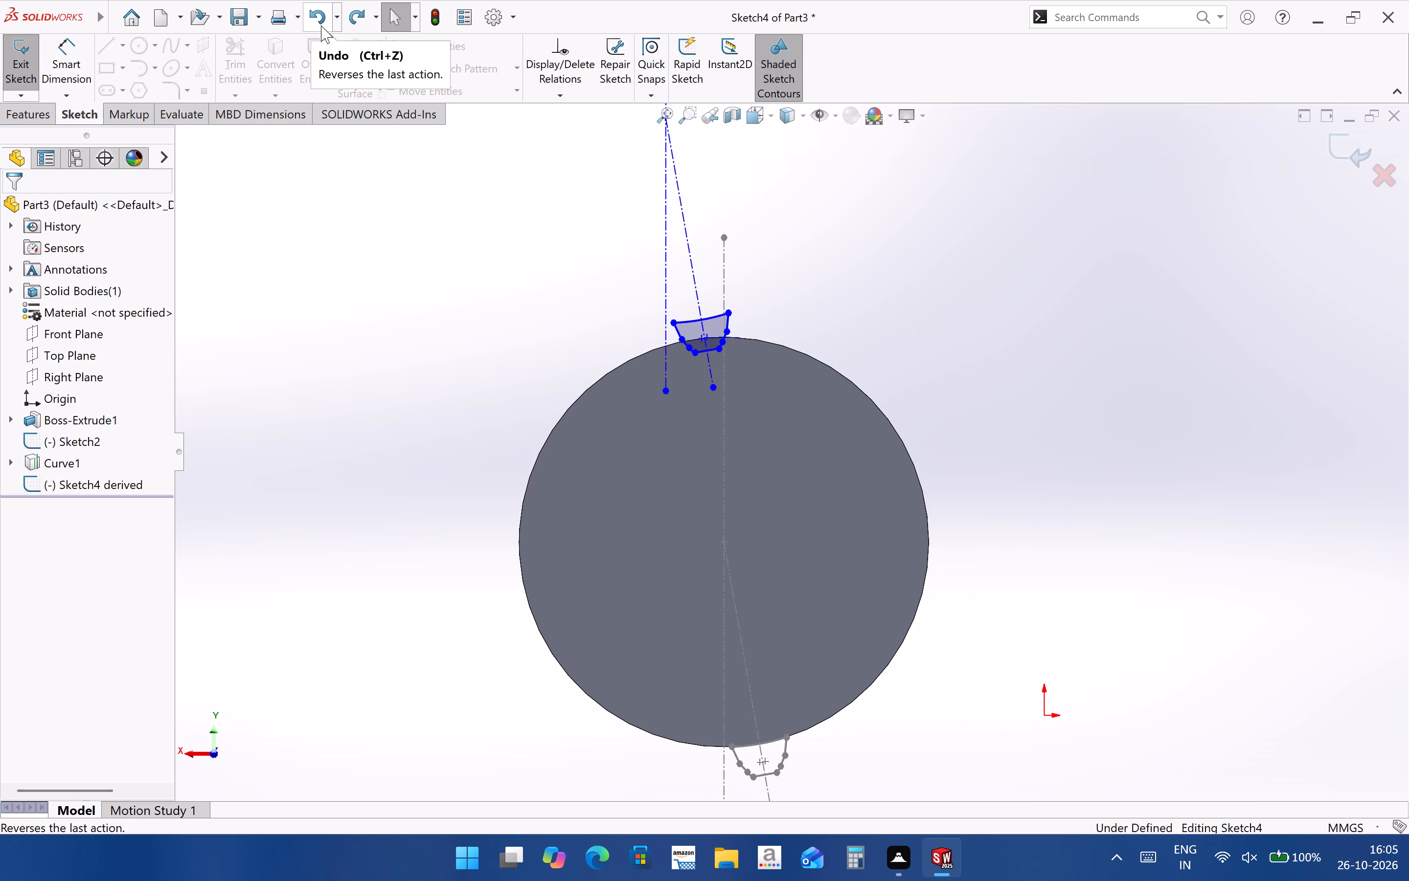
click(321, 25)
scroll(826, 298, up, 5)
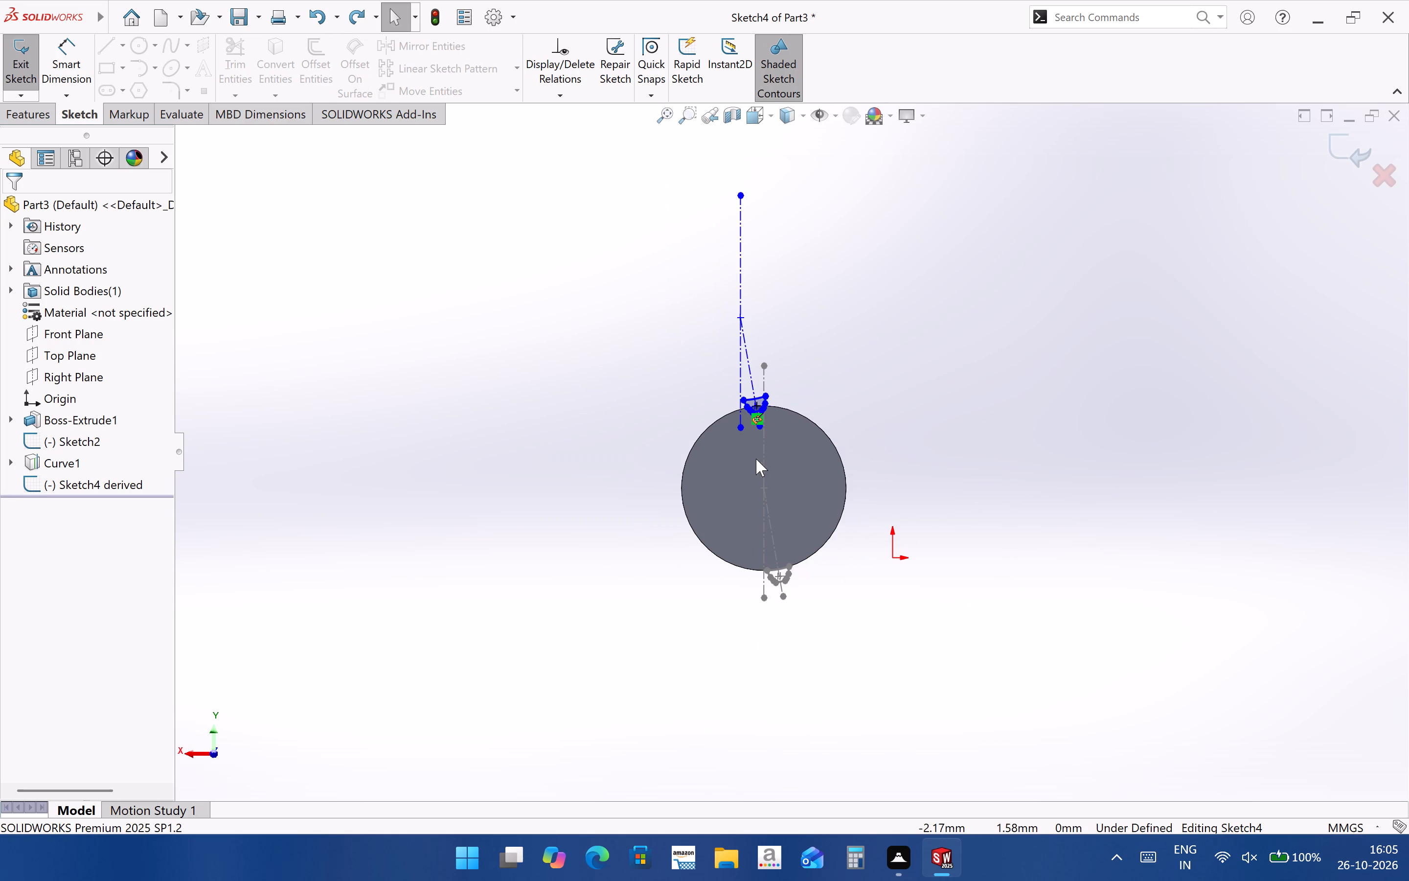
Examine the derived tooth profile's placement against the cylinder's top edge and the slanted projected curve.
middle_drag(760, 444, 1029, 724)
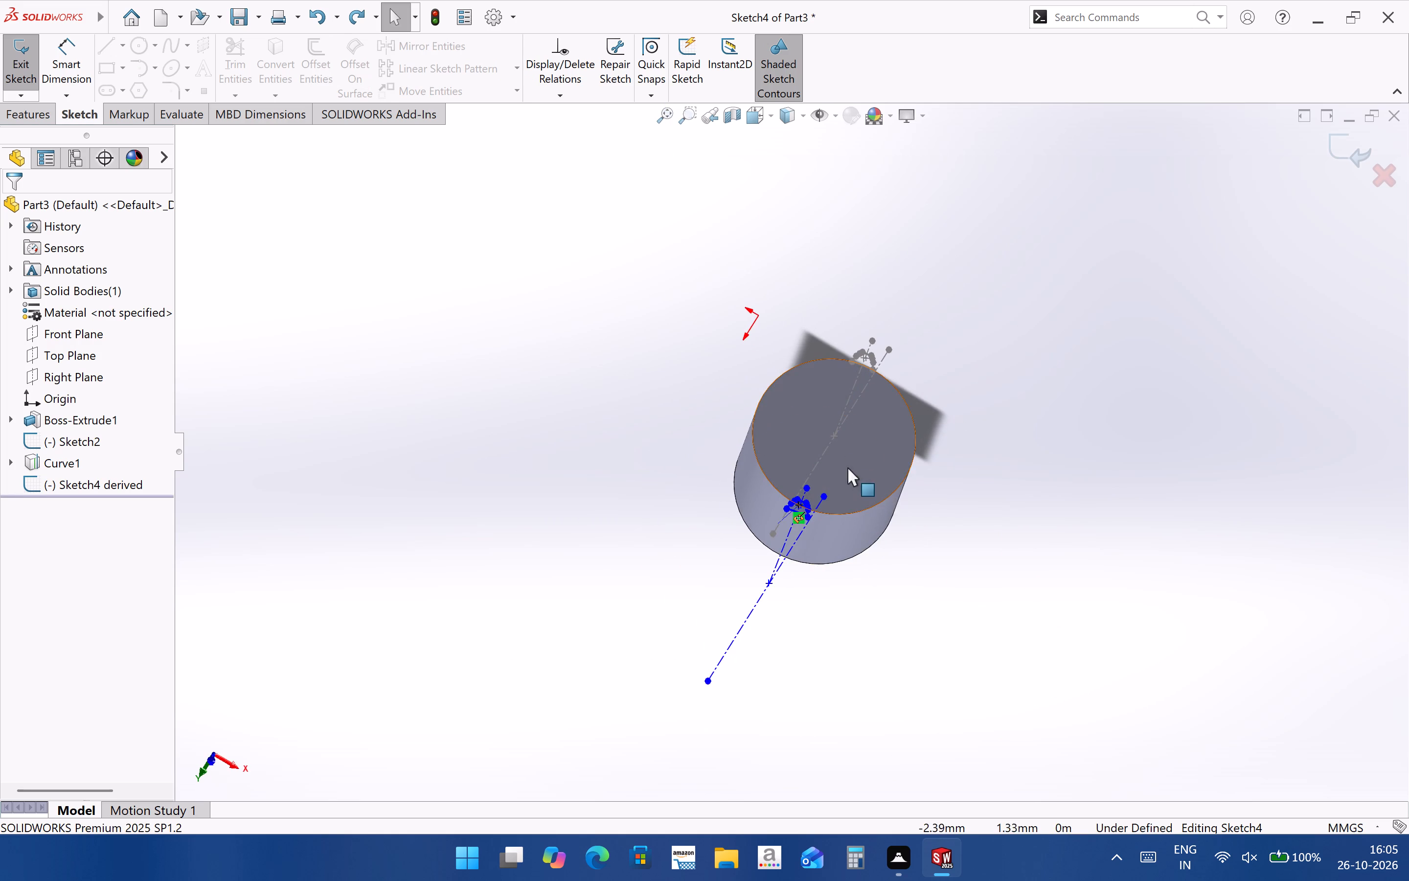
scroll(853, 505, down, 13)
middle_drag(634, 493, 628, 546)
middle_drag(656, 551, 609, 533)
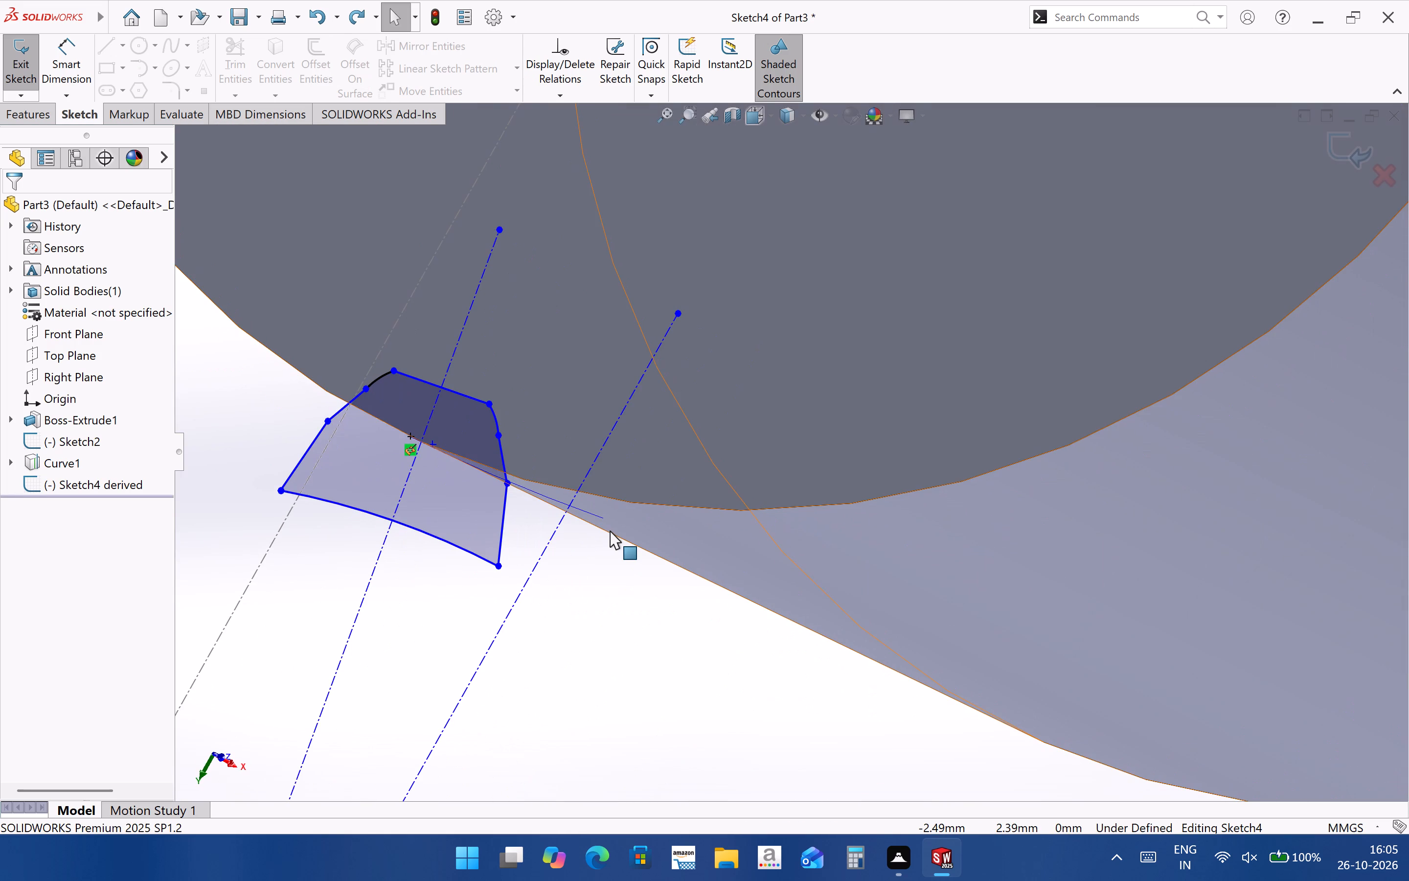
scroll(786, 489, up, 6)
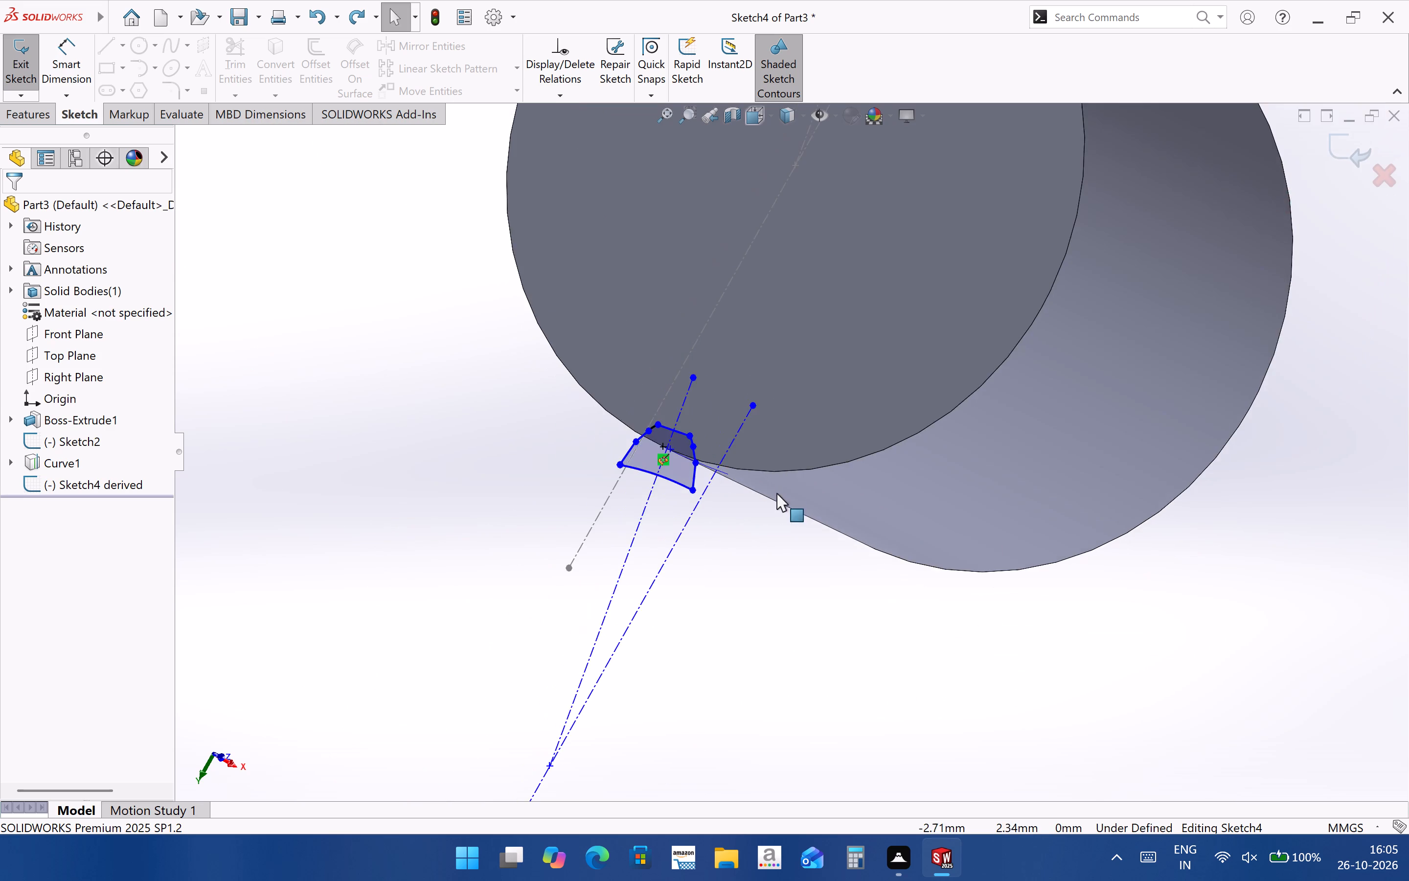
middle_drag(776, 493, 853, 323)
middle_drag(771, 465, 765, 462)
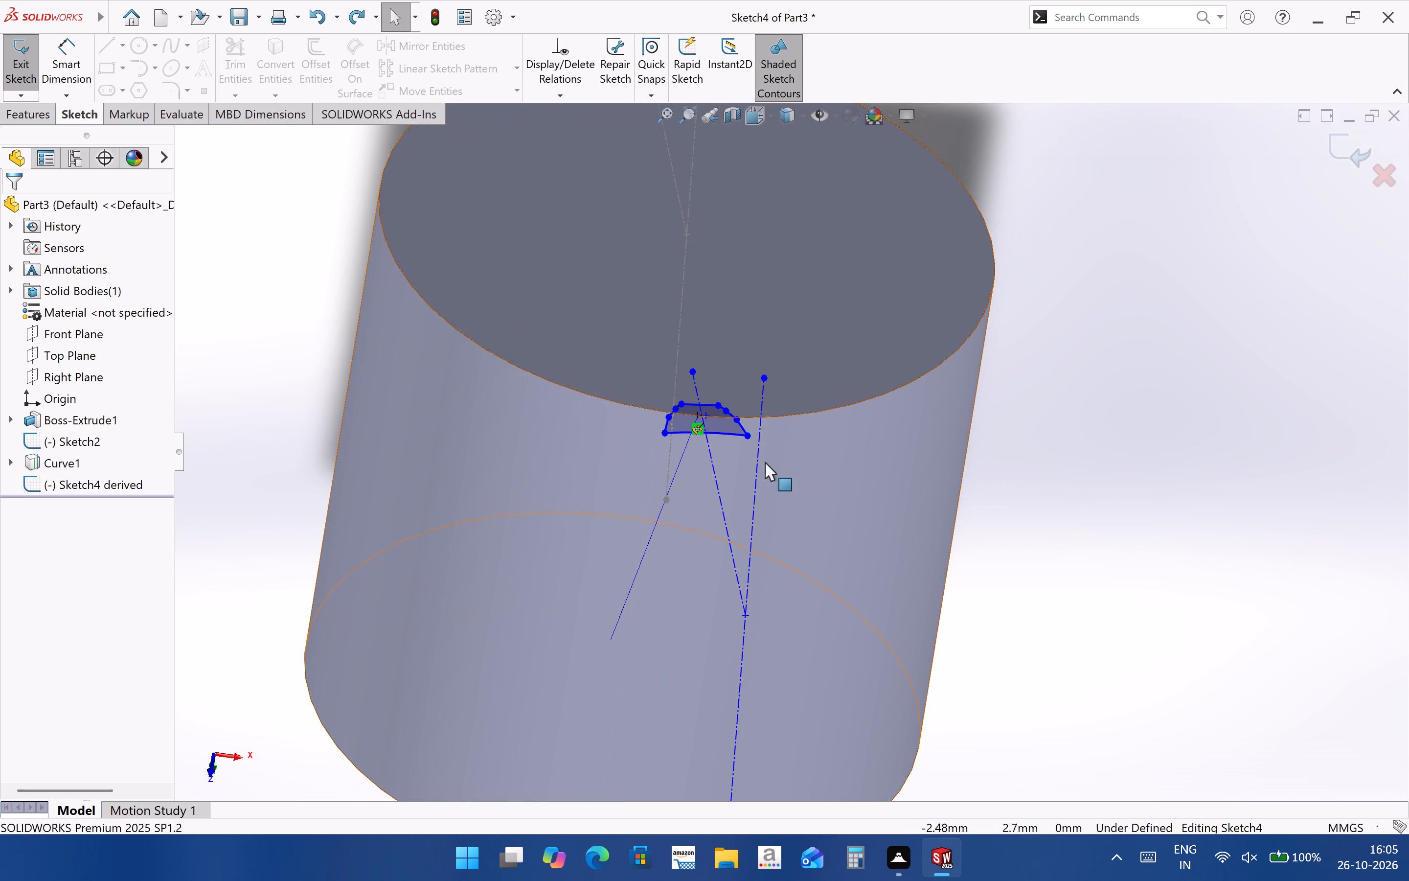
middle_drag(765, 462, 789, 415)
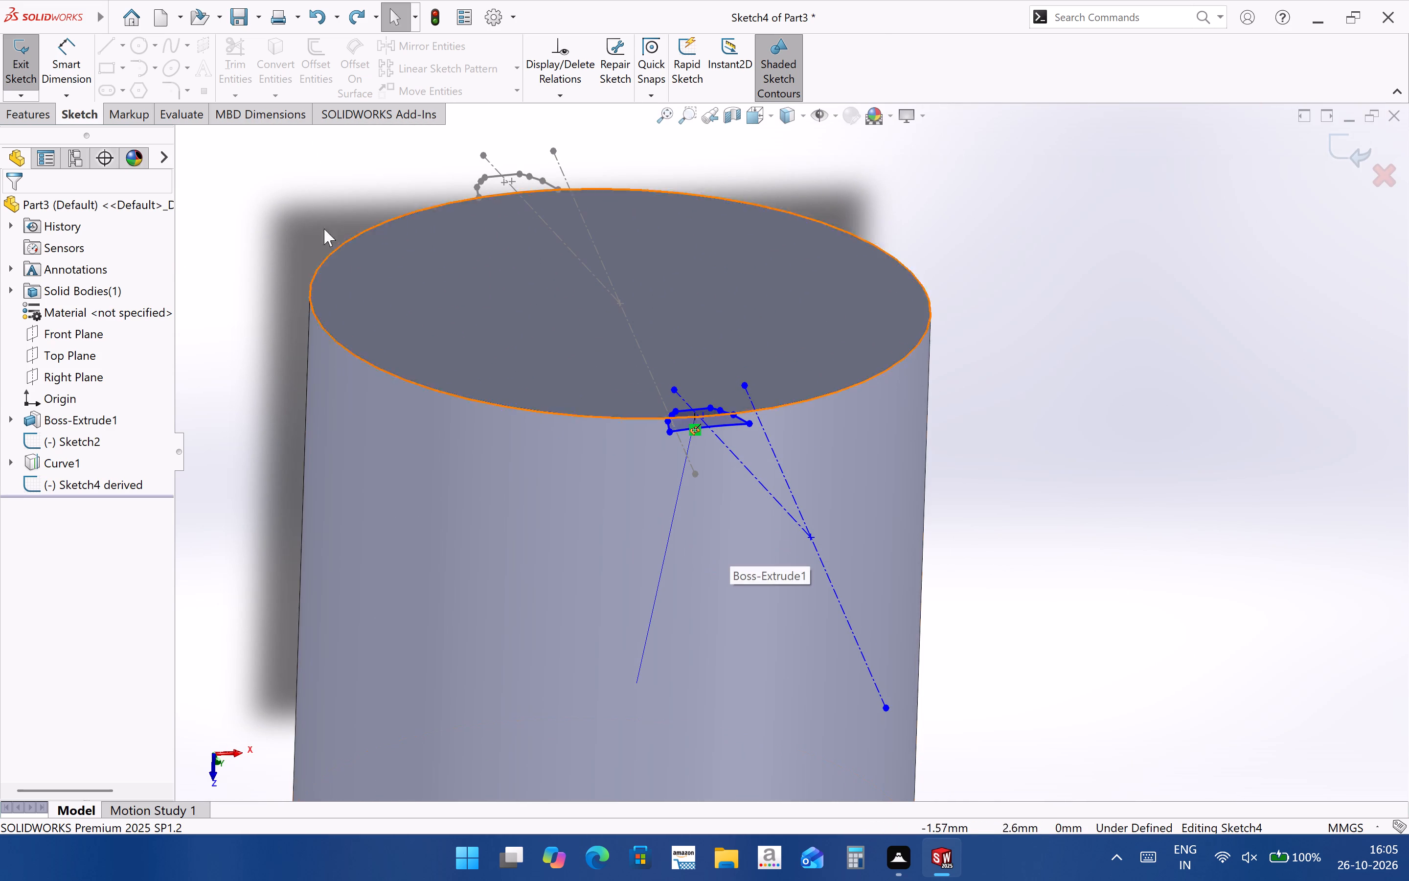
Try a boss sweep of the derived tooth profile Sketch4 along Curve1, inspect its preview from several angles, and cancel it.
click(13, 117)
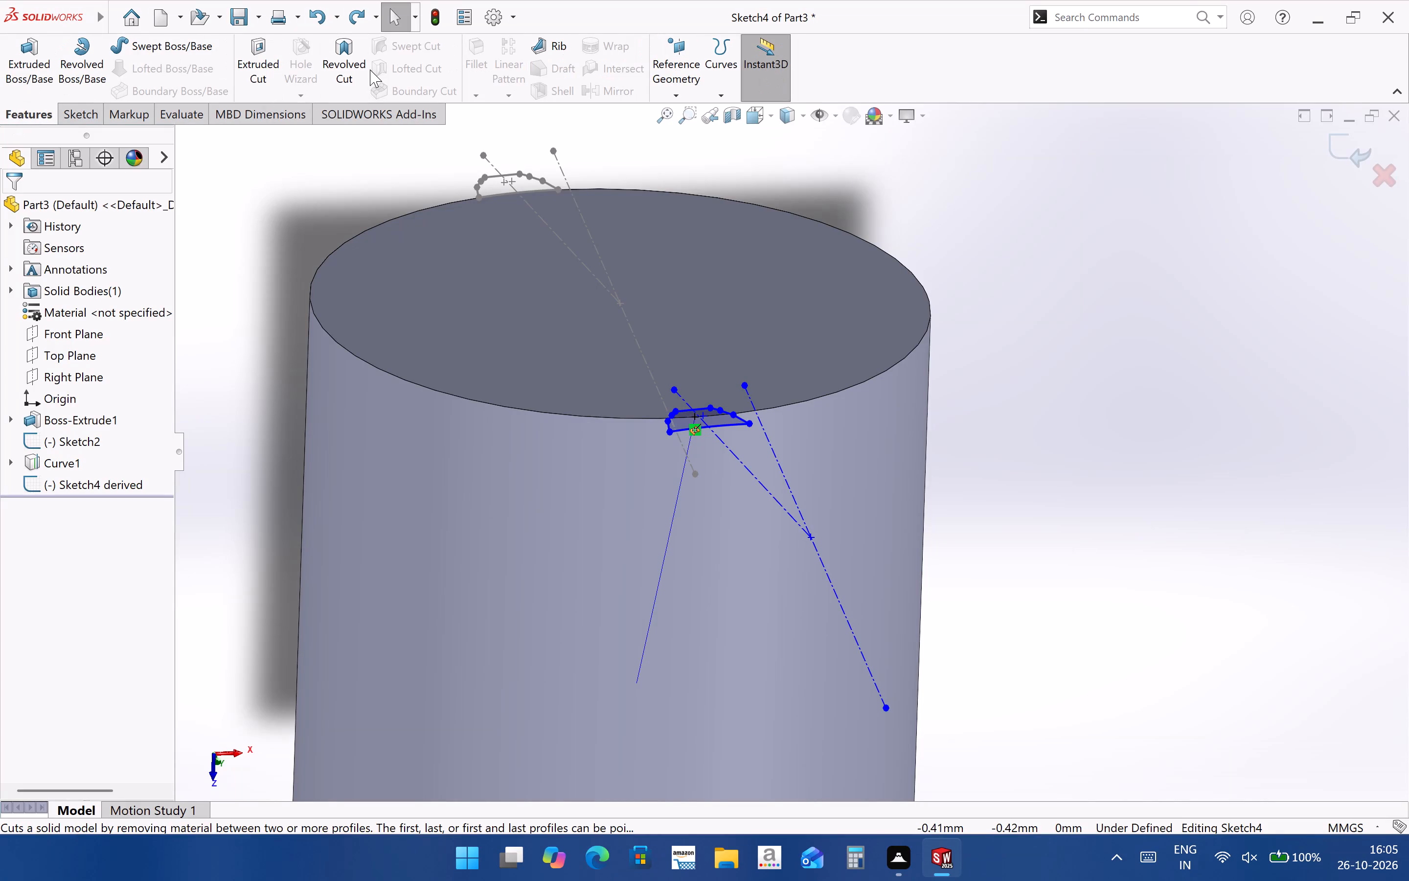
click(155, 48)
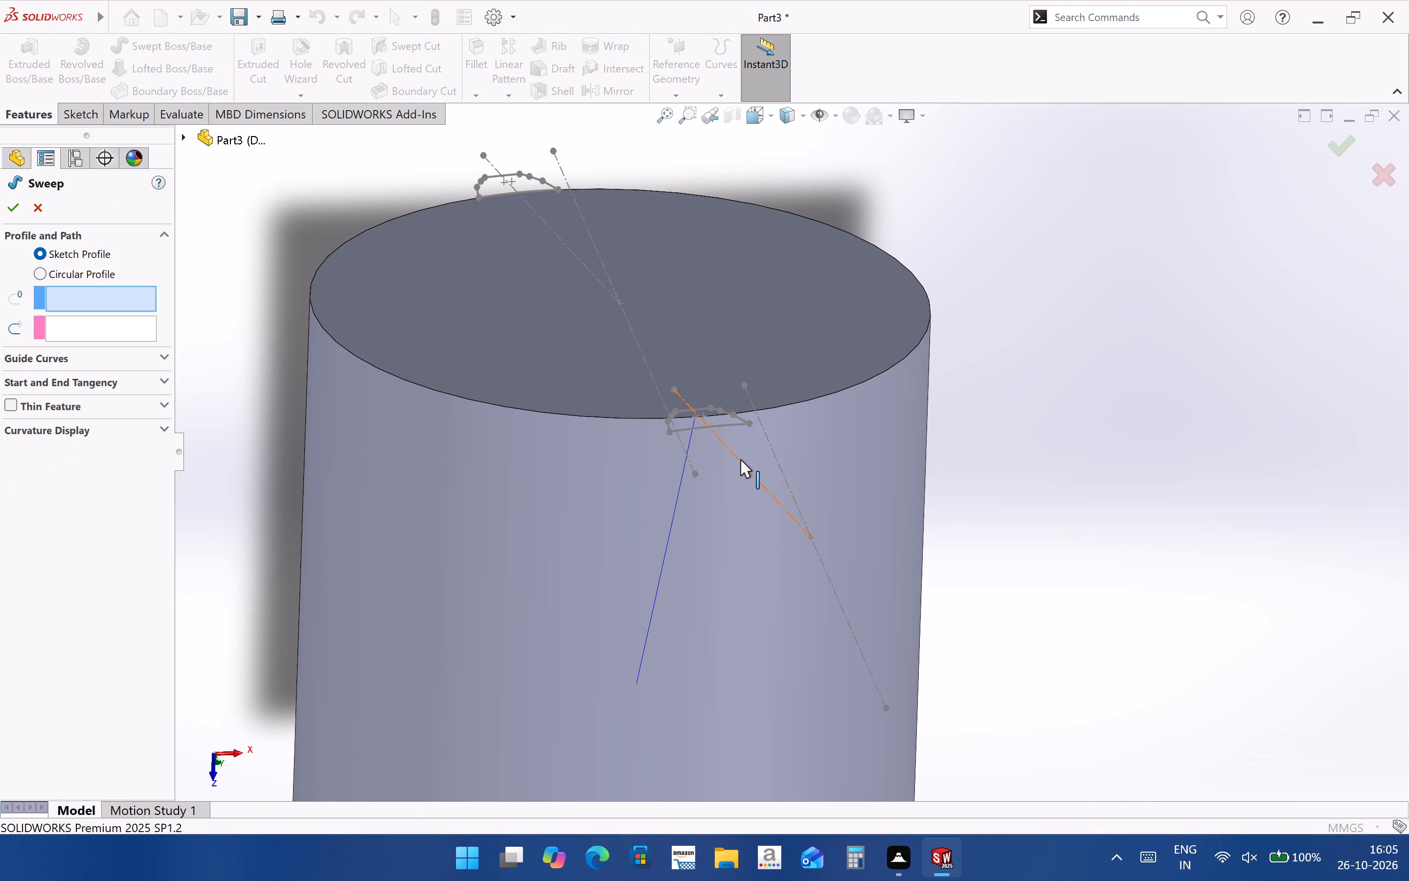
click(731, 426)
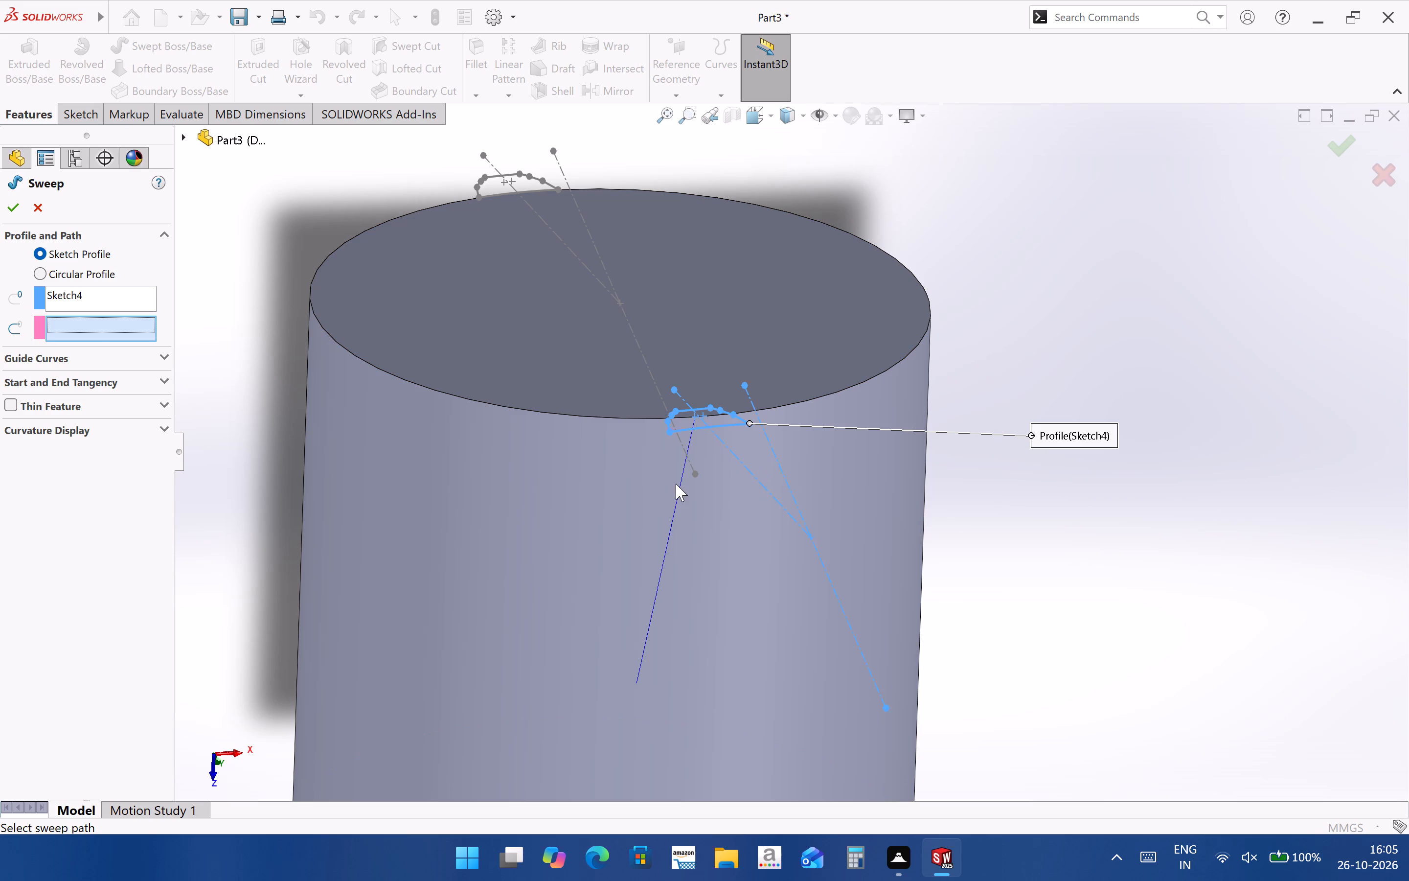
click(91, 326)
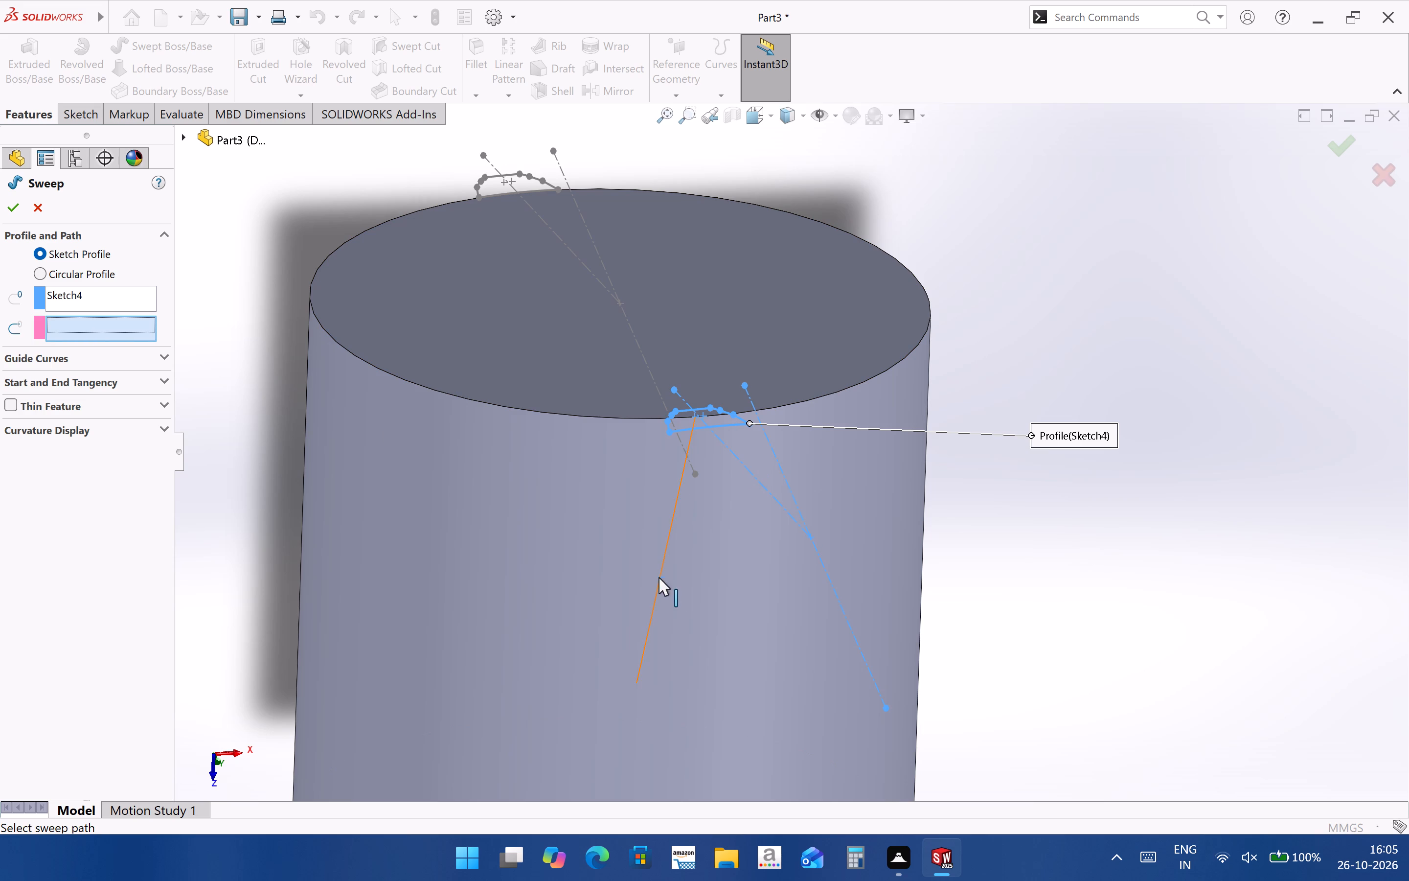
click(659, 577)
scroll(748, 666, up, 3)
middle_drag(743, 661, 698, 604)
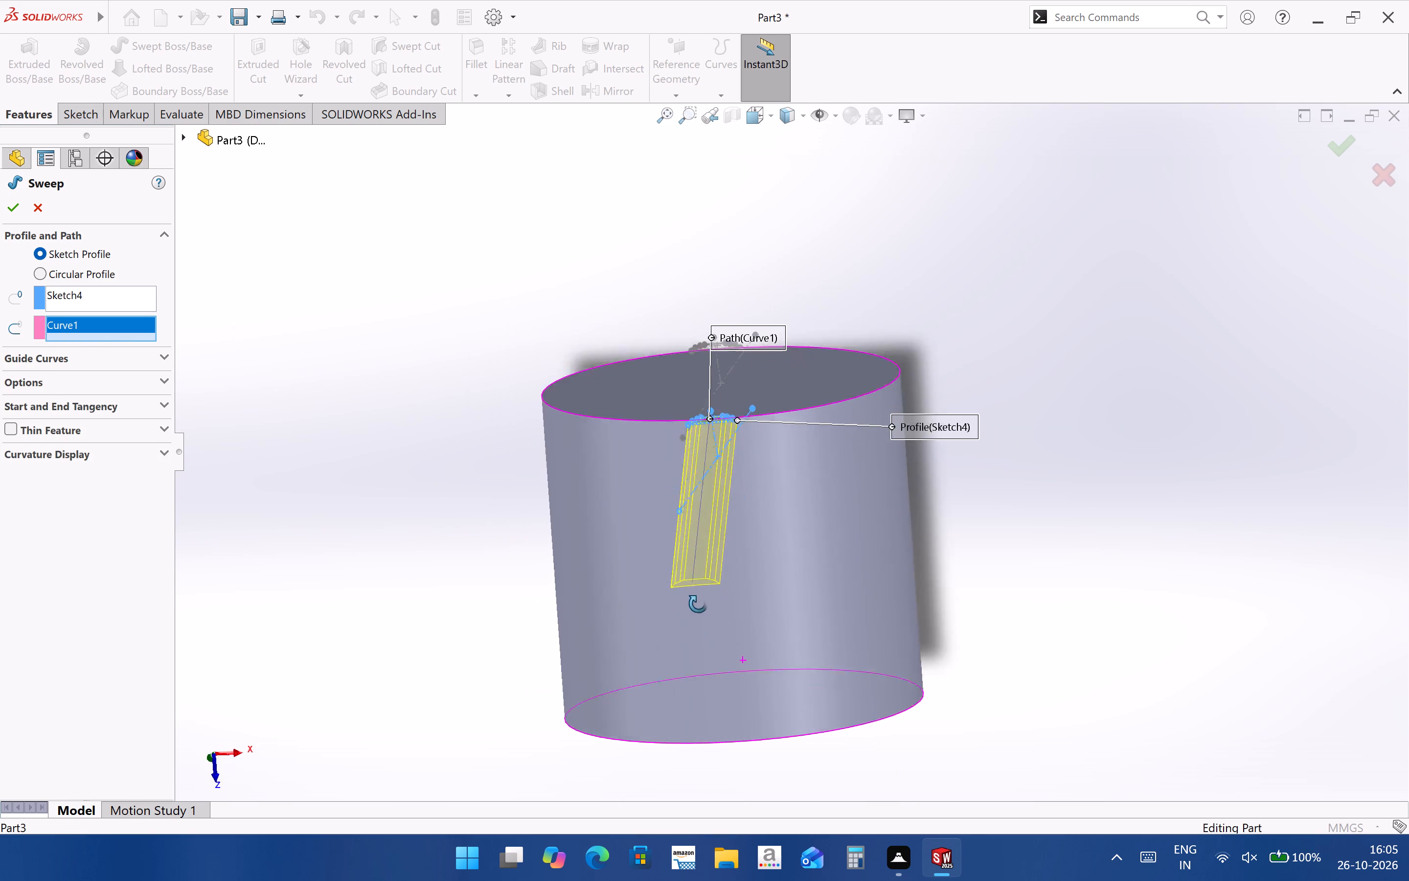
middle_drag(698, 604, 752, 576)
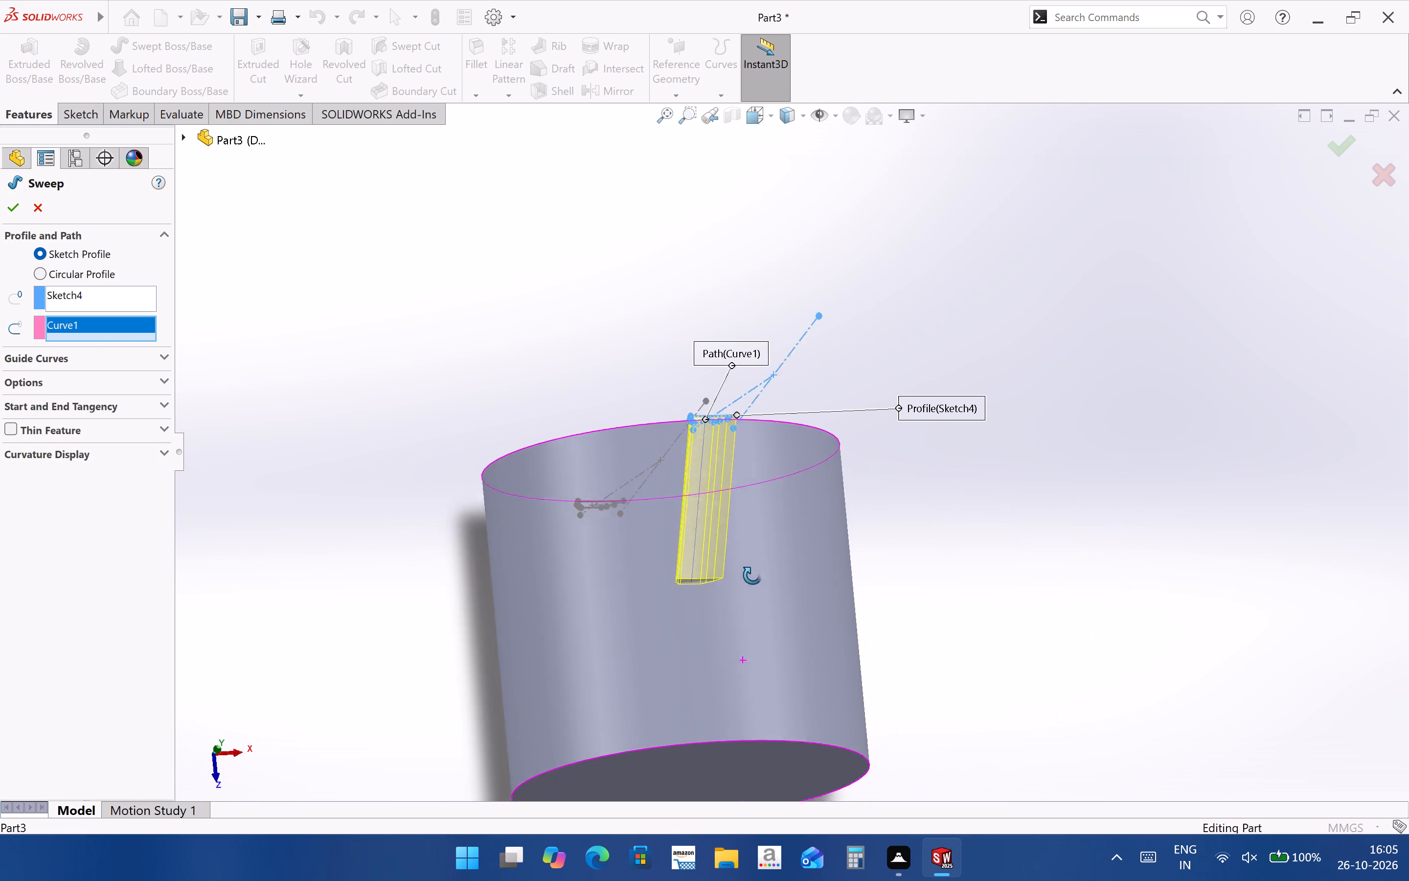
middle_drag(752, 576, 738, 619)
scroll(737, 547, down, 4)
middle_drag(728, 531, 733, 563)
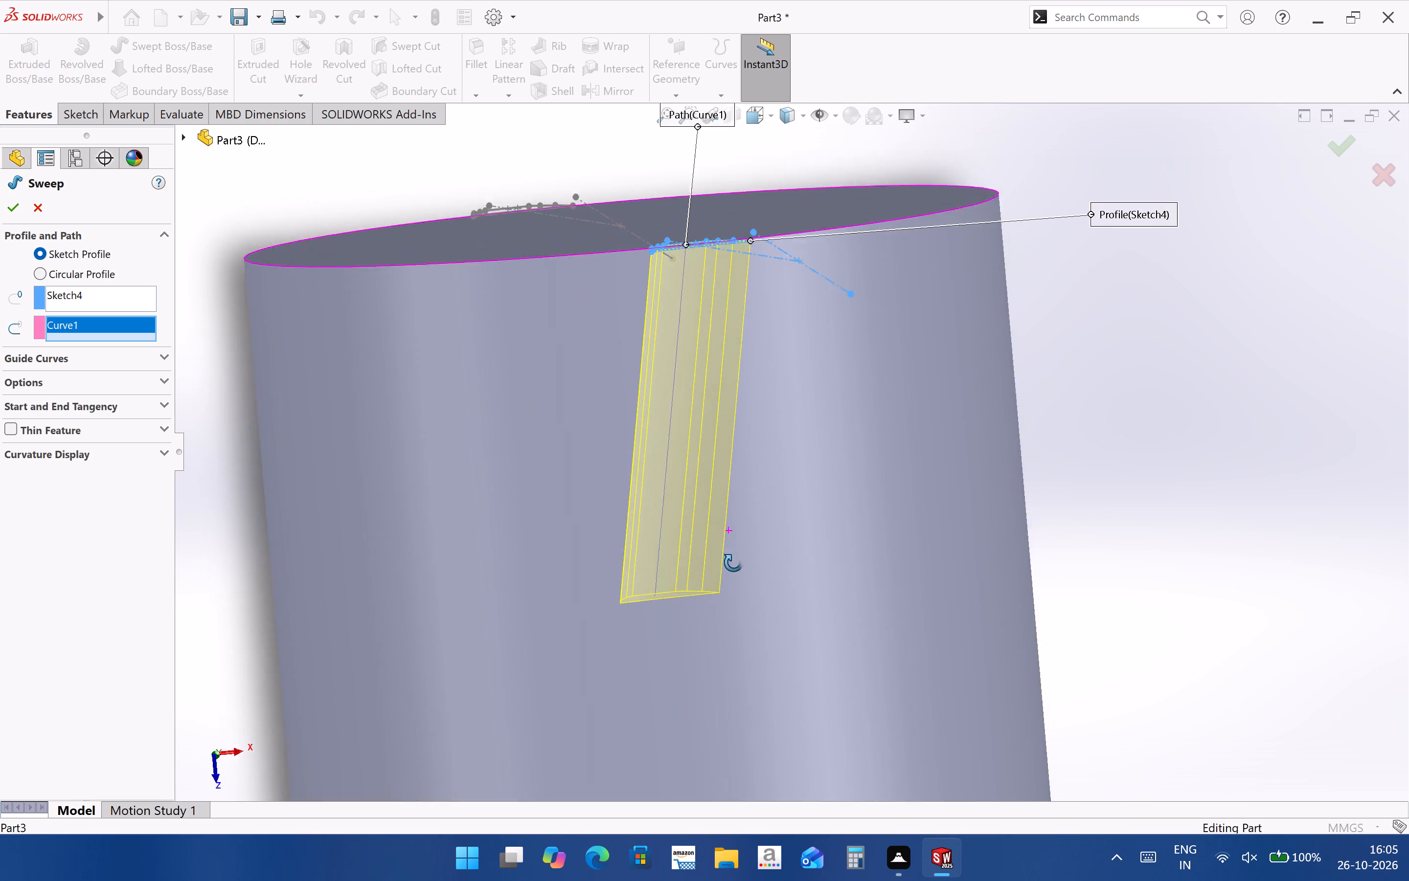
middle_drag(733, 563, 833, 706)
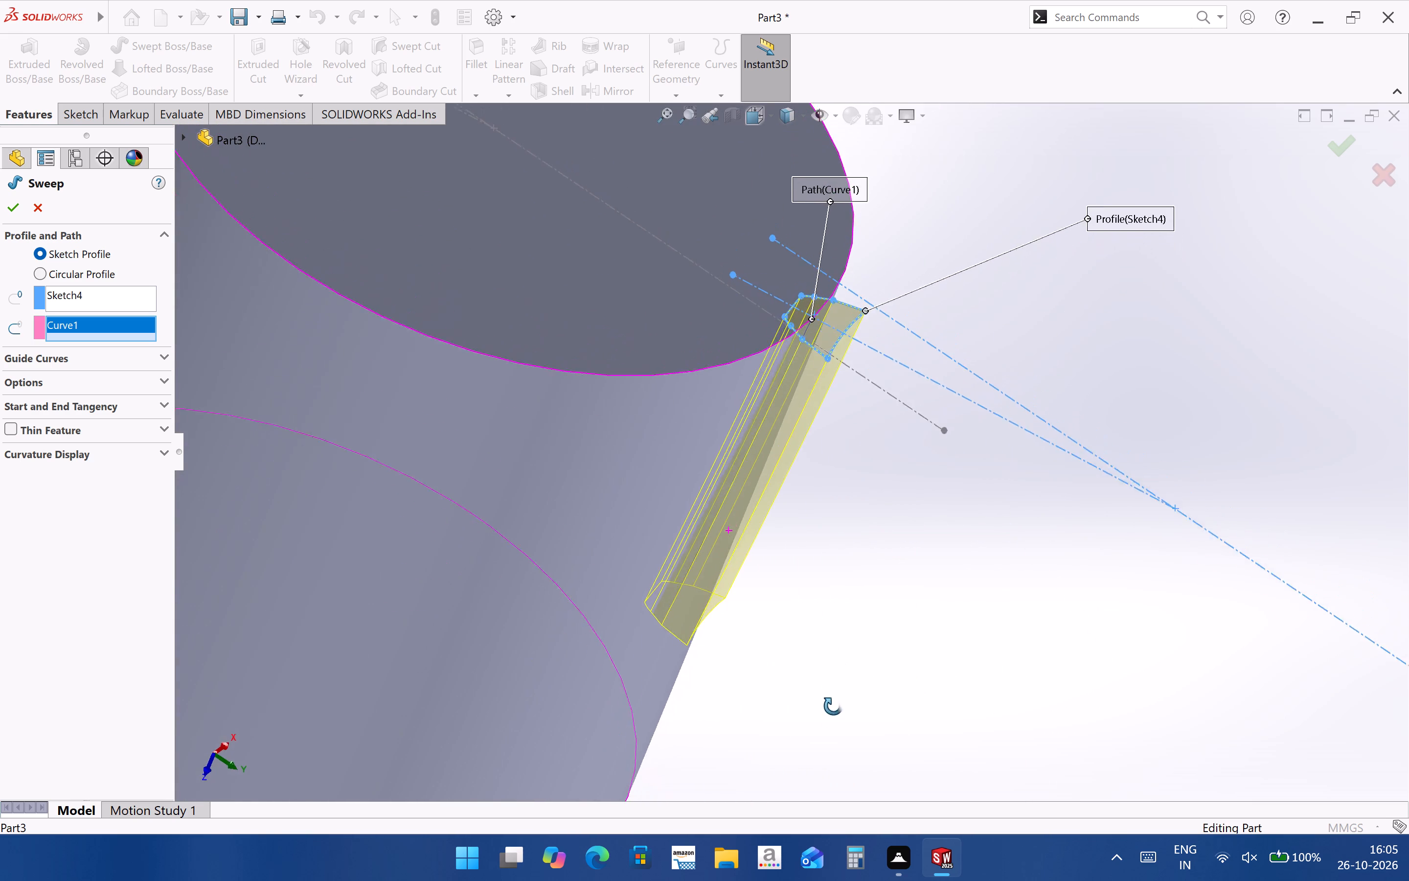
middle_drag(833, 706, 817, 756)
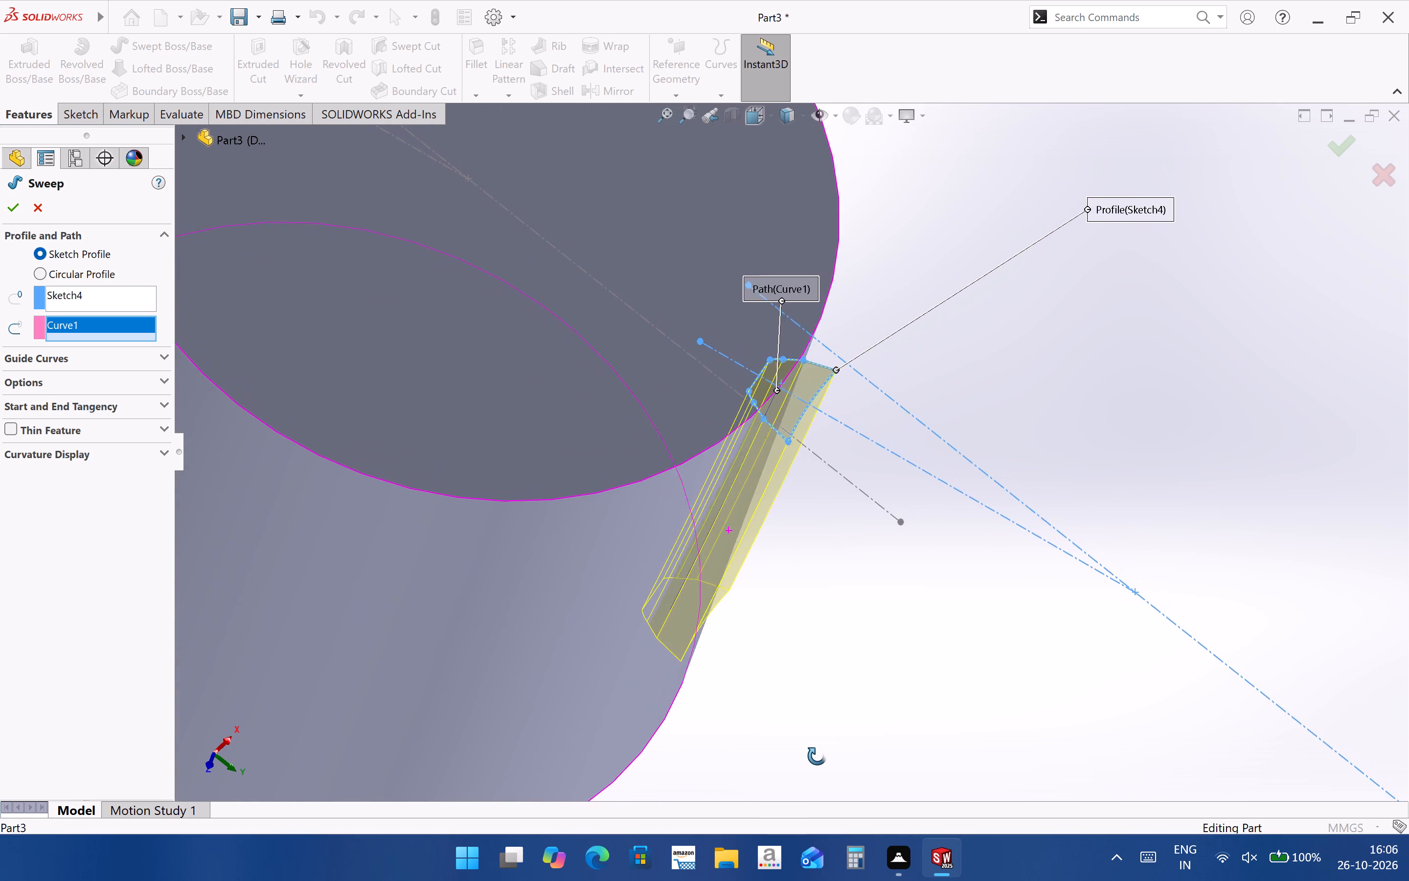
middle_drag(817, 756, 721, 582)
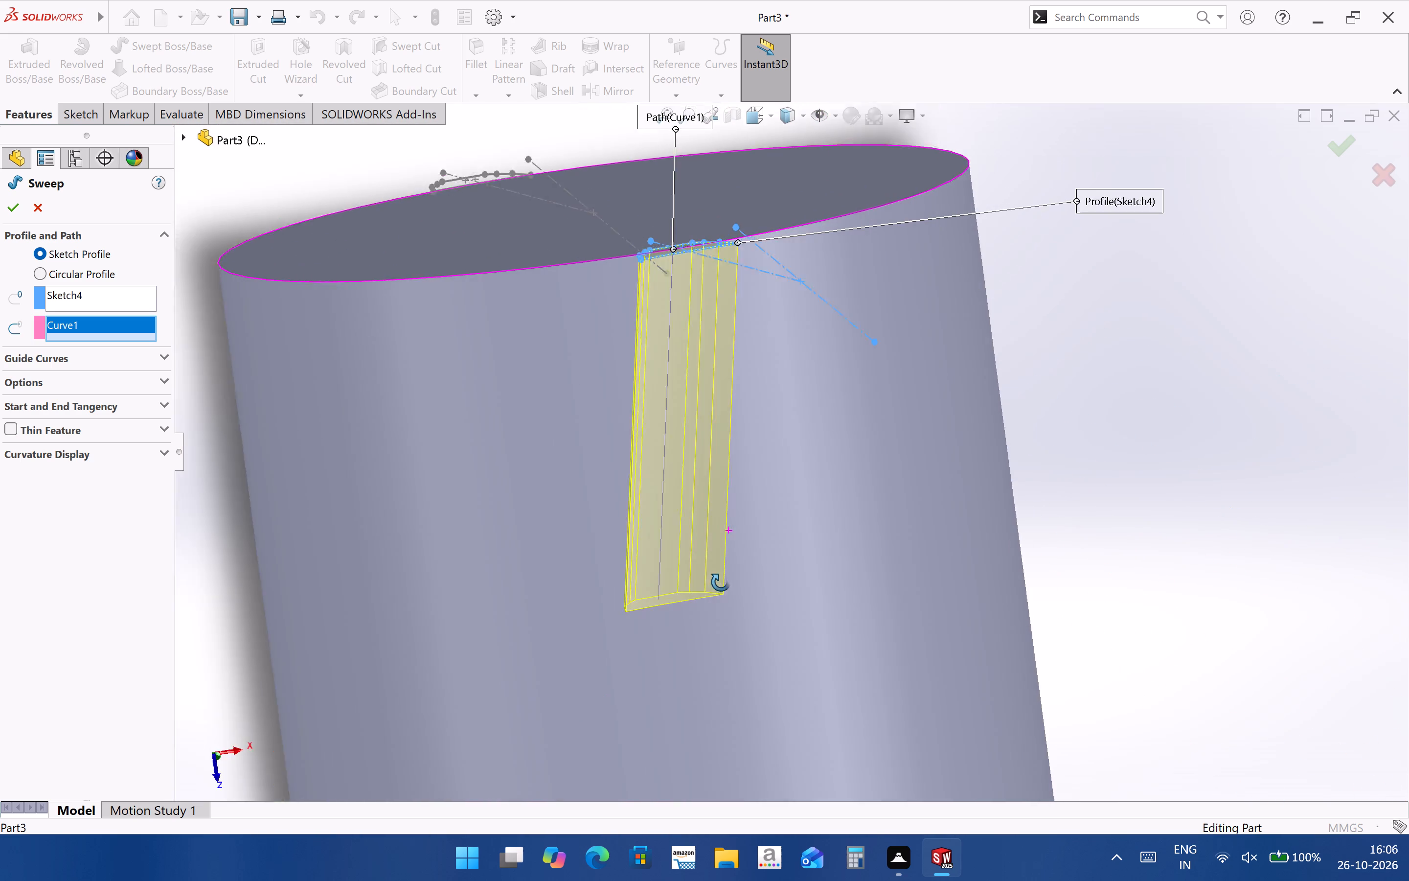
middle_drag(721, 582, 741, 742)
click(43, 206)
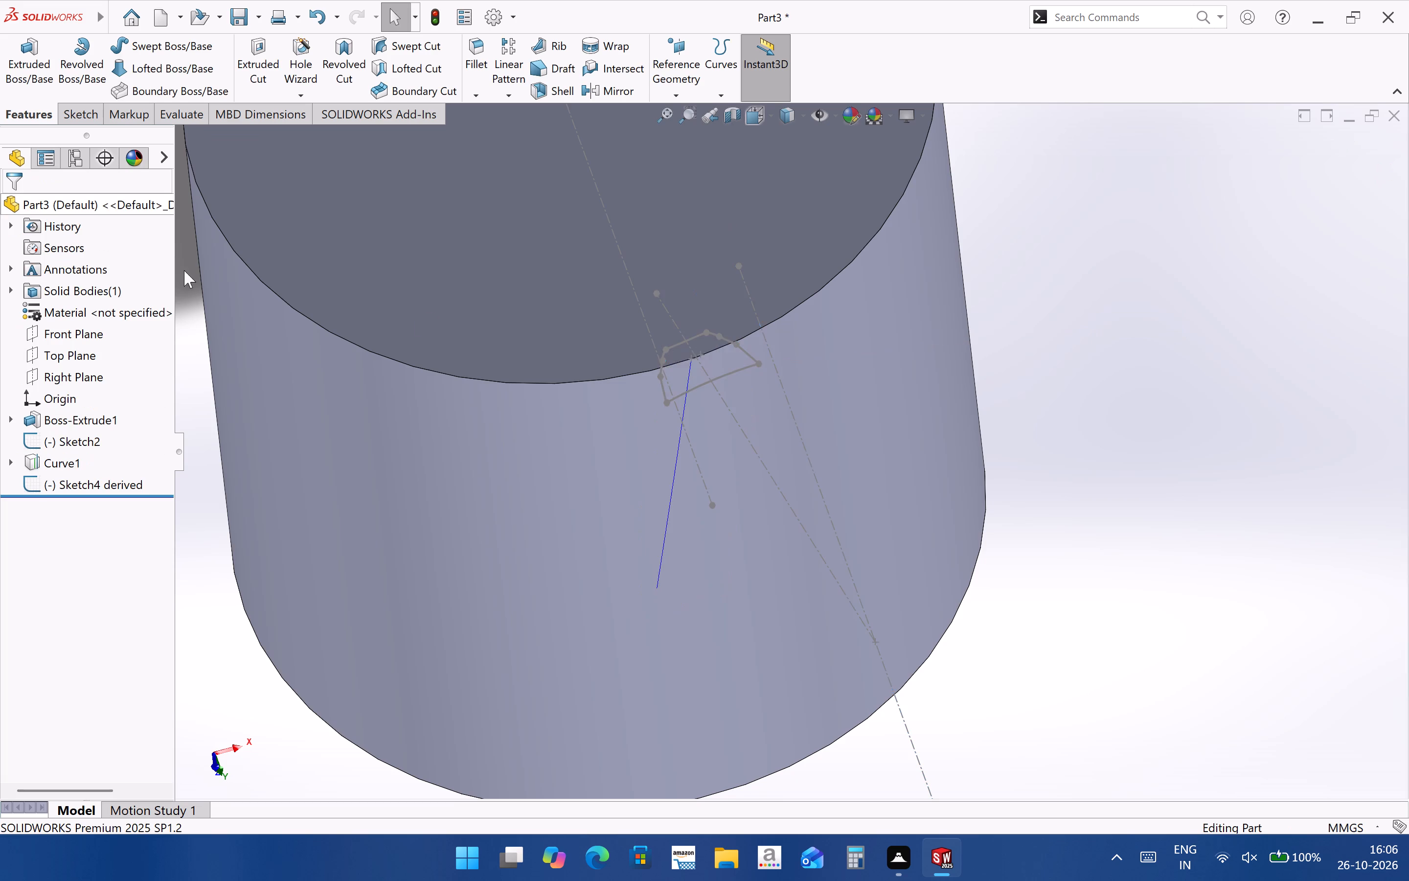
Reopen the derived tooth sketch and delete the relation shown at the middle of the tooth profile.
scroll(868, 361, up, 4)
click(100, 478)
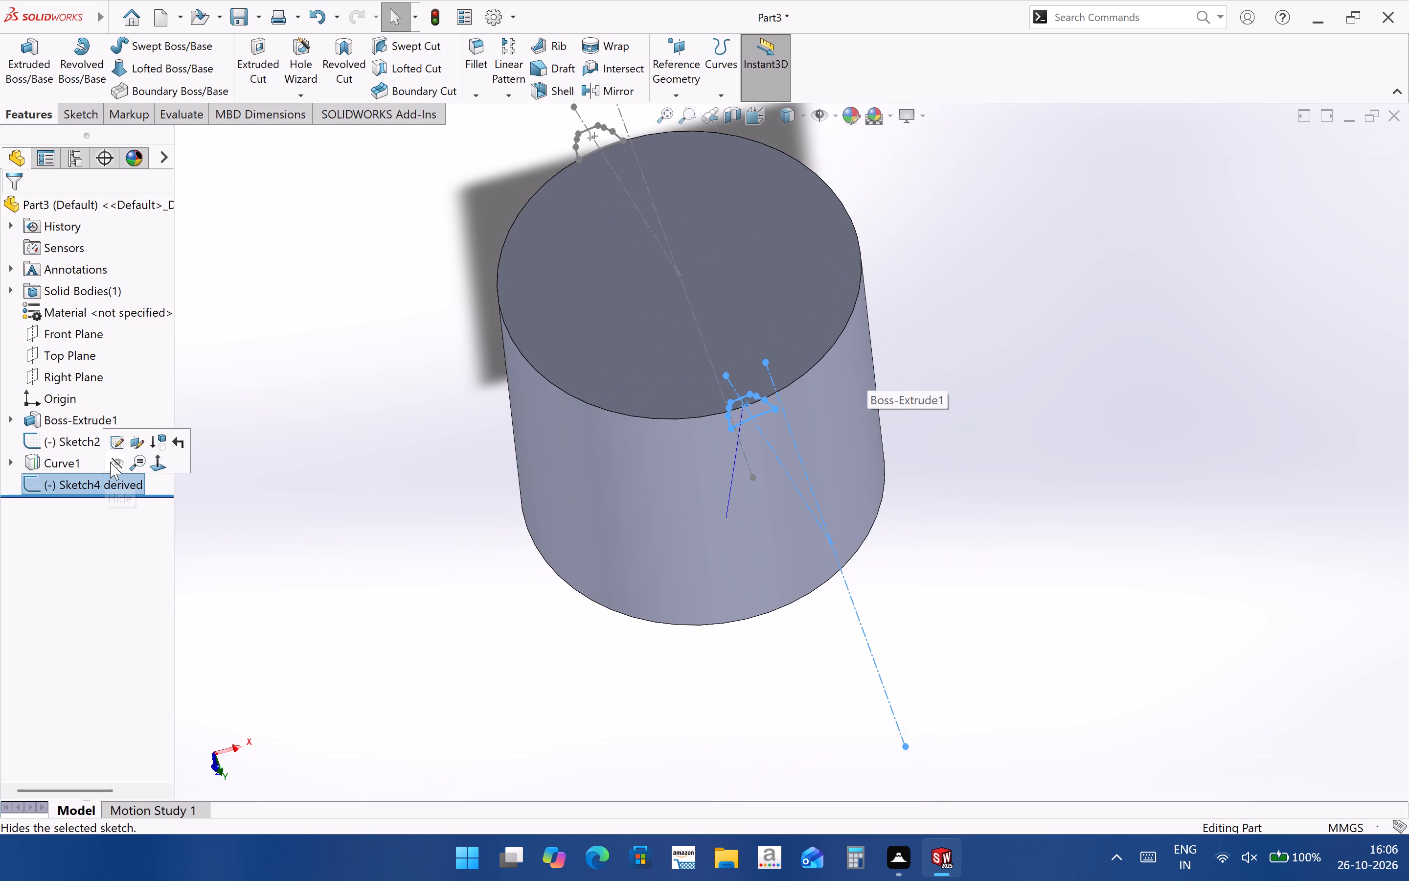
click(117, 446)
scroll(874, 488, down, 4)
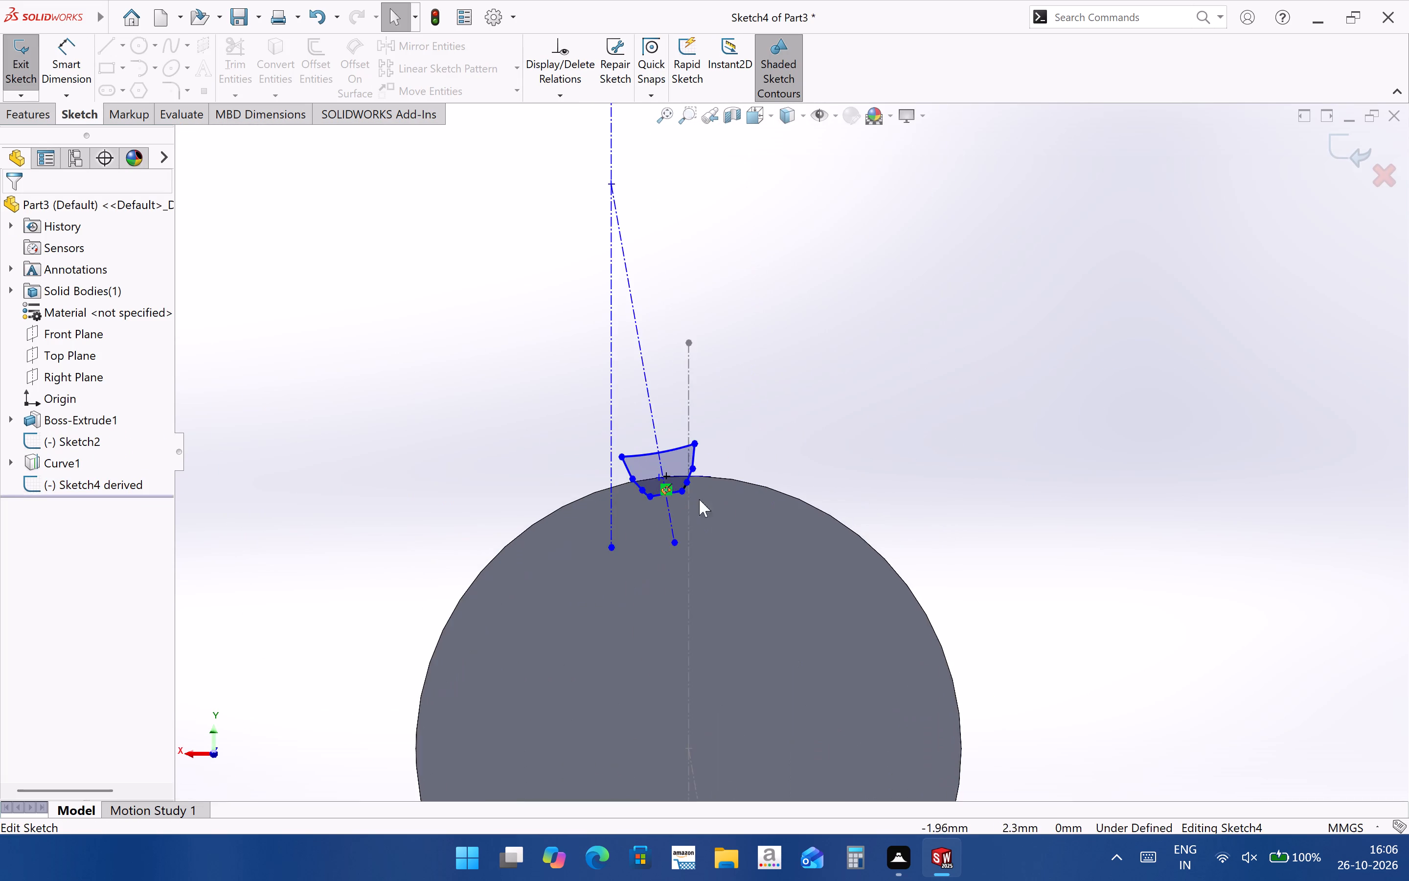
scroll(699, 499, down, 4)
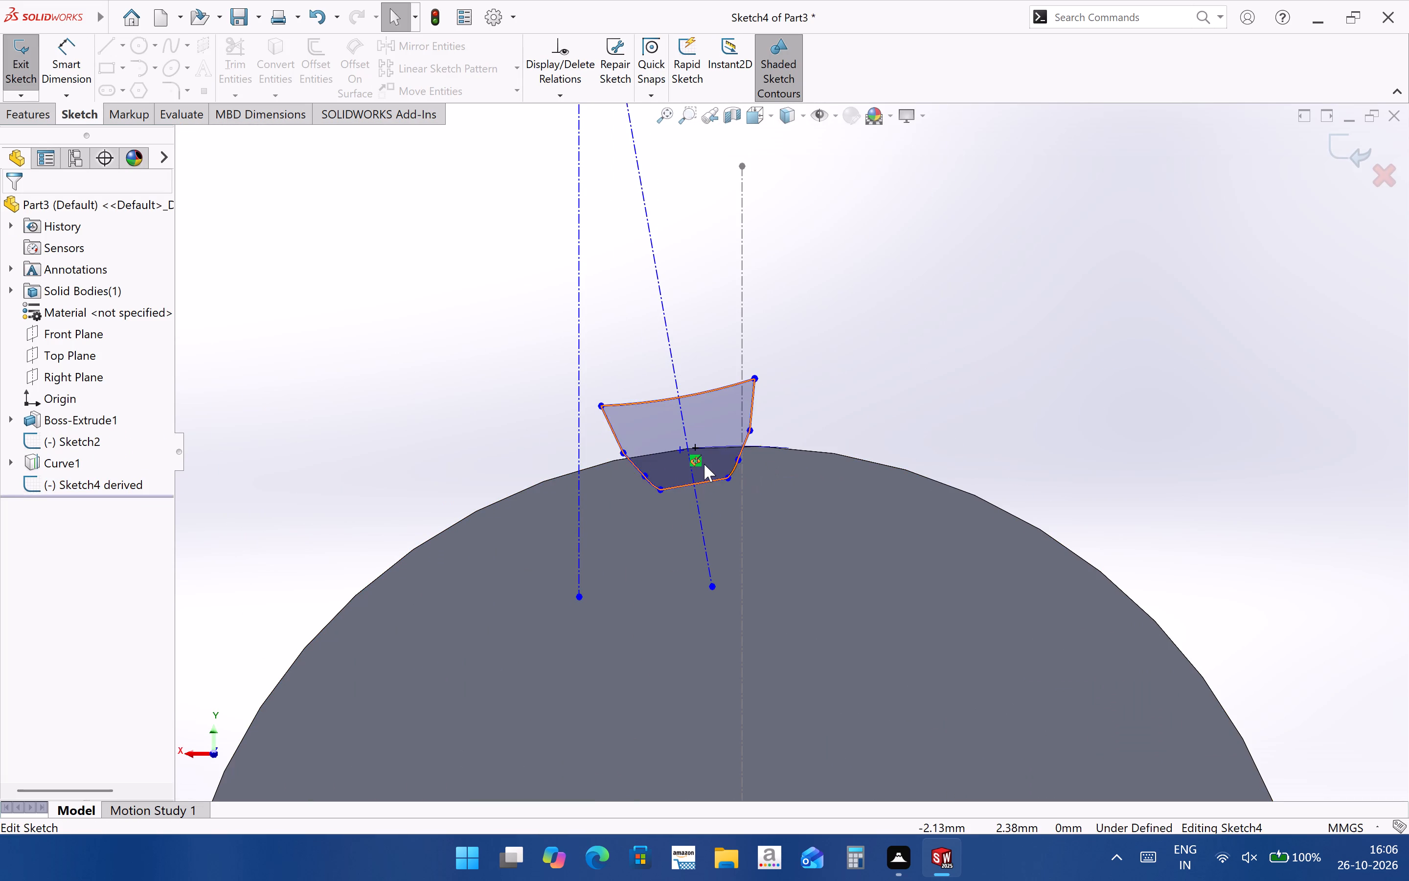
click(700, 463)
key(Delete)
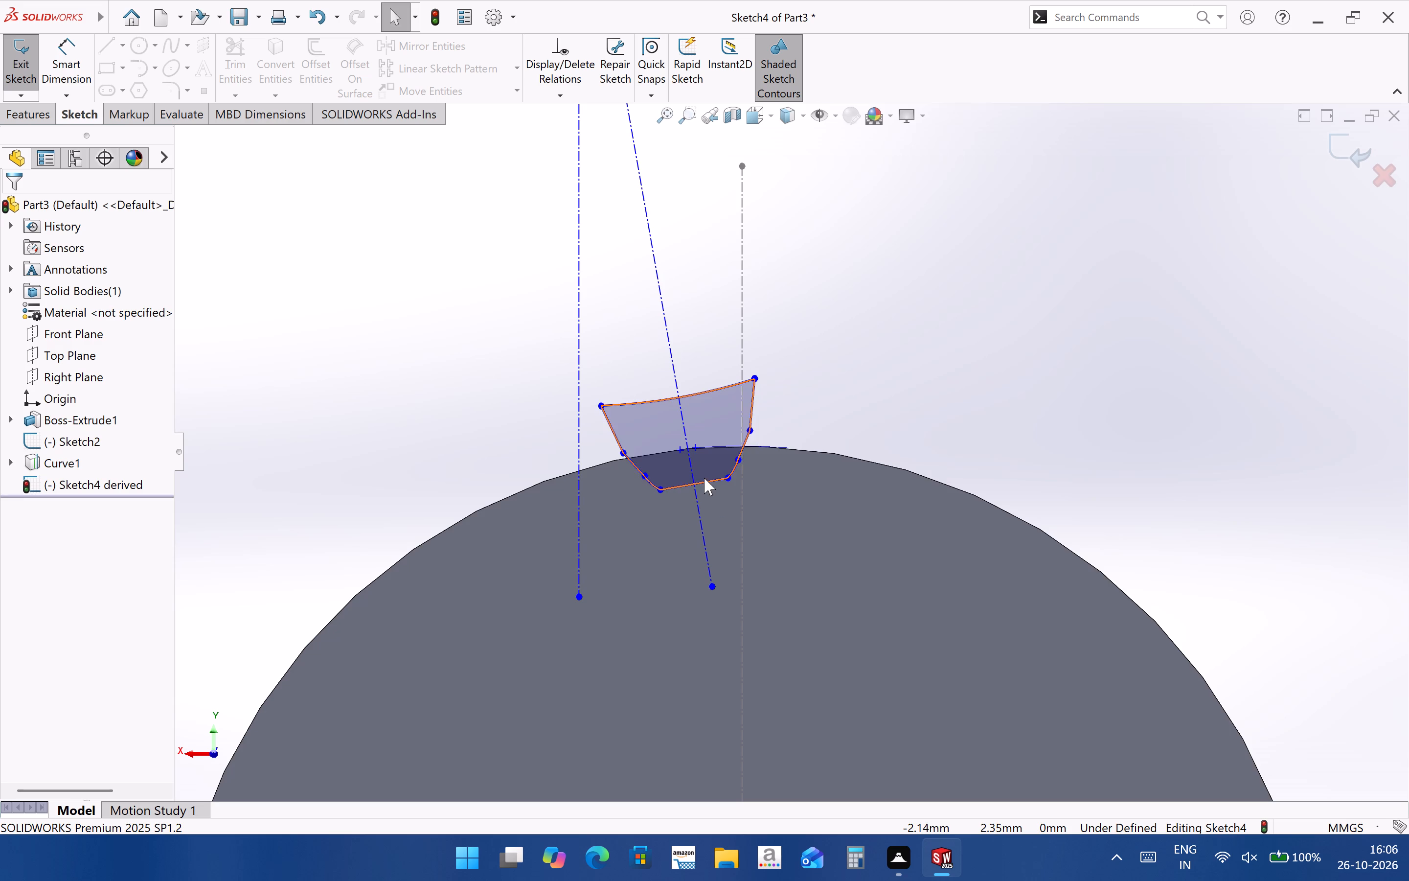
Move the freed tooth profile along and just outside the cylinder's circular edge, using its slanted centerline.
drag(709, 577, 704, 448)
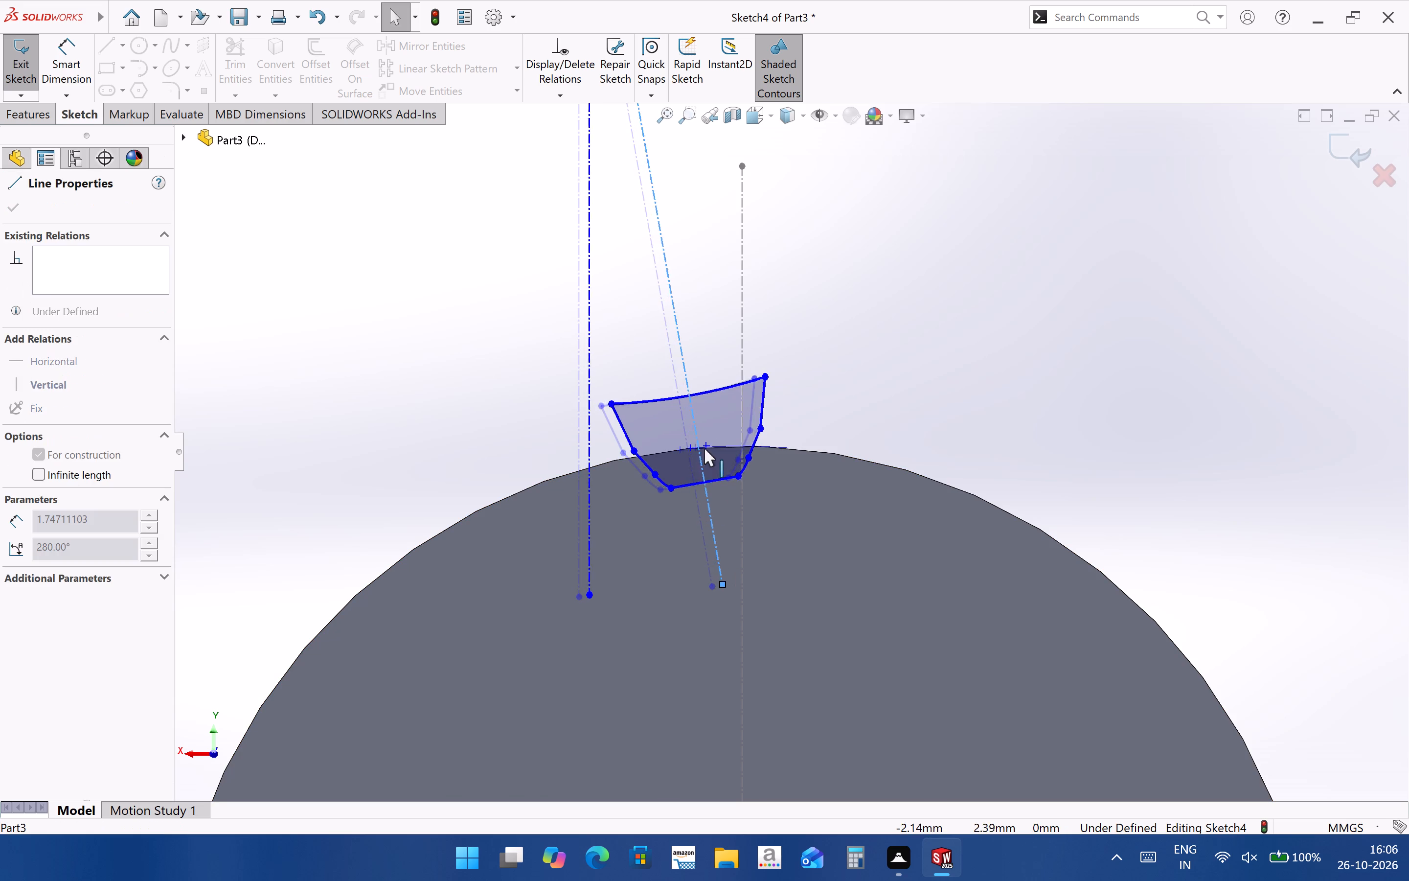
drag(704, 448, 954, 424)
scroll(929, 539, up, 6)
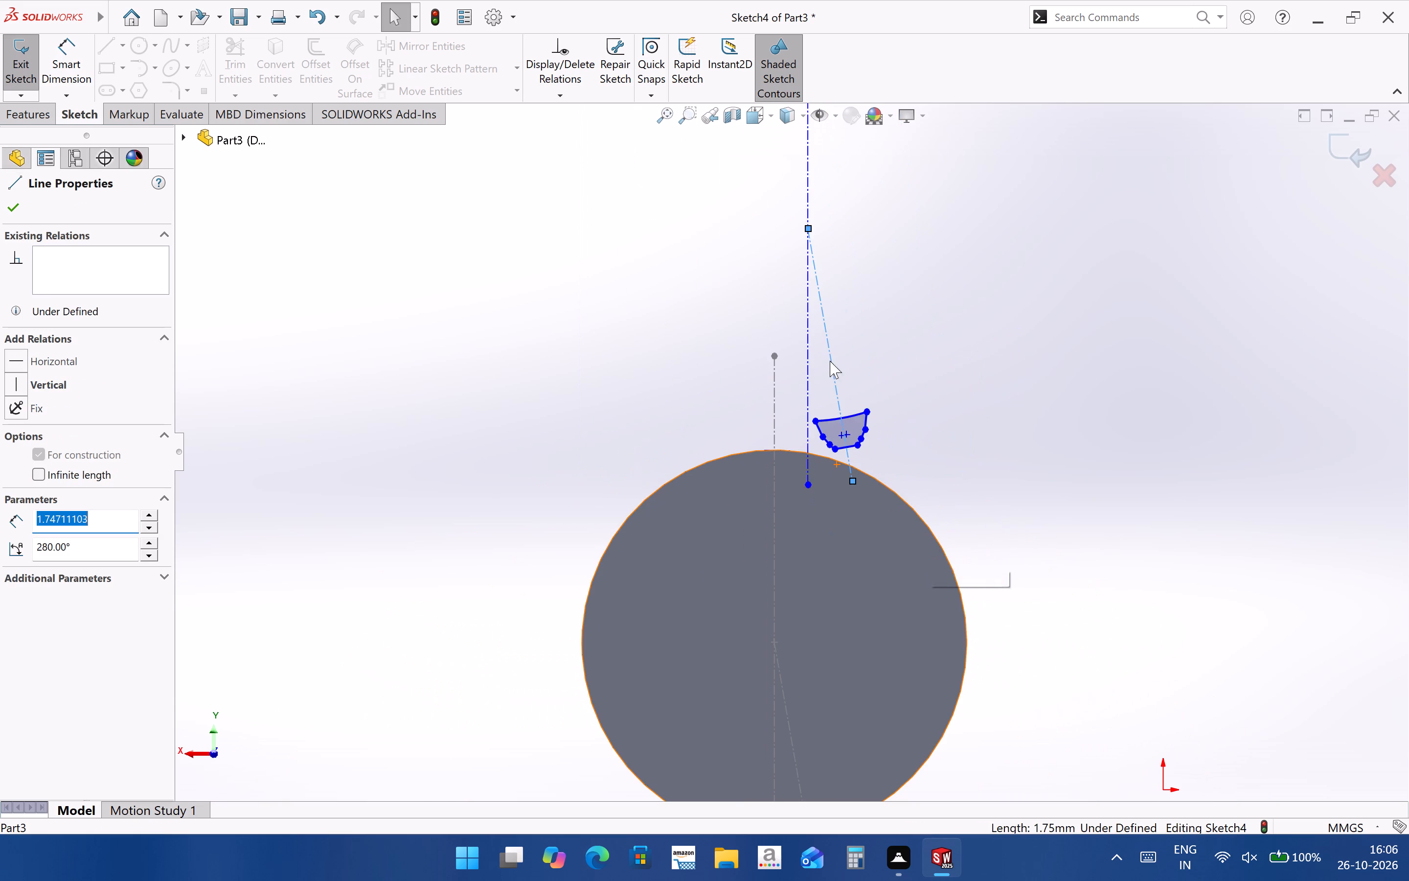
Make the tooth profile's wide outer arc tangent to the cylinder's top circular edge and check its placement.
click(840, 417)
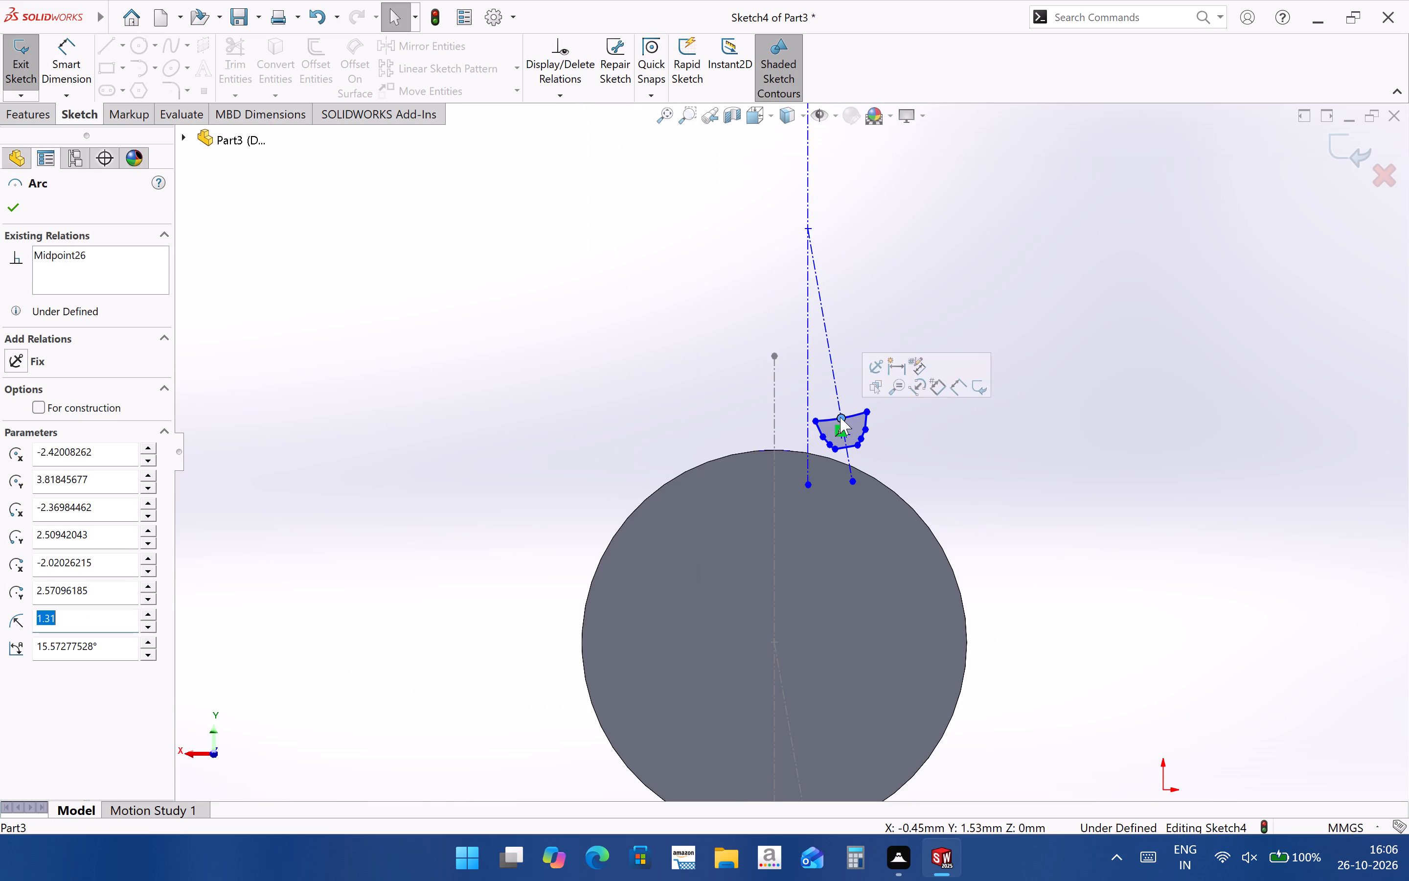
click(860, 412)
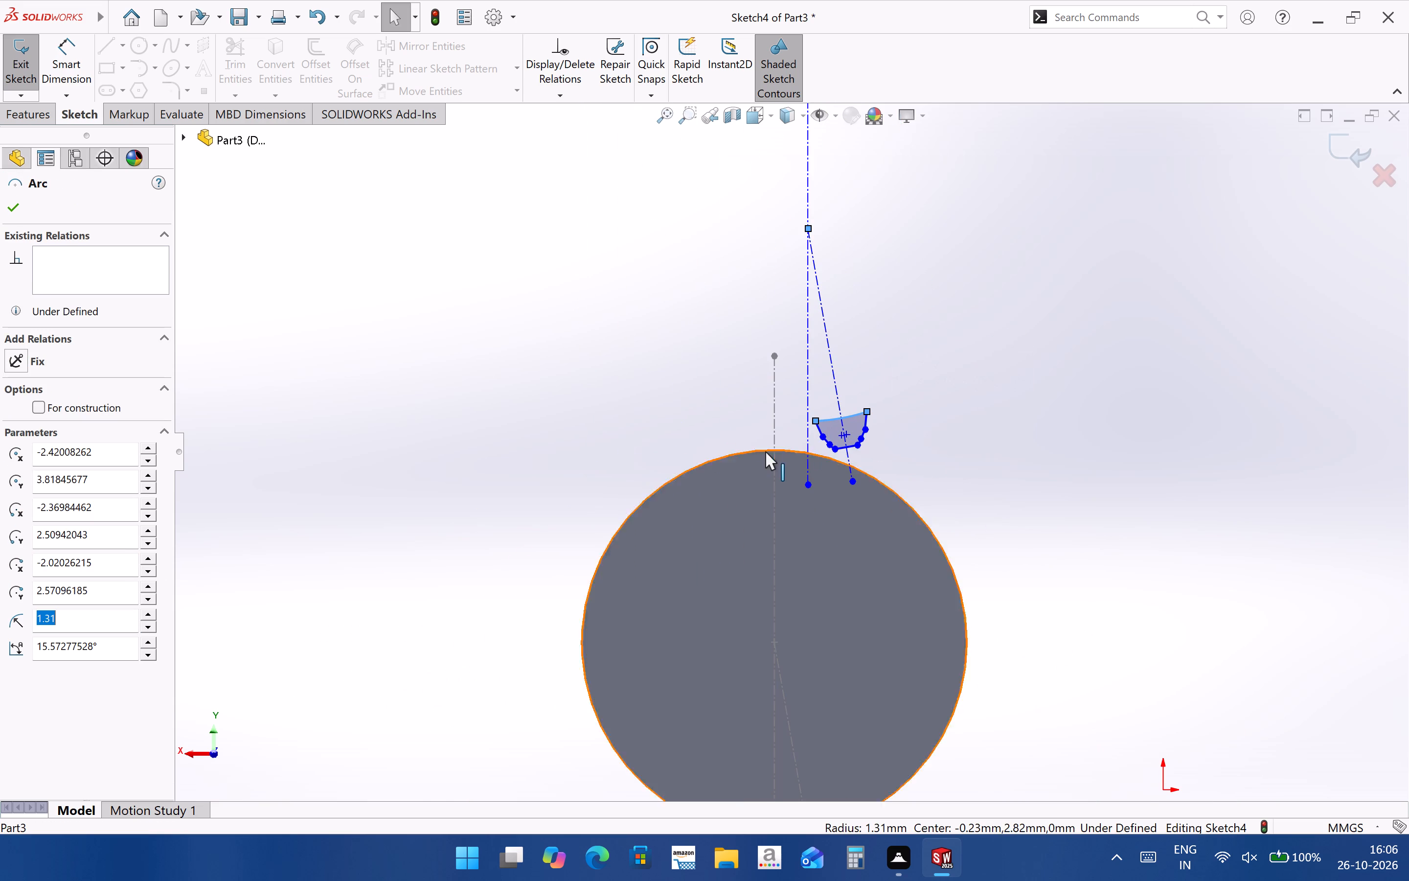
ctrl+click(796, 451)
click(848, 400)
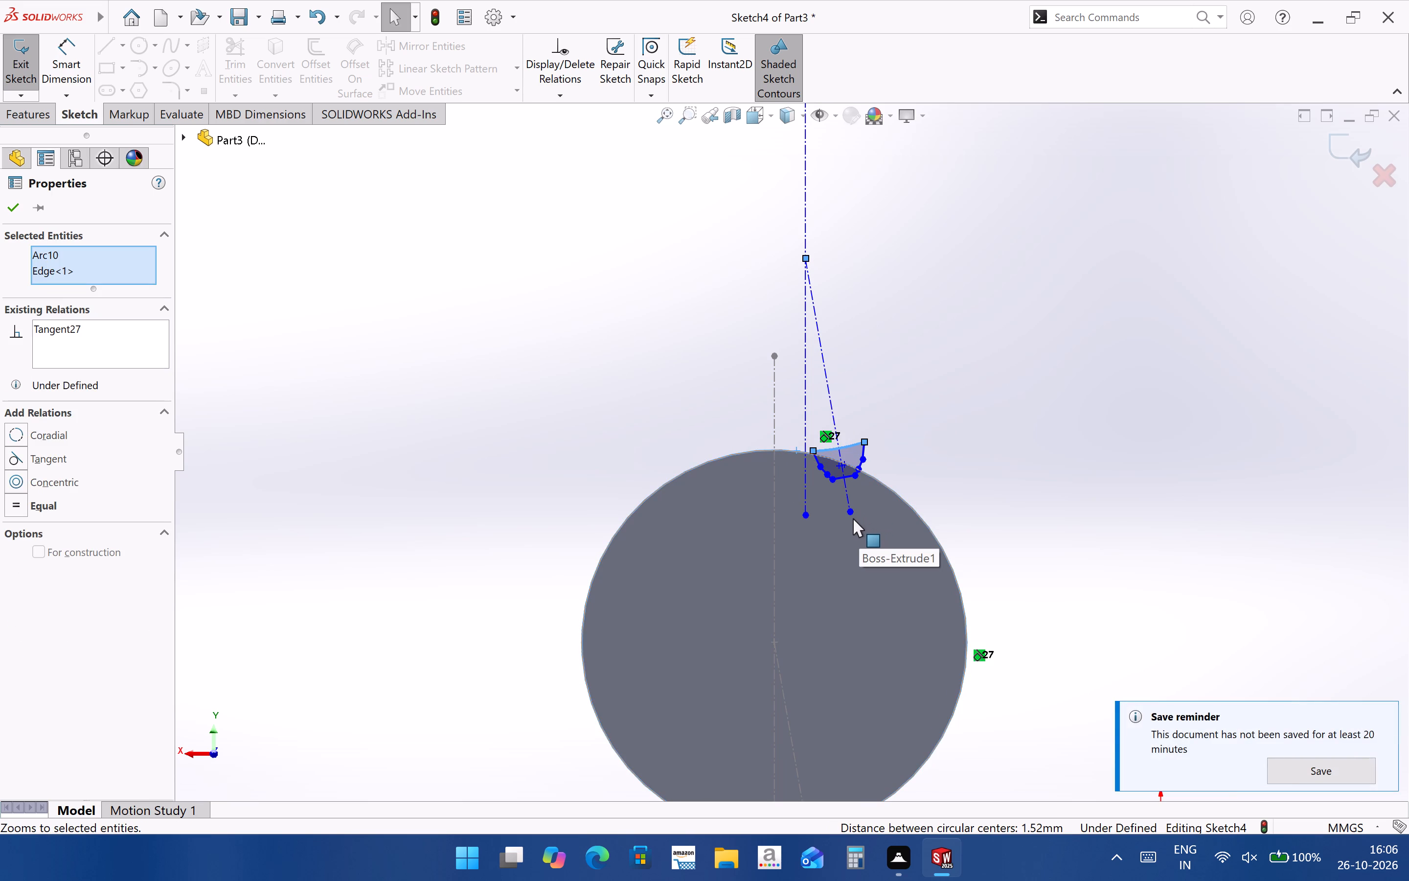
scroll(940, 396, up, 4)
middle_drag(905, 484, 653, 470)
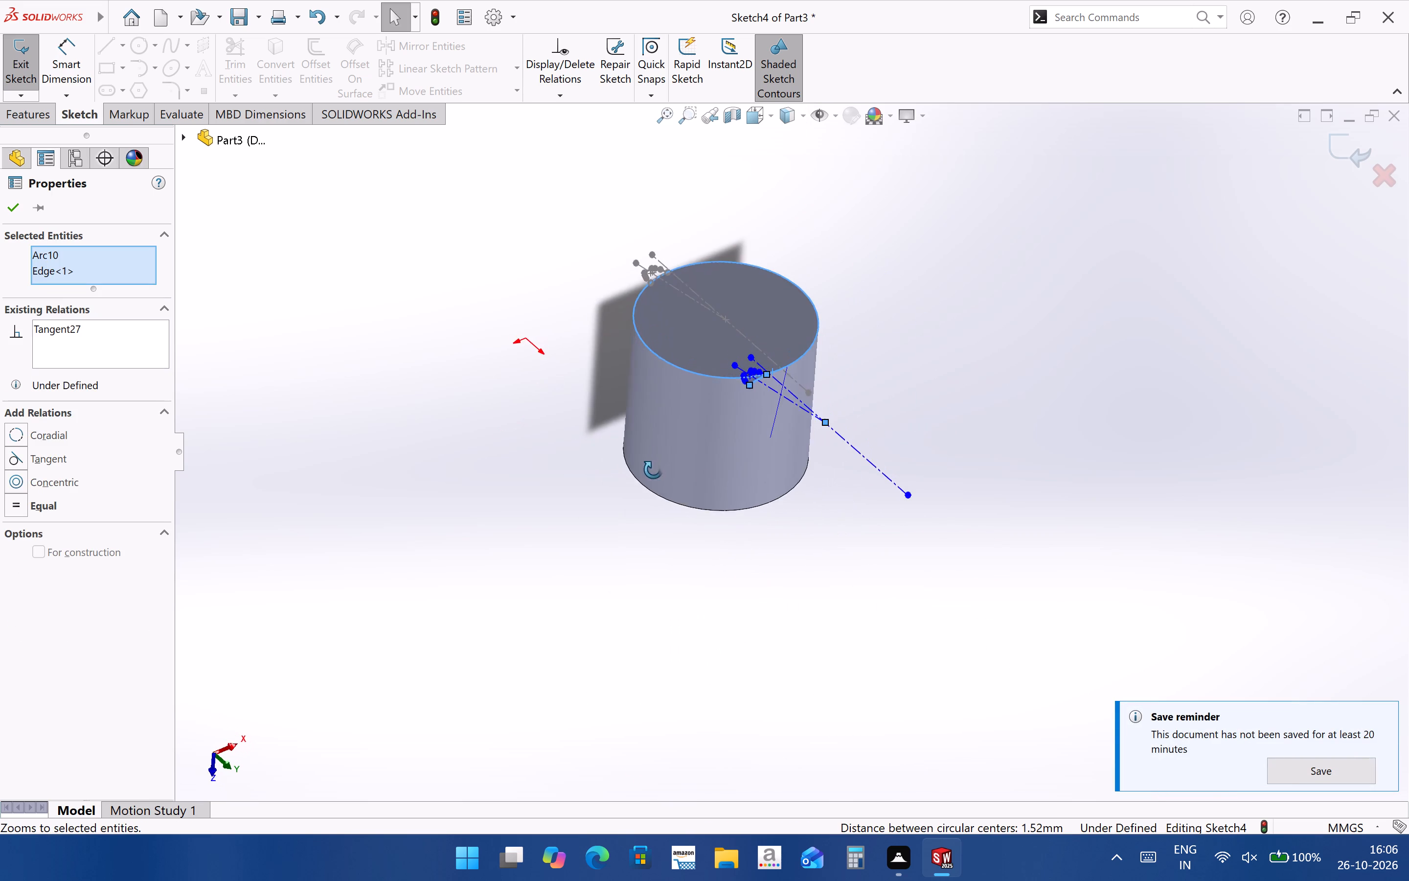
middle_drag(653, 470, 653, 470)
scroll(809, 365, down, 4)
click(894, 499)
scroll(857, 348, down, 2)
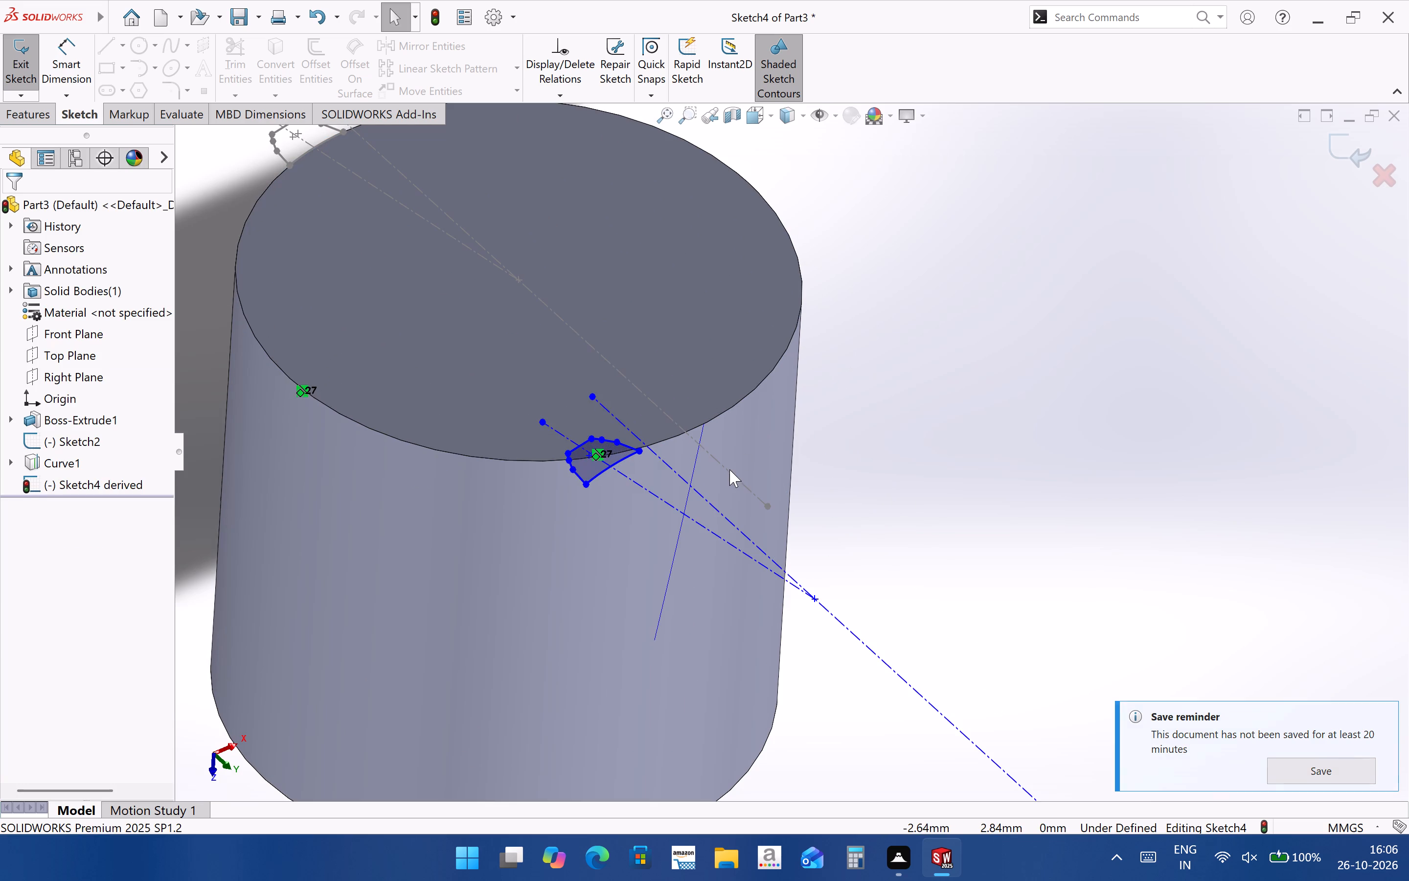
scroll(814, 447, up, 2)
click(1034, 495)
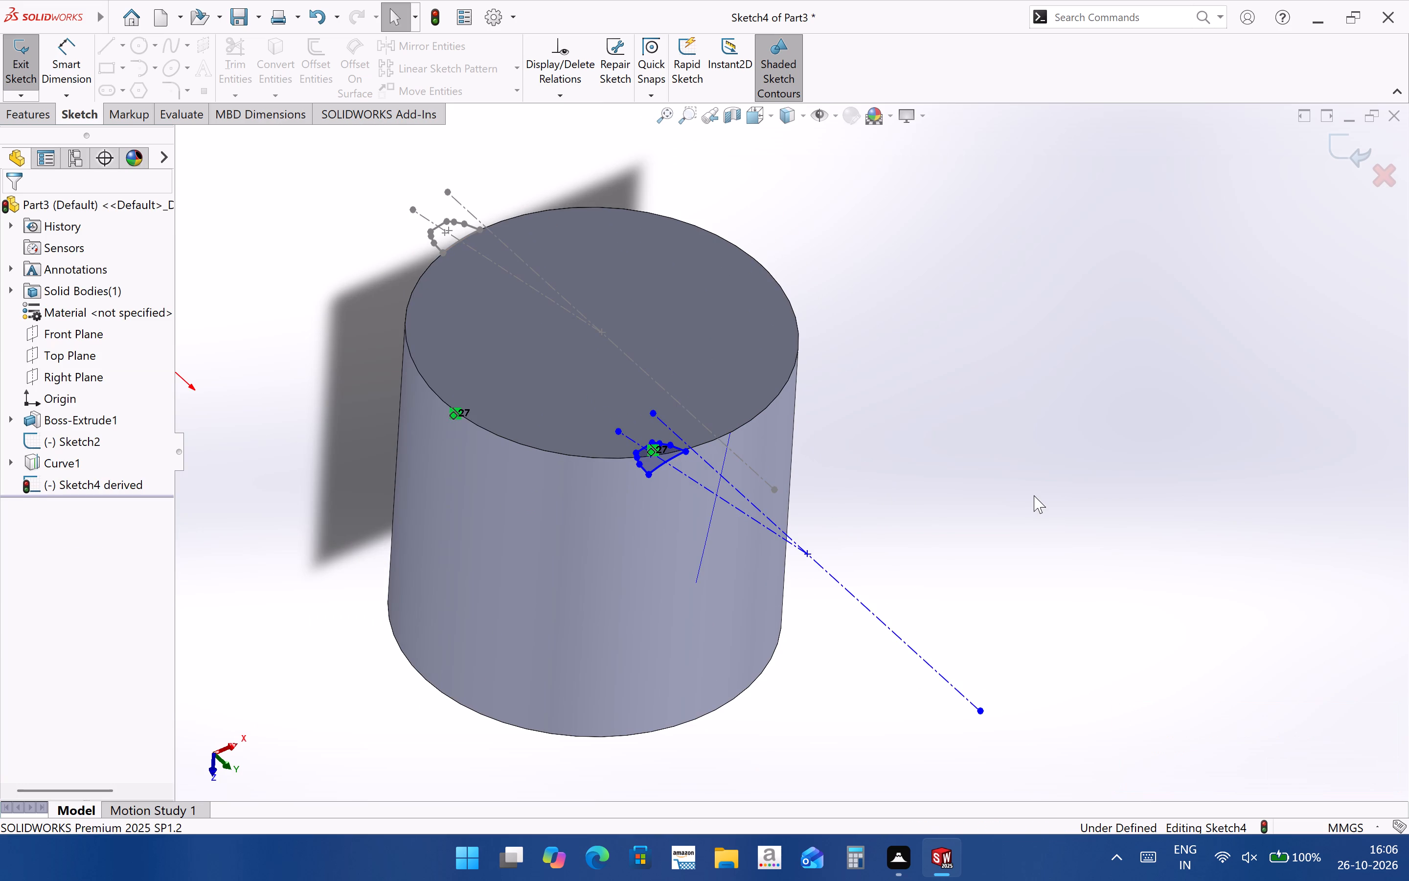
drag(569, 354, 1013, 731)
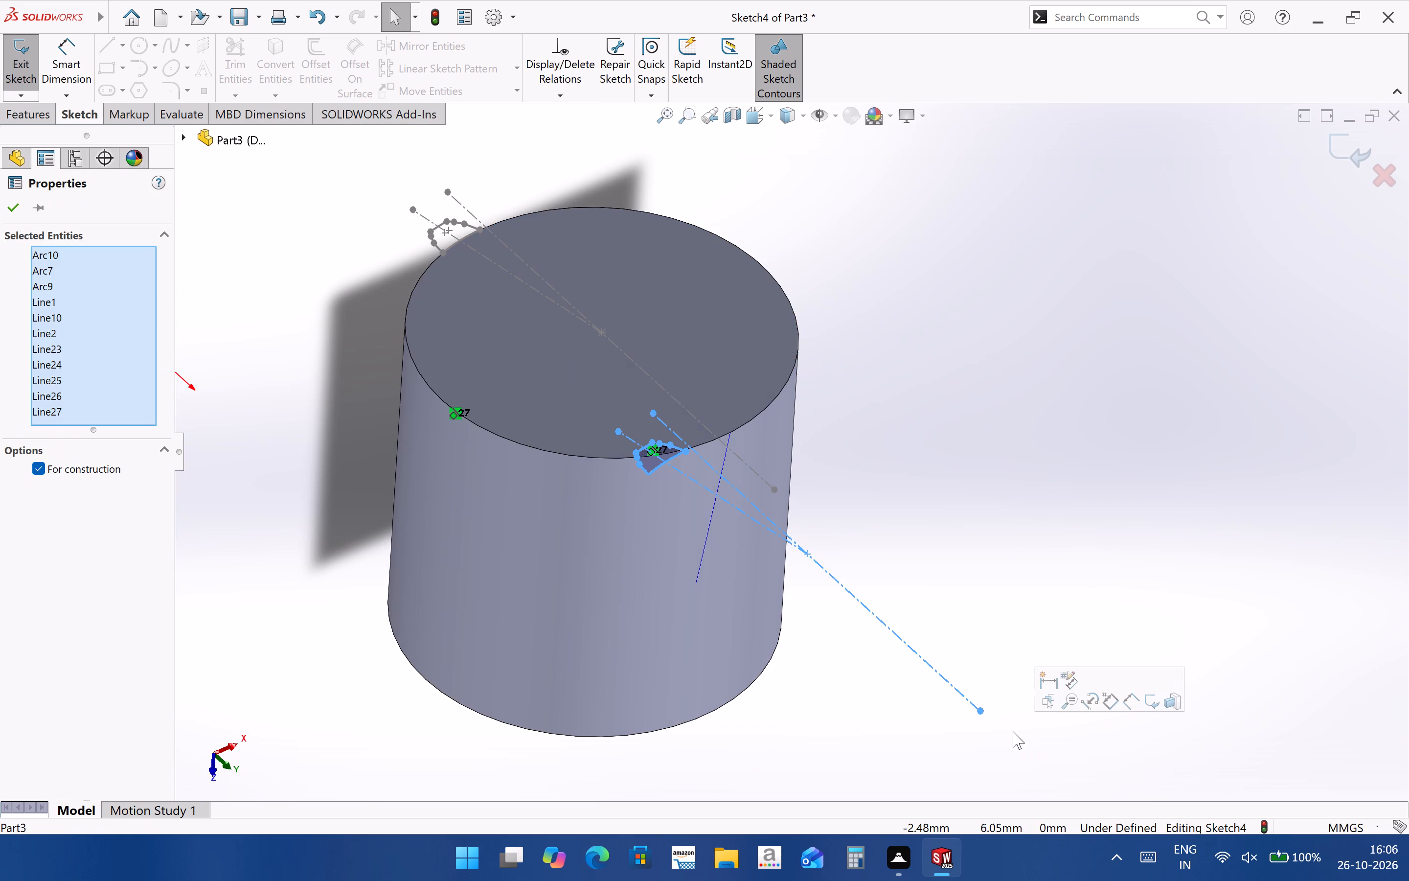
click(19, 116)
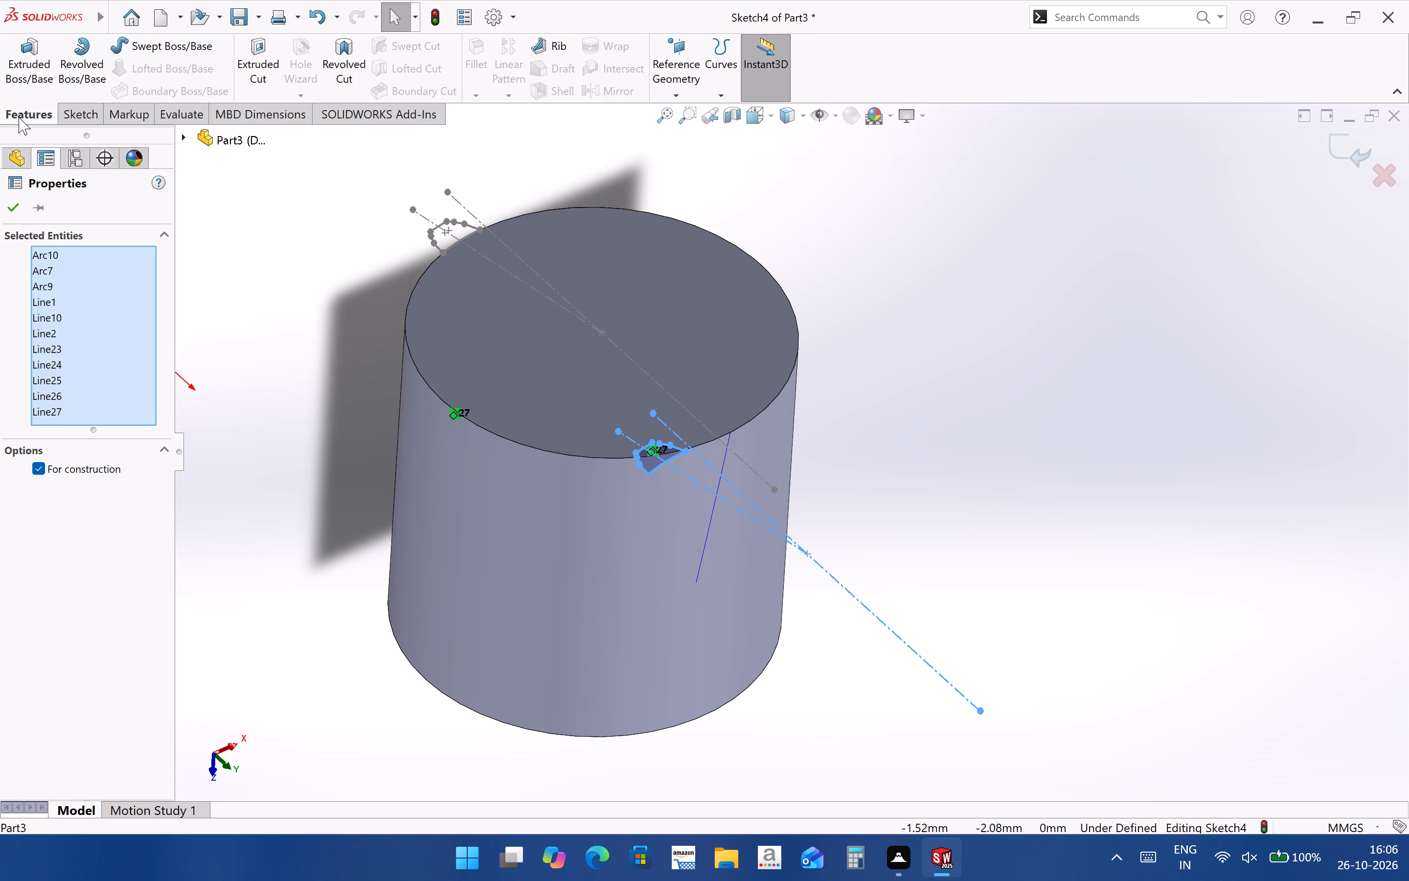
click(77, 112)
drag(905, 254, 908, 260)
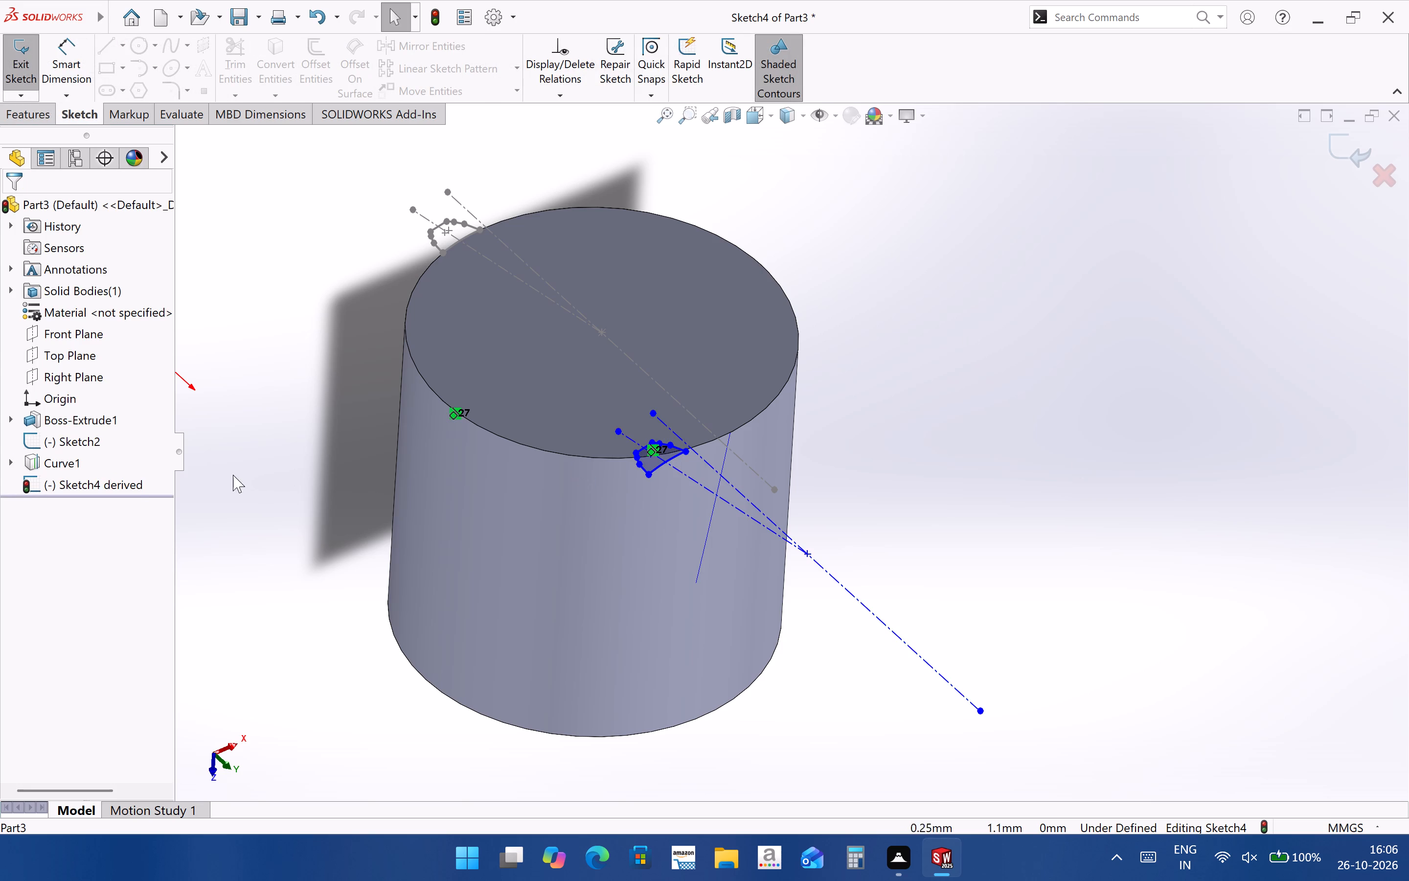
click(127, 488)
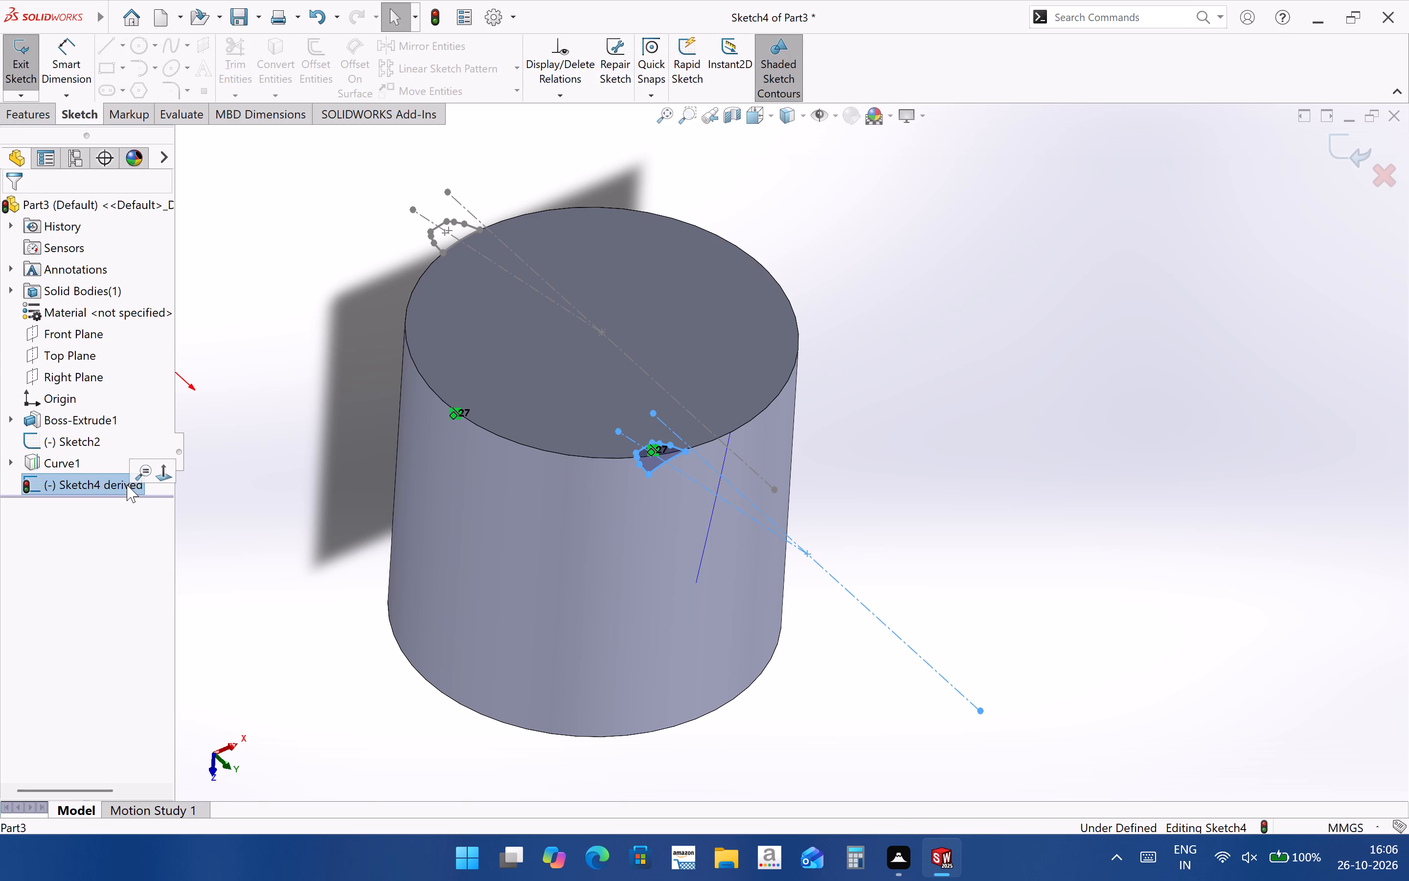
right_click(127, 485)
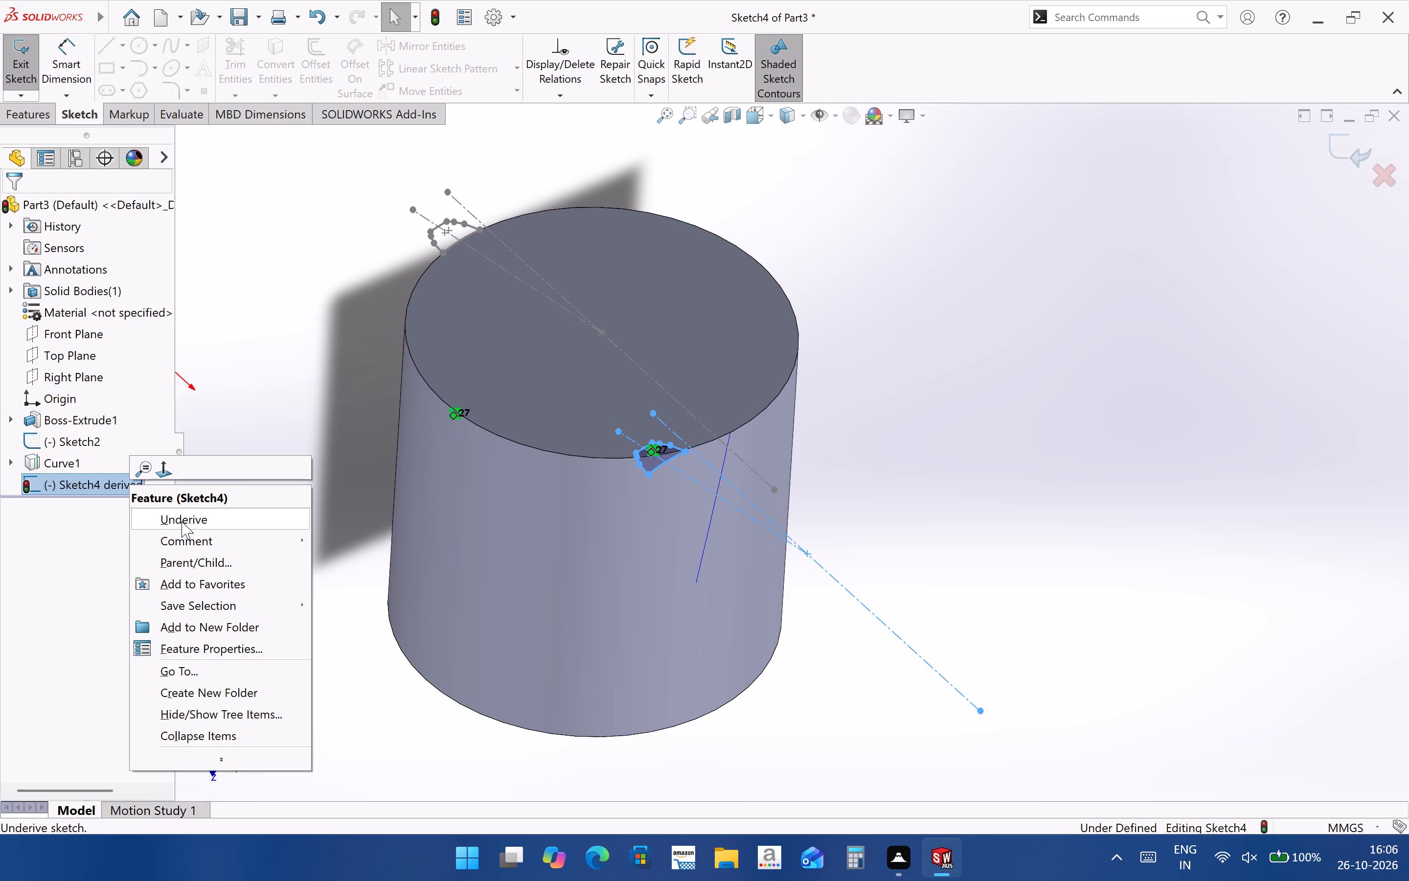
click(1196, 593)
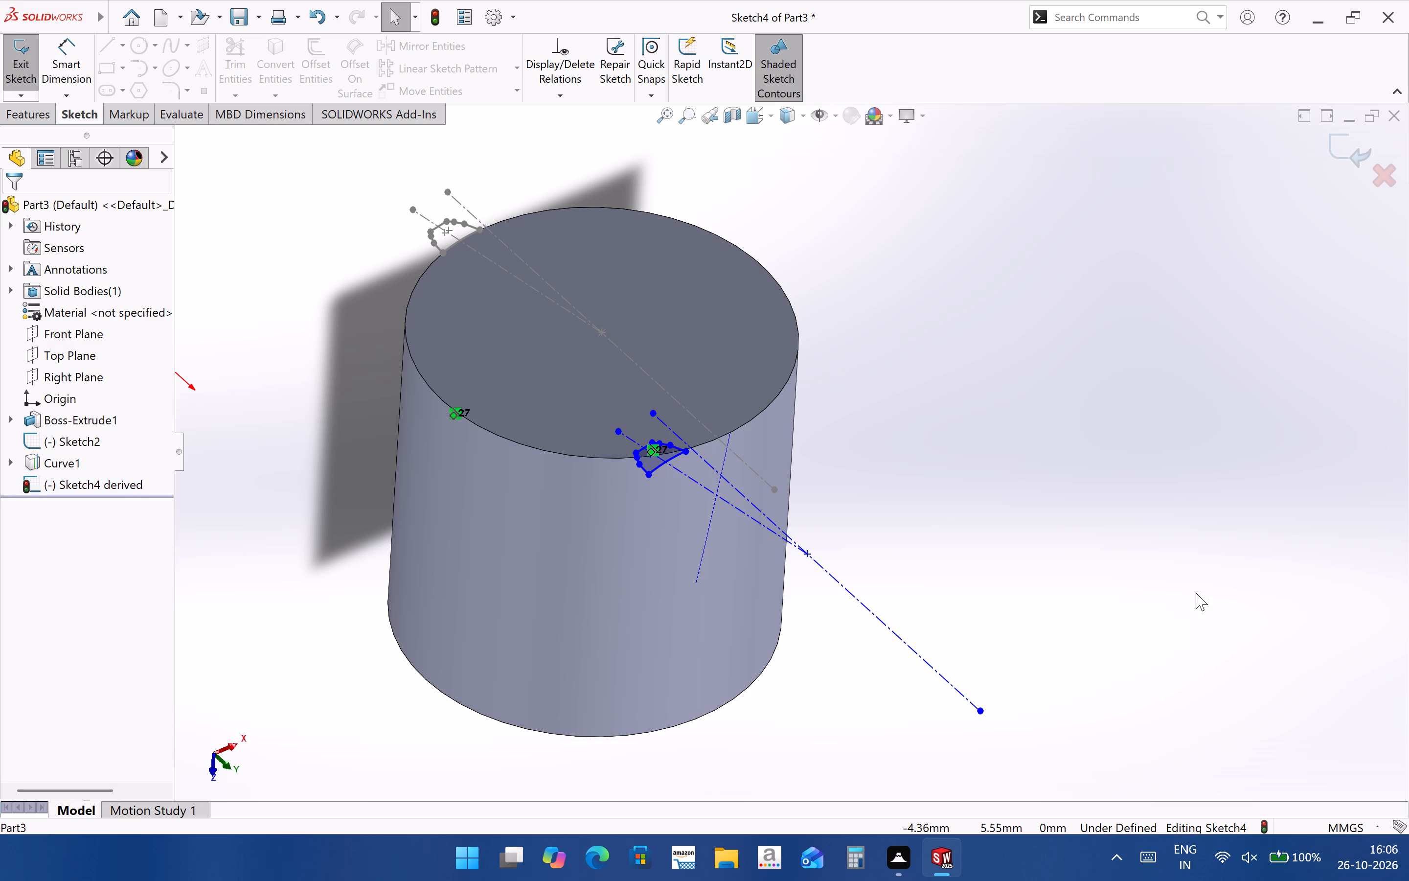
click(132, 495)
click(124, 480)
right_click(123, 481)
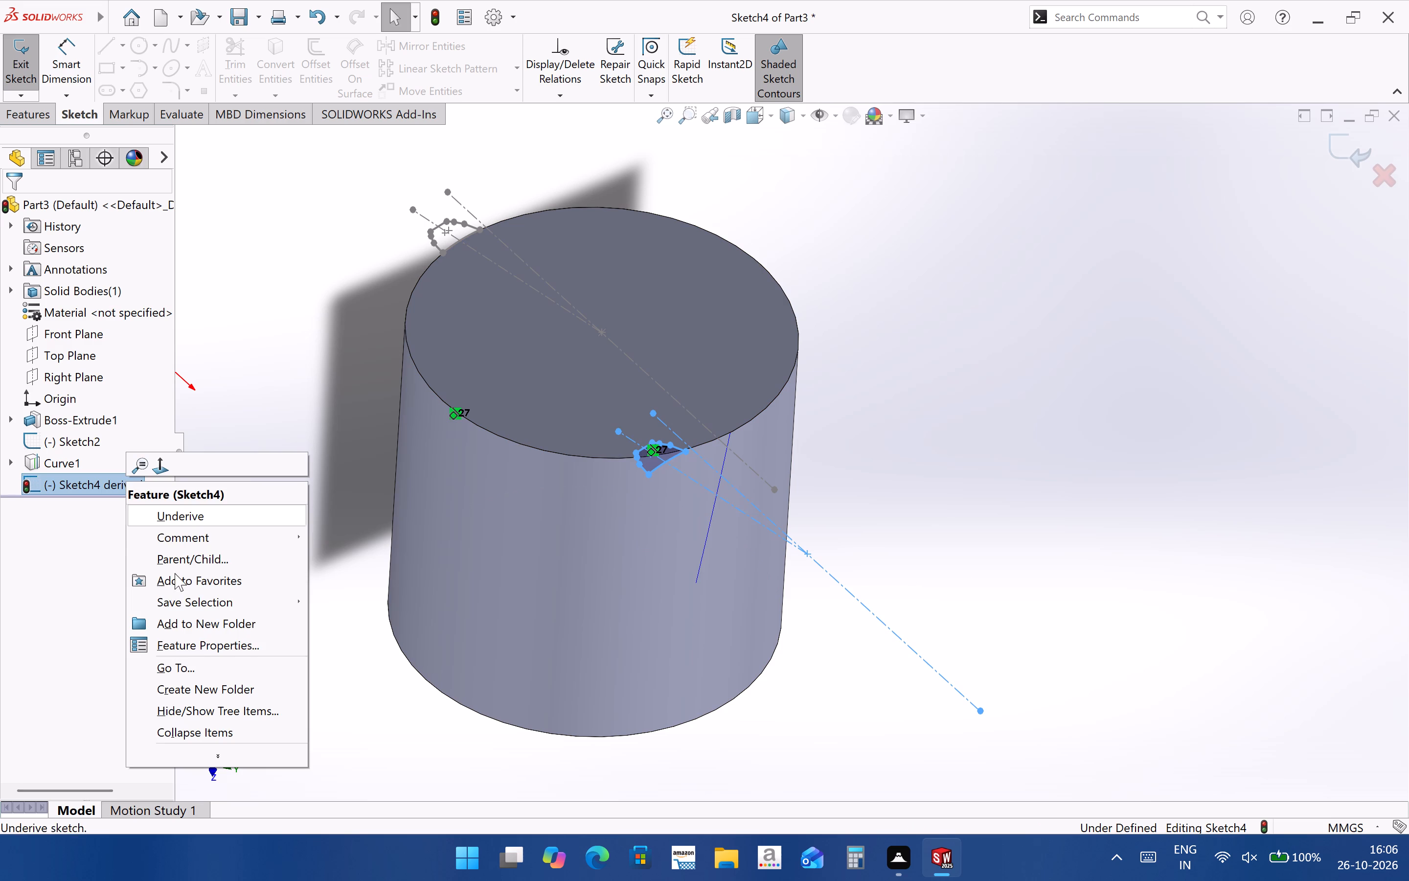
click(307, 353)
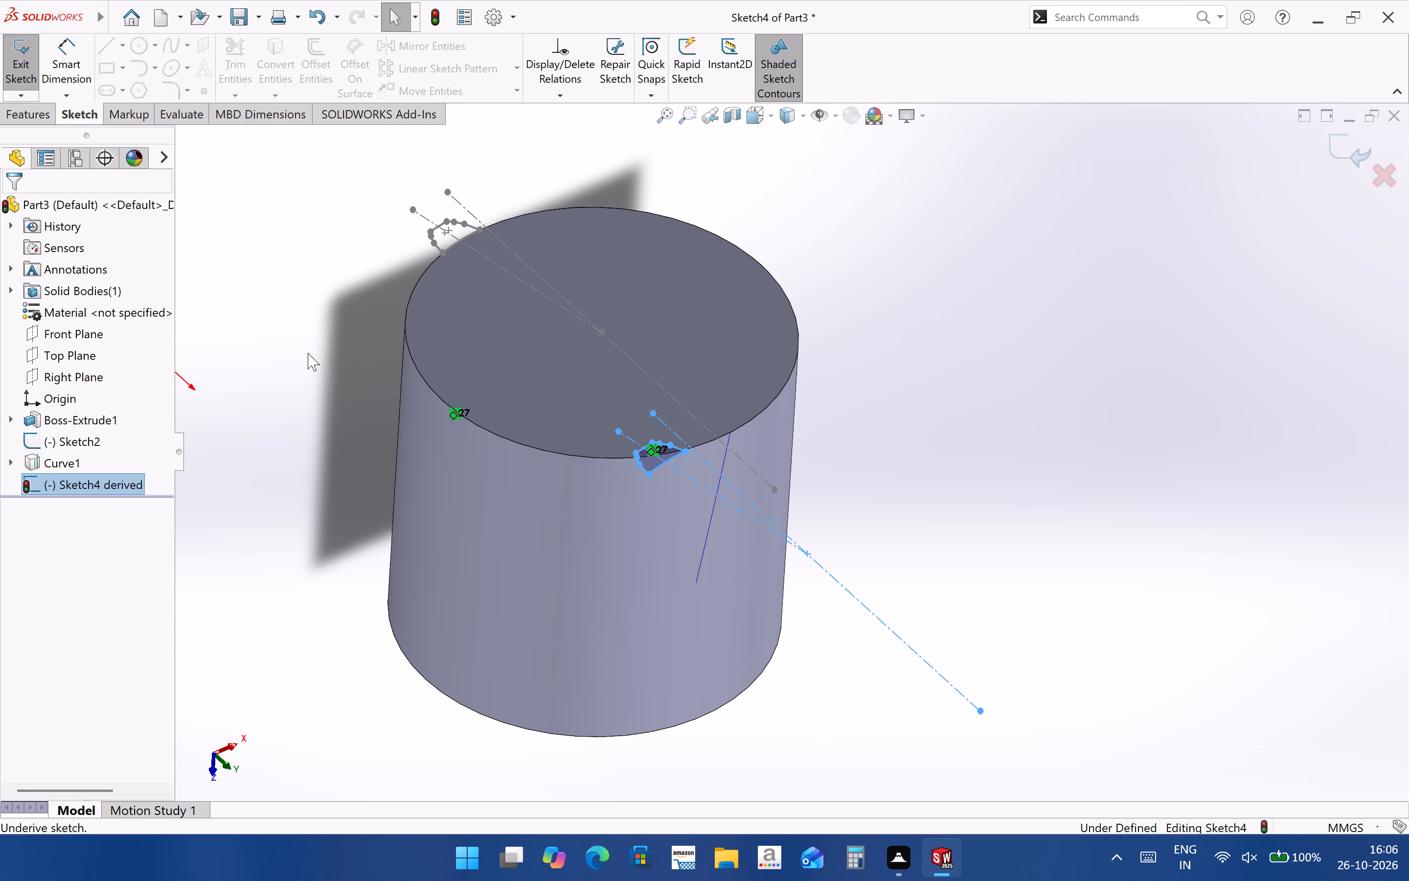
Exit the derived tooth sketch and delete Sketch4 from the part.
click(1364, 147)
click(62, 481)
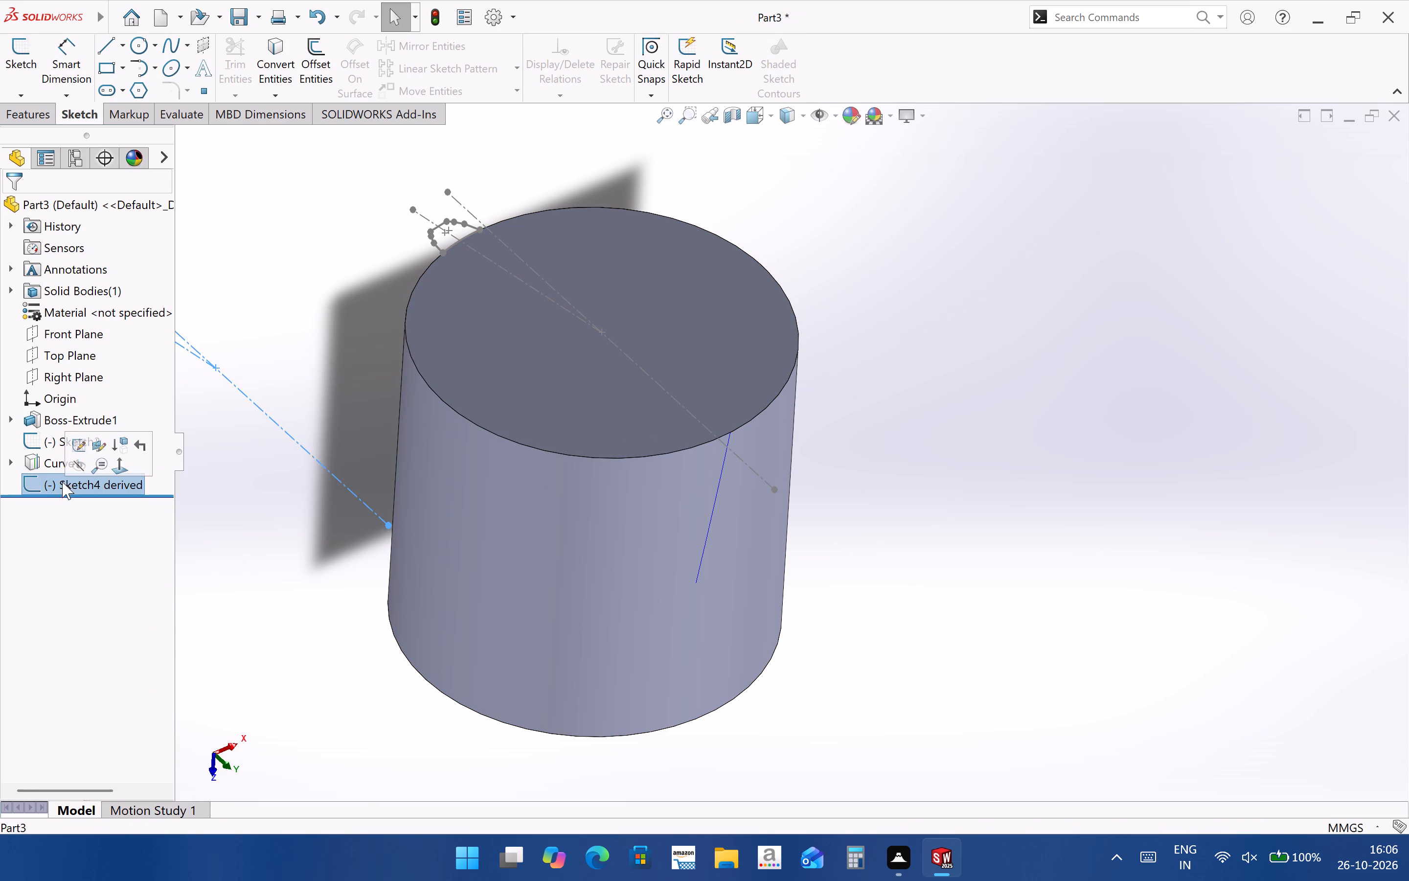
right_click(66, 482)
click(125, 601)
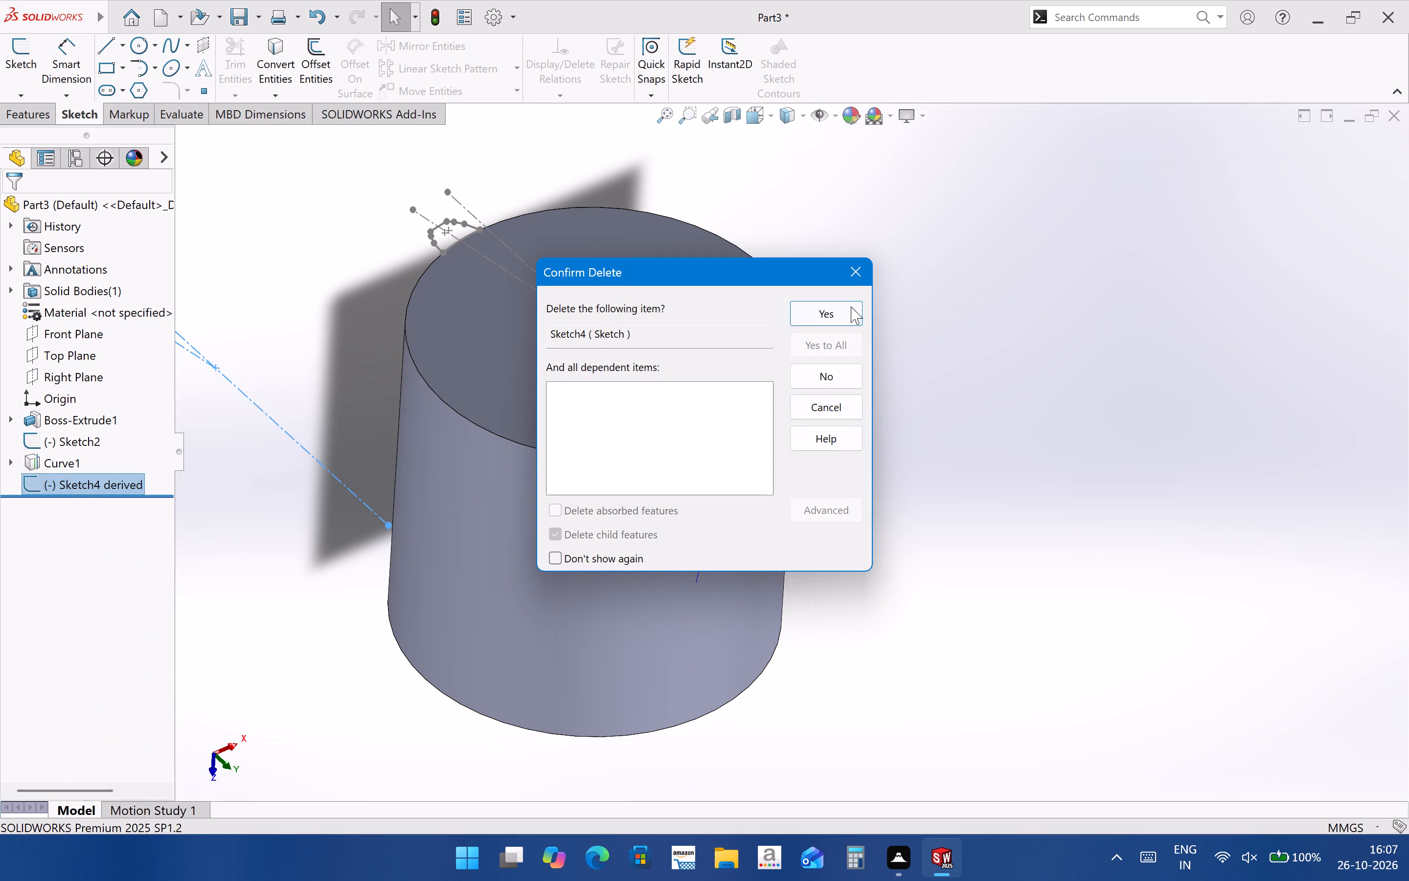
click(851, 306)
click(1110, 457)
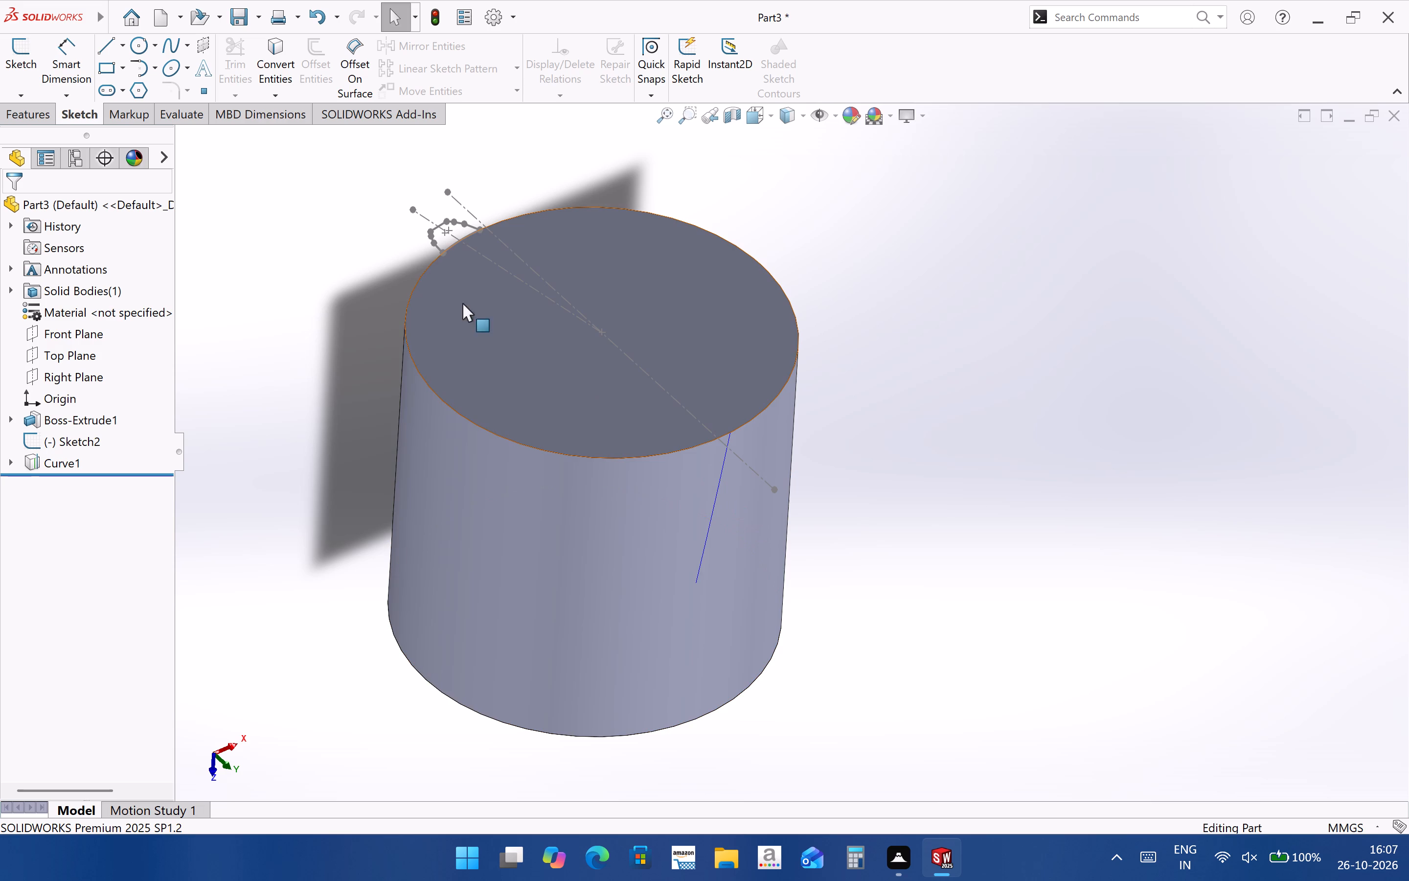
Open Sketch2, copy the tooth profile's lines and arcs together with their dimensions, and exit the sketch.
click(47, 466)
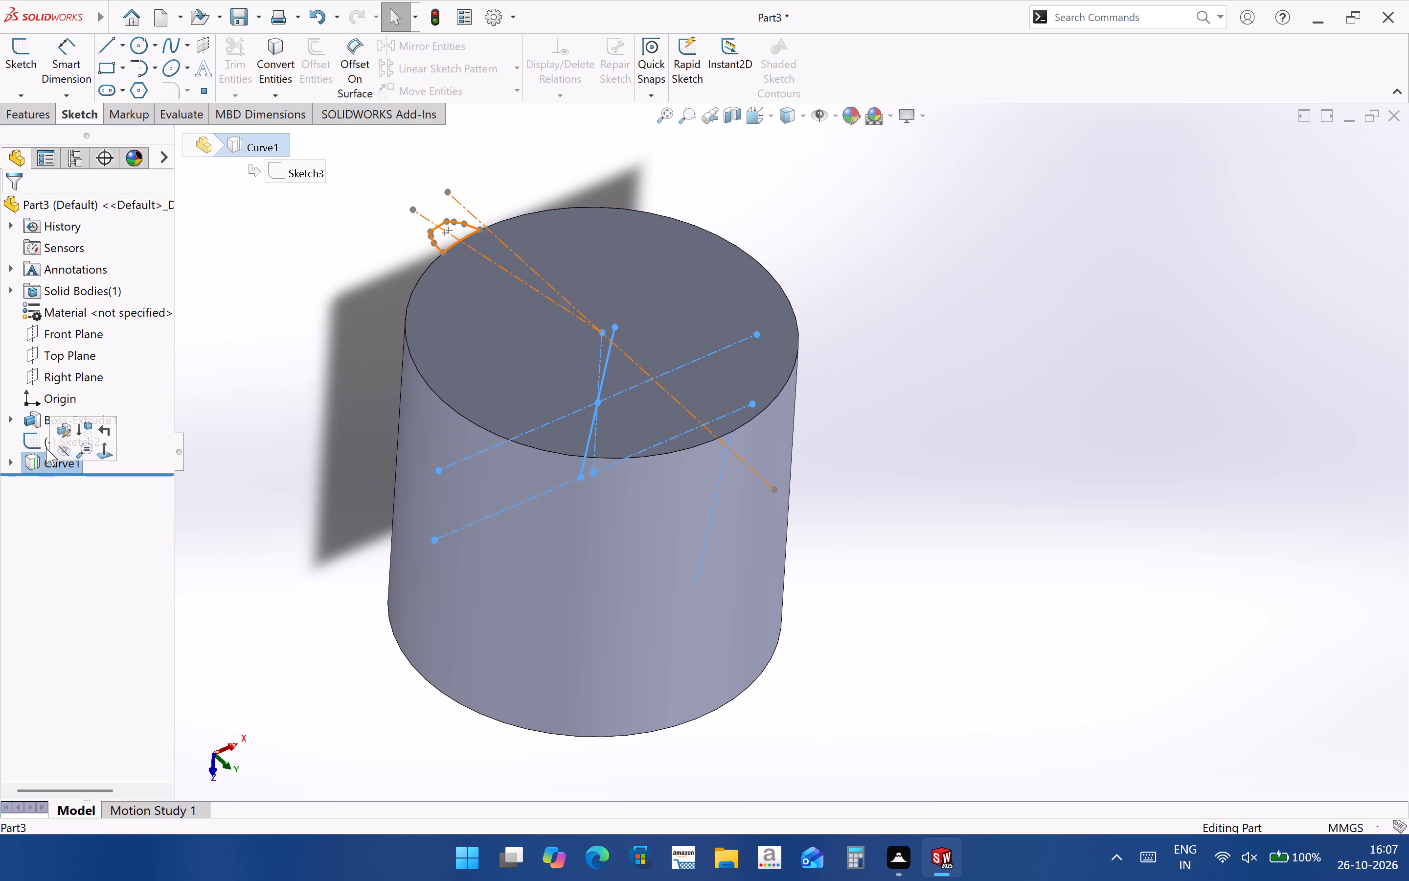
click(46, 448)
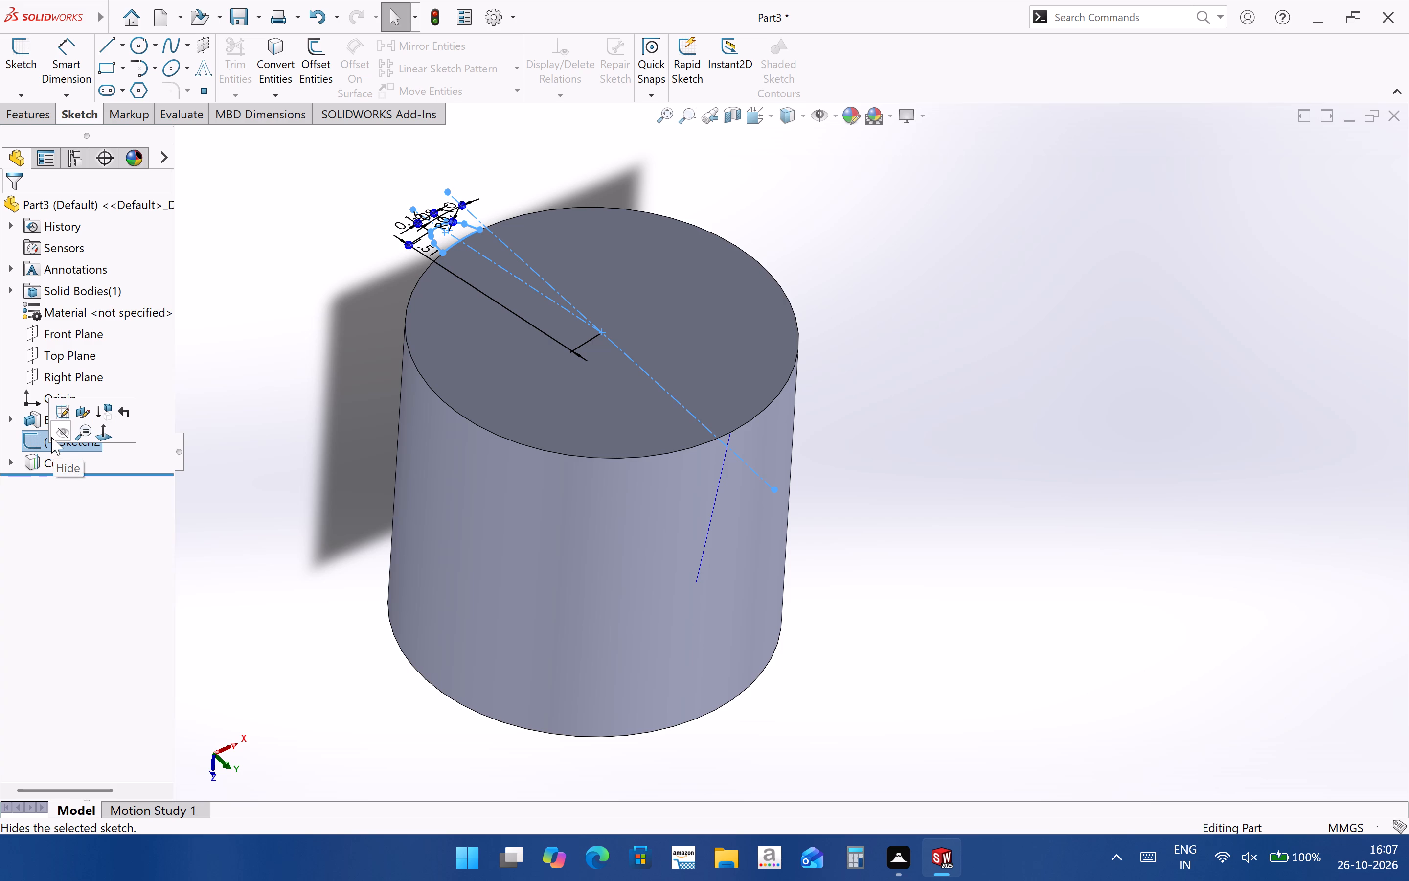
click(64, 411)
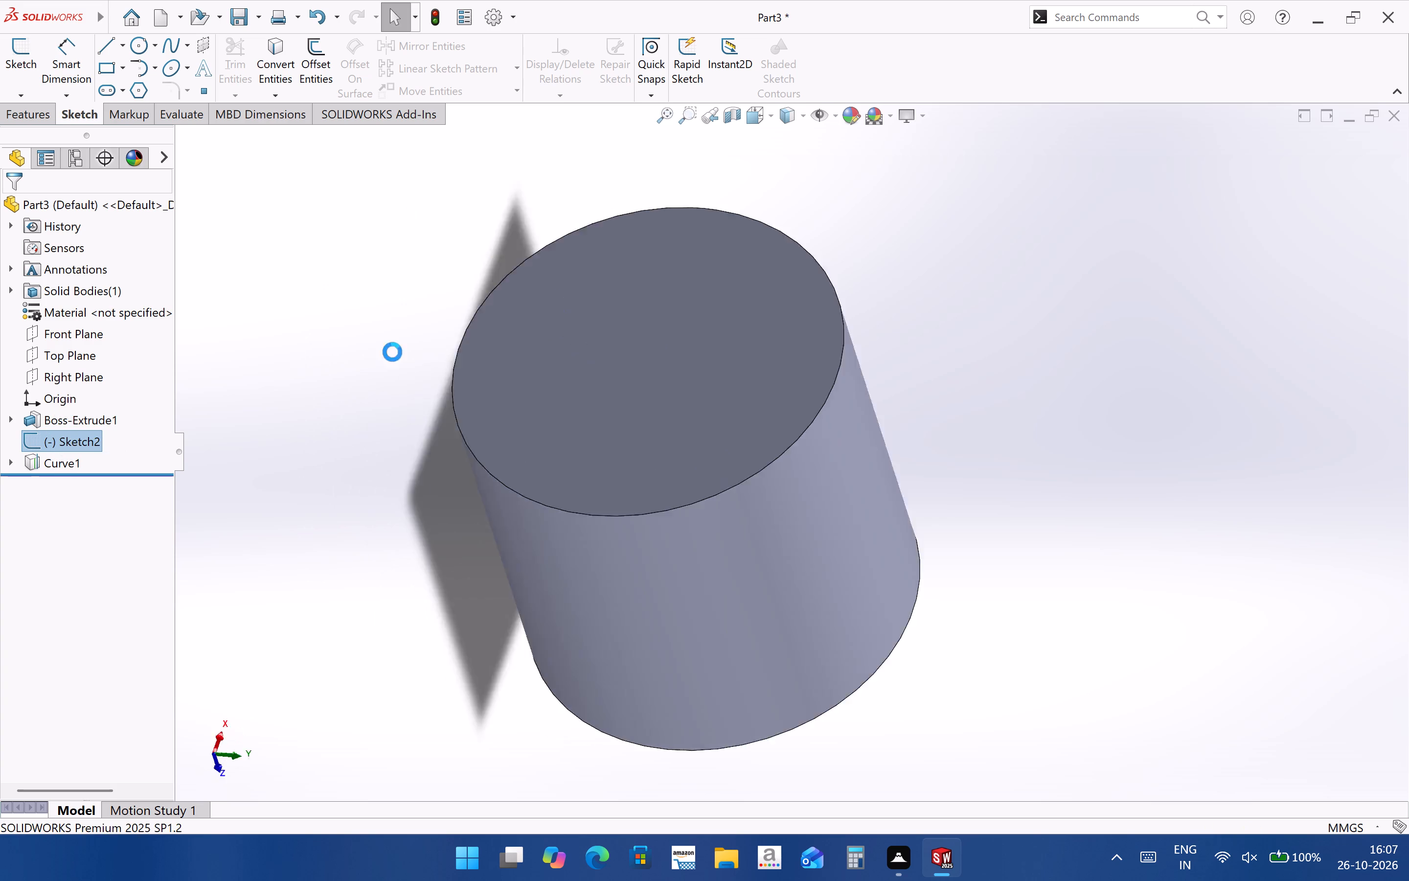
middle_drag(920, 560, 852, 693)
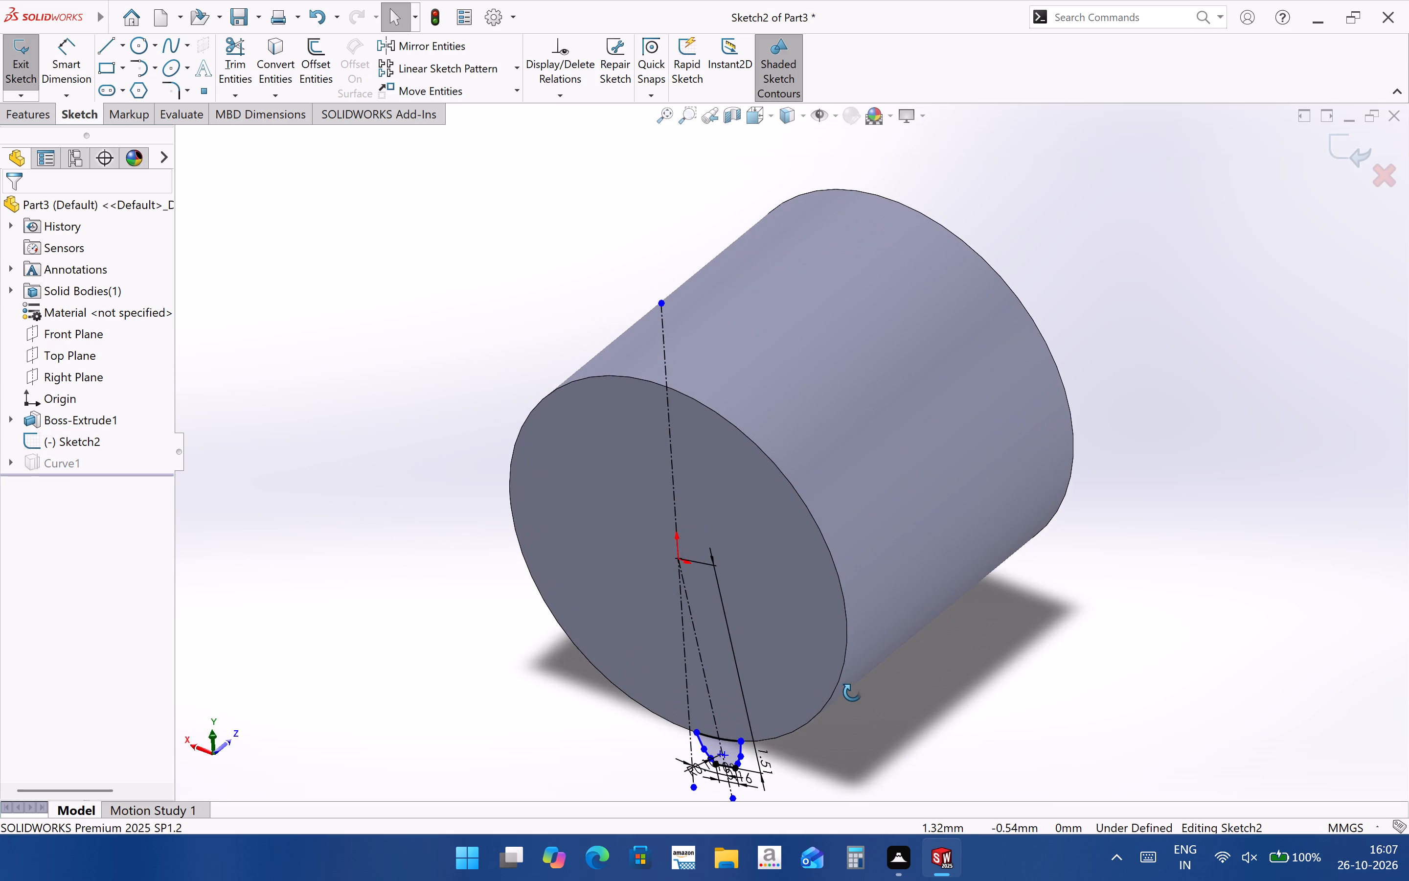
middle_drag(852, 693, 738, 384)
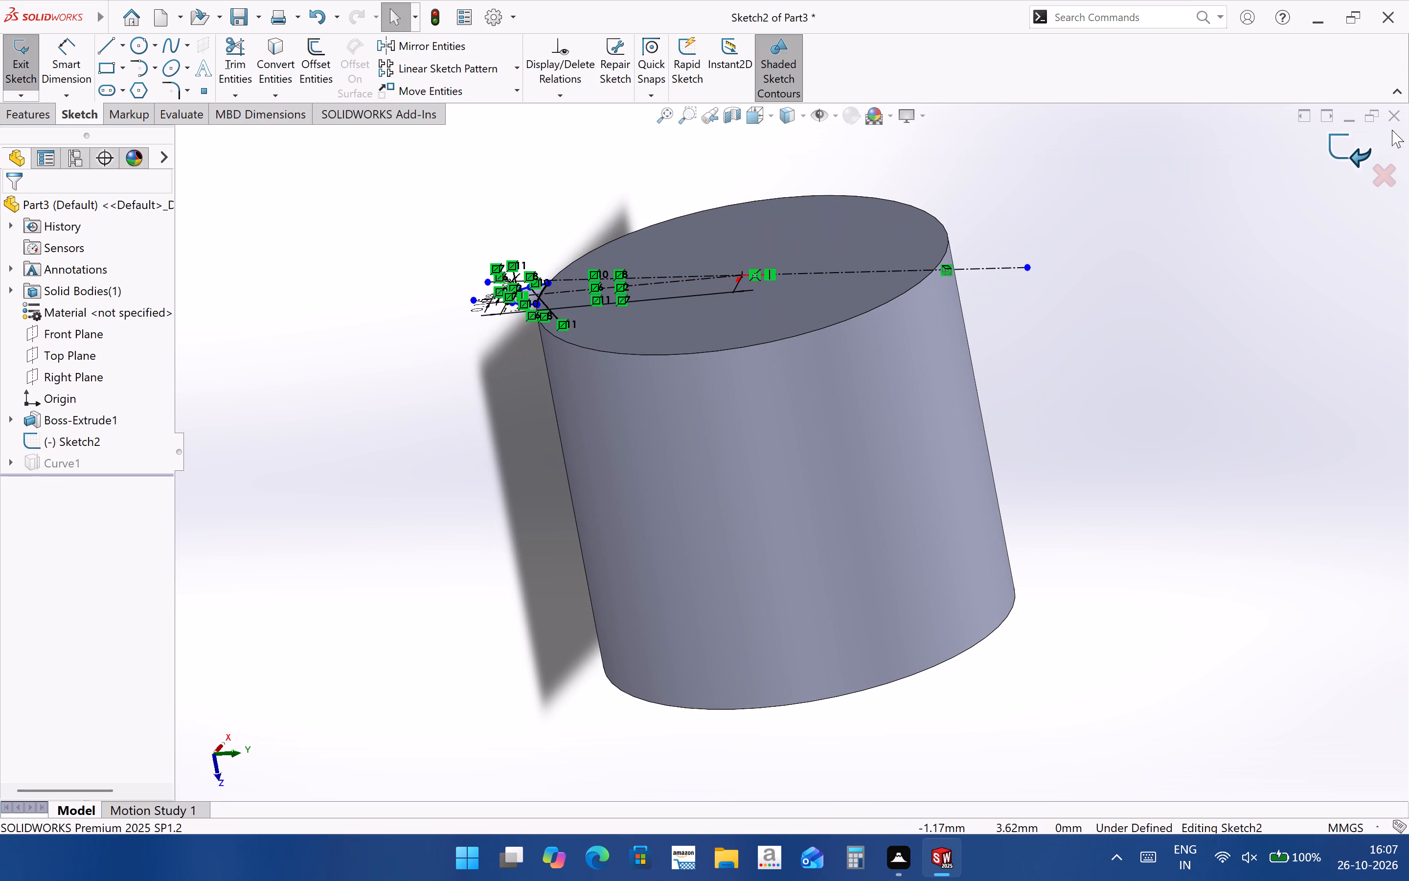
middle_drag(786, 462, 839, 523)
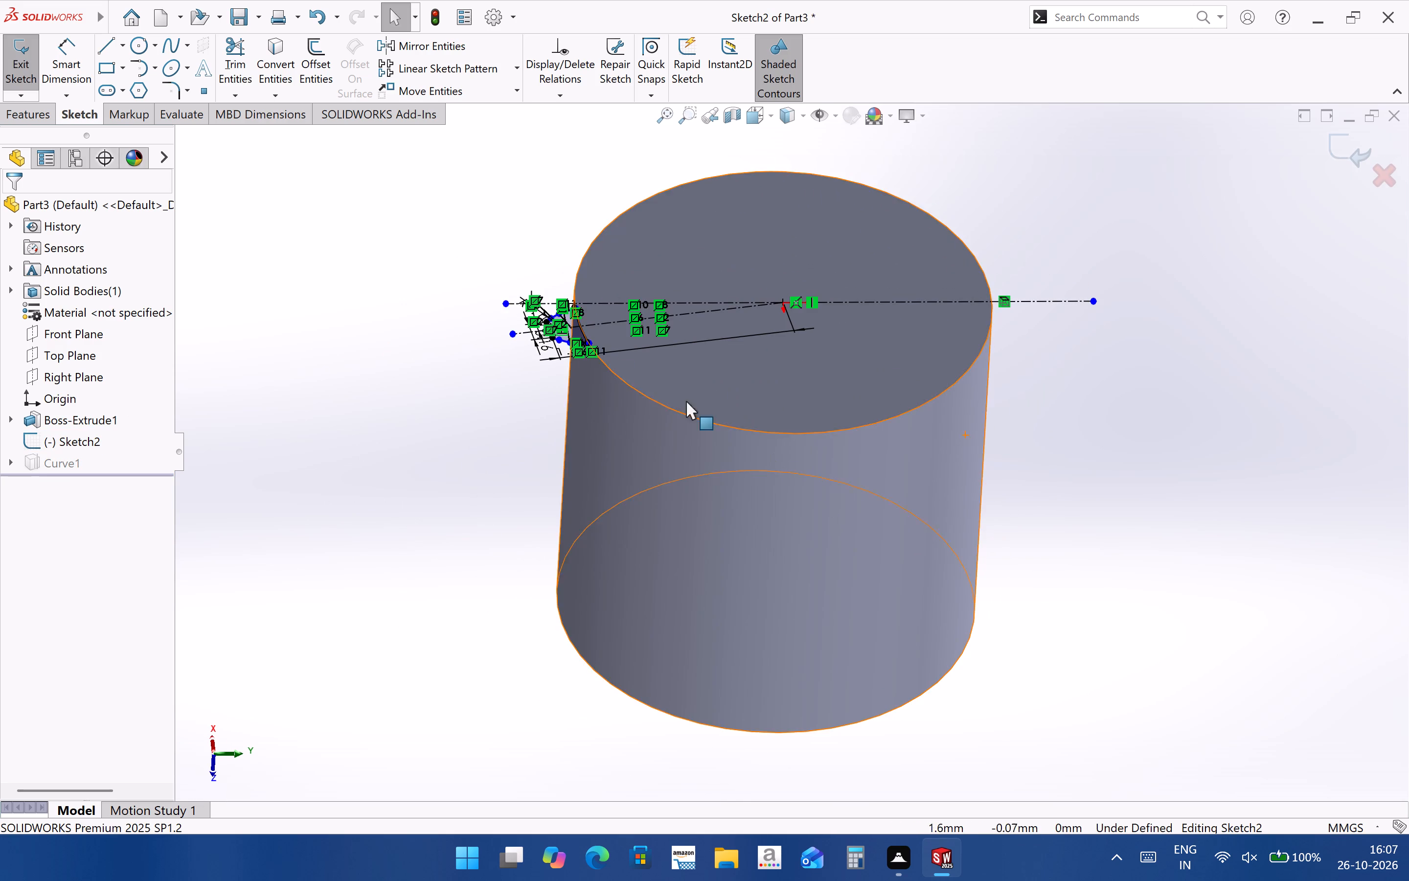
scroll(752, 394, down, 6)
drag(376, 244, 563, 375)
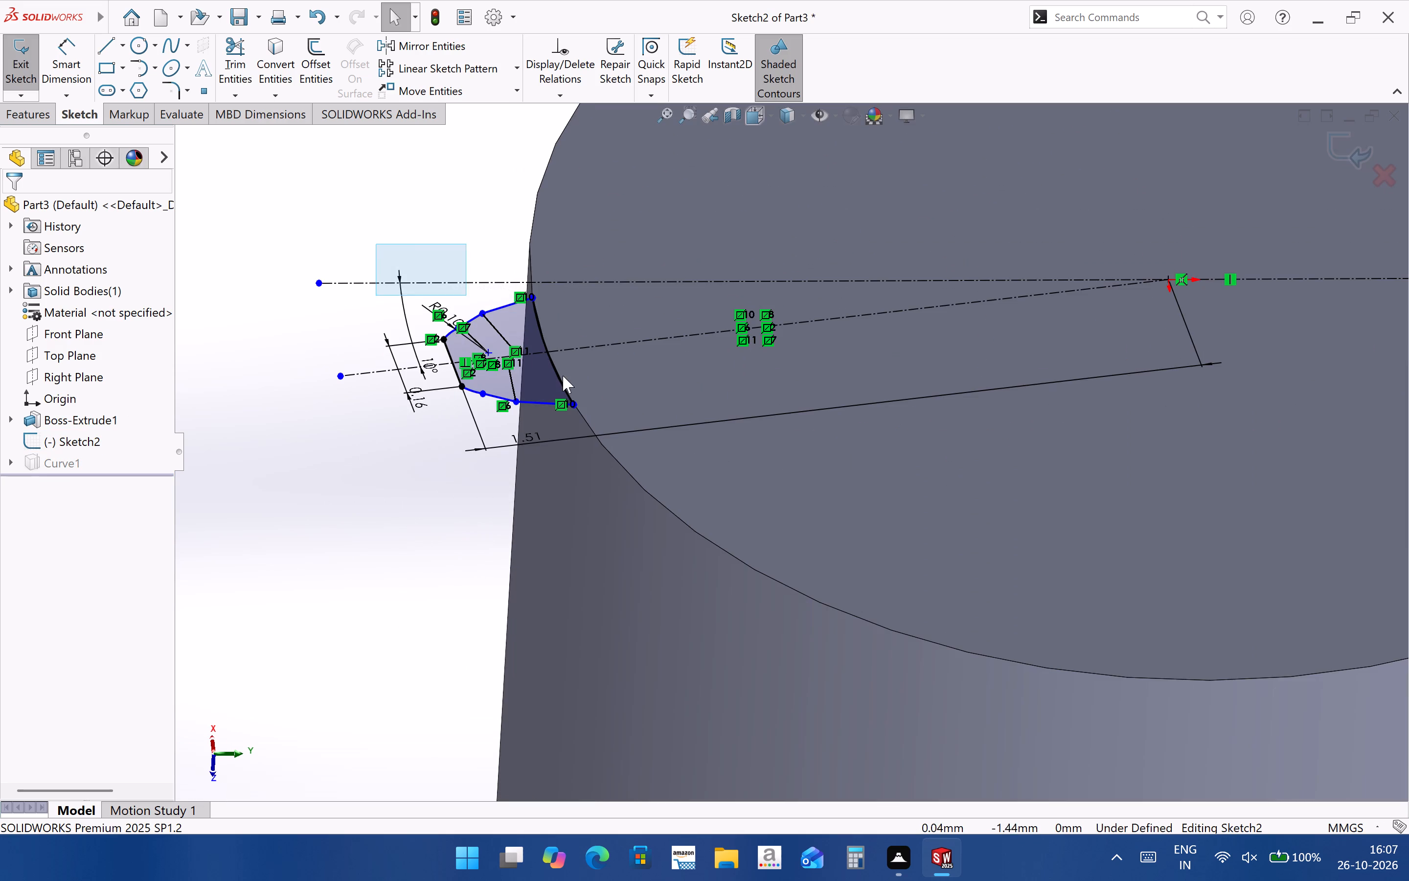
drag(563, 375, 634, 473)
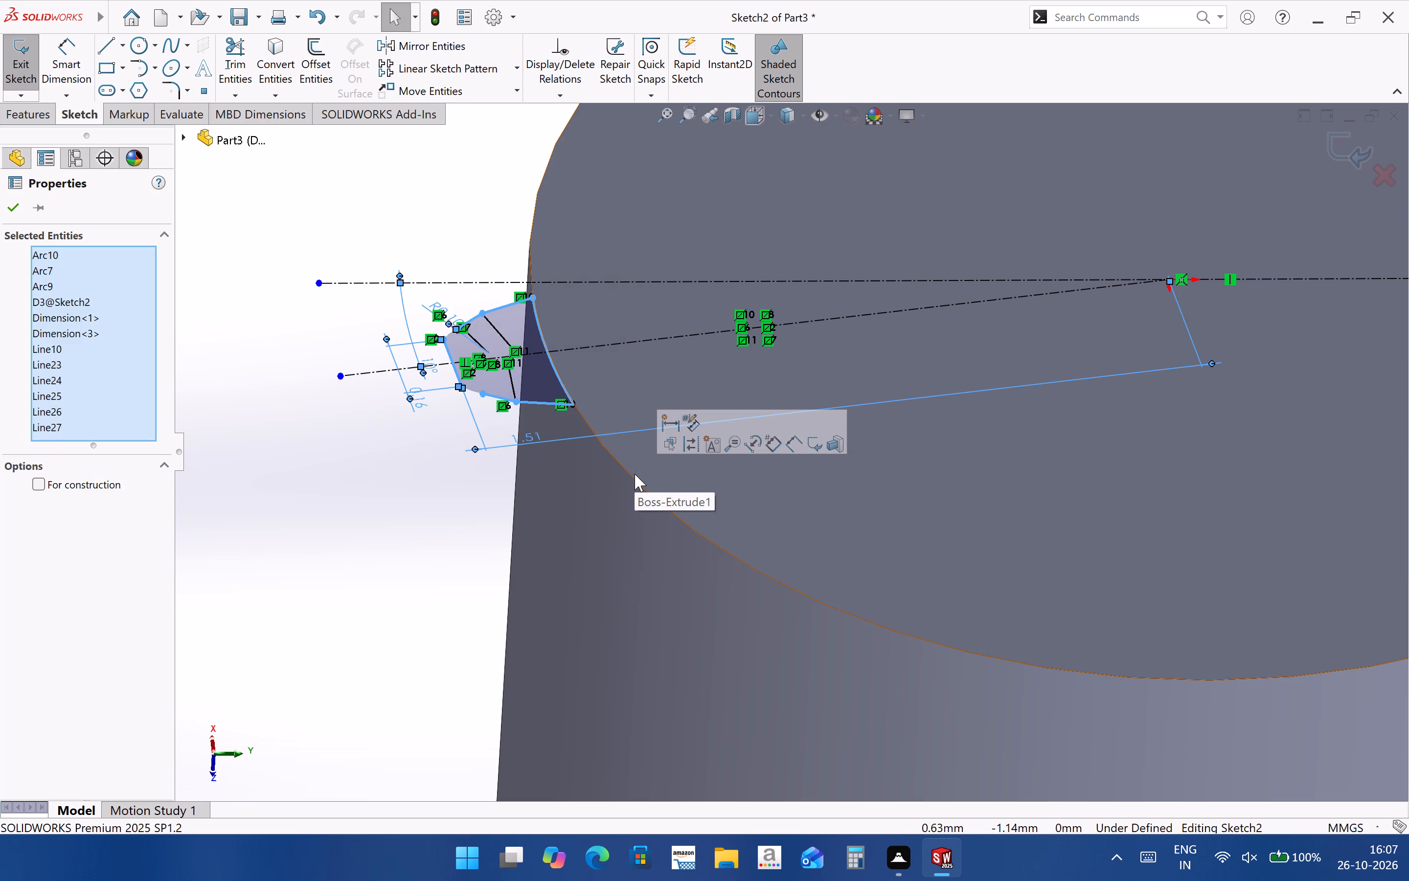
key(ctrl+c)
click(325, 509)
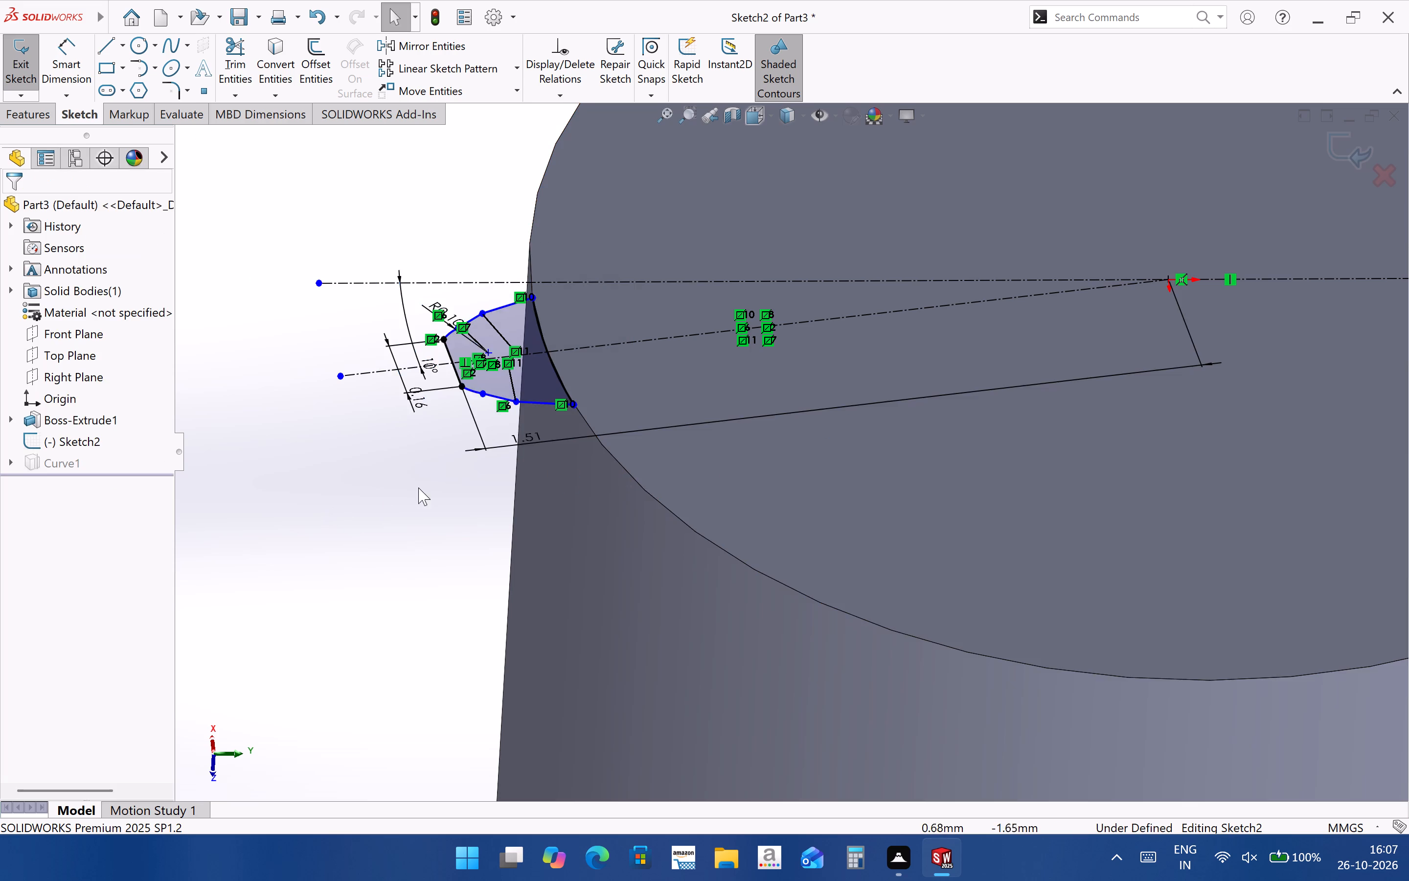
scroll(458, 482, up, 8)
click(1346, 139)
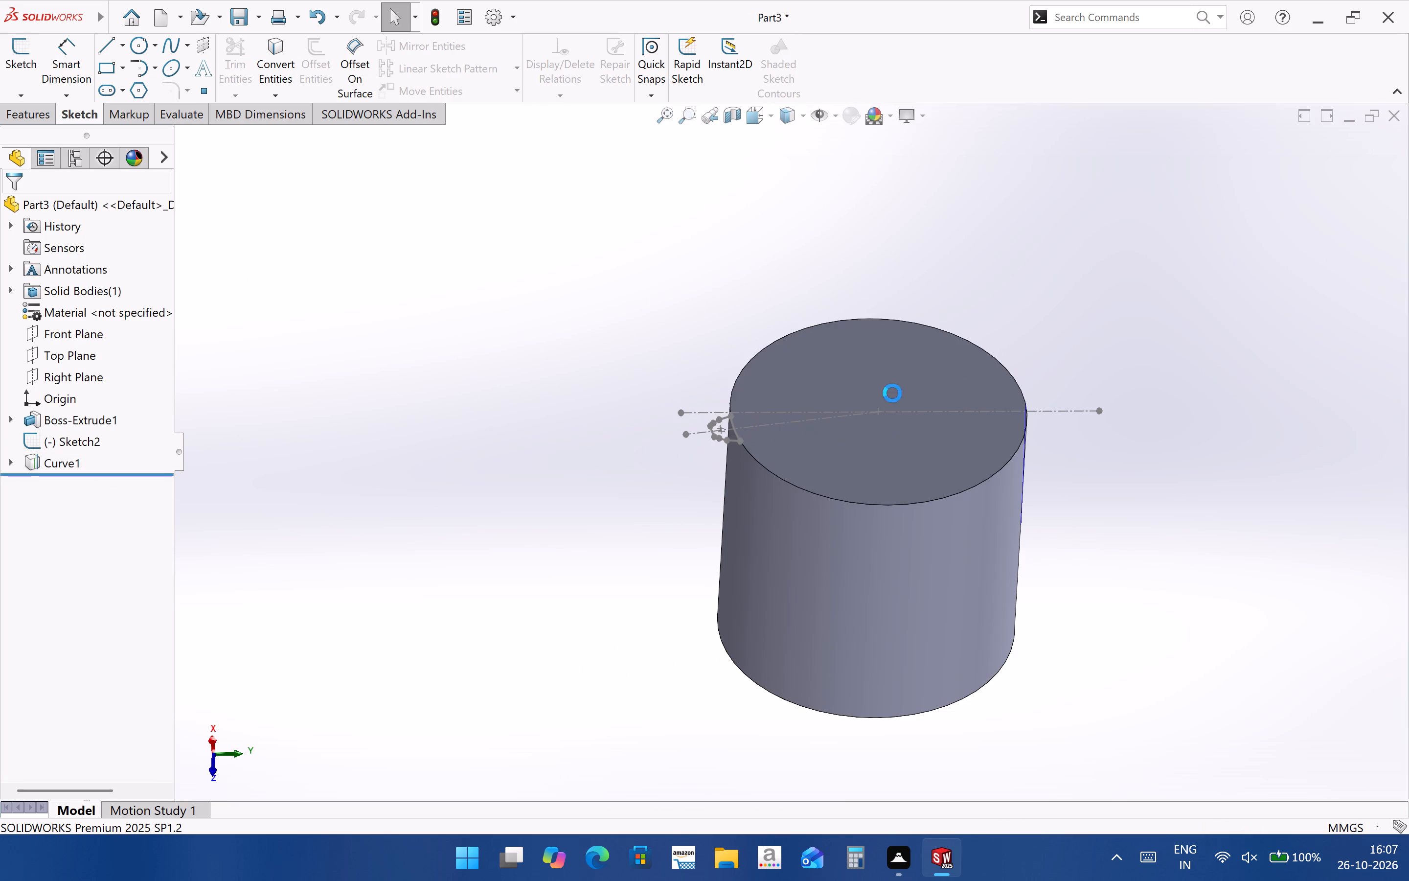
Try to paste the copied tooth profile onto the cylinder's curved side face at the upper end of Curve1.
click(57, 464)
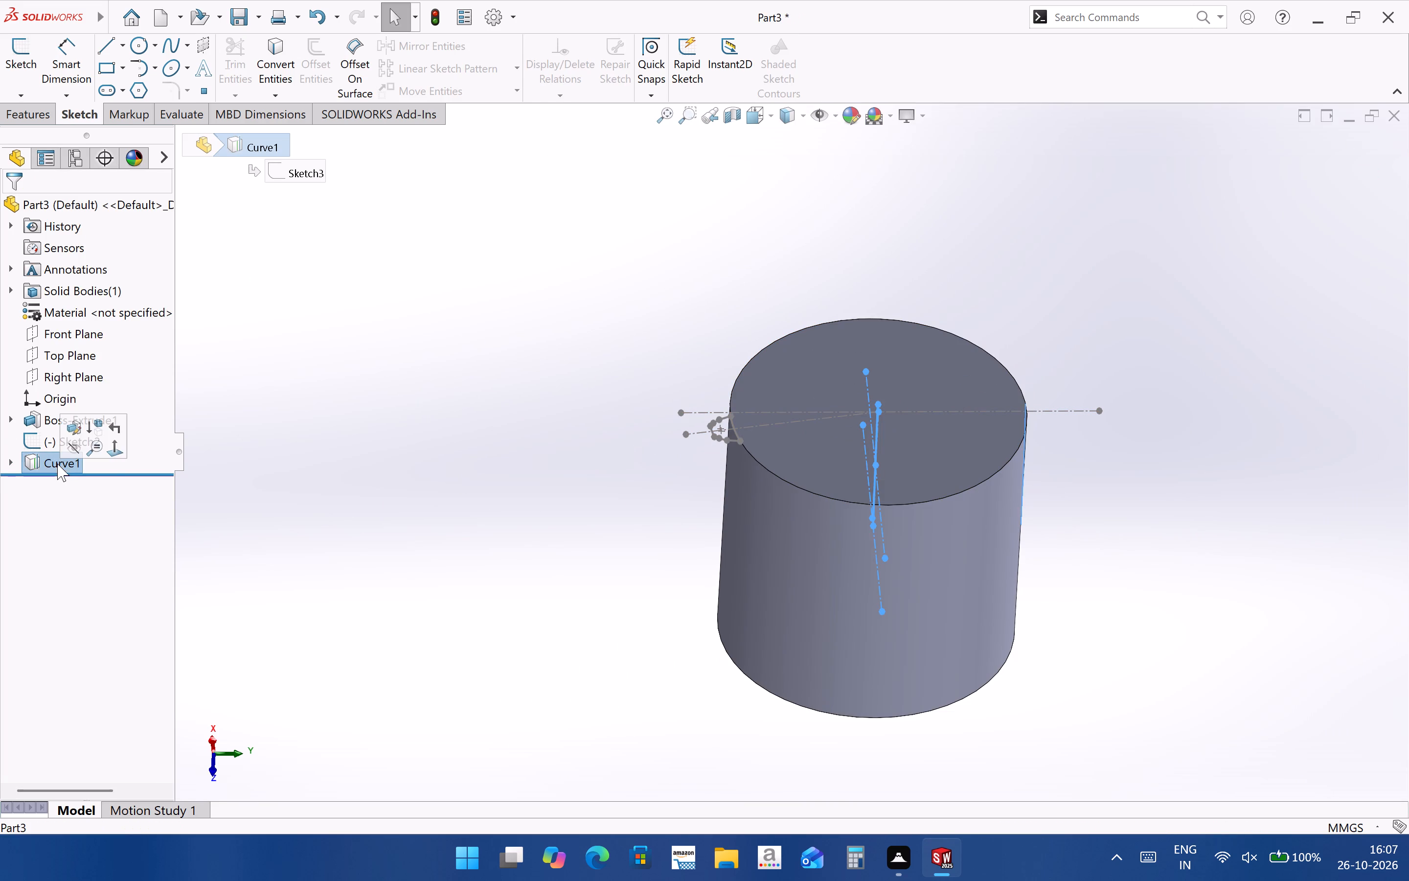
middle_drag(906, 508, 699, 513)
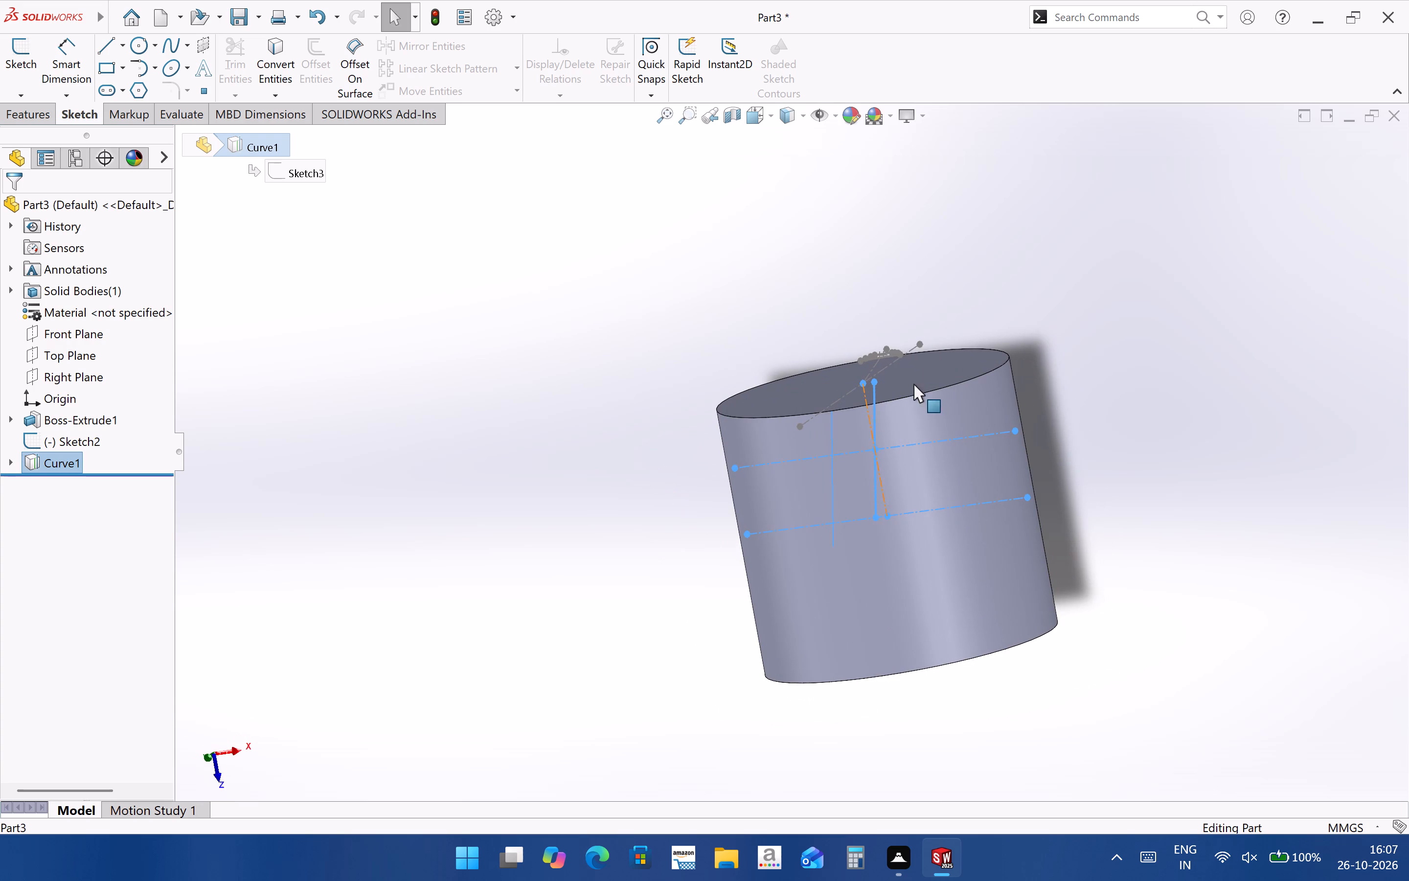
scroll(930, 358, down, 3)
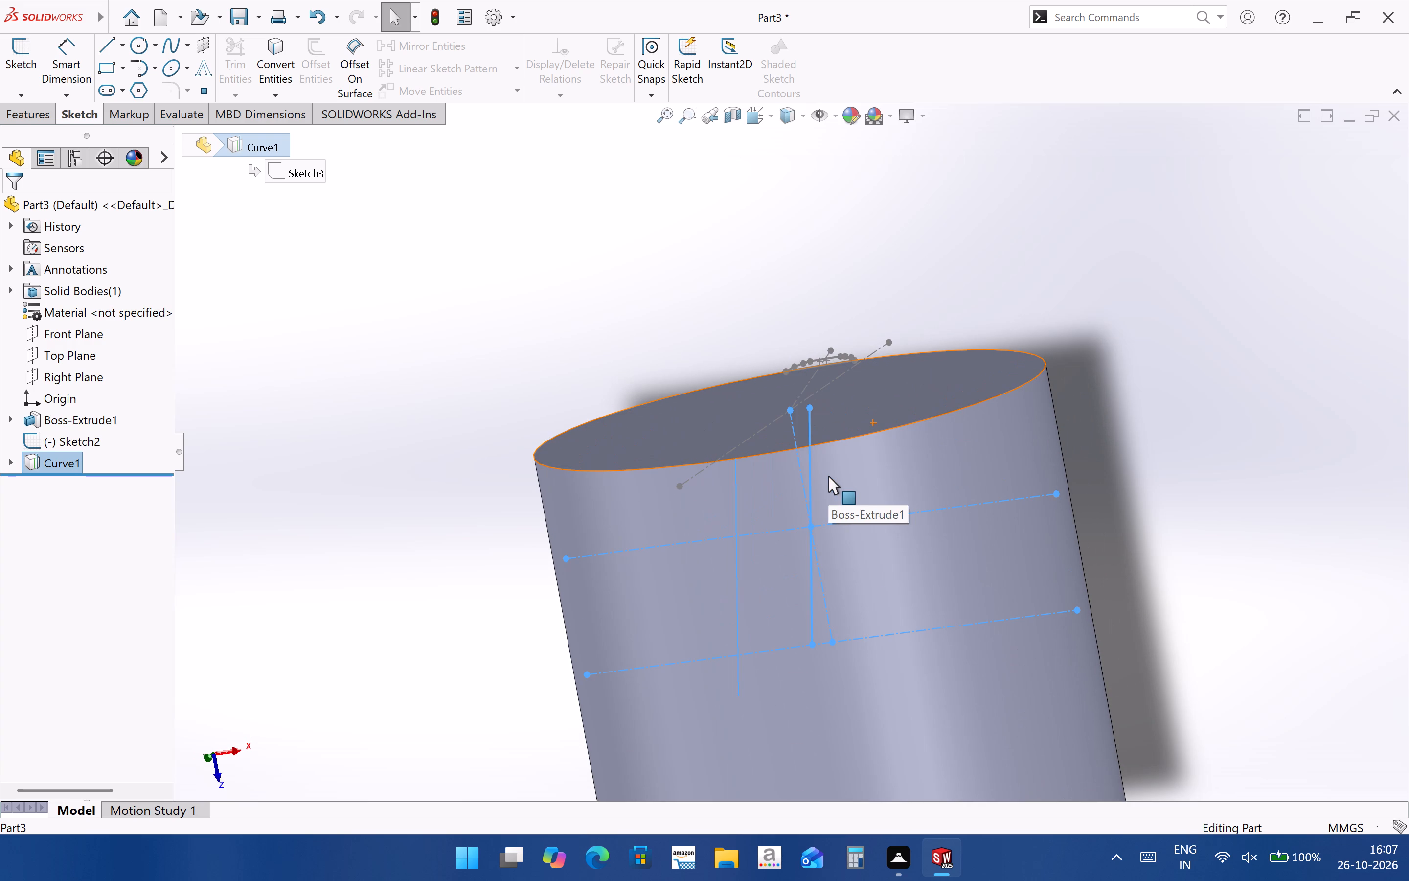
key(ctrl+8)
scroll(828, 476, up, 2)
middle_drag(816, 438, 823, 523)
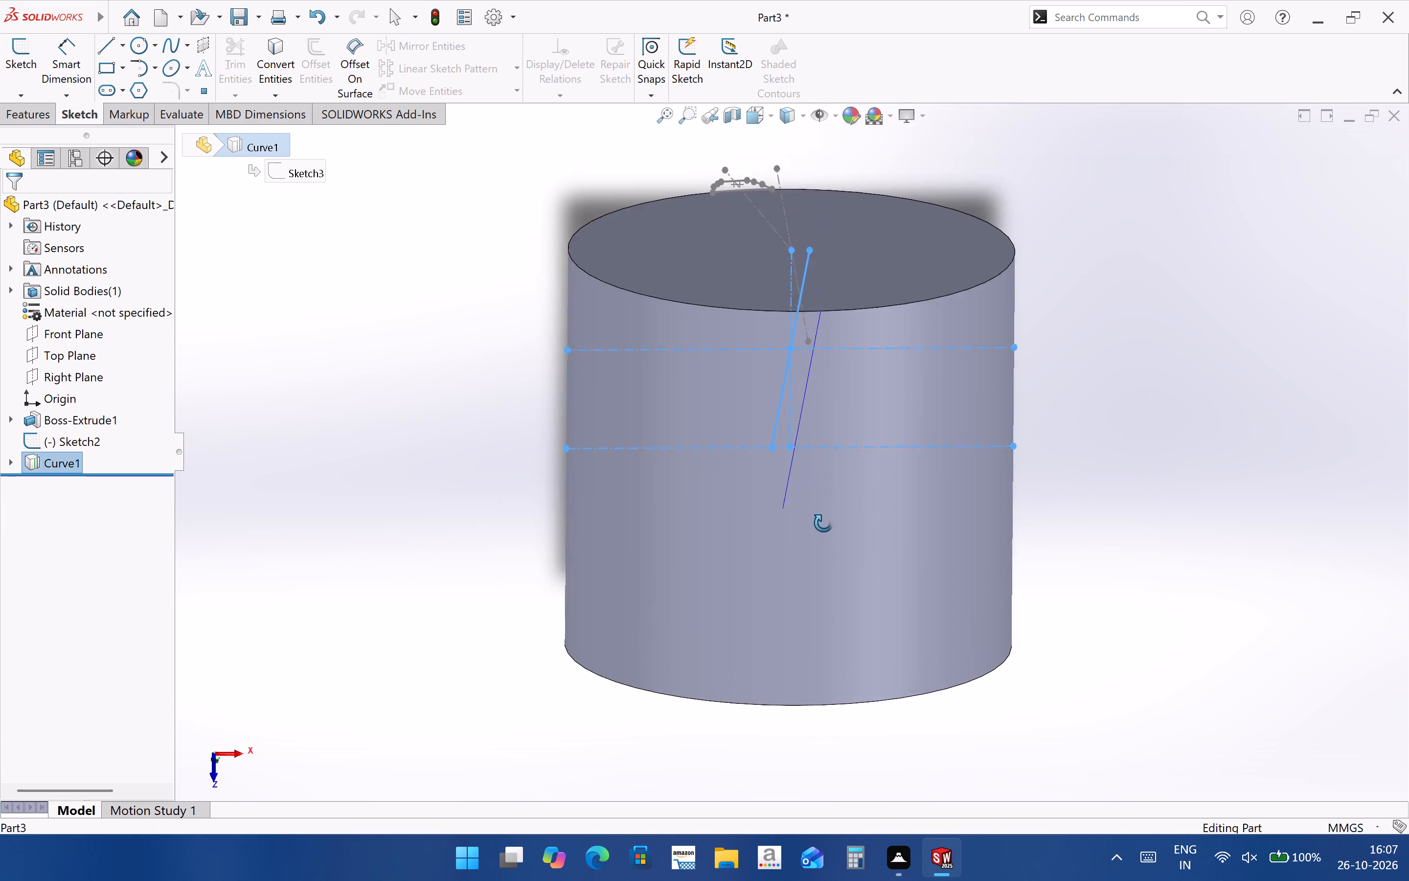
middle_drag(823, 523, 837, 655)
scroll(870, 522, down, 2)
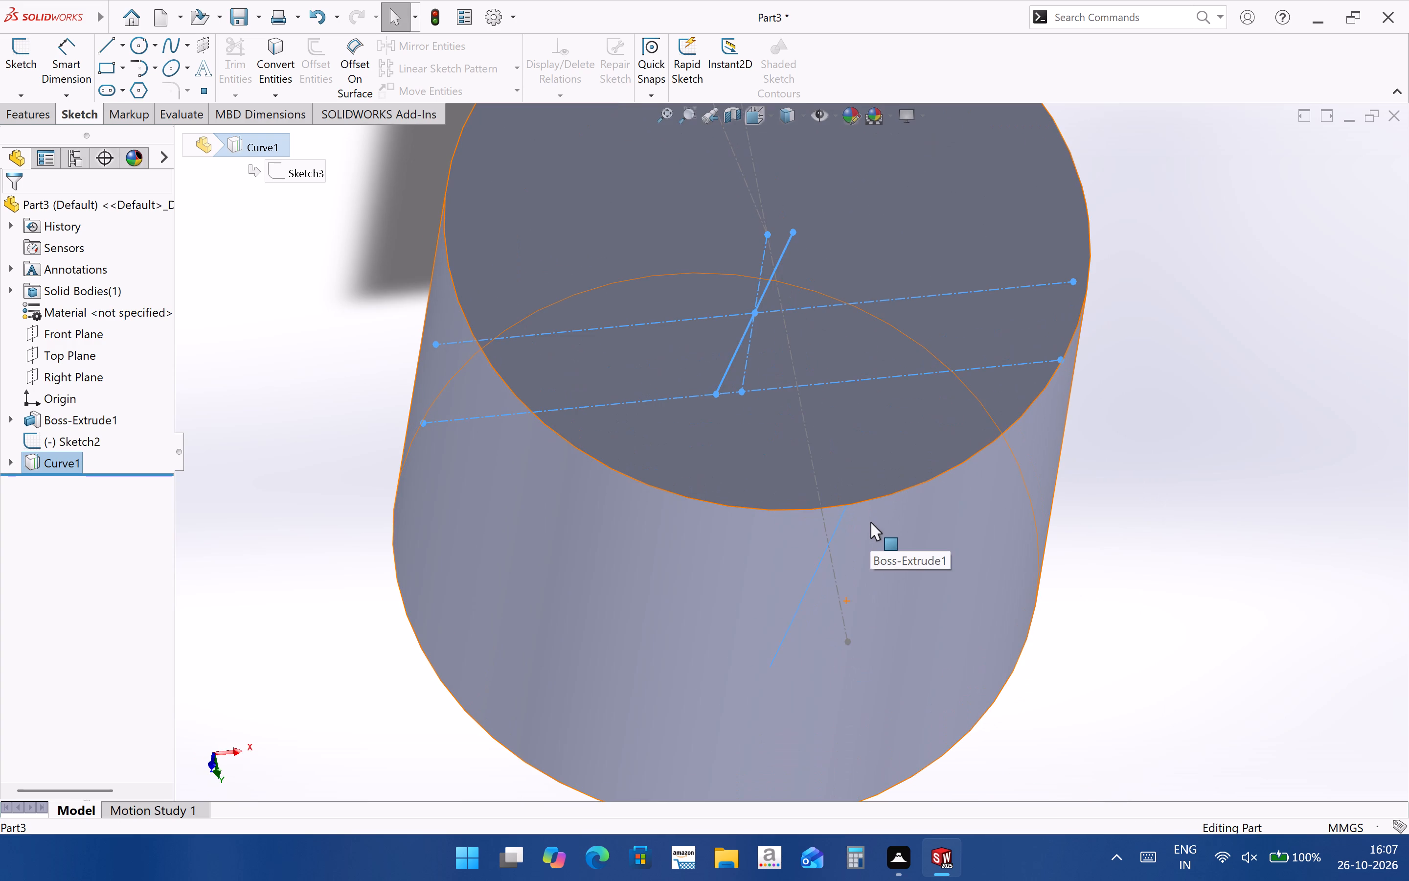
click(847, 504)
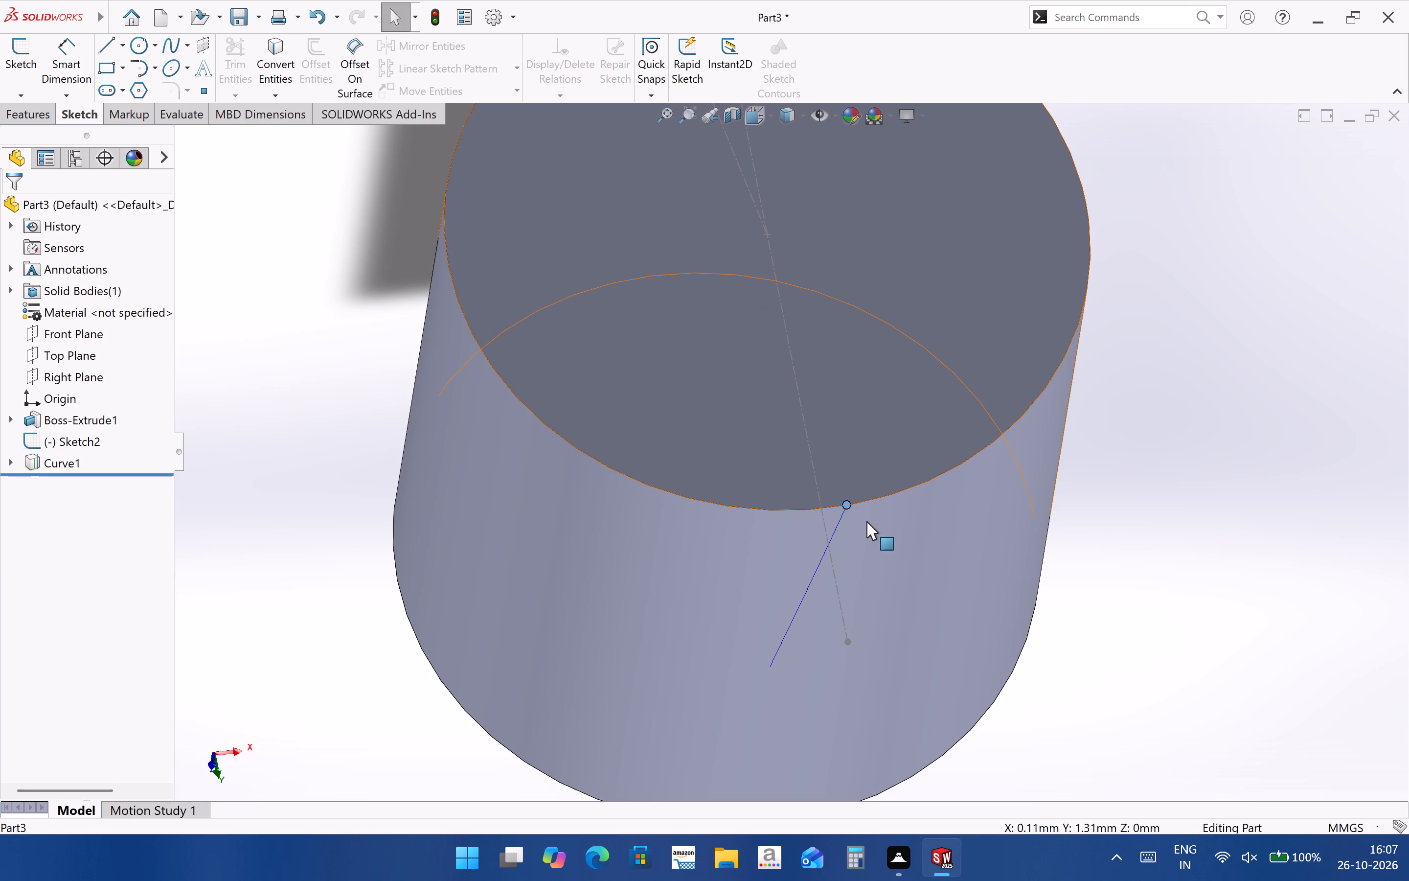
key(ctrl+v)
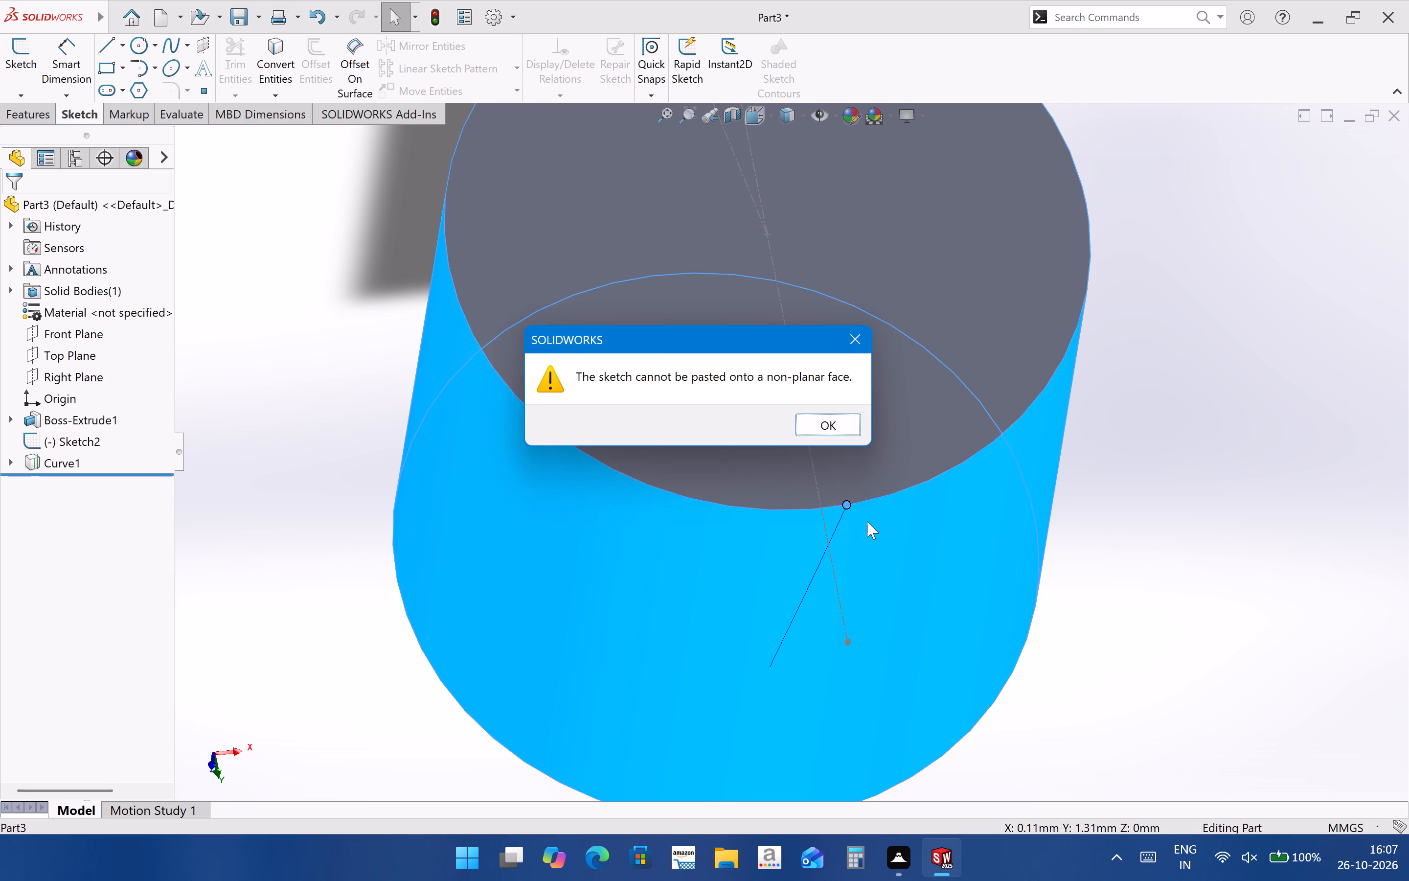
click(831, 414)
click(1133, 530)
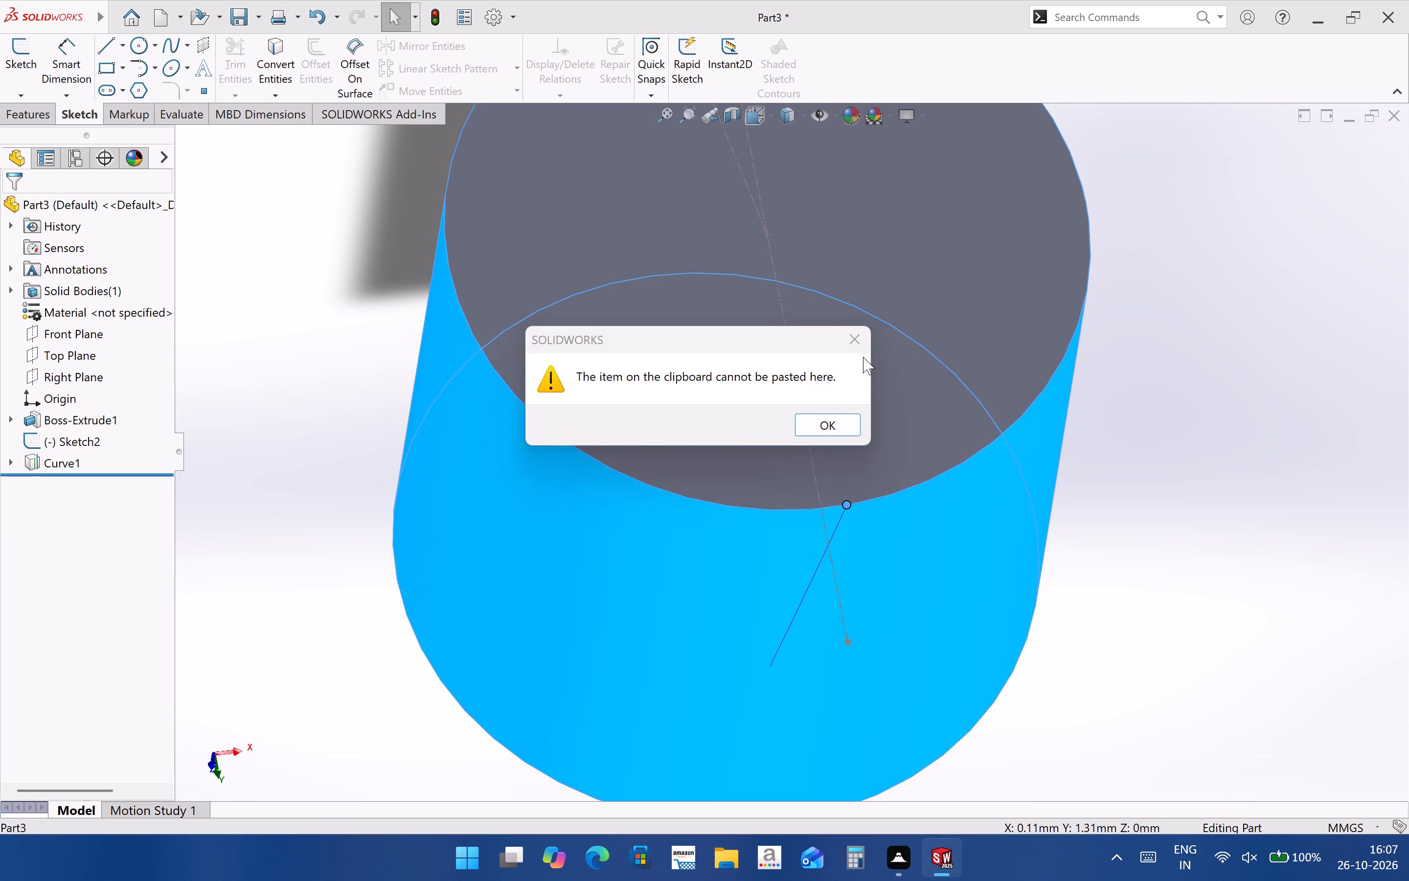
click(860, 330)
Paste the copied tooth profile onto the cylinder's flat top face, close to the upper end of Curve1.
click(889, 427)
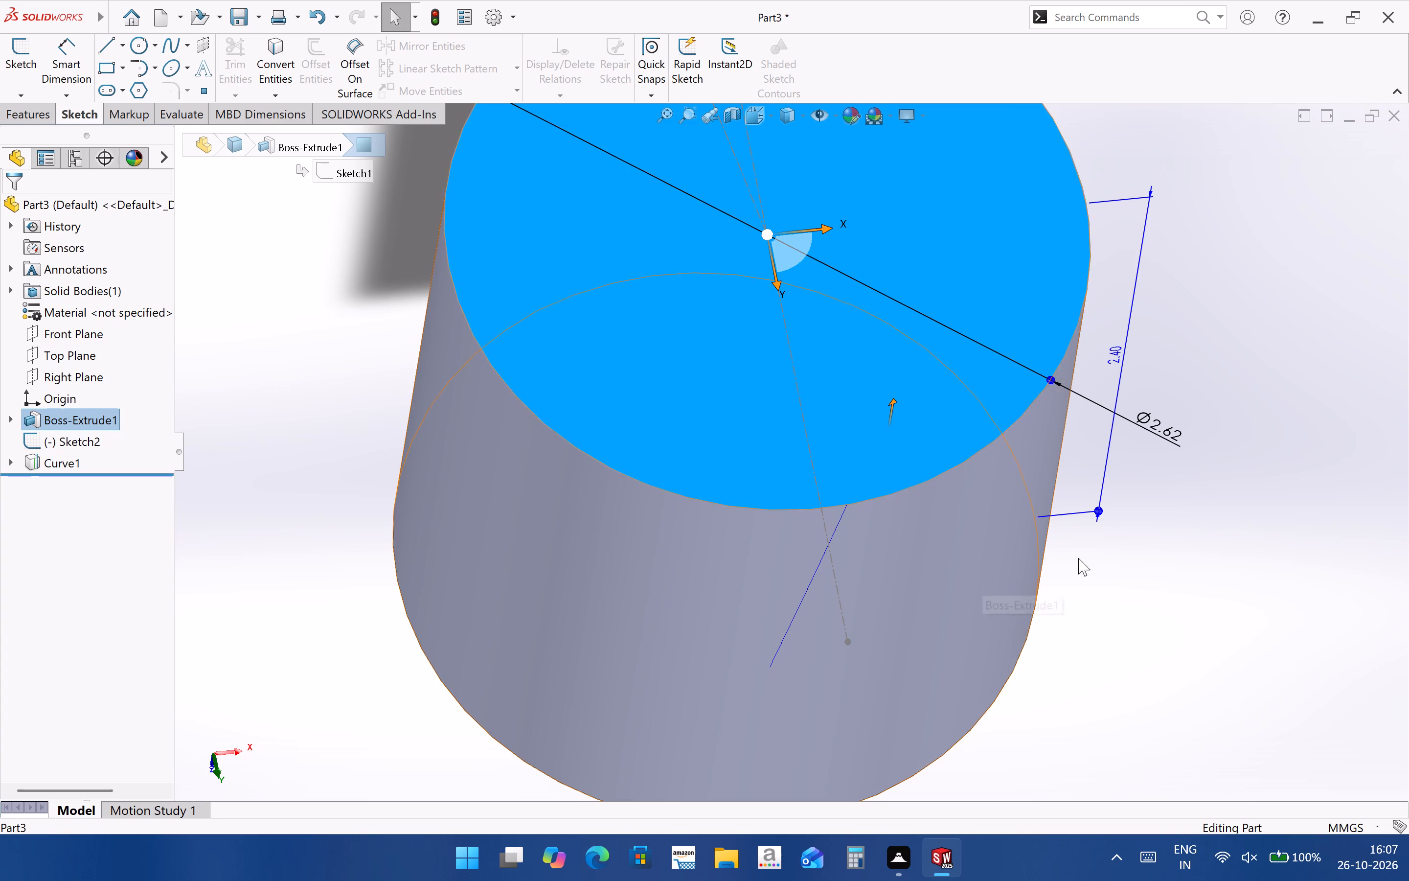
click(1318, 530)
click(859, 480)
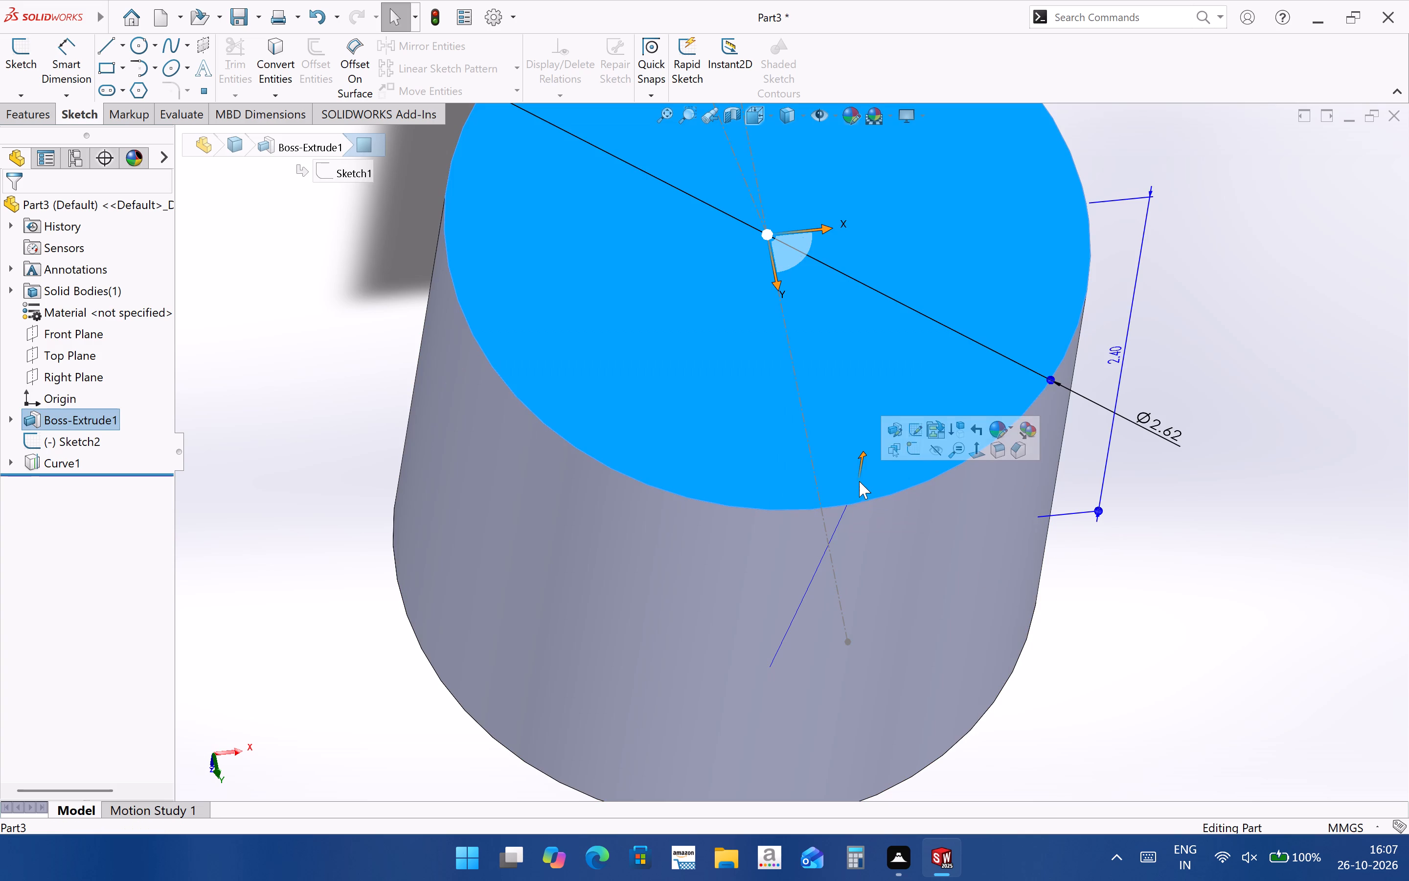
key(ctrl+v)
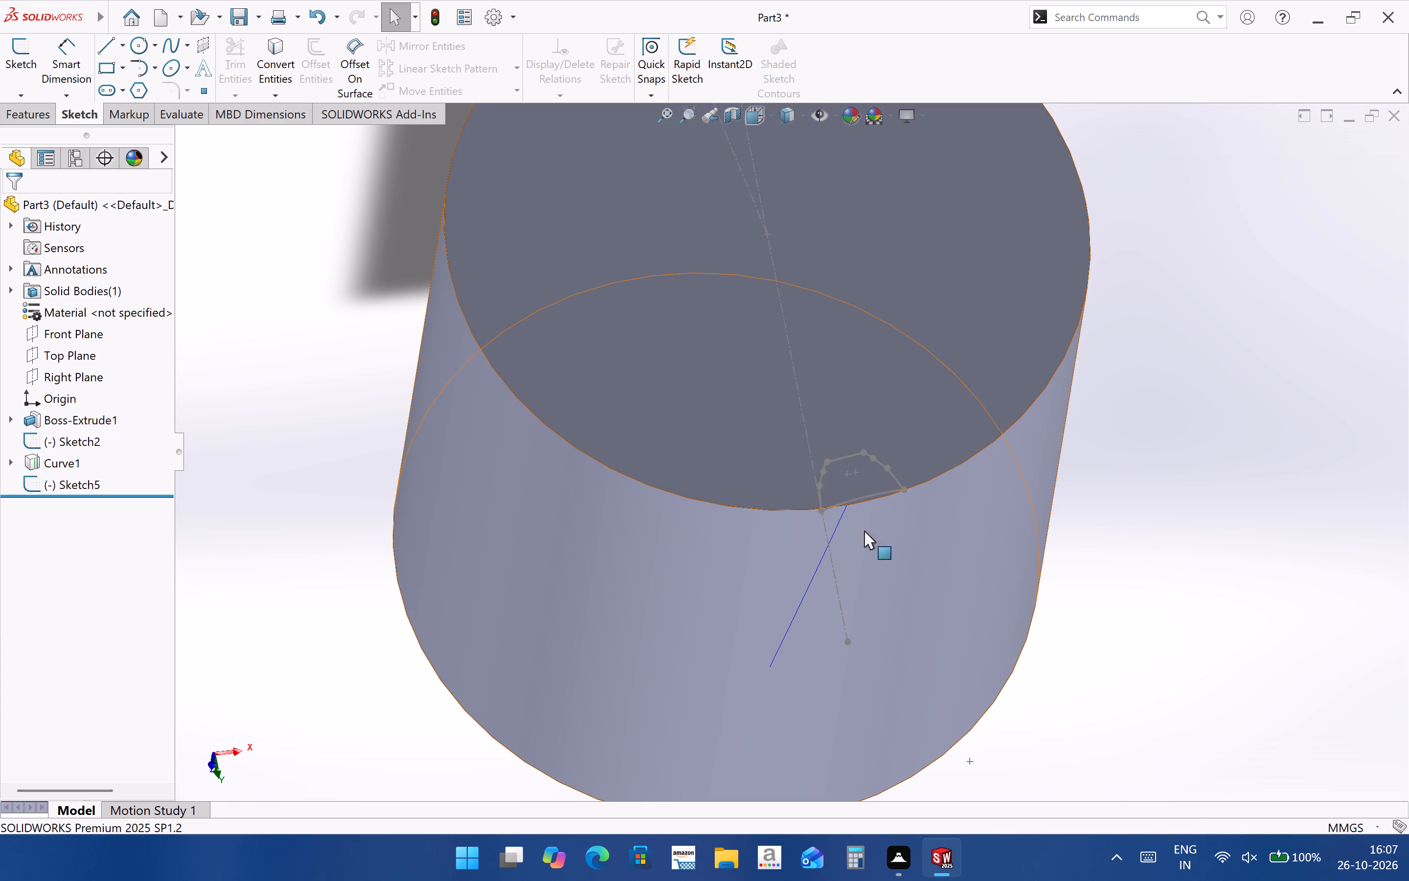
scroll(862, 511, down, 4)
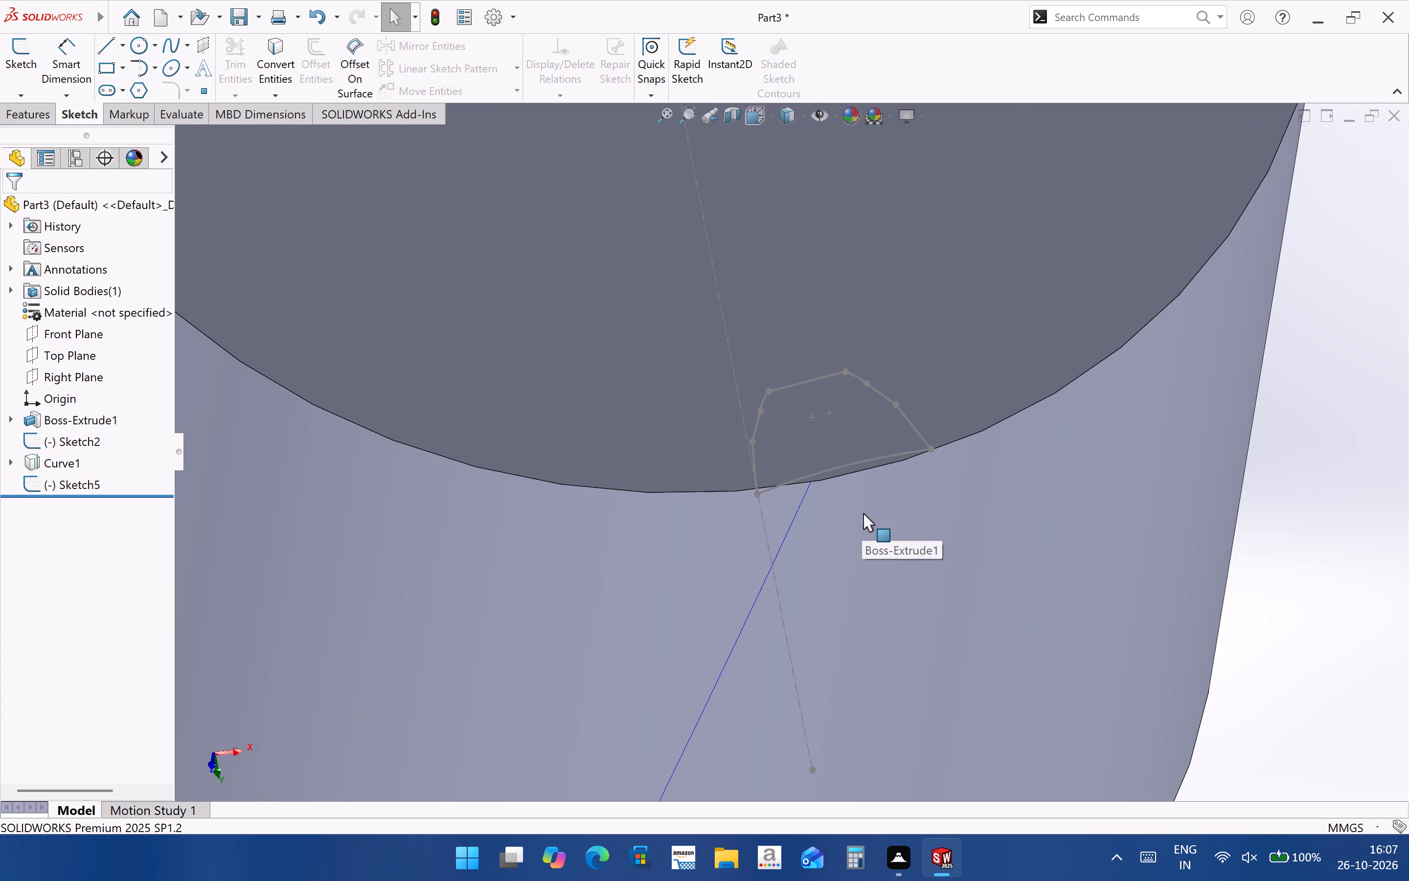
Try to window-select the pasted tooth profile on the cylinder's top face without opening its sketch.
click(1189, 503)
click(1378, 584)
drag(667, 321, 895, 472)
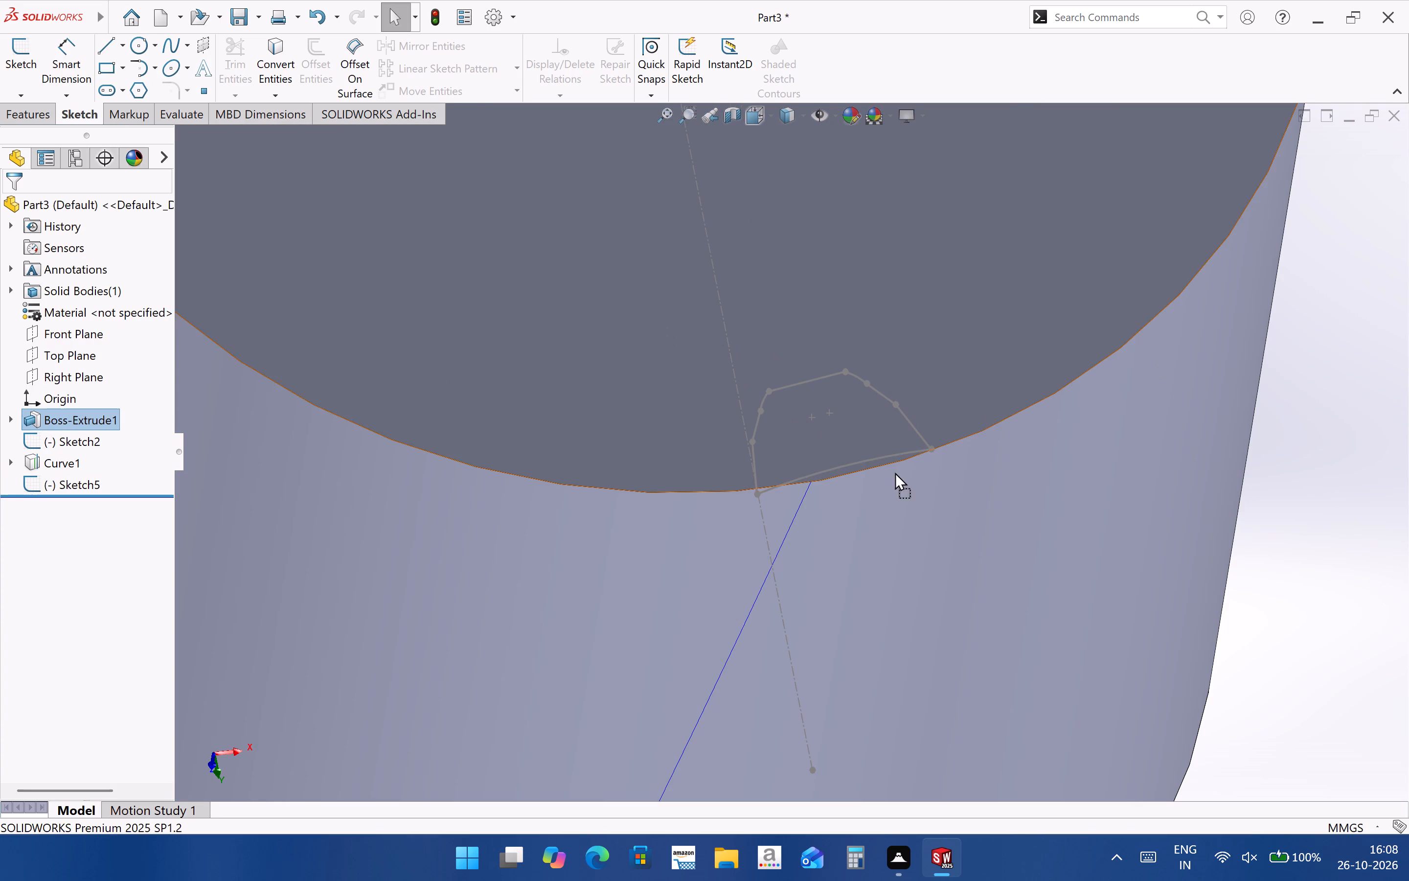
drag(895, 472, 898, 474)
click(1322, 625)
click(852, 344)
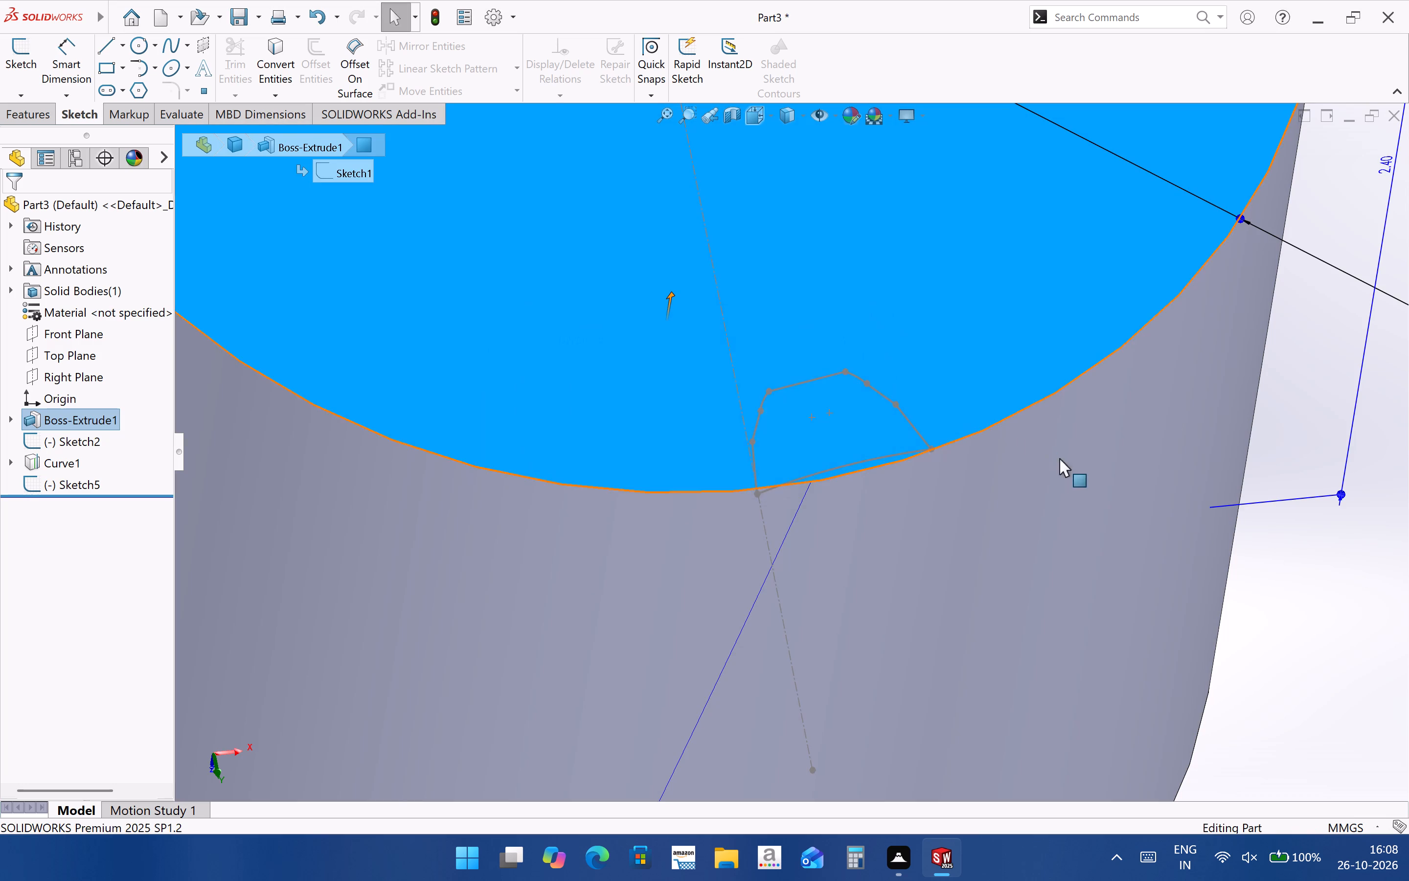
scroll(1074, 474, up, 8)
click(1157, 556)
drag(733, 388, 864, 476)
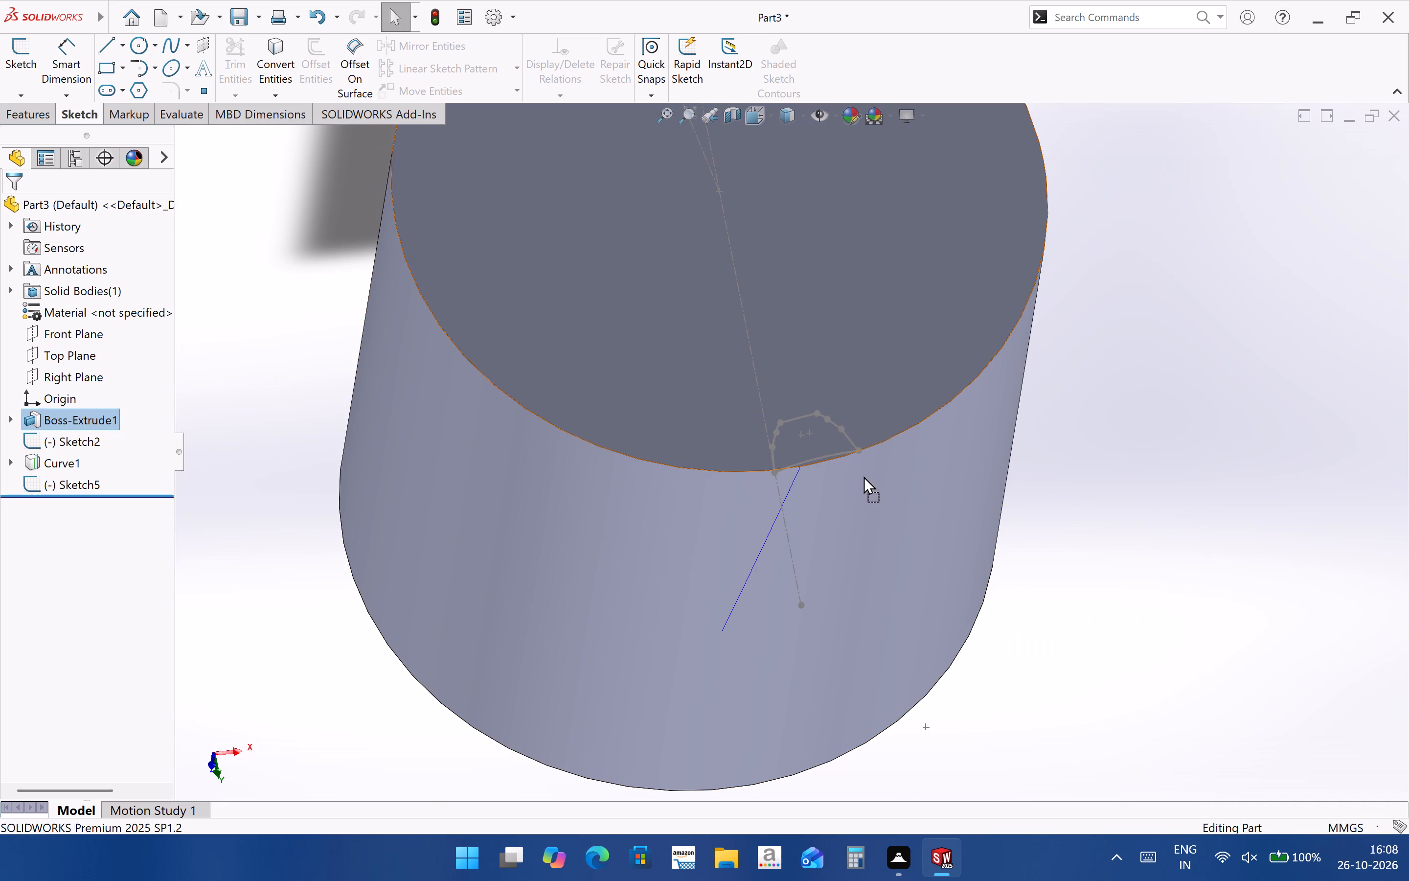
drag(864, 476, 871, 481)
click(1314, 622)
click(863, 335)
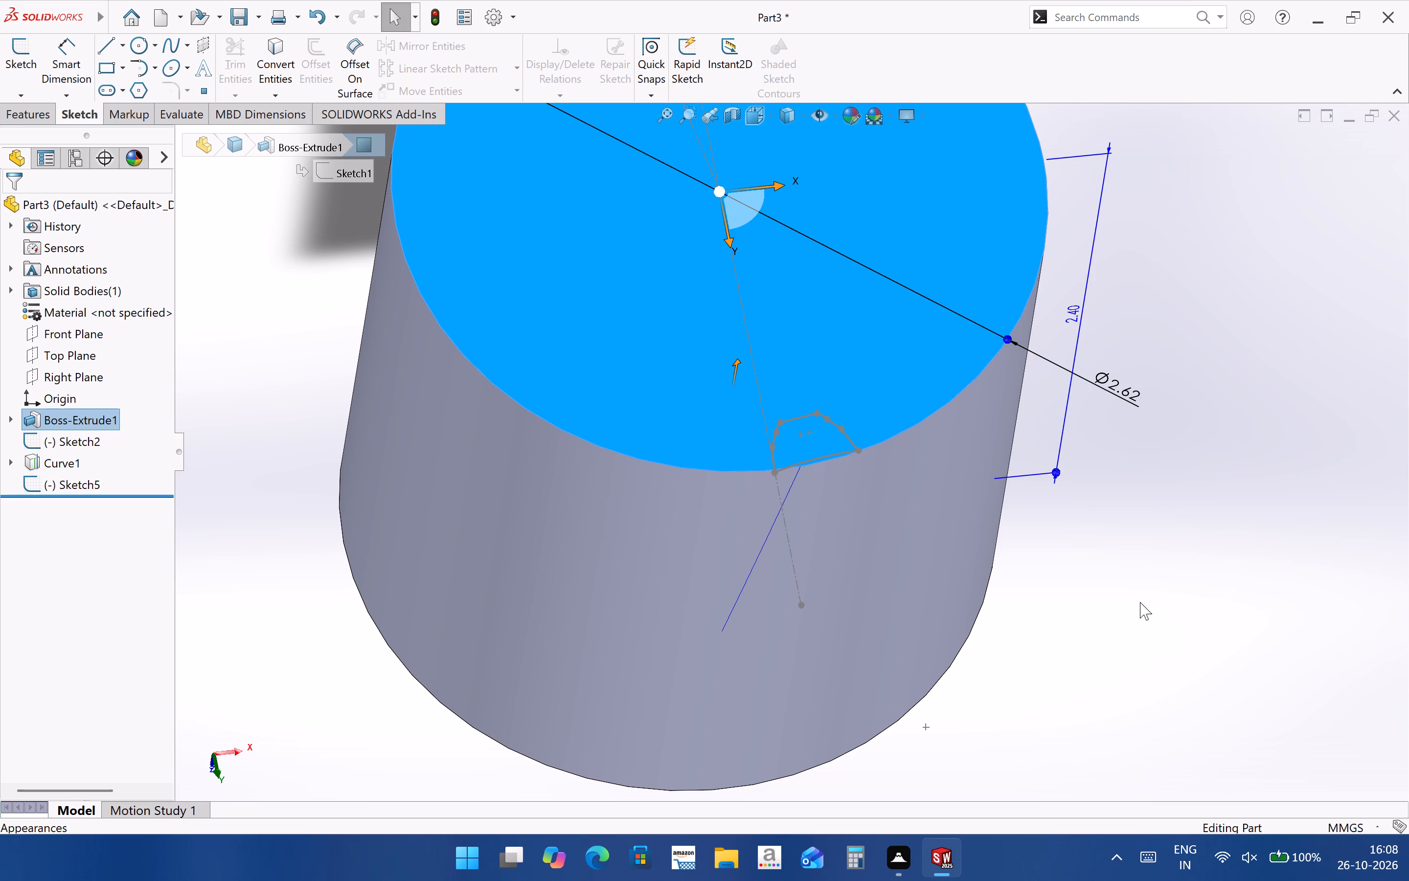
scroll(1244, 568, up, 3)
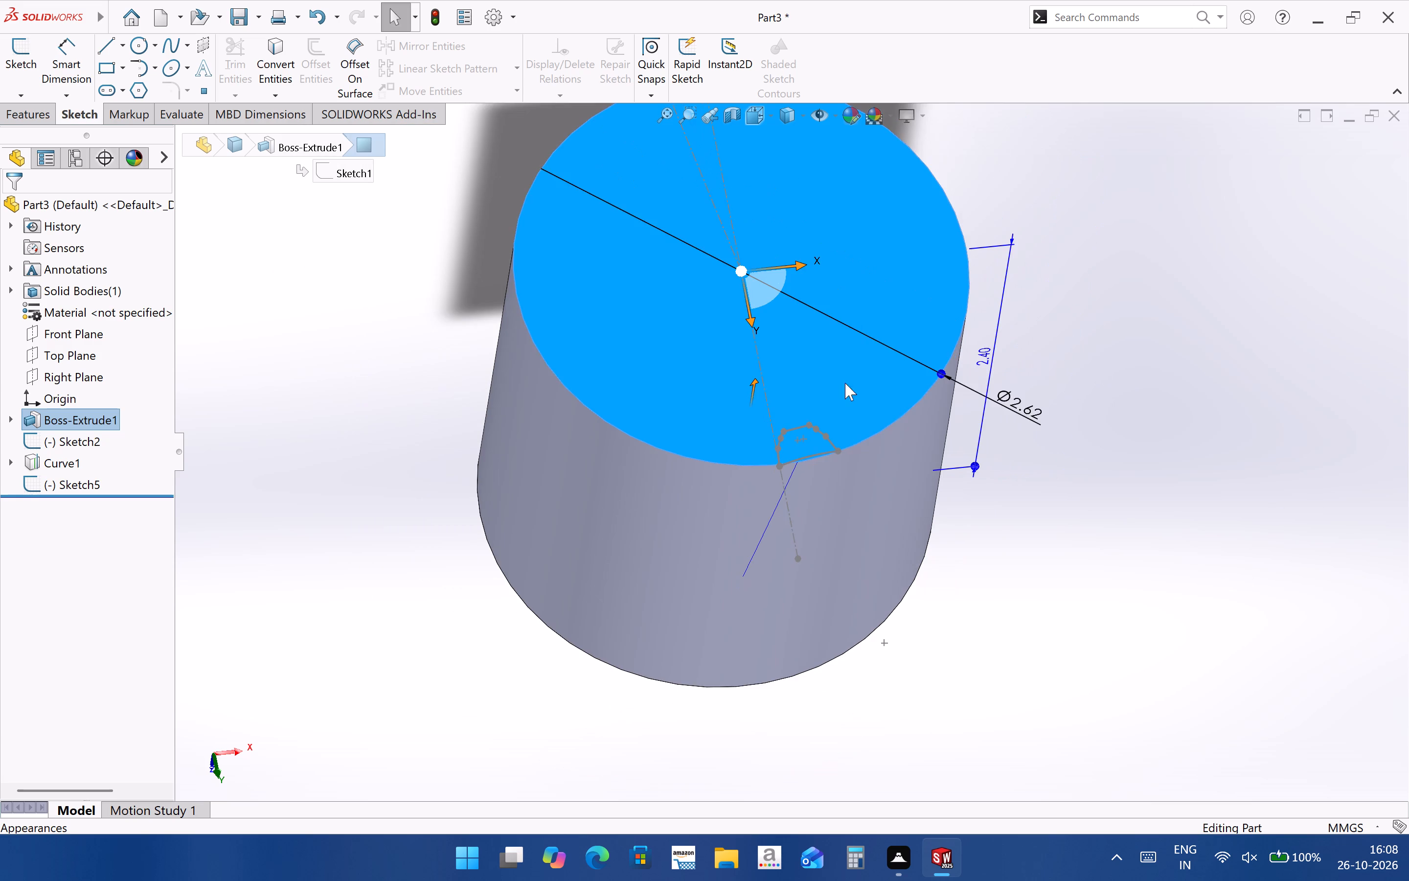
Open Sketch5, which holds the pasted tooth profile on the cylinder's flat face, for editing in a normal view.
click(1107, 517)
click(77, 485)
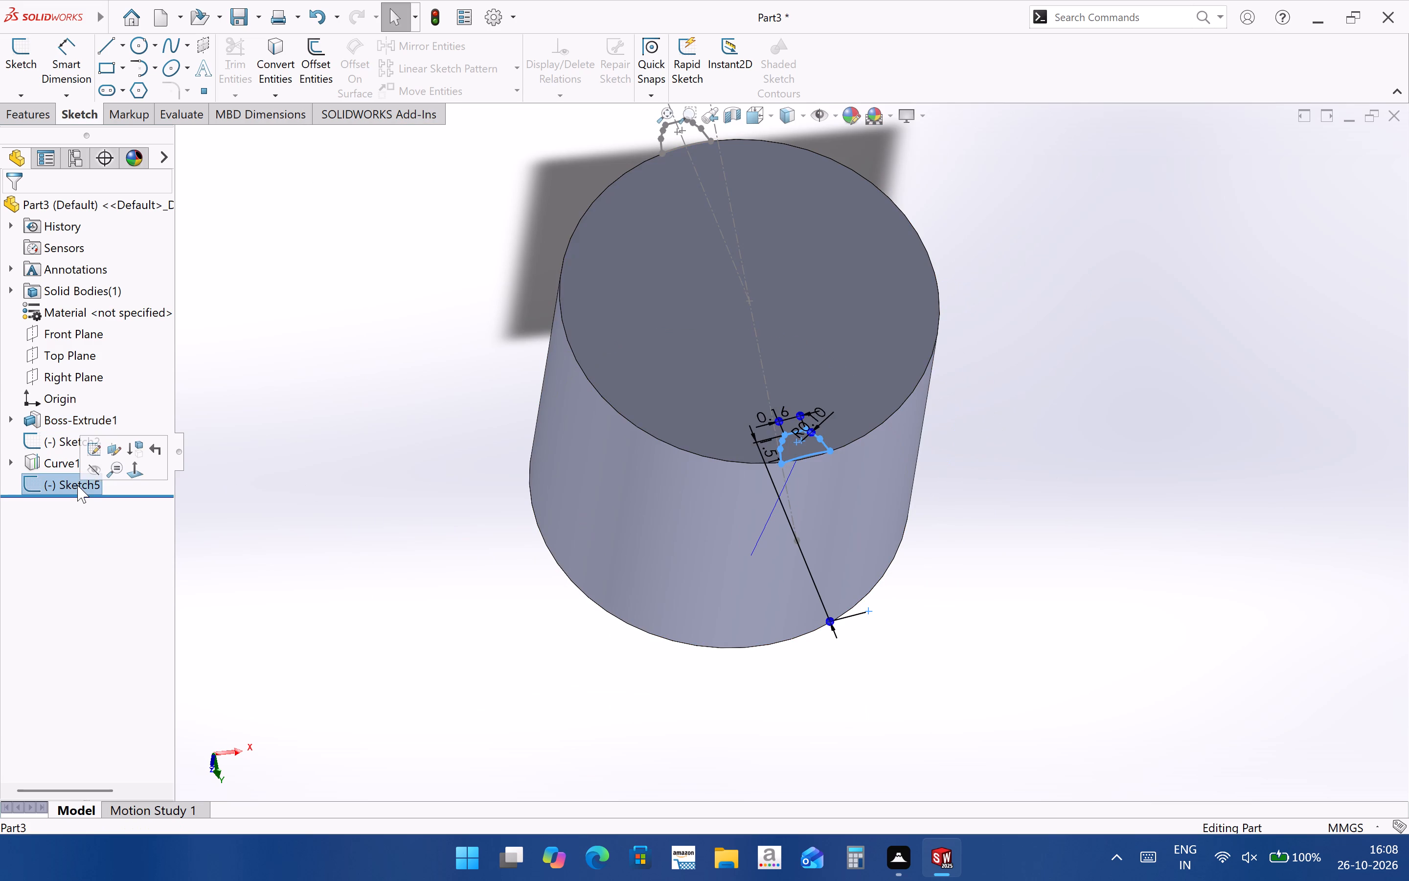
click(91, 457)
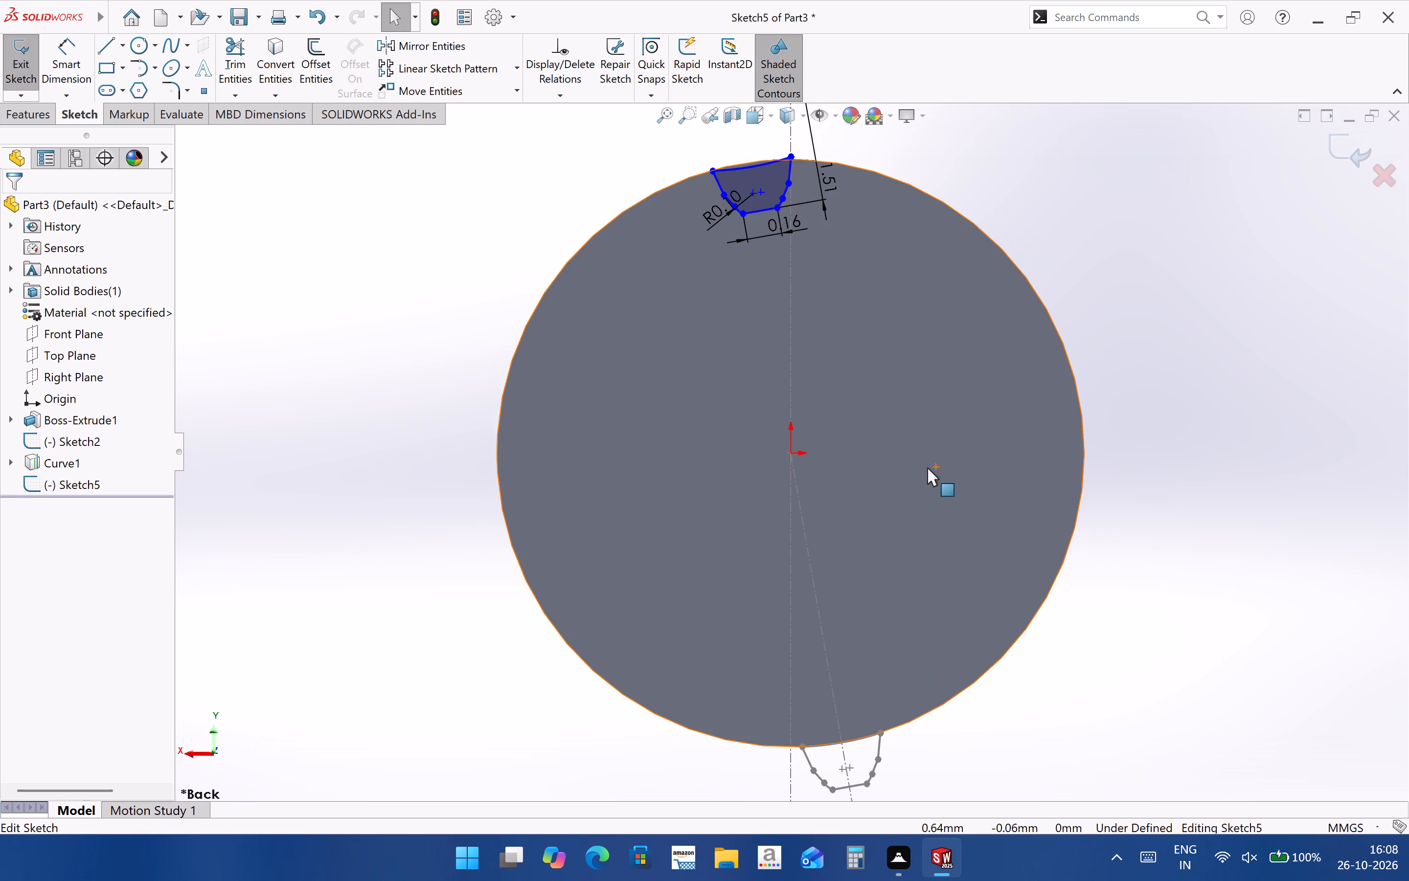
scroll(829, 562, up, 1)
click(1241, 338)
scroll(809, 148, down, 4)
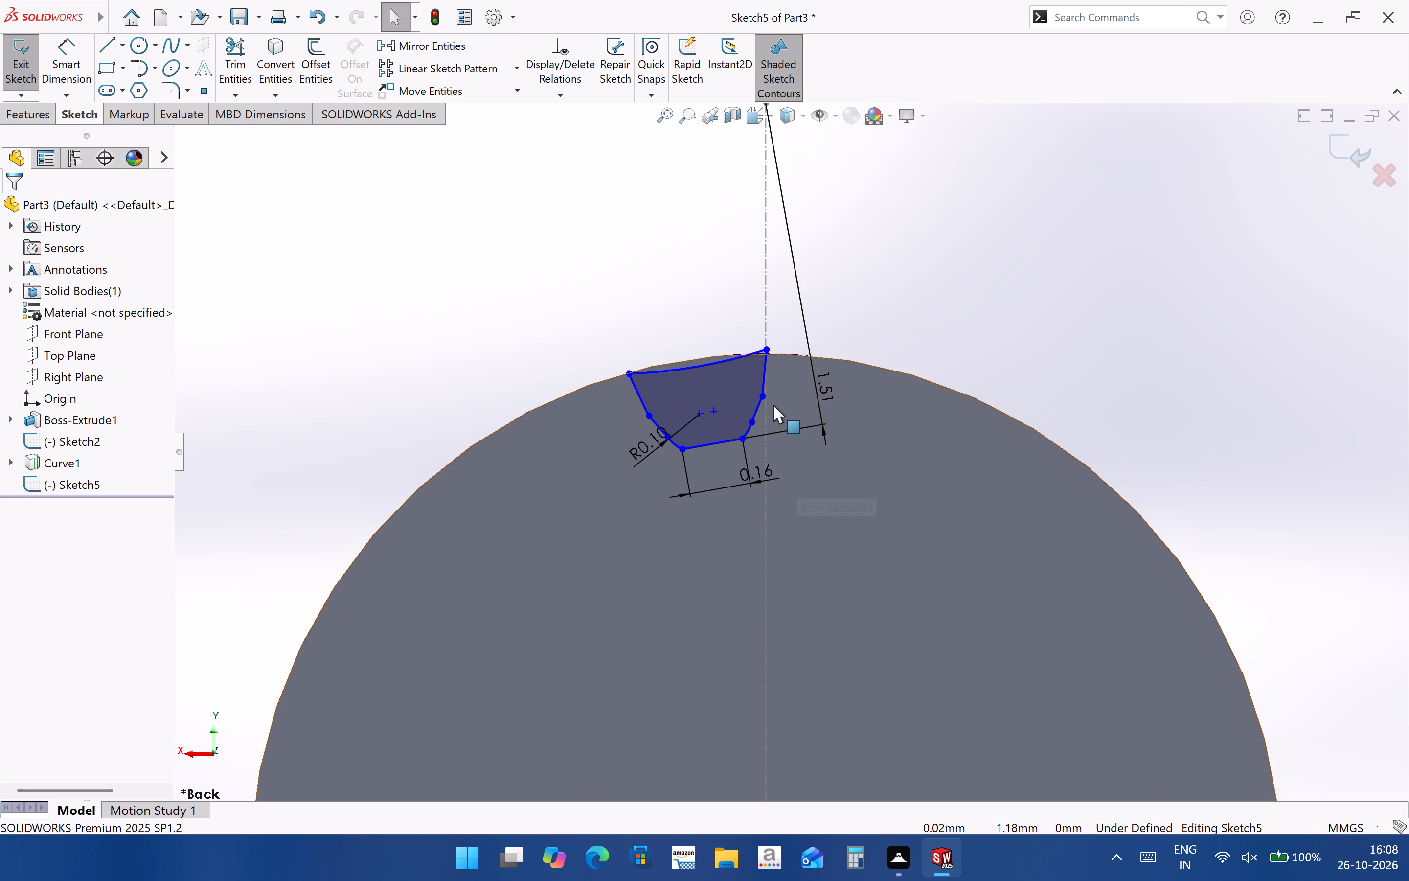
middle_drag(763, 357, 774, 391)
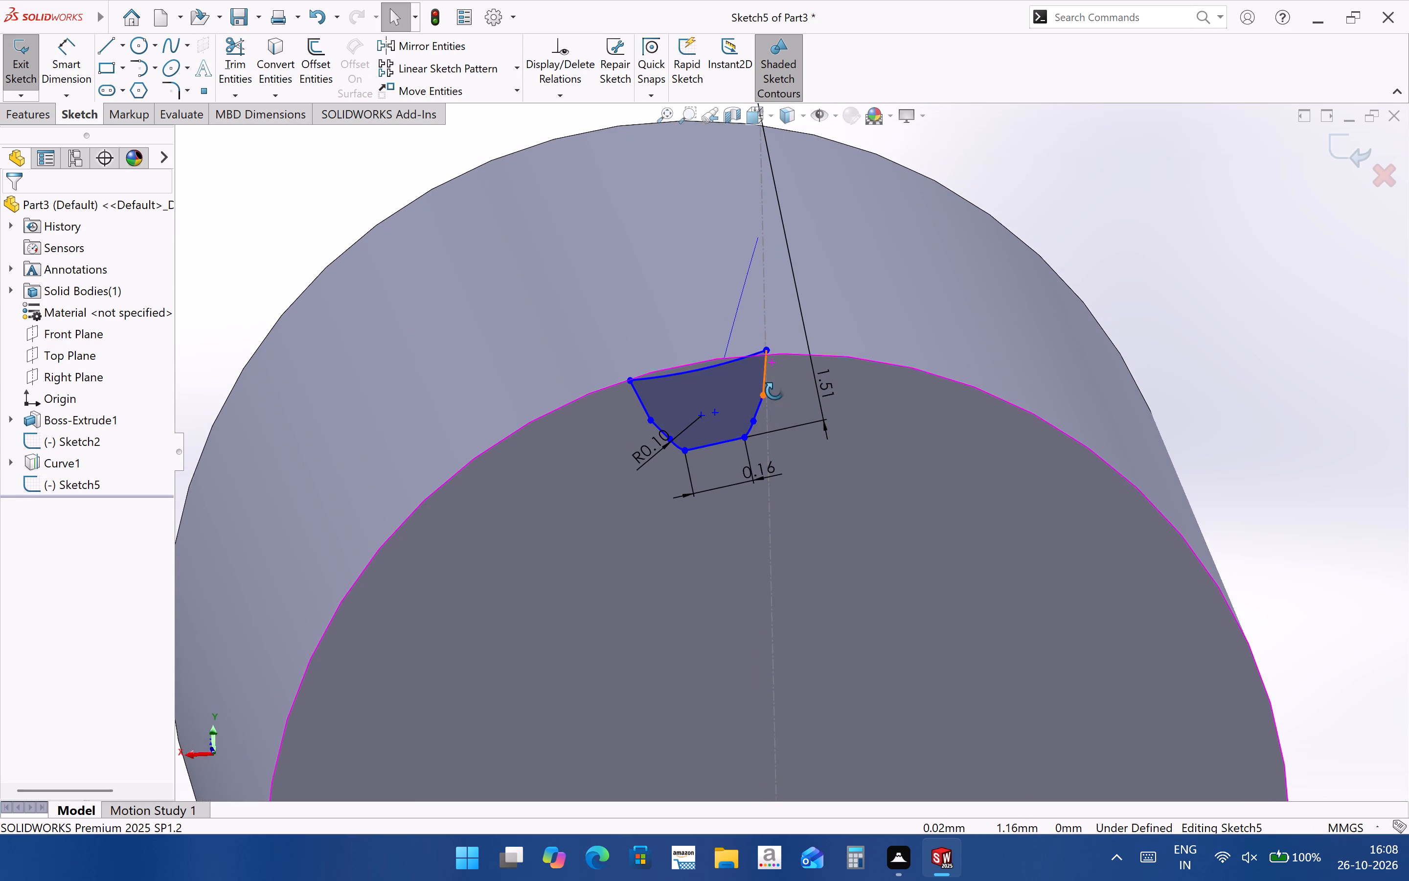
middle_drag(774, 391, 750, 354)
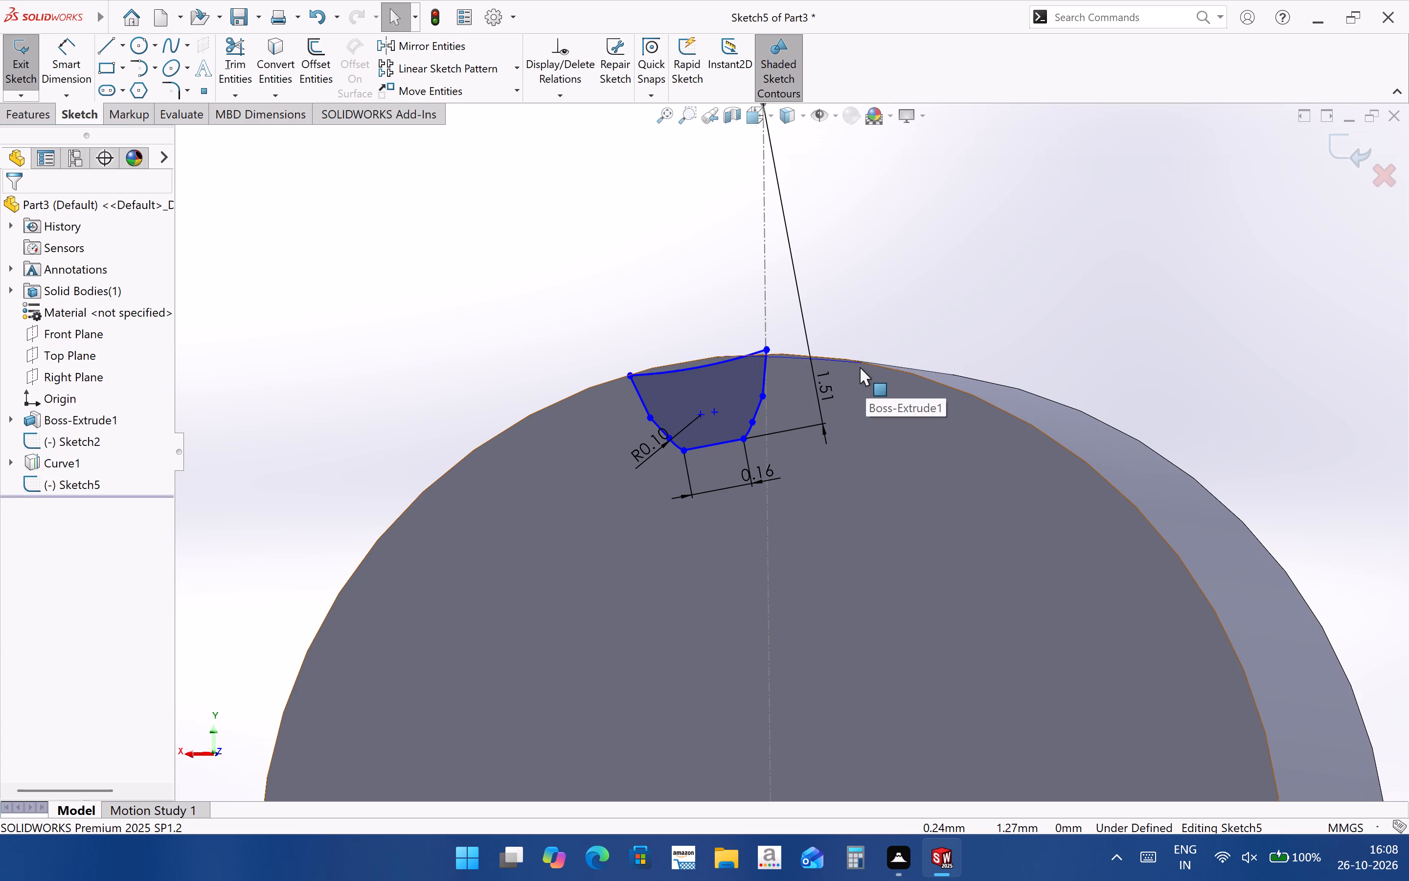
key(ctrl+8)
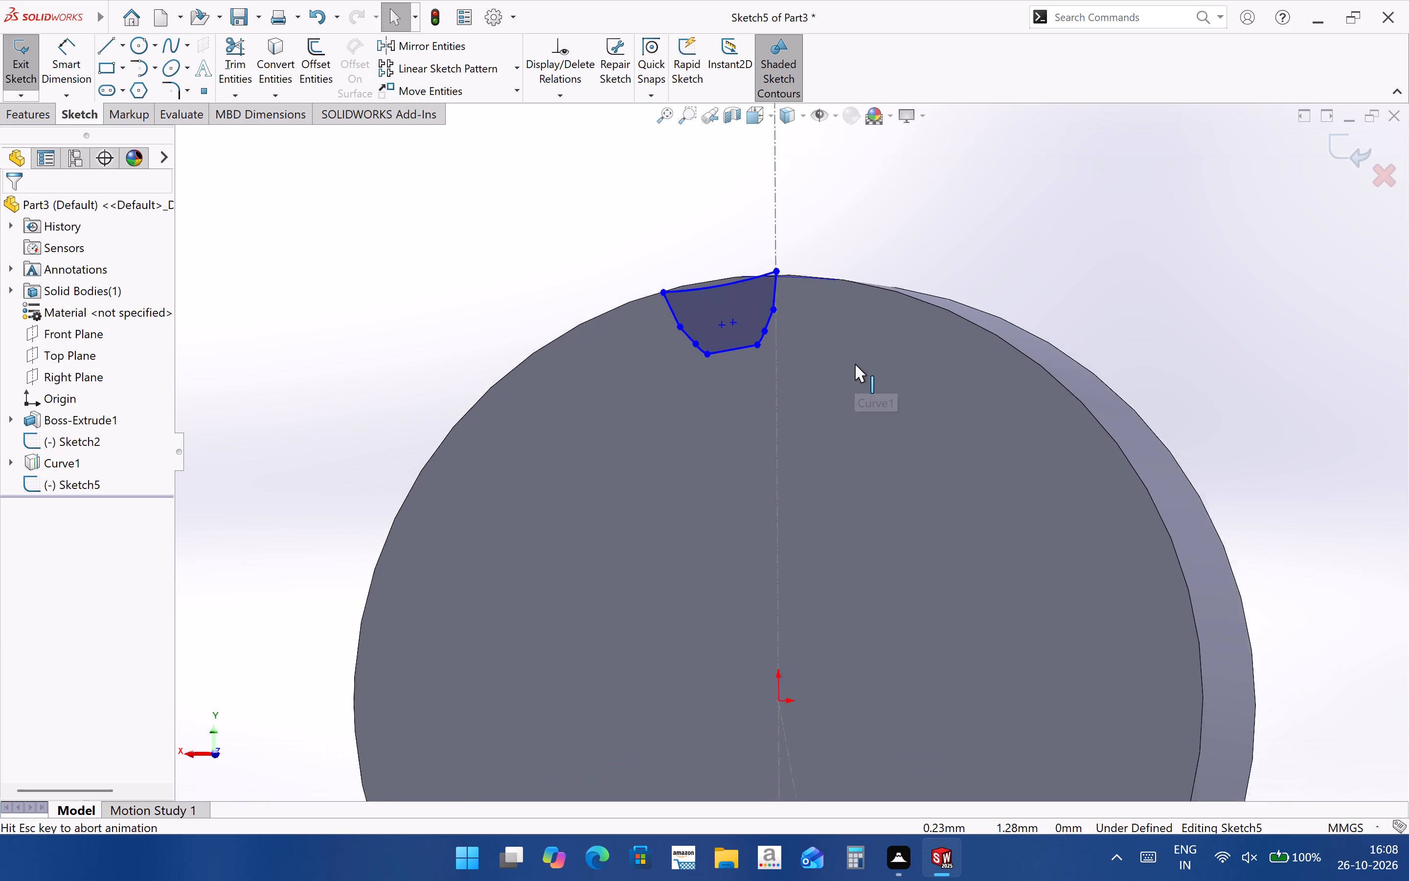
scroll(858, 365, up, 1)
scroll(795, 258, down, 3)
scroll(757, 368, down, 2)
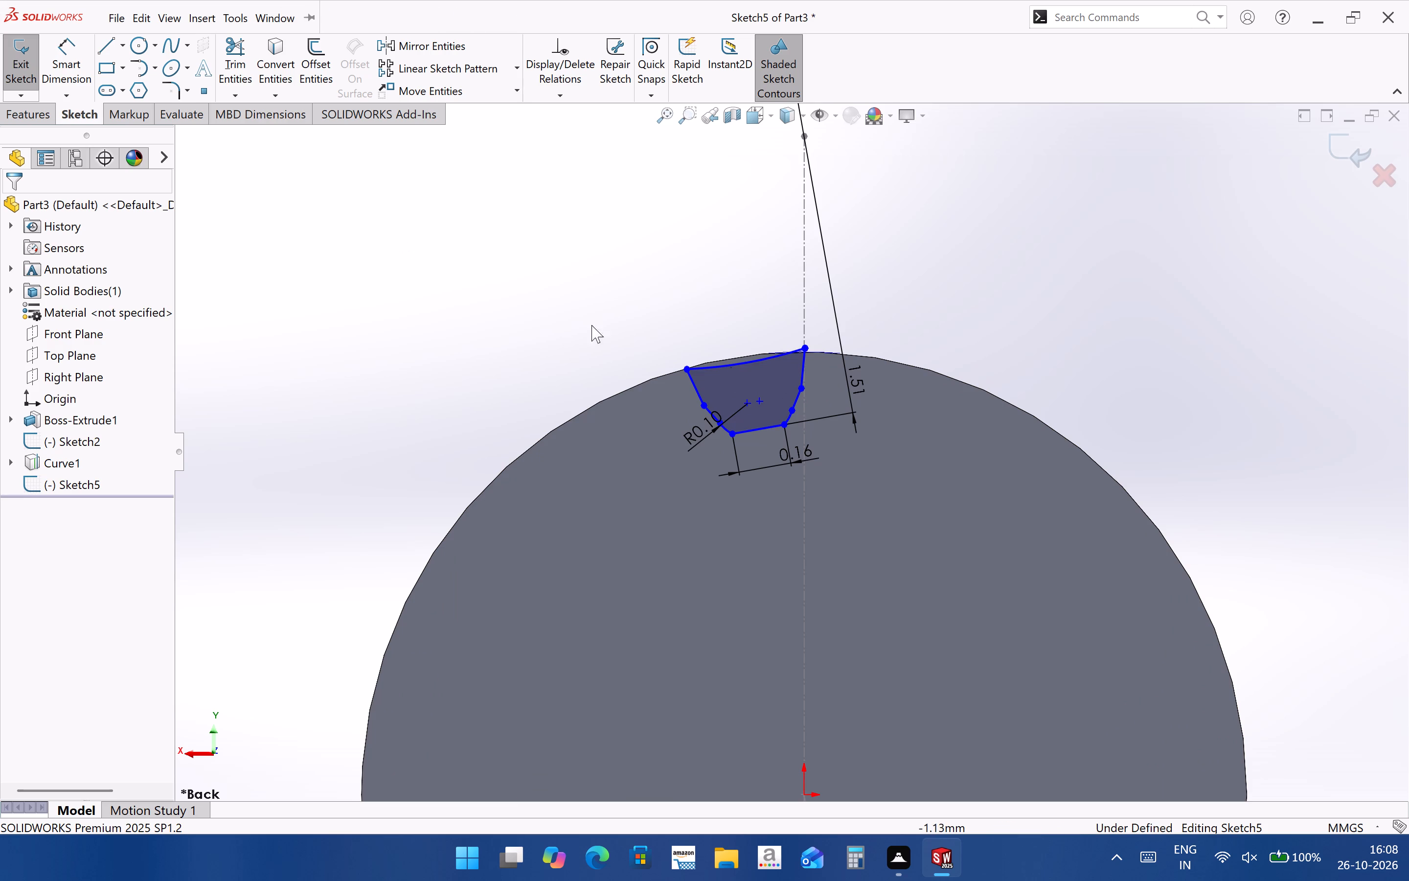
Rotate the whole pasted tooth profile by 180 degrees about an end point of its short straight edge.
drag(627, 307, 905, 517)
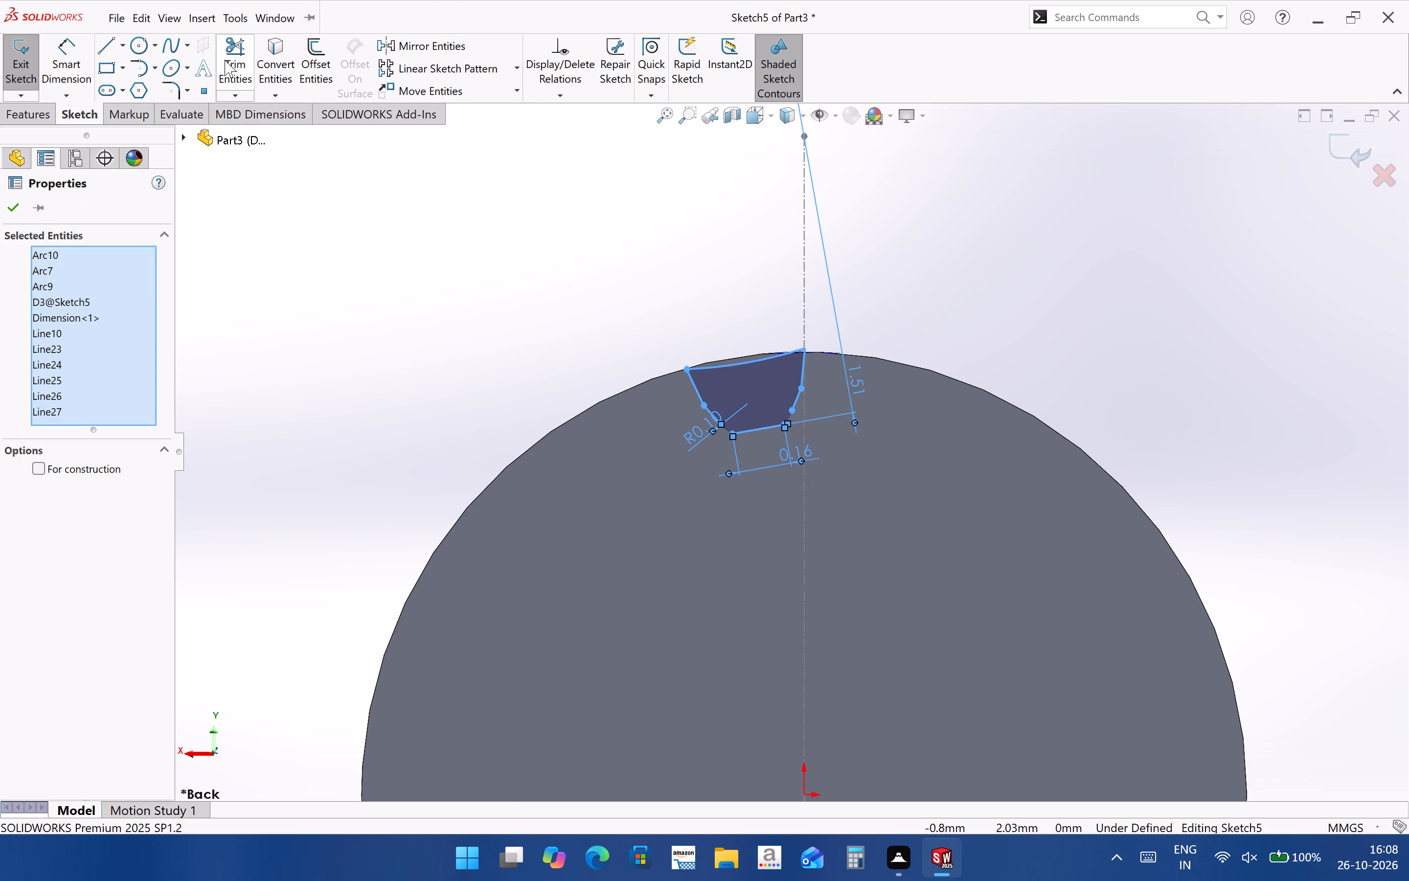
click(518, 93)
click(482, 161)
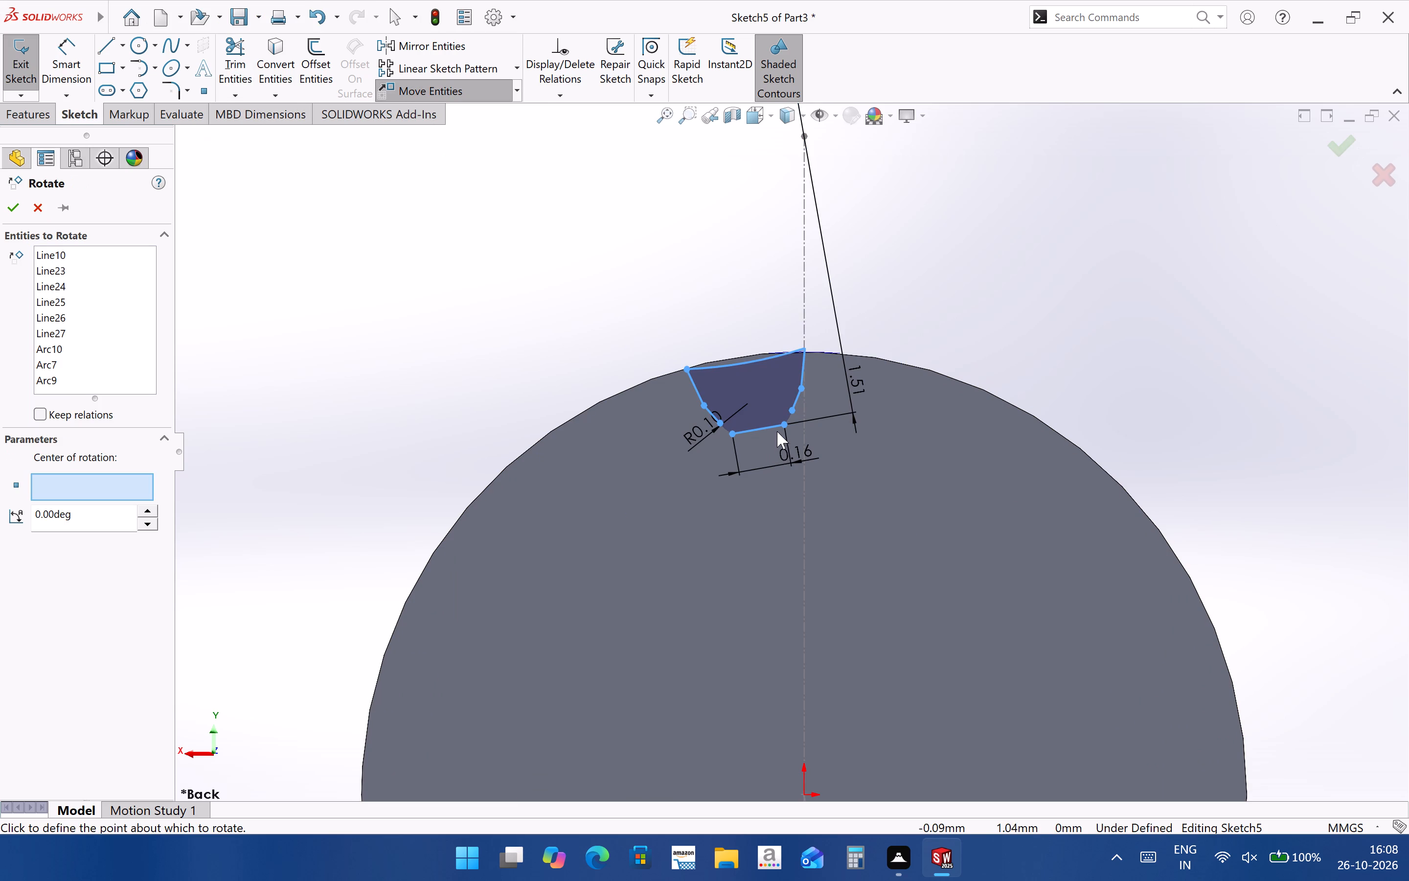
drag(787, 427, 689, 362)
triple_click(151, 508)
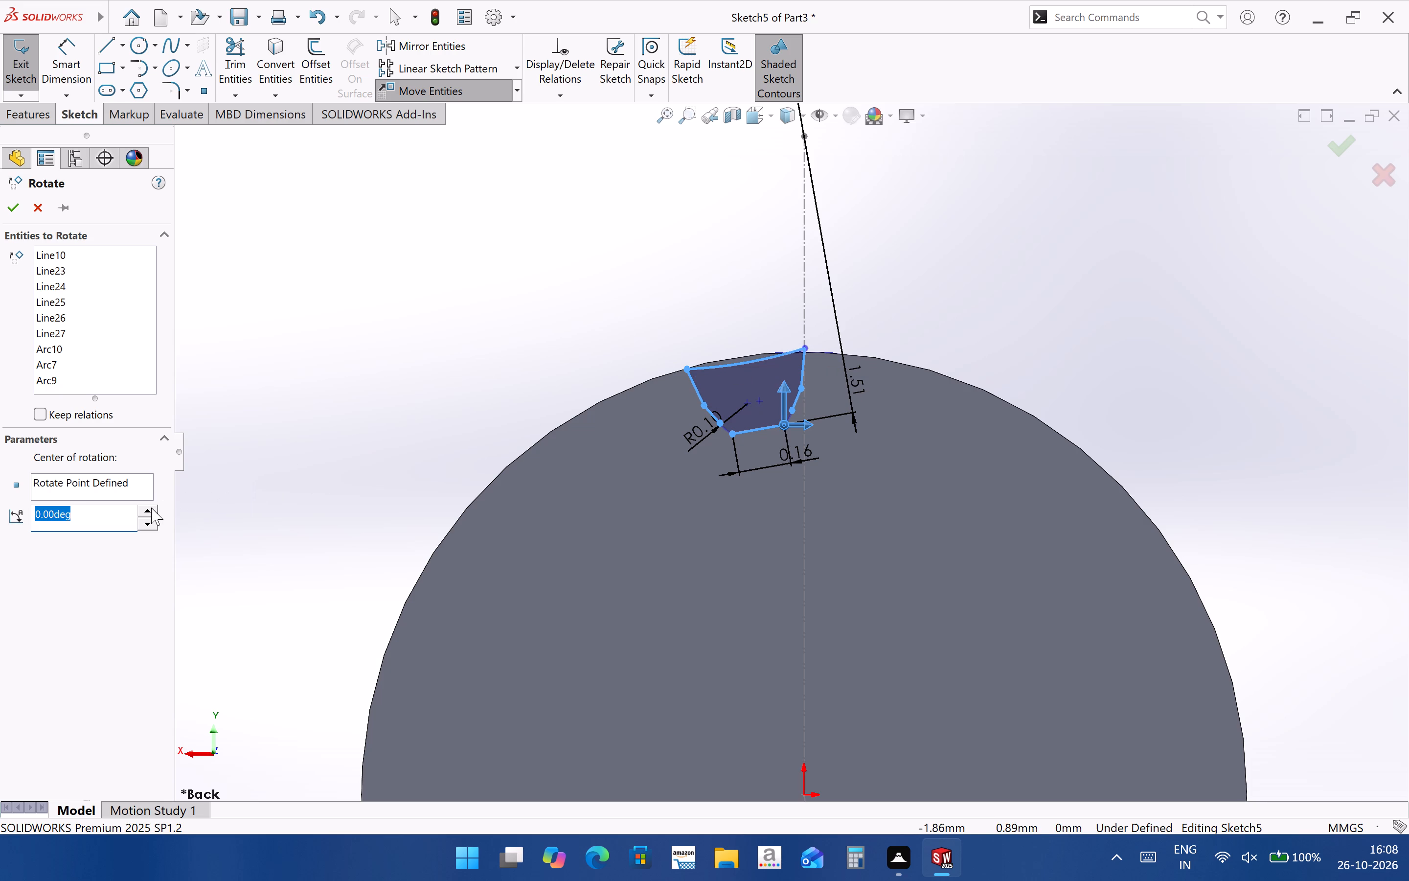
click(151, 508)
drag(133, 510, 0, 490)
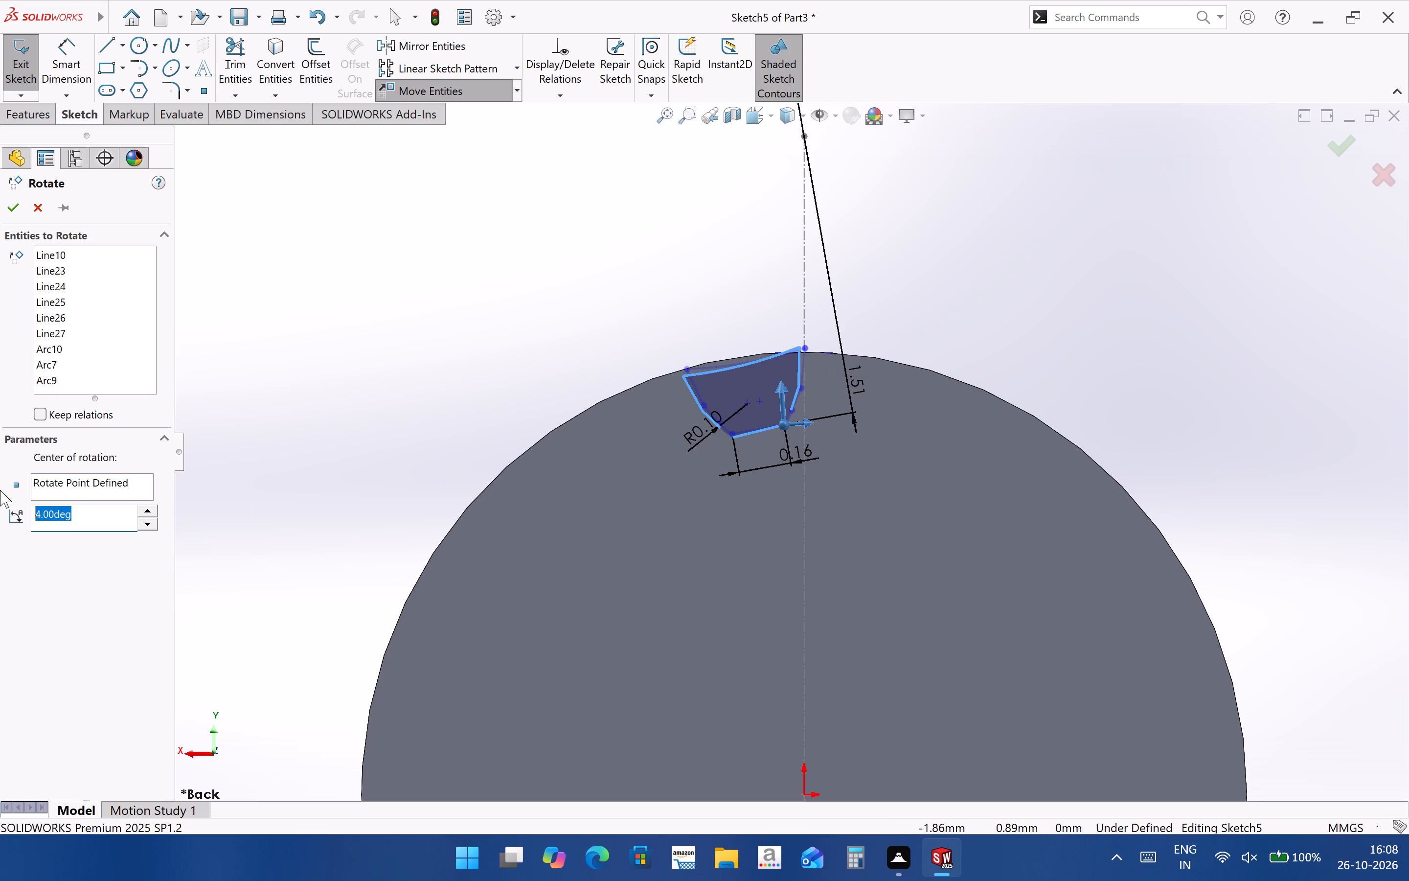
text(90)
key(Return)
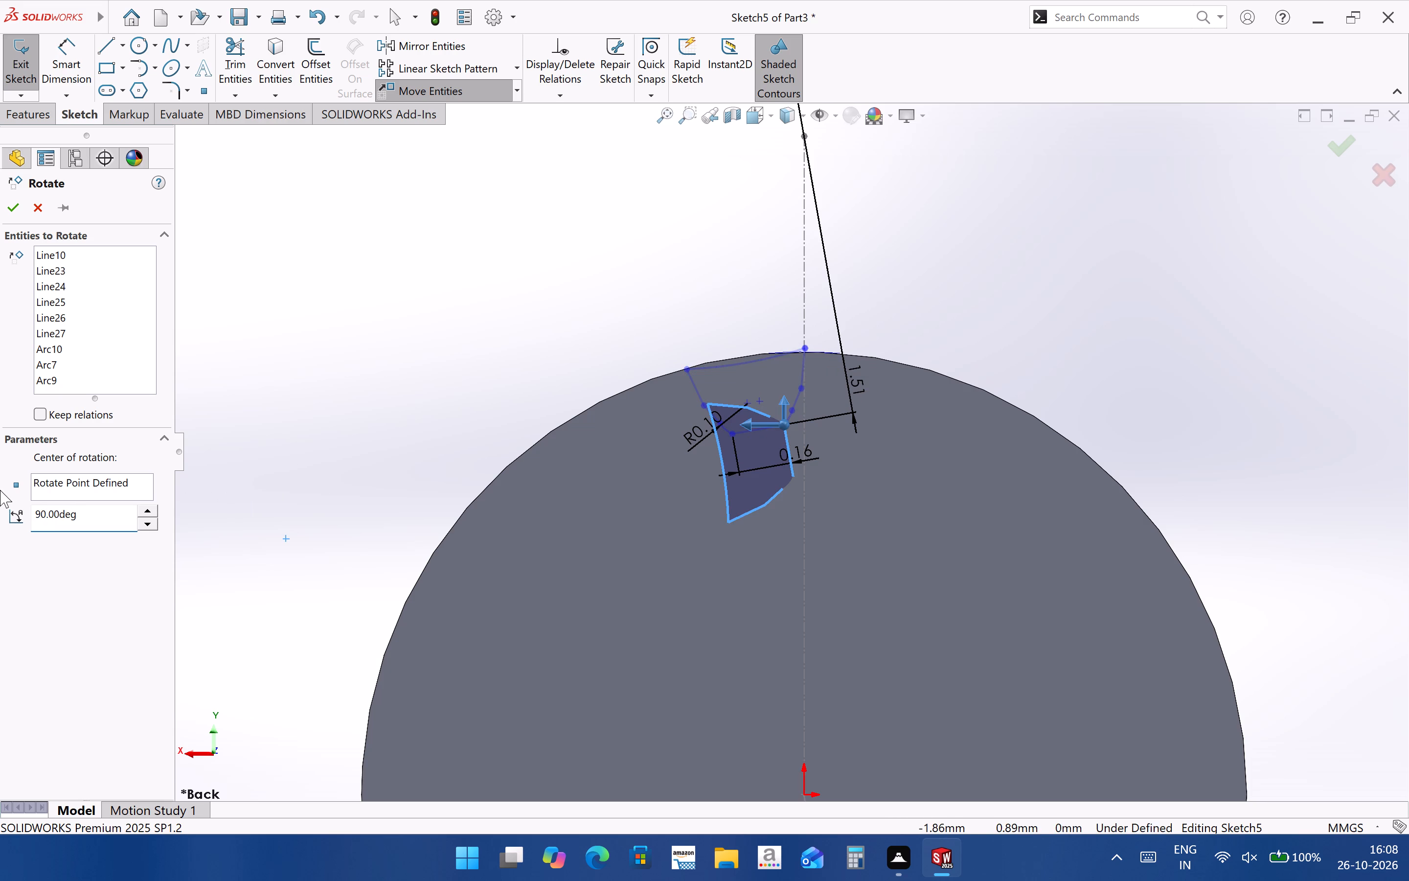
drag(110, 518, 0, 501)
text(180)
key(Return)
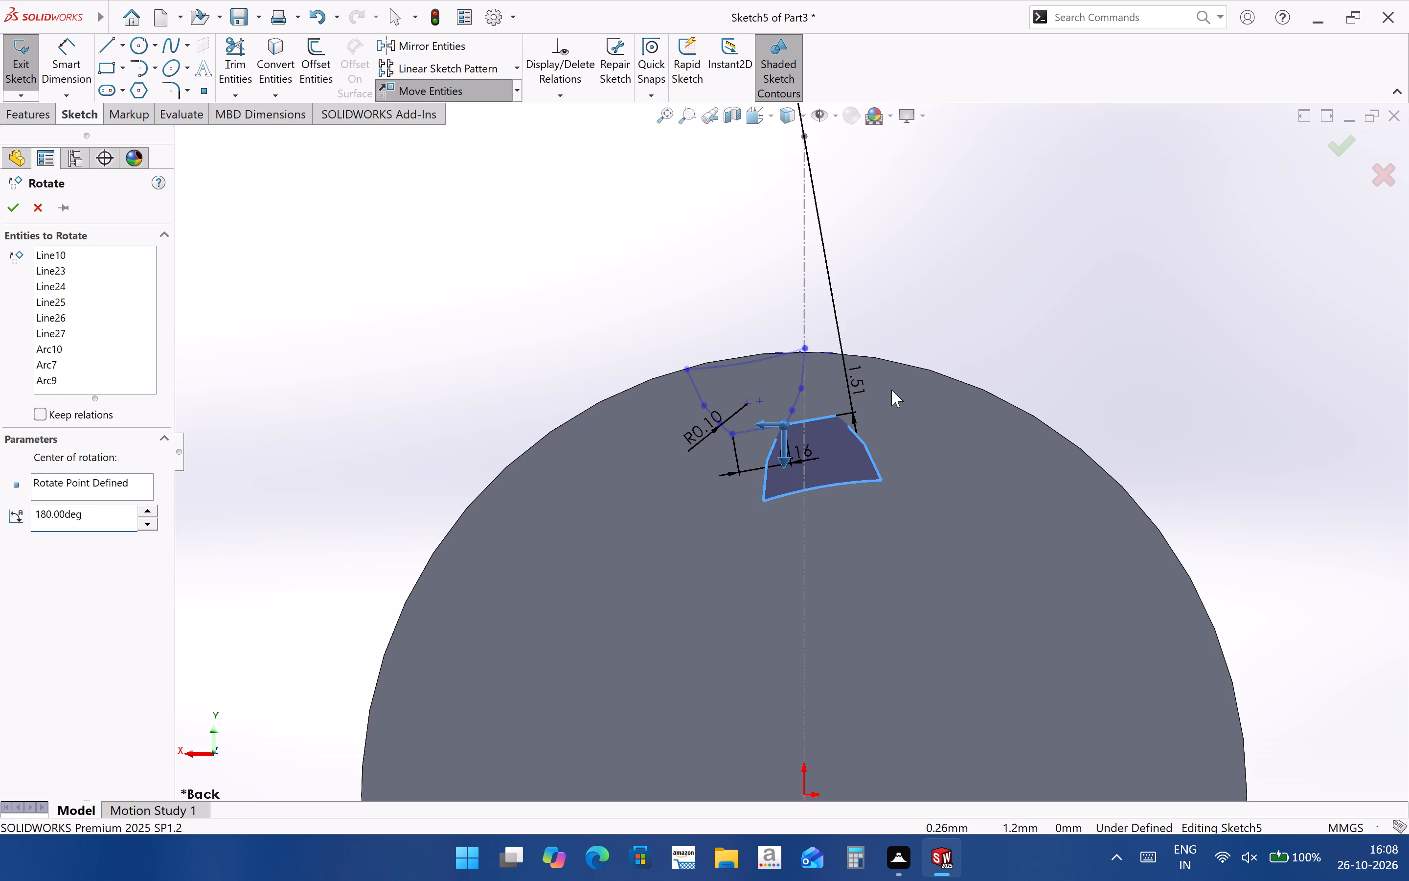
click(1346, 150)
click(925, 335)
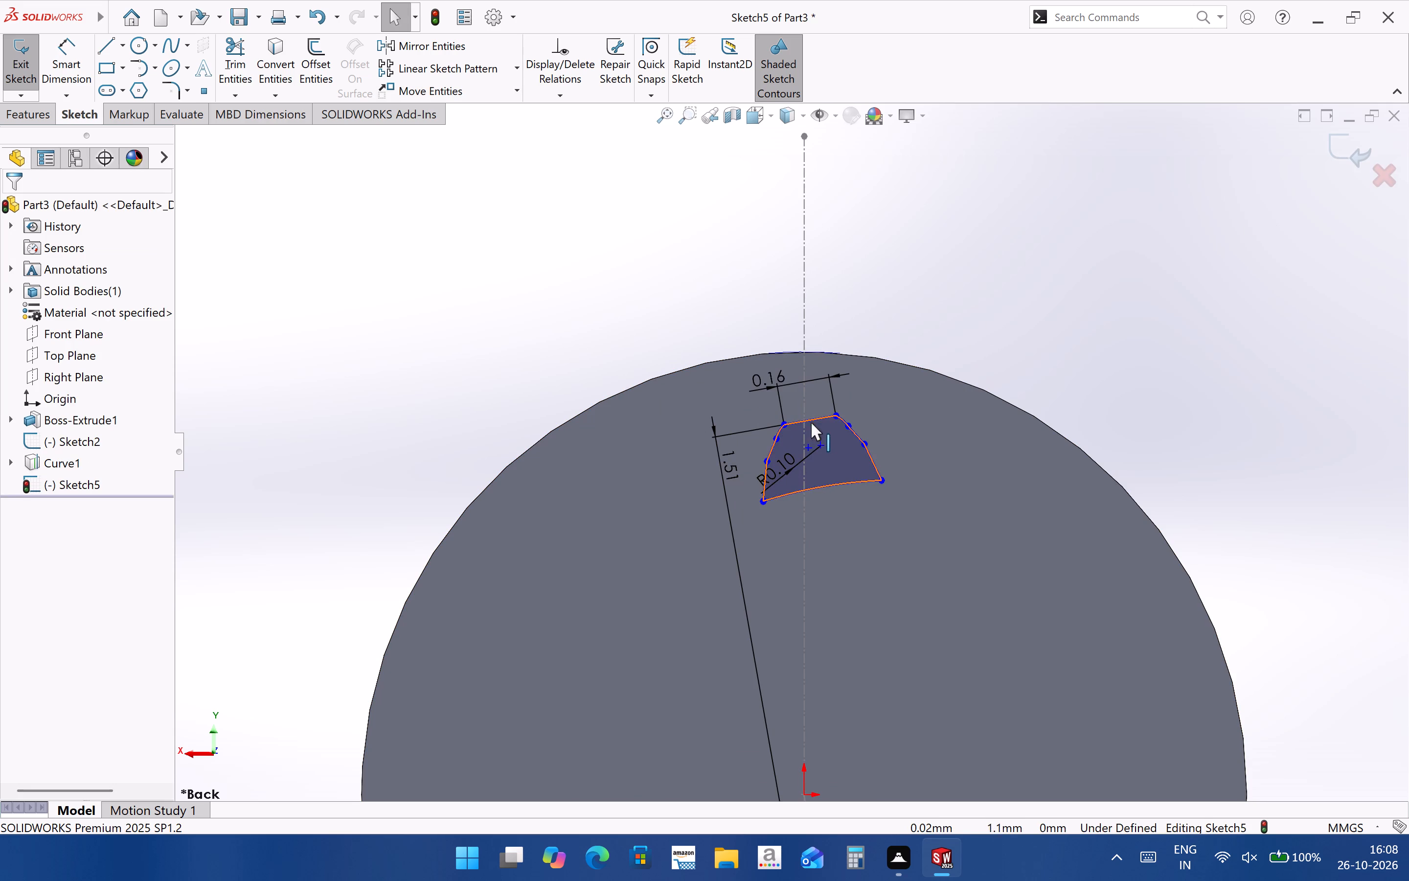
Draw a centerline about 0.2 mm long through the tooth profile, from its short edge's midpoint to its base arc's midpoint.
click(120, 44)
click(145, 83)
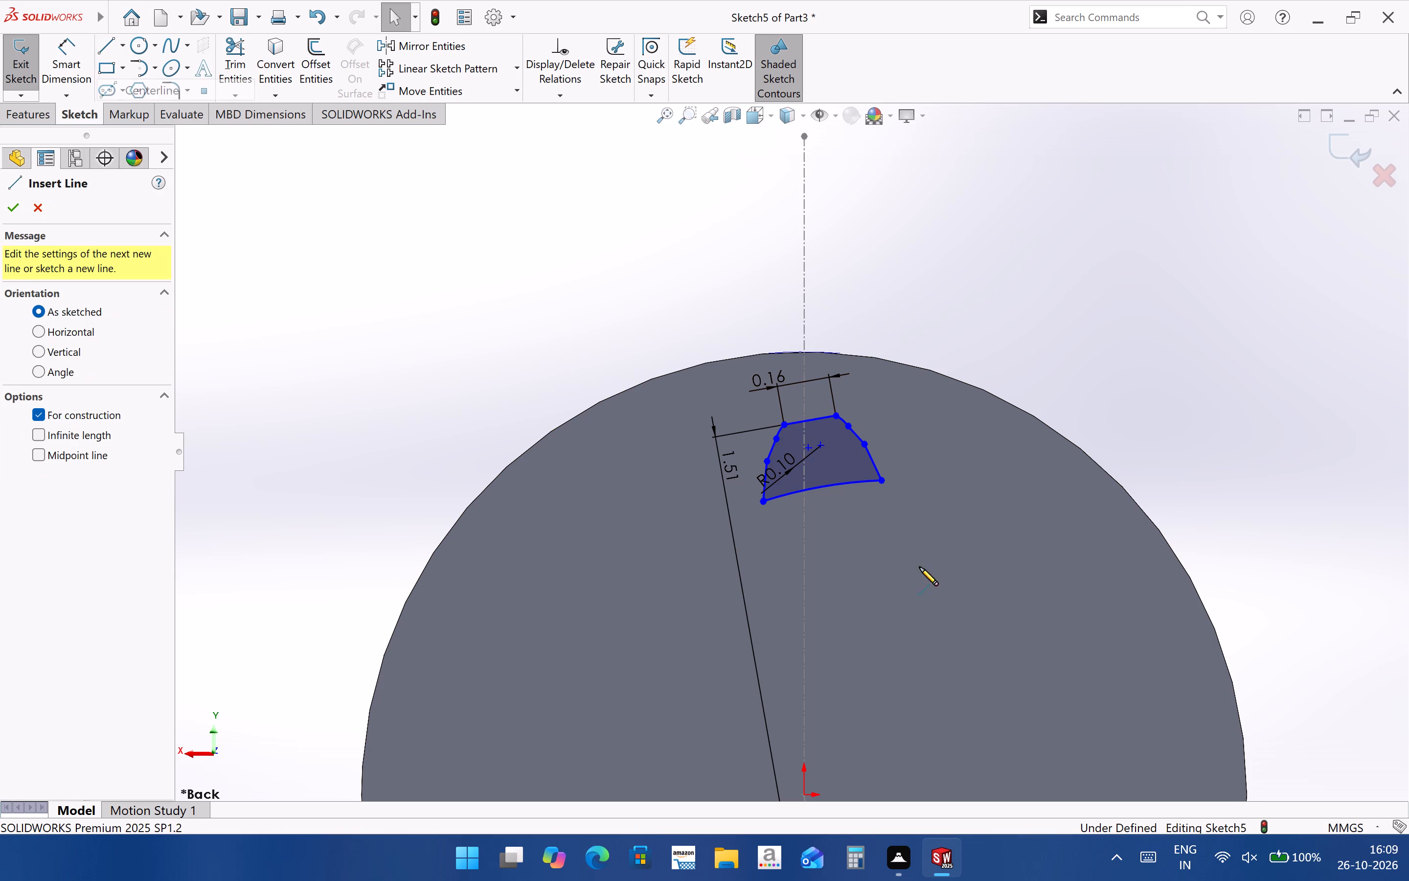
click(811, 420)
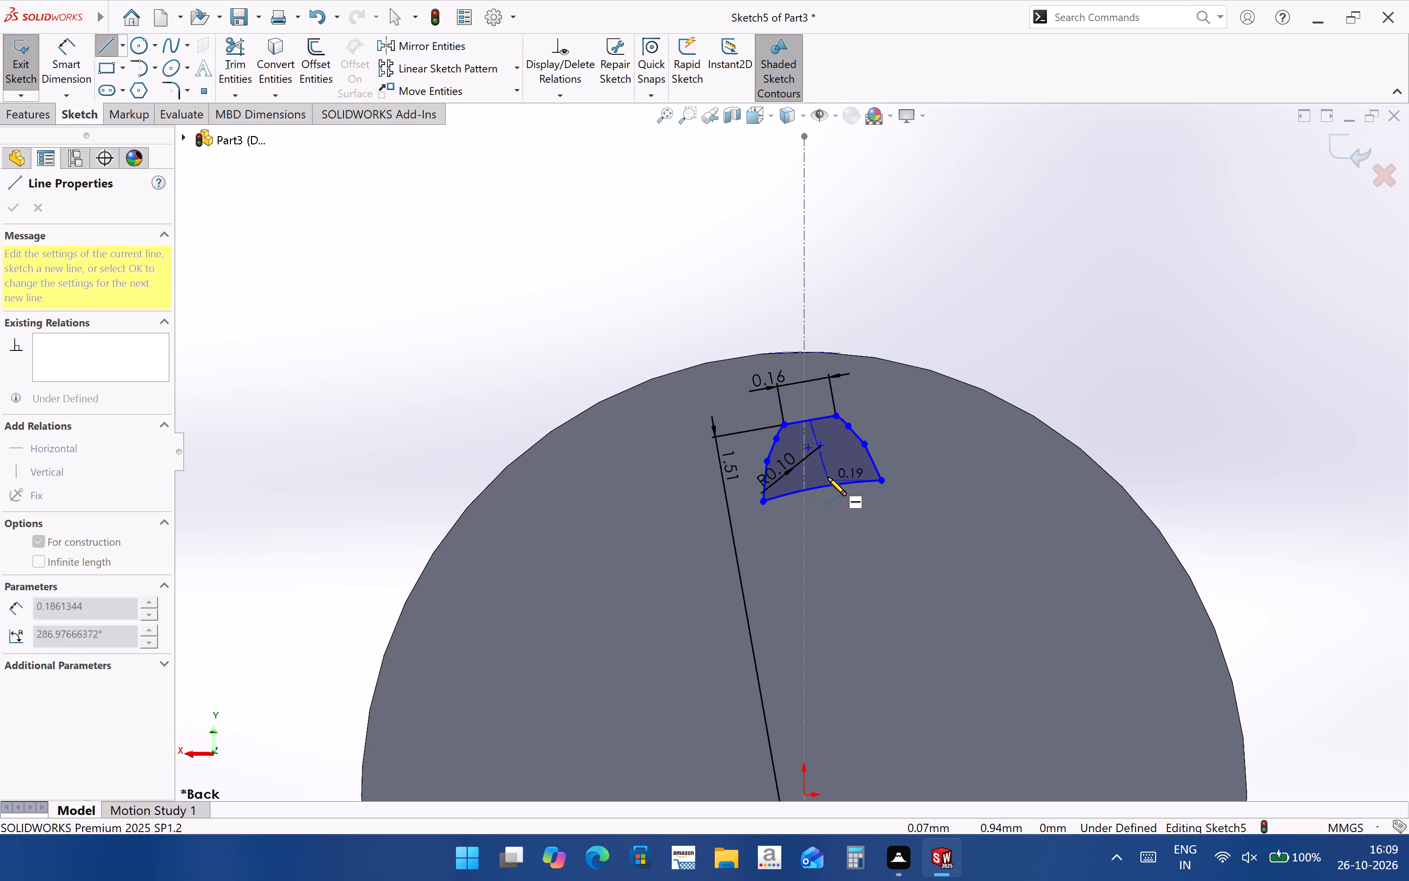
scroll(826, 471, down, 3)
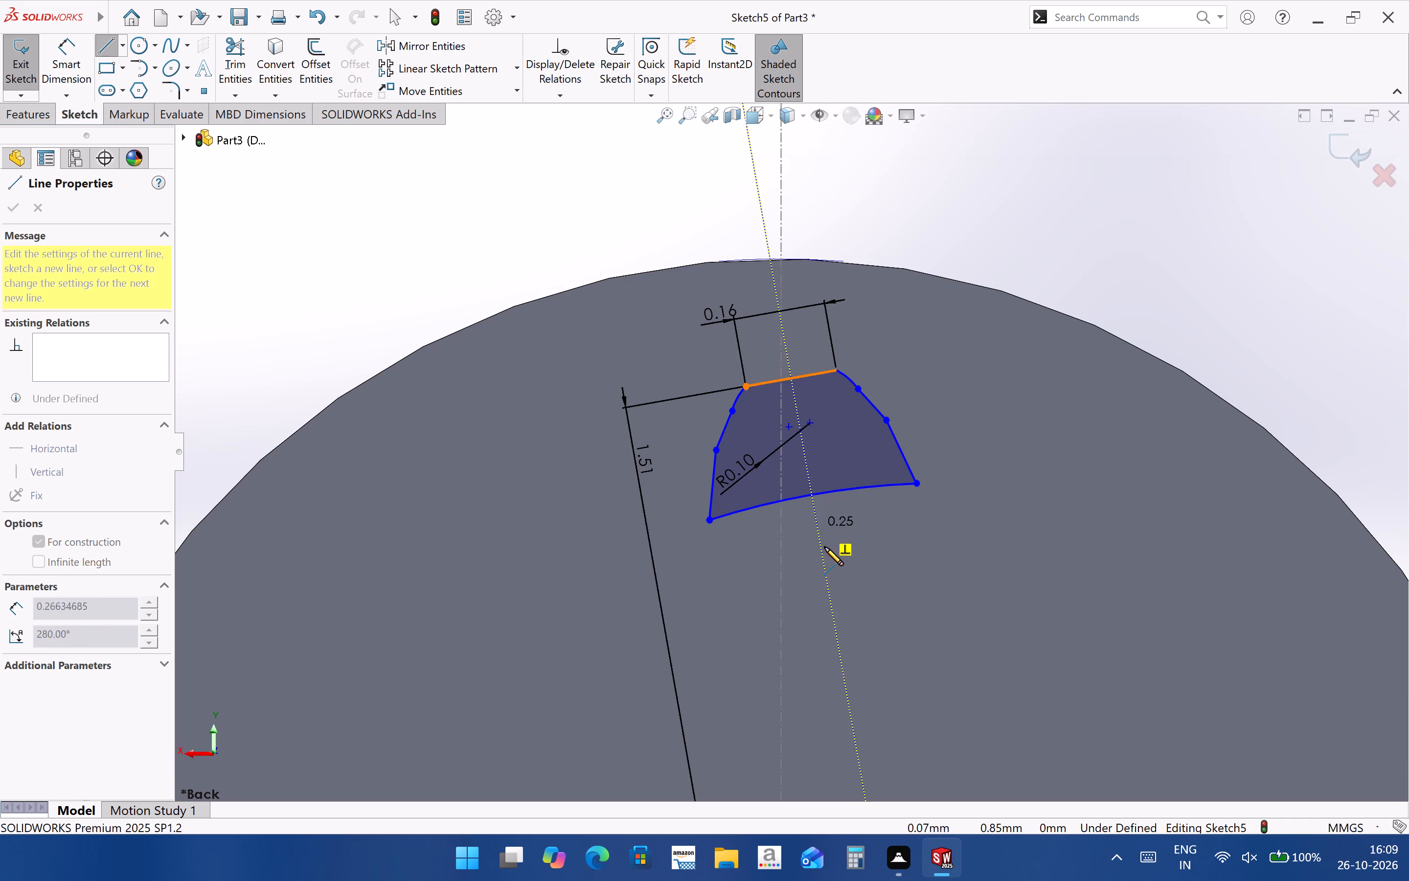
click(812, 494)
key(Escape)
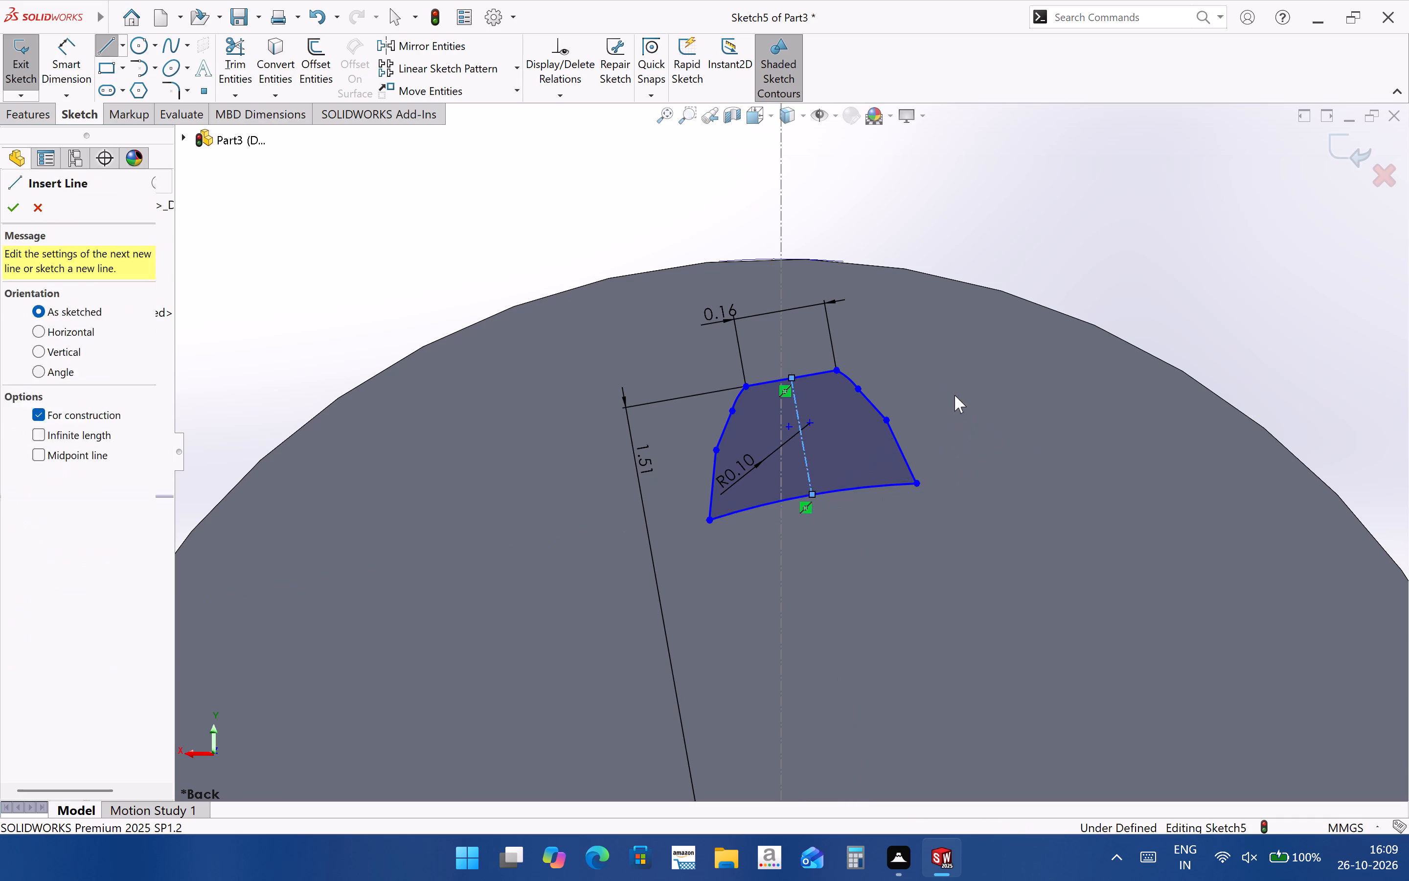
click(835, 488)
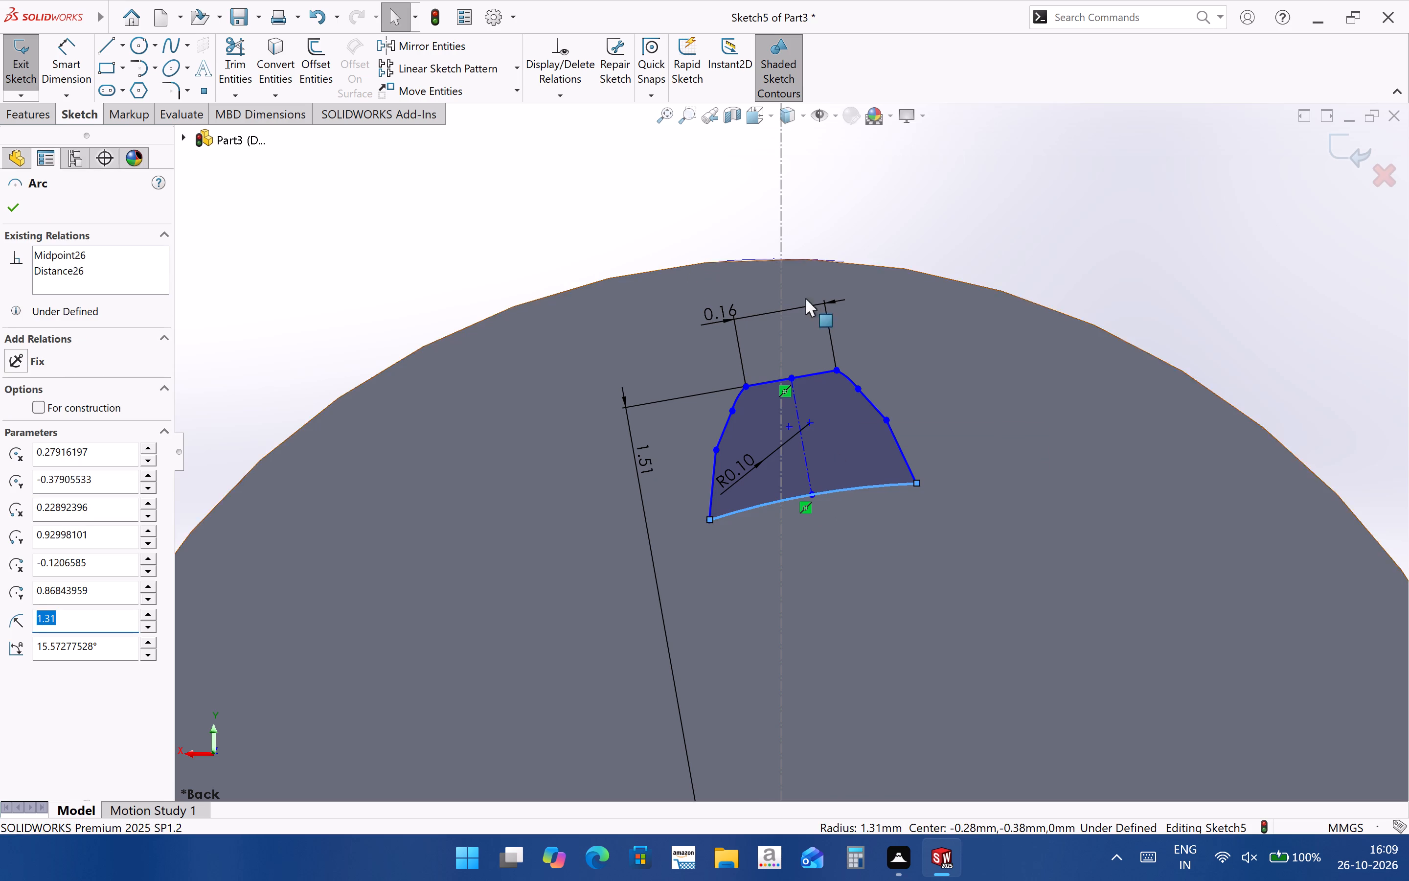
Draw a slanted centerline from the origin past the cylinder's circular edge, in line with the existing slanted centerline on the opposite side.
scroll(852, 425, up, 3)
scroll(762, 305, down, 2)
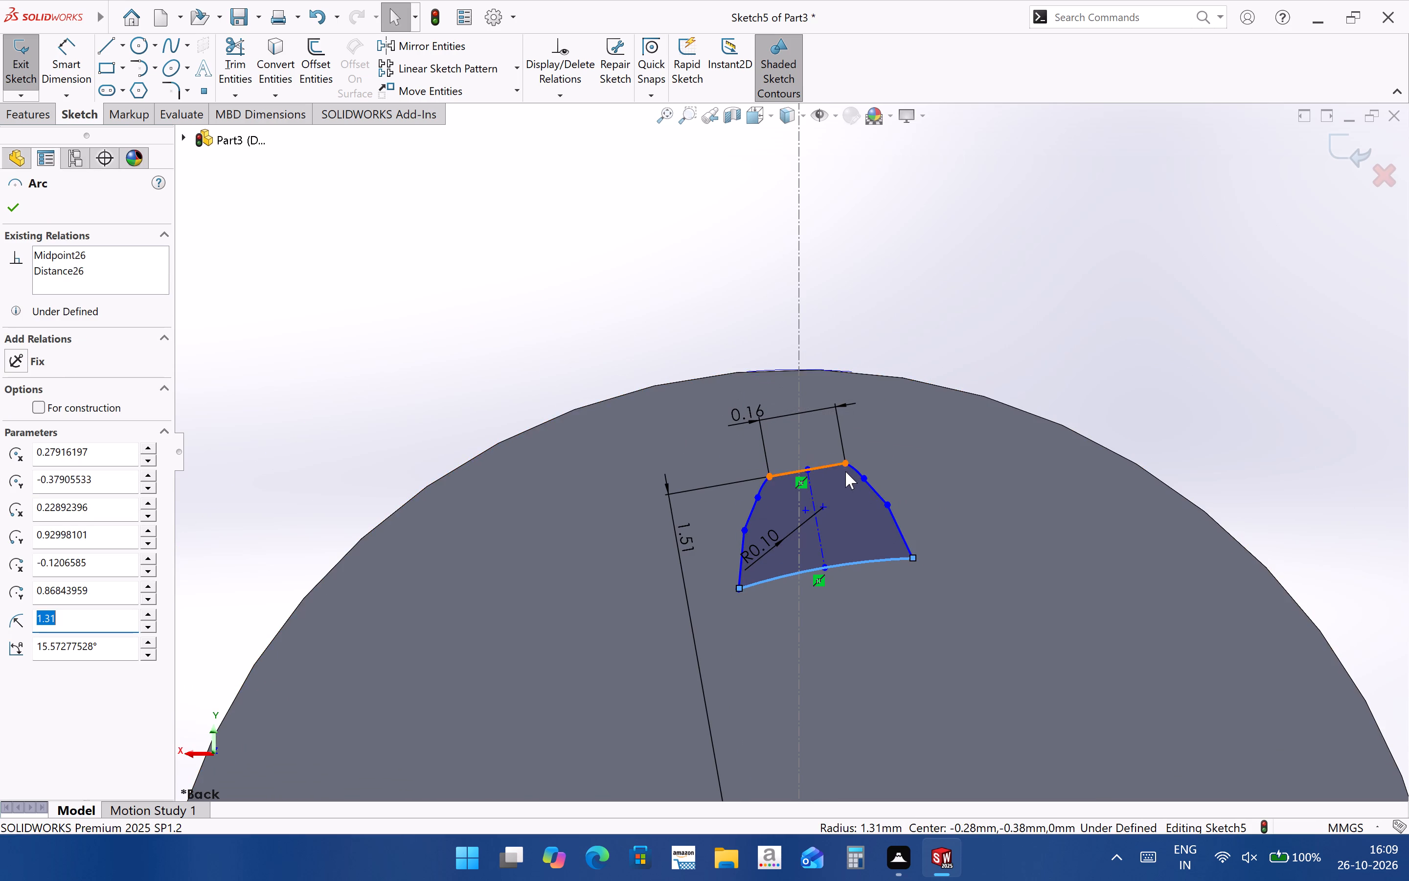
scroll(881, 378, up, 4)
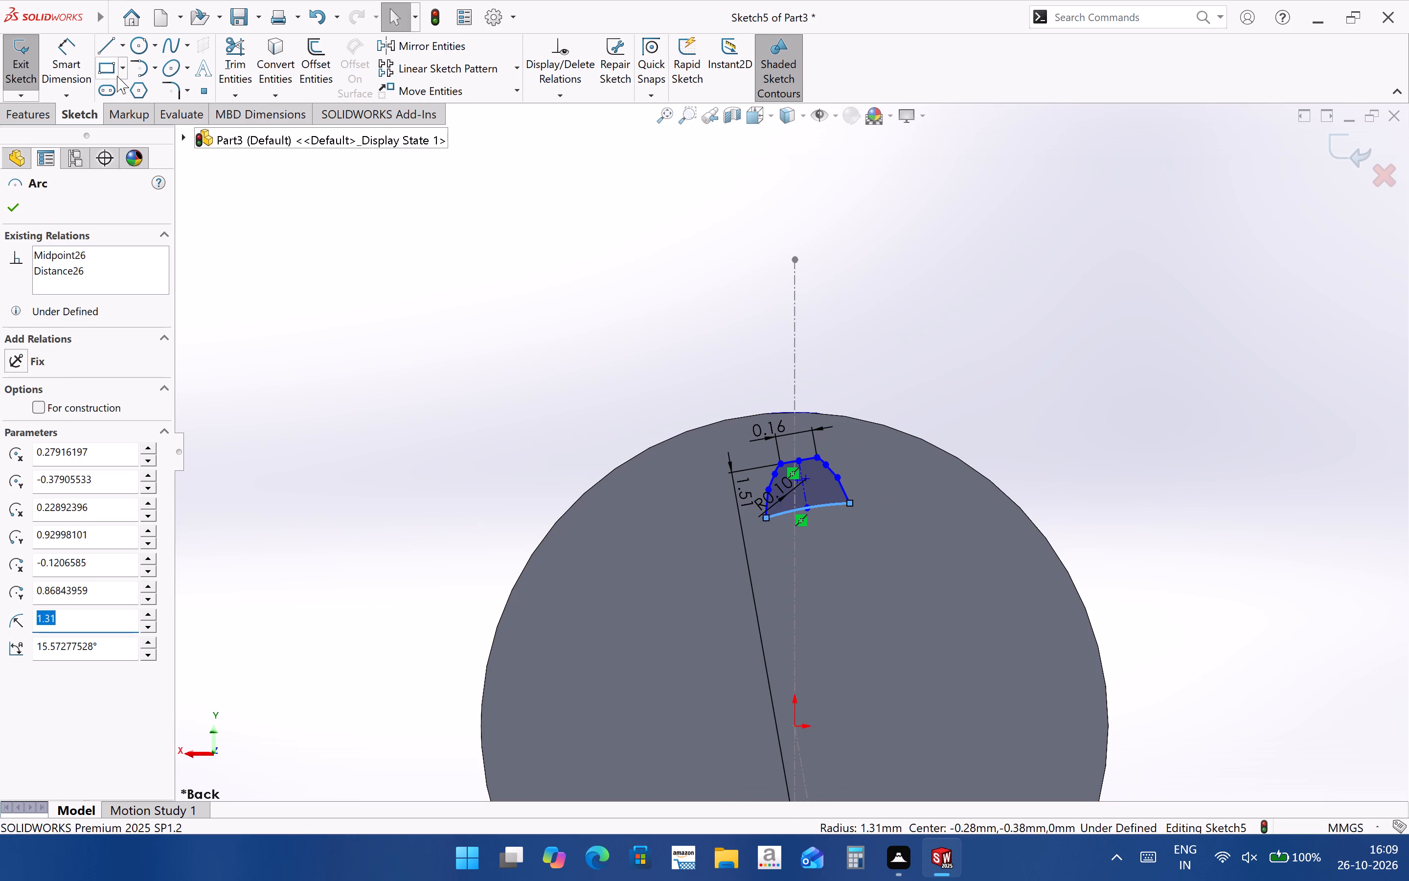
click(125, 51)
click(141, 90)
scroll(784, 492, up, 3)
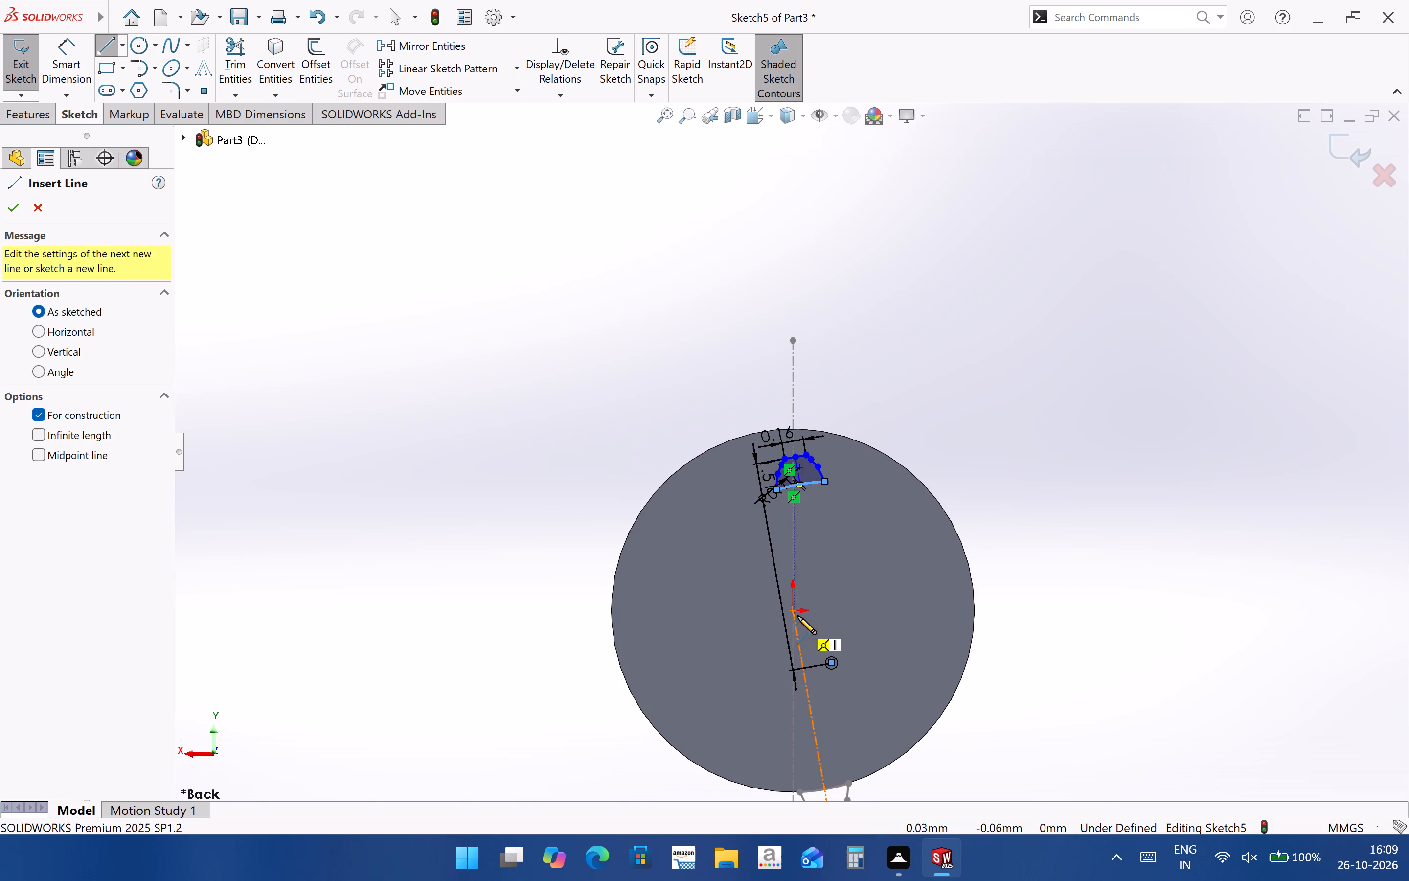
click(791, 608)
click(748, 354)
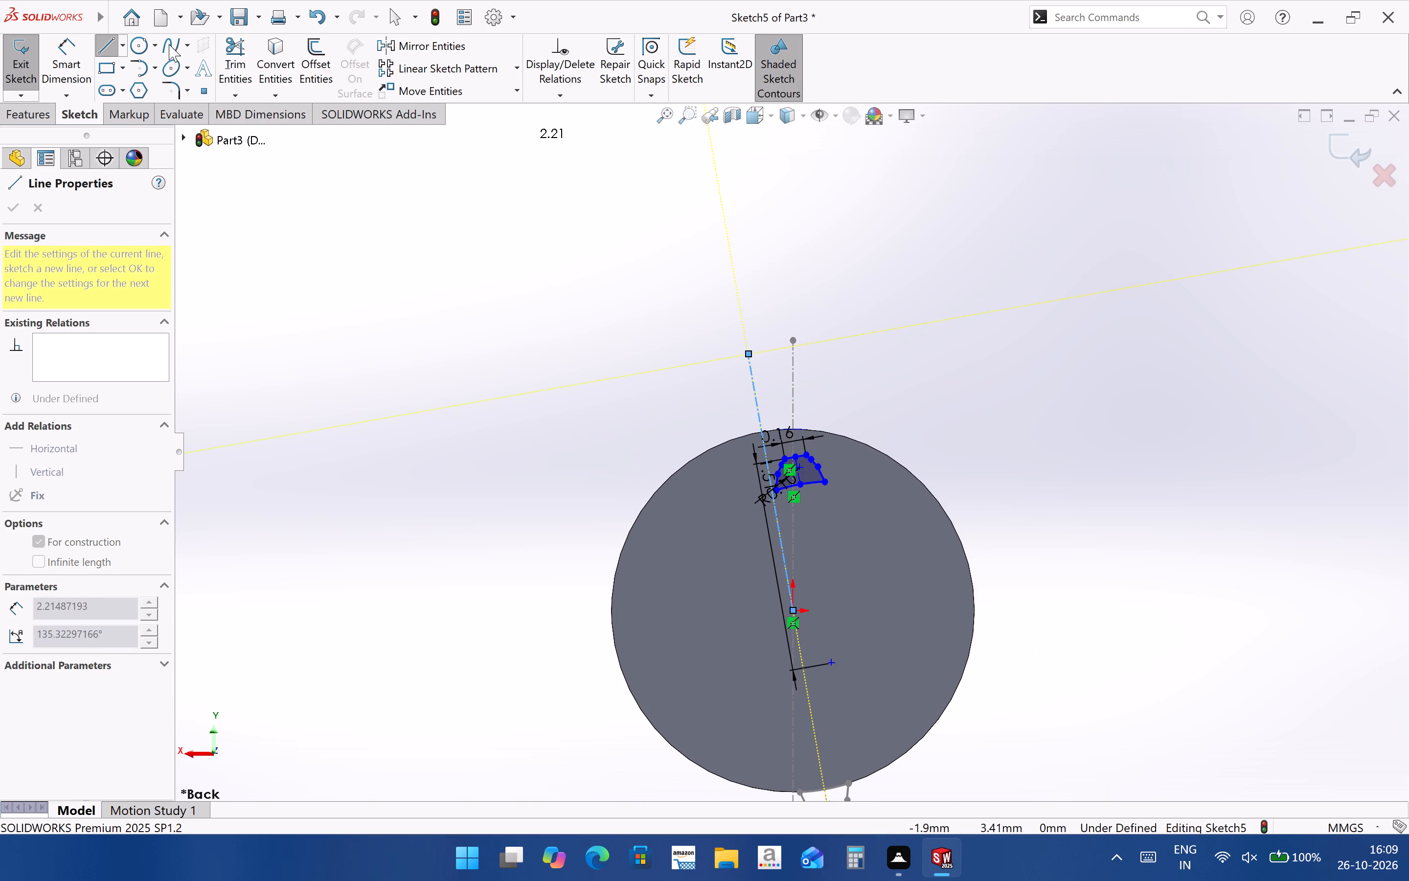
Dimension the angle between the new slanted centerline and the vertical centerline as 10 degrees.
click(58, 45)
scroll(773, 394, down, 3)
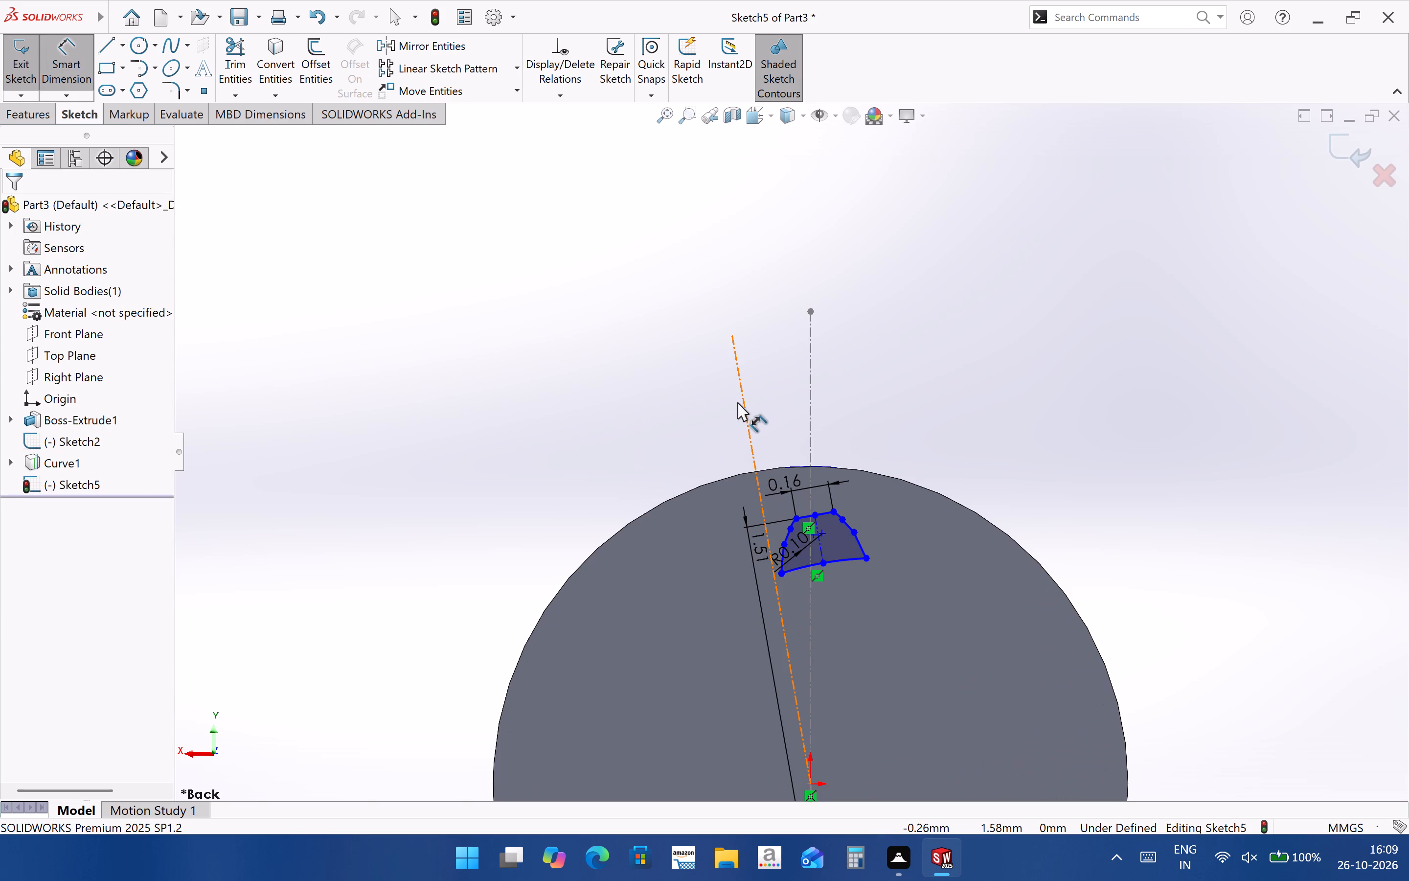
click(744, 402)
ctrl+click(811, 395)
click(766, 286)
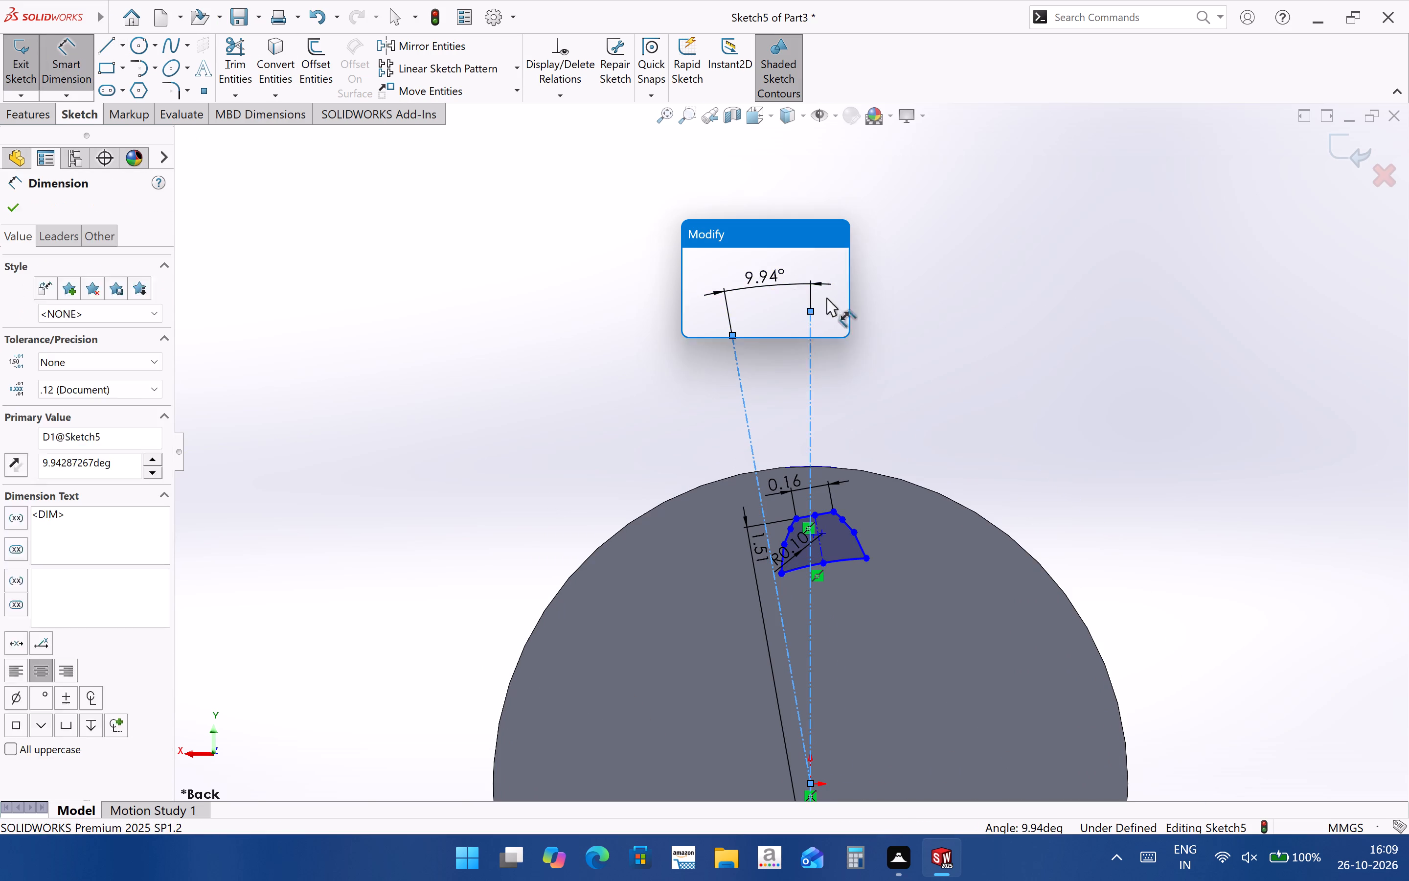
text(10)
key(Return)
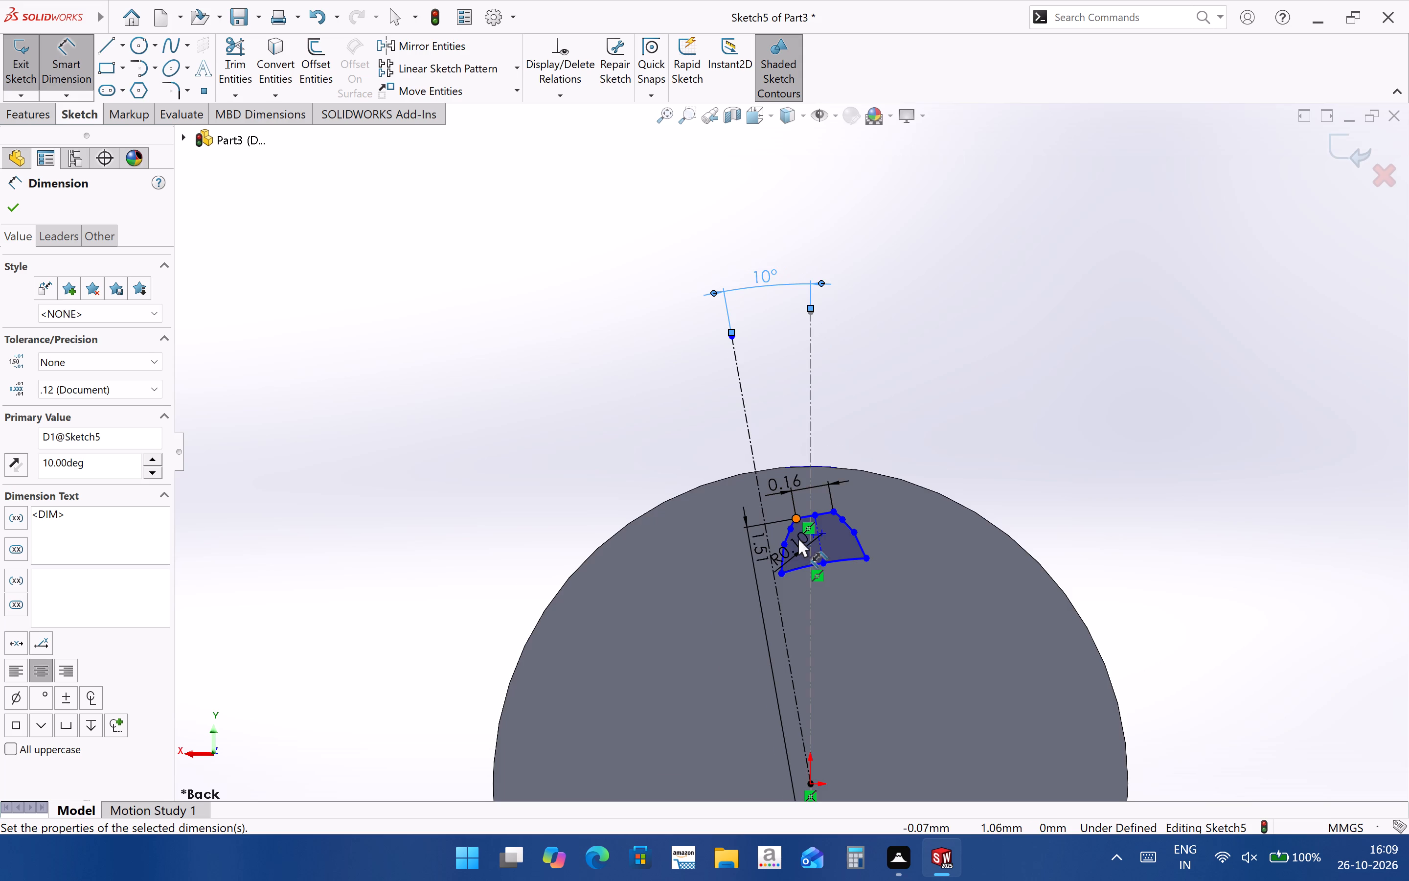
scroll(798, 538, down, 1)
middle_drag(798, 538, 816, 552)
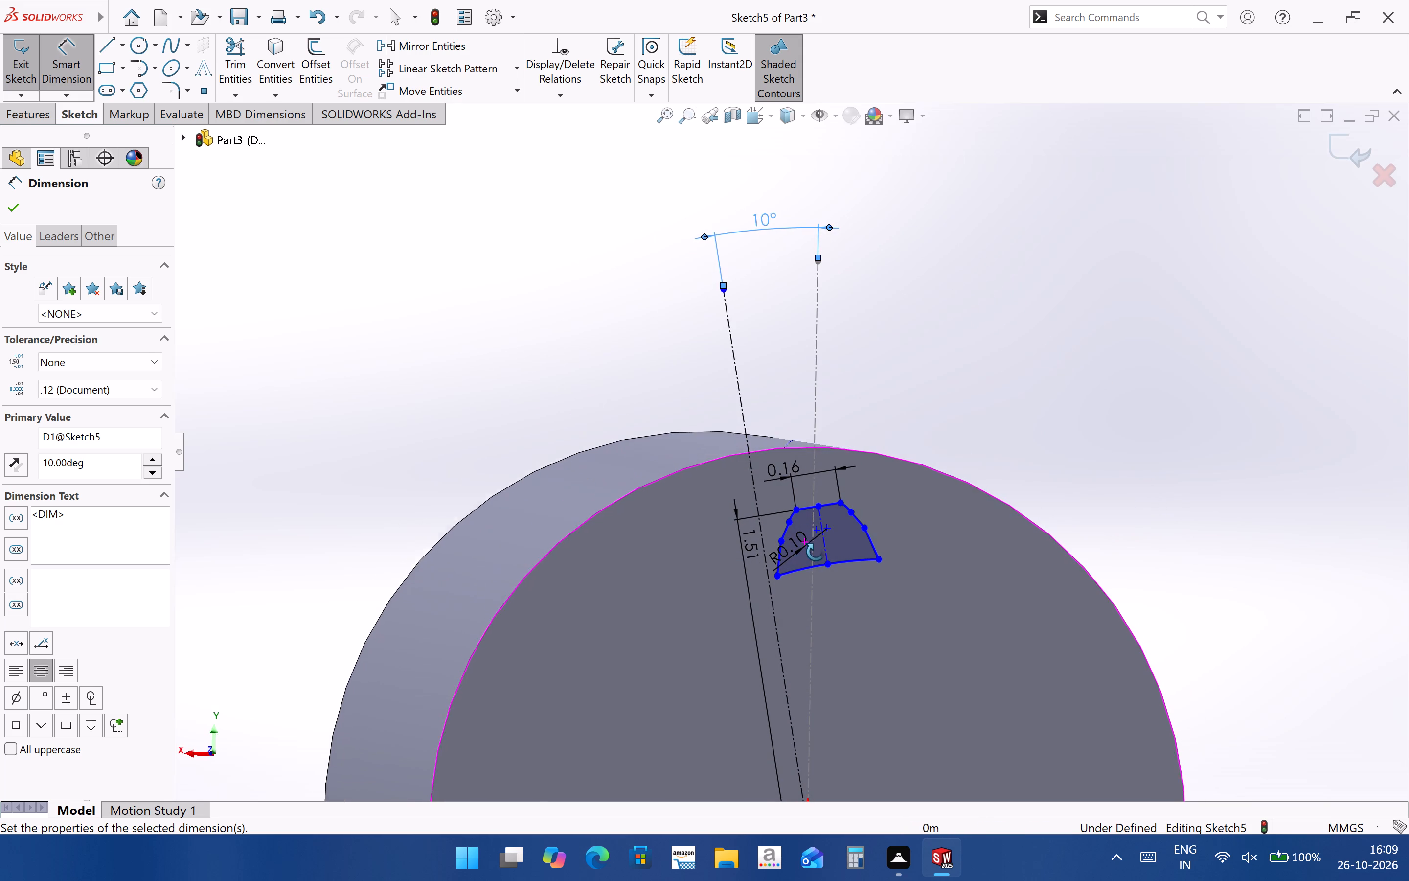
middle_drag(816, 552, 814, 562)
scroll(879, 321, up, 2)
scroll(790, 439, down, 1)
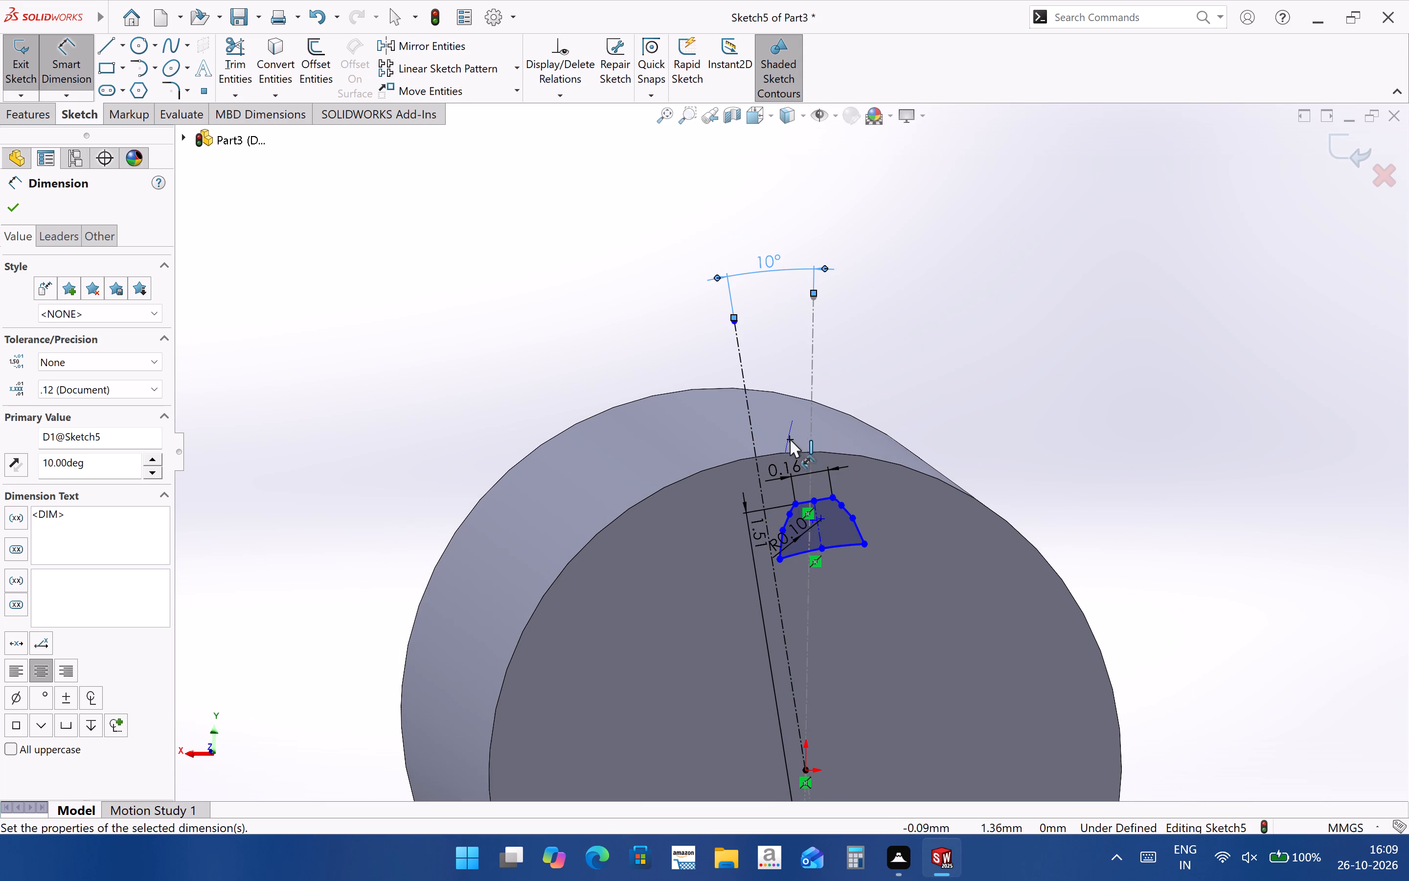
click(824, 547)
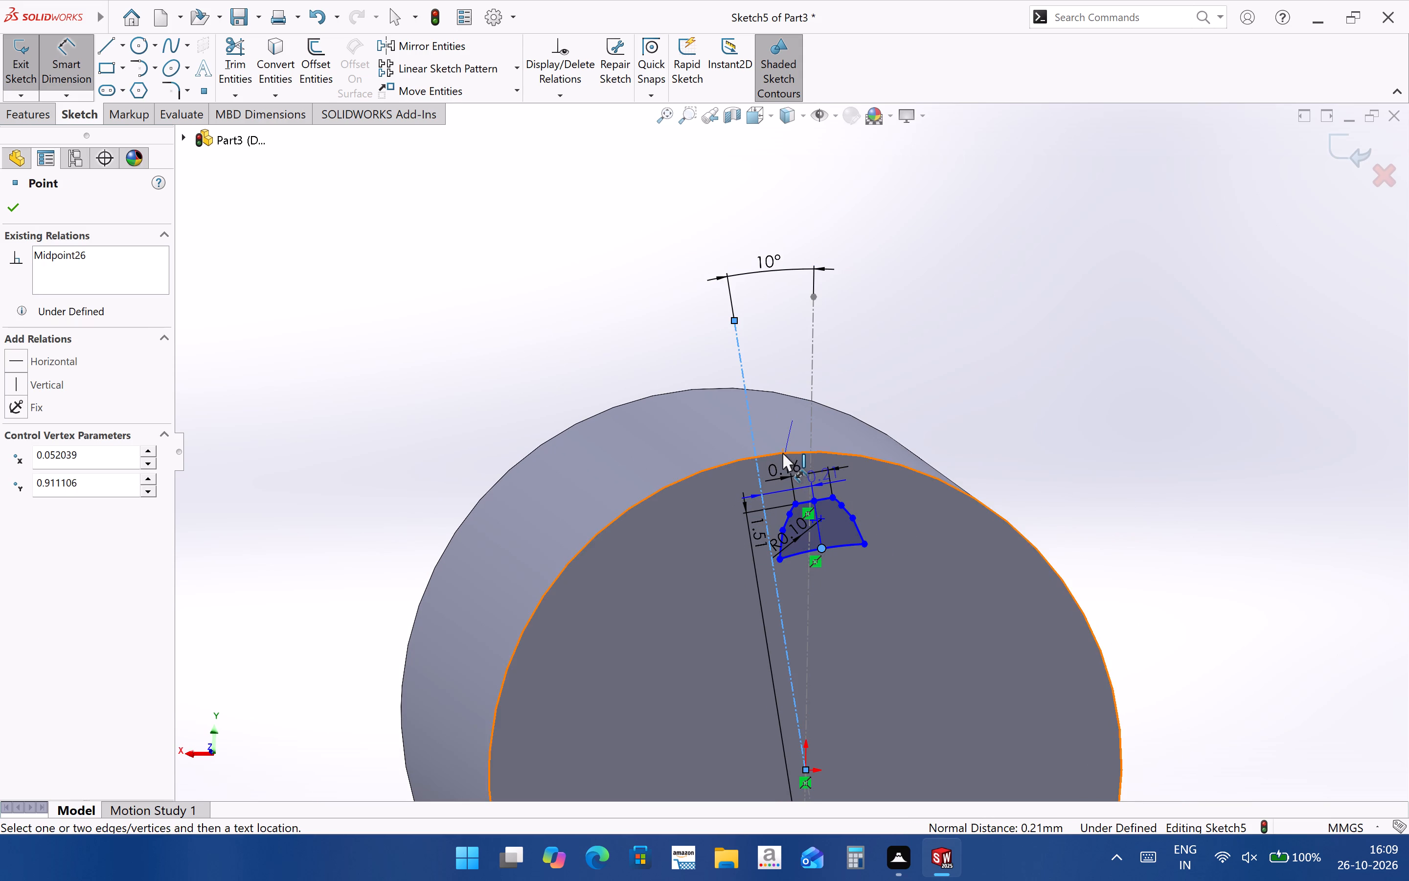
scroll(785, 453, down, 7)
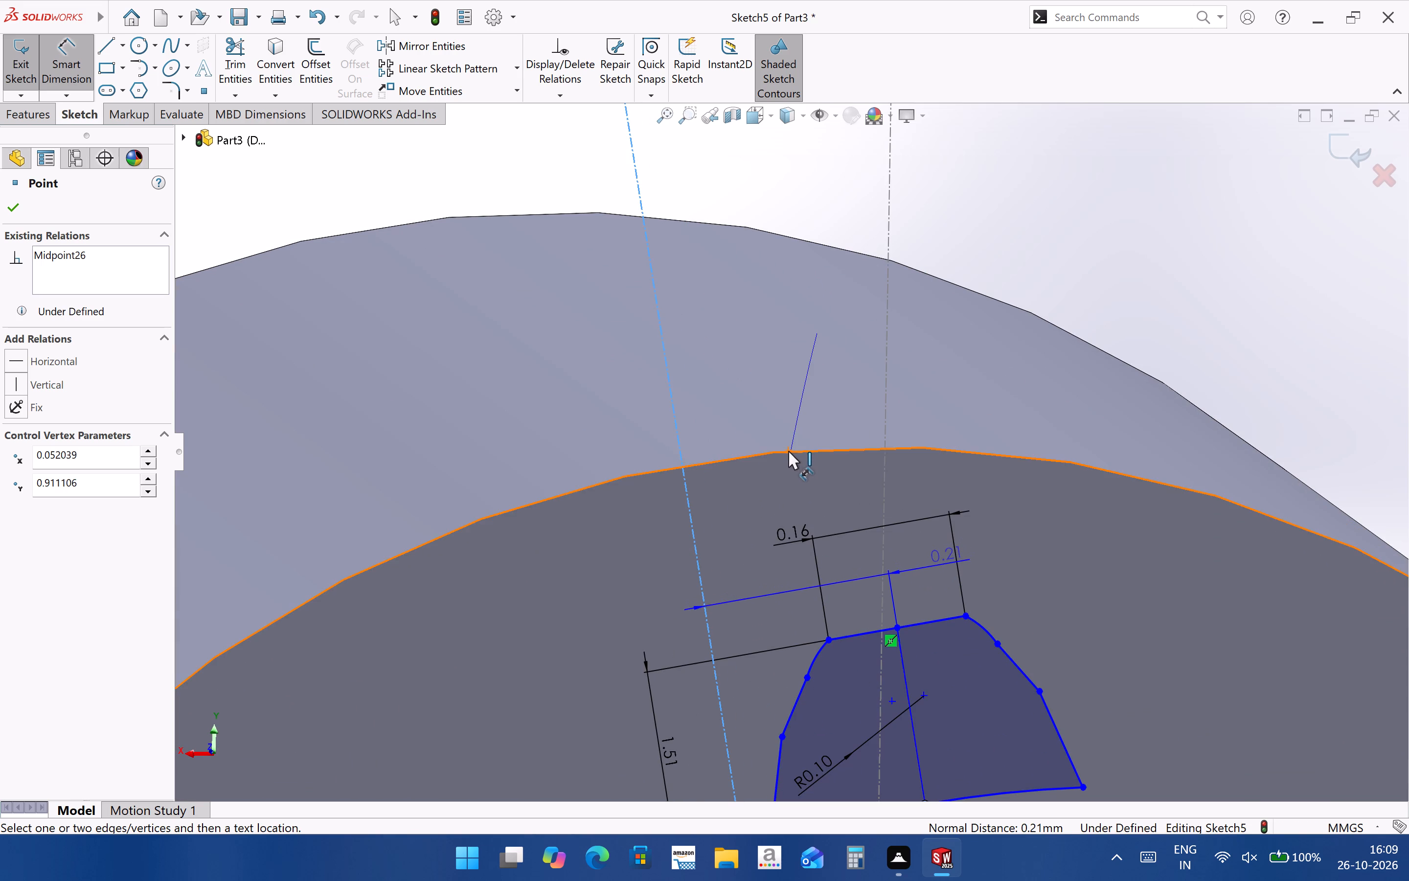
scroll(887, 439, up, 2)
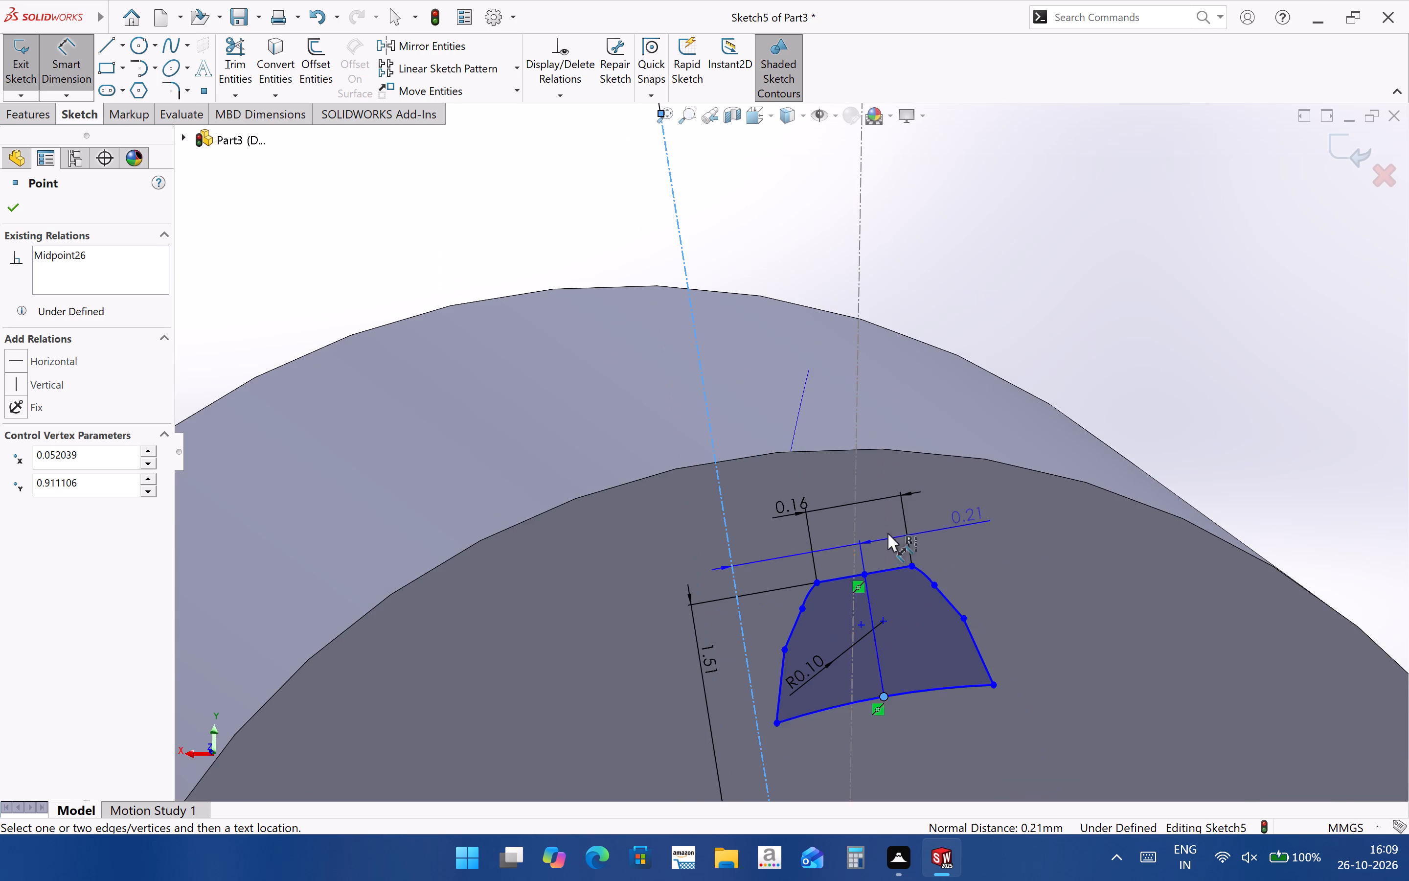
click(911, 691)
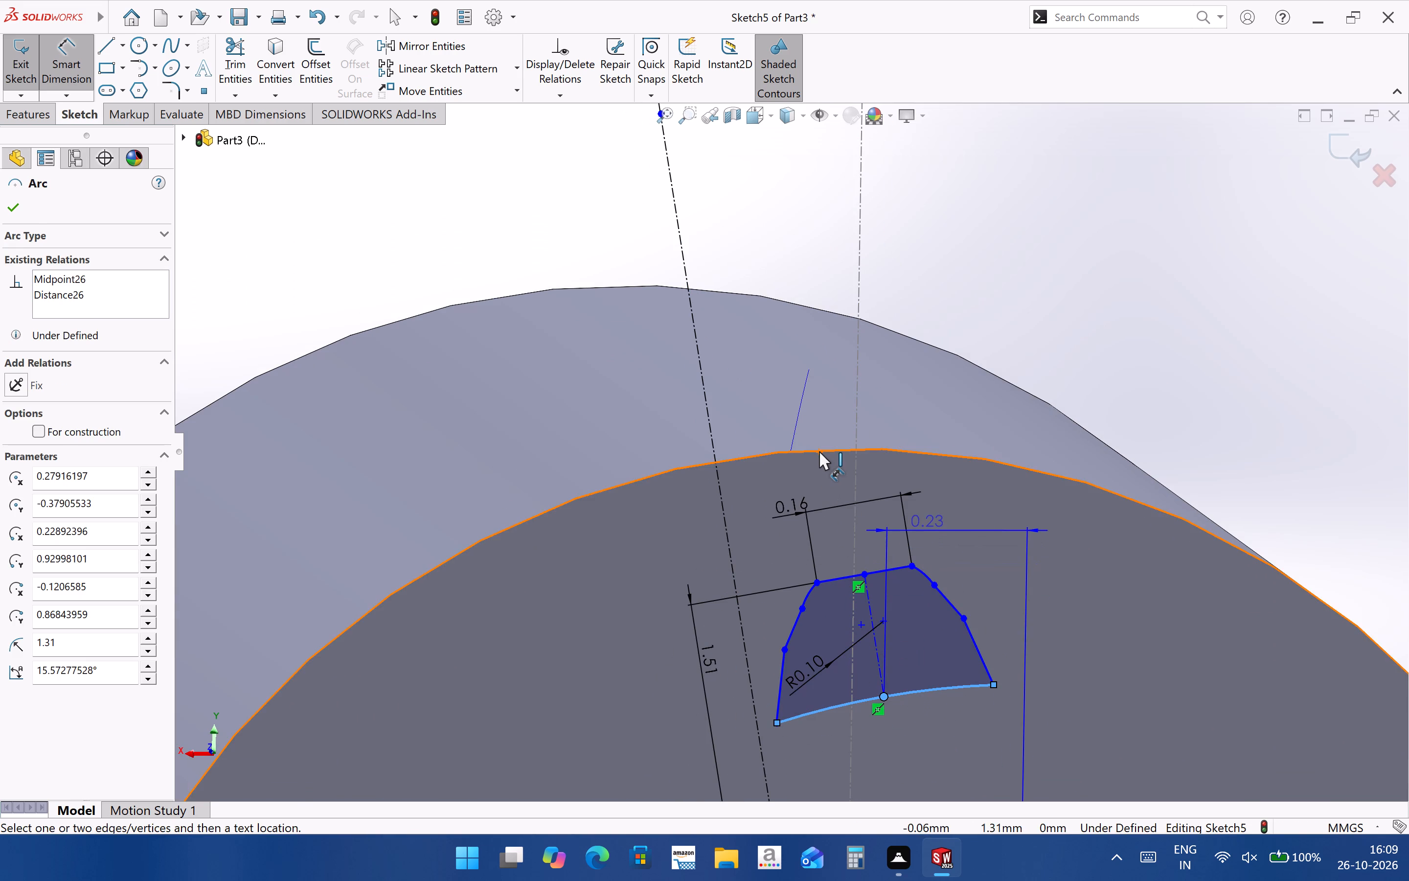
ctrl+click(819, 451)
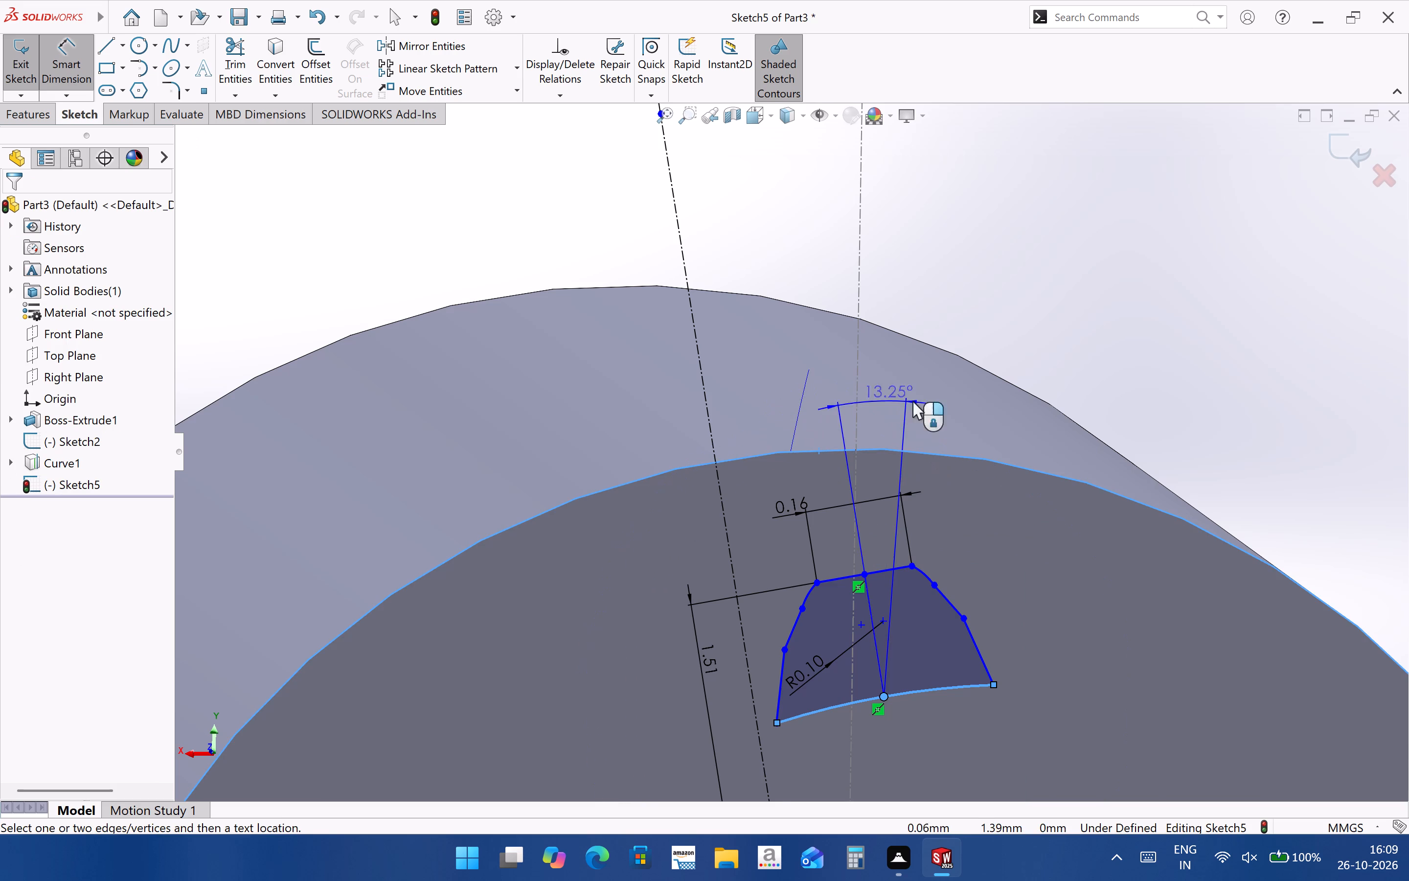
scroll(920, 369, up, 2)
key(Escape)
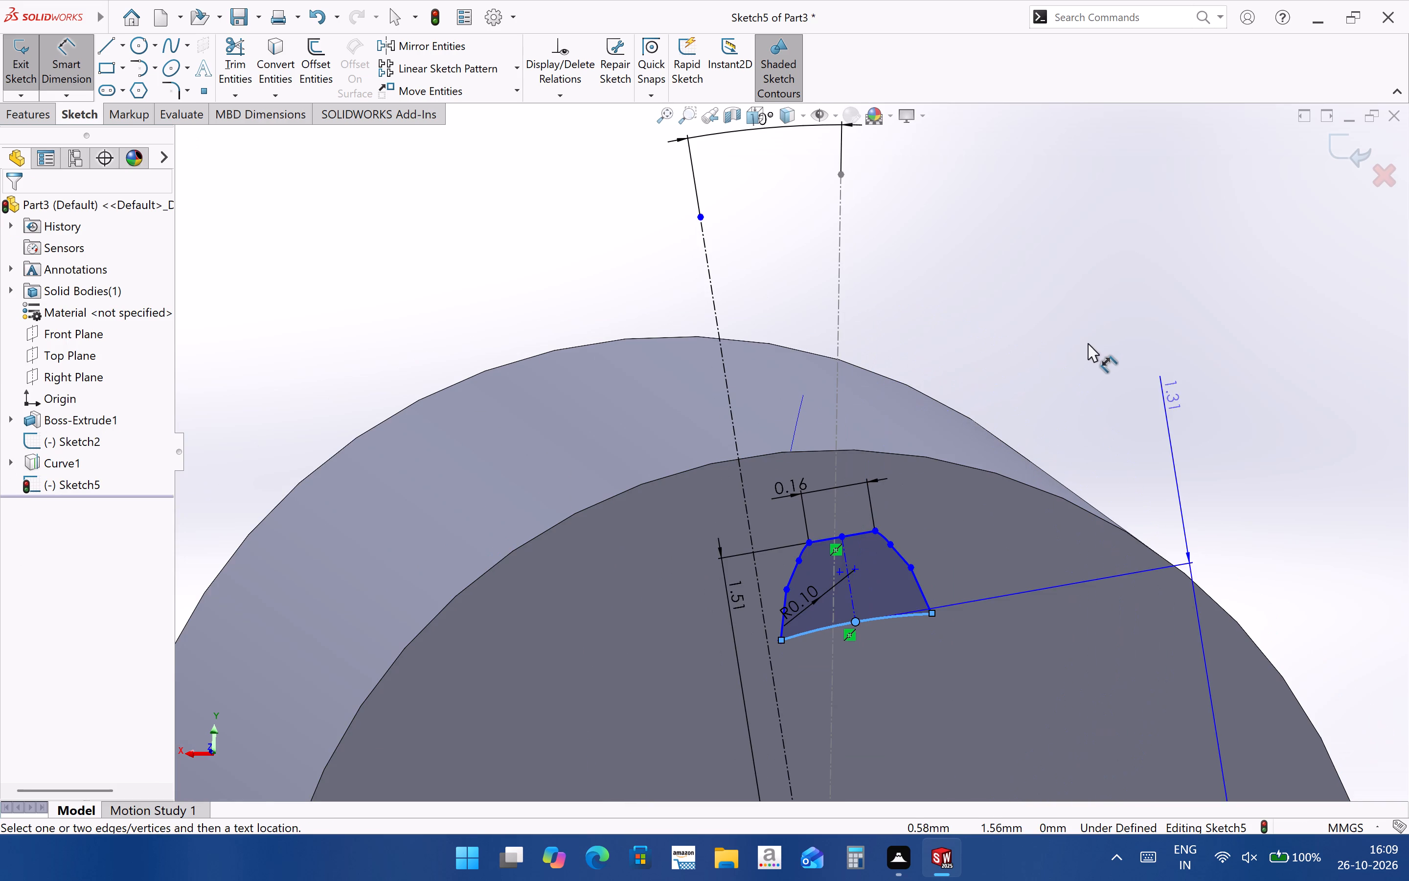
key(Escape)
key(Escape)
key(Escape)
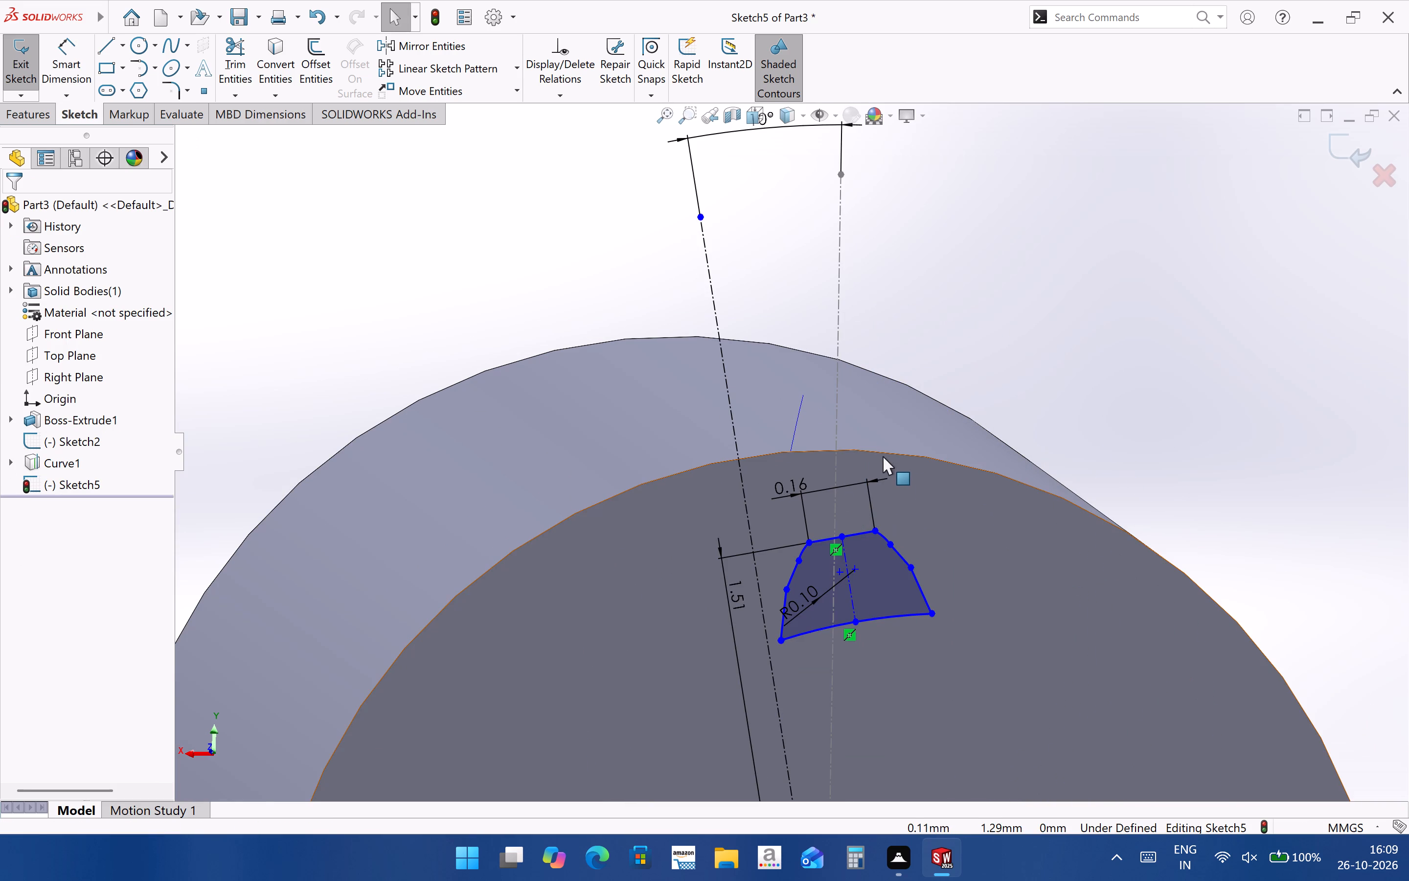
Make the tooth profile's base arc tangent to the cylinder's front circular edge.
click(897, 454)
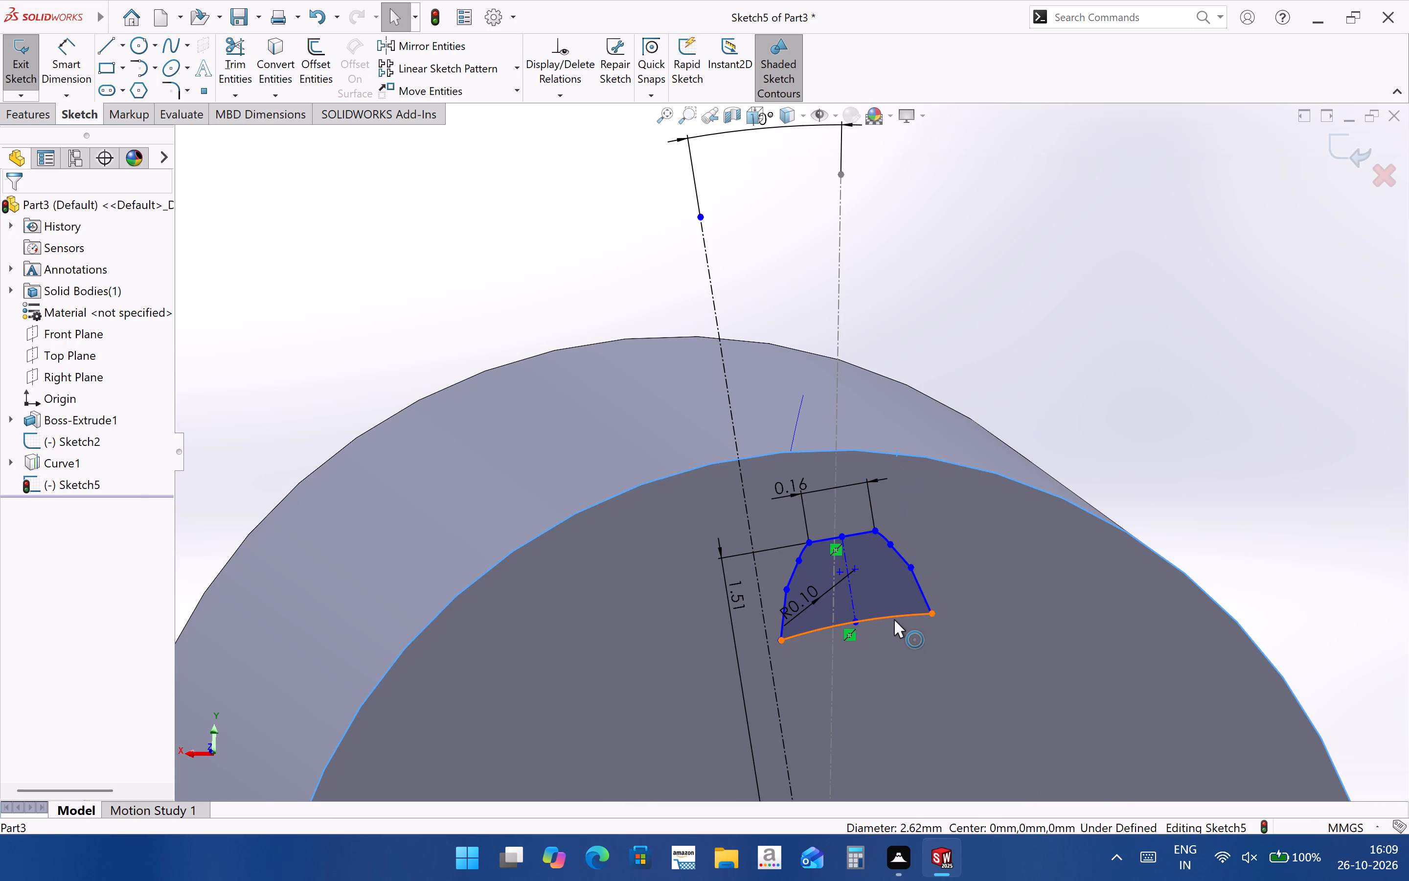
ctrl+click(894, 619)
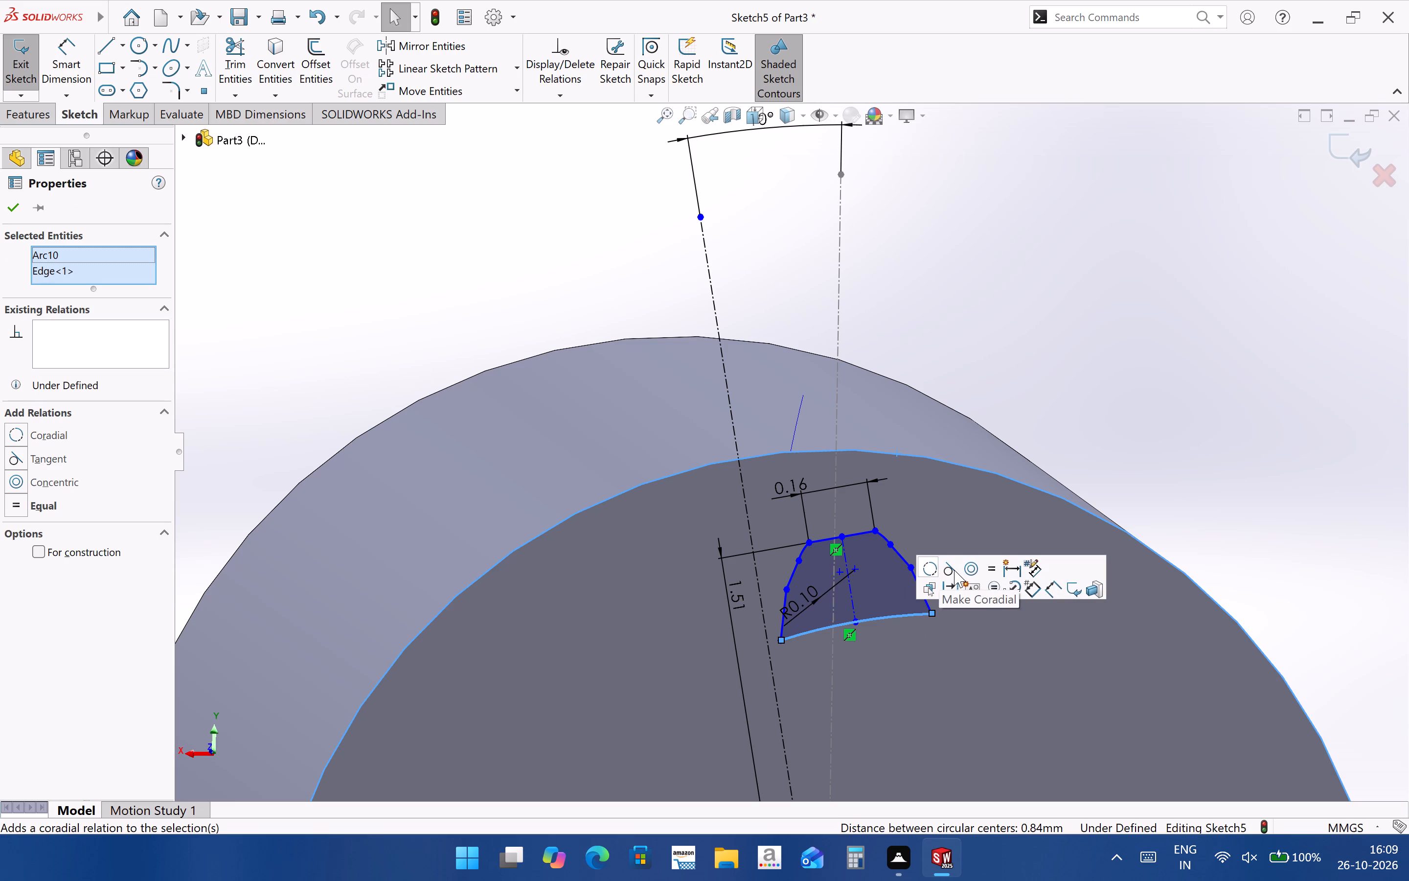
click(954, 570)
scroll(779, 442, down, 3)
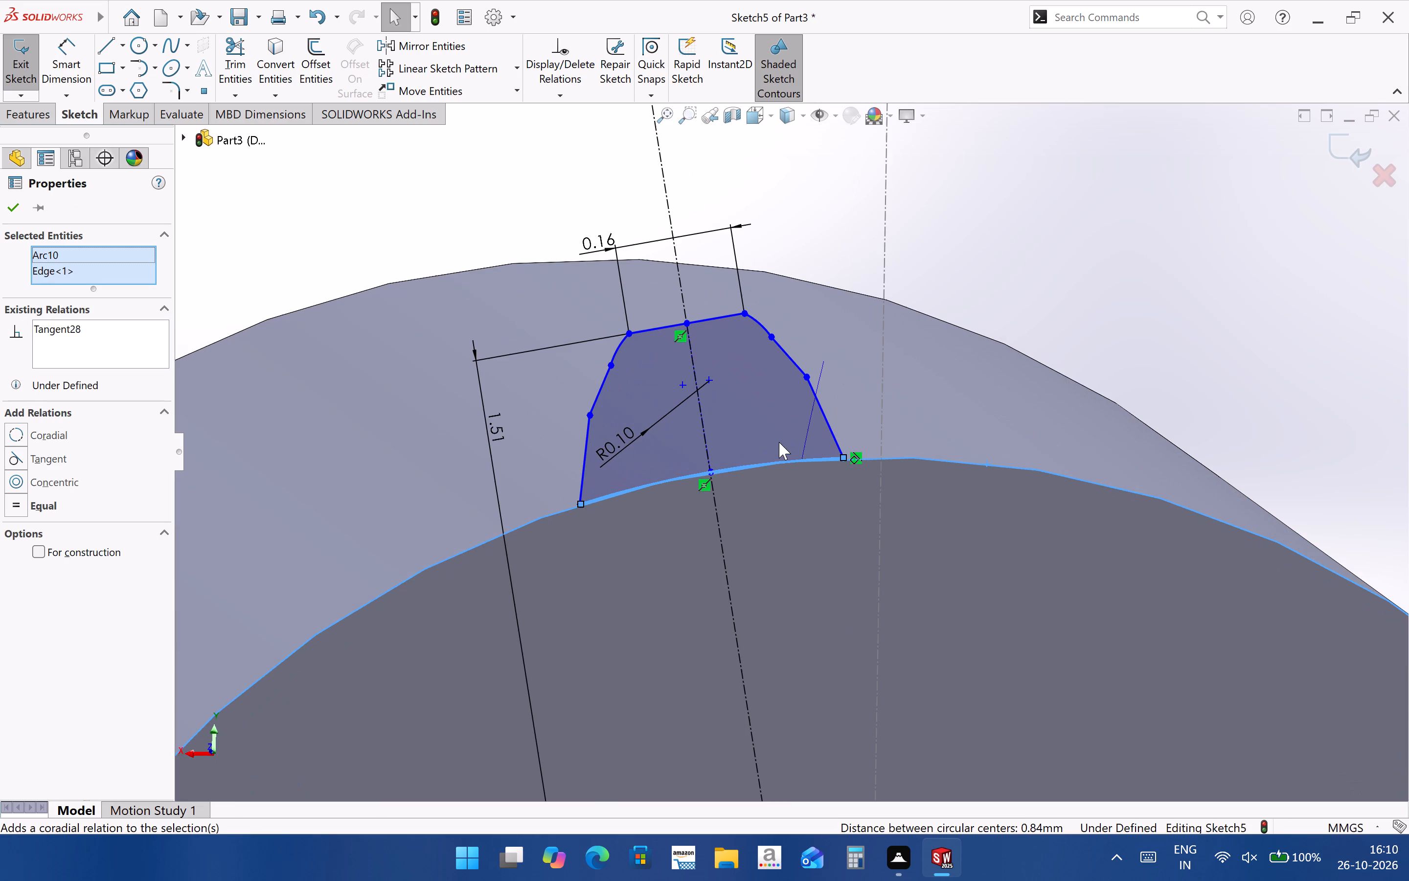
click(1211, 304)
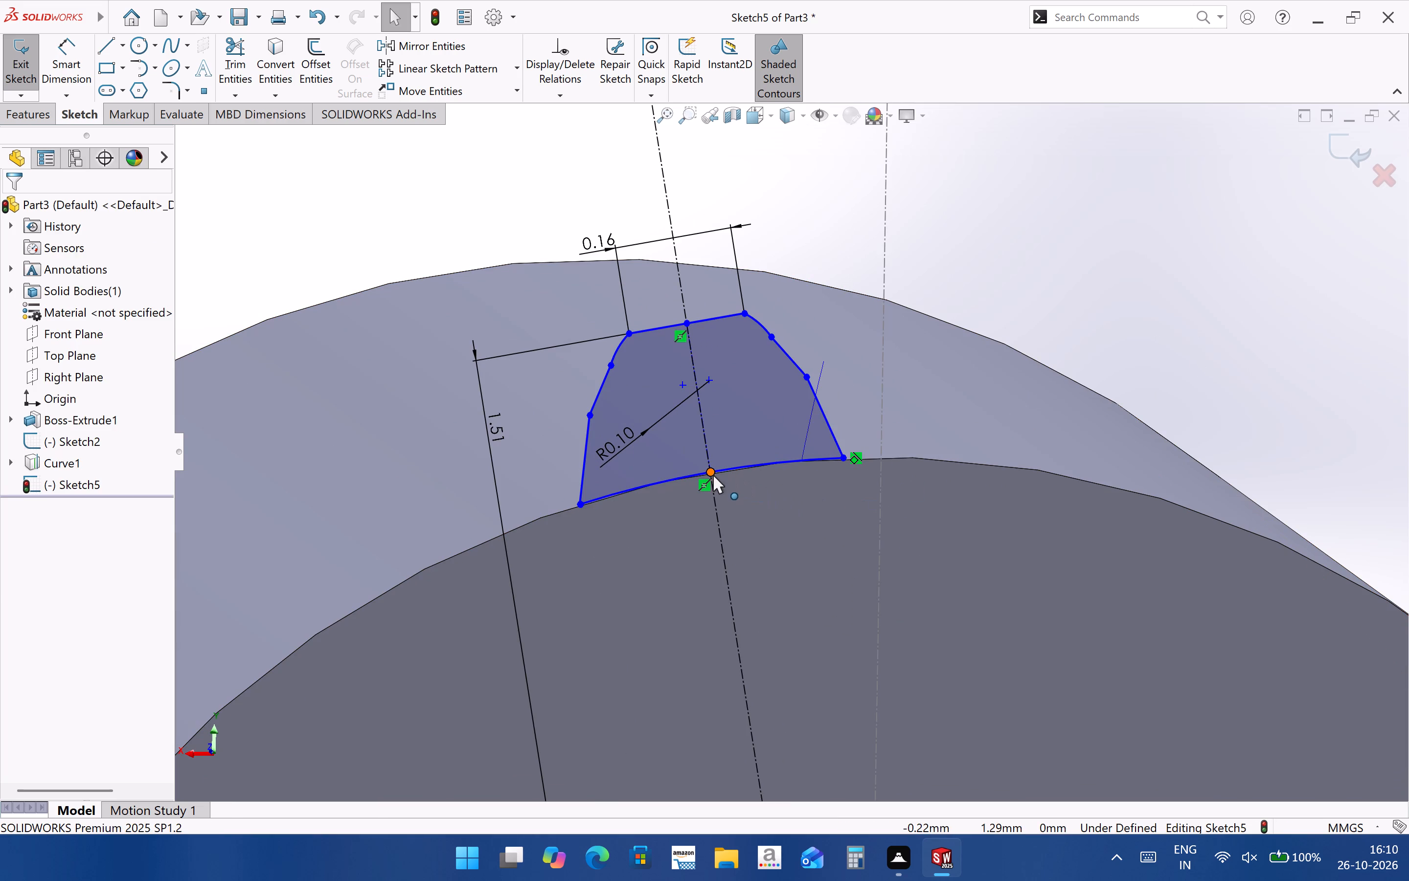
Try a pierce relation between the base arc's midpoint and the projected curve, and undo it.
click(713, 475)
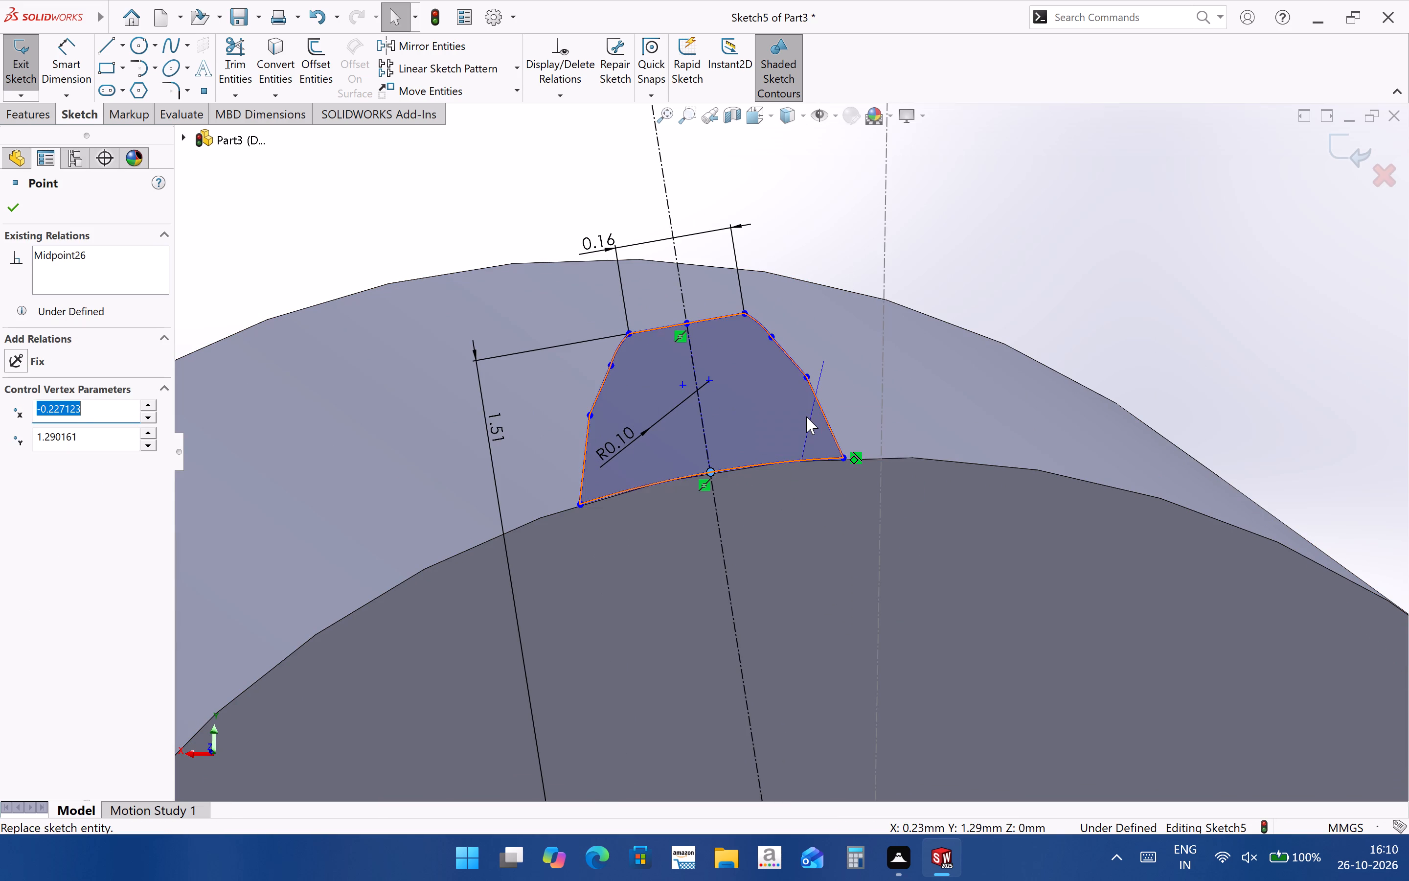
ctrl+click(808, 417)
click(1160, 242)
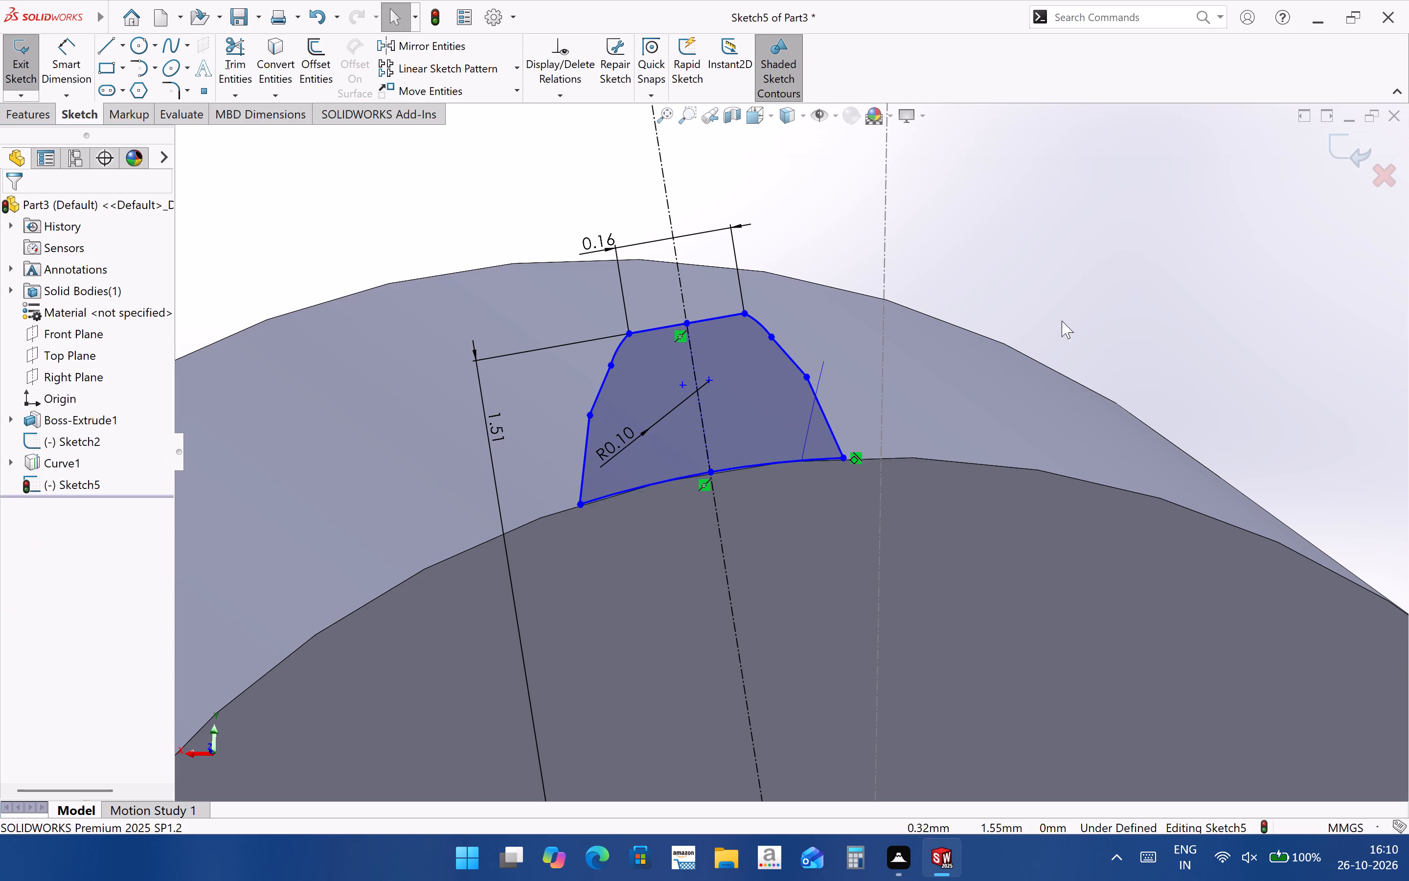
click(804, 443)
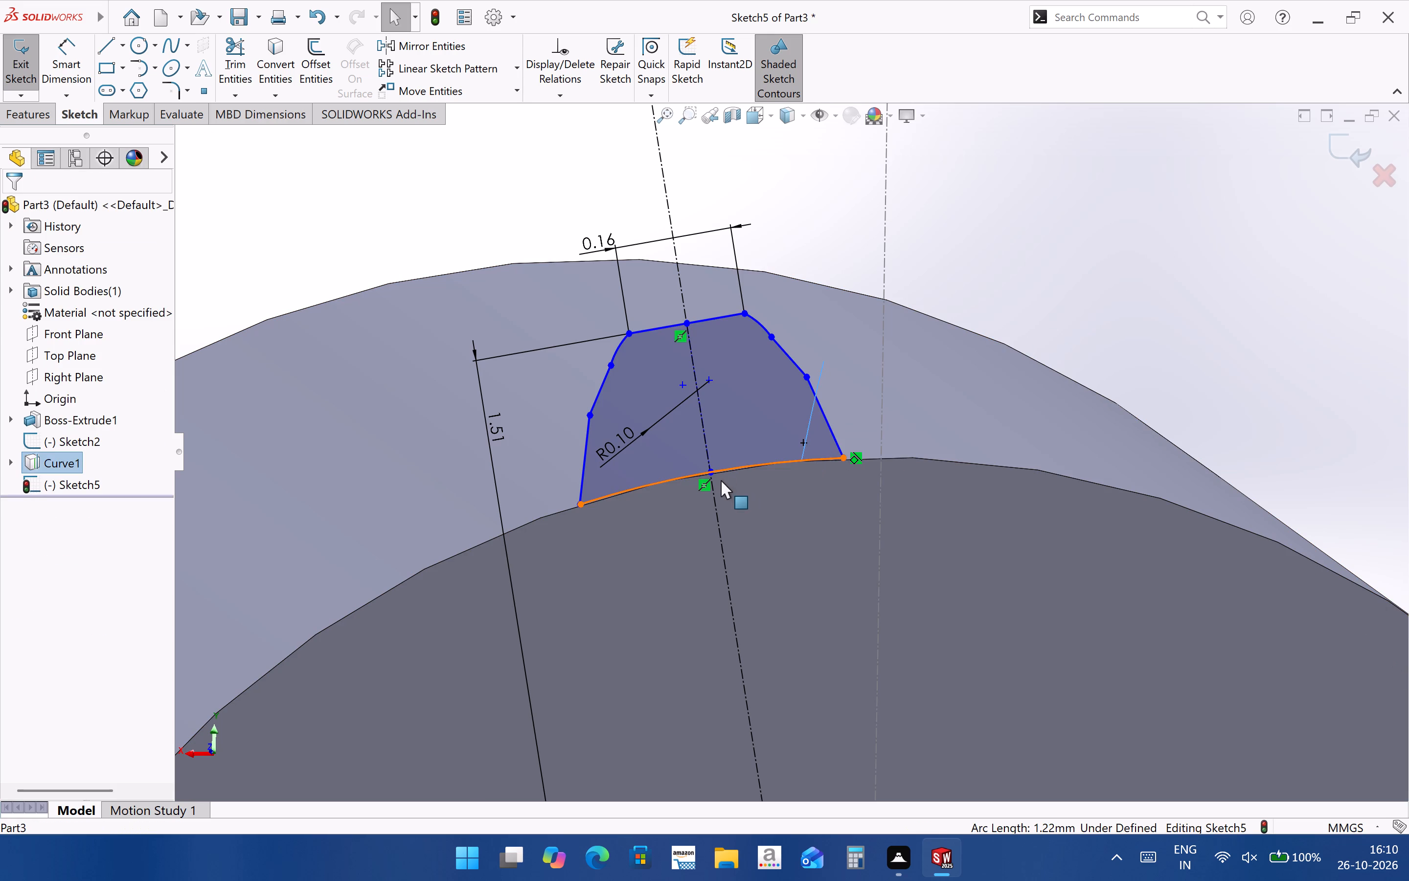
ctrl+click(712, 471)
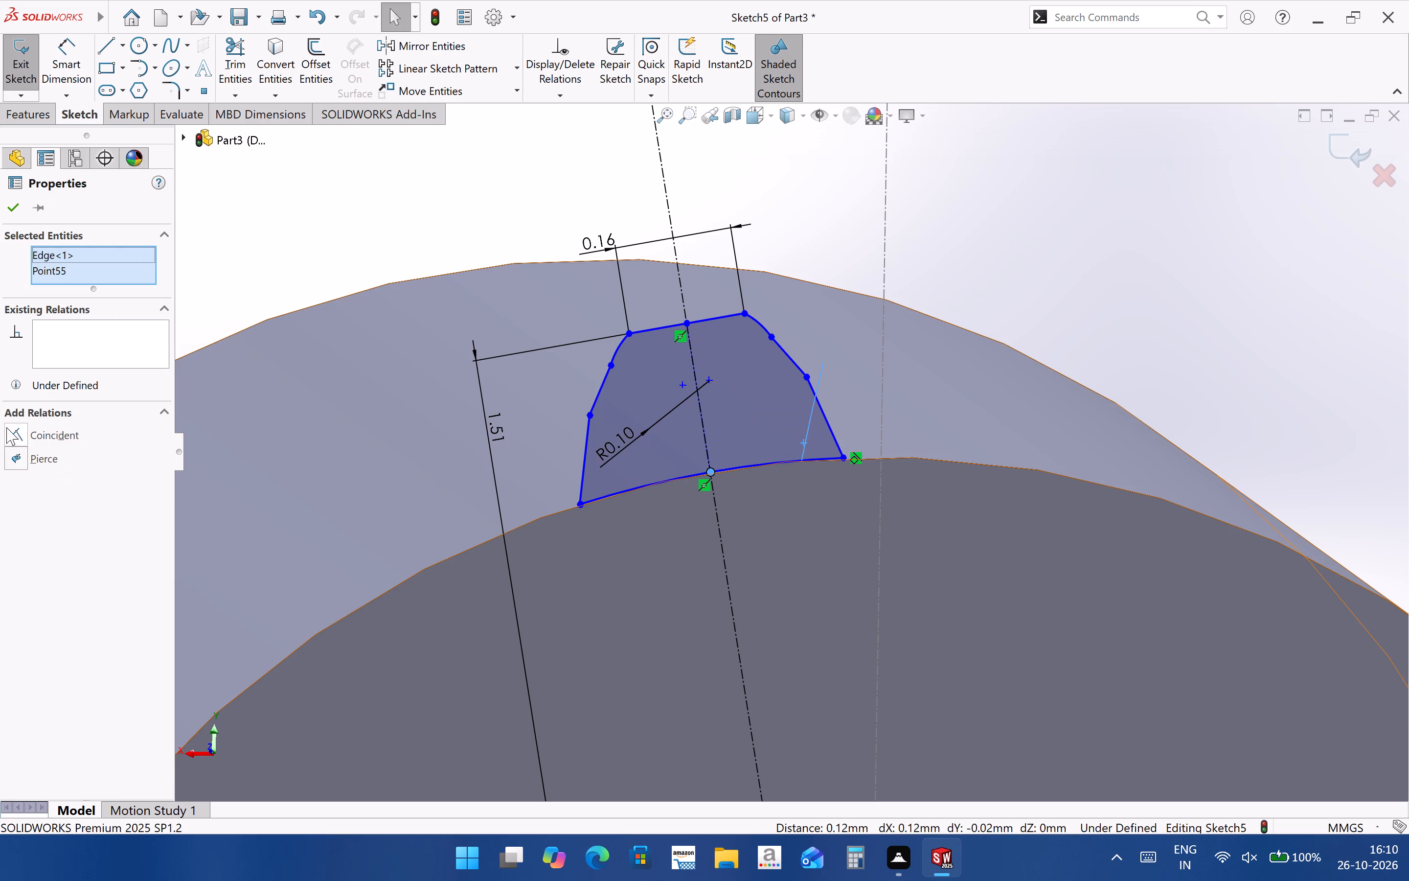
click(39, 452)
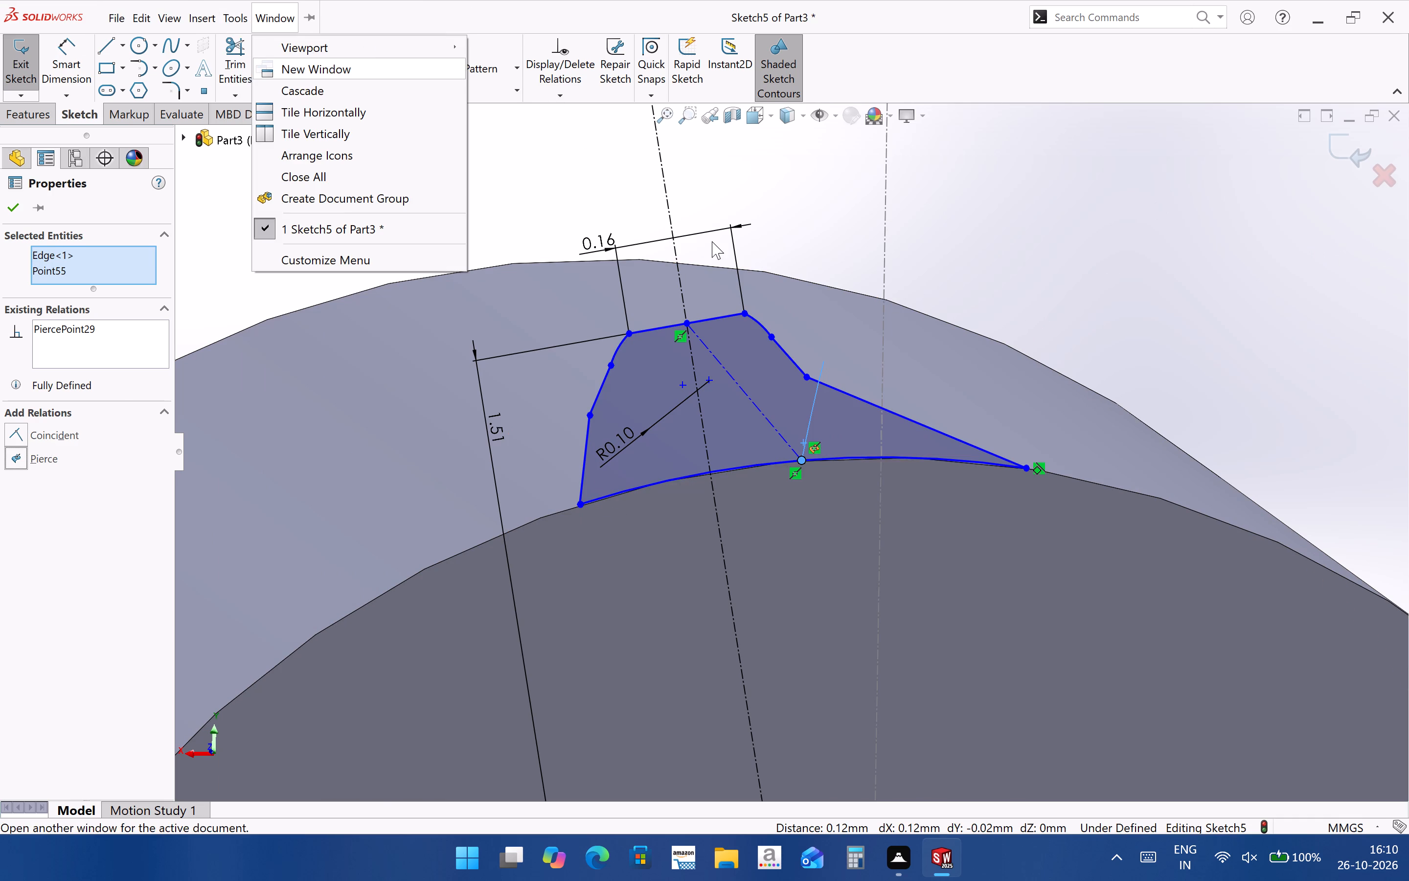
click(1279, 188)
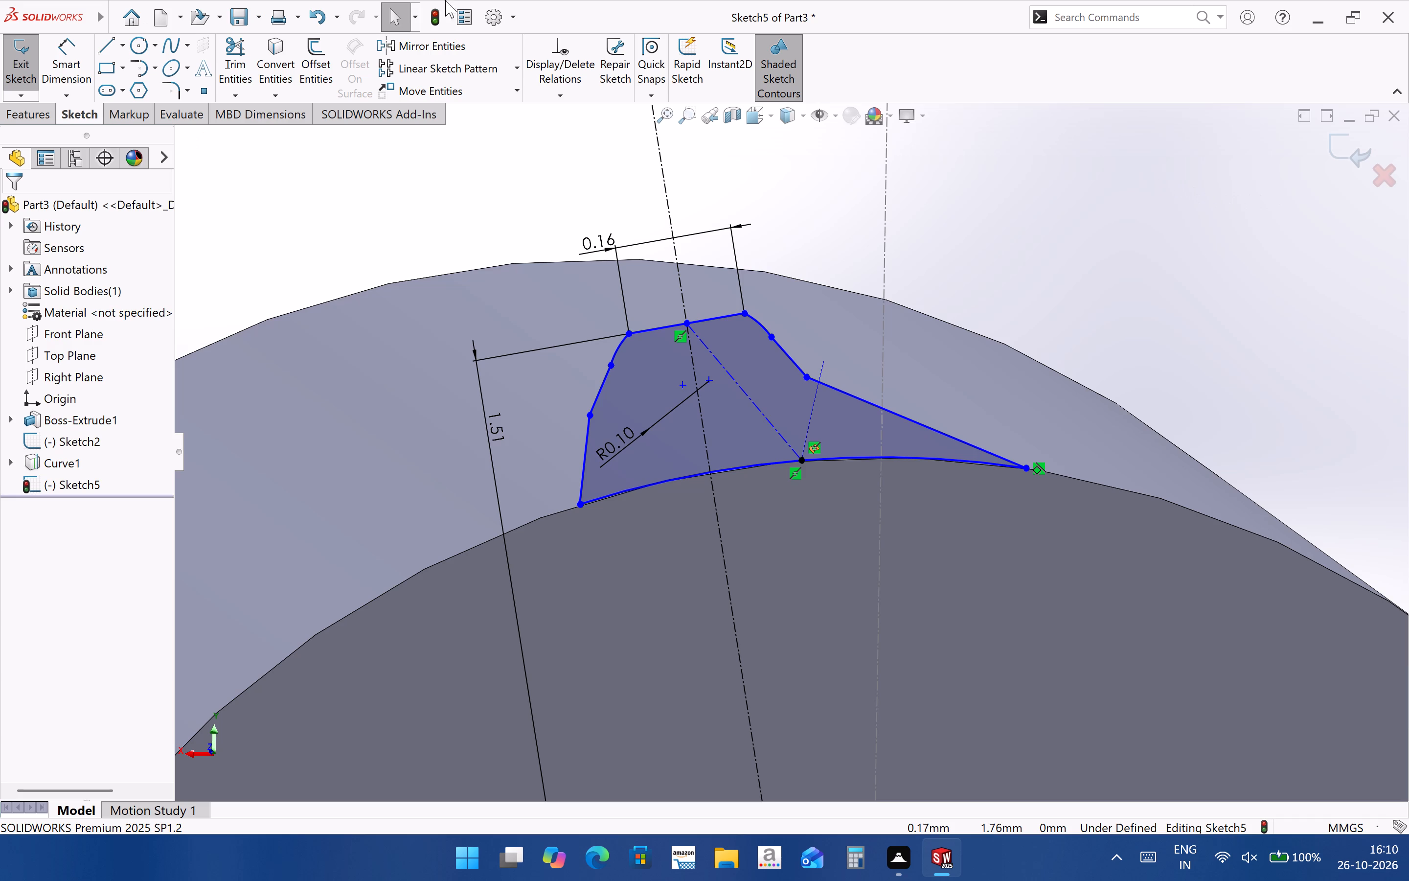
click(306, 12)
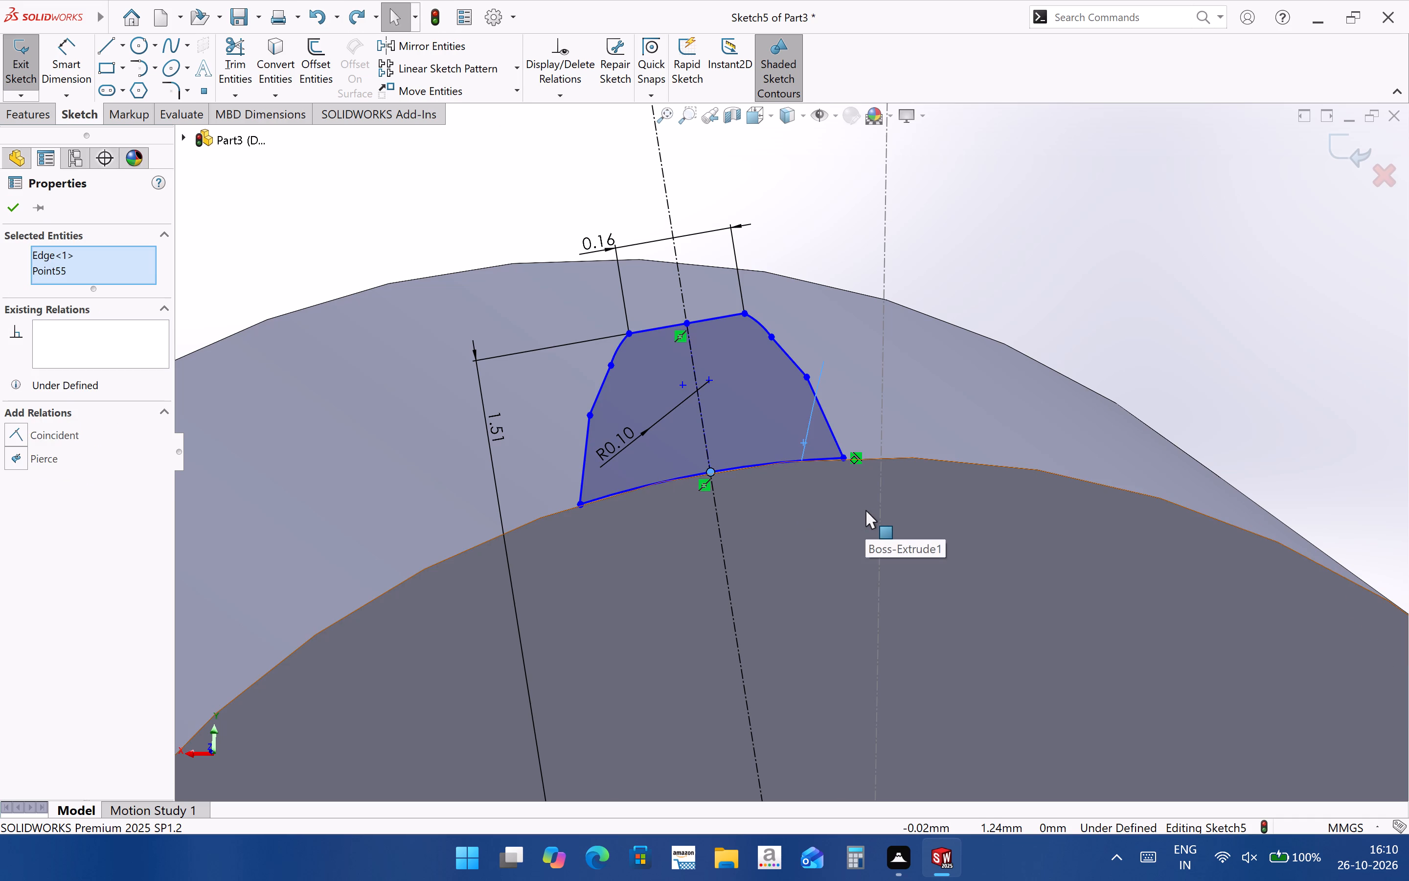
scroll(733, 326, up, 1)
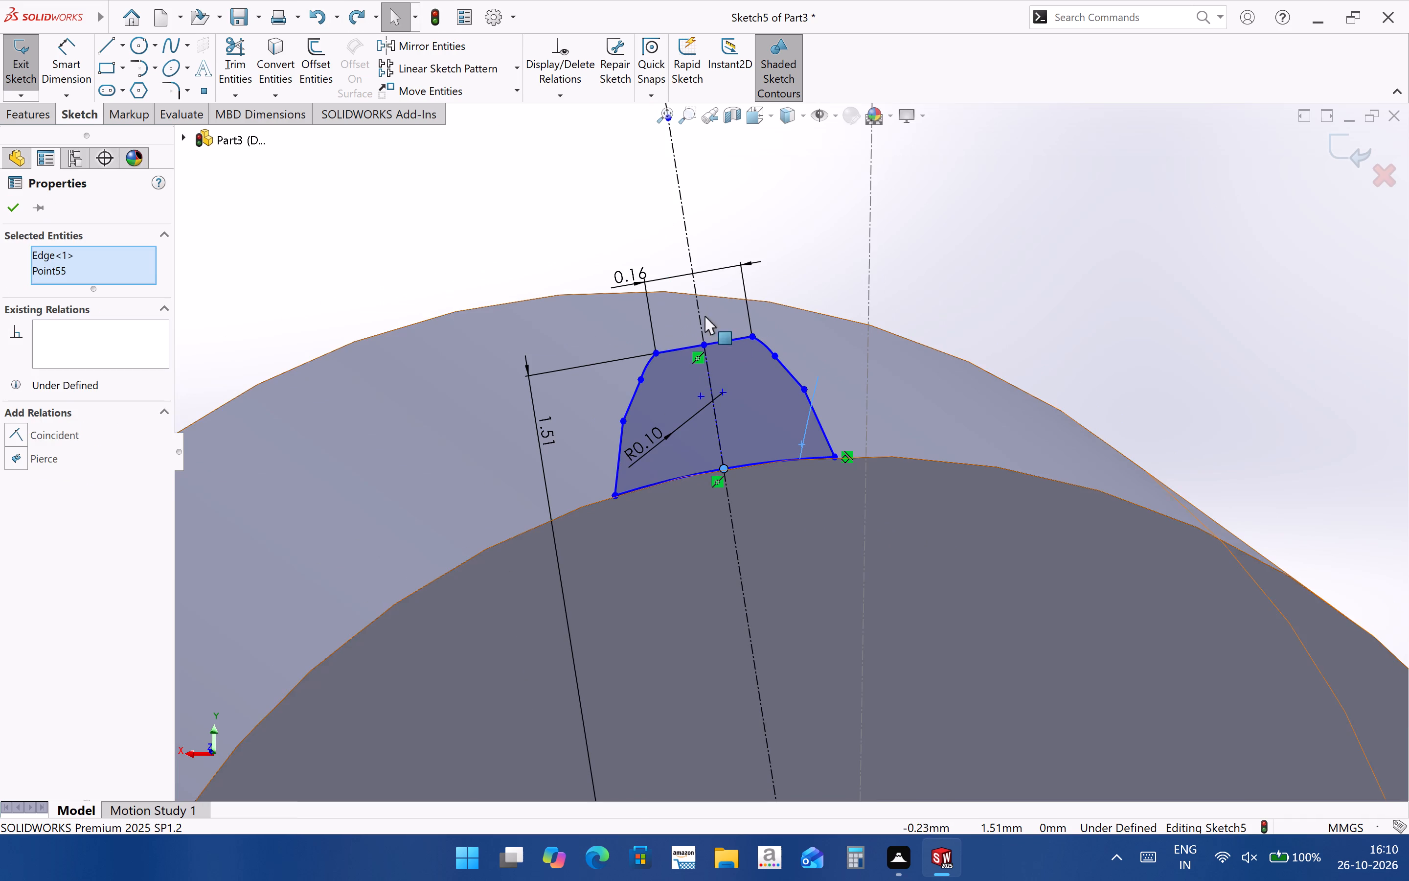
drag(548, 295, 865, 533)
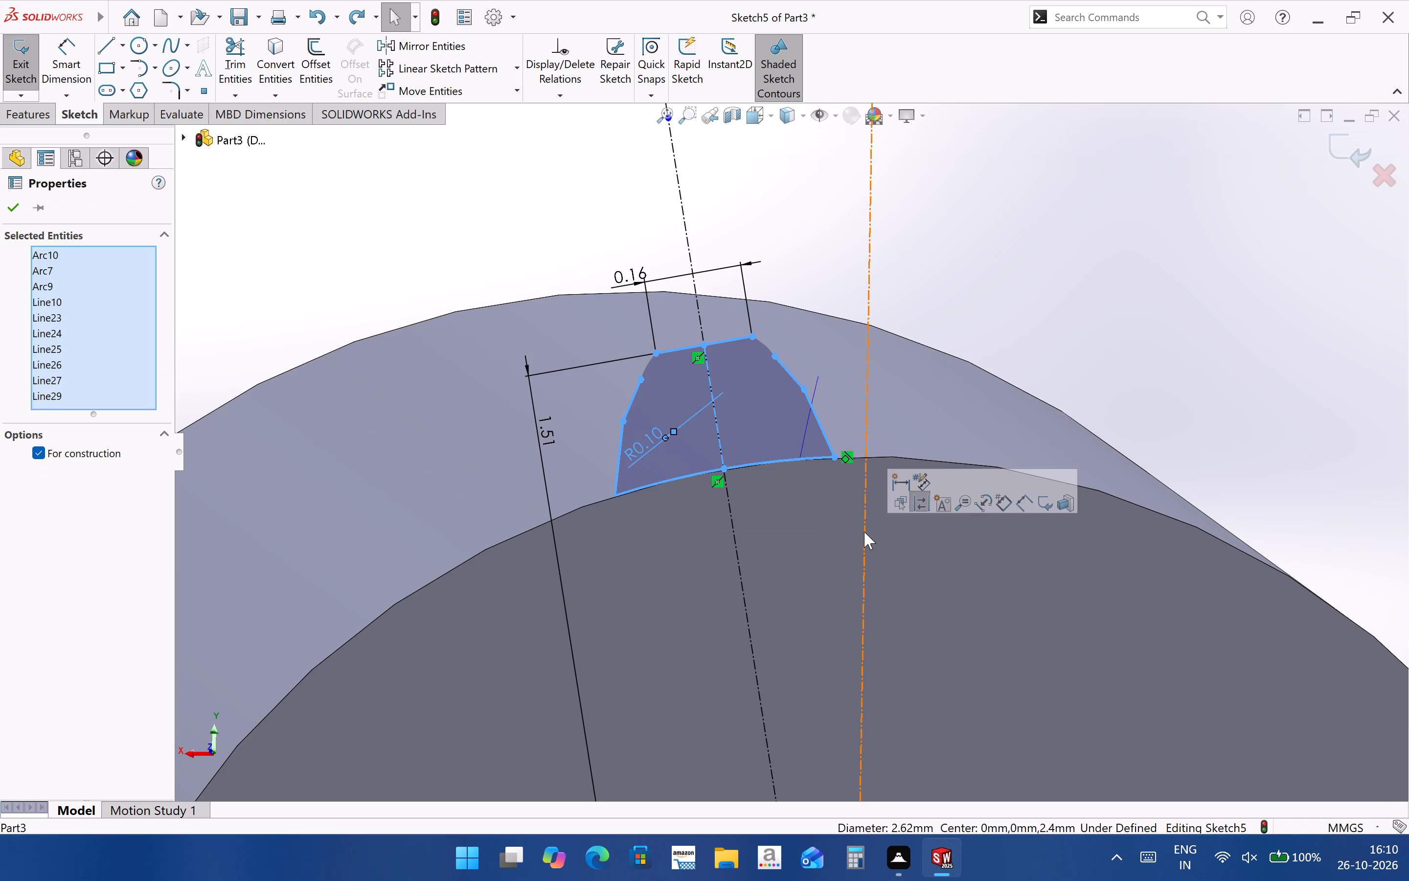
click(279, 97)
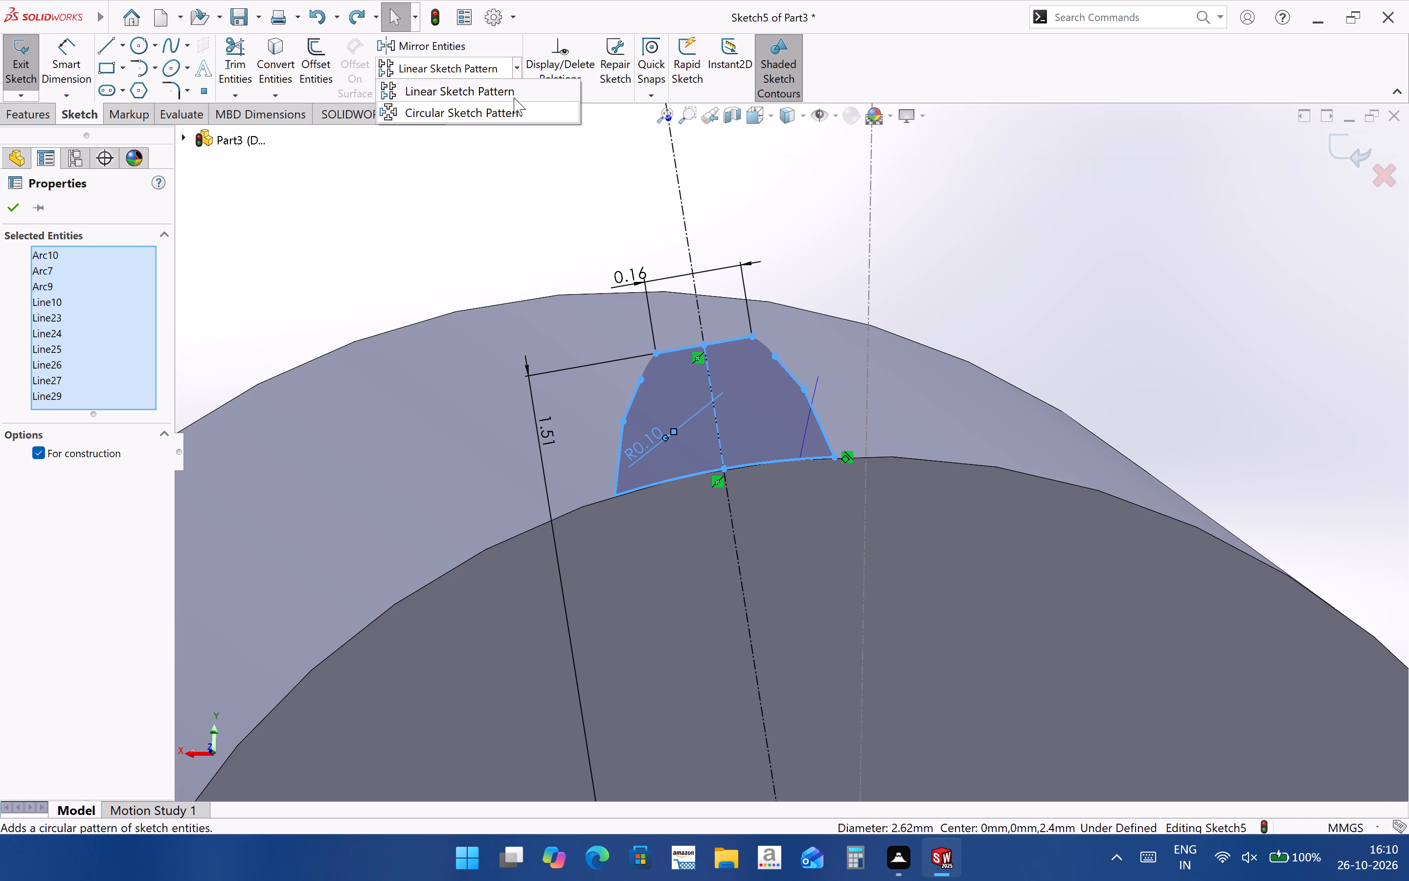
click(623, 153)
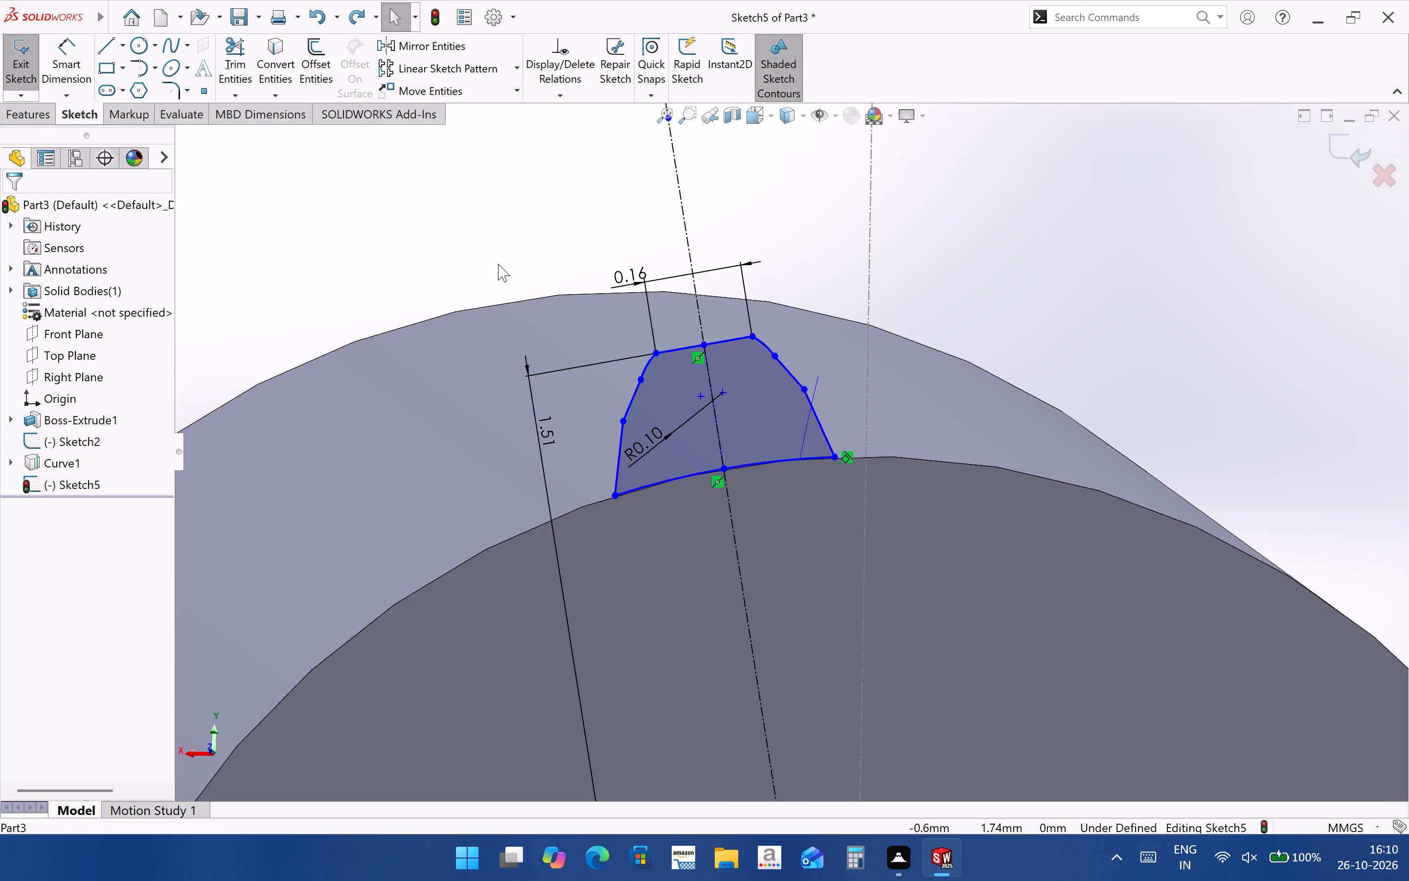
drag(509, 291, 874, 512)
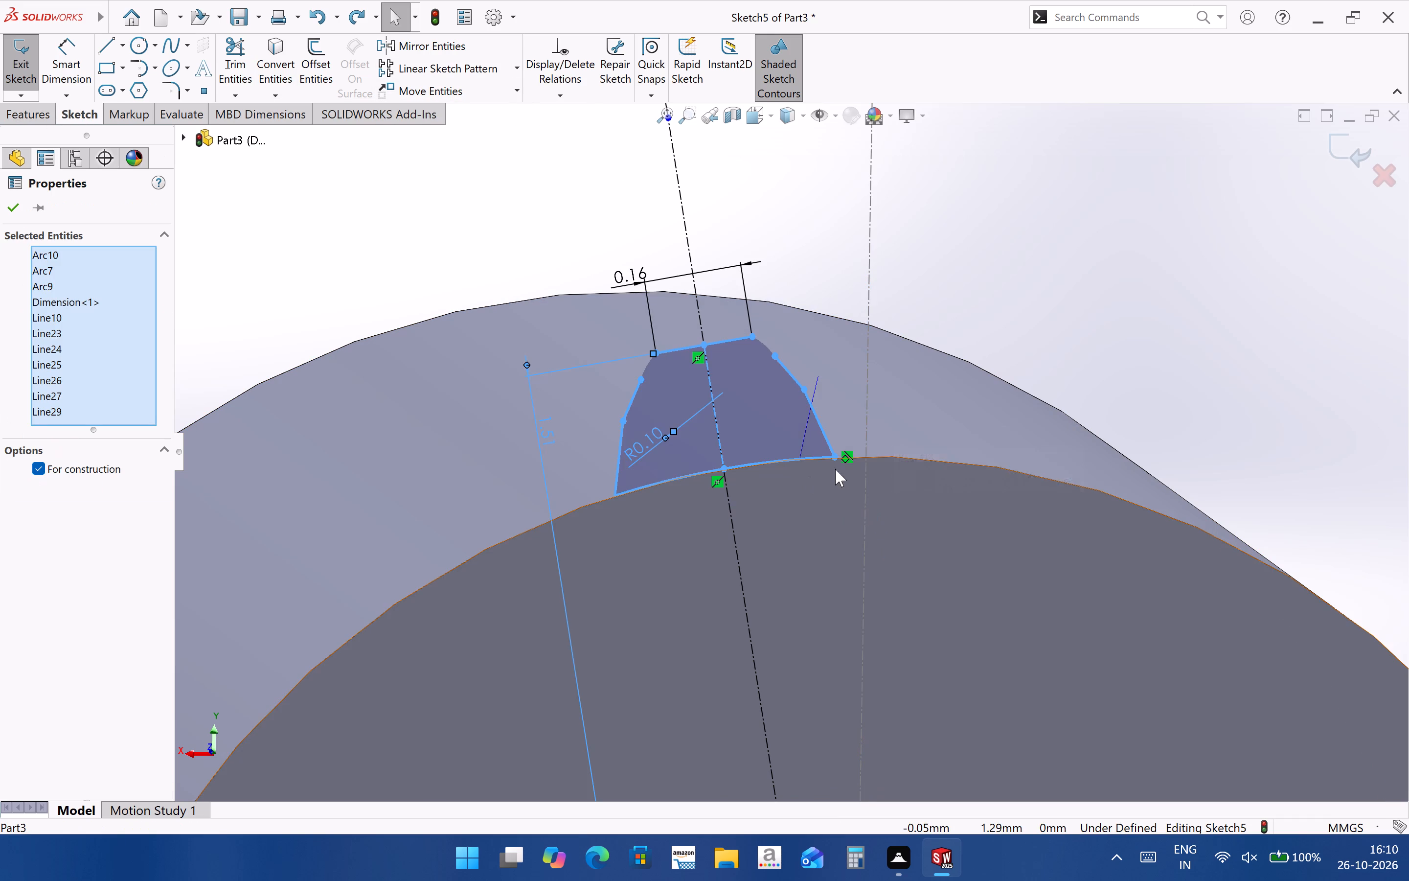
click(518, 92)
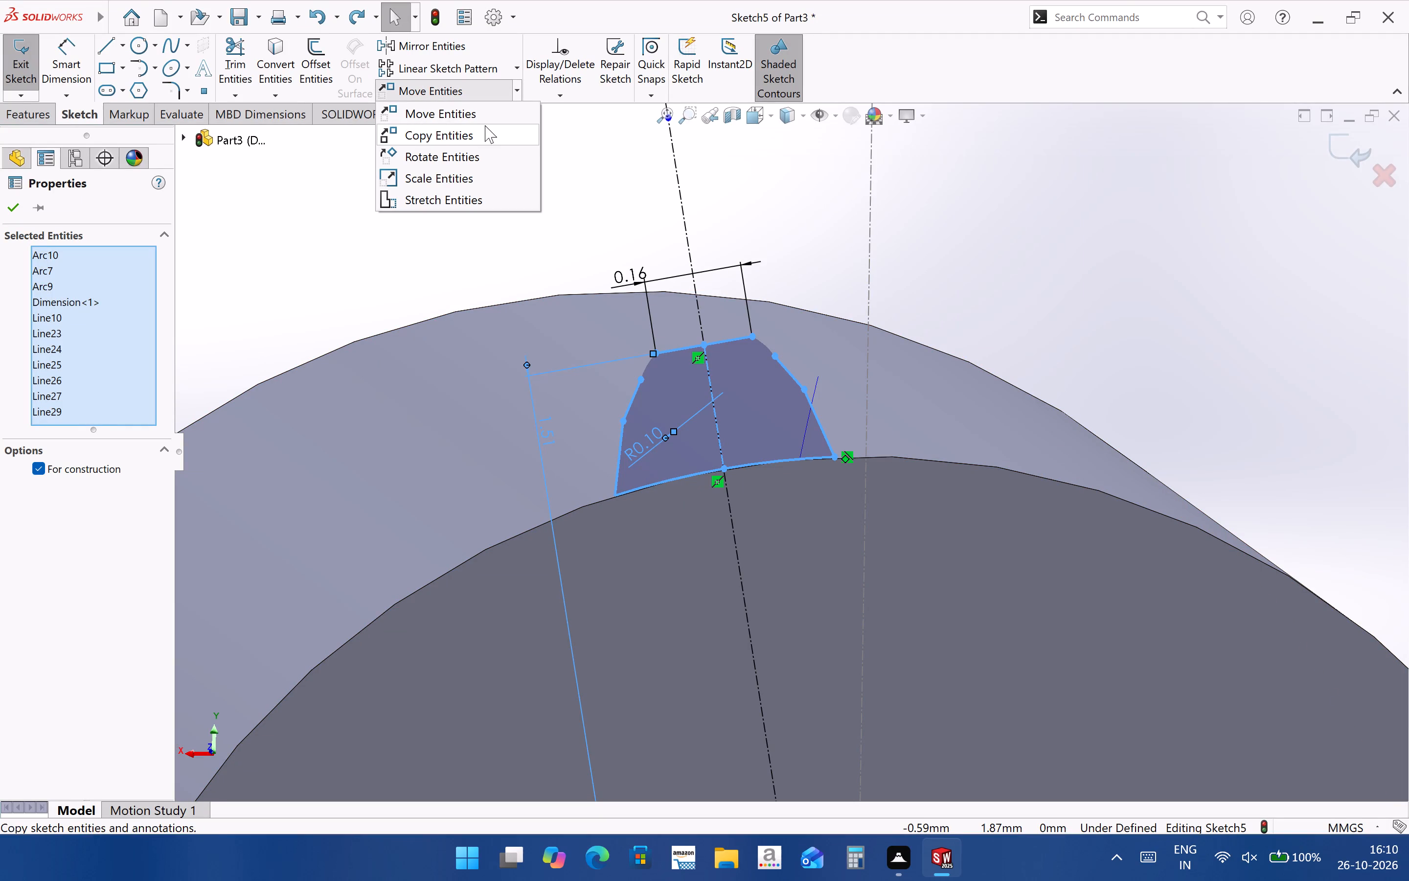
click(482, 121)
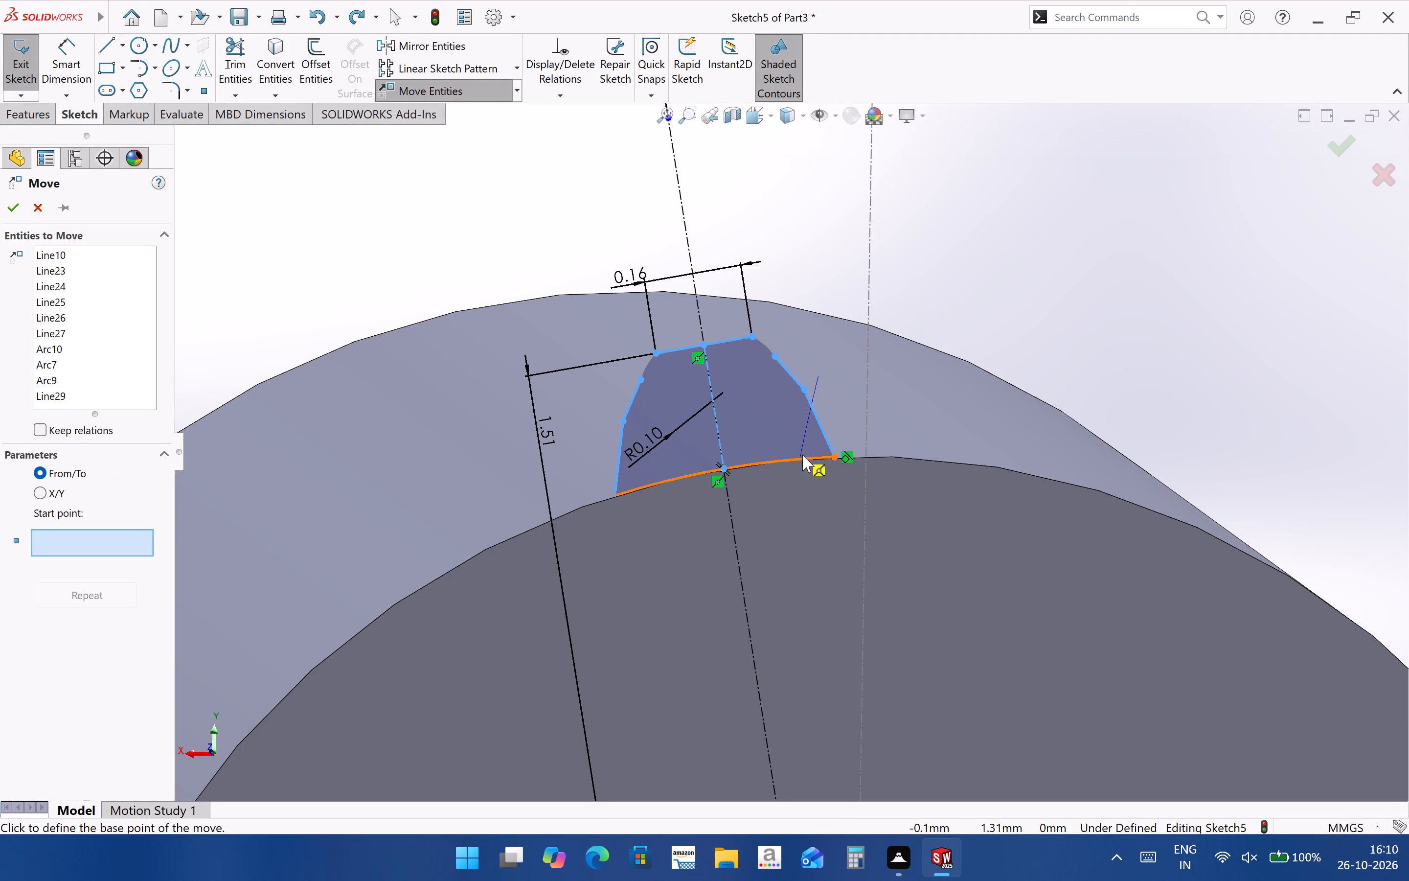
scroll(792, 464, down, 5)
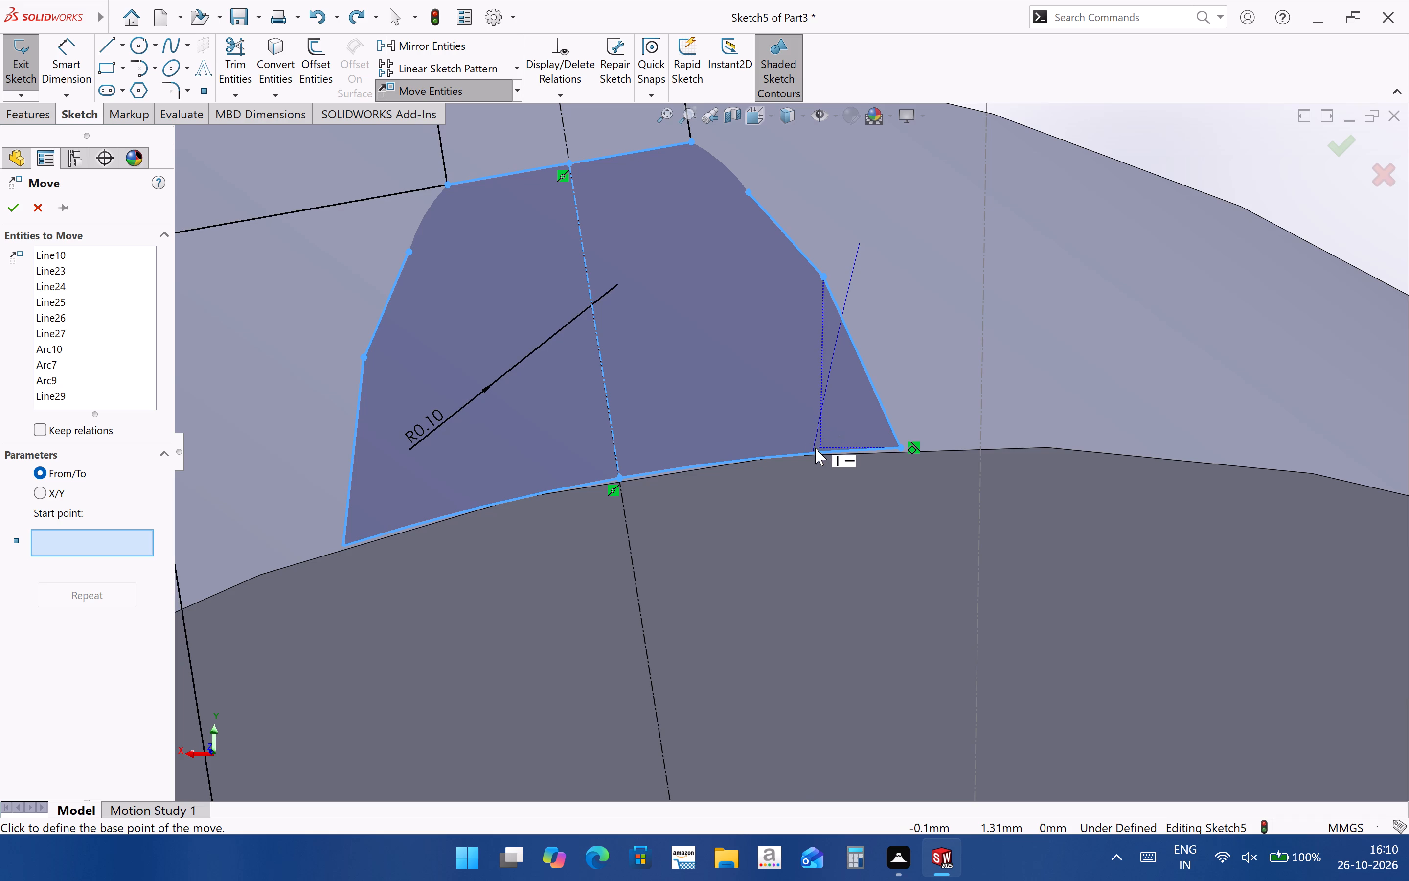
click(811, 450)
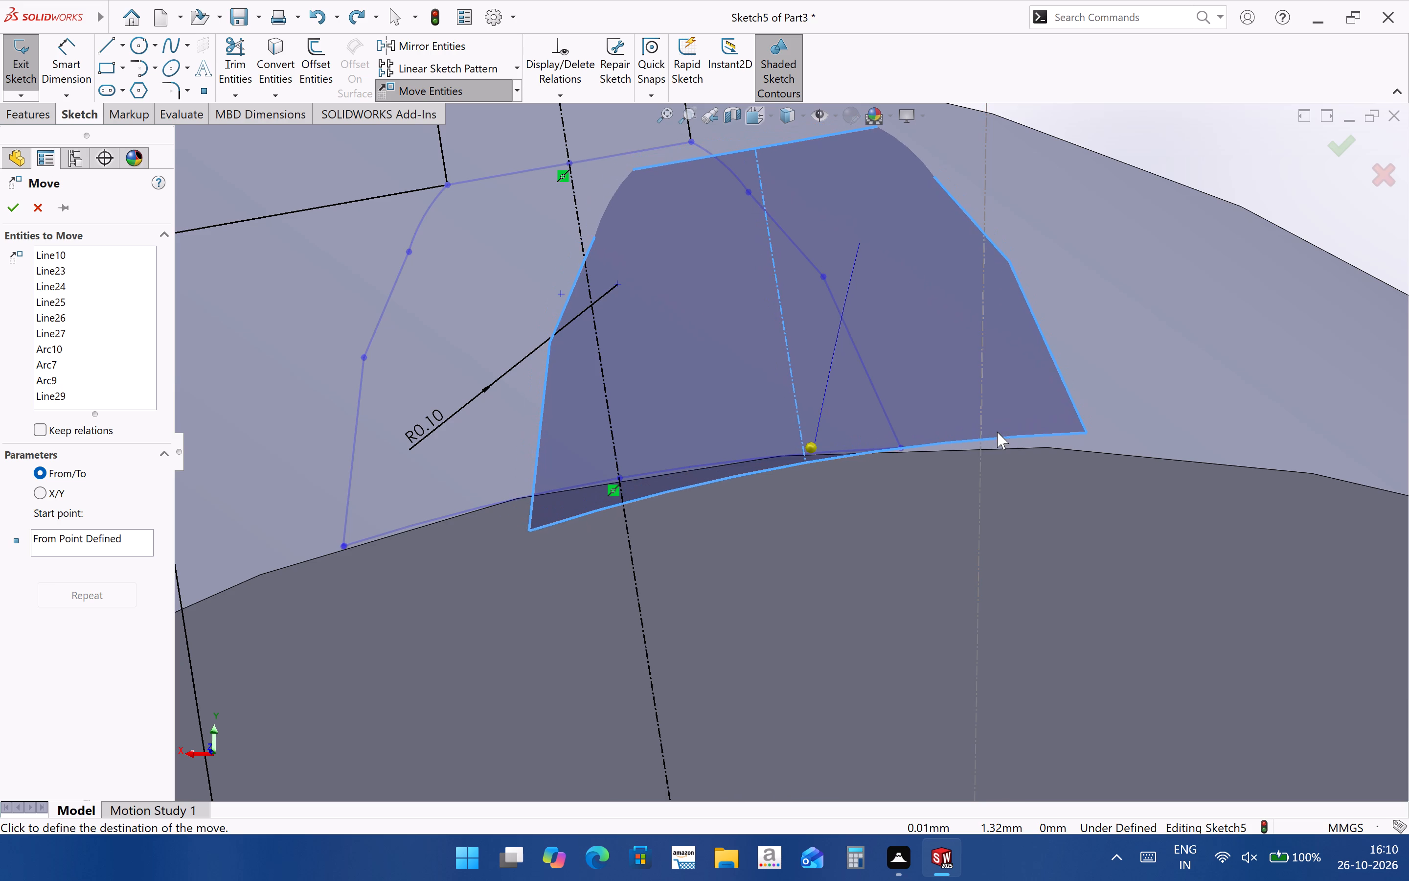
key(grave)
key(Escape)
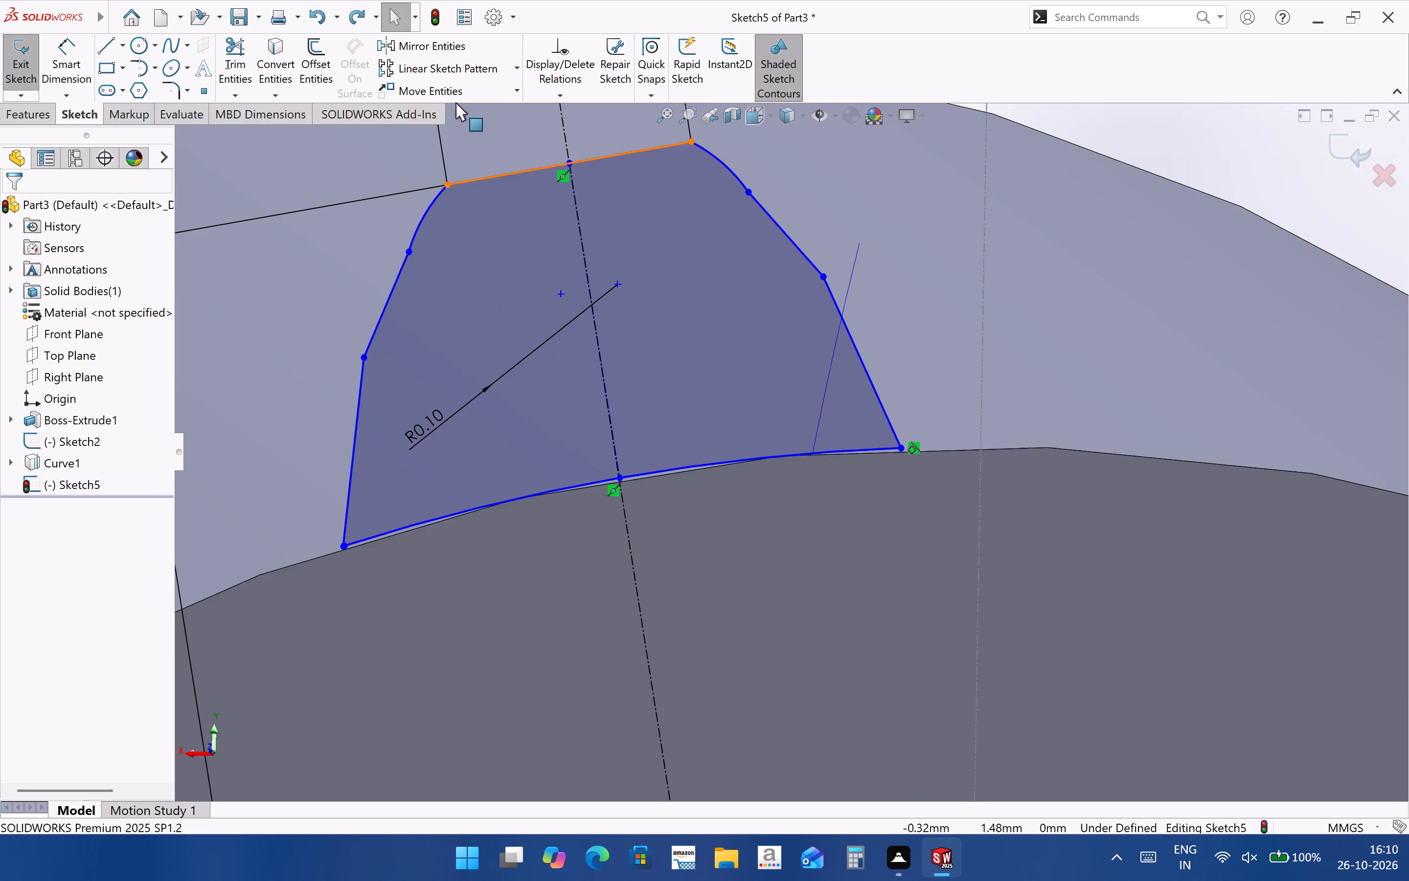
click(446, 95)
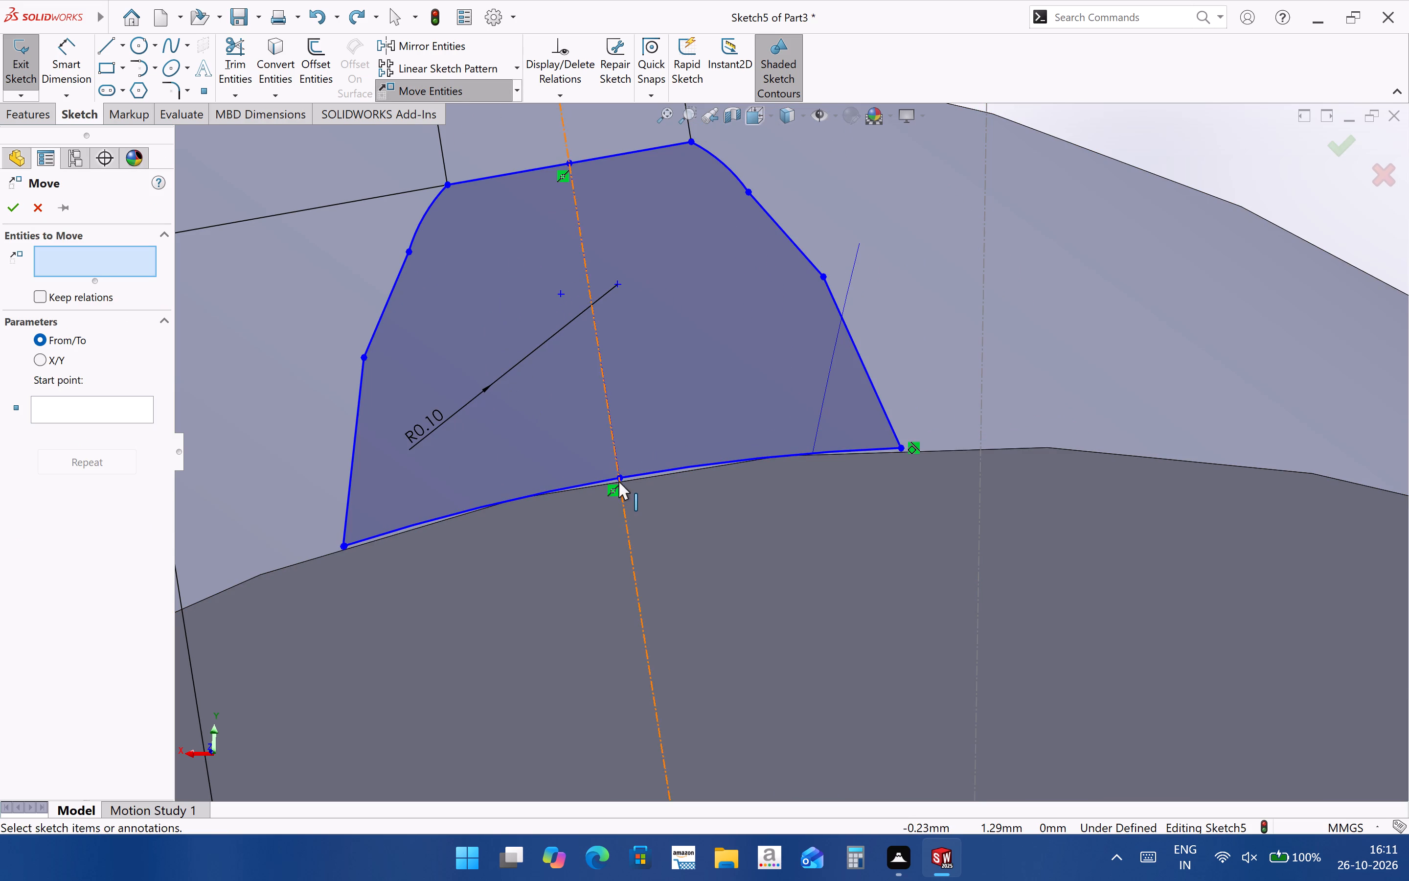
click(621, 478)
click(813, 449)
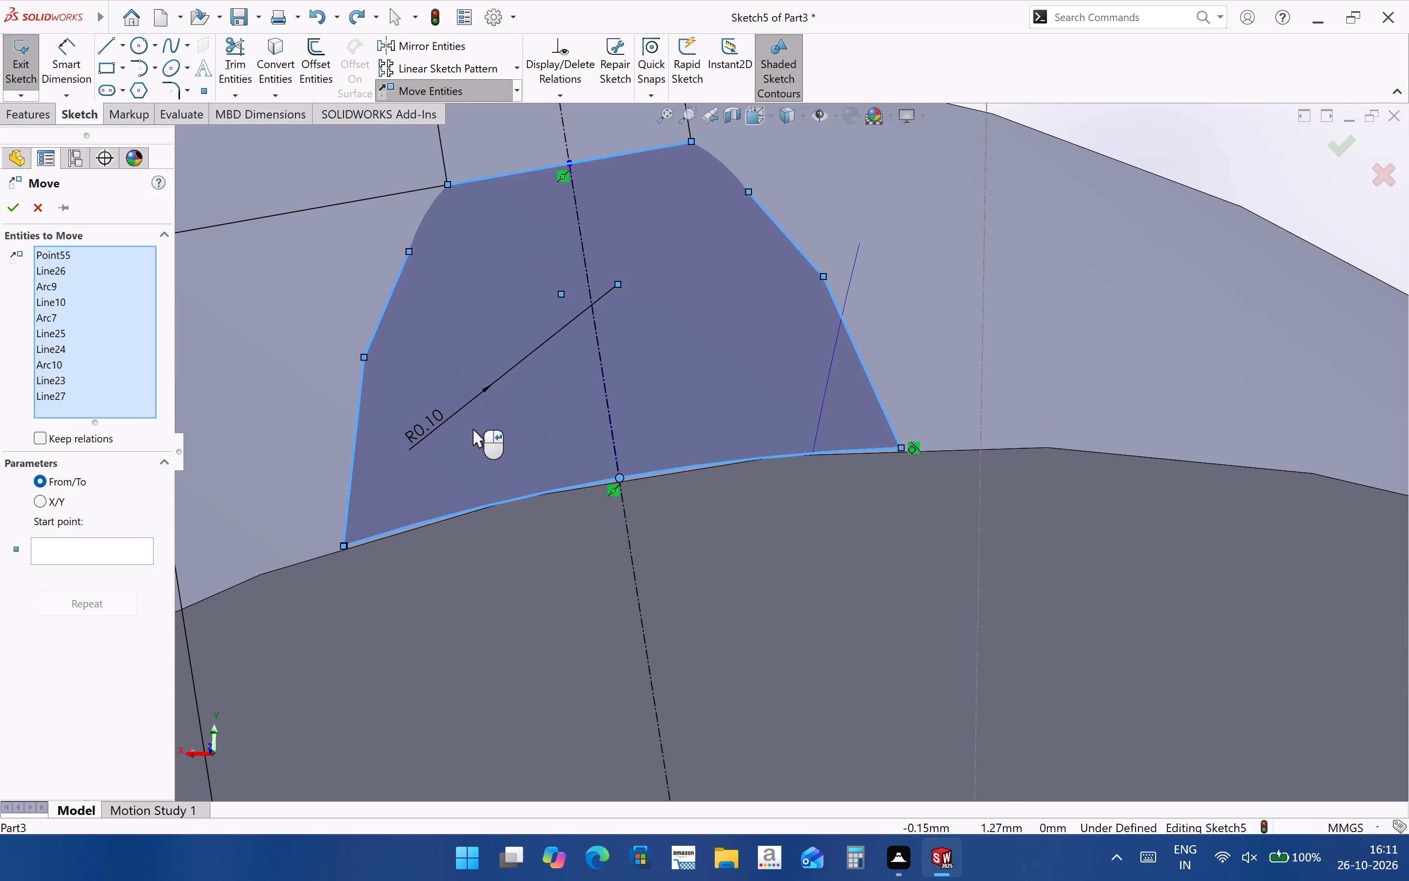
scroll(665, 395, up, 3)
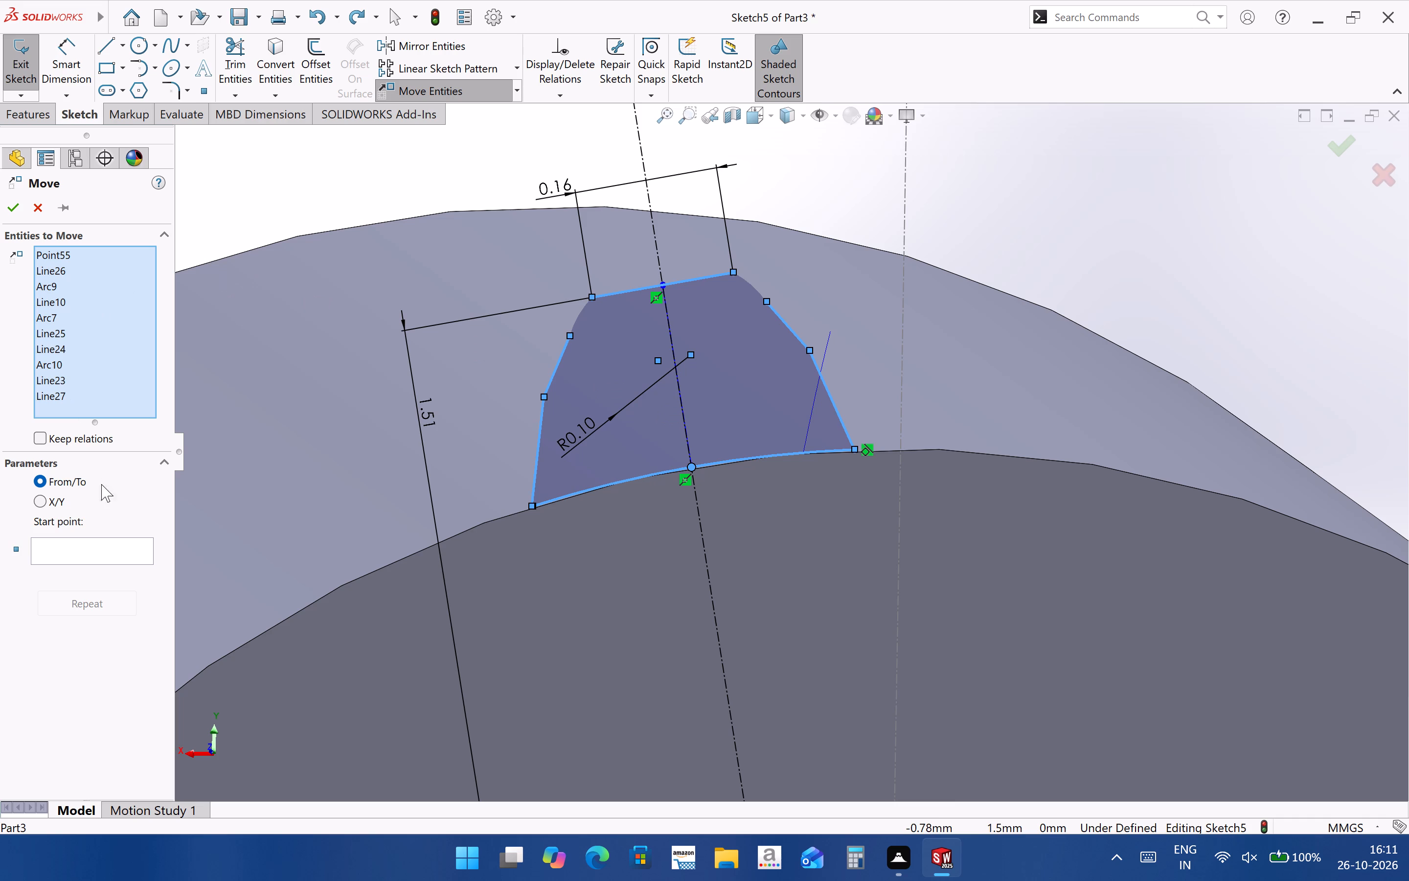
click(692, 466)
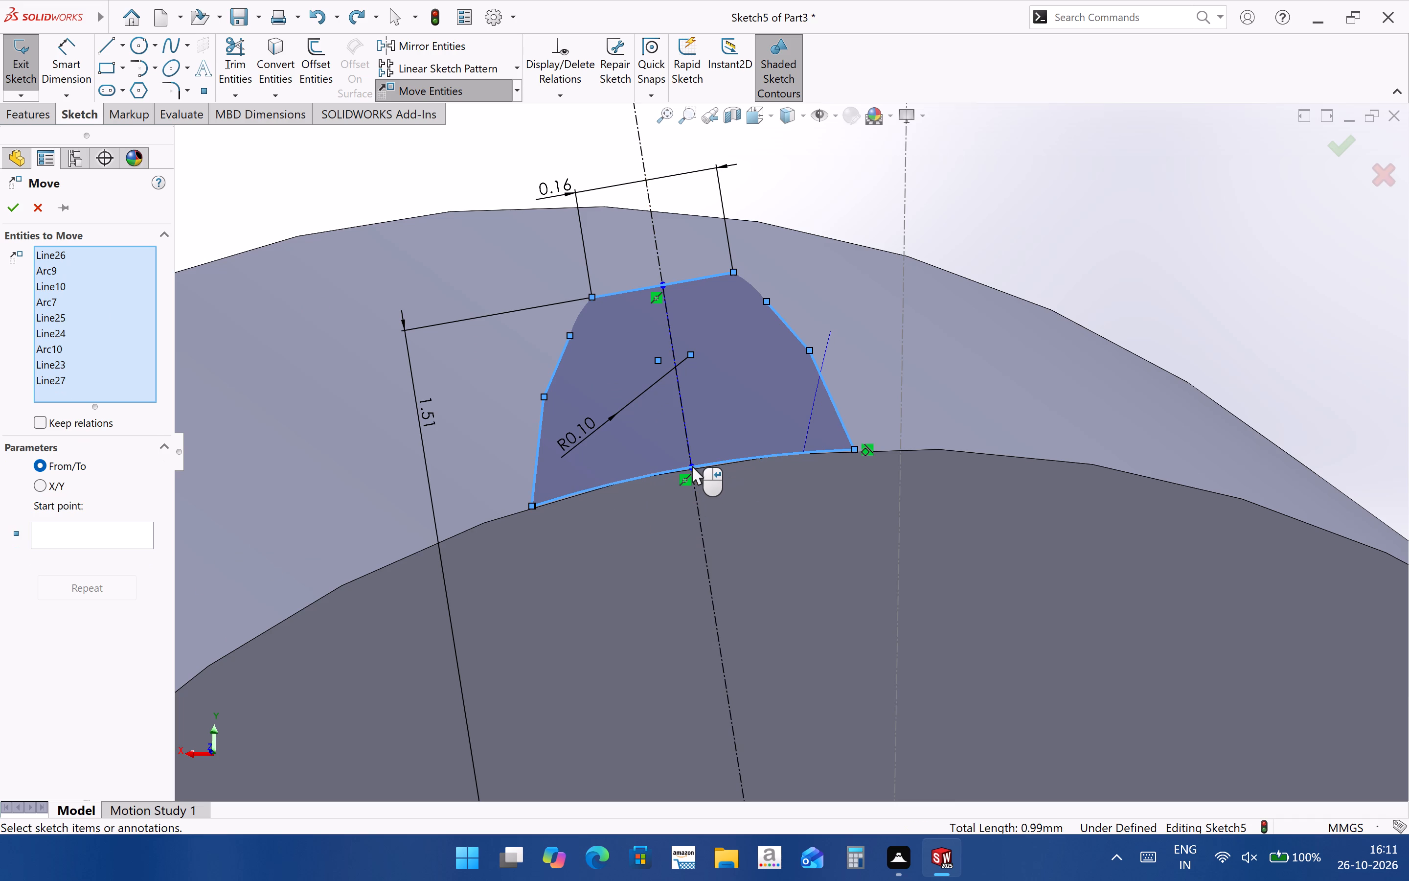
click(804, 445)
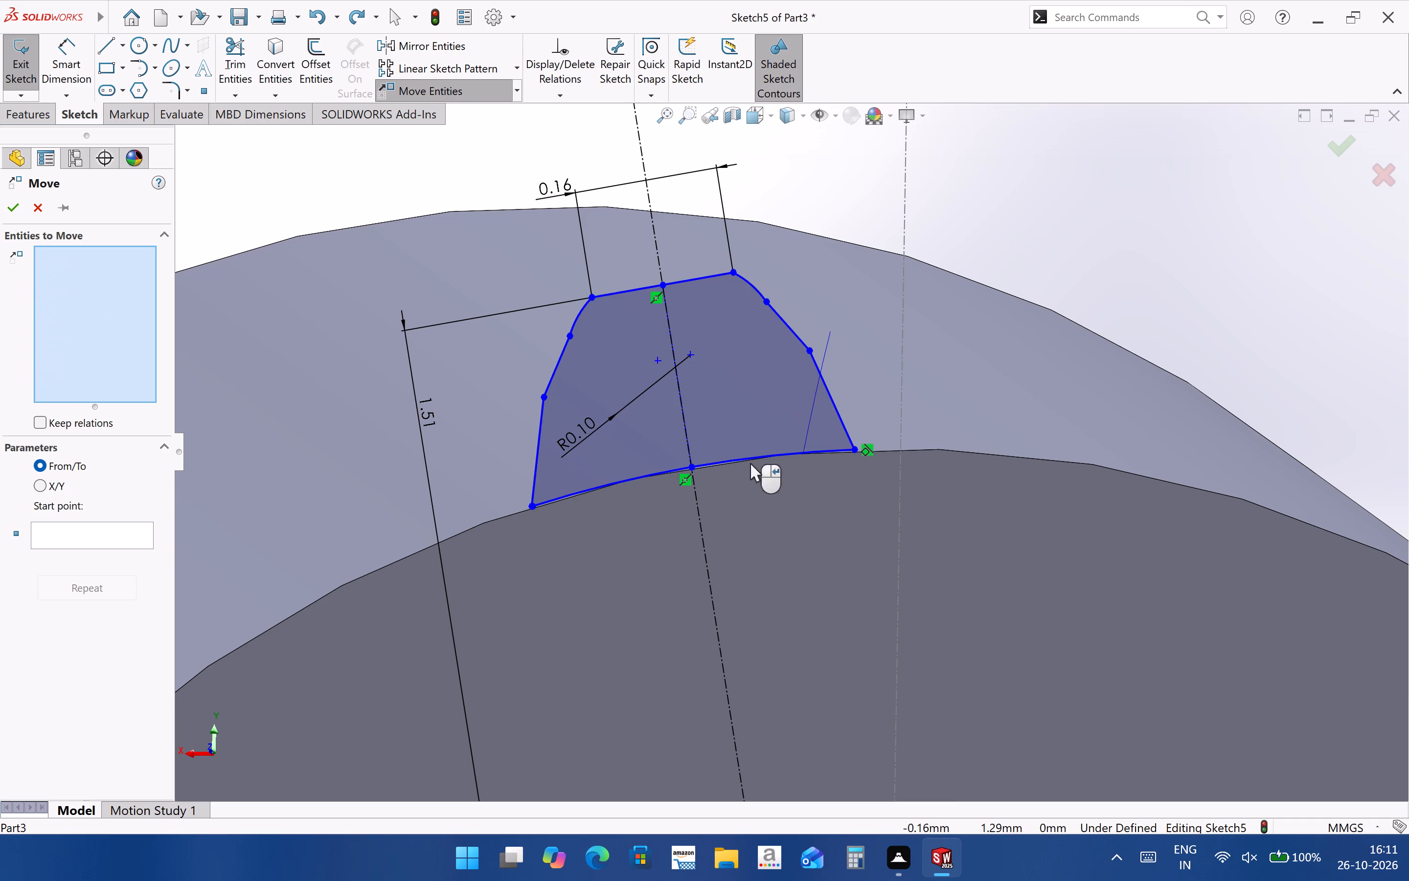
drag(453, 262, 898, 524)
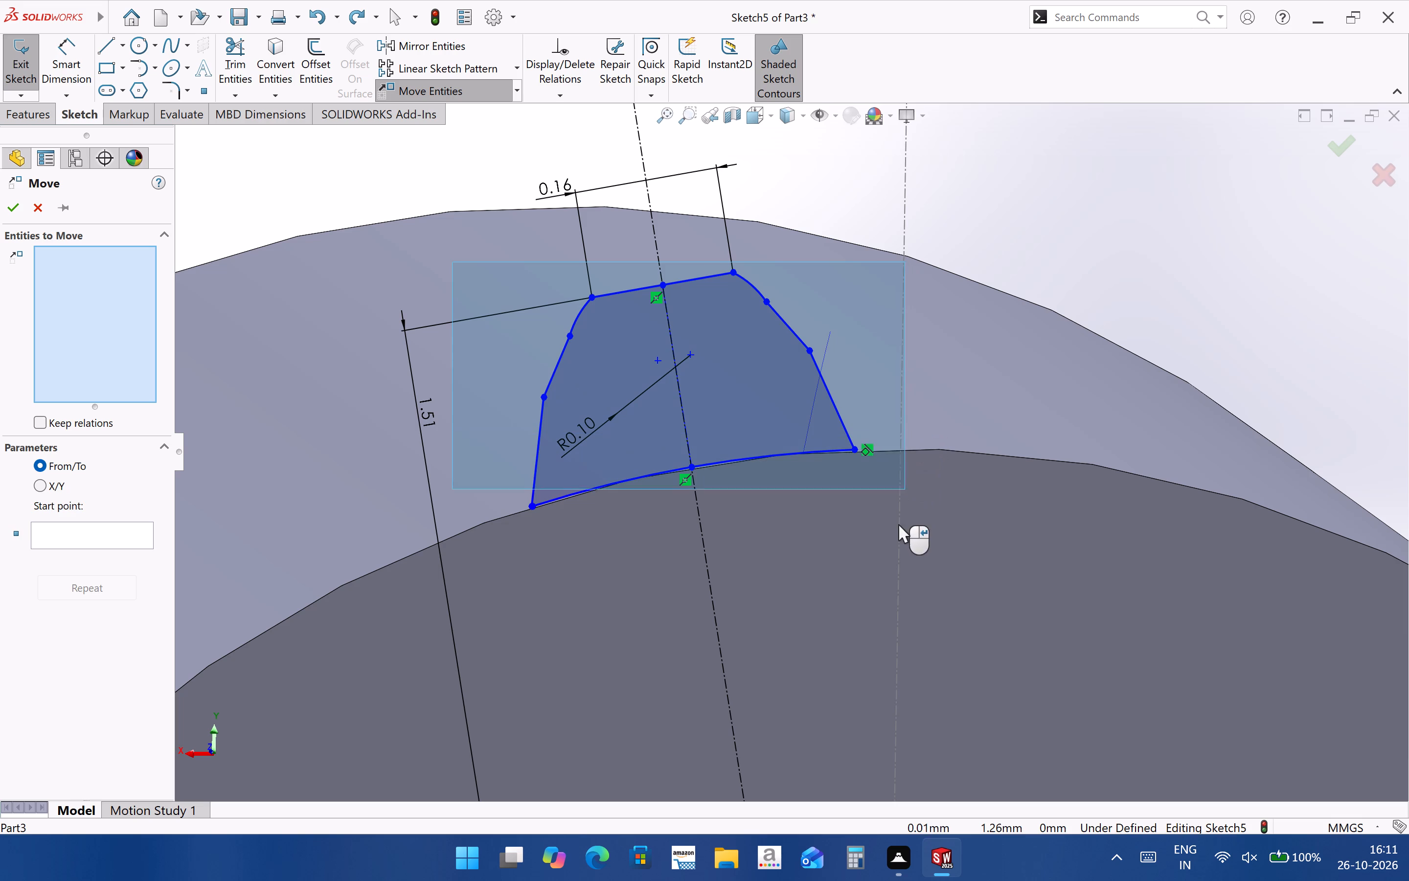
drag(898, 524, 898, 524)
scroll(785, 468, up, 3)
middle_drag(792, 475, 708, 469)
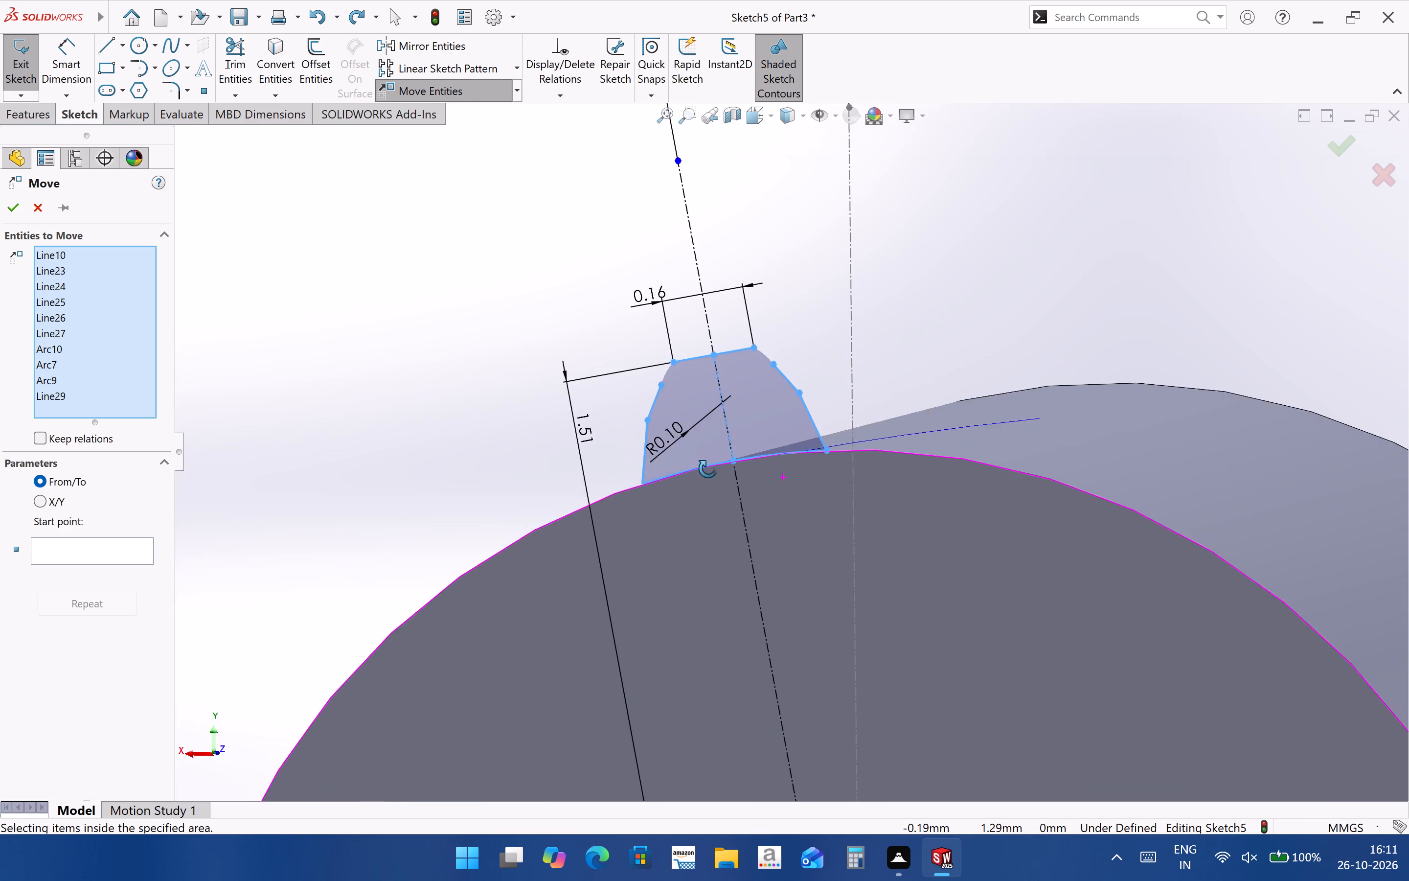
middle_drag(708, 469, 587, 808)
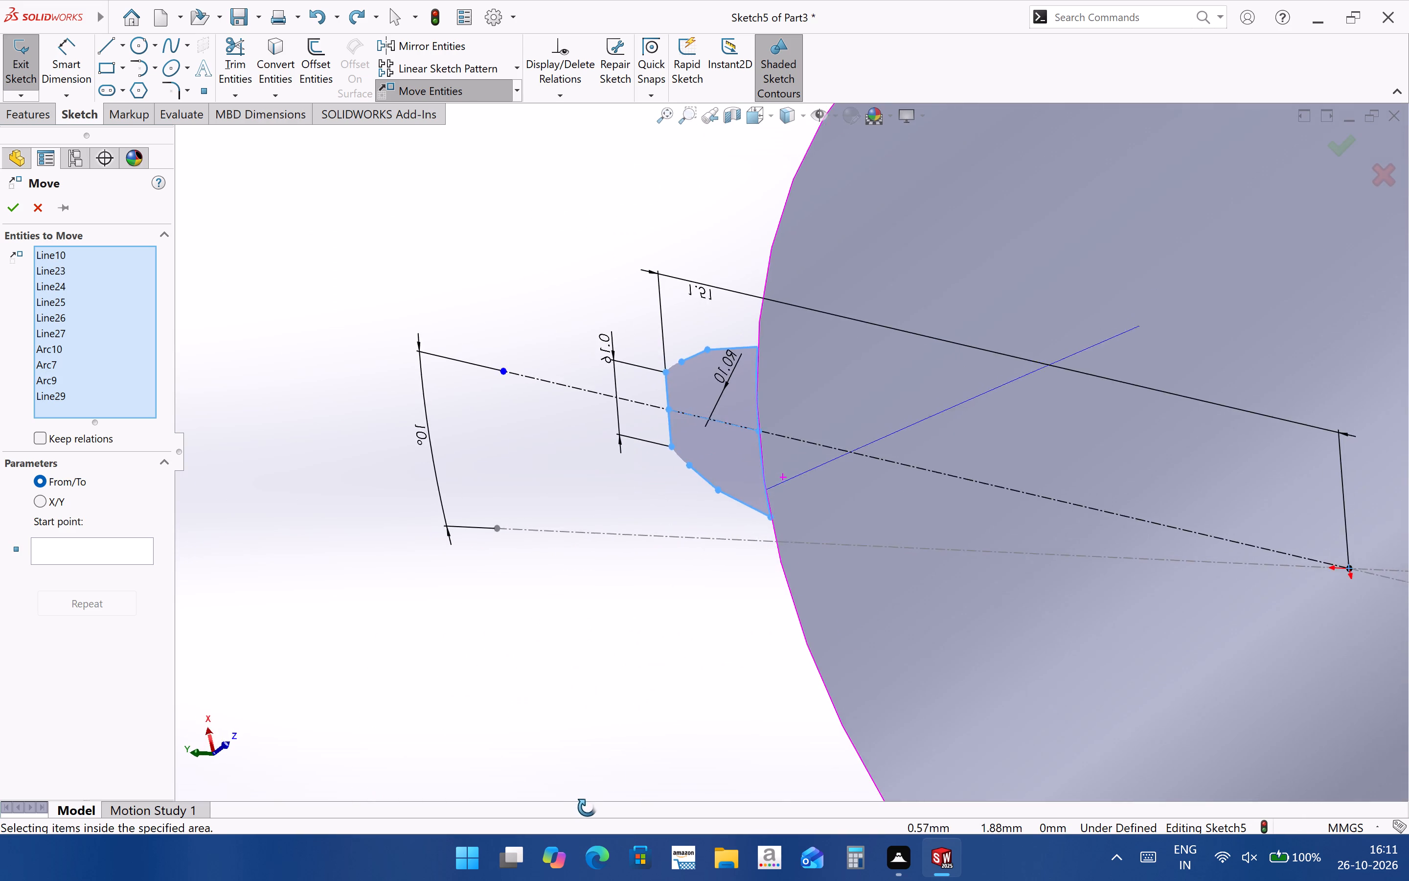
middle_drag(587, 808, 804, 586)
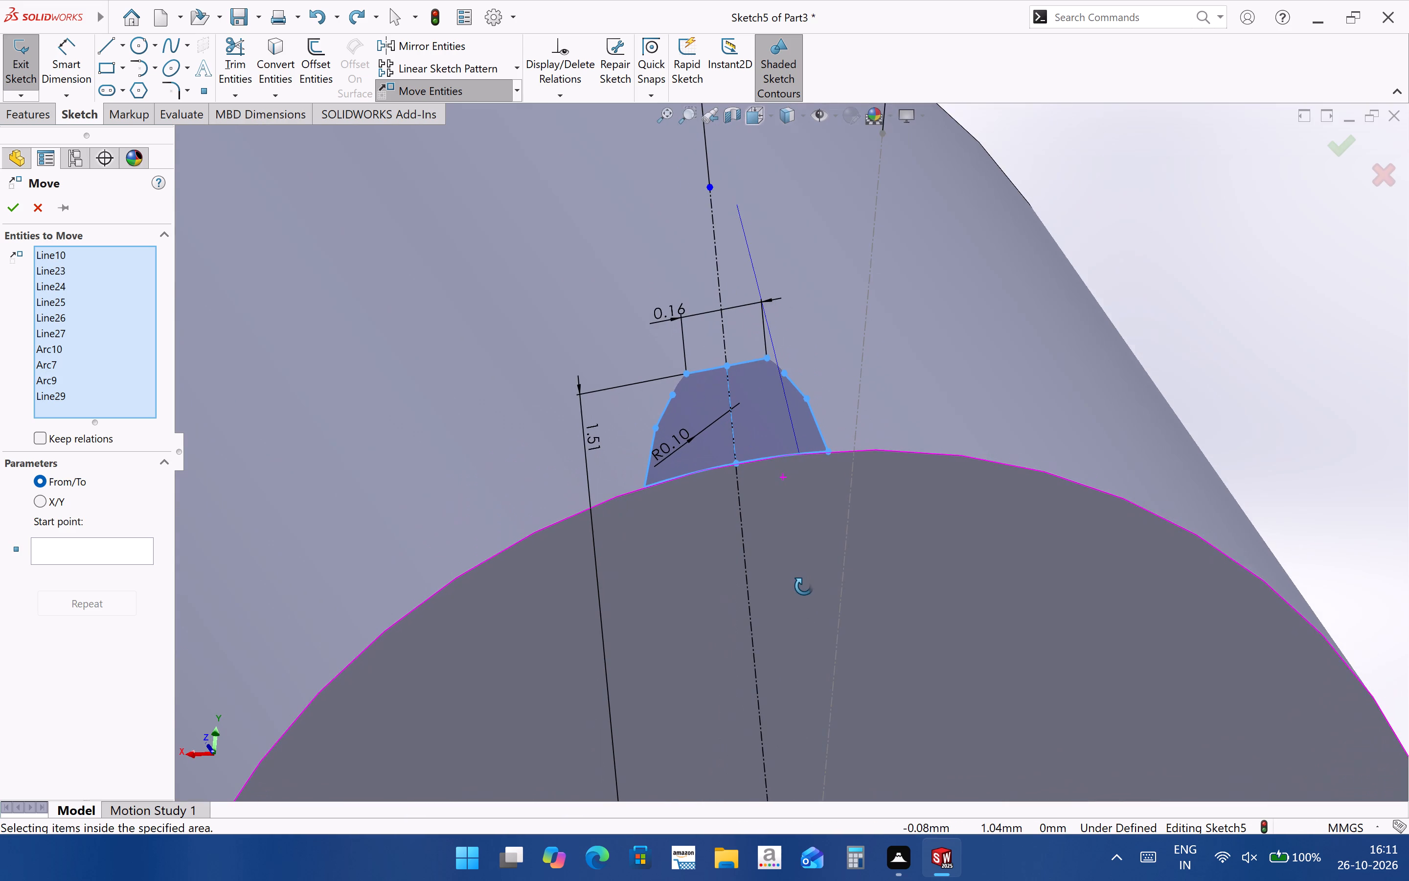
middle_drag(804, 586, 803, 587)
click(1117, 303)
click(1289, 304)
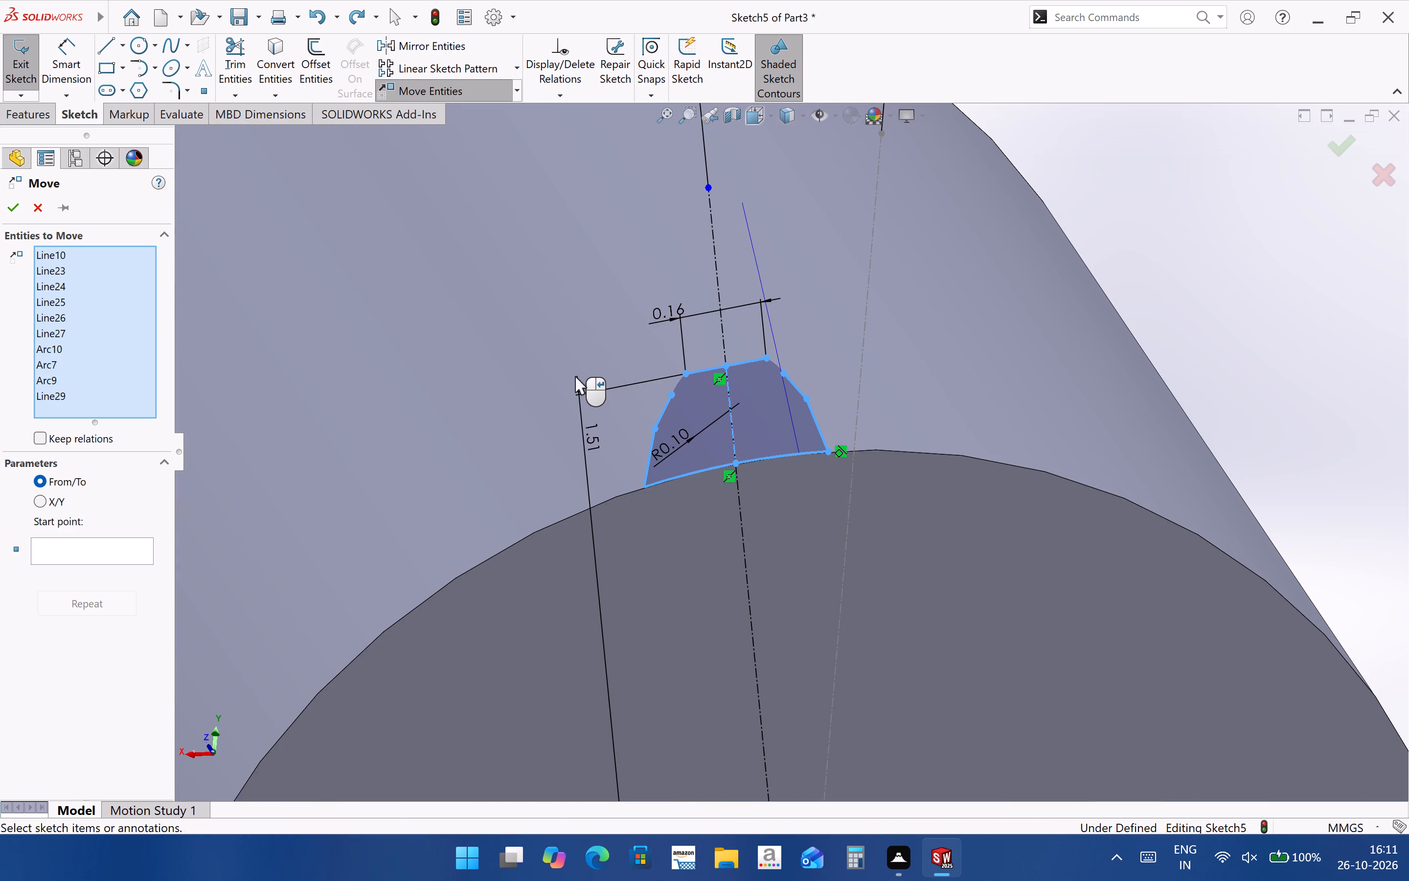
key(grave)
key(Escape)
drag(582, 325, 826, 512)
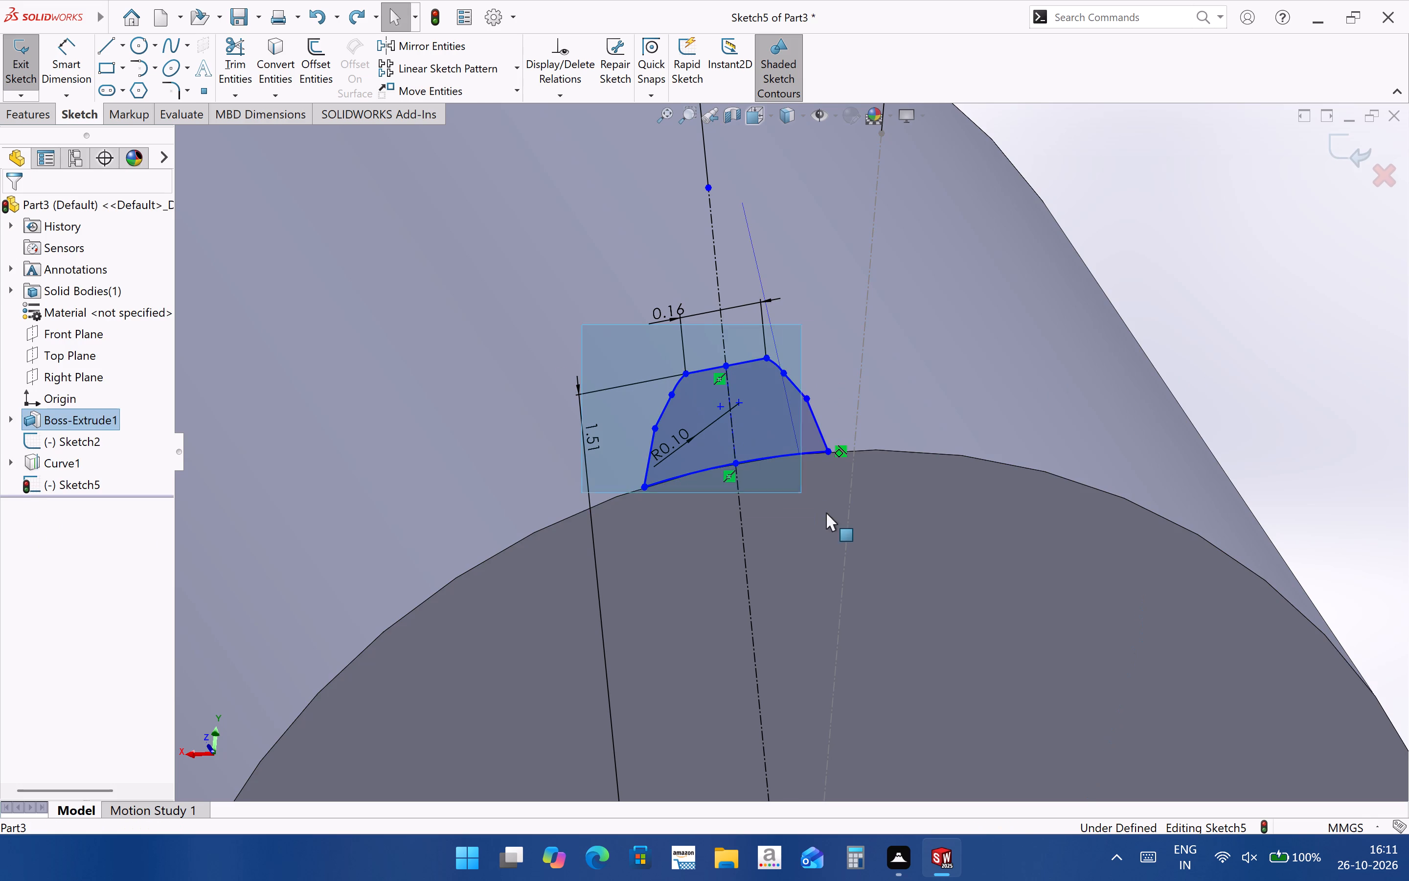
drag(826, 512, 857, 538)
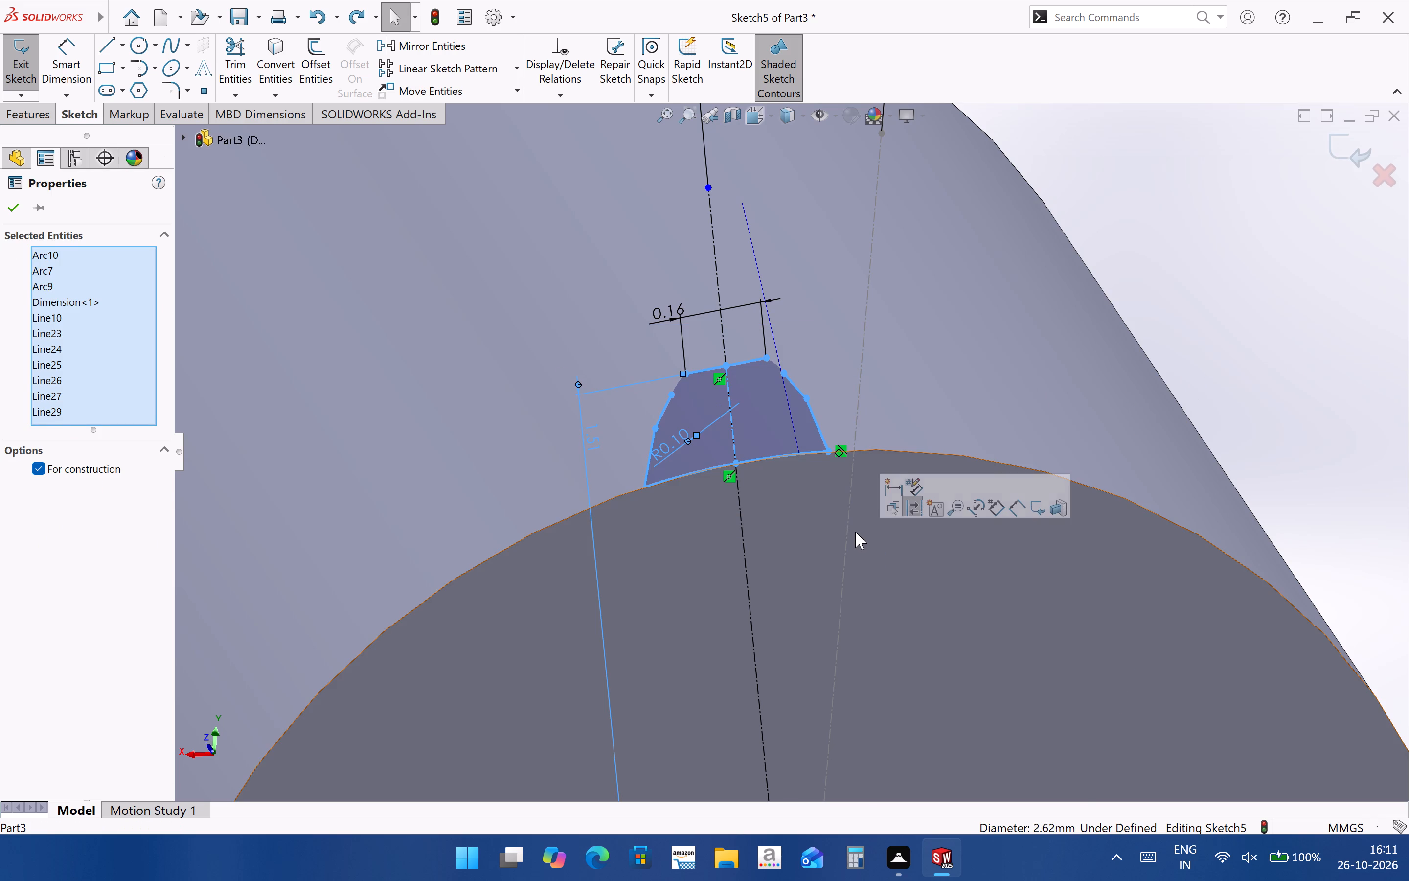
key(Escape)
Delete the midpoint relation between the tooth profile's short centerline and its base arc.
click(730, 476)
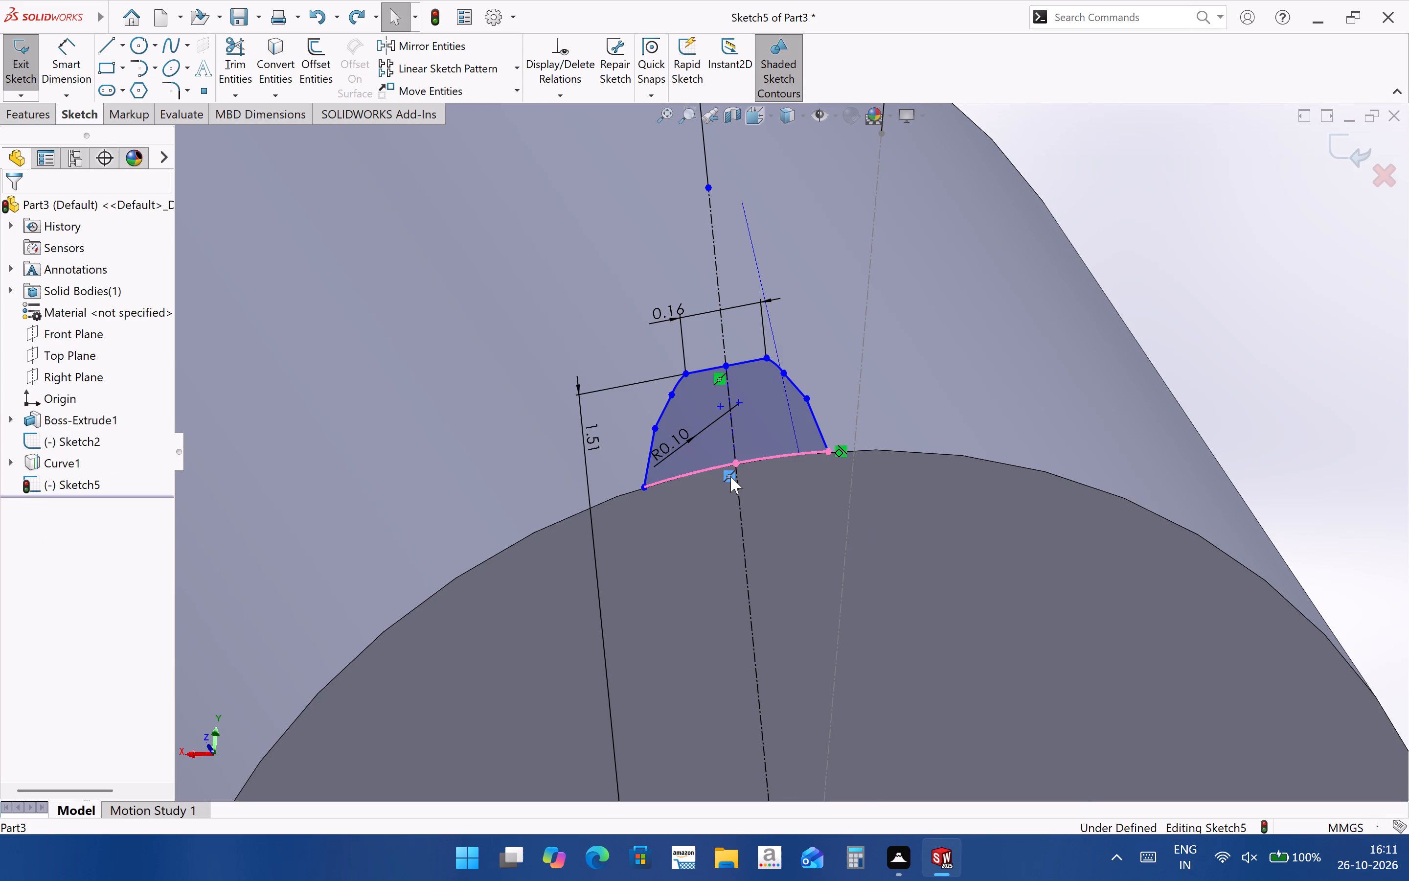
key(Delete)
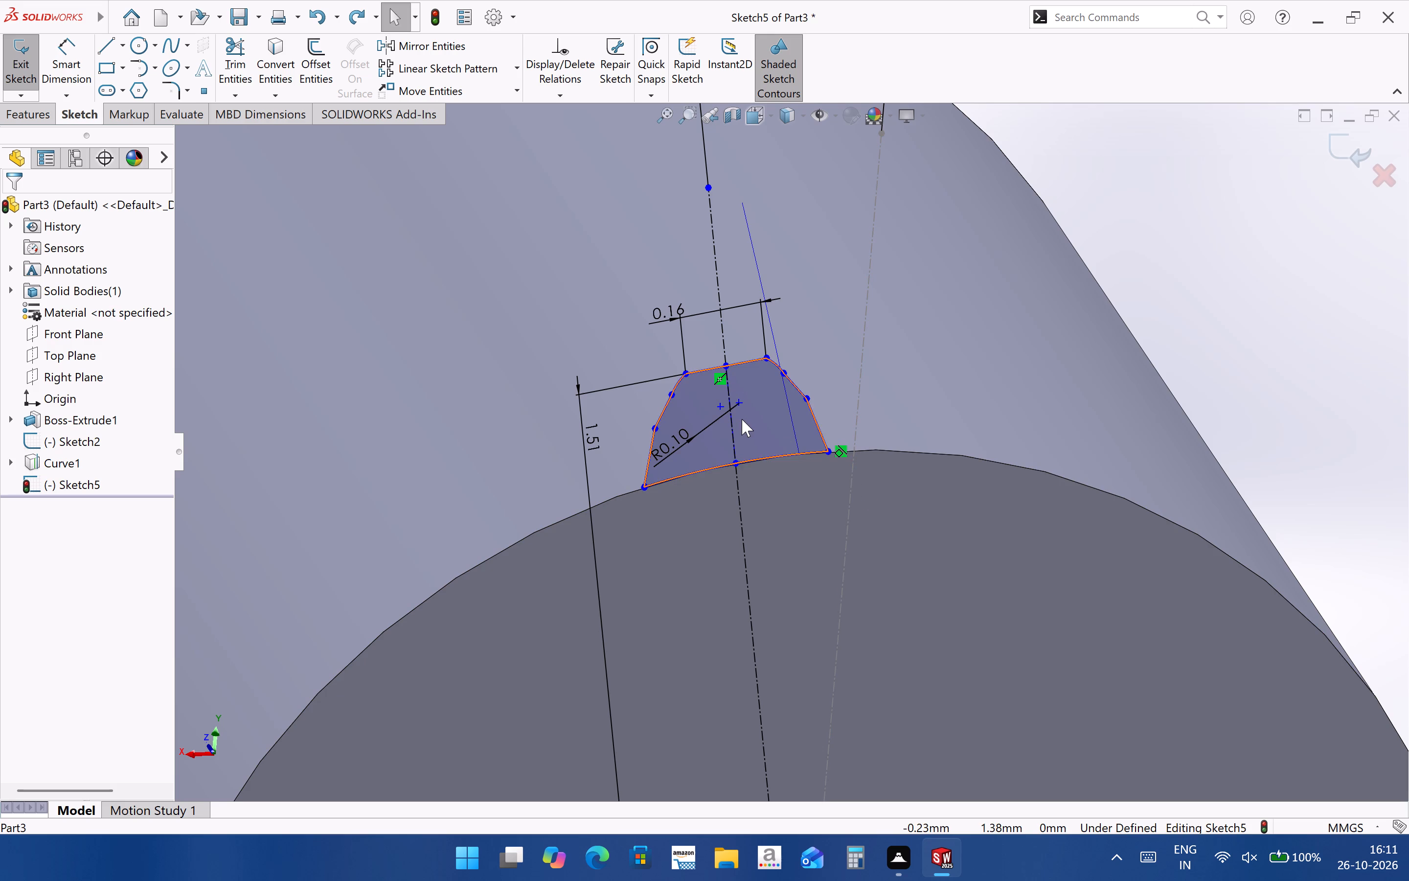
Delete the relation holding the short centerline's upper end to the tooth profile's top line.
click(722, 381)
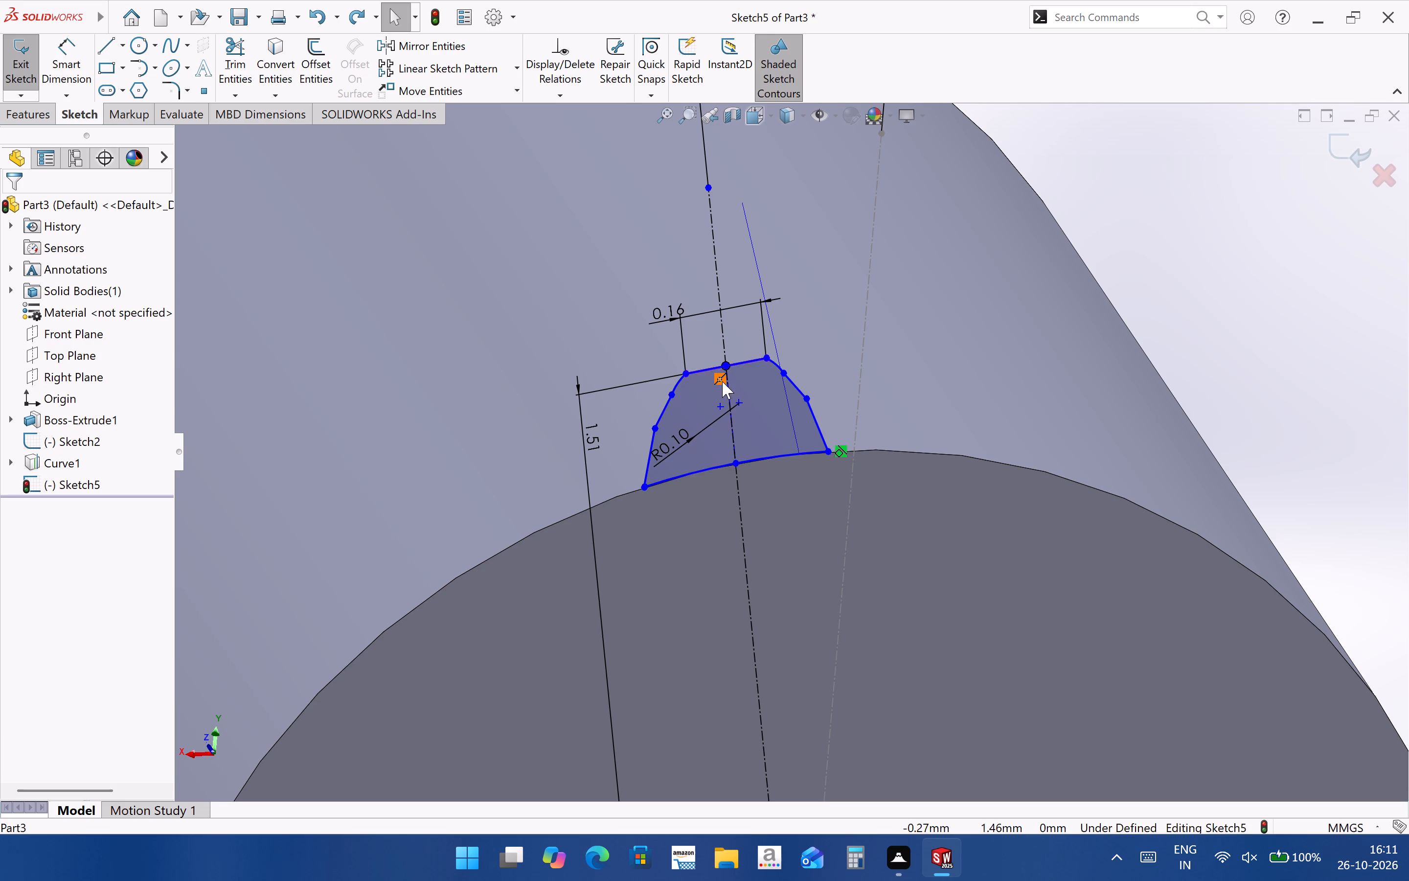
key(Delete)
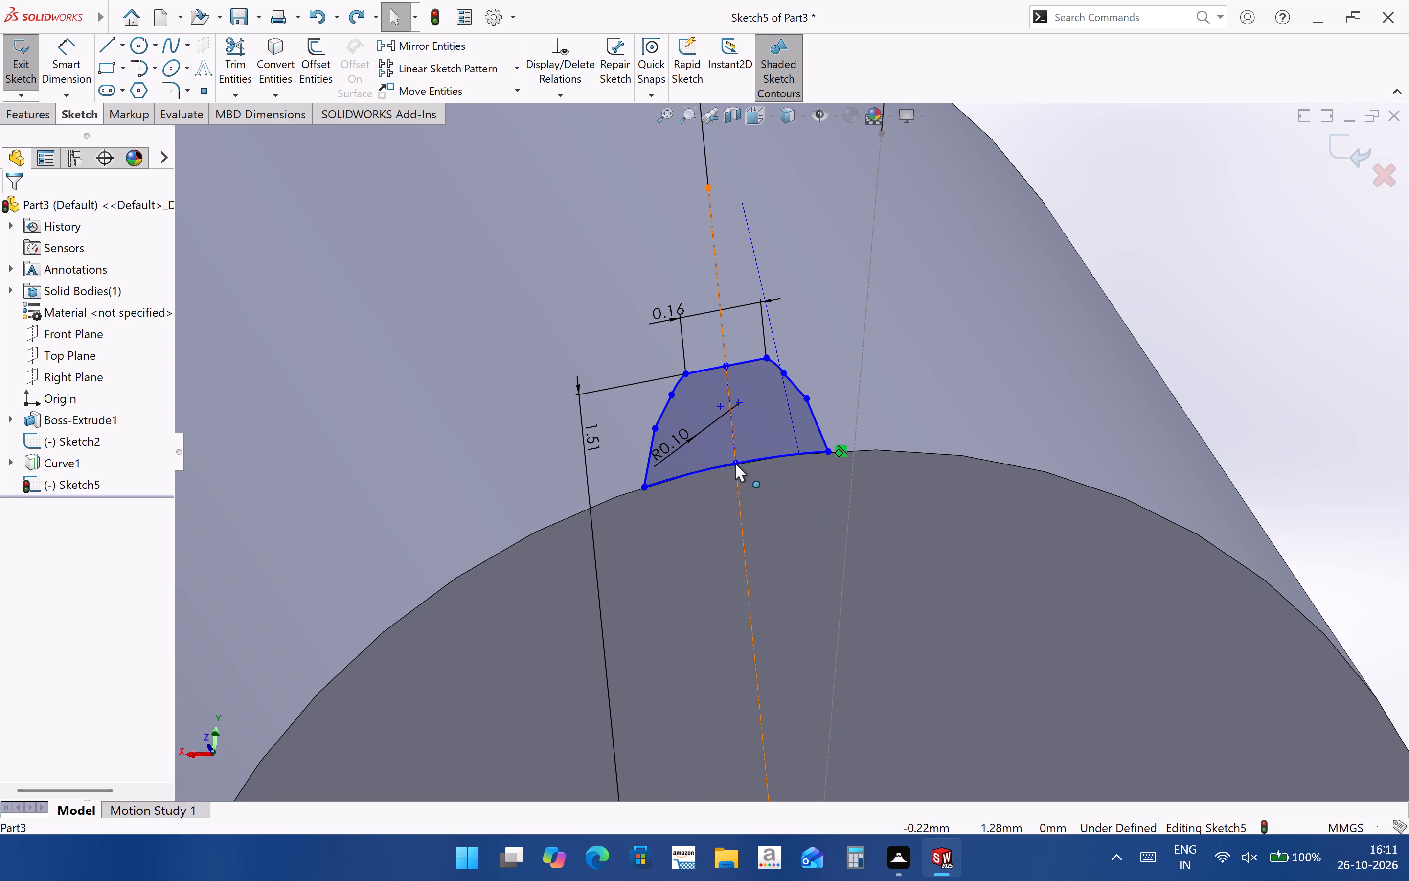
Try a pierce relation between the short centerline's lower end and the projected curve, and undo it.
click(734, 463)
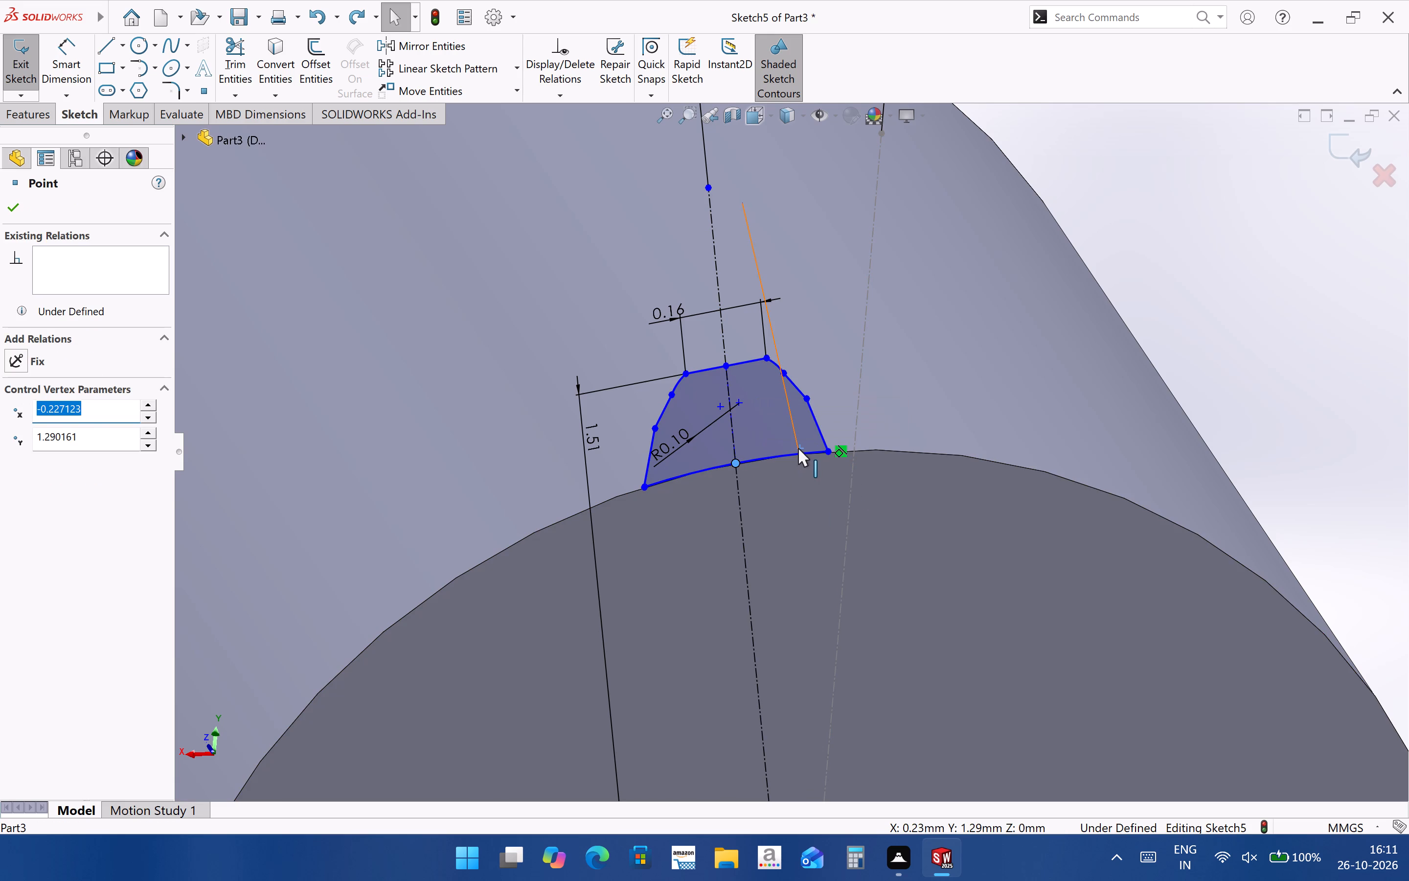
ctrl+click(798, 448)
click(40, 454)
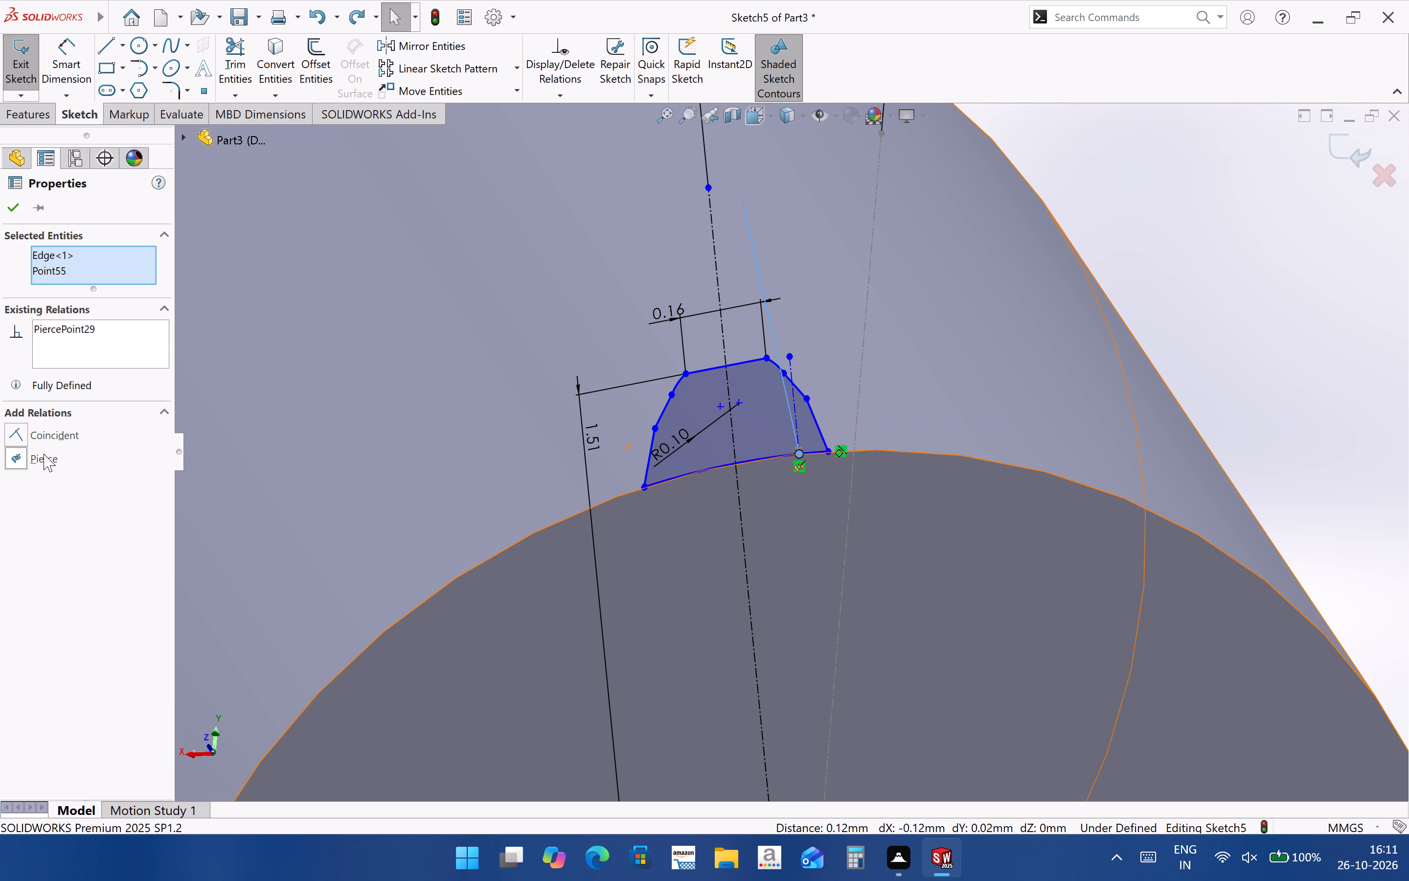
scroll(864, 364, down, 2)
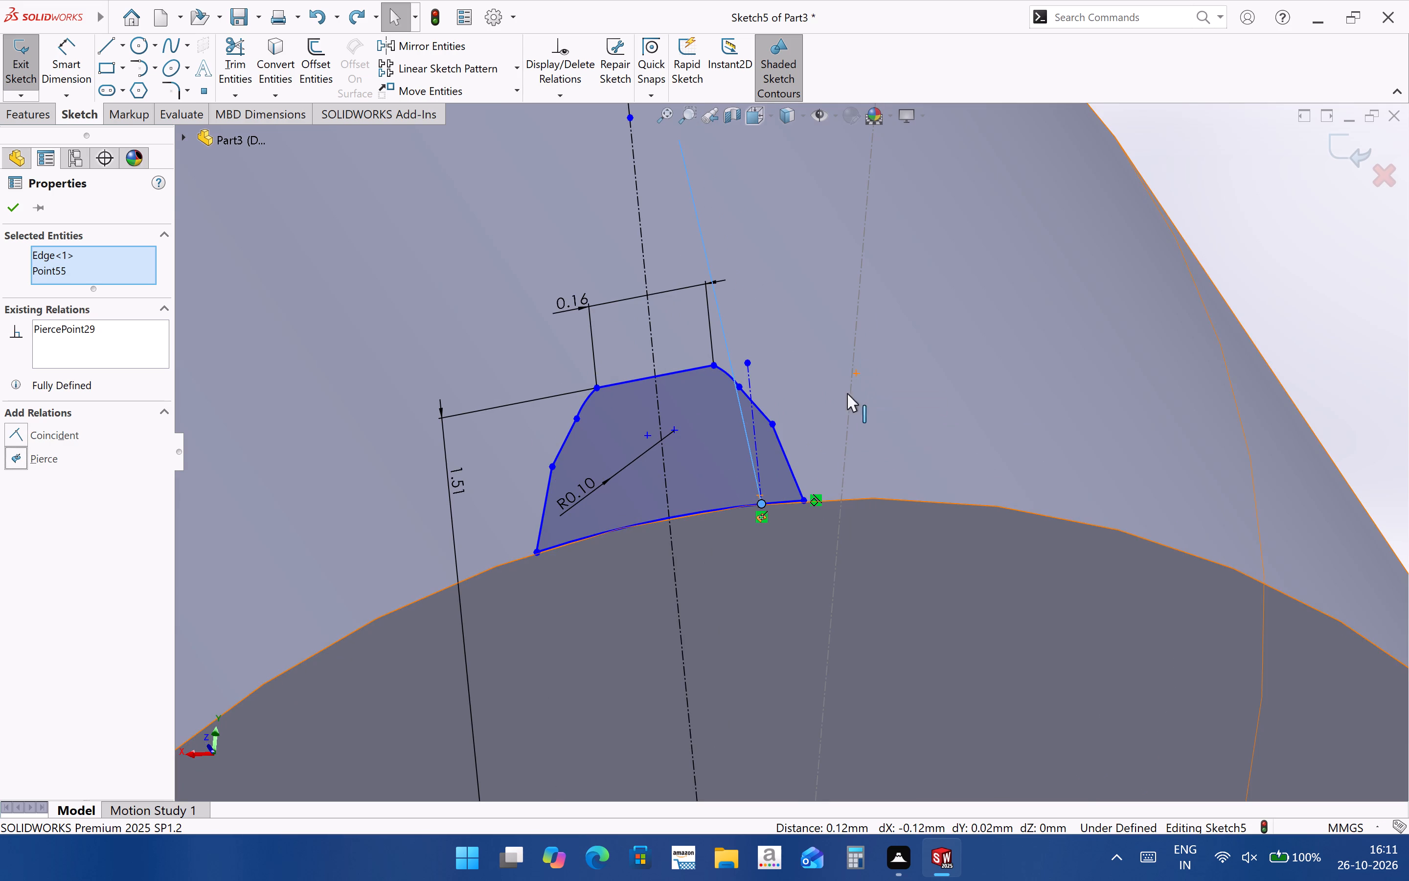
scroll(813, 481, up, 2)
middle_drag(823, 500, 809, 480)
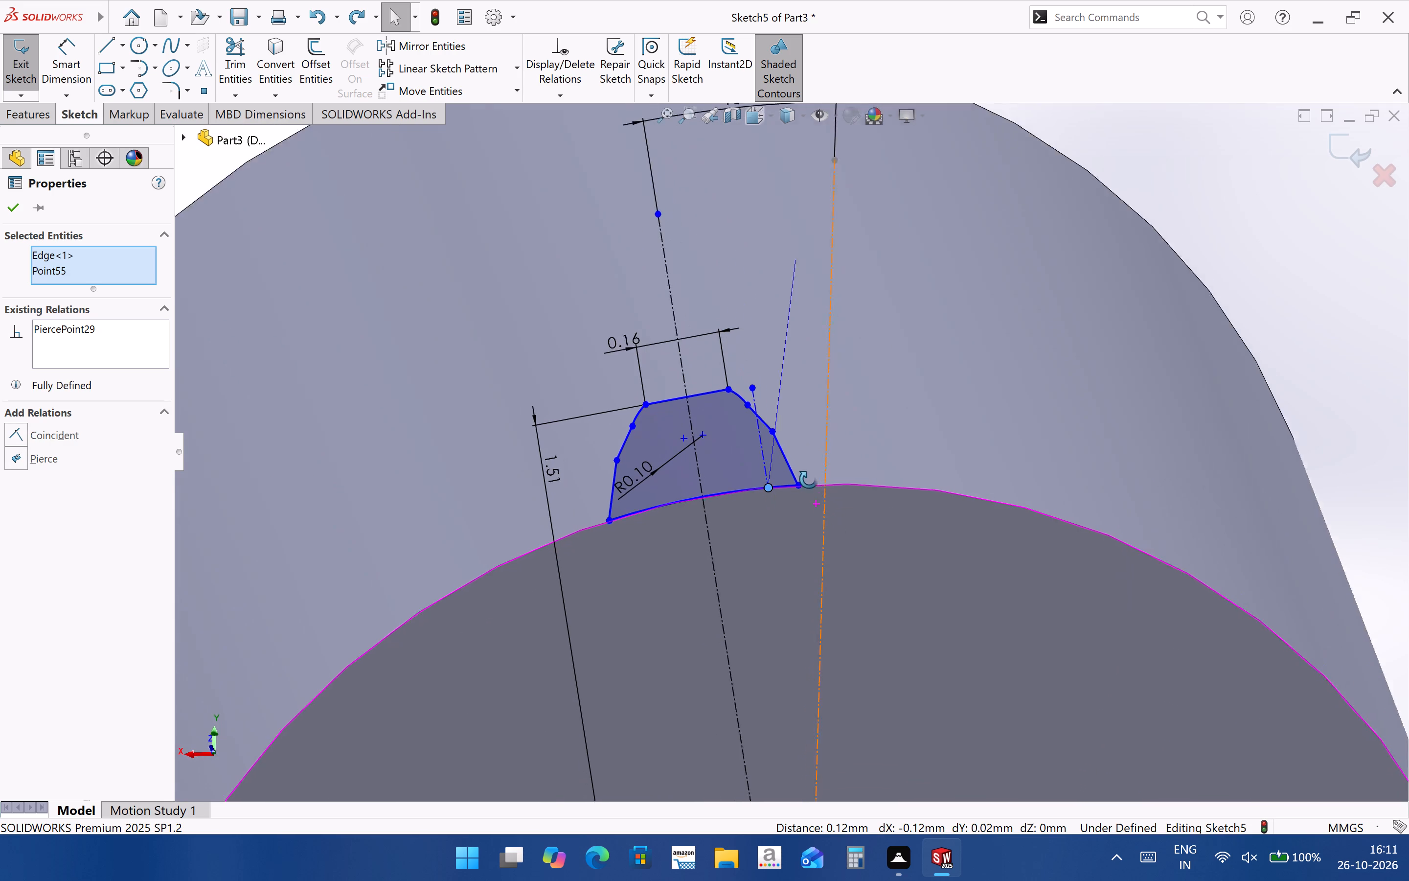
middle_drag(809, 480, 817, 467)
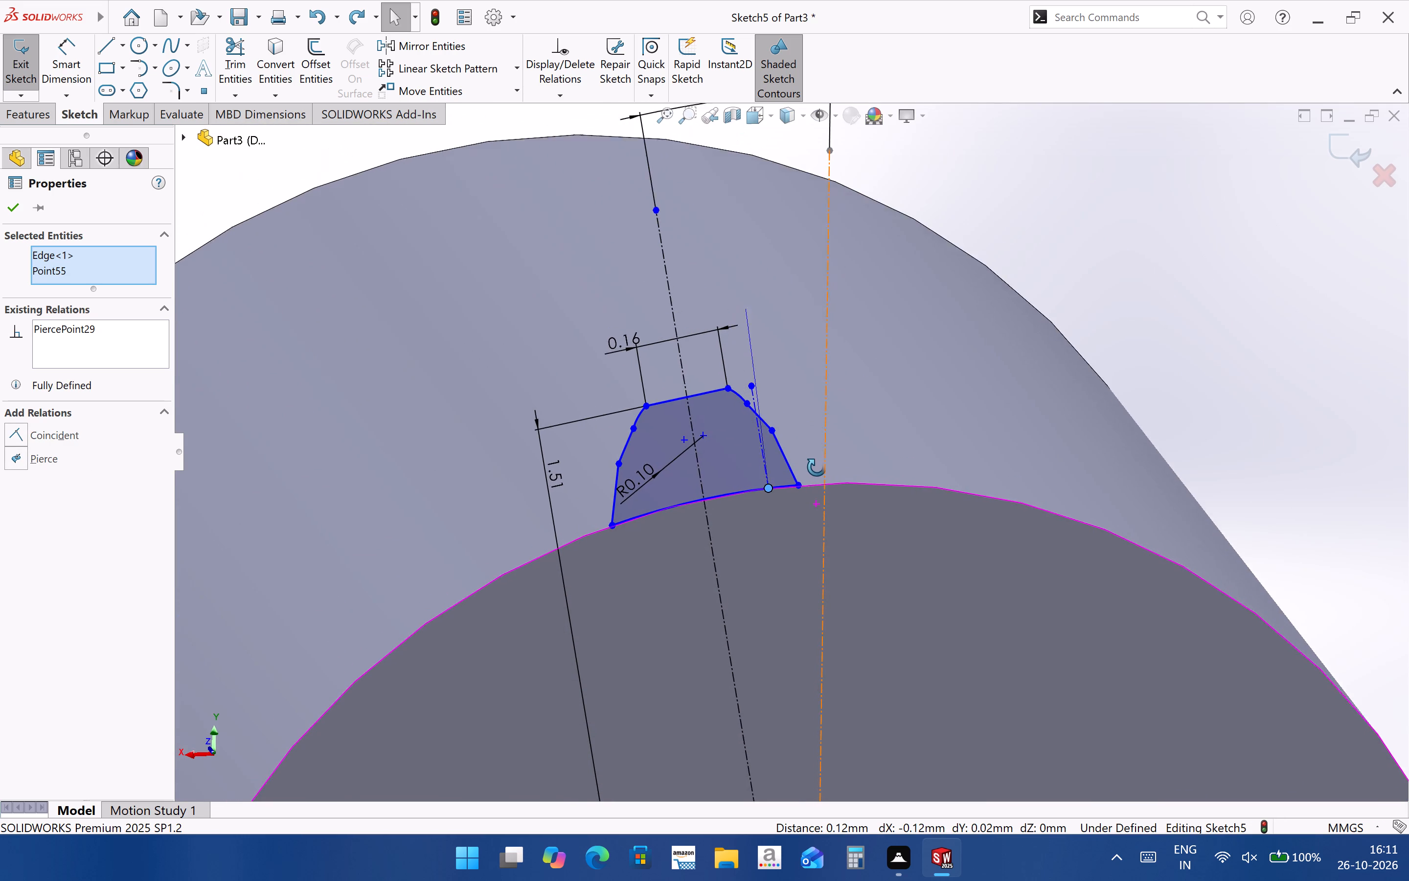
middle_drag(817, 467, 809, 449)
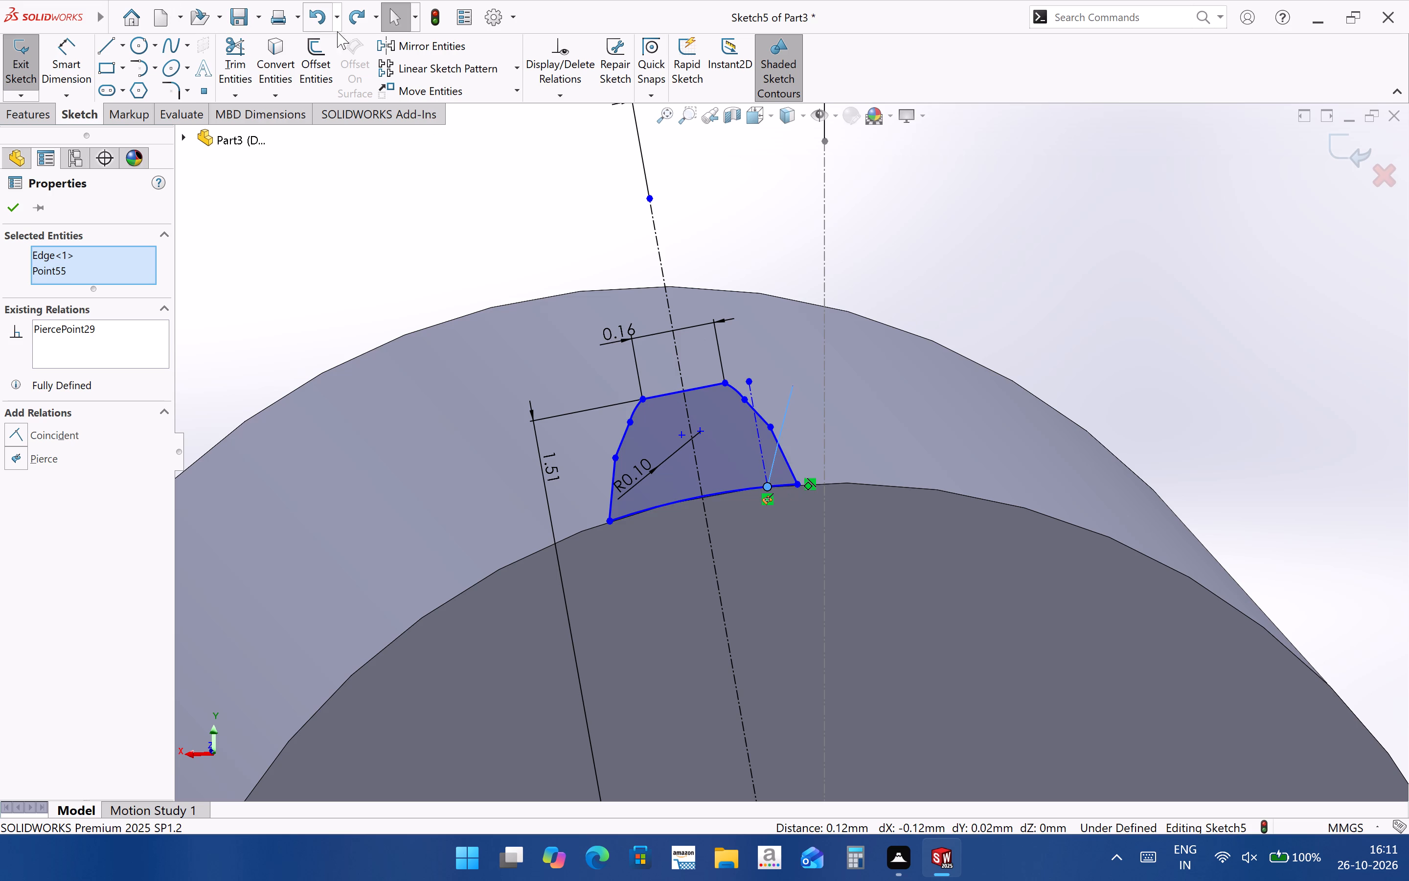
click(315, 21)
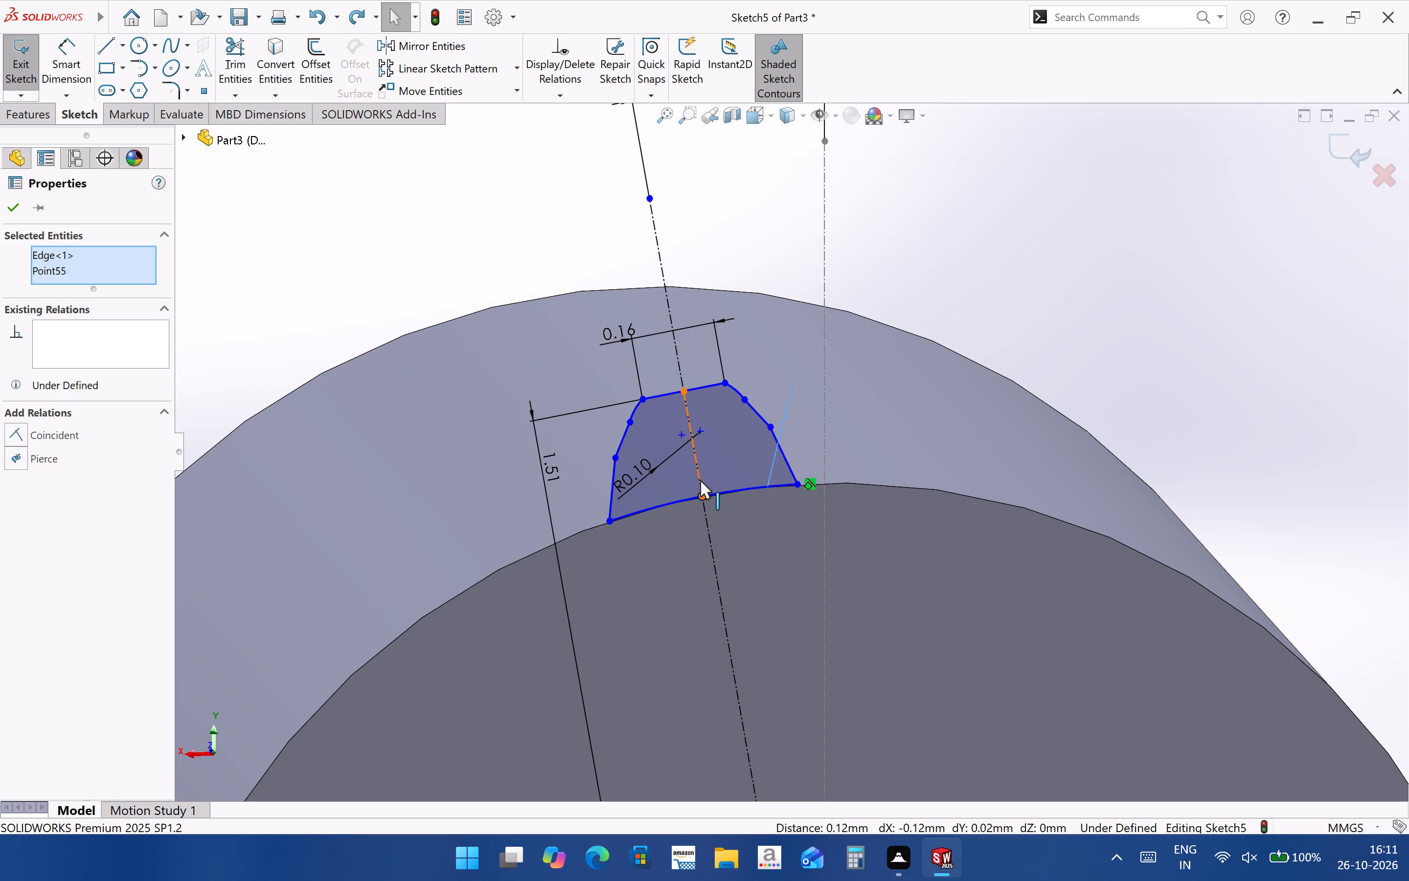
Delete the tooth profile's short centerline and the long slanted centerline running through it.
click(700, 480)
key(Delete)
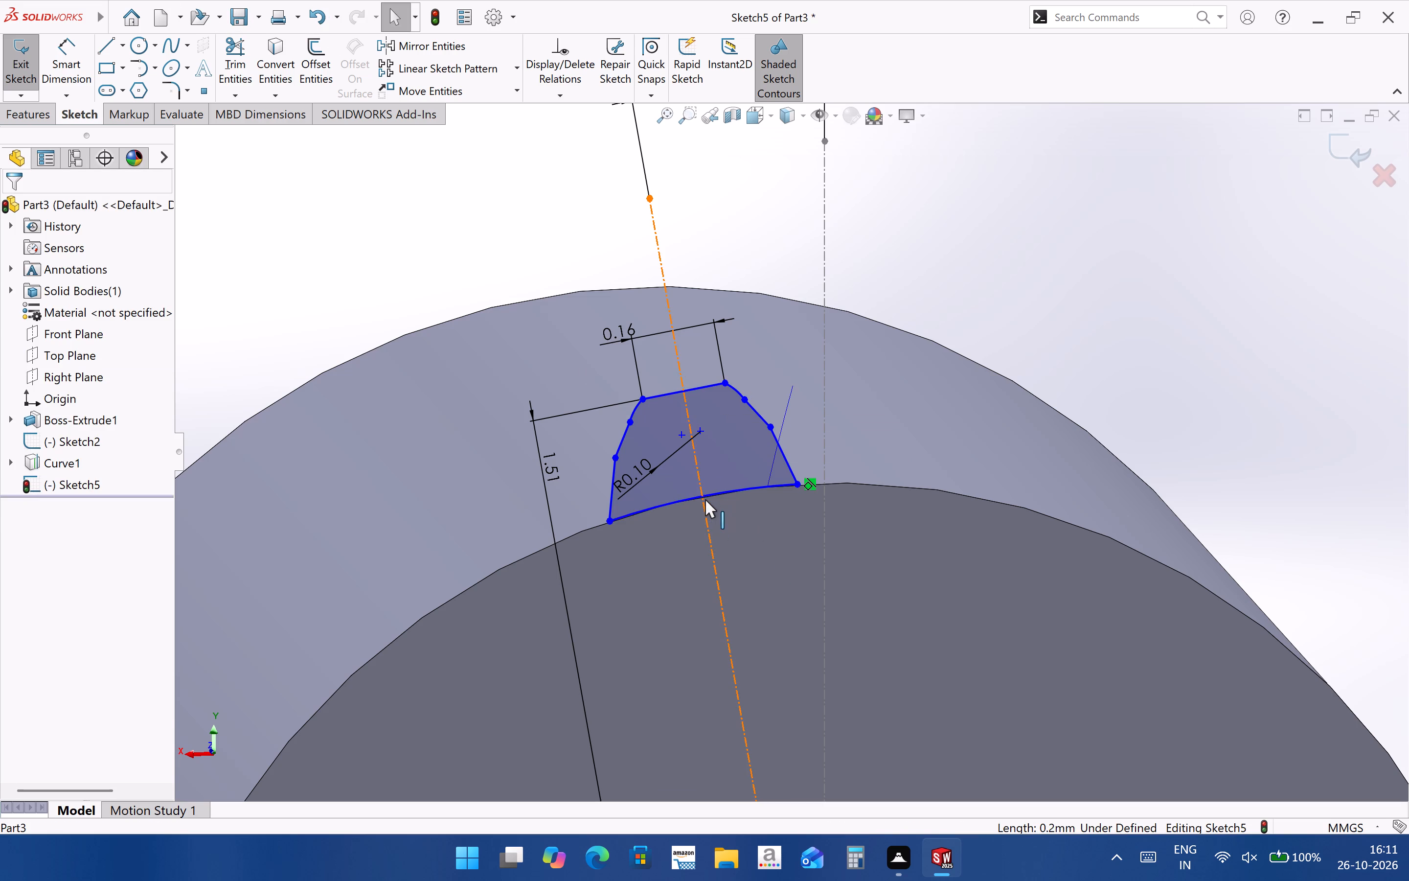
middle_drag(731, 497, 731, 536)
scroll(713, 490, down, 3)
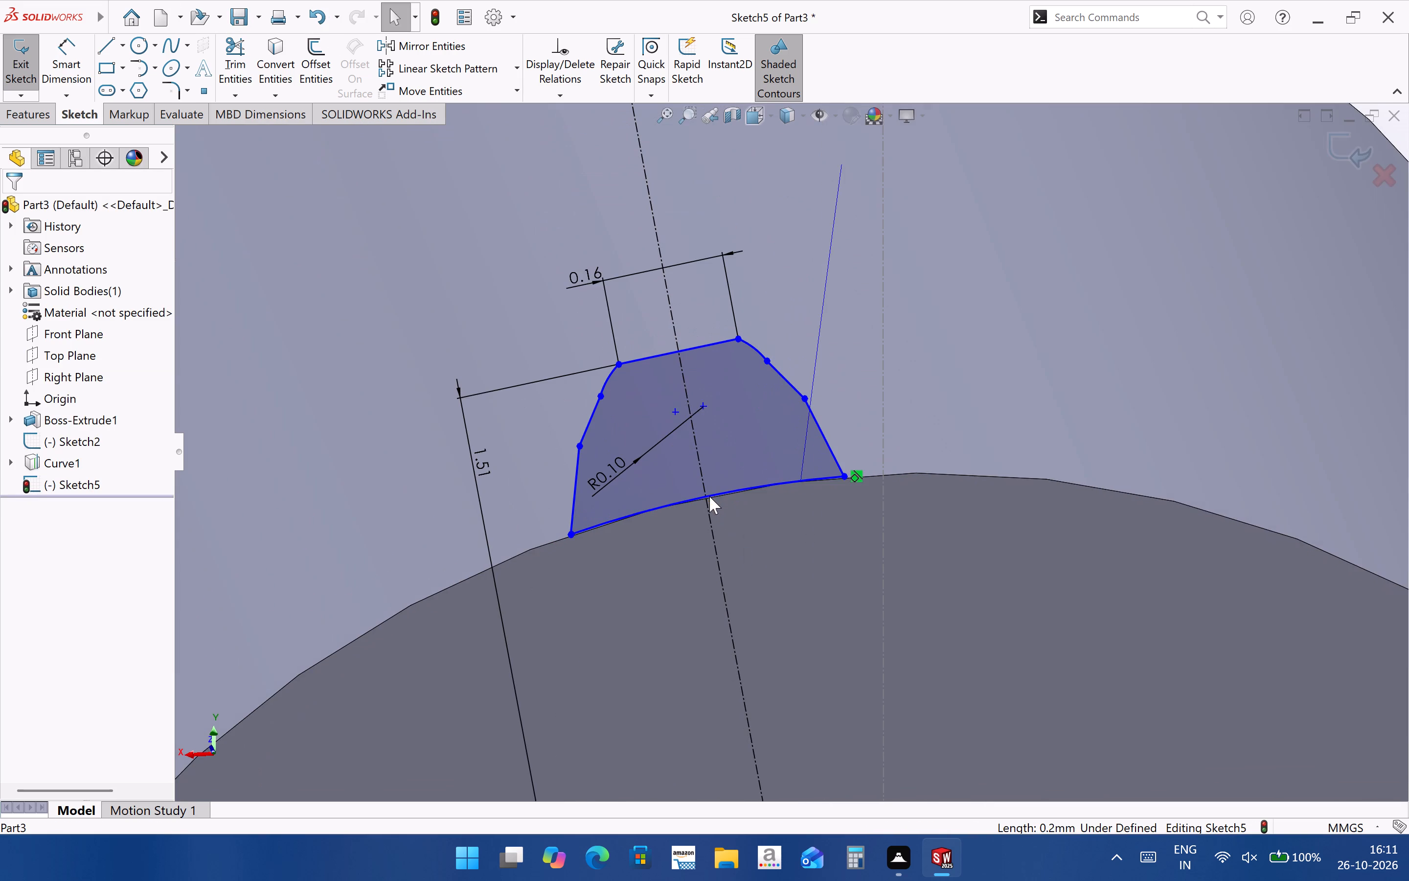
click(710, 516)
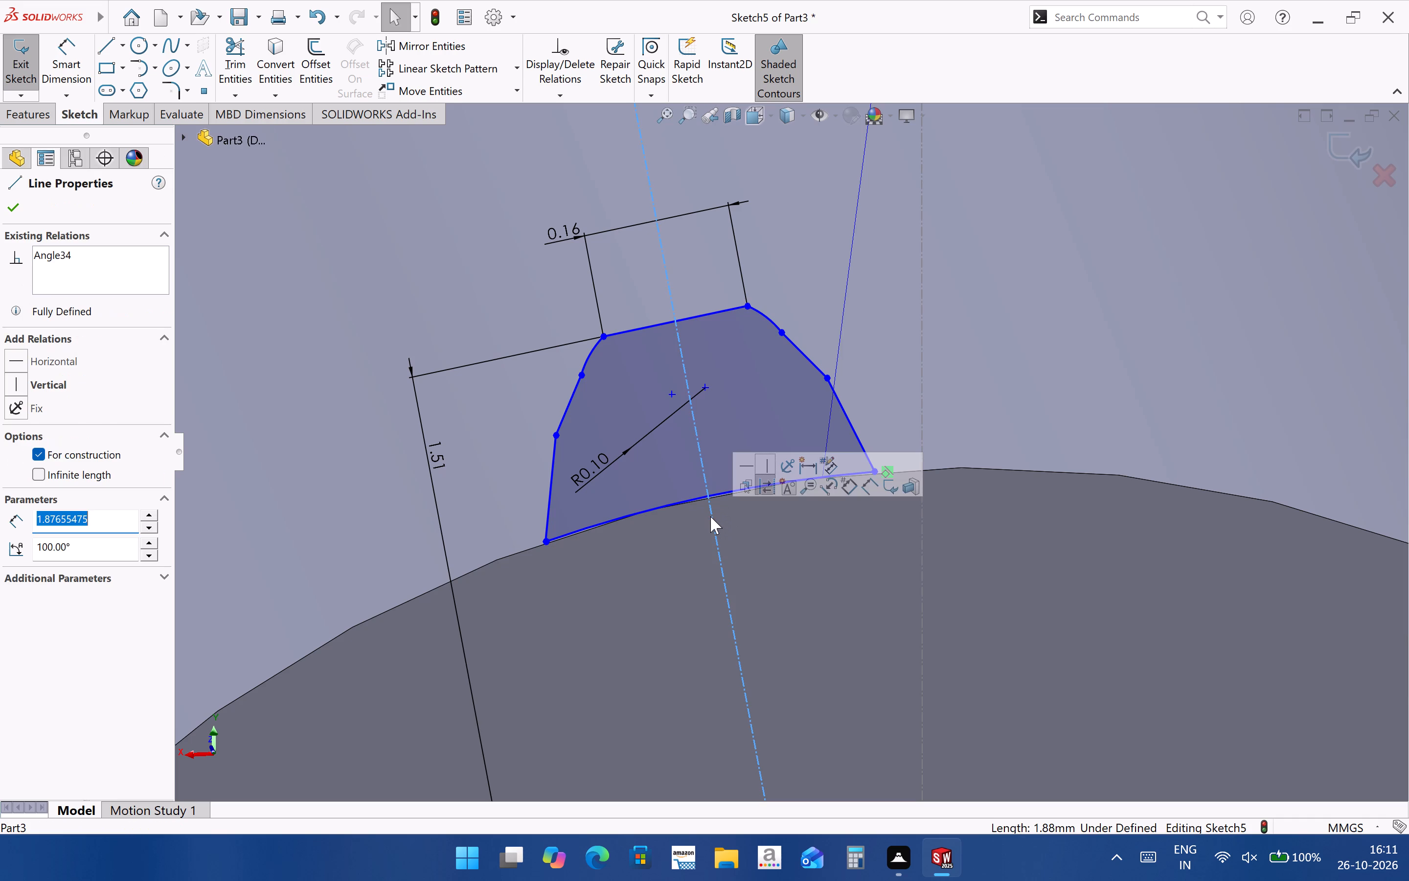
key(Delete)
click(613, 435)
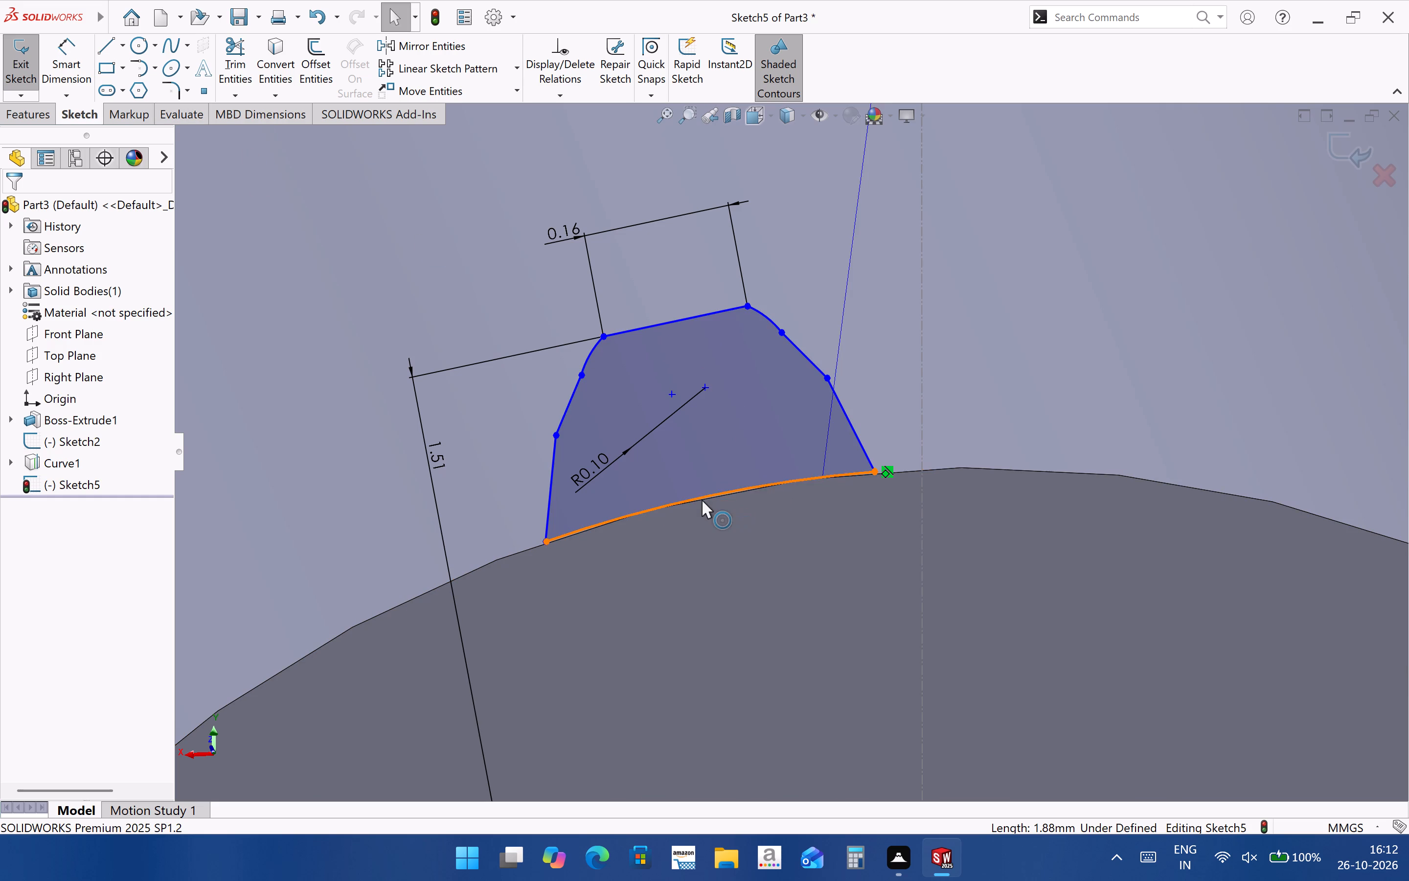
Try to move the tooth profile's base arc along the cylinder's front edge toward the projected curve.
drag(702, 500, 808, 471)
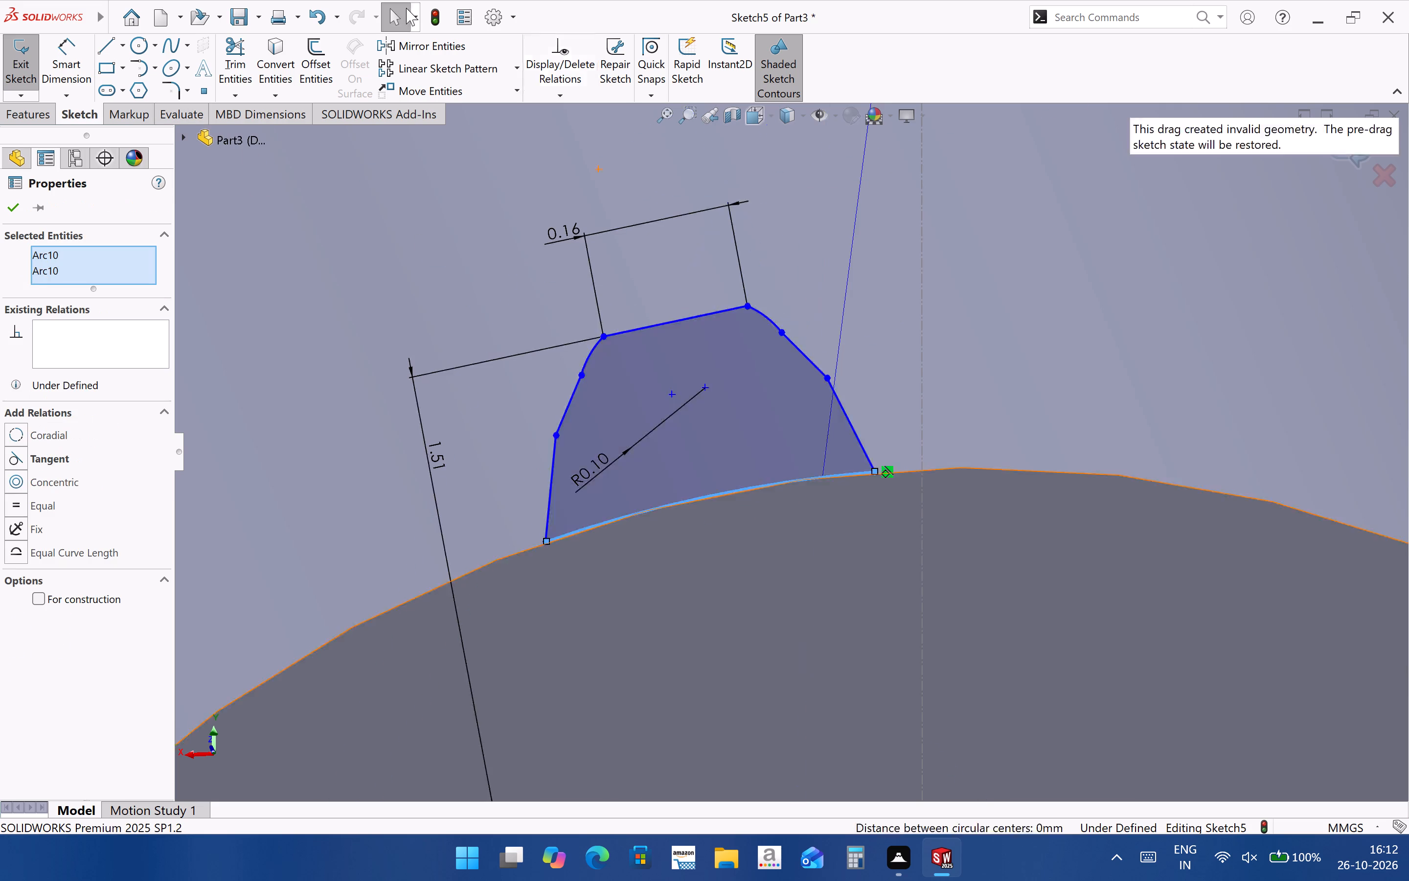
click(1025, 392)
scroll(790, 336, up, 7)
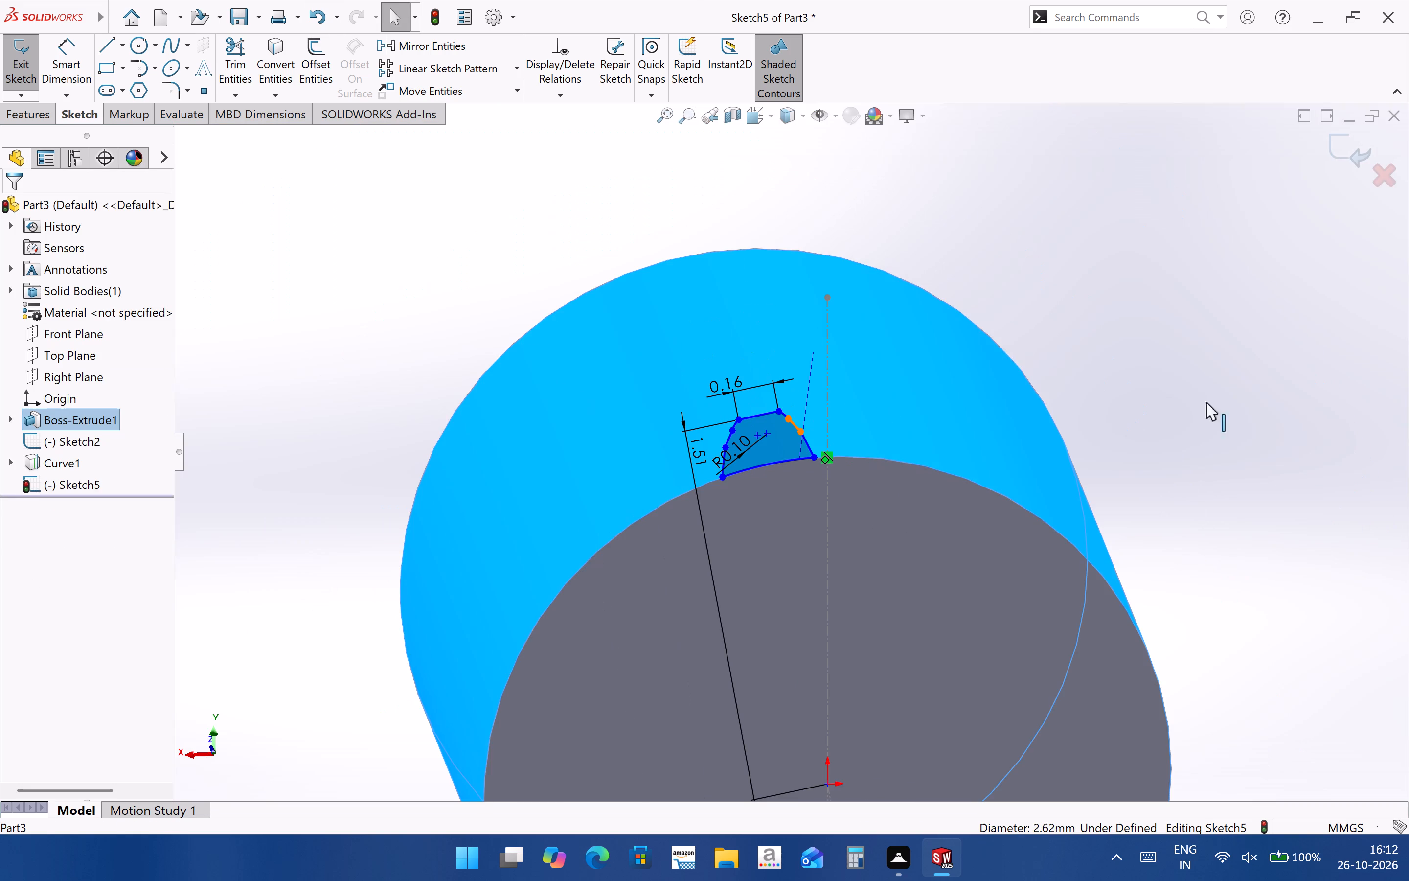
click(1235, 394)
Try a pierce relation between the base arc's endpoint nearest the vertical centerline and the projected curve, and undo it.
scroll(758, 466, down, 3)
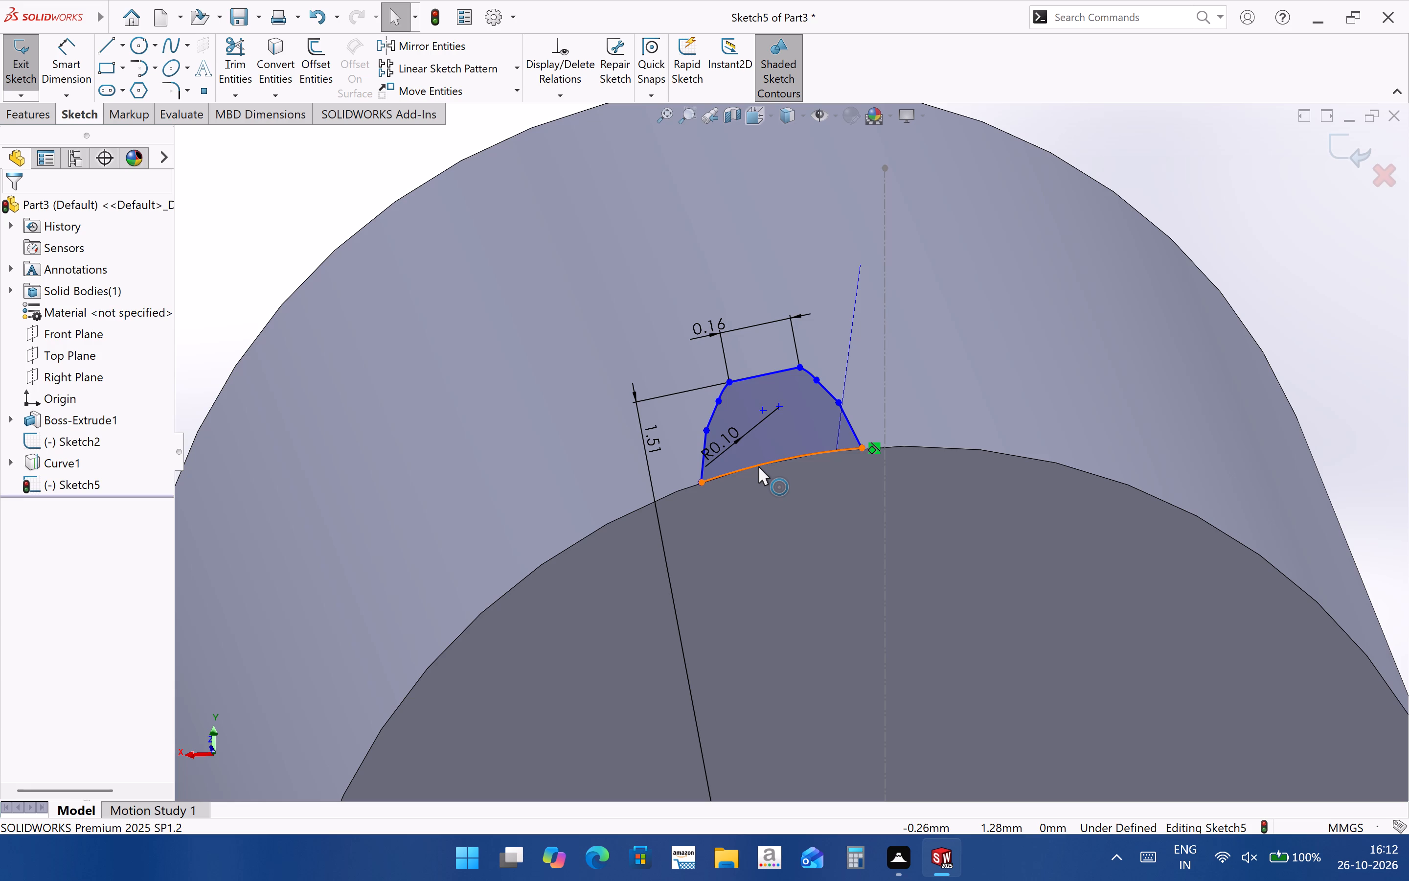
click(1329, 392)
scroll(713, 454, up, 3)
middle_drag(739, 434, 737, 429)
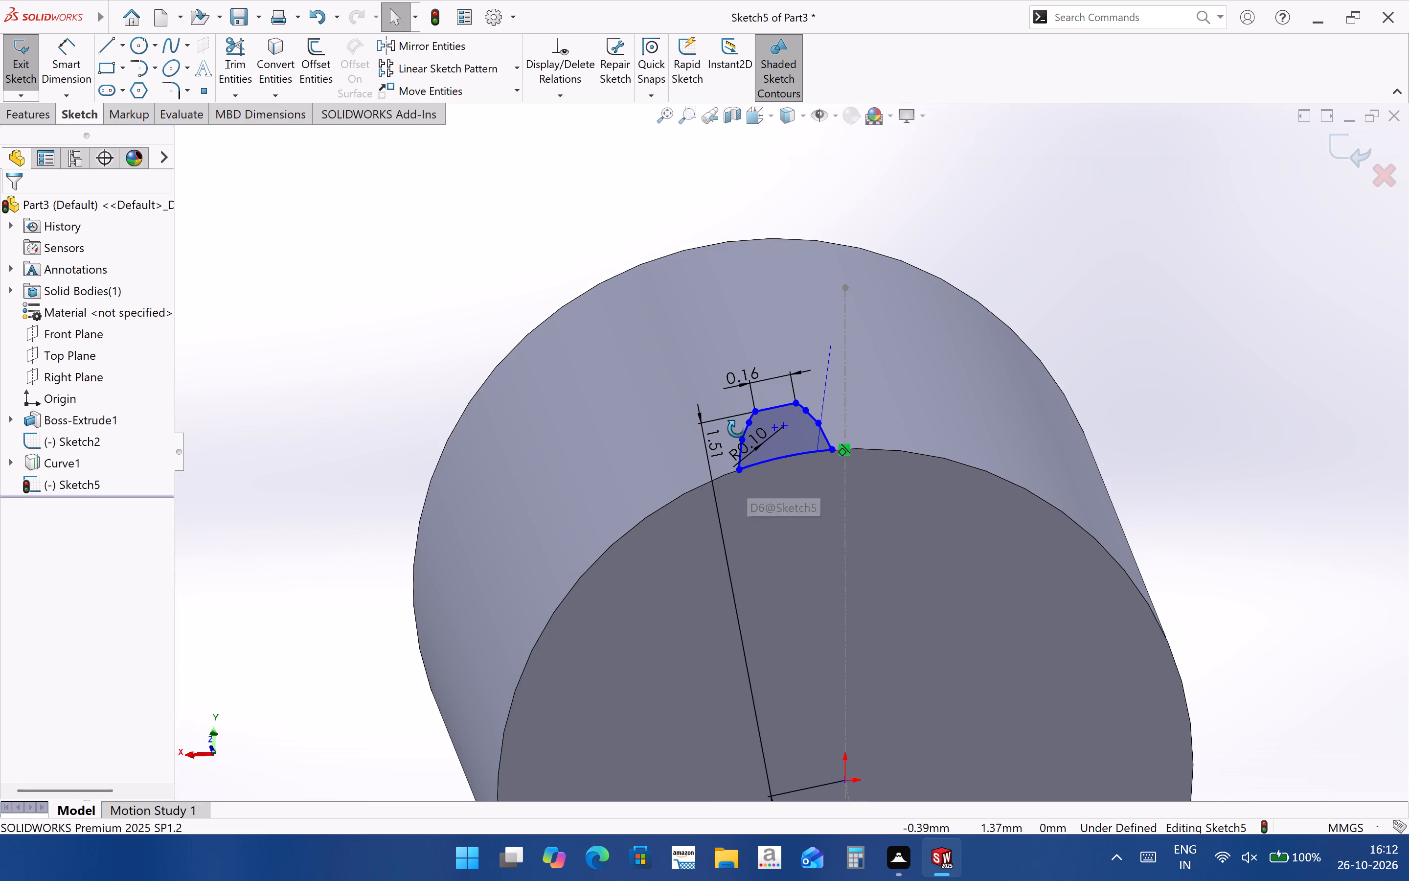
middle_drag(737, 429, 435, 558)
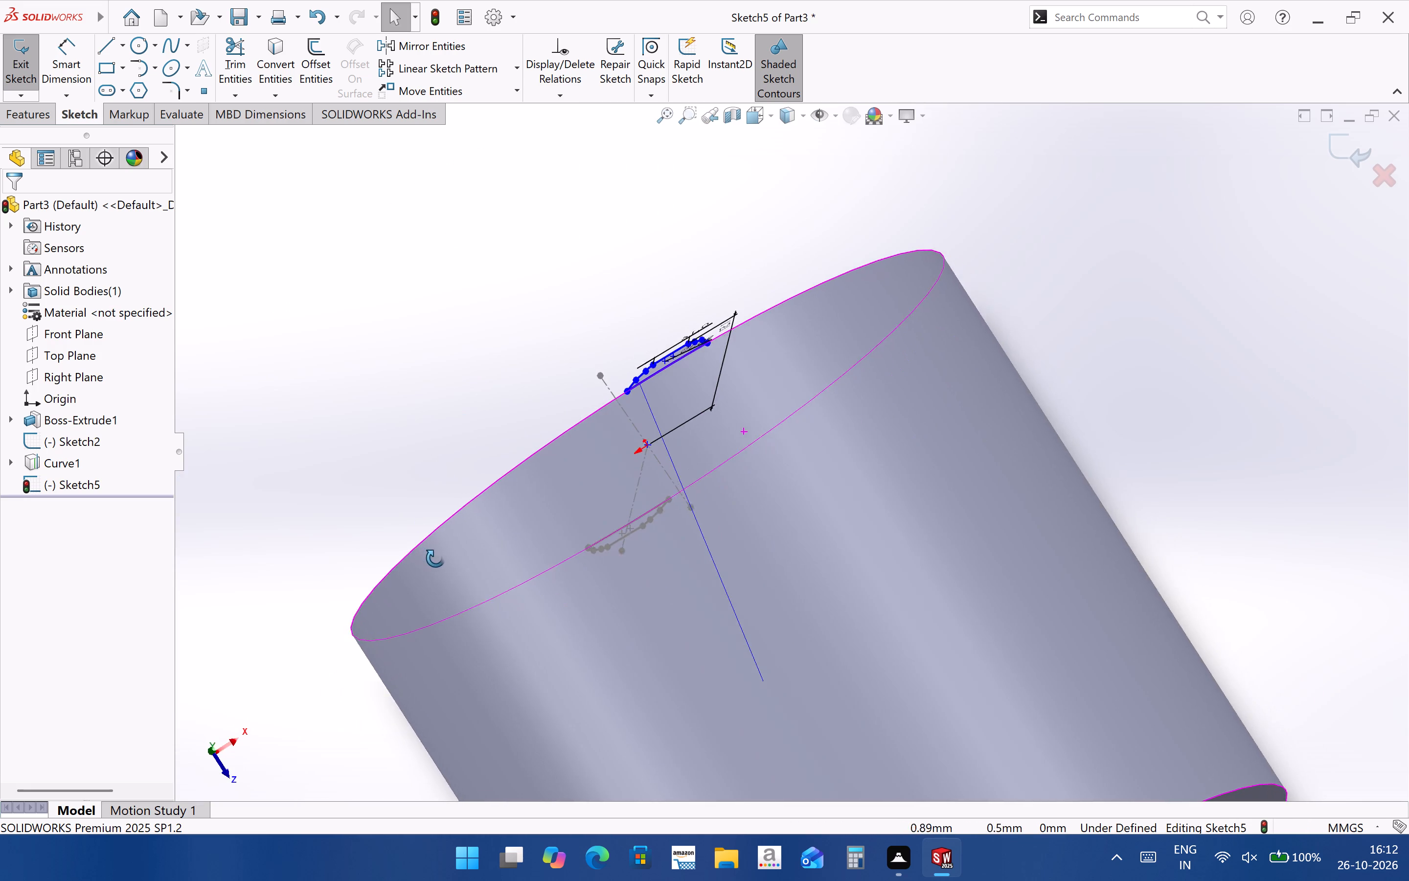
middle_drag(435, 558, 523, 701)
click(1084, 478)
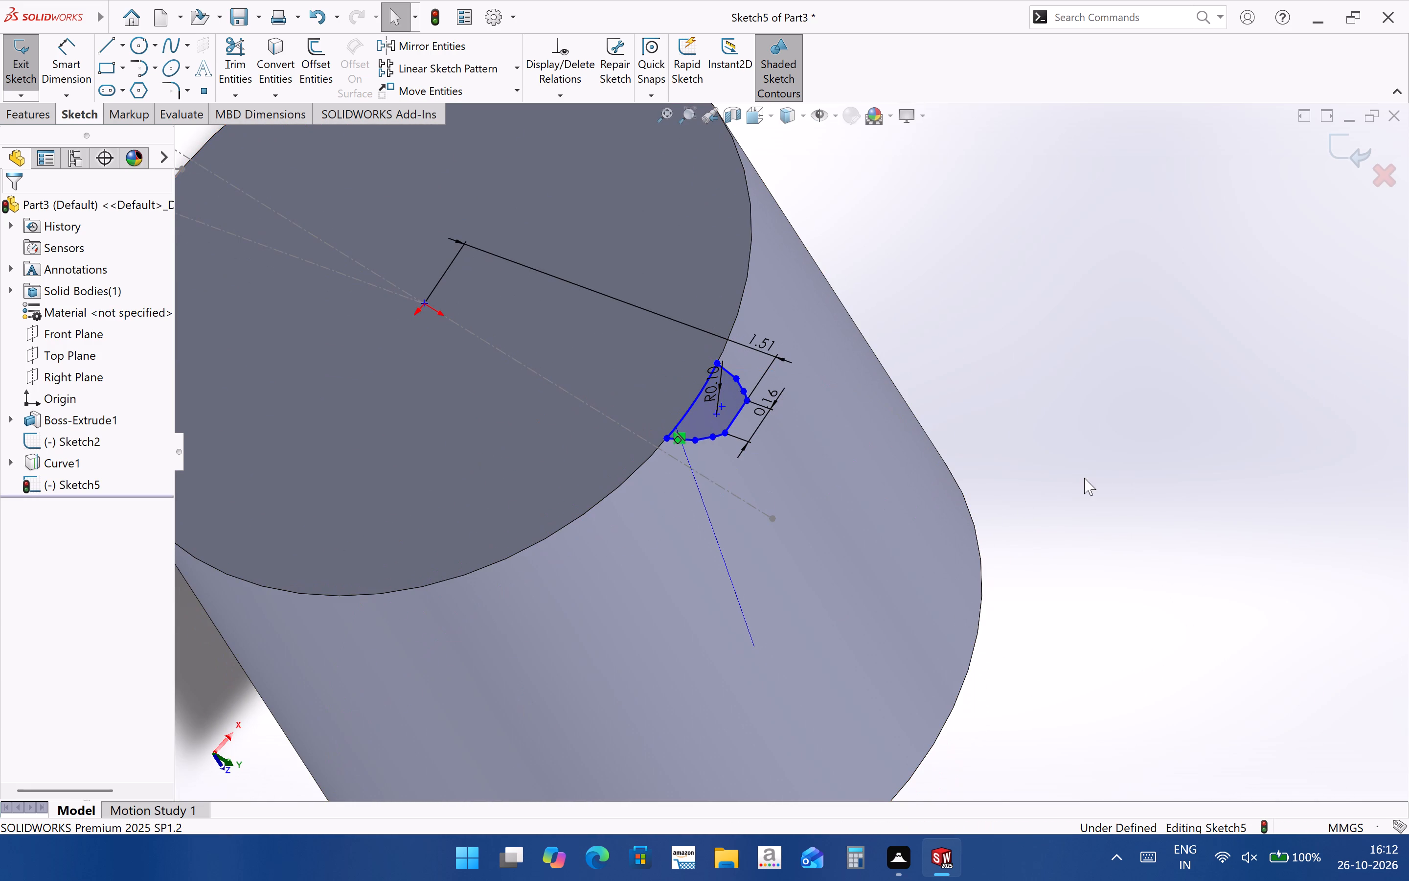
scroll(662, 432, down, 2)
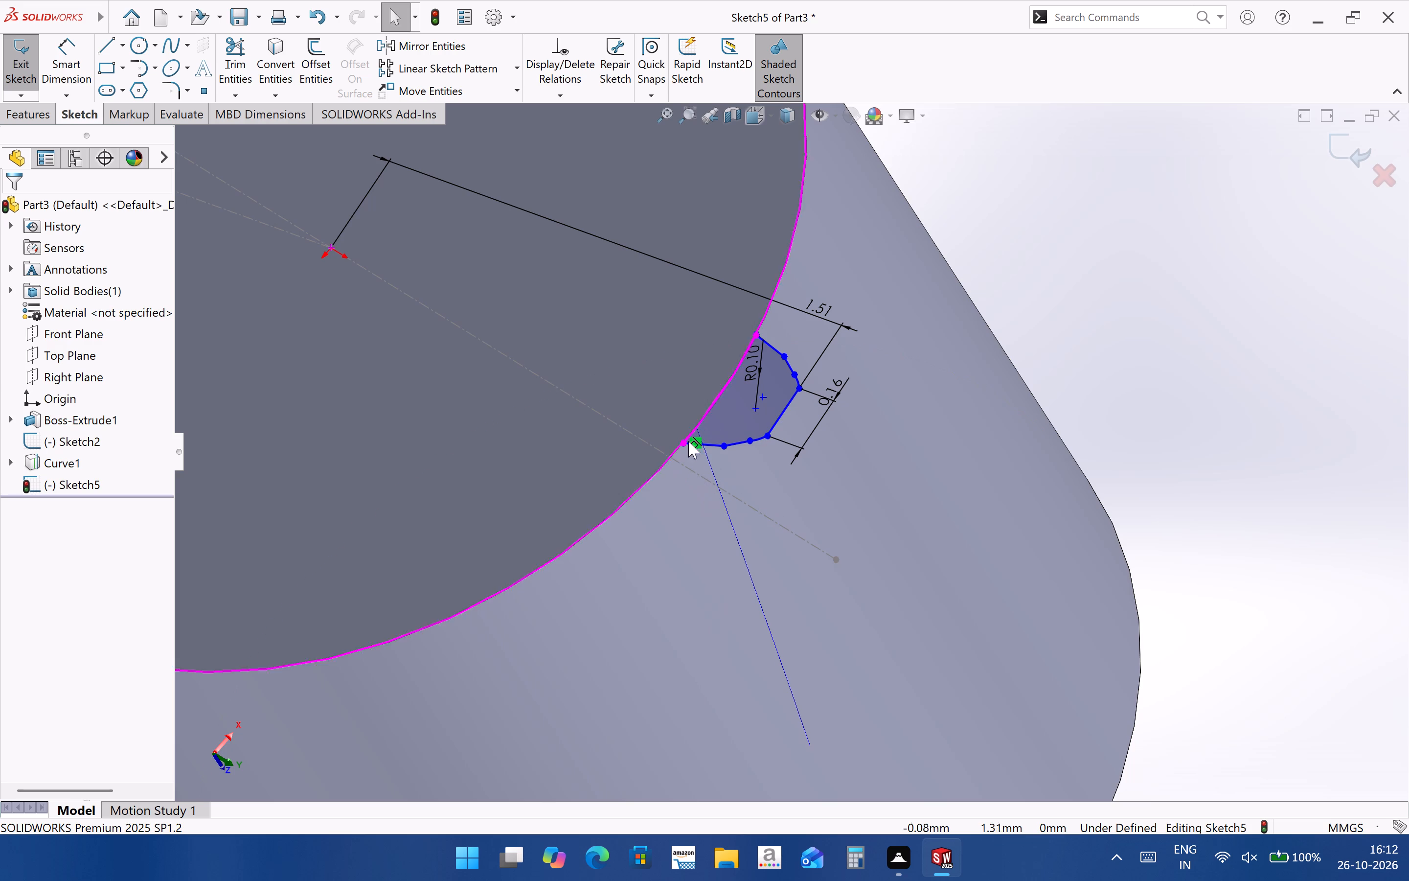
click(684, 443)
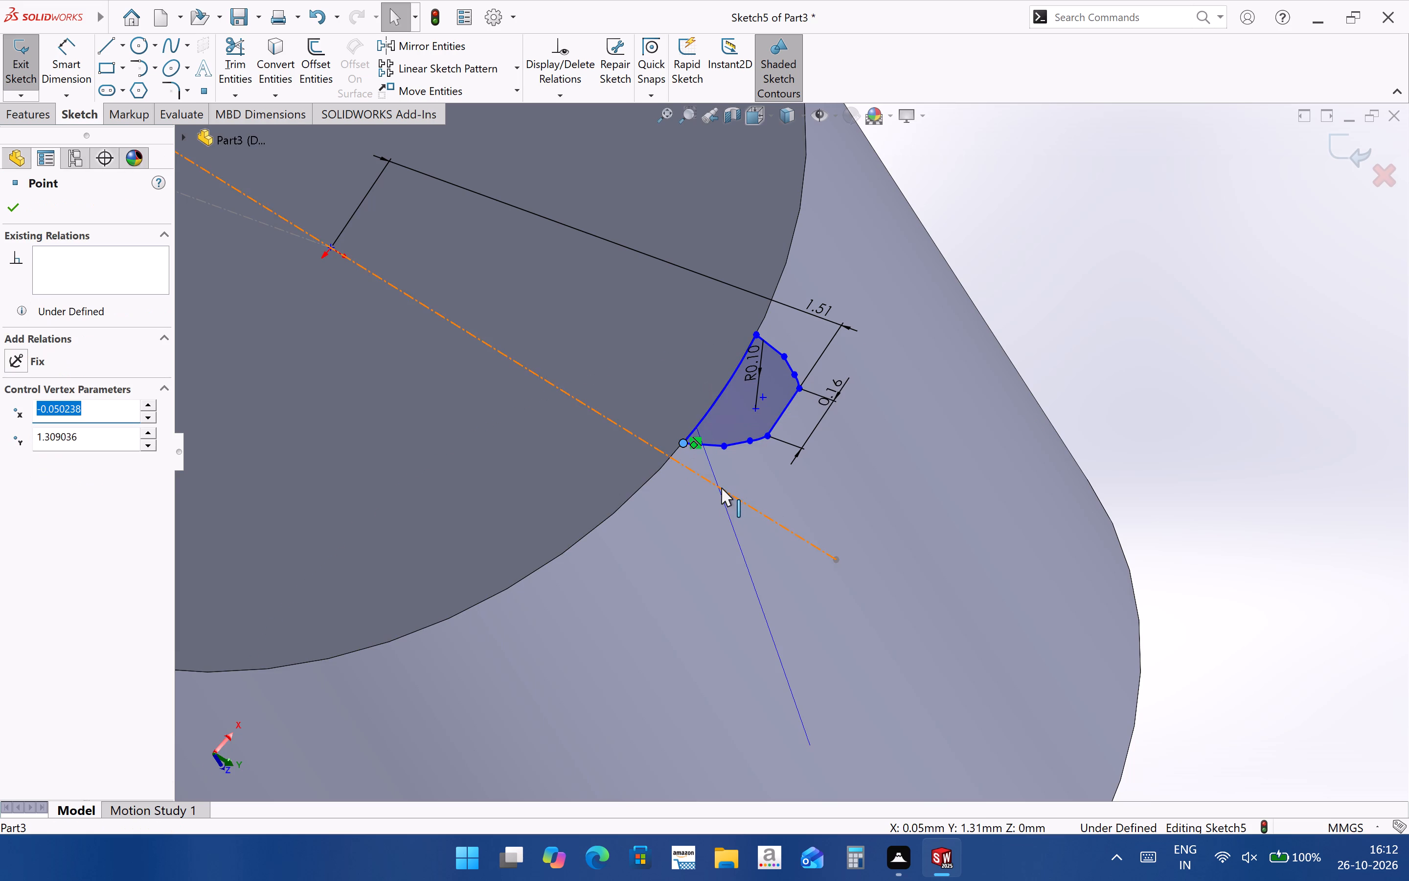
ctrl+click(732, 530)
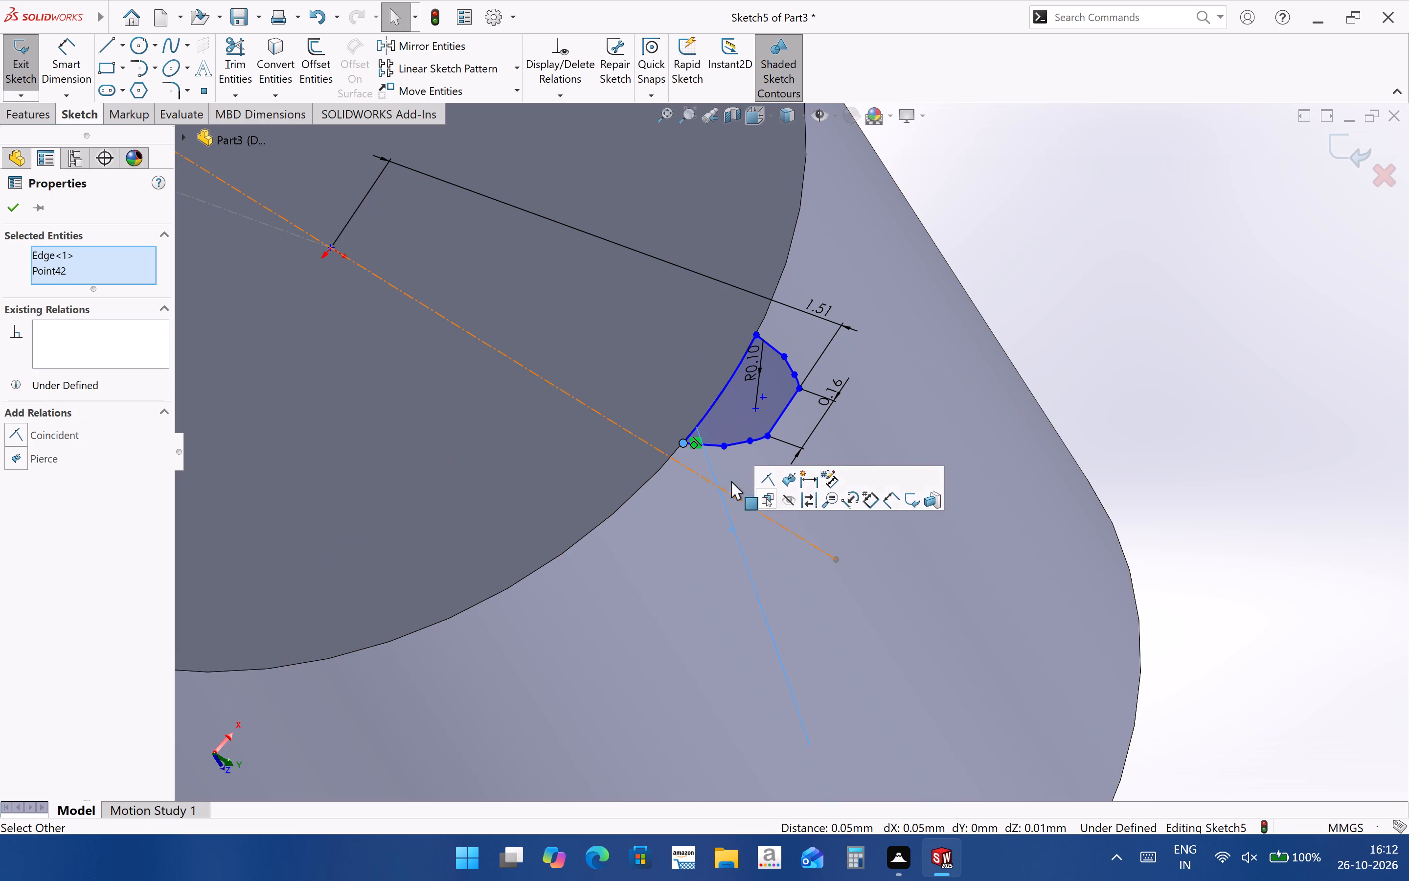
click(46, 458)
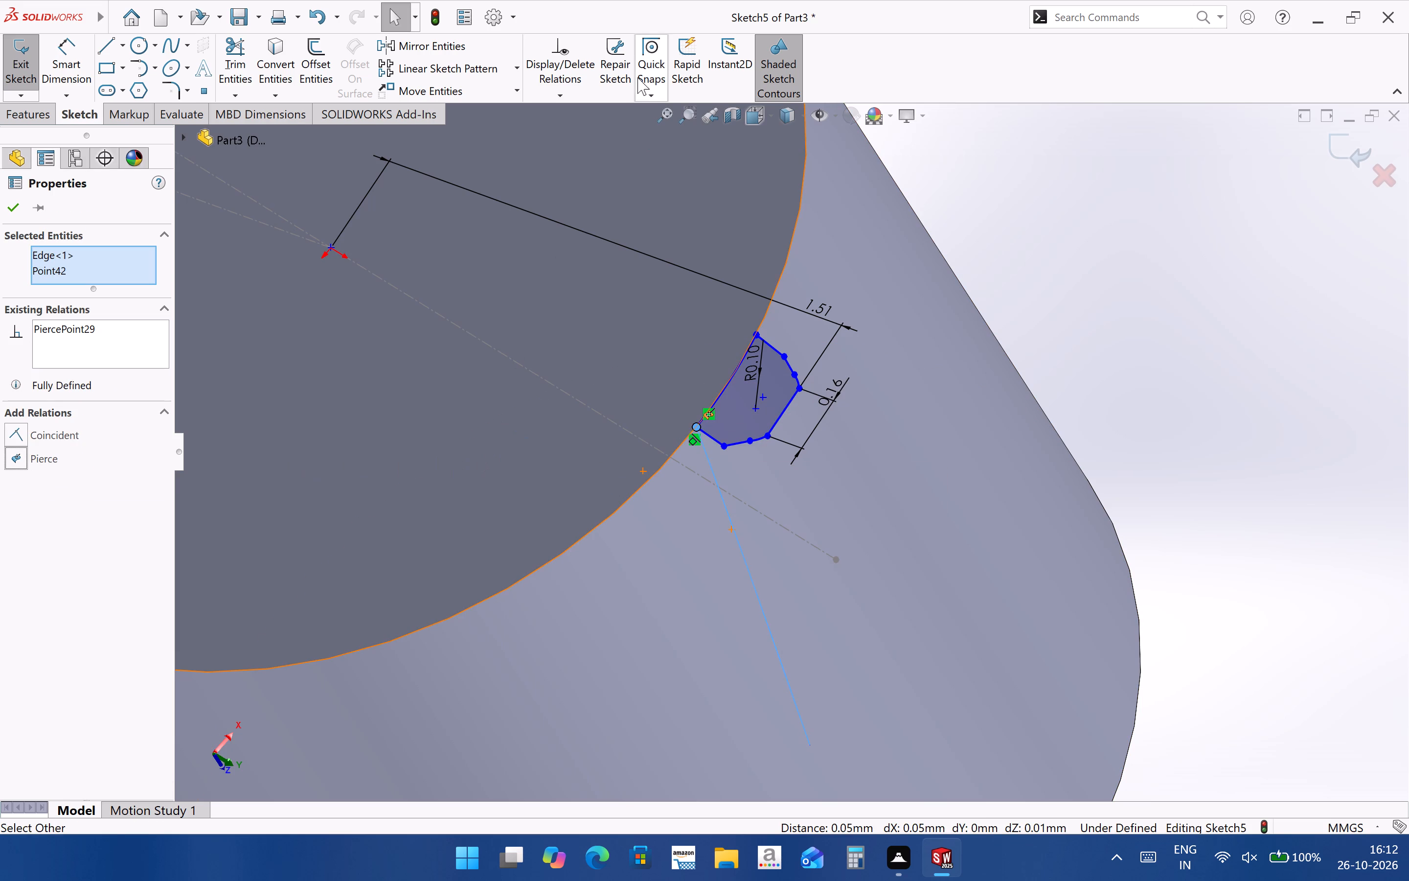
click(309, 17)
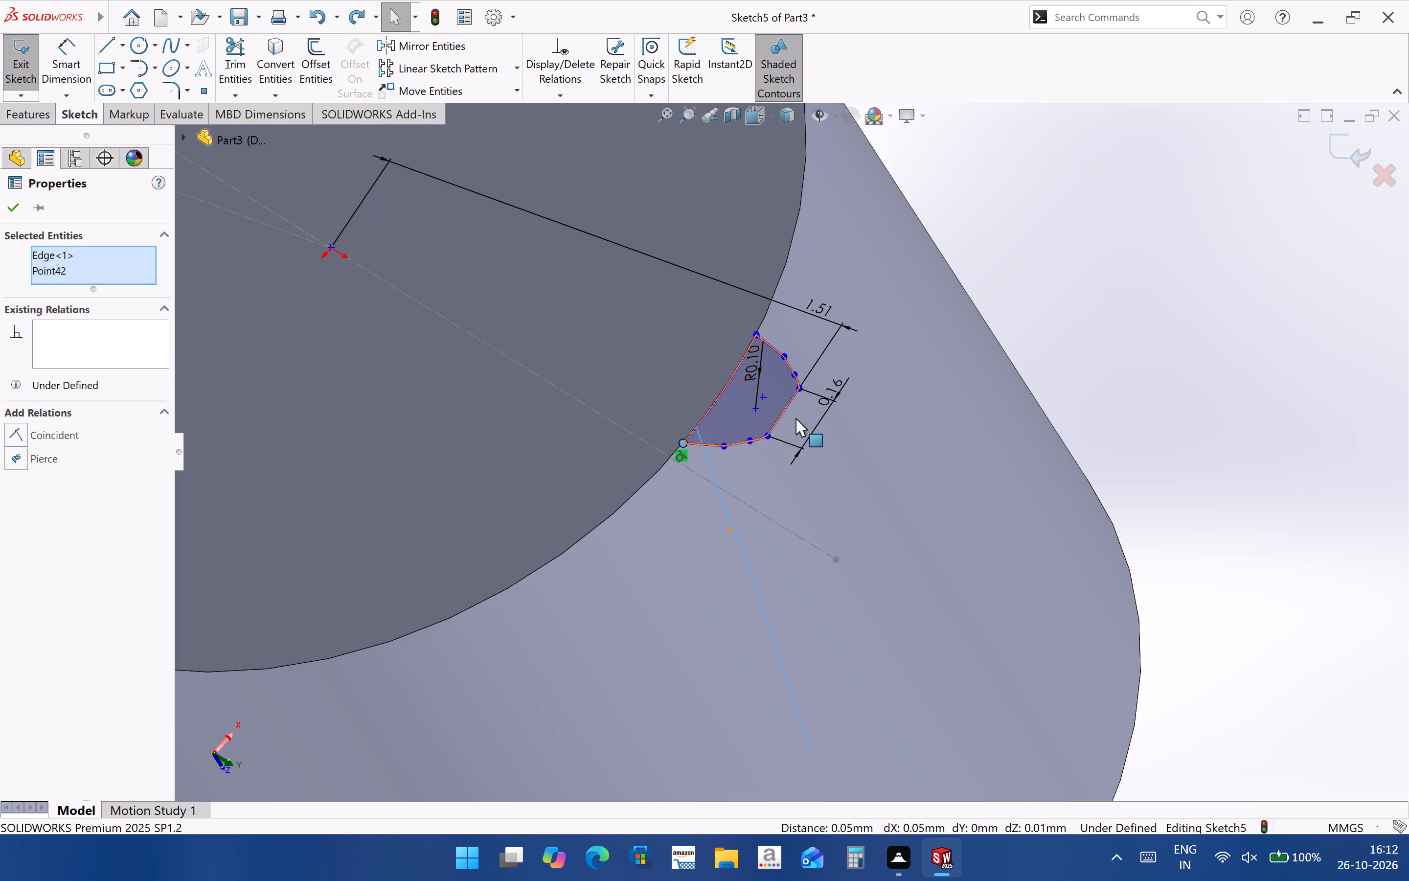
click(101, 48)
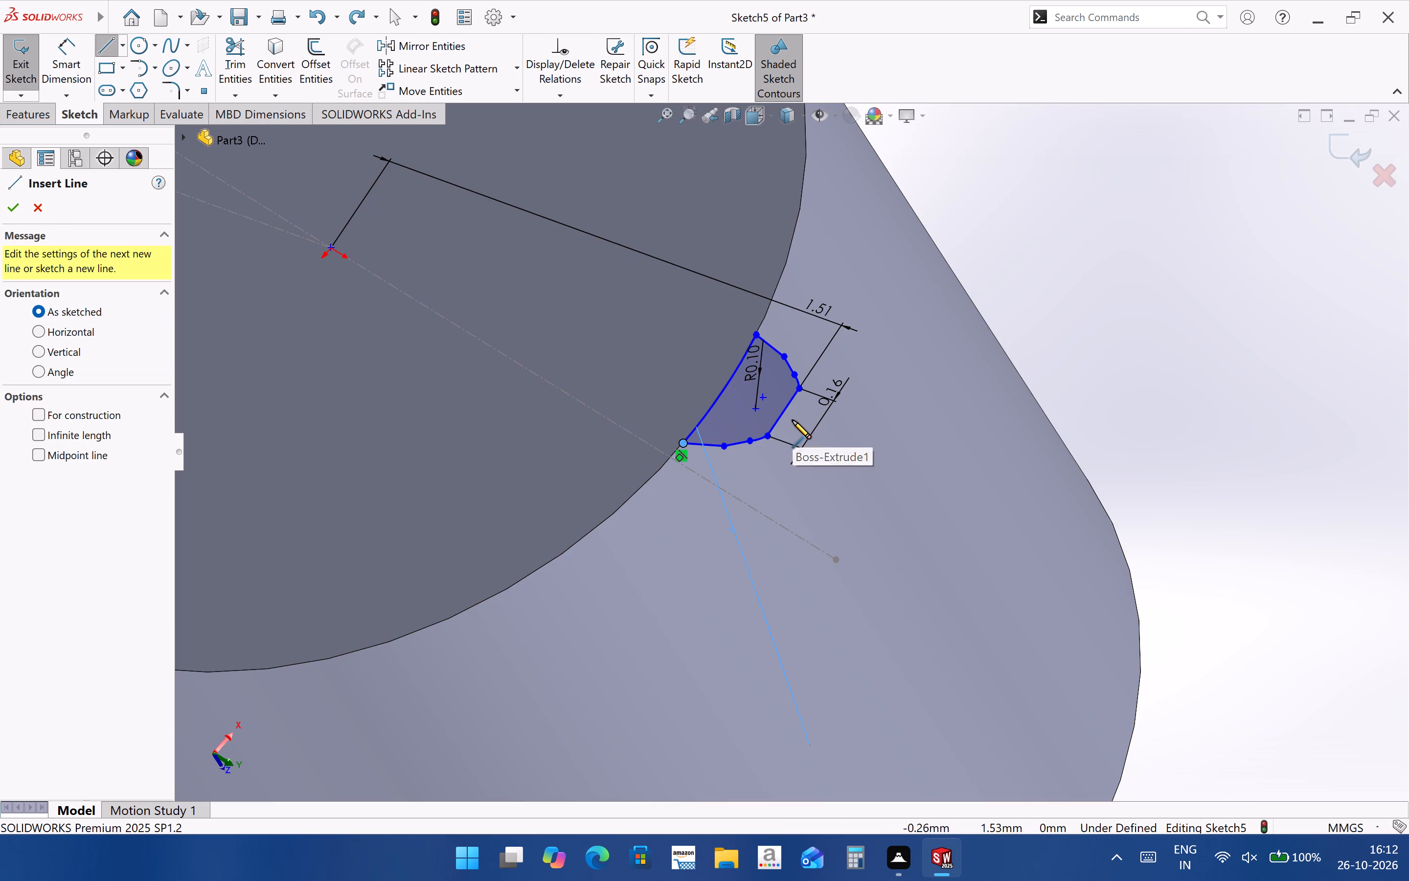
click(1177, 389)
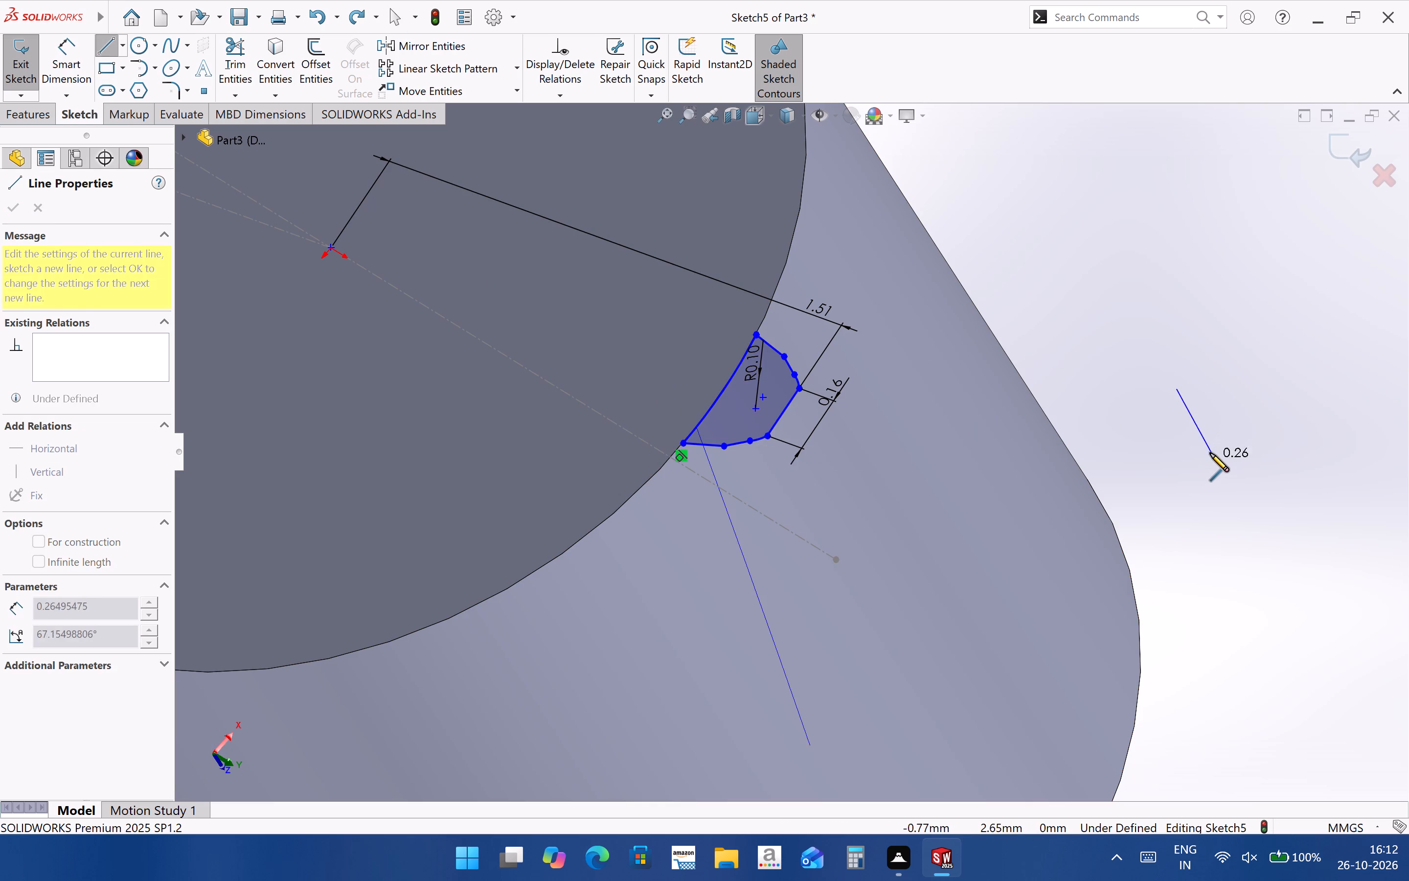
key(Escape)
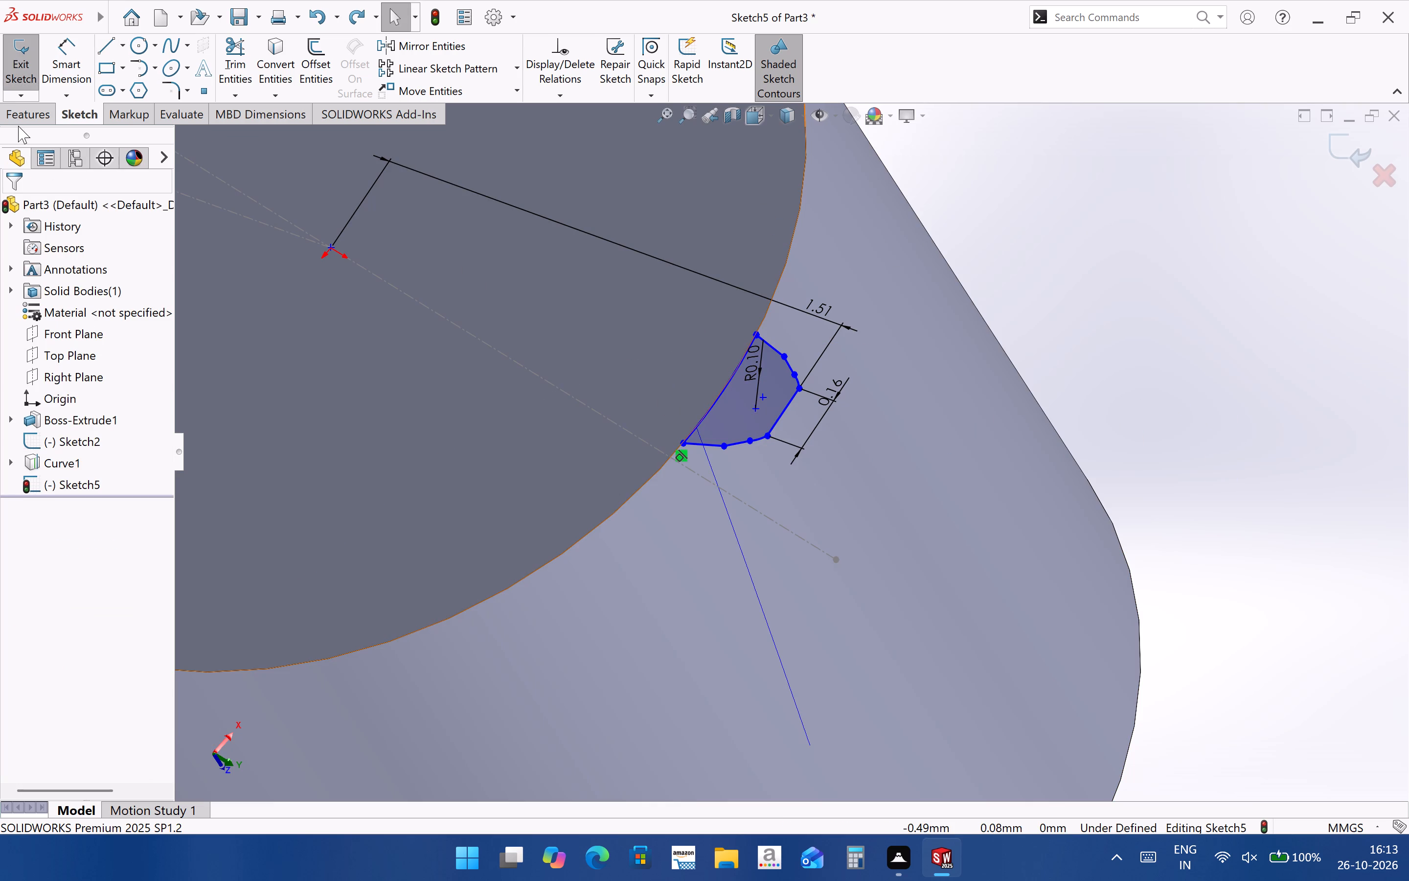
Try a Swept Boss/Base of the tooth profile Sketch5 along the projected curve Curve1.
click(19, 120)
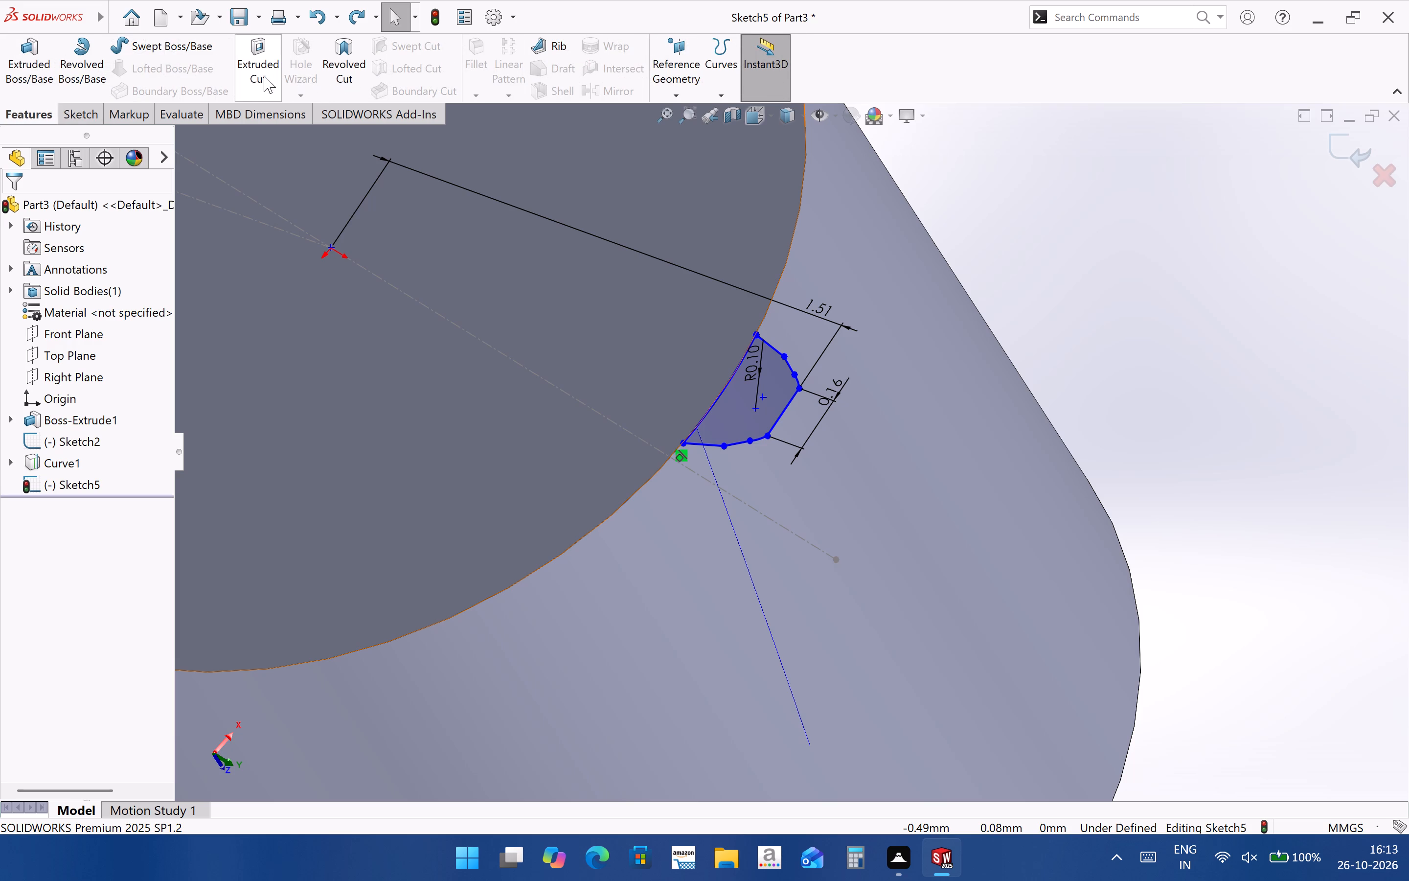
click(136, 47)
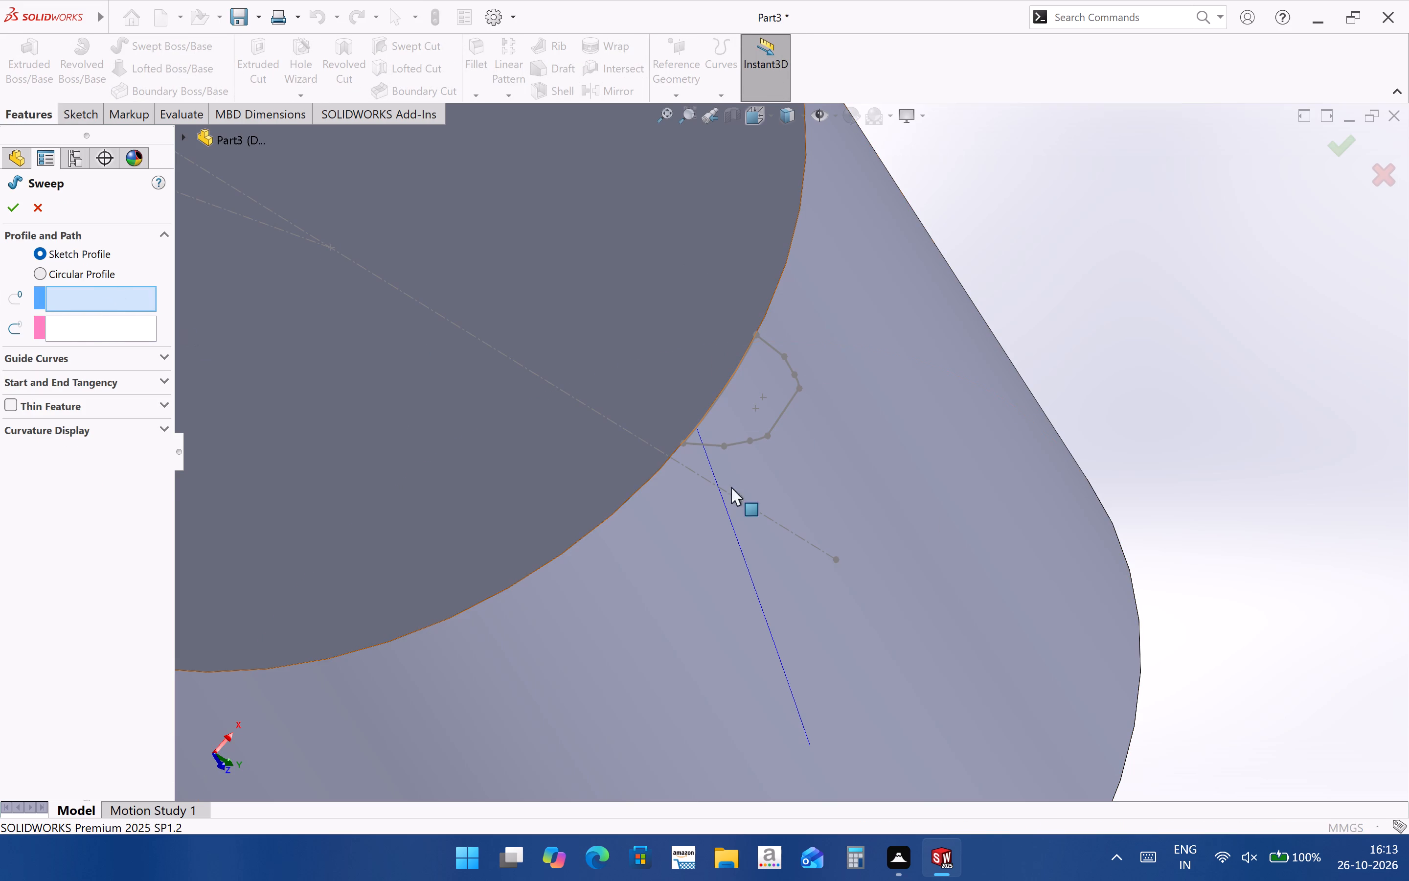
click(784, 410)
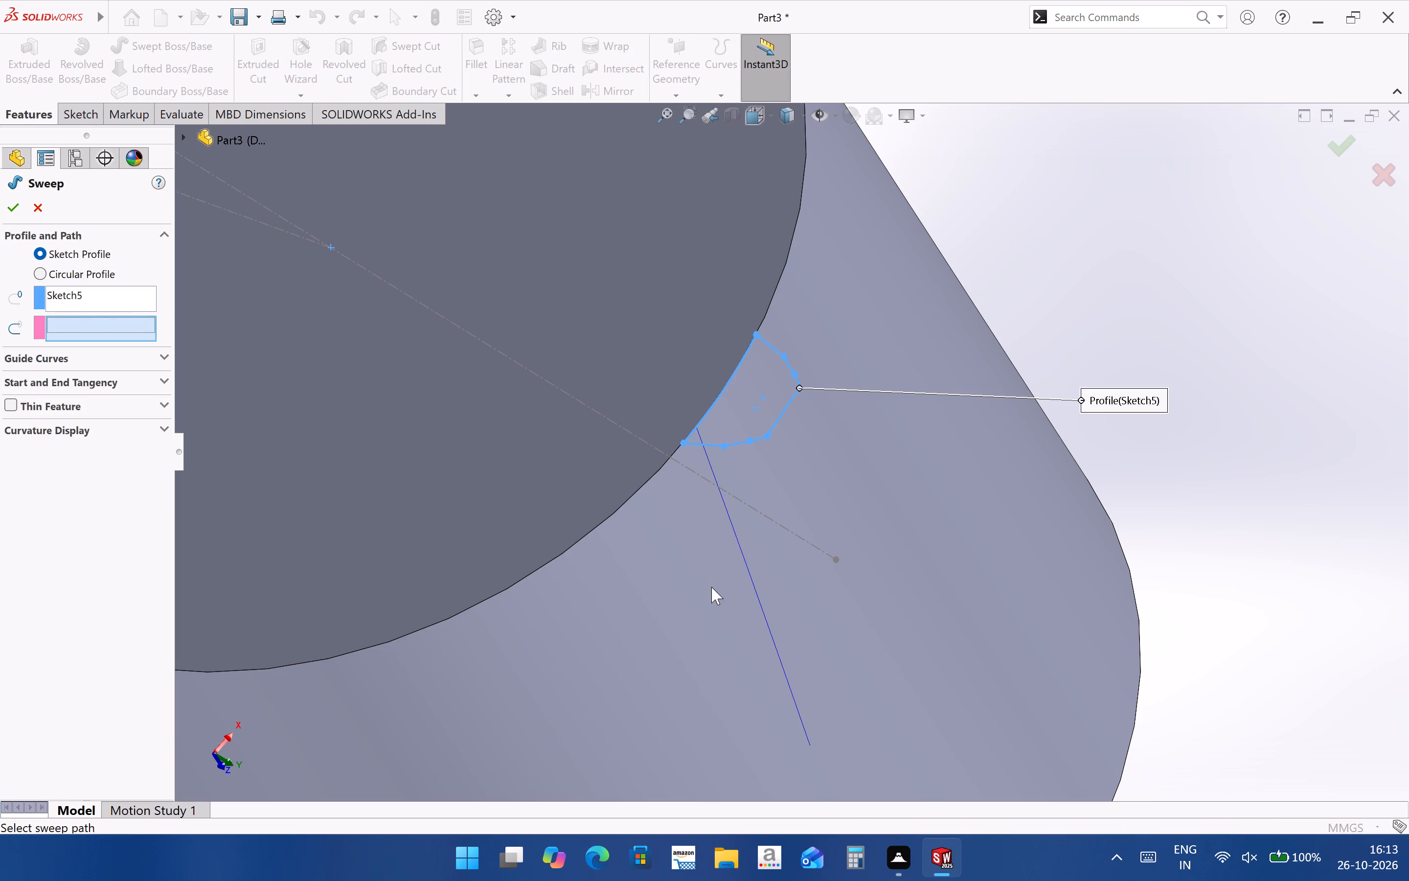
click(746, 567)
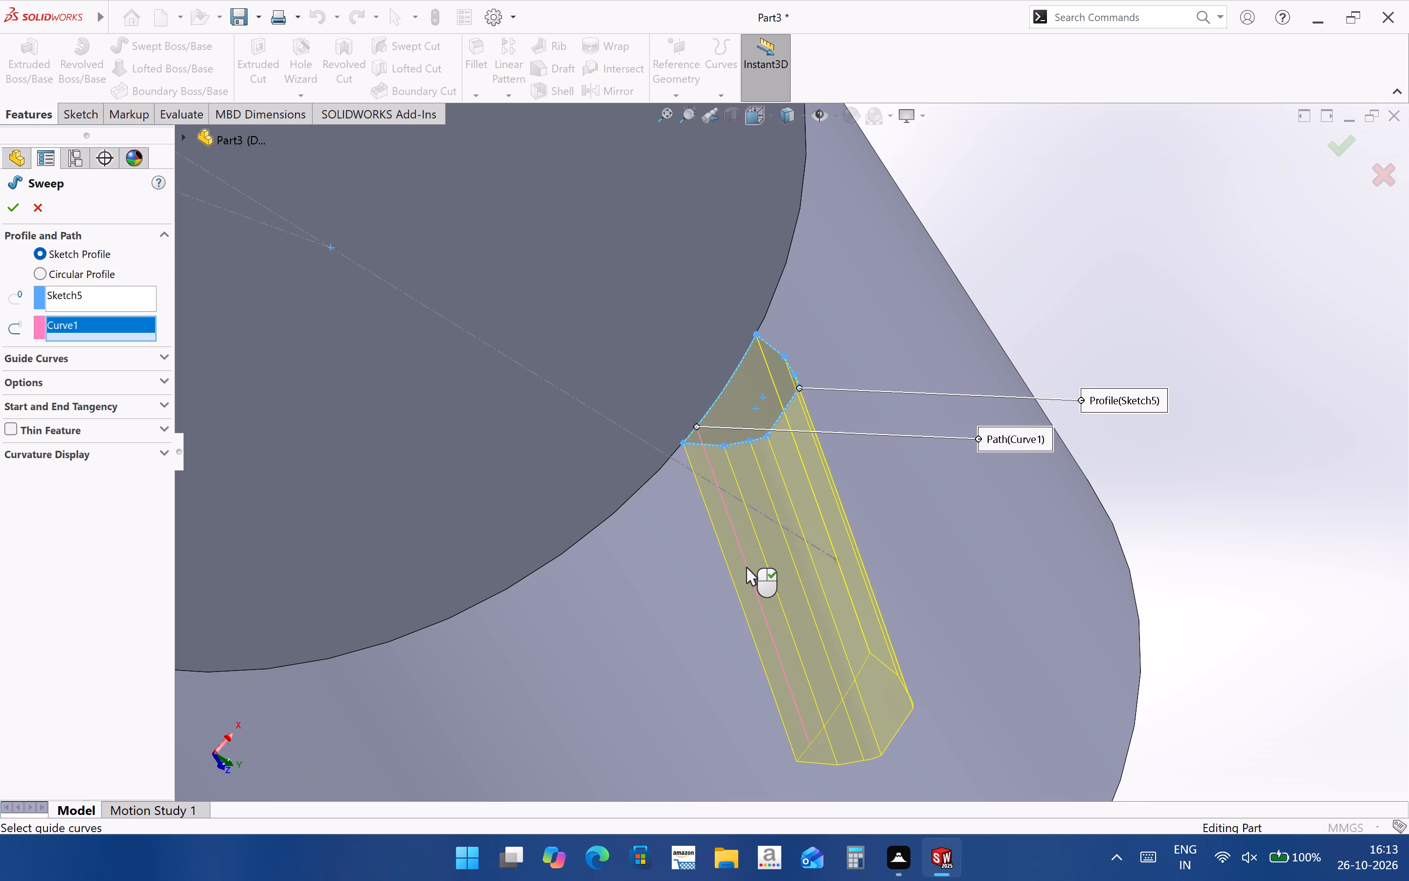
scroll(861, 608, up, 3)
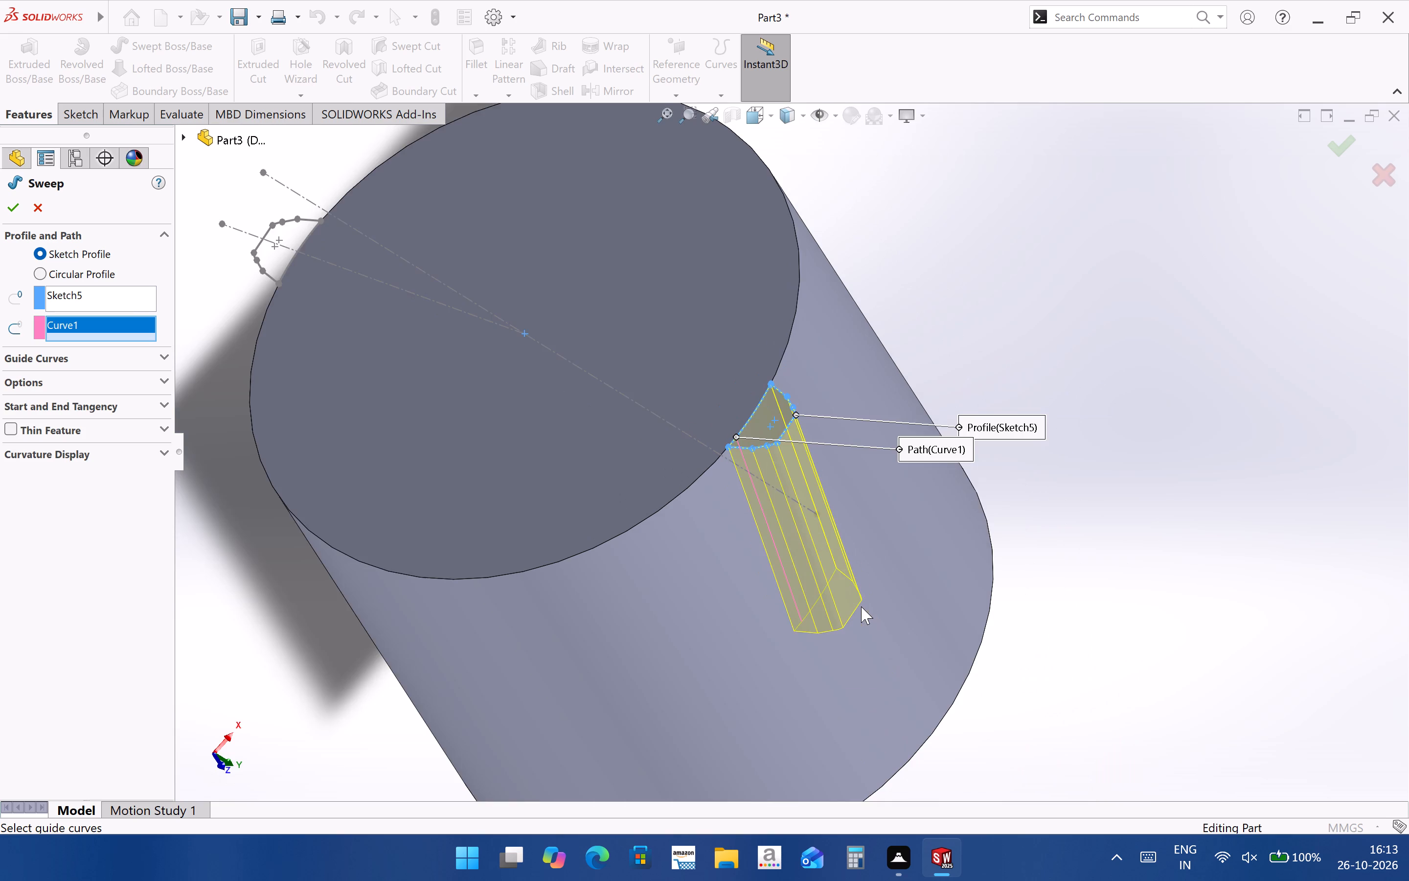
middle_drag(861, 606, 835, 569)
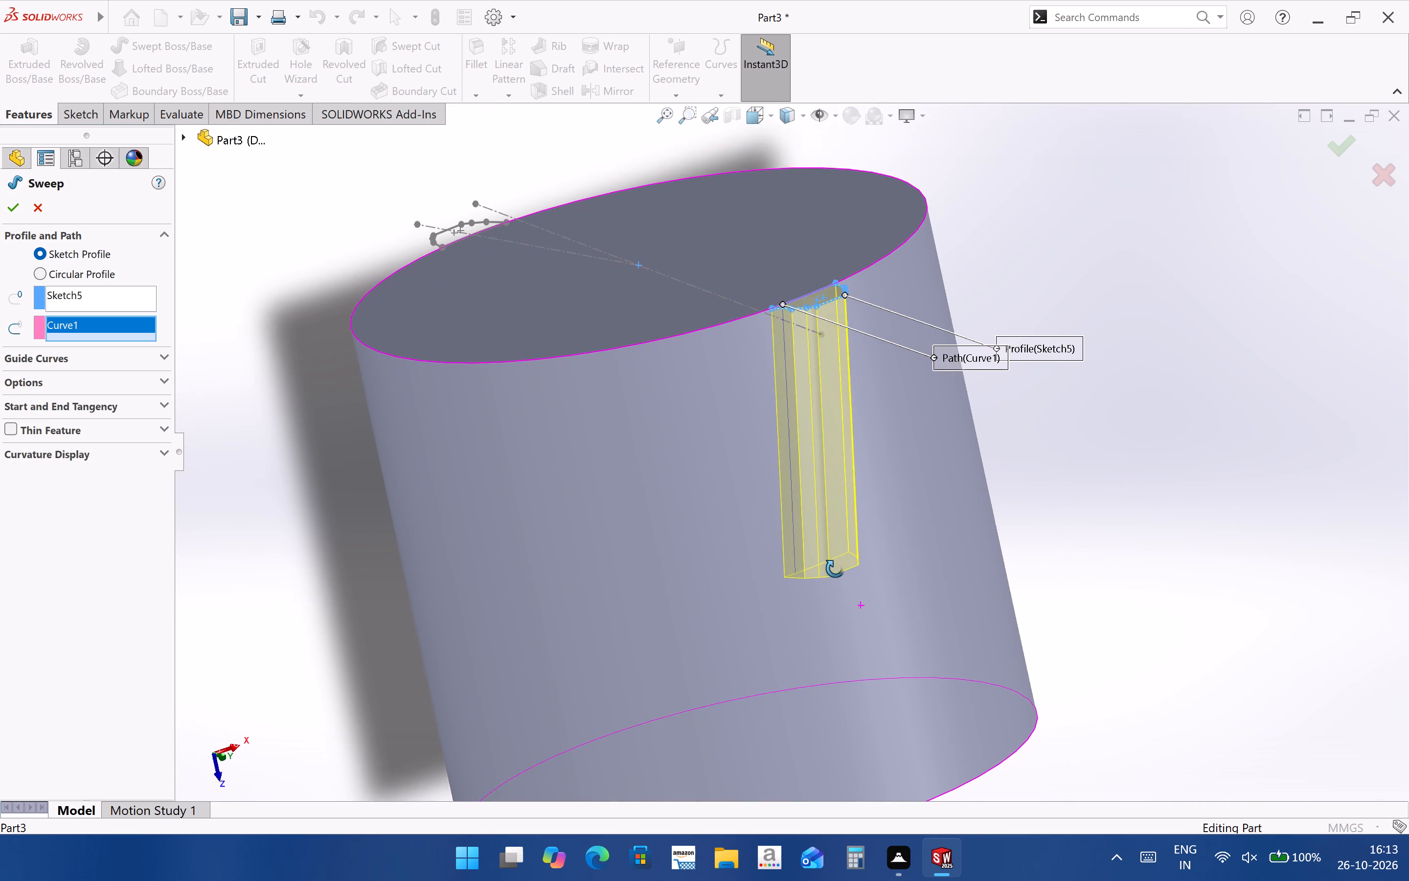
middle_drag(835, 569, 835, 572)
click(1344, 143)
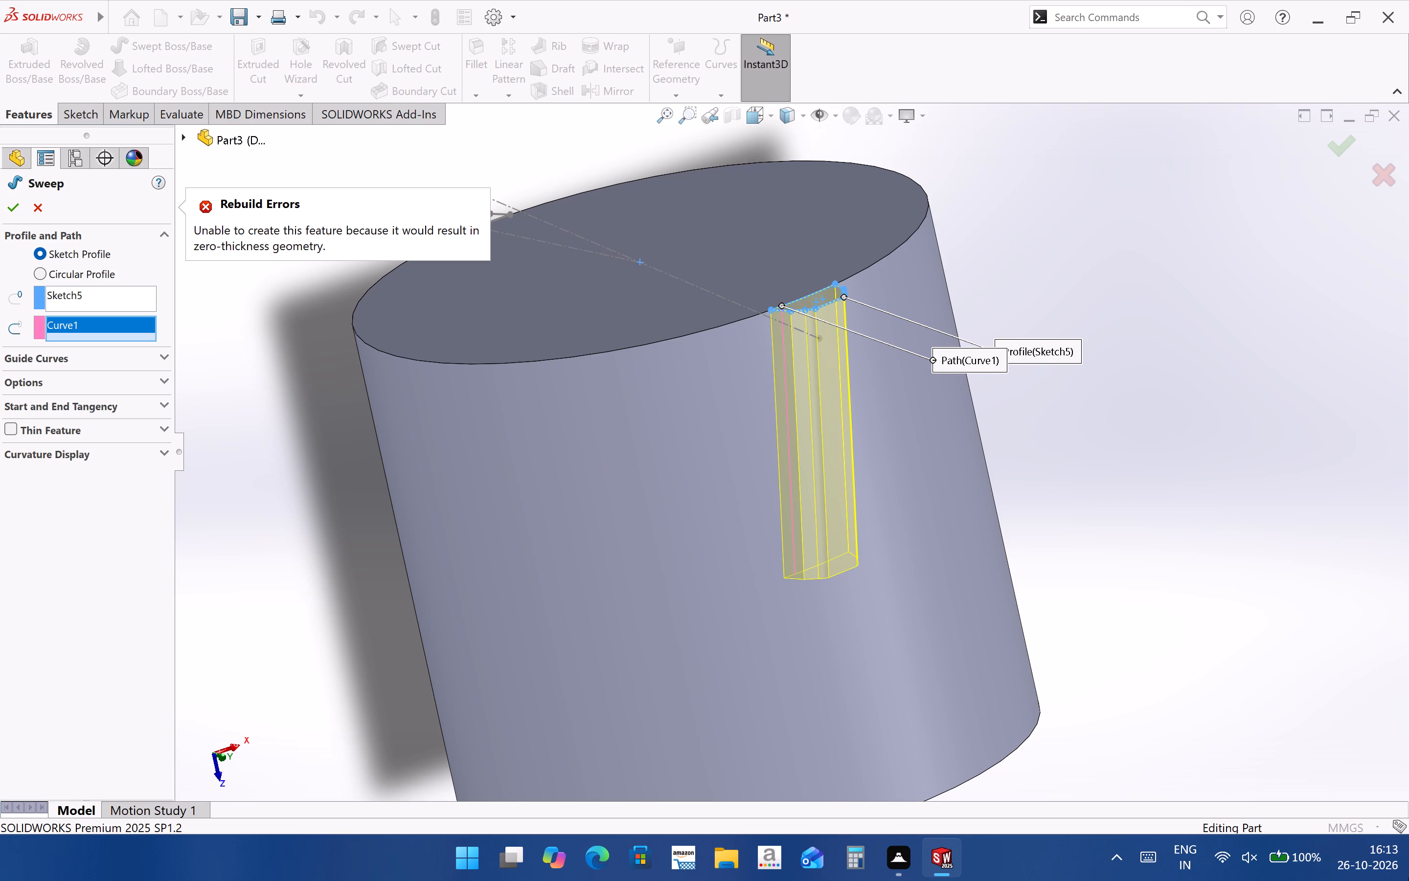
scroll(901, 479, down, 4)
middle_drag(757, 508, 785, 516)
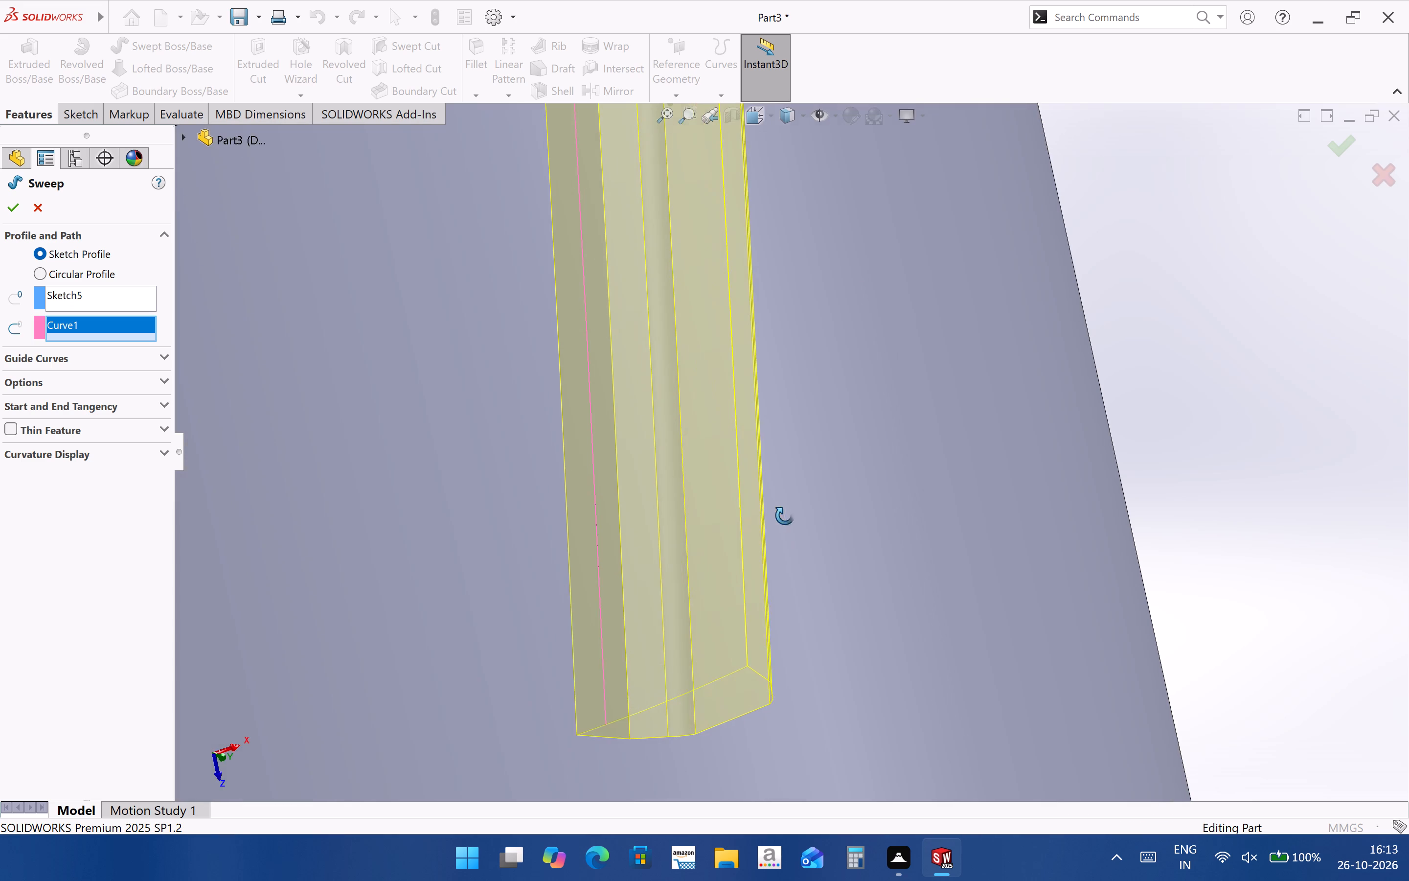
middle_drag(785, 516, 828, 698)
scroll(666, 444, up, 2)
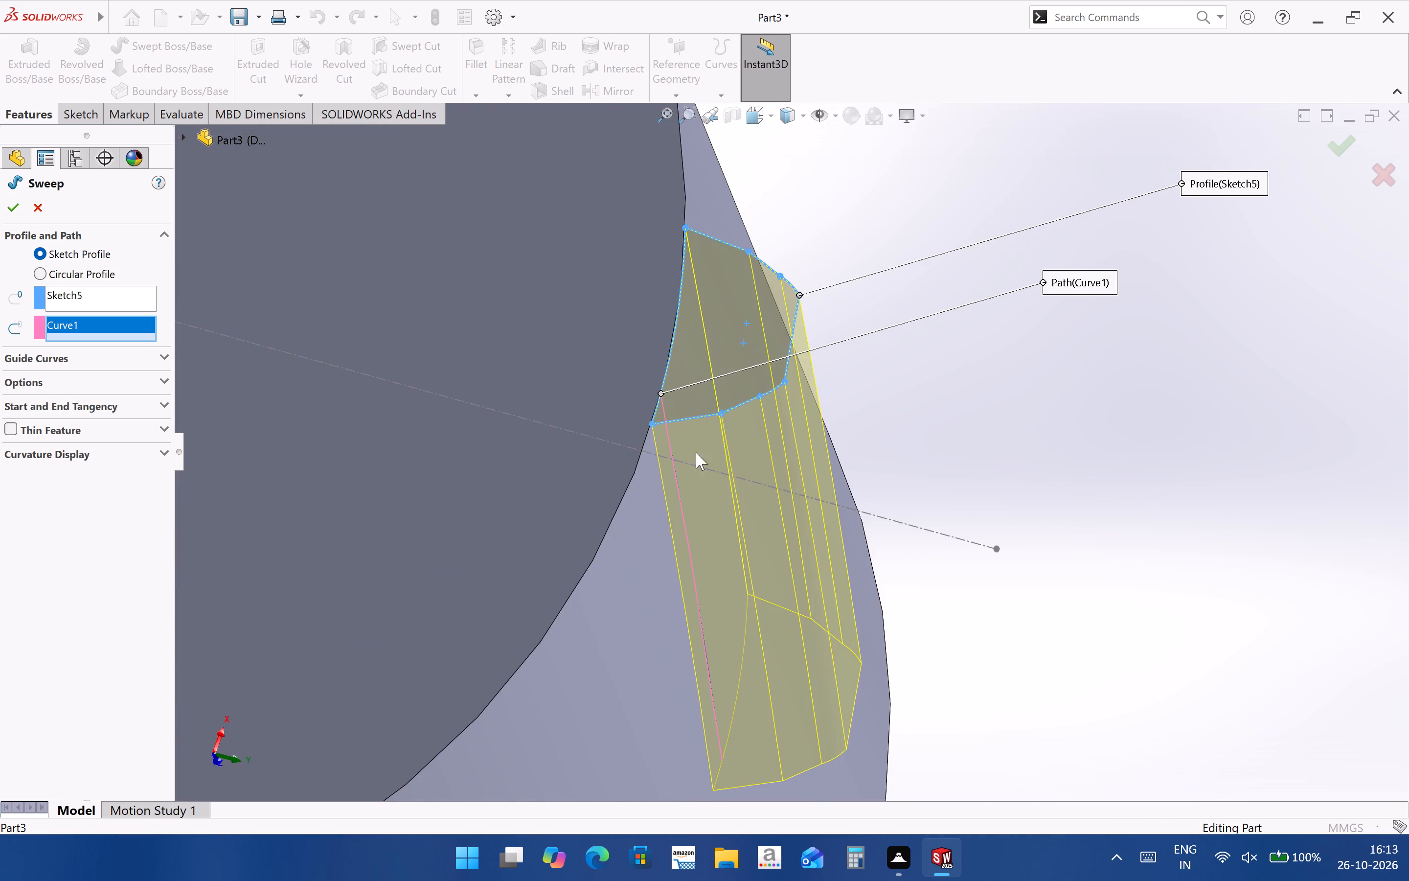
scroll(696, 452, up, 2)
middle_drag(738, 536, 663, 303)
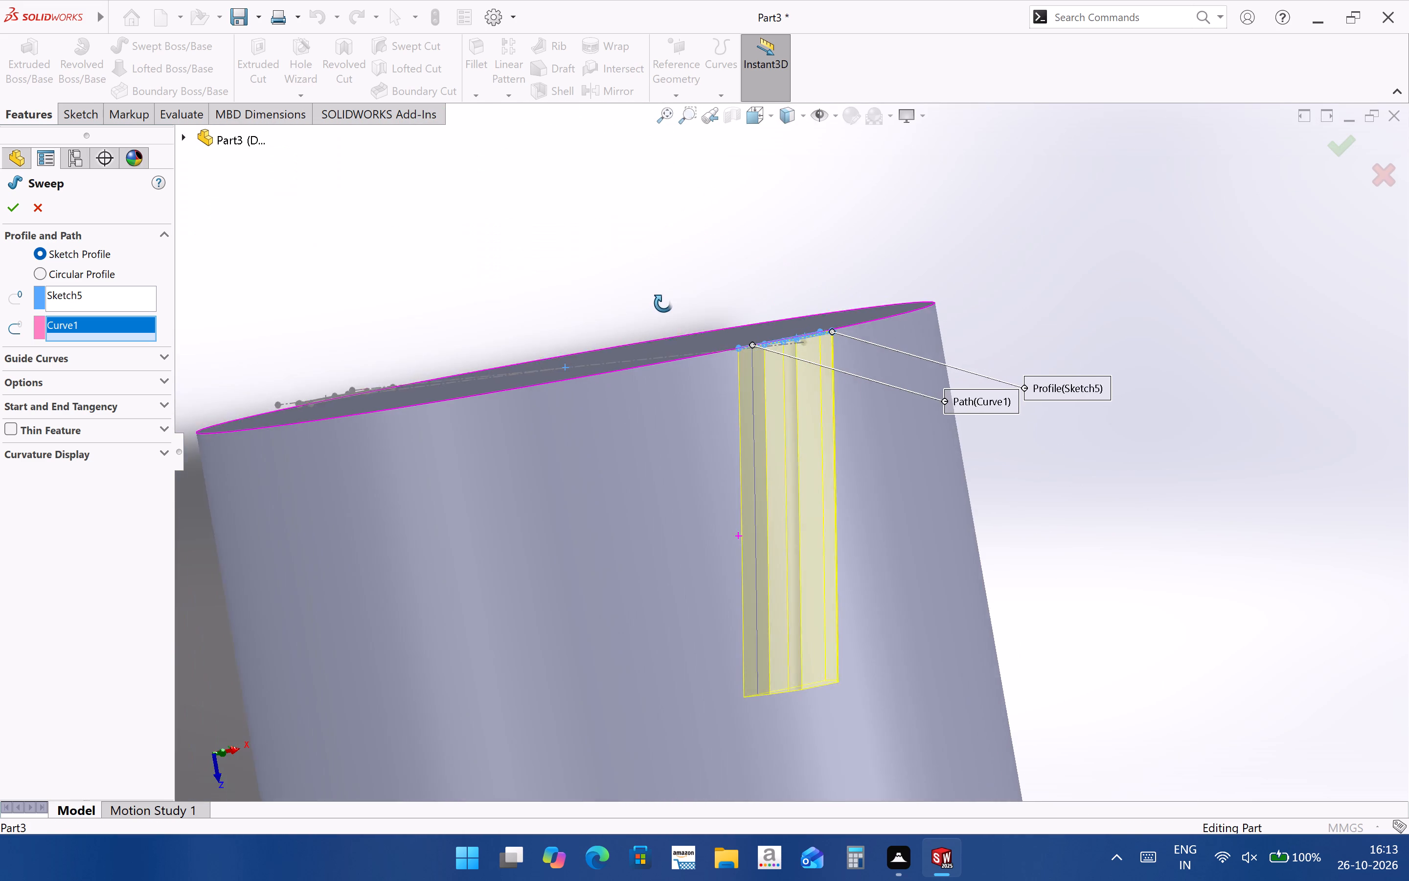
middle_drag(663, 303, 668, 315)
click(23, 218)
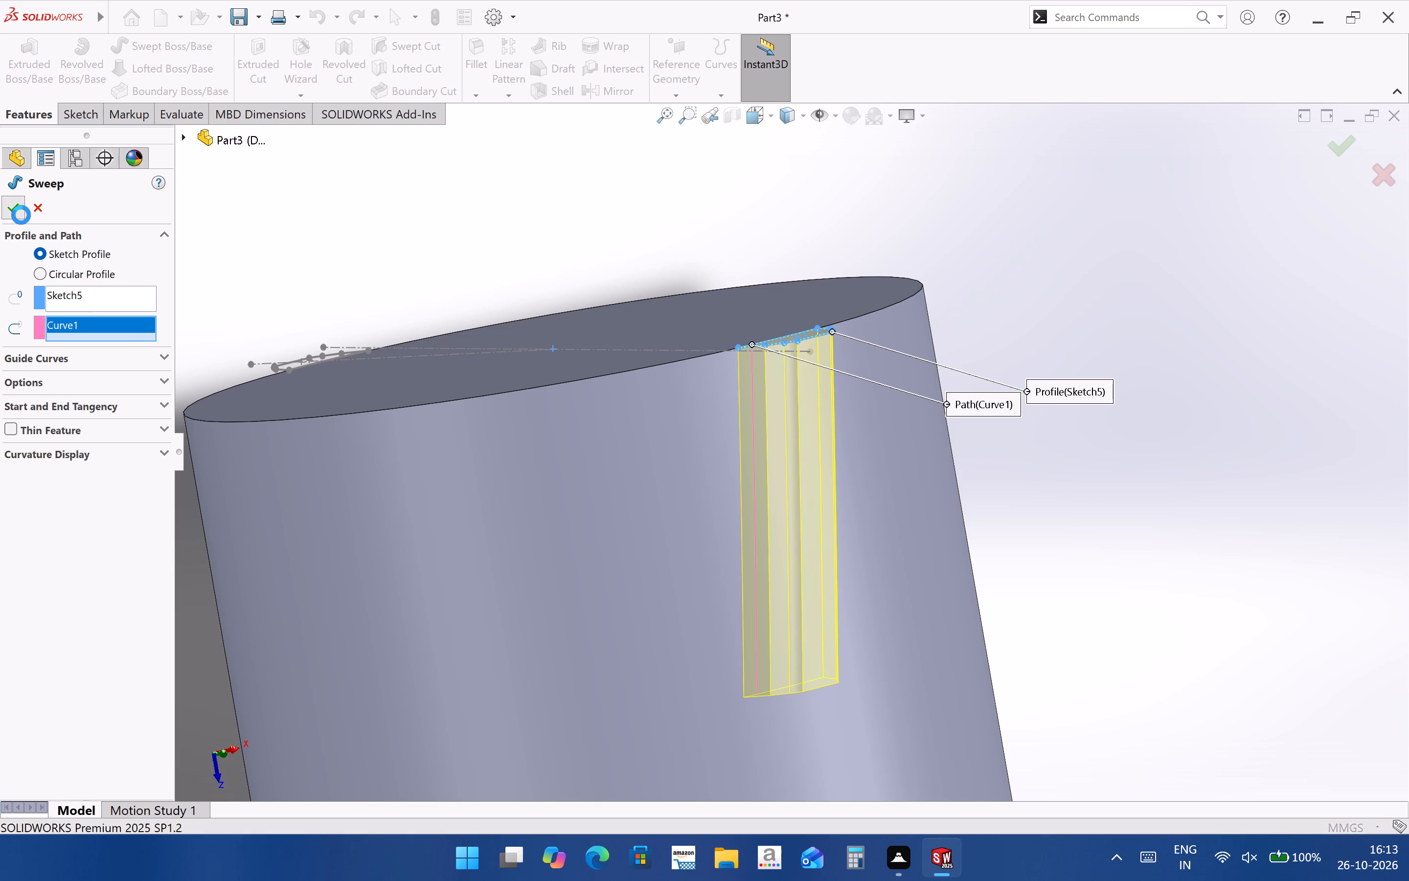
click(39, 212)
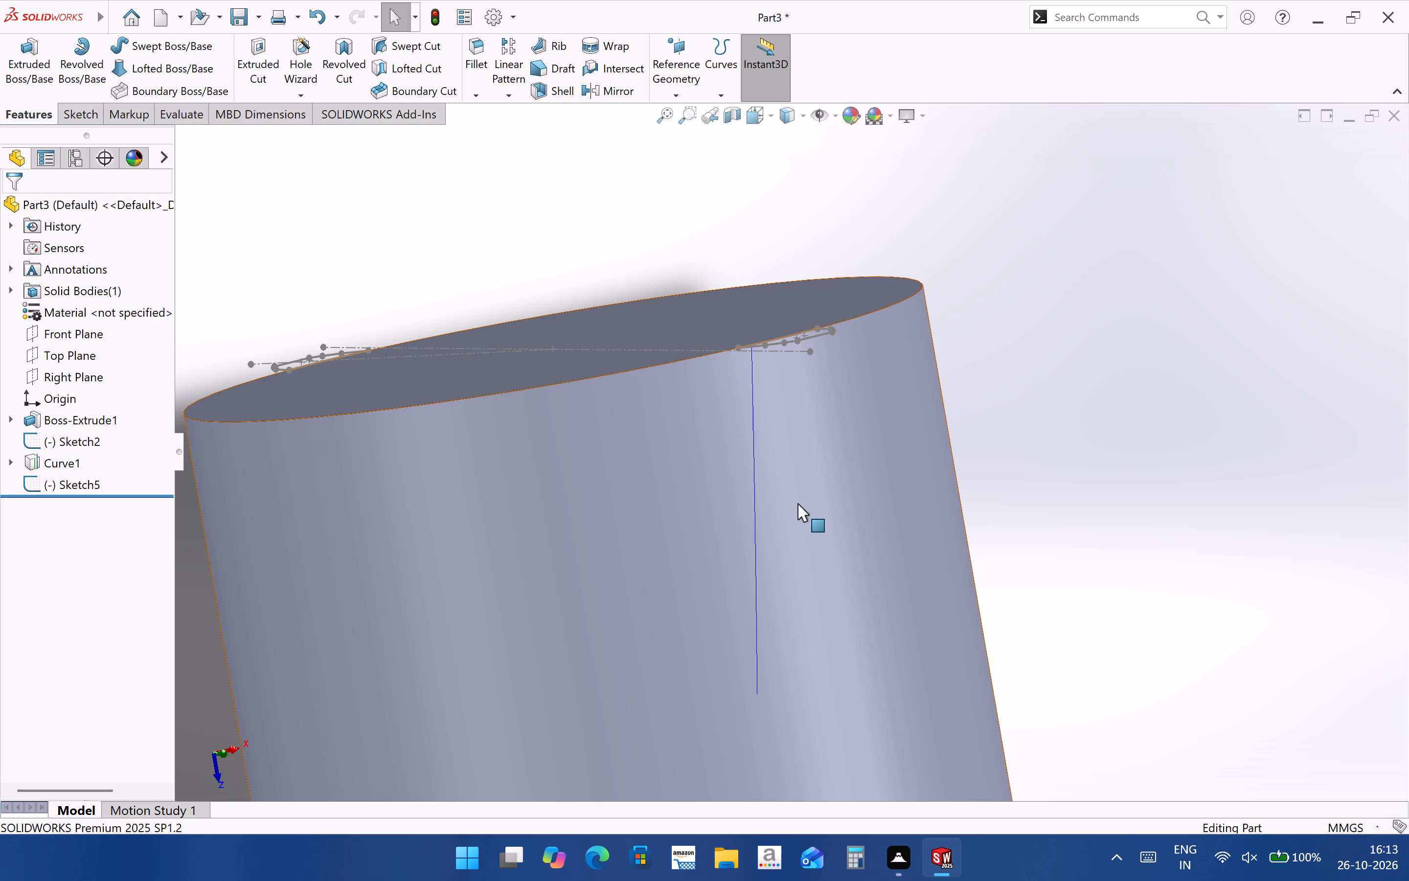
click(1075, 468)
Examine how the tooth profile's base arc meets the cylinder's front edge and the projected curve, including from the Top Plane.
scroll(658, 450, down, 3)
middle_drag(859, 433, 928, 542)
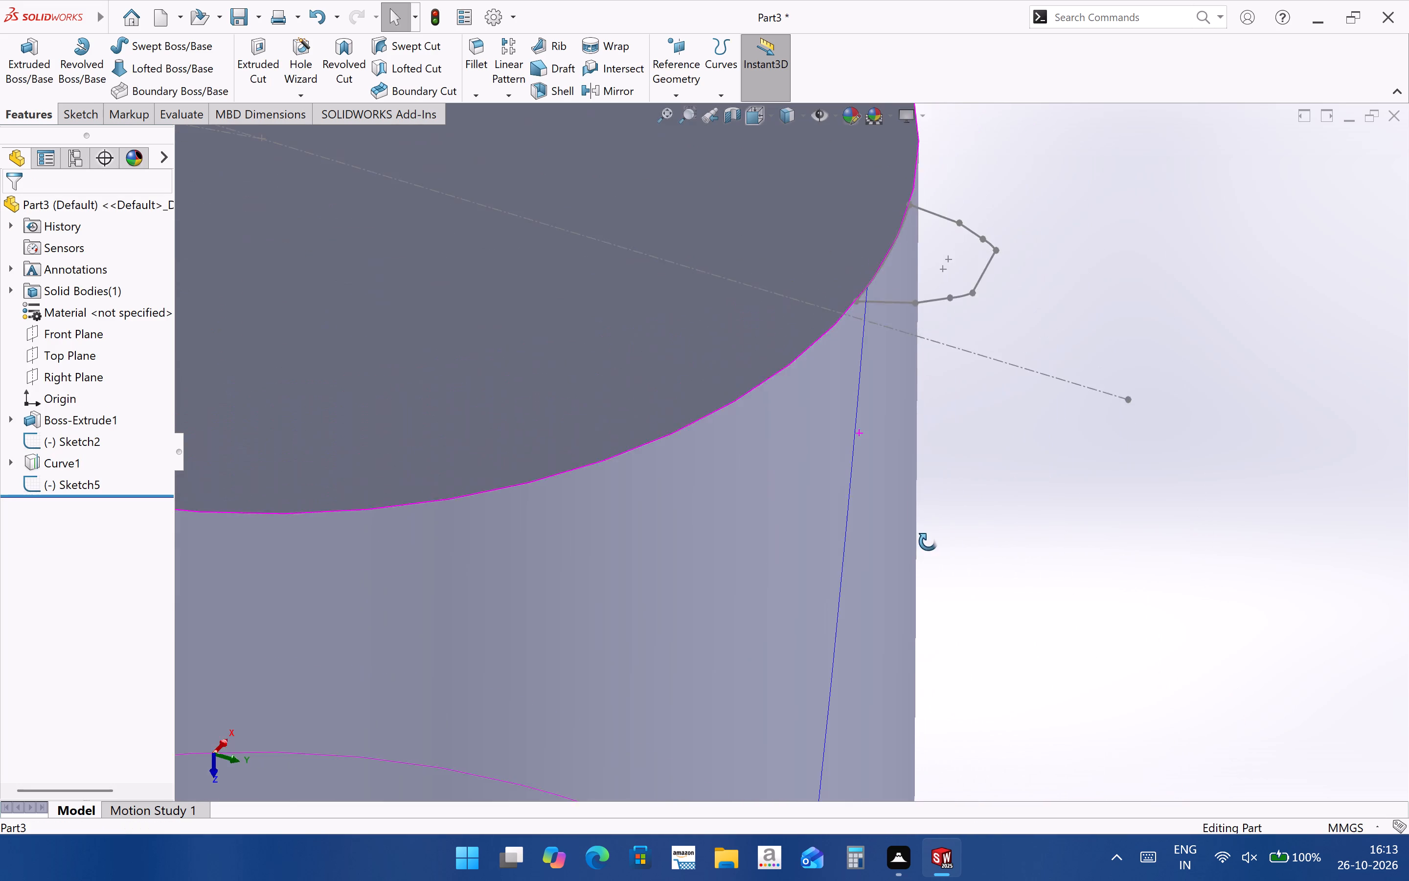
middle_drag(928, 542, 910, 643)
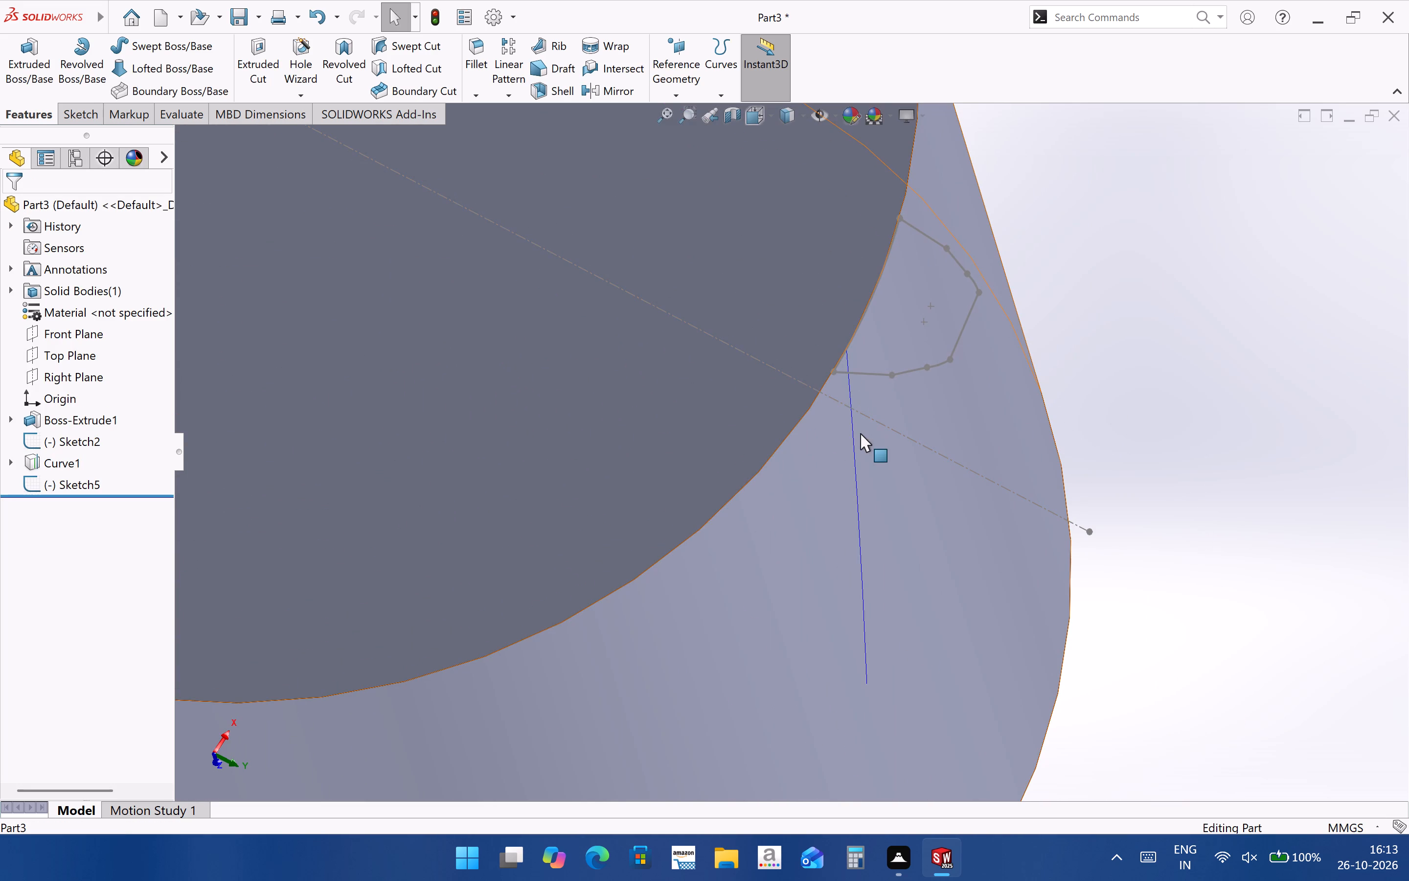
click(855, 446)
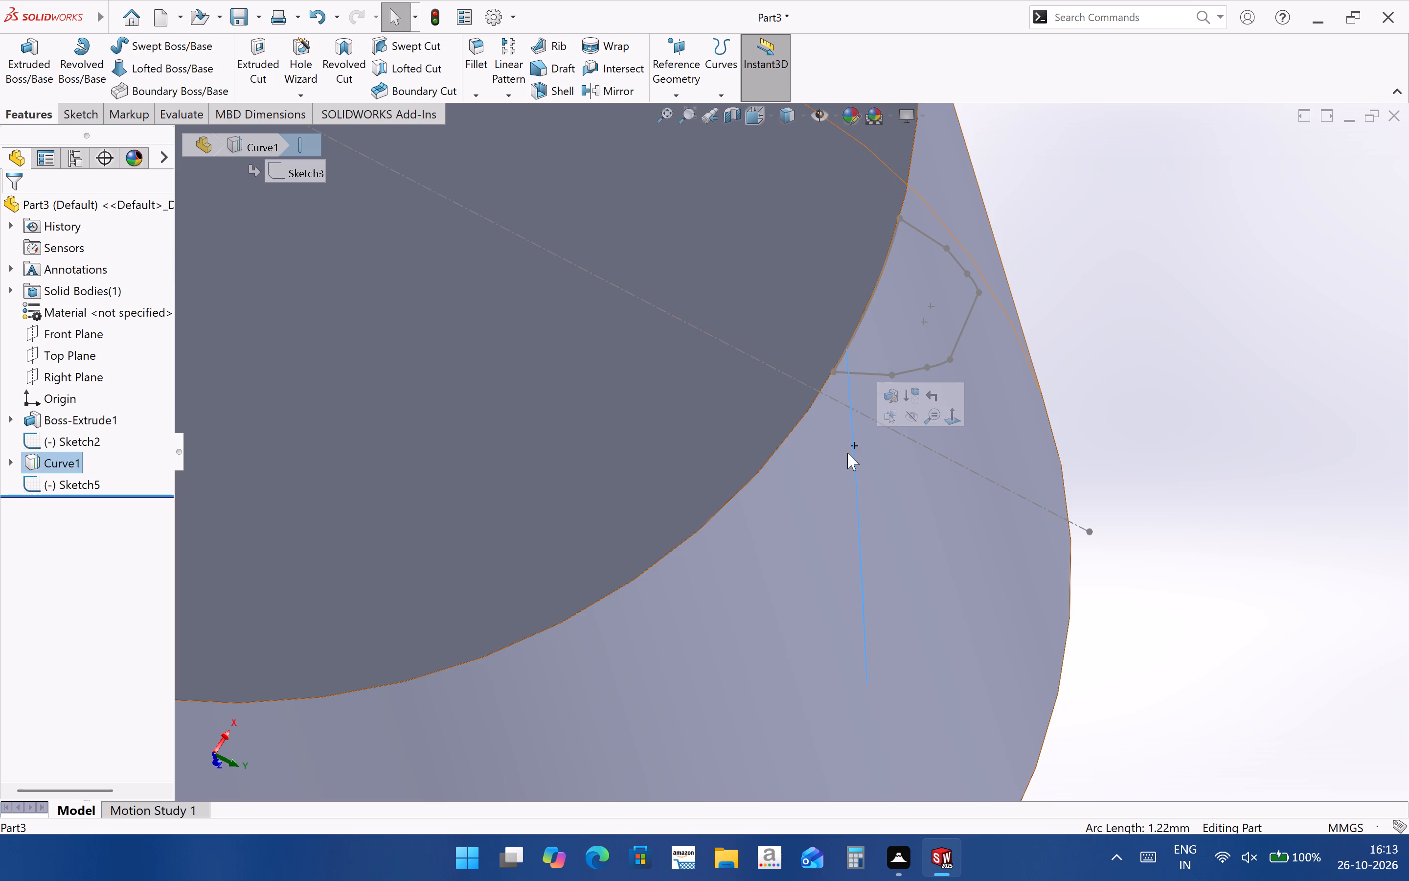
click(74, 481)
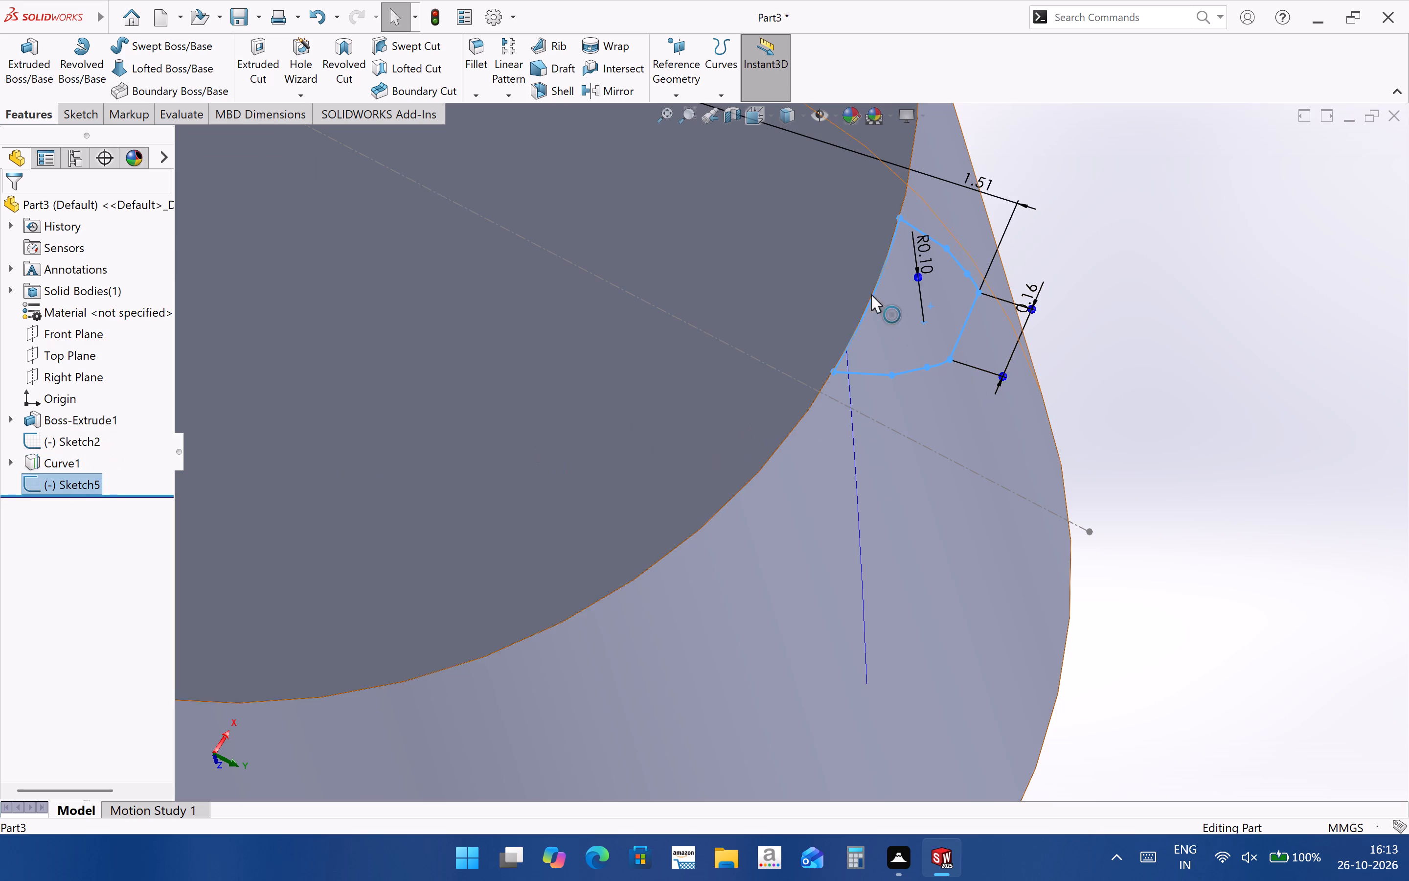
scroll(938, 231, down, 6)
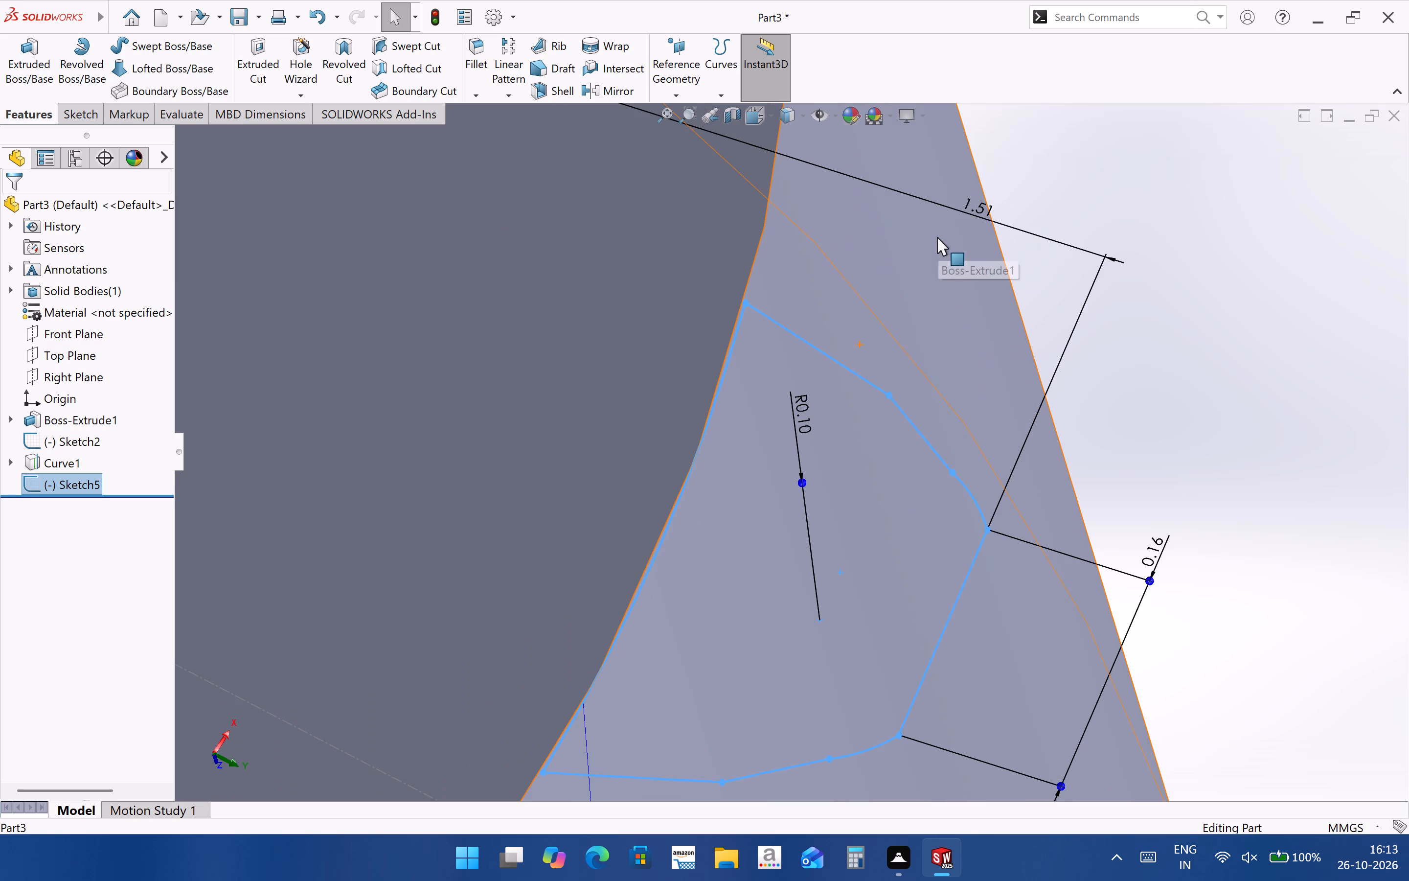
scroll(776, 342, up, 2)
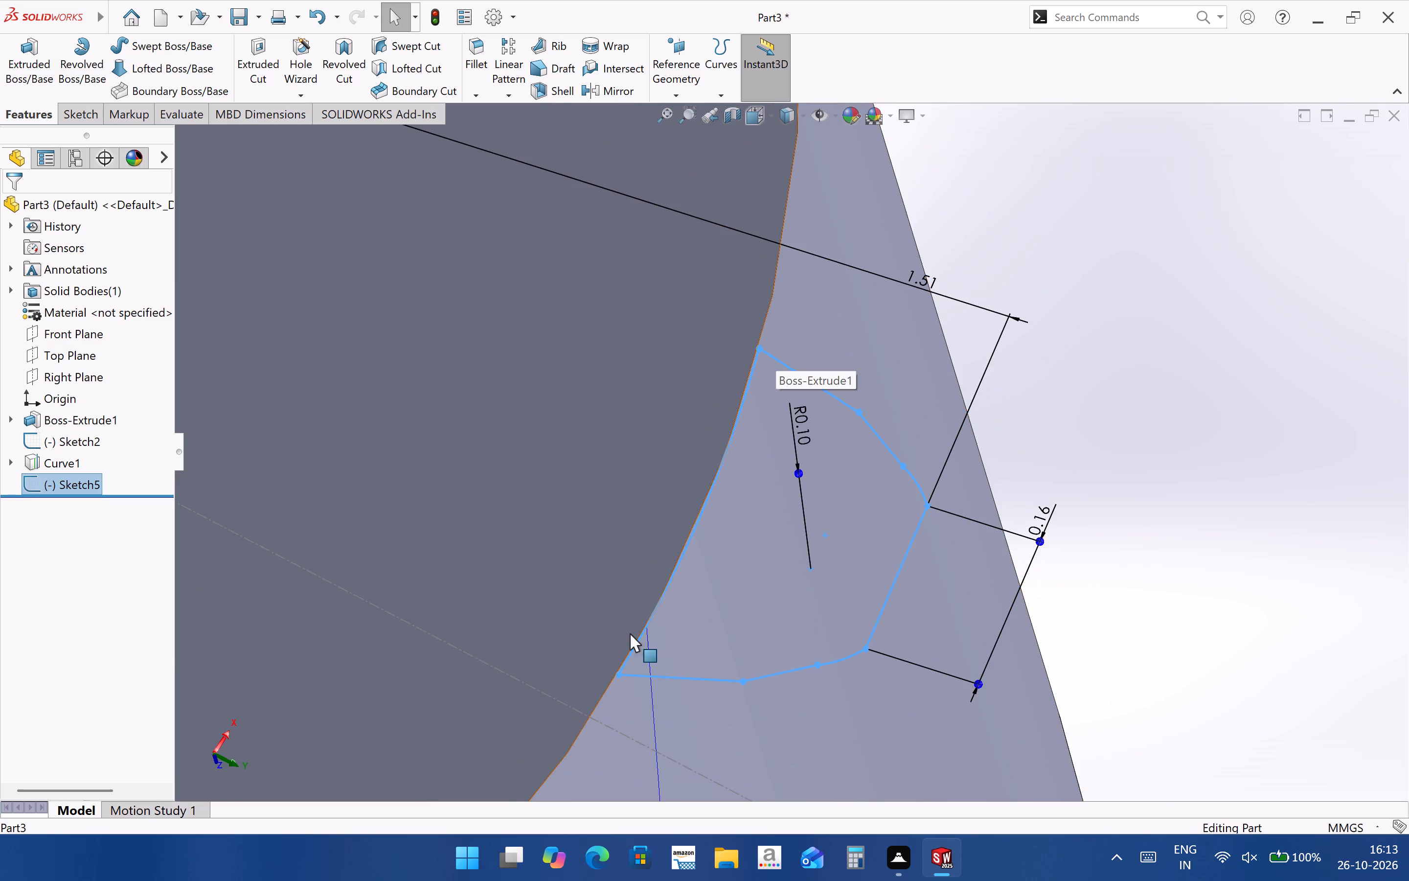
scroll(628, 665, down, 3)
scroll(663, 601, down, 5)
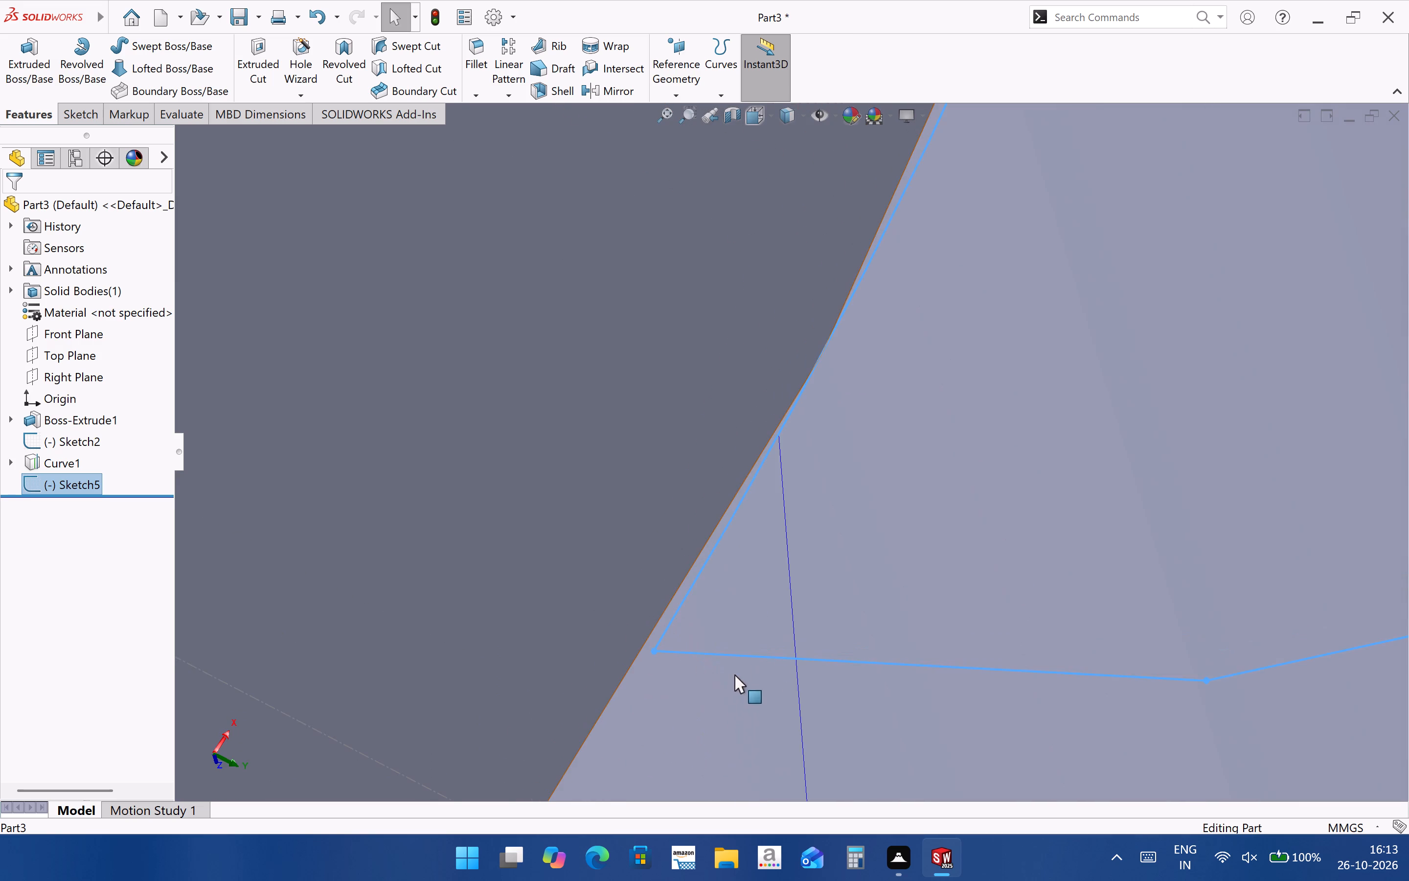
scroll(759, 617, up, 7)
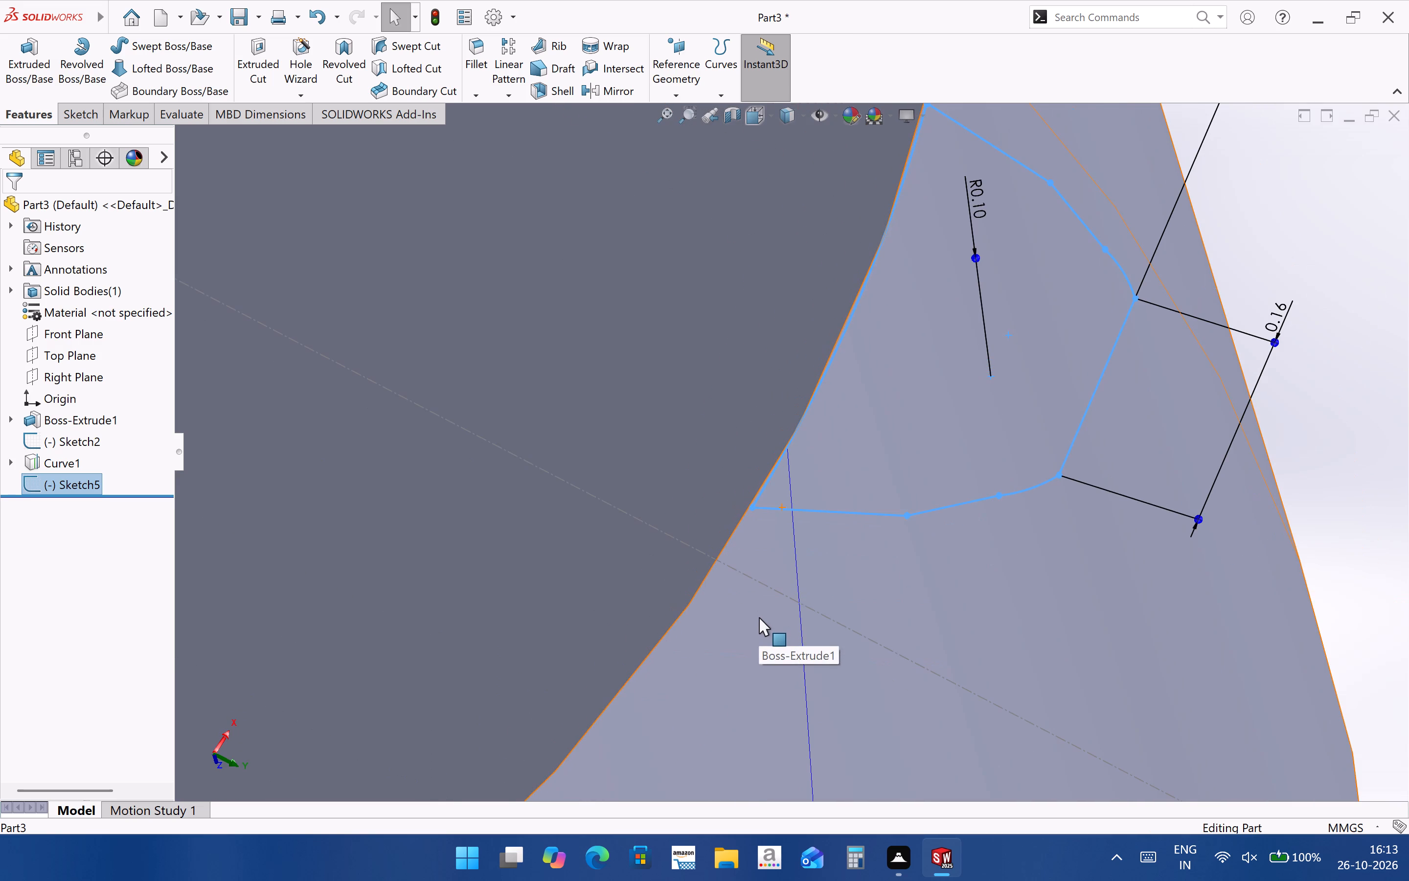
scroll(776, 474, down, 4)
scroll(776, 474, up, 1)
scroll(776, 471, down, 6)
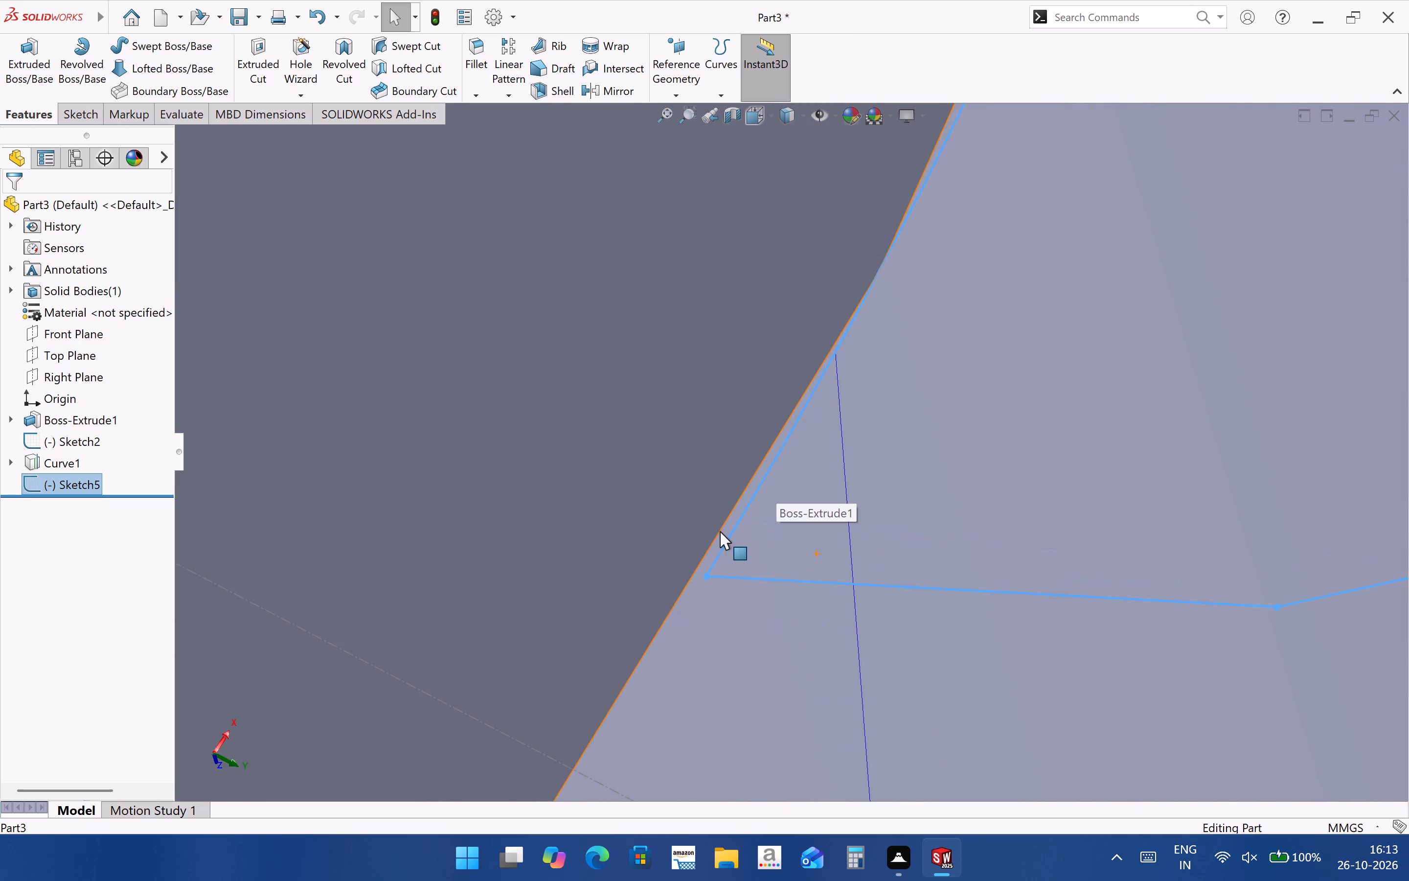
scroll(720, 531, down, 3)
scroll(738, 570, down, 2)
scroll(750, 592, up, 17)
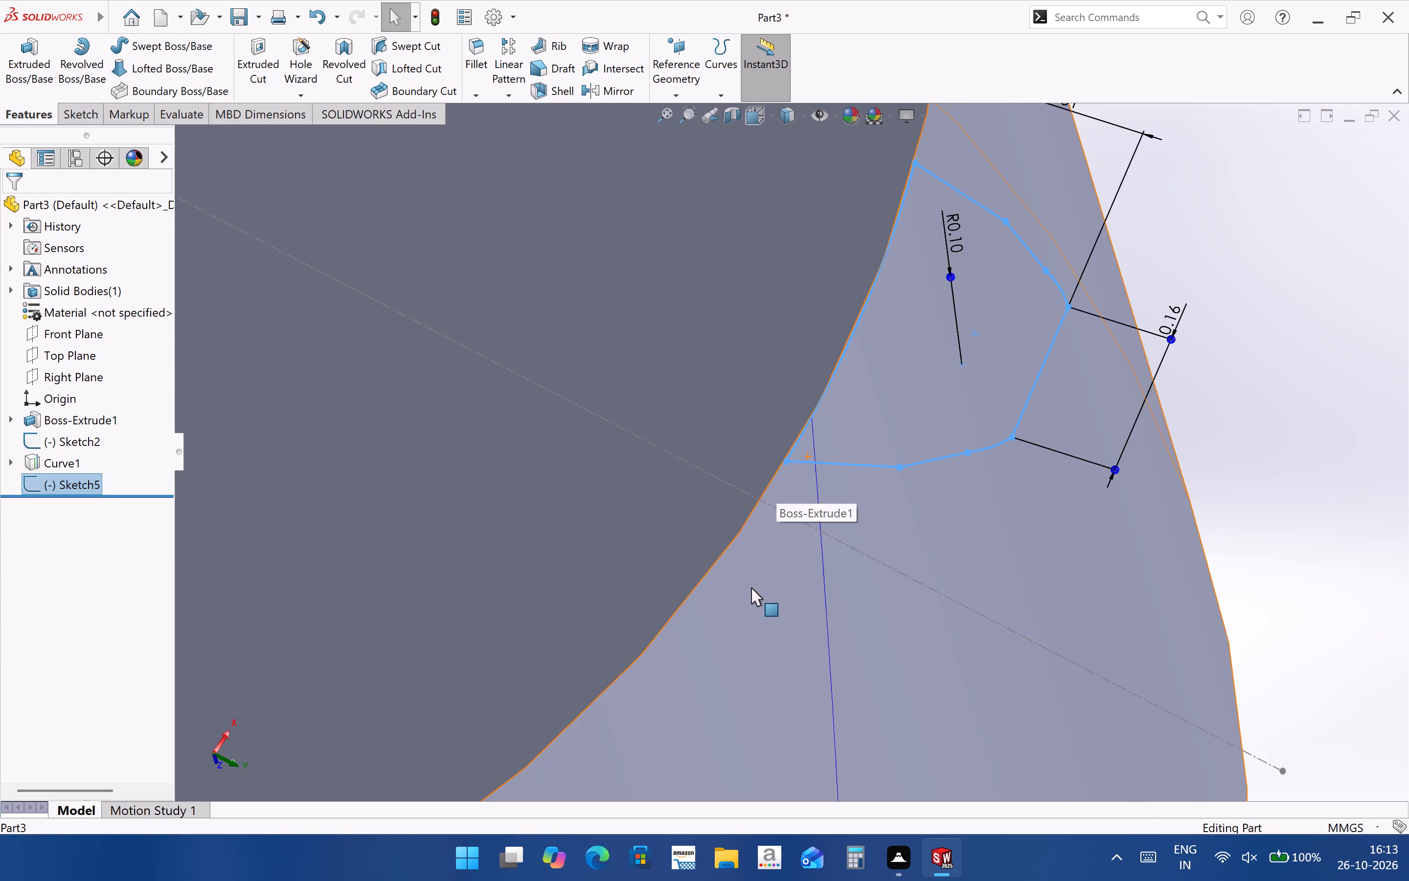
click(840, 361)
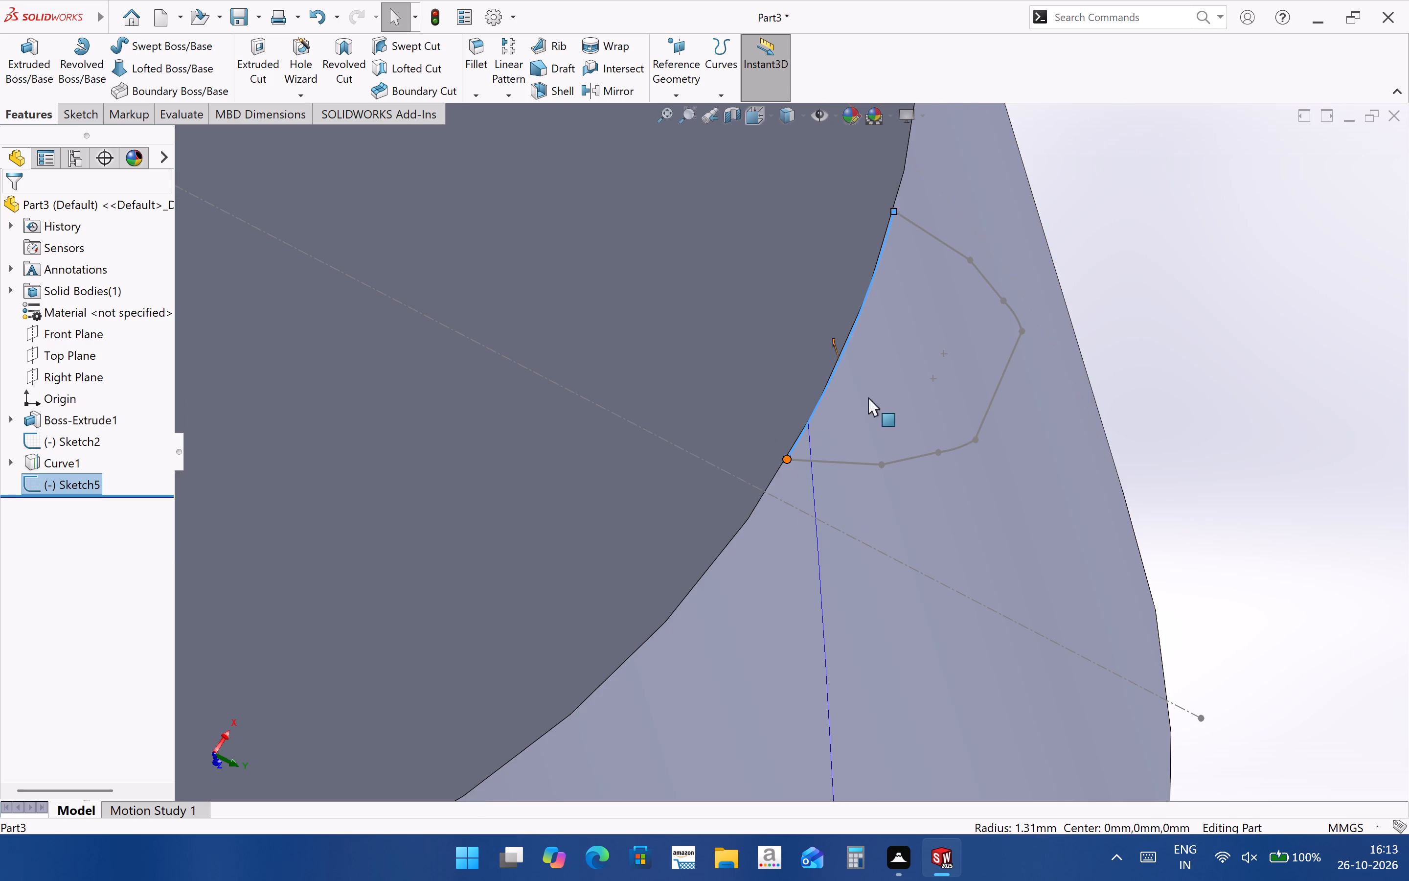
scroll(860, 362, up, 7)
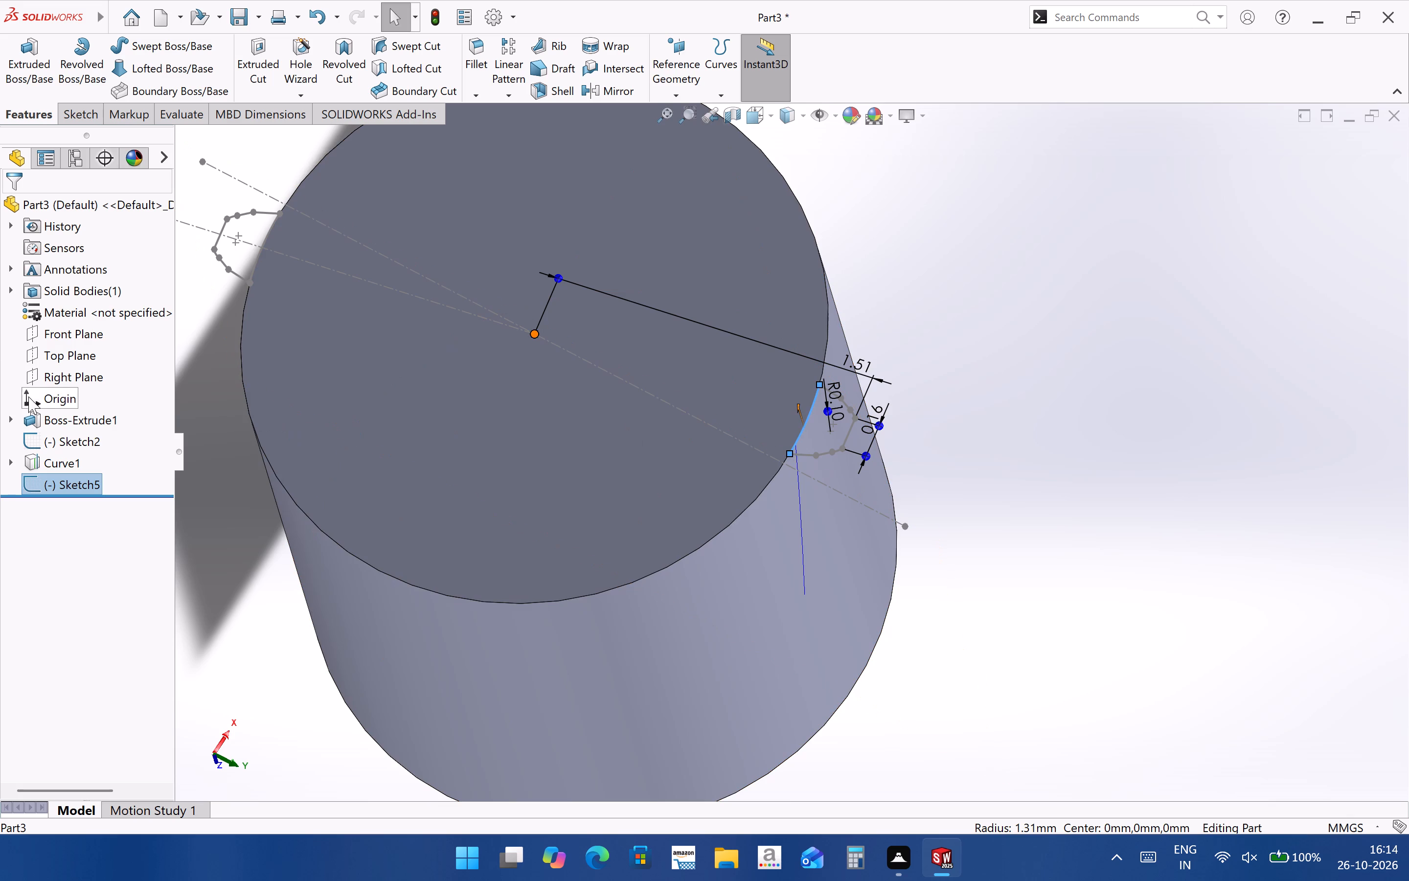
click(93, 354)
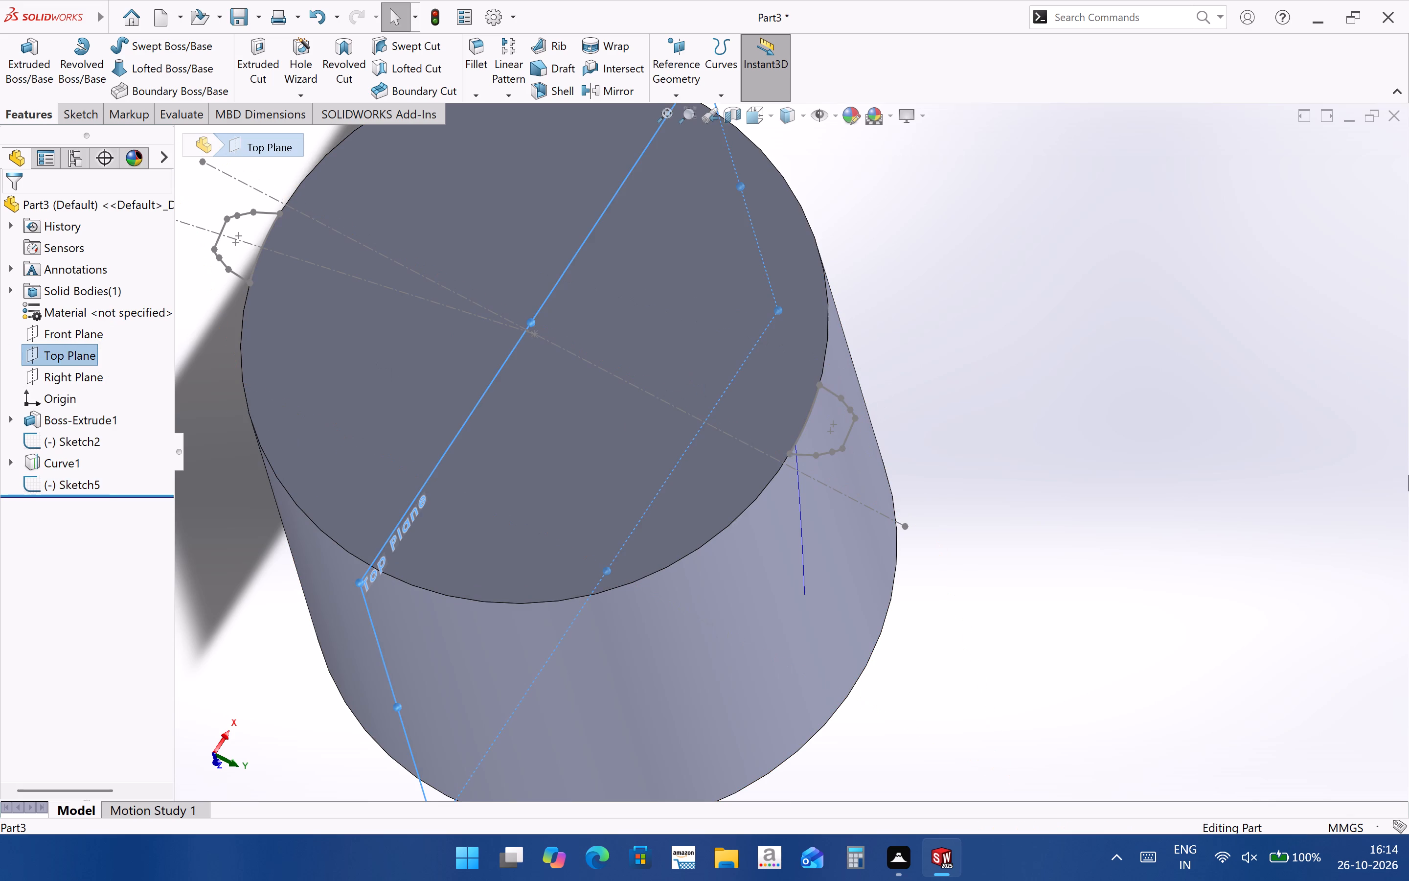
key(ctrl+8)
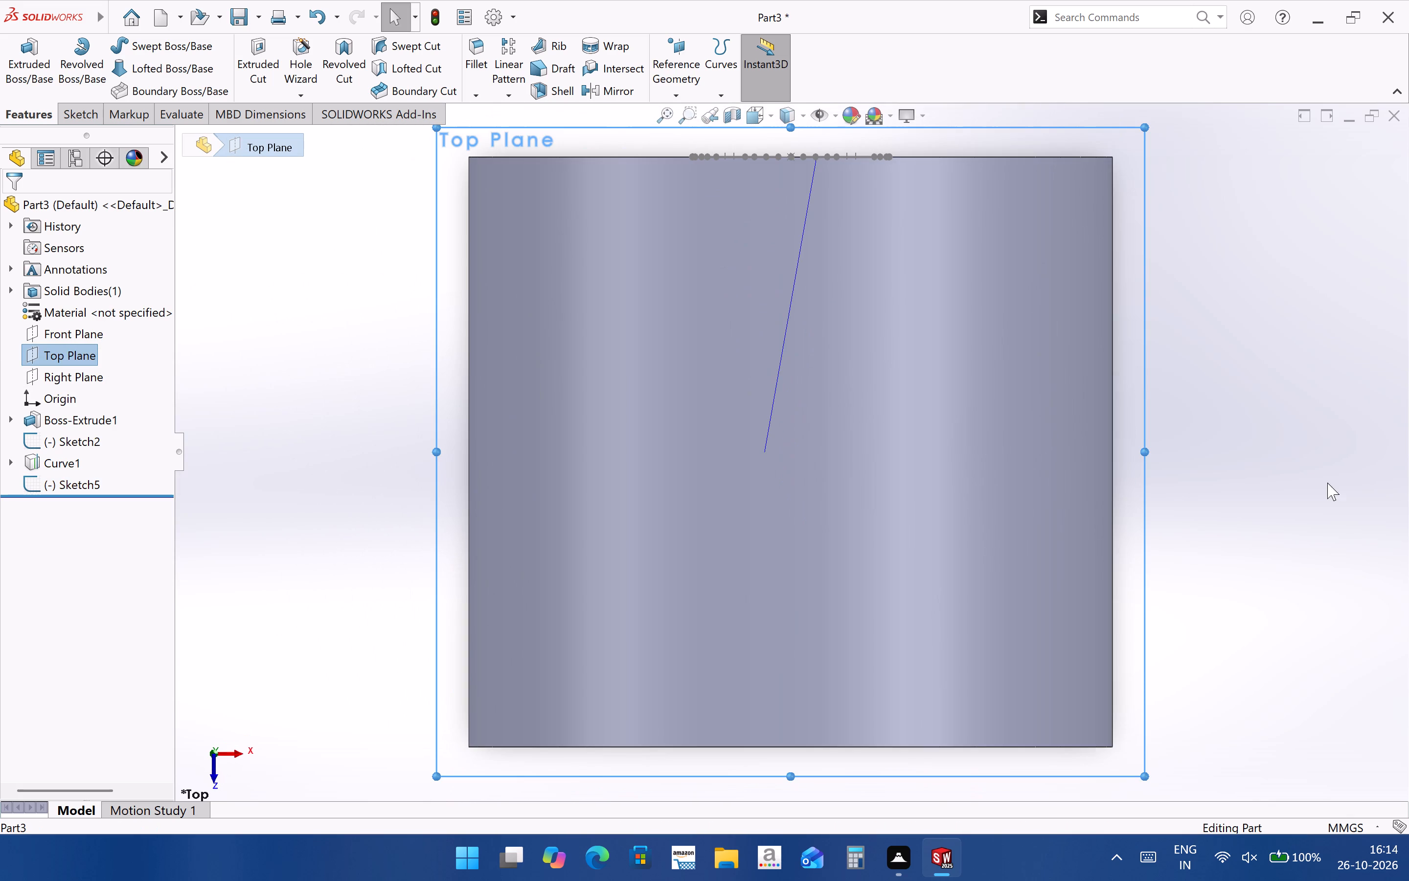
scroll(903, 457, up, 3)
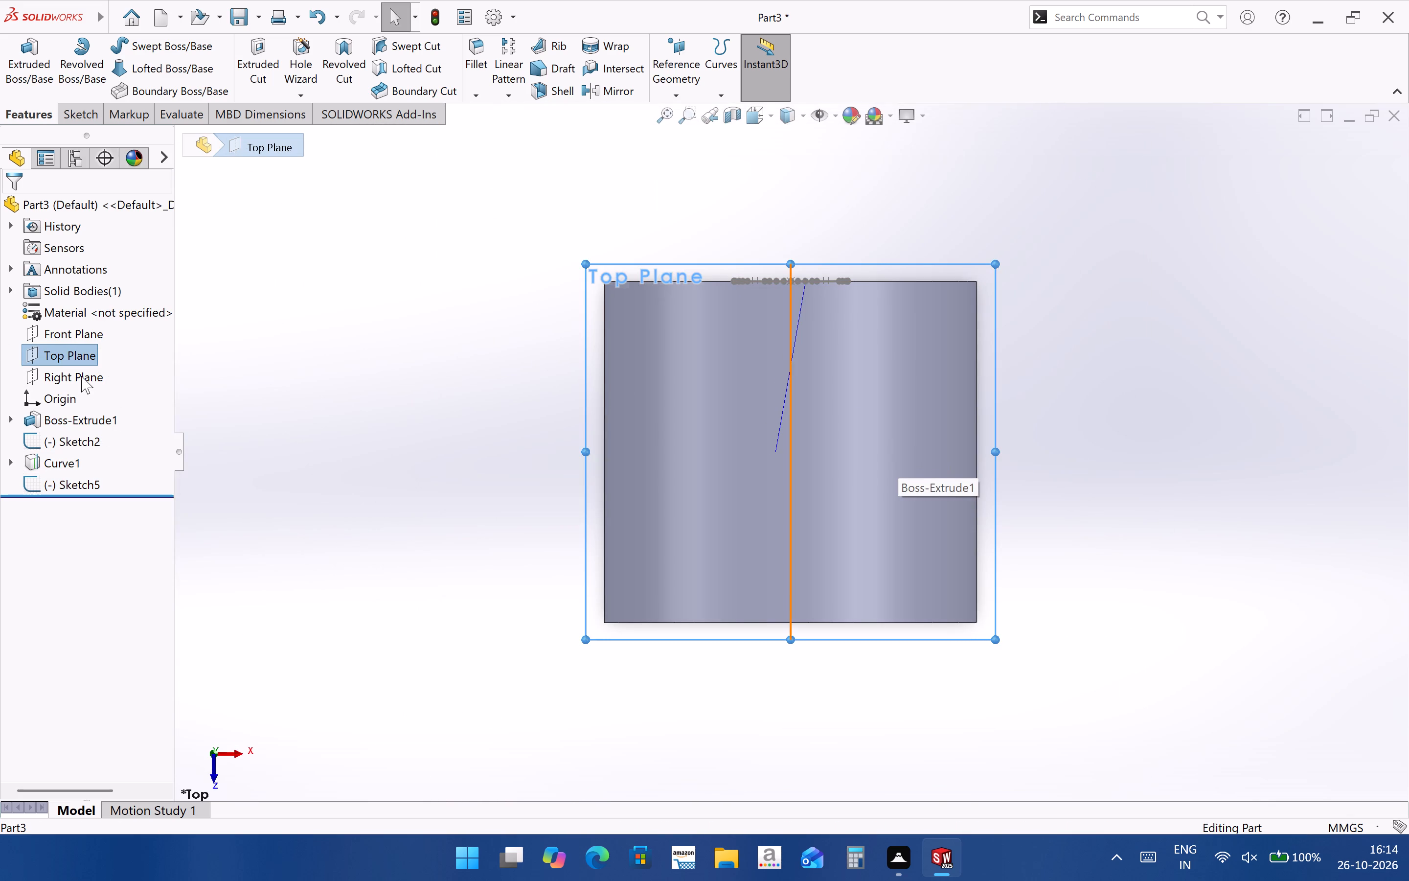
Delete Sketch2, which holds the original tooth profile and the long centerlines on the cylinder's front face.
click(88, 335)
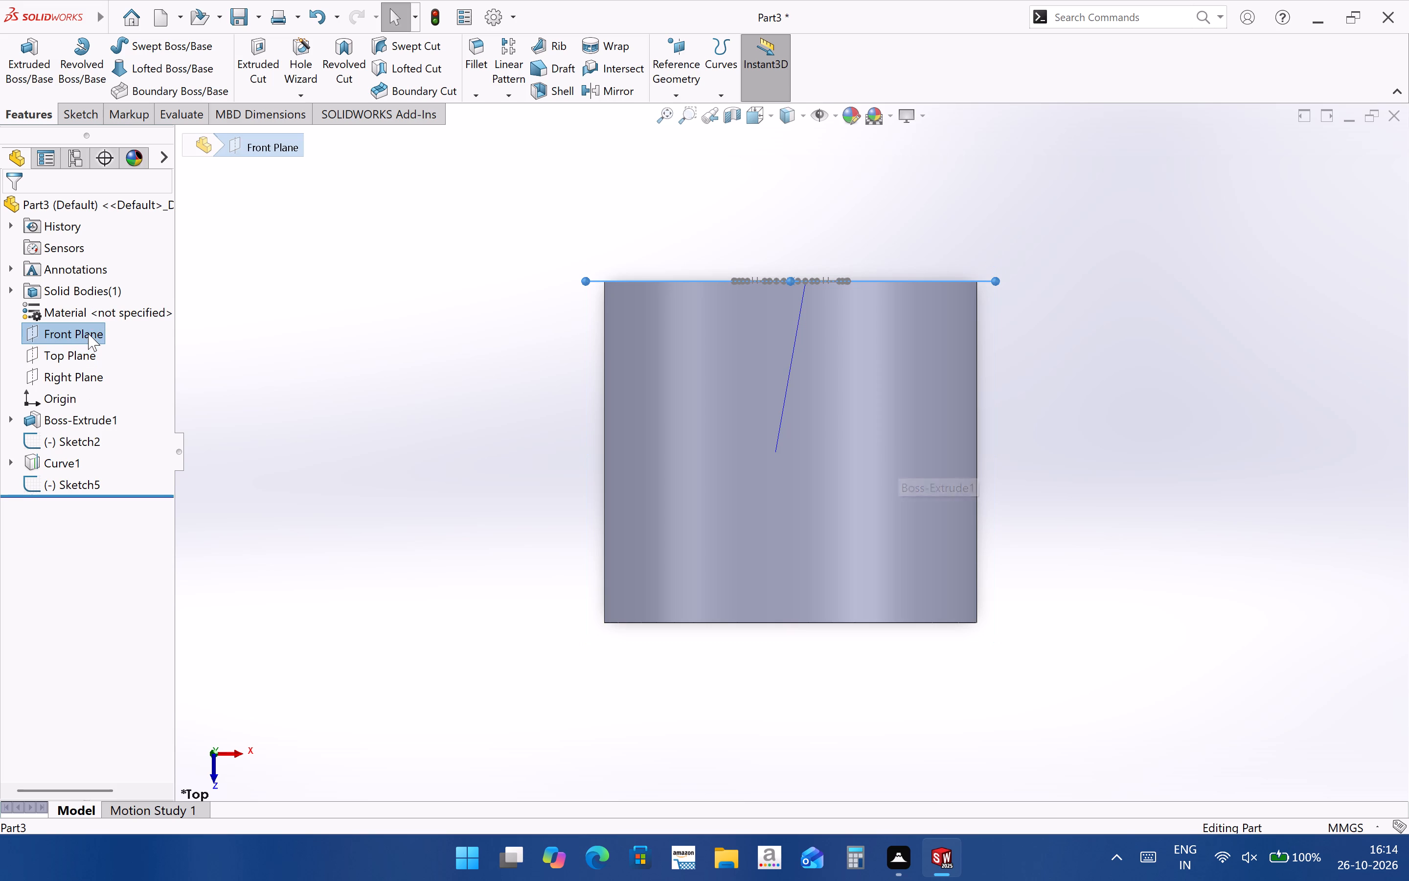
key(ctrl+8)
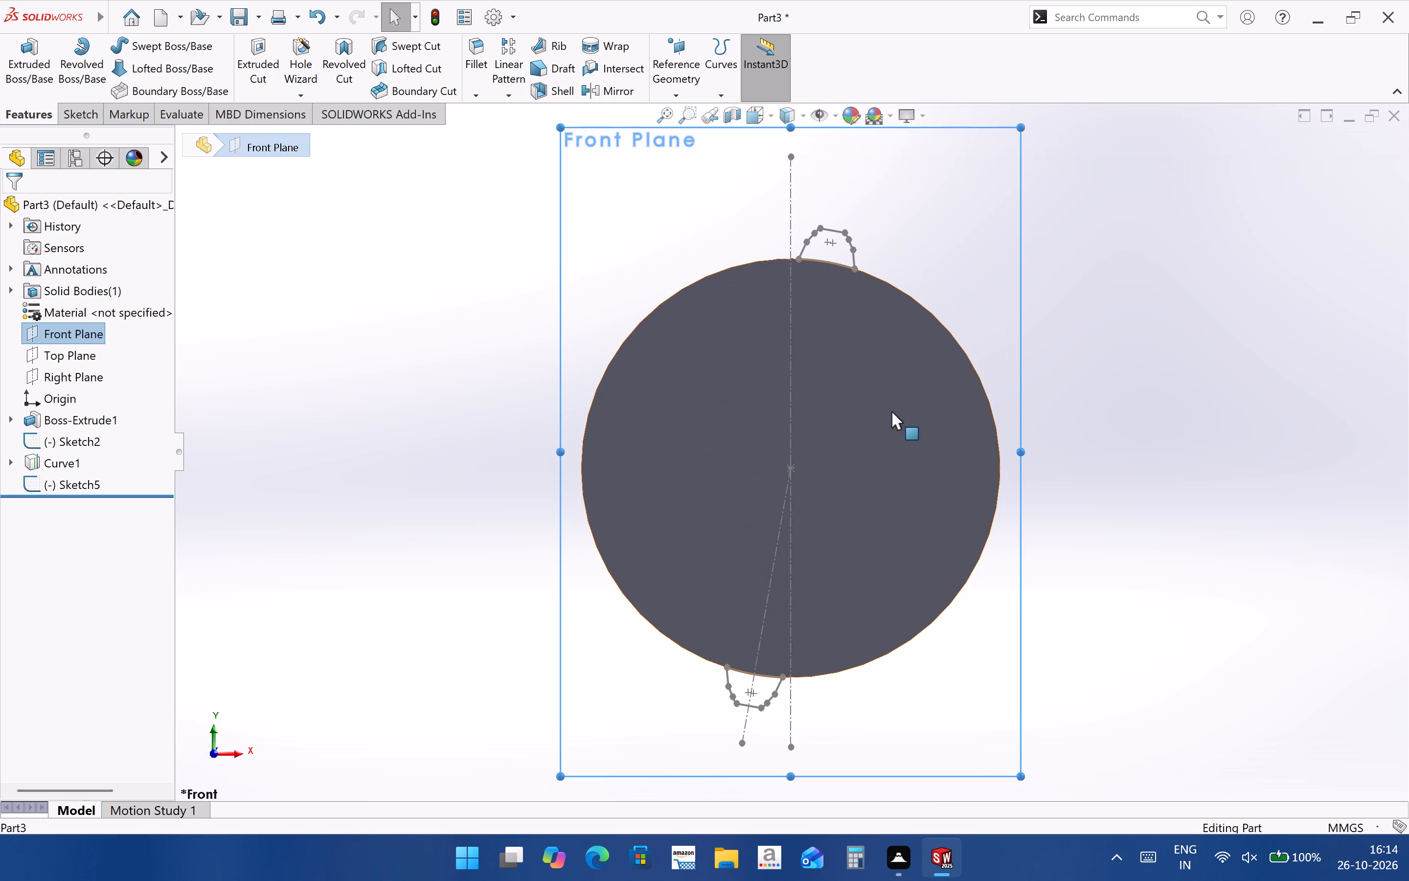
click(791, 580)
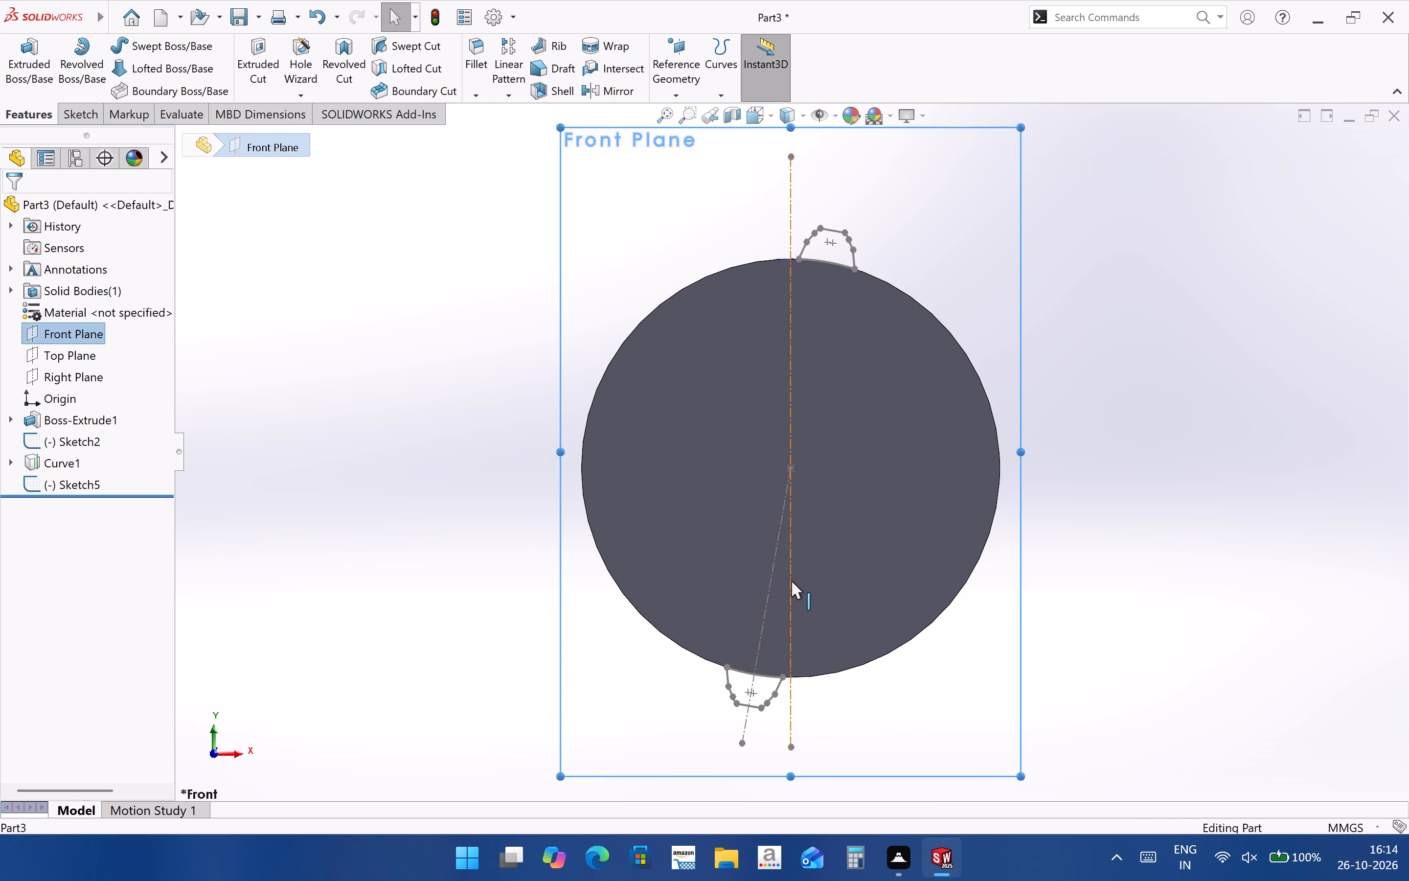
key(Delete)
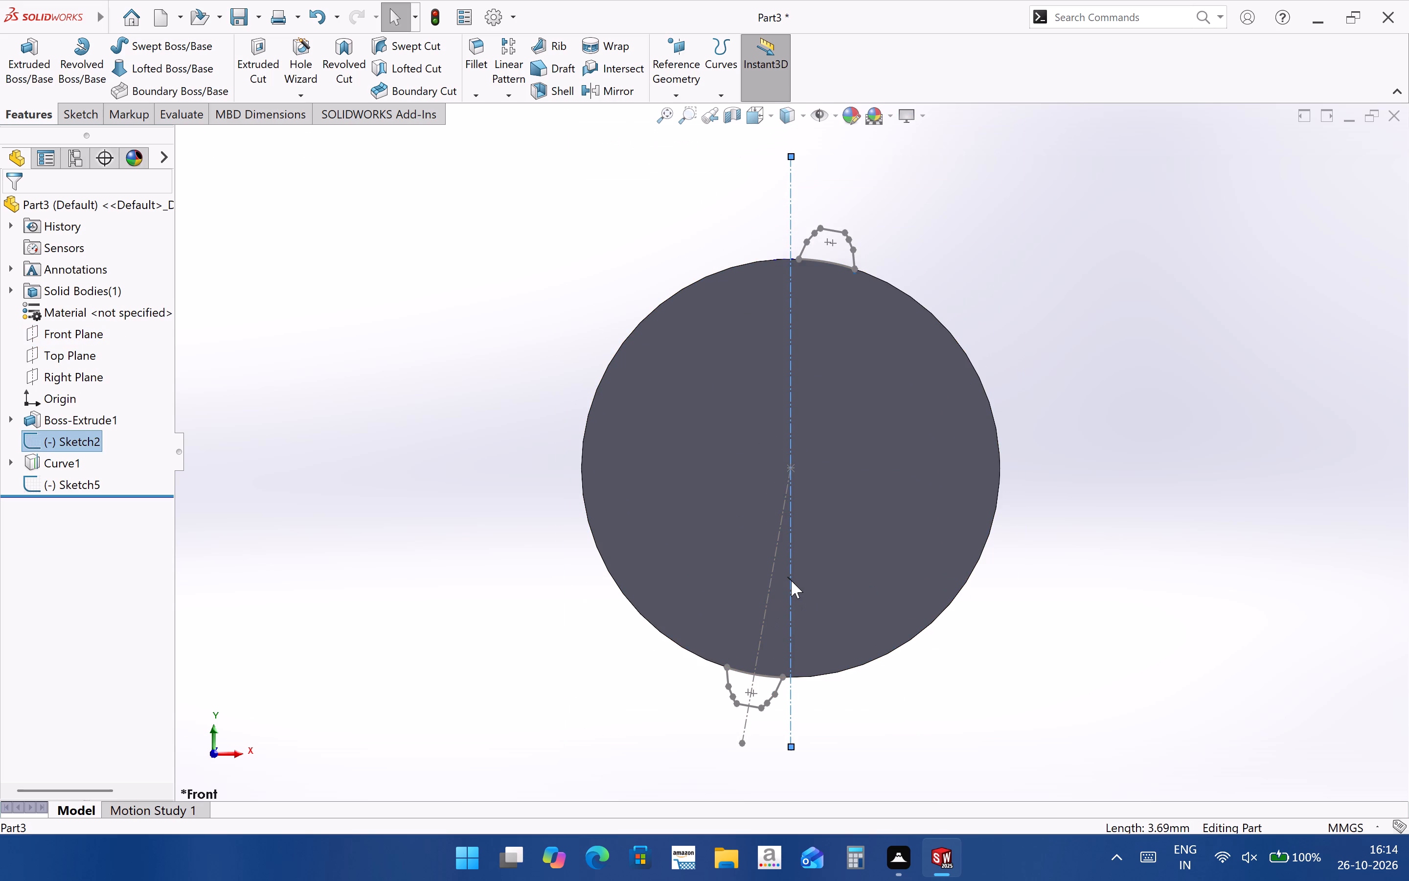
click(855, 312)
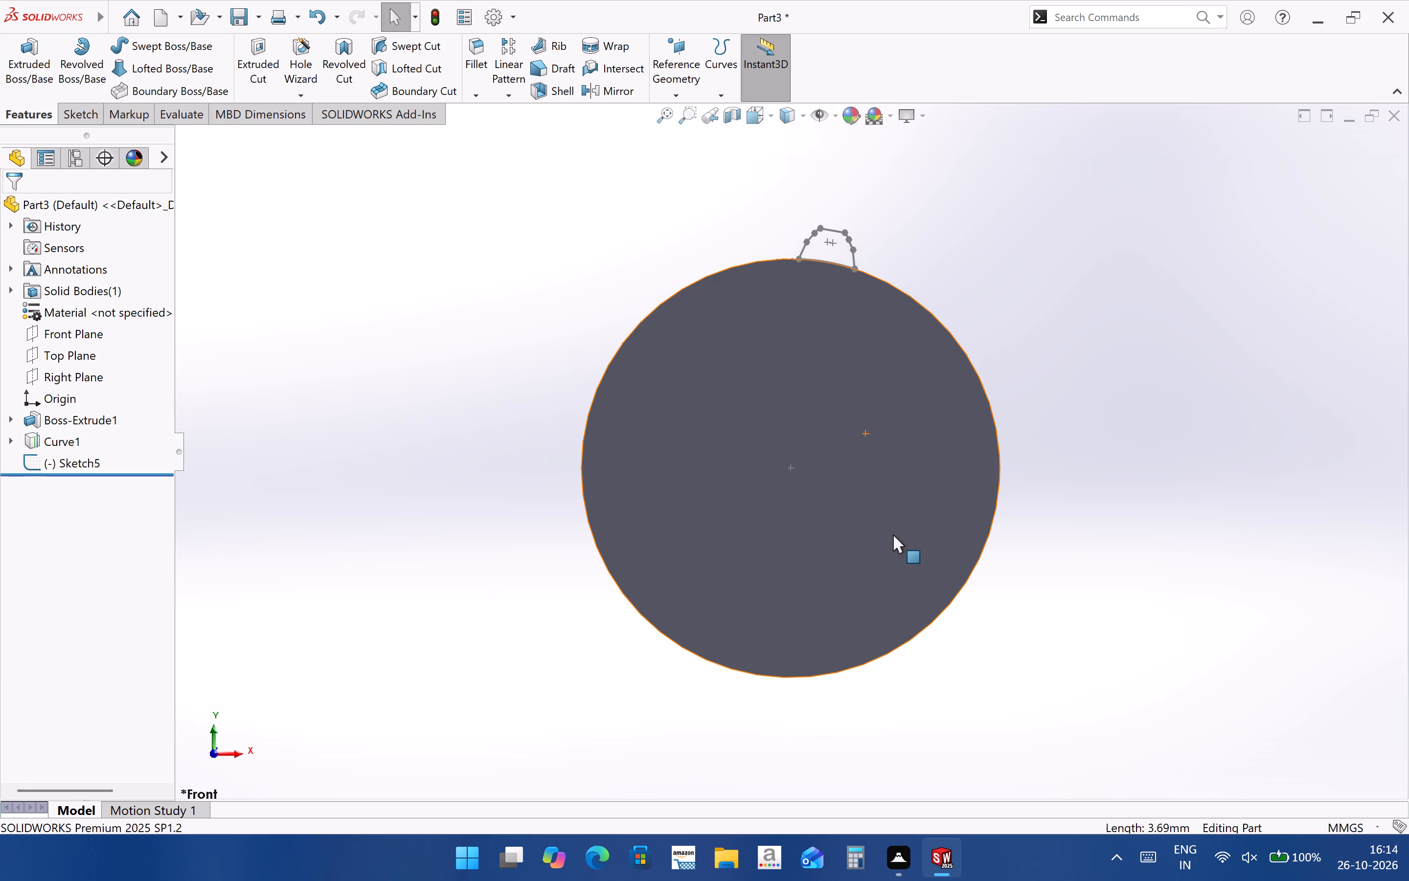
Delete Sketch5, the tooth profile at the start of the projected curve.
scroll(809, 314, up, 1)
middle_drag(809, 315, 788, 757)
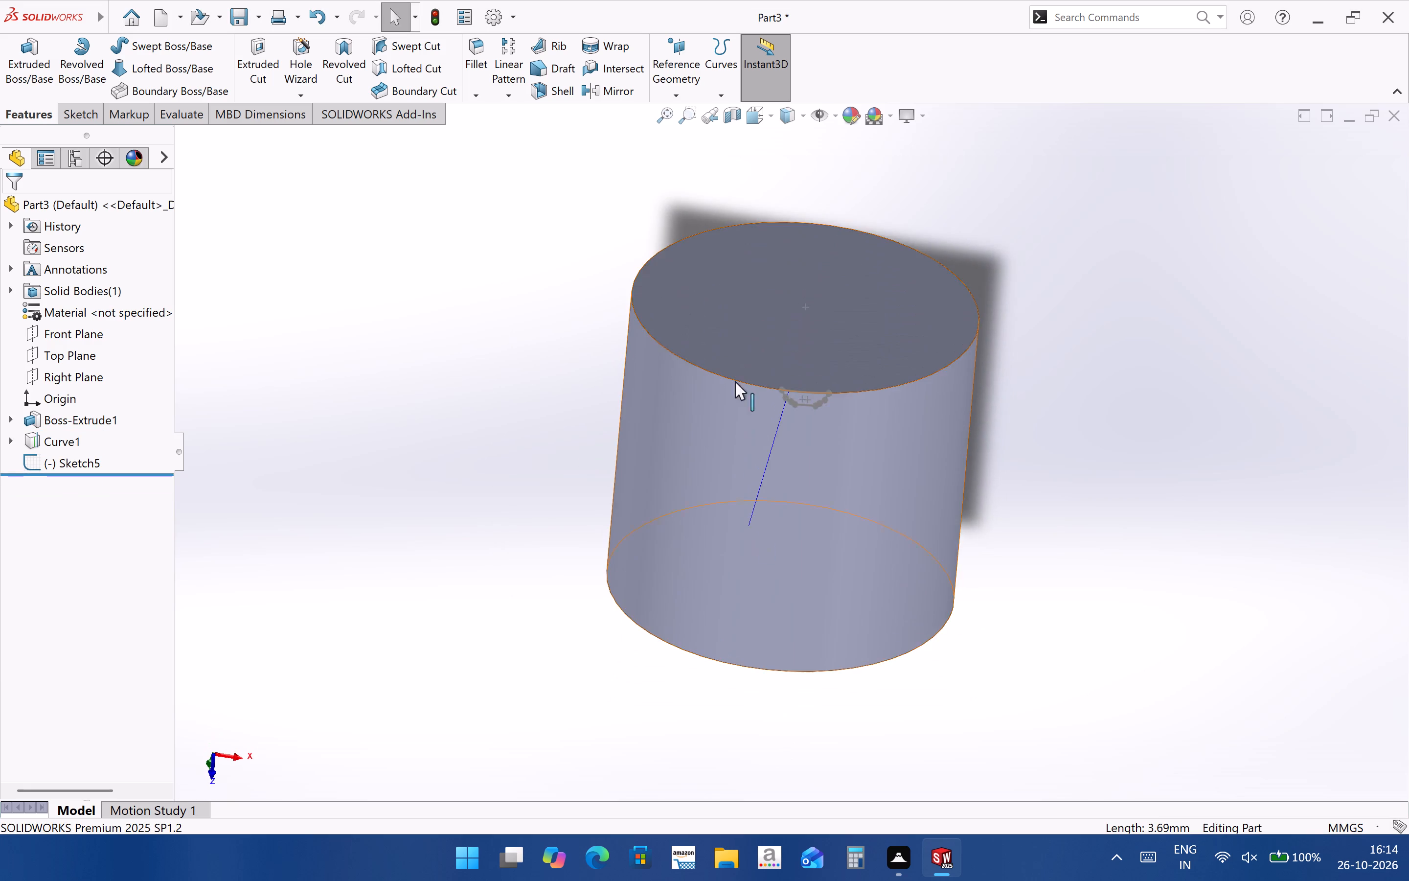
scroll(758, 337, down, 4)
click(864, 305)
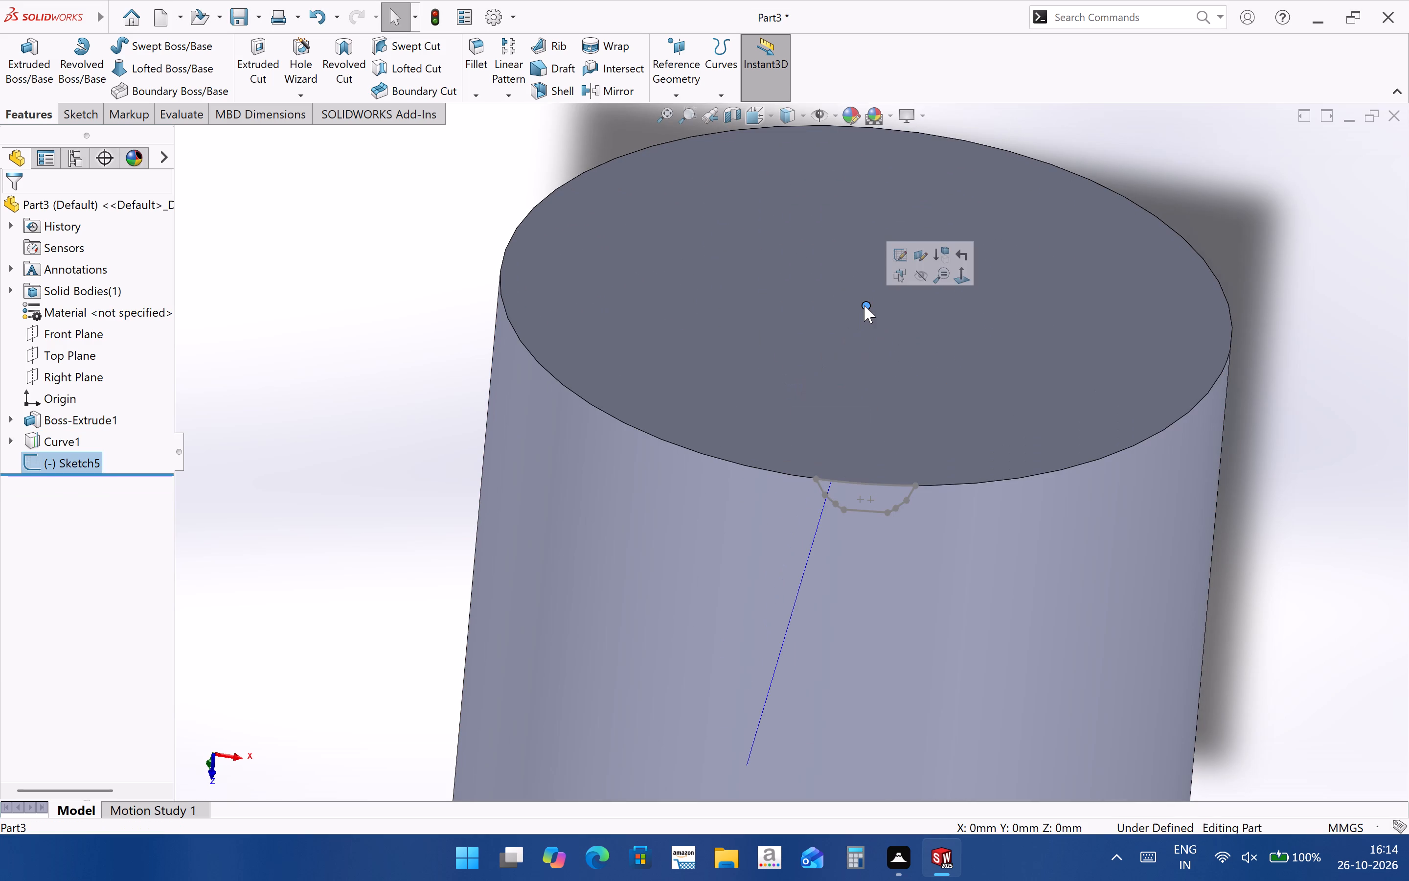
key(Delete)
click(860, 304)
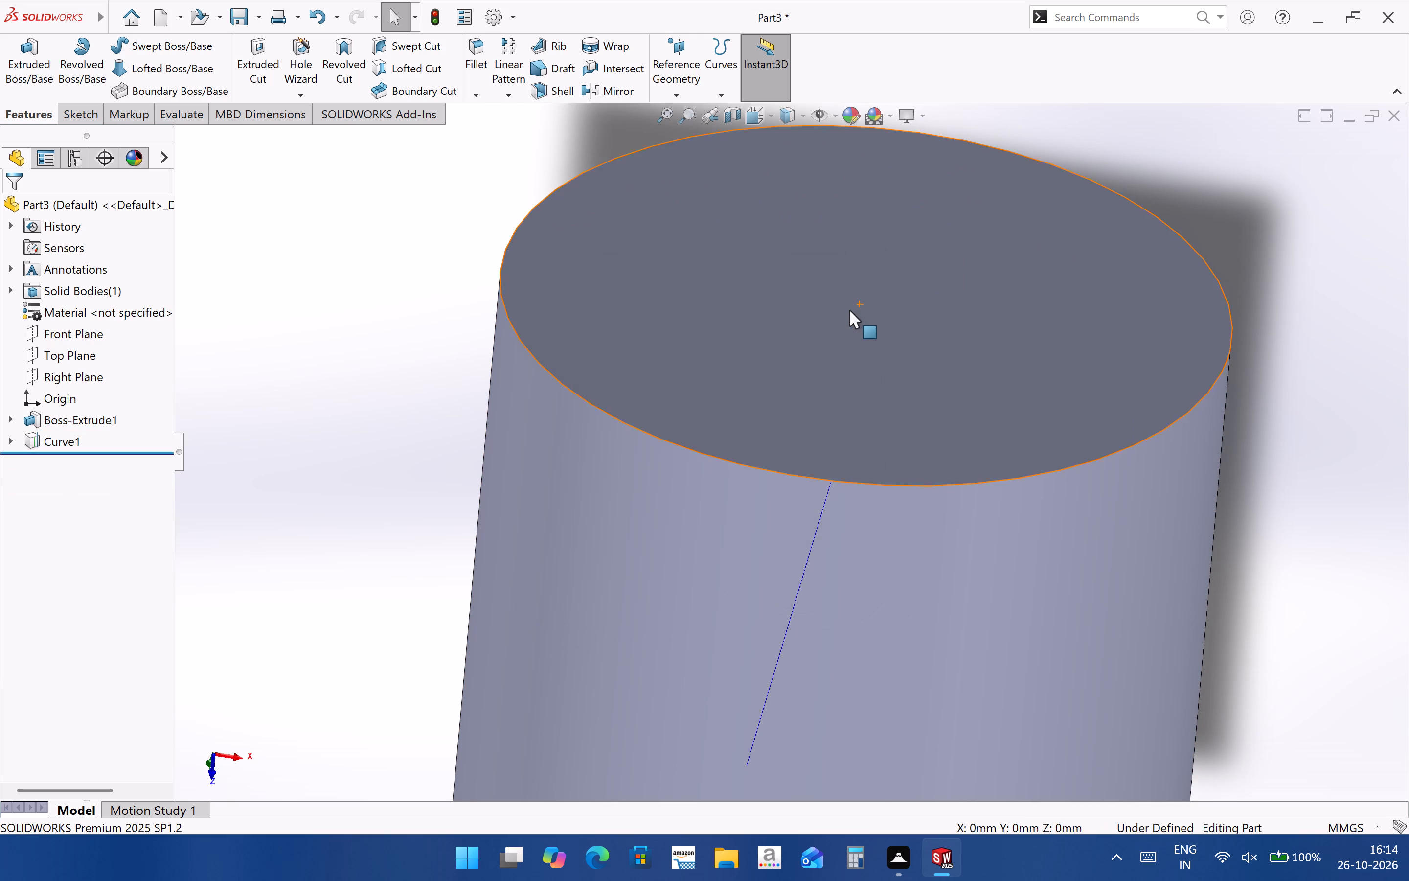
Examine the cylinder's end face and the start of the projected curve, viewed square to the Front Plane and at an angle.
scroll(891, 406, up, 4)
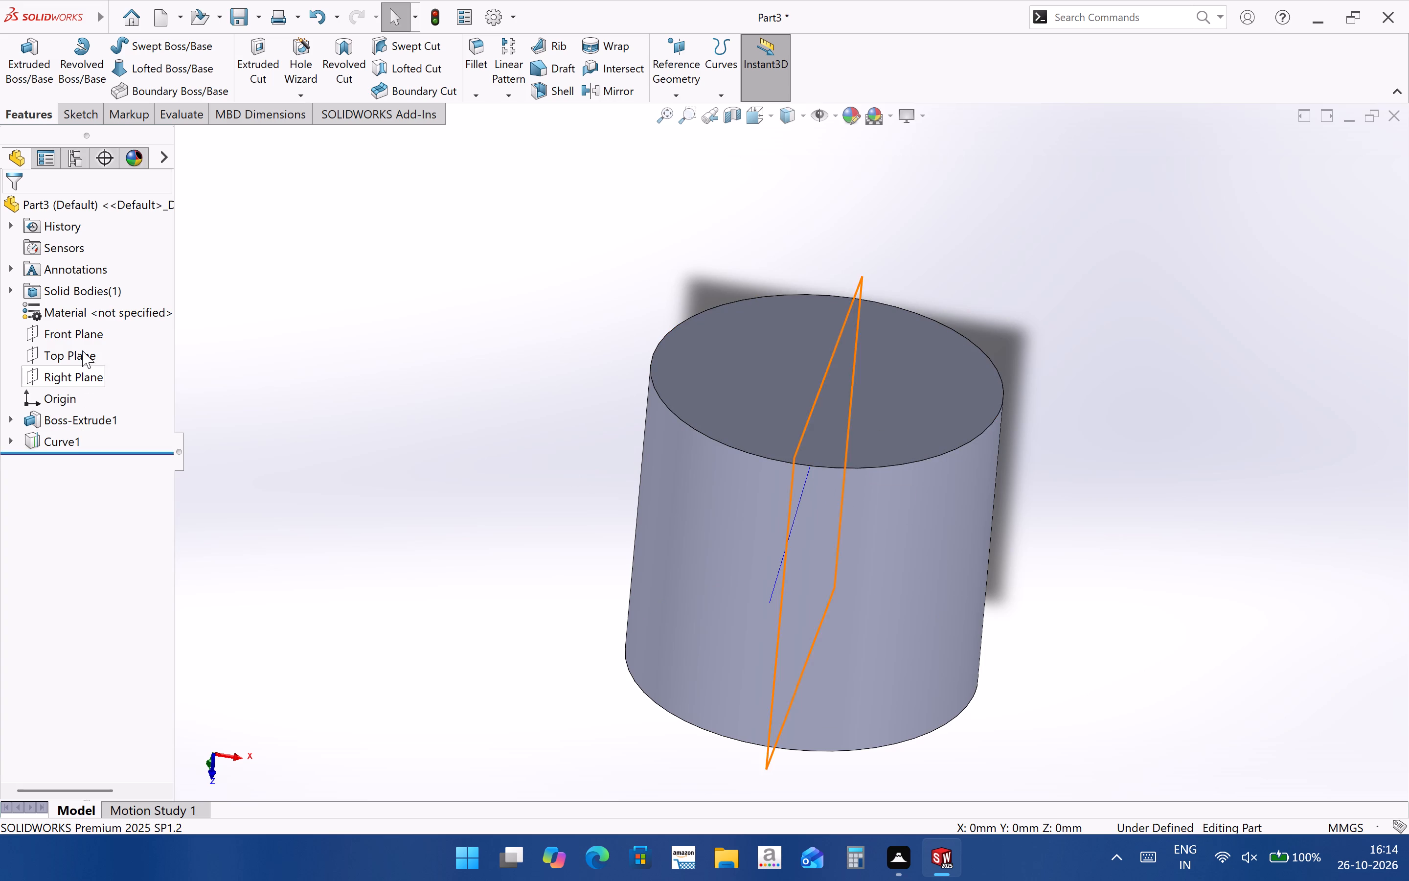
click(82, 335)
key(ctrl+8)
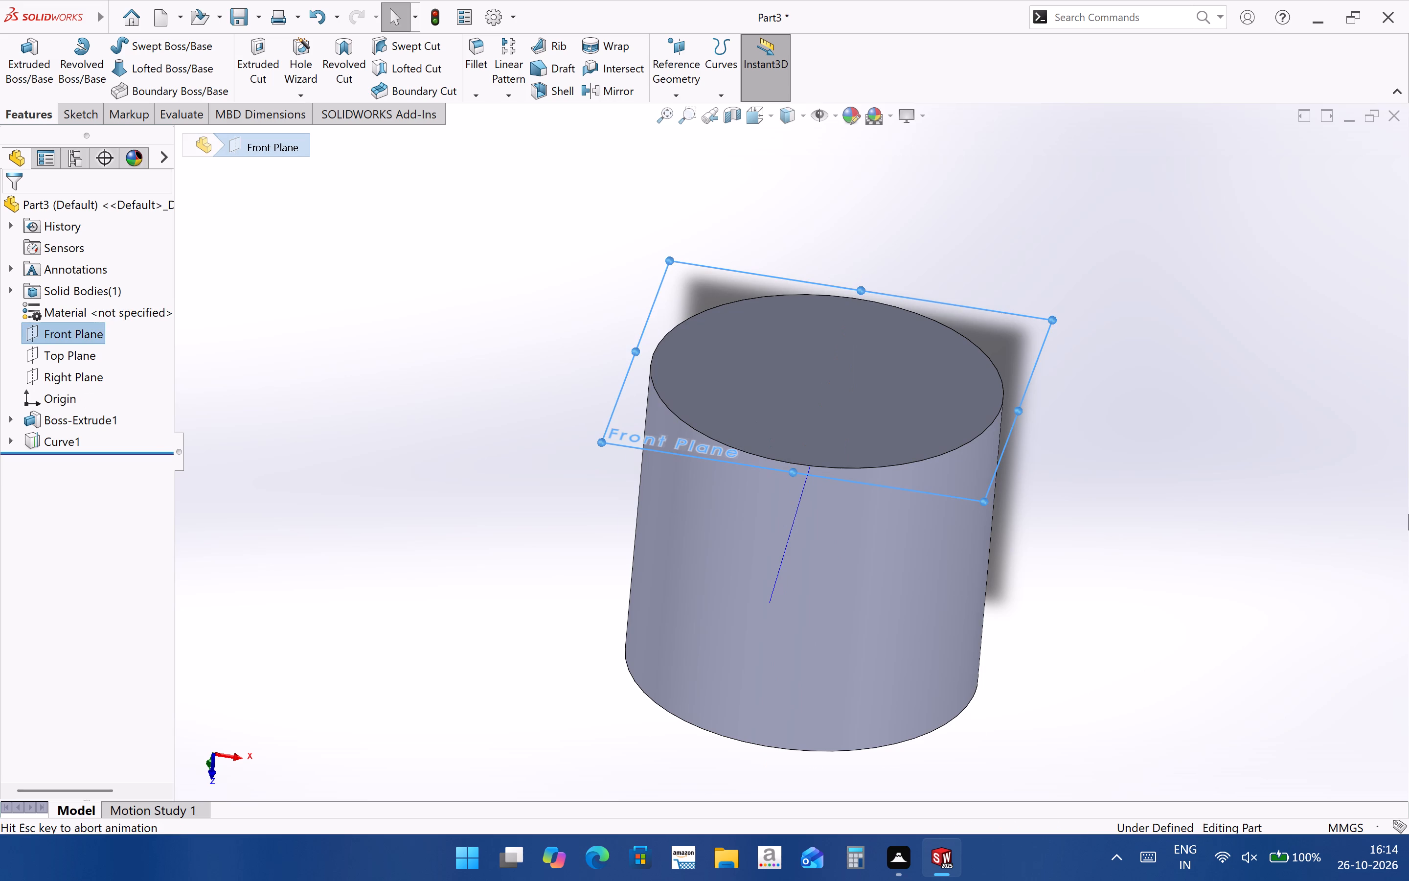
key(ctrl+8)
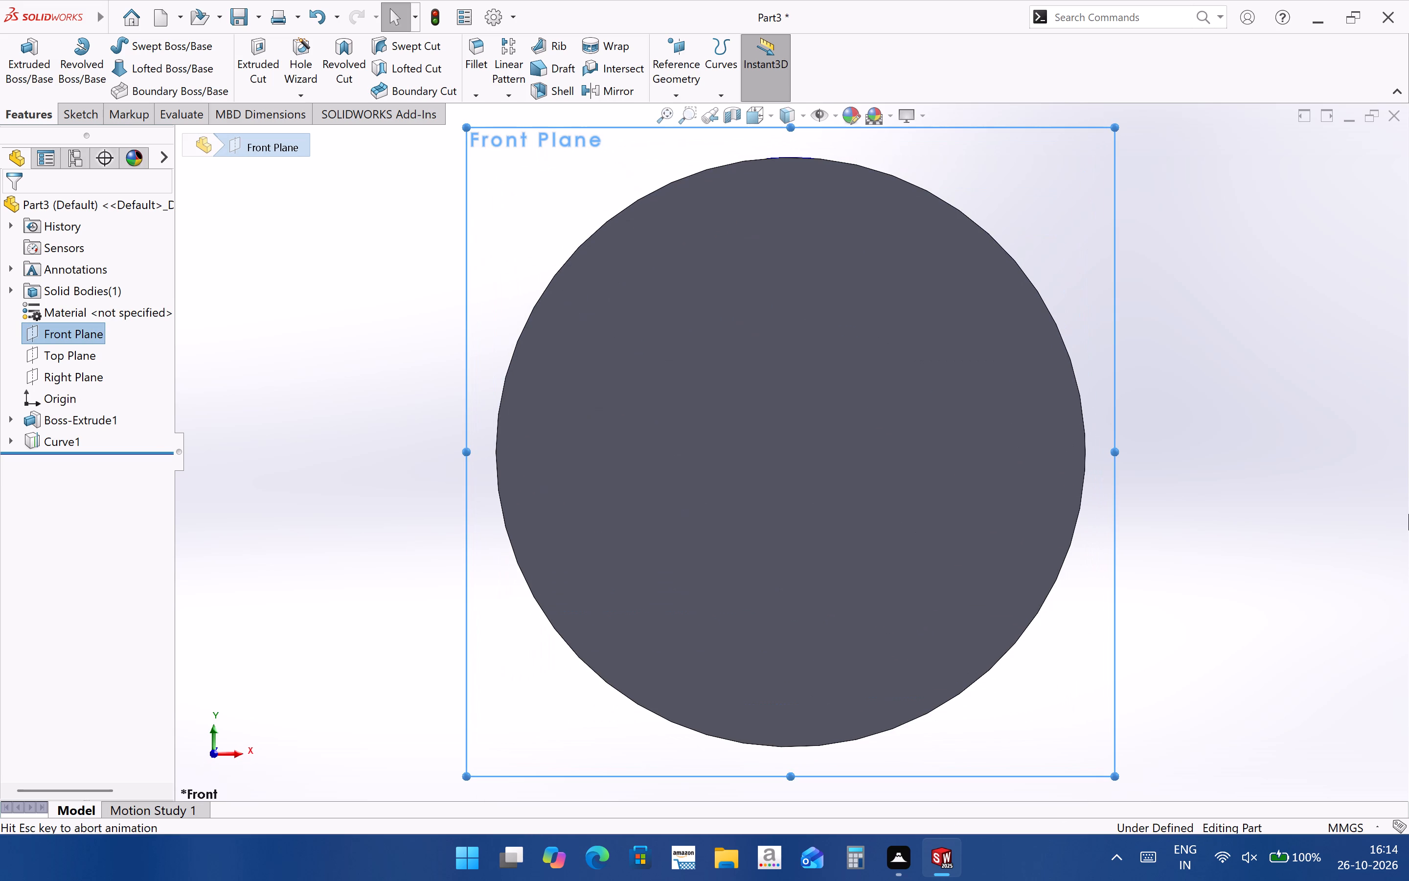
scroll(941, 441, up, 2)
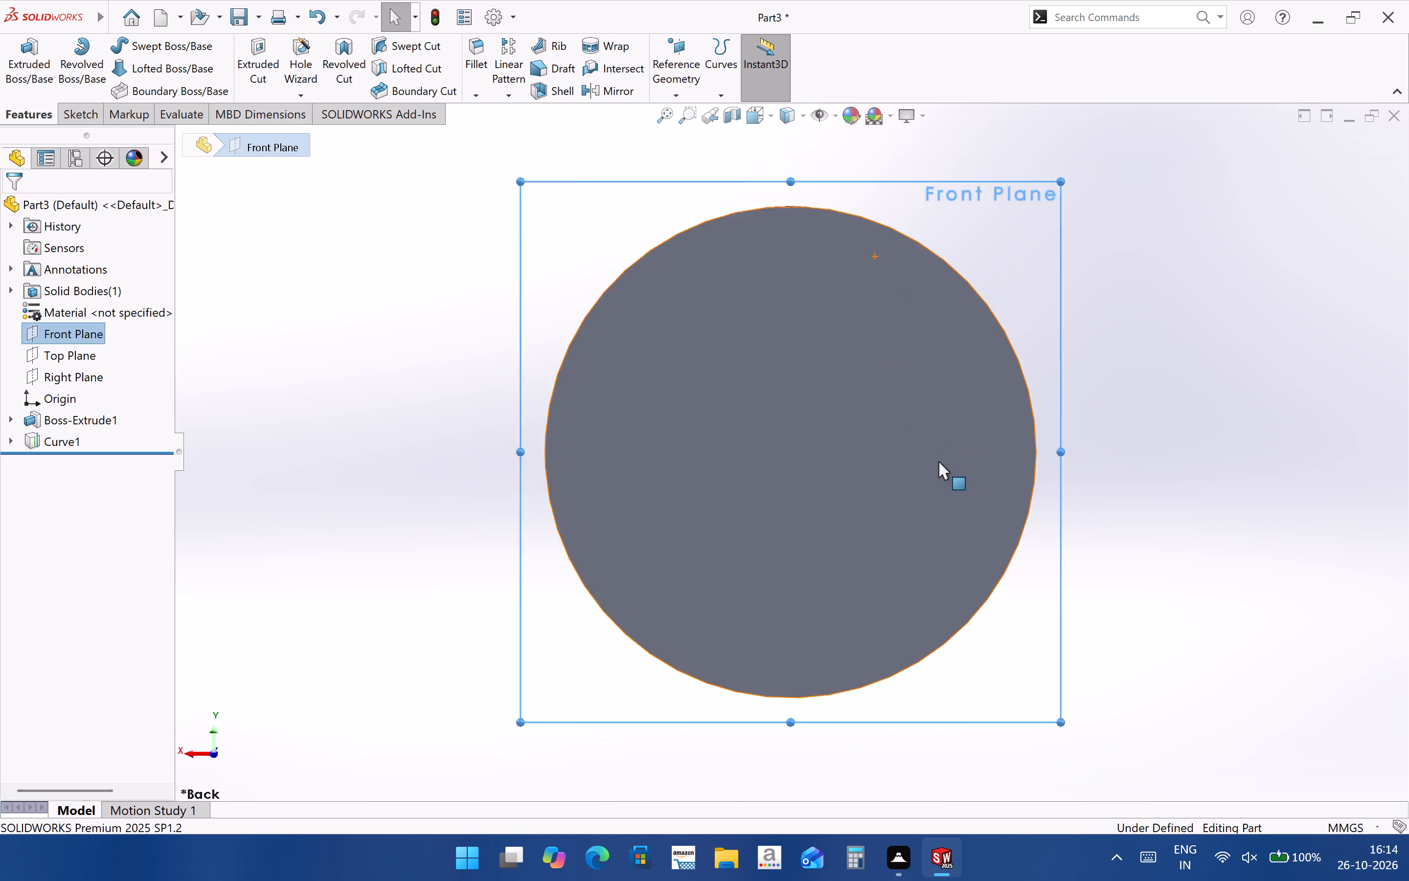
middle_drag(921, 505, 927, 670)
key(ctrl+8)
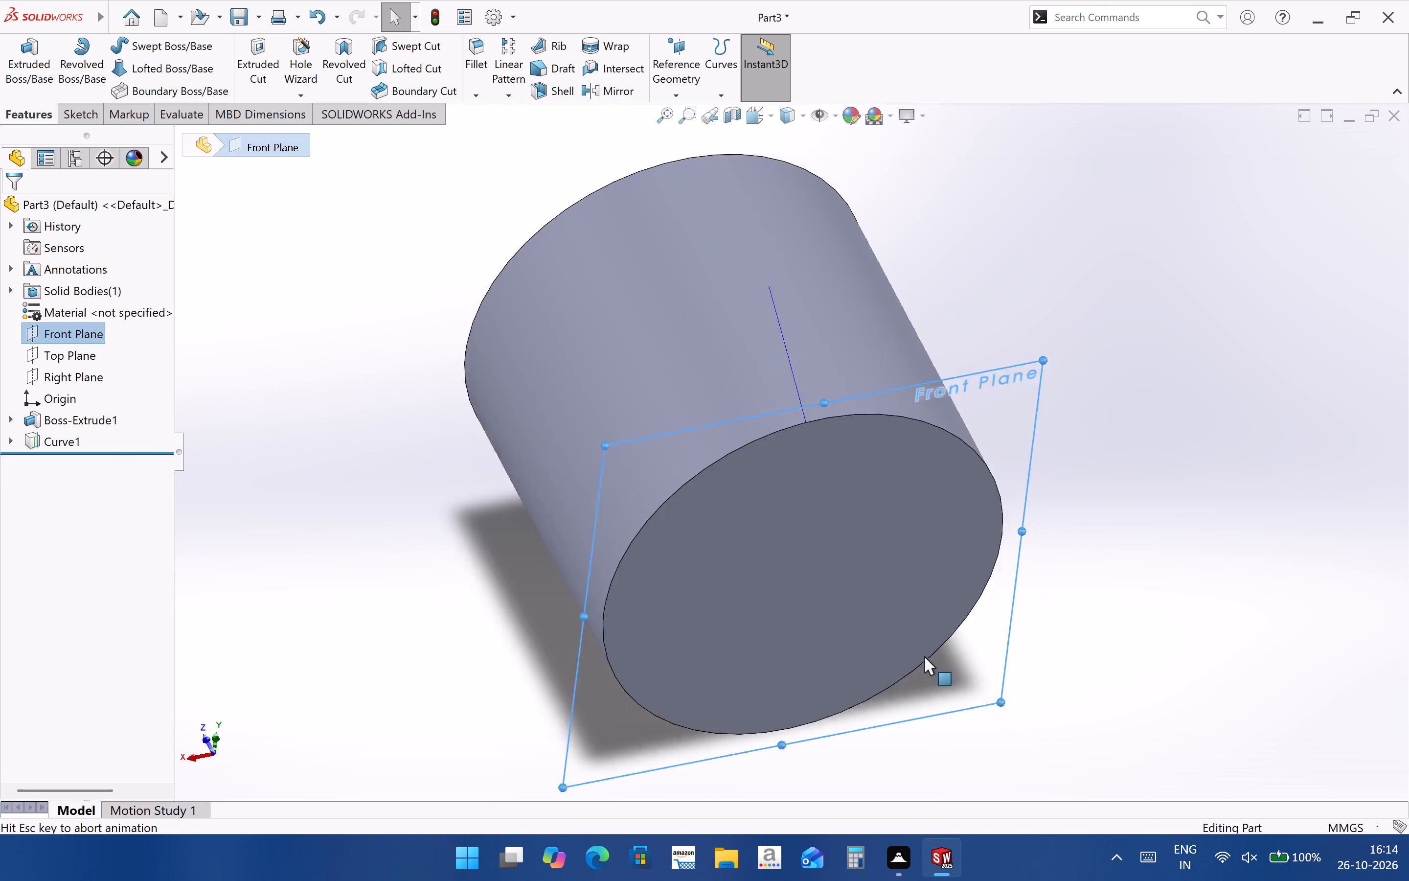
key(ctrl+8)
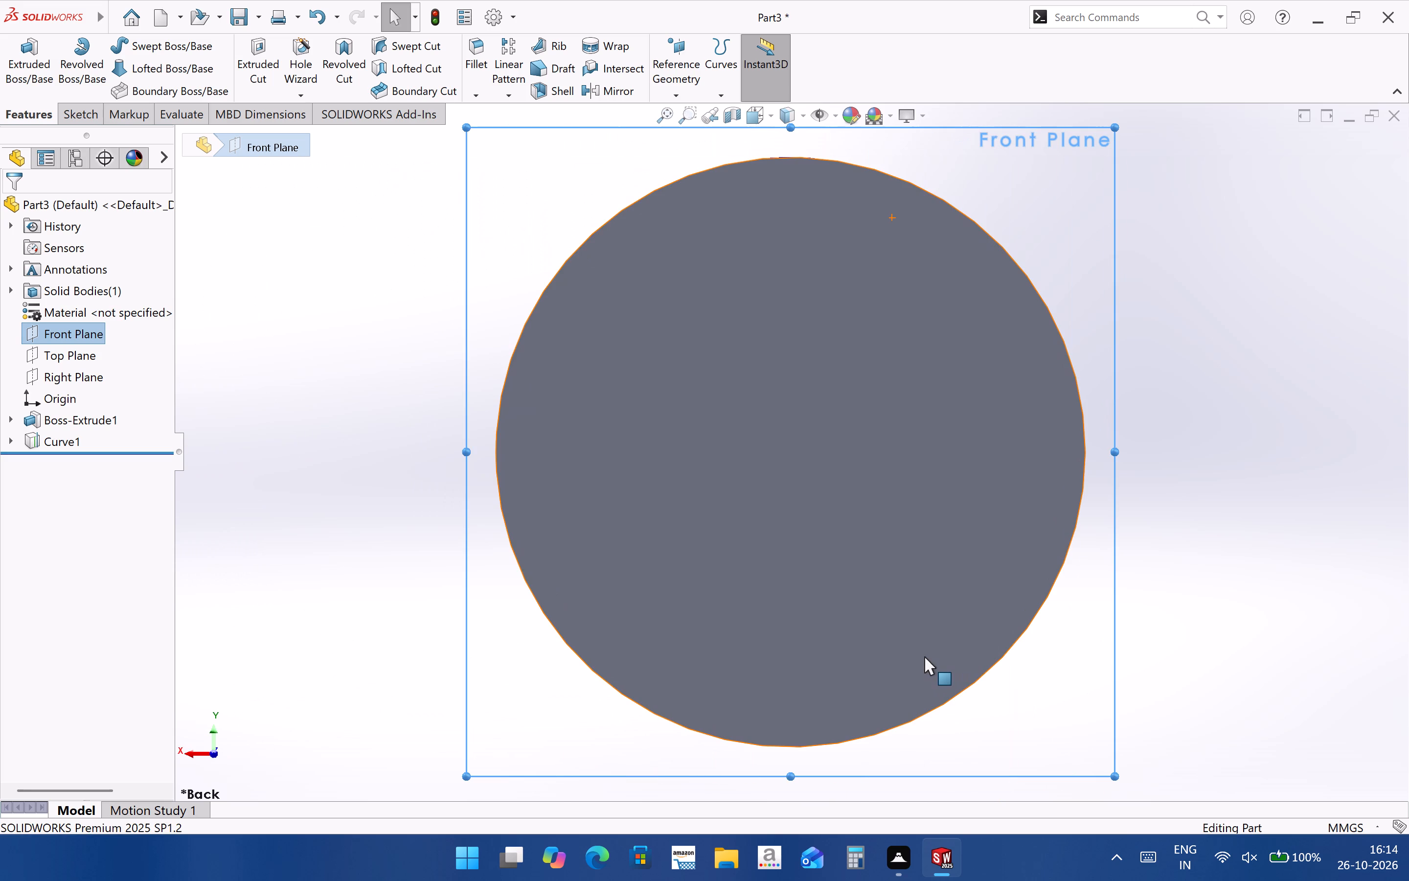
scroll(764, 614, up, 3)
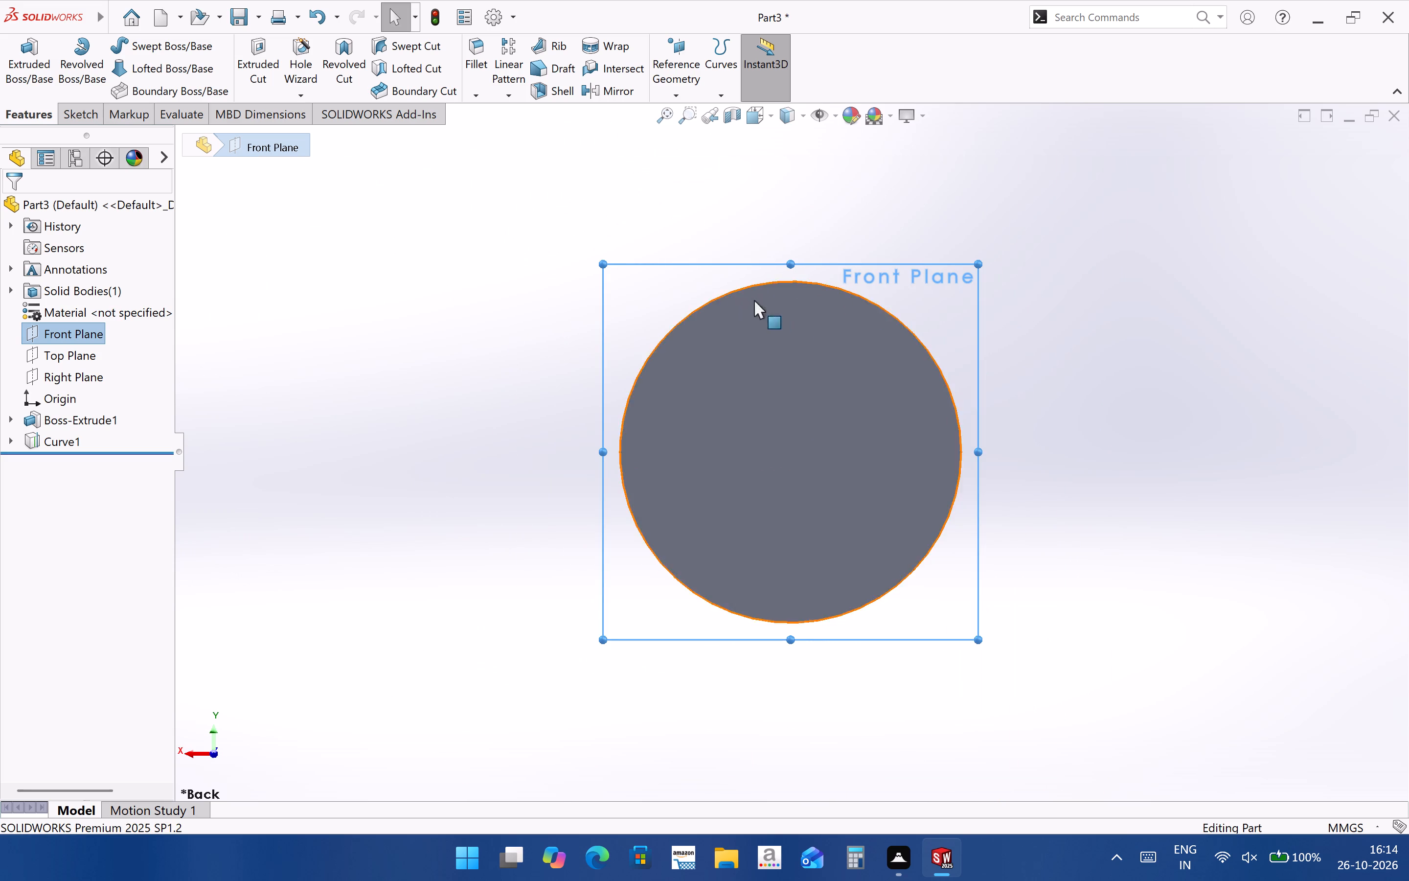
scroll(878, 416, up, 2)
scroll(830, 312, down, 3)
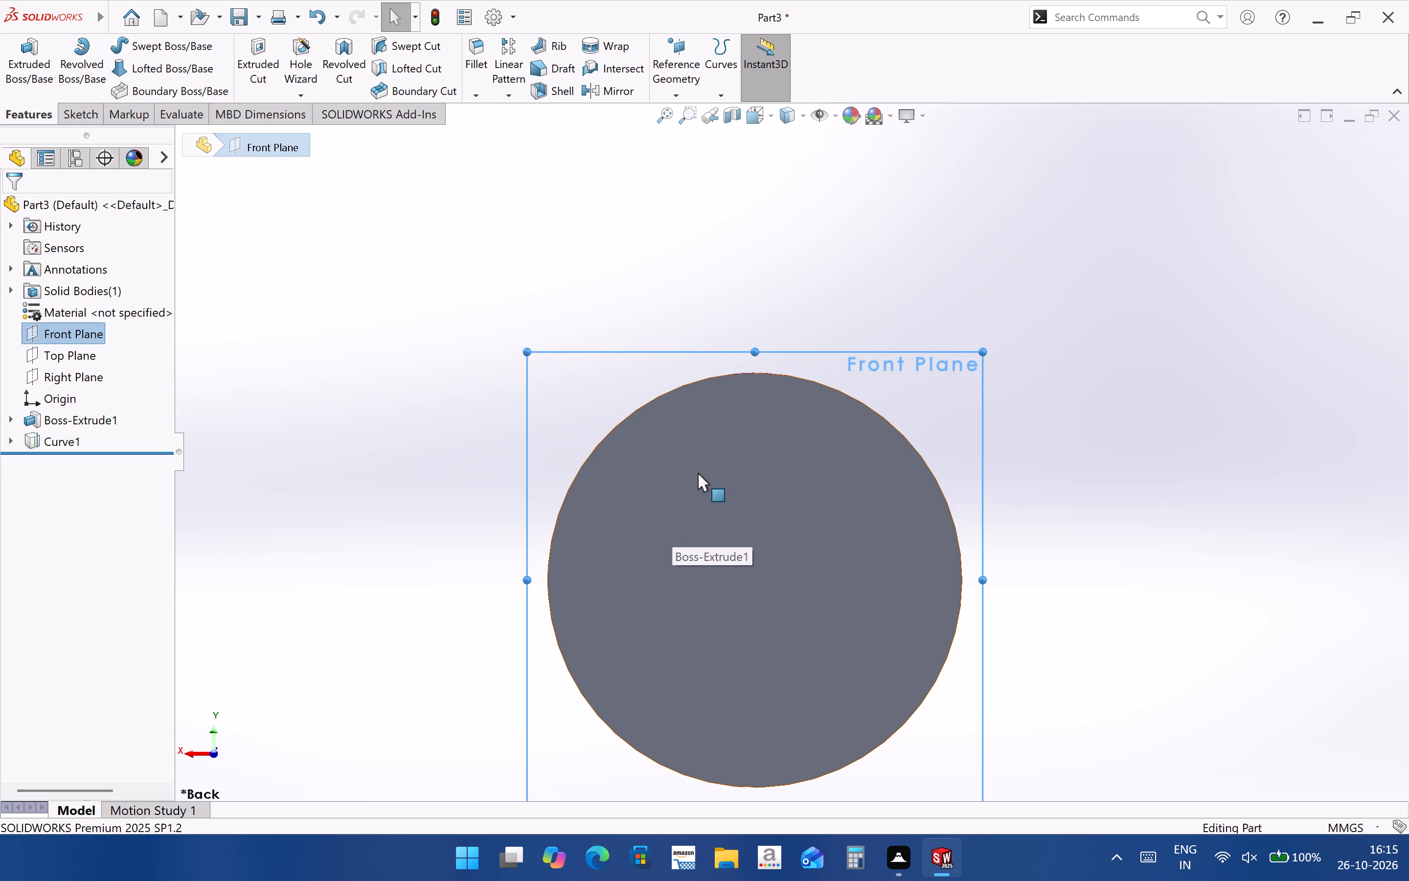
middle_drag(694, 482, 676, 606)
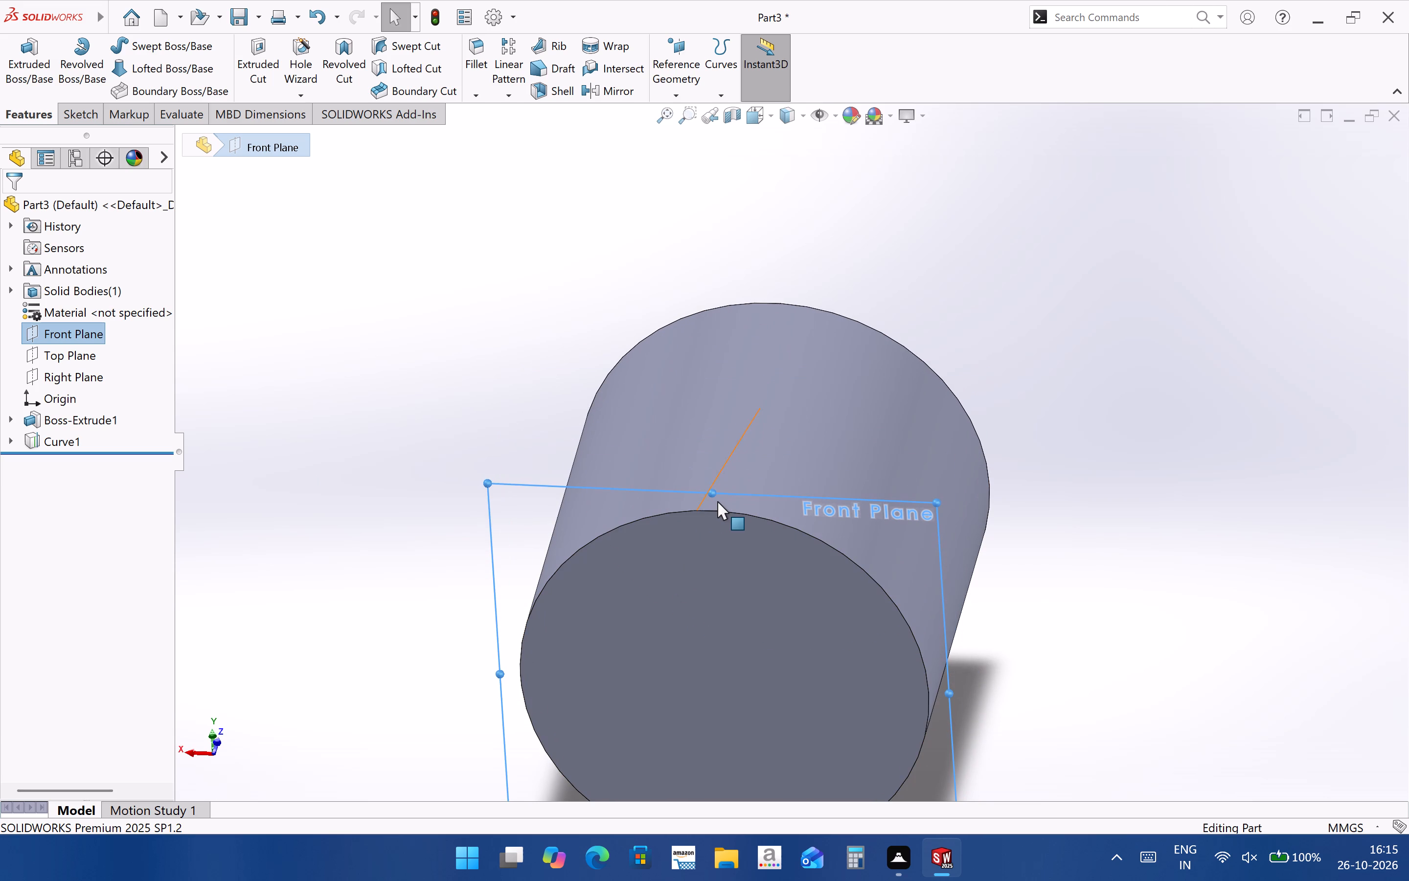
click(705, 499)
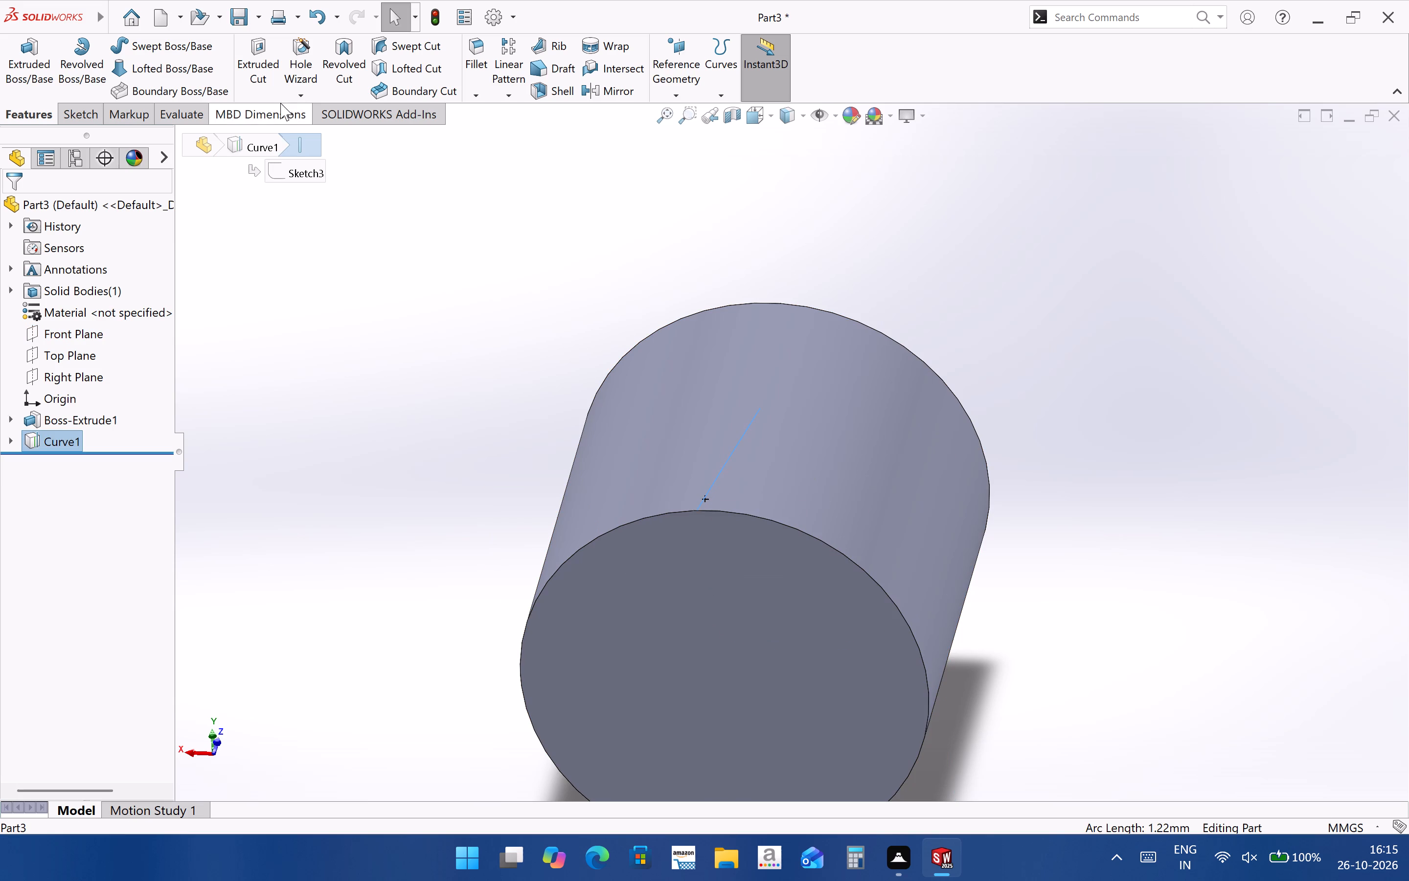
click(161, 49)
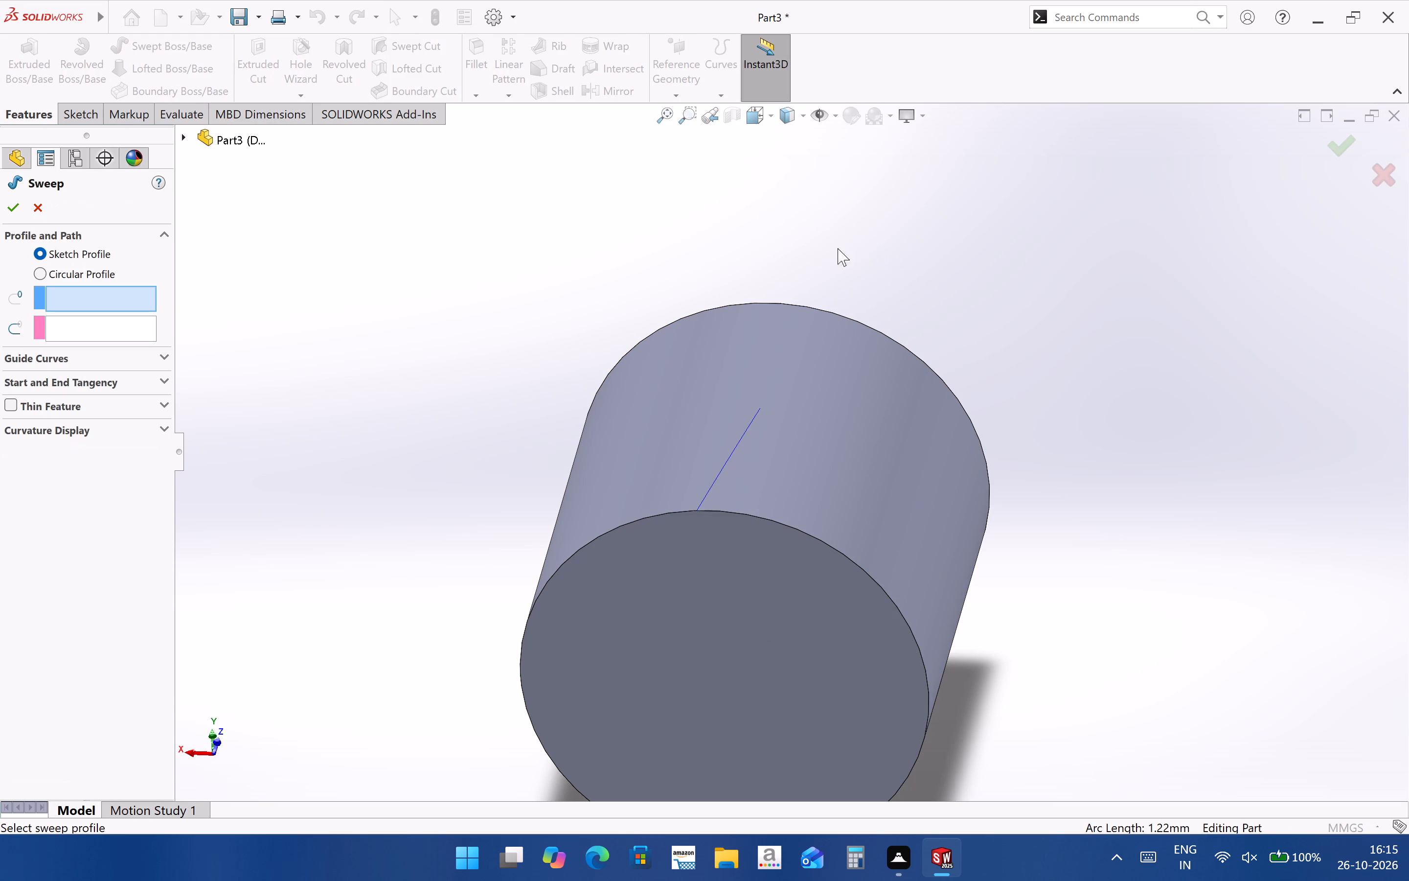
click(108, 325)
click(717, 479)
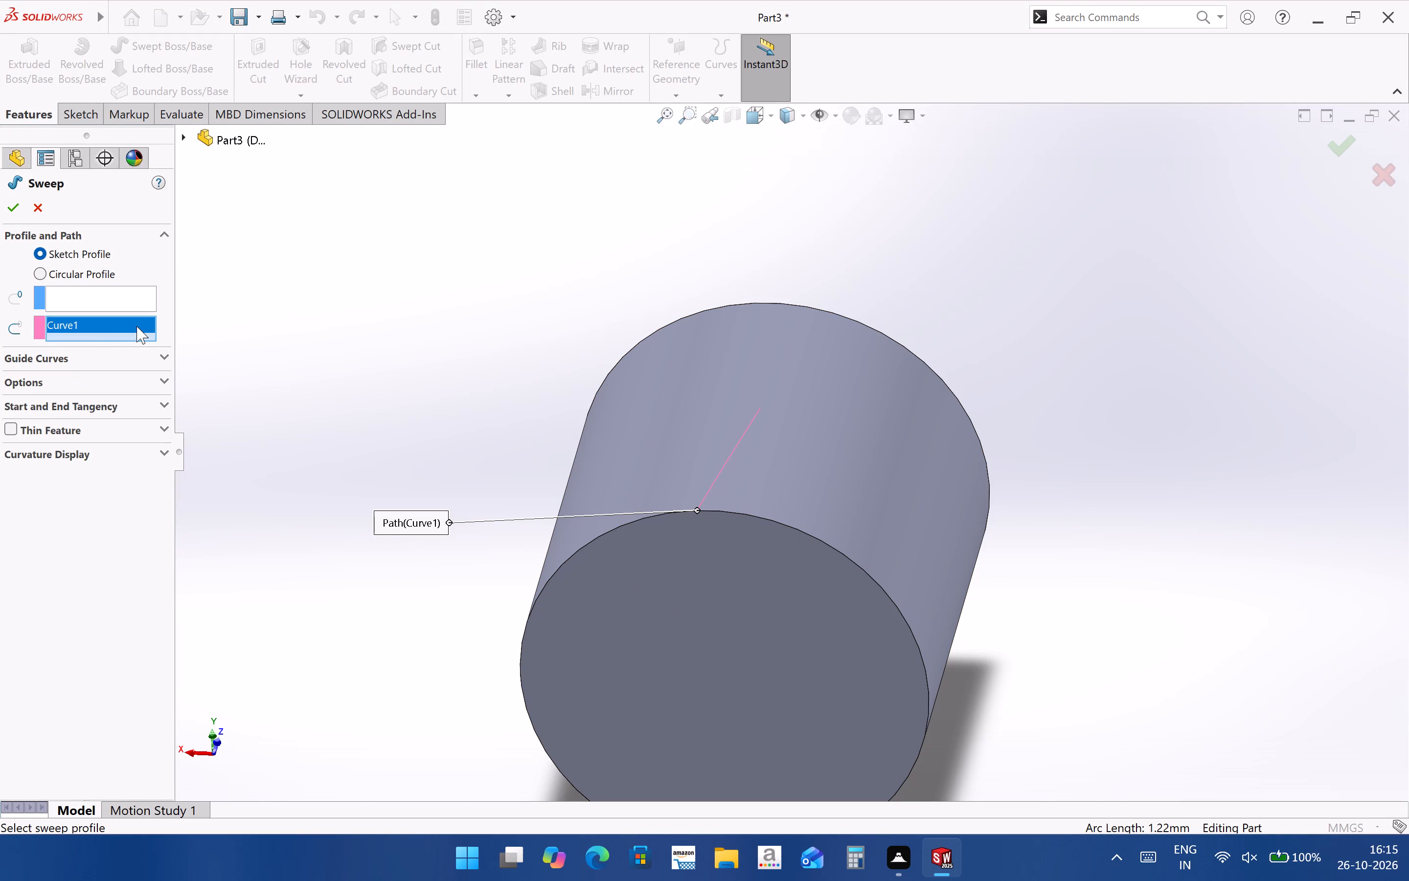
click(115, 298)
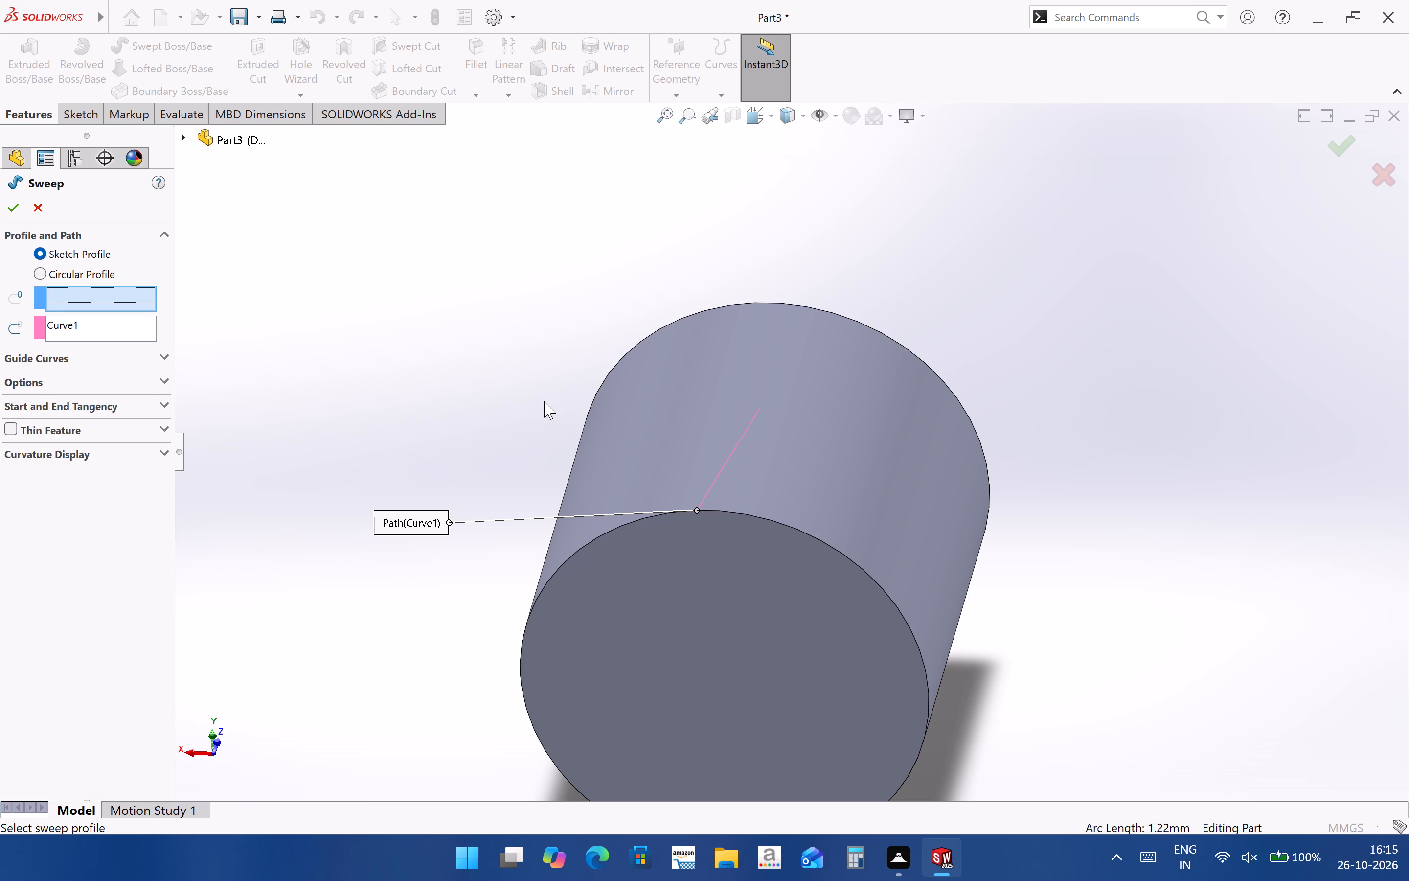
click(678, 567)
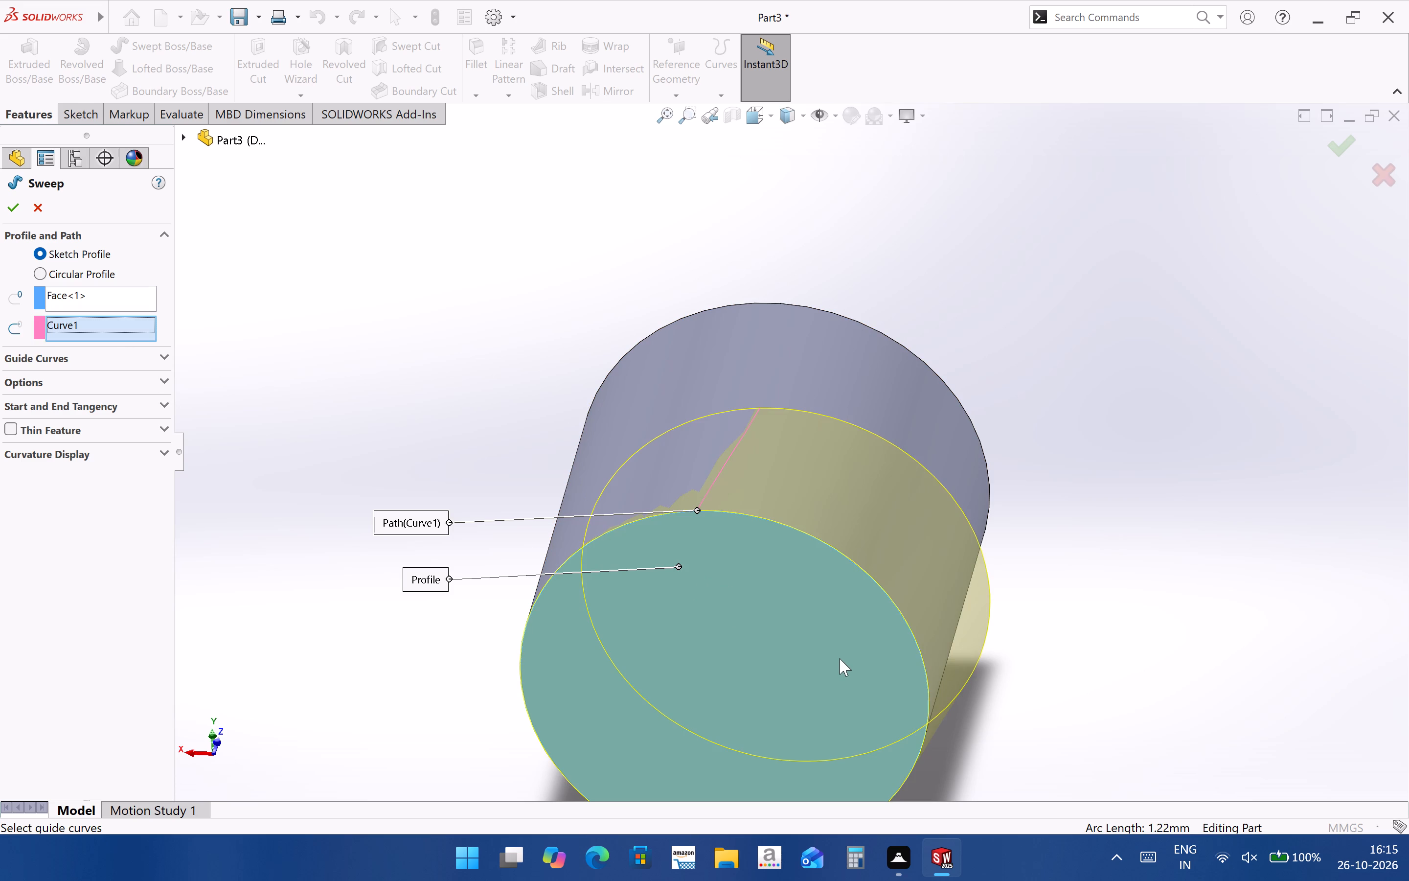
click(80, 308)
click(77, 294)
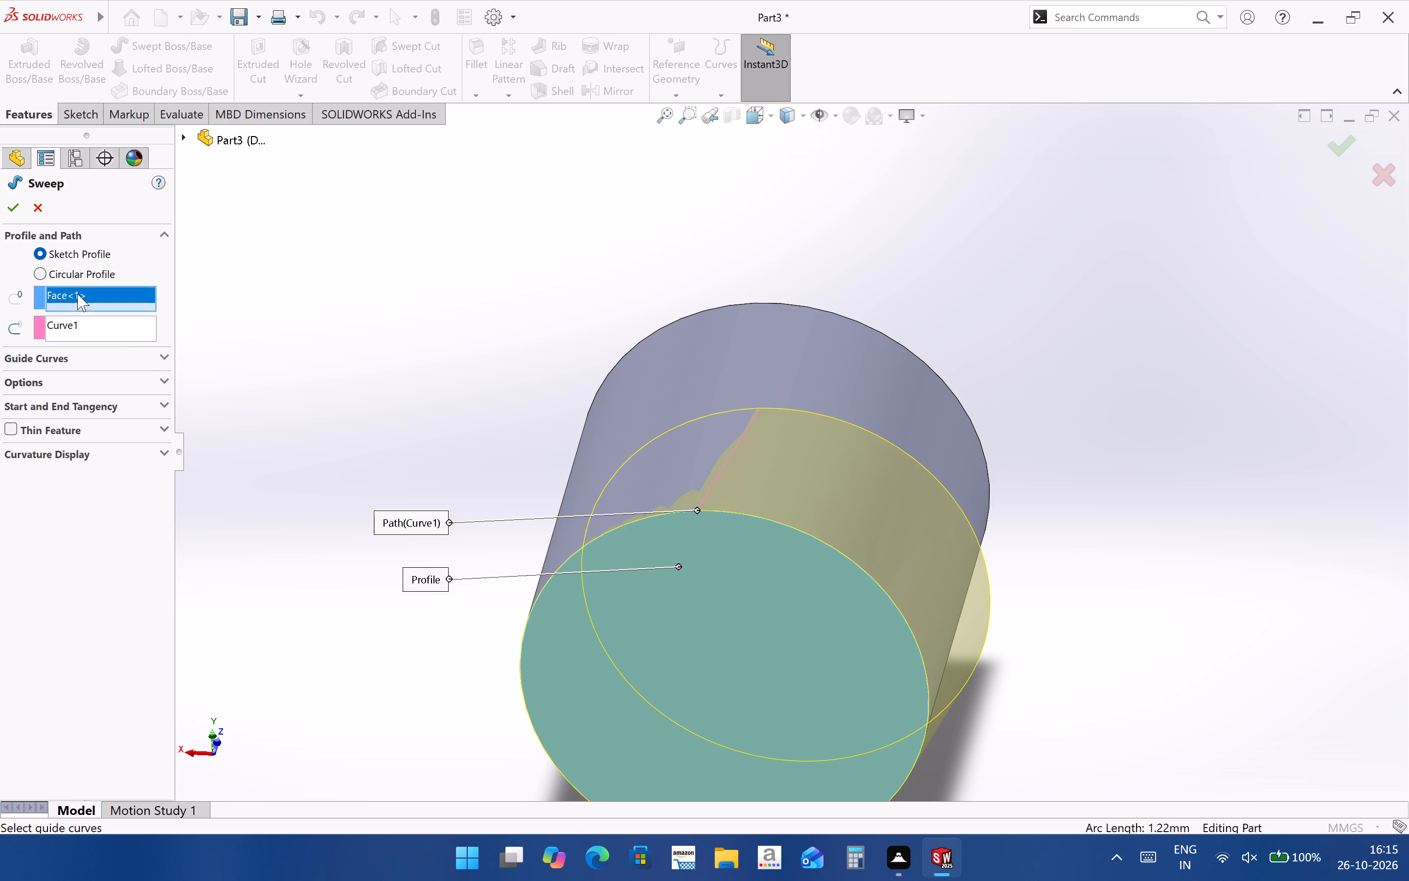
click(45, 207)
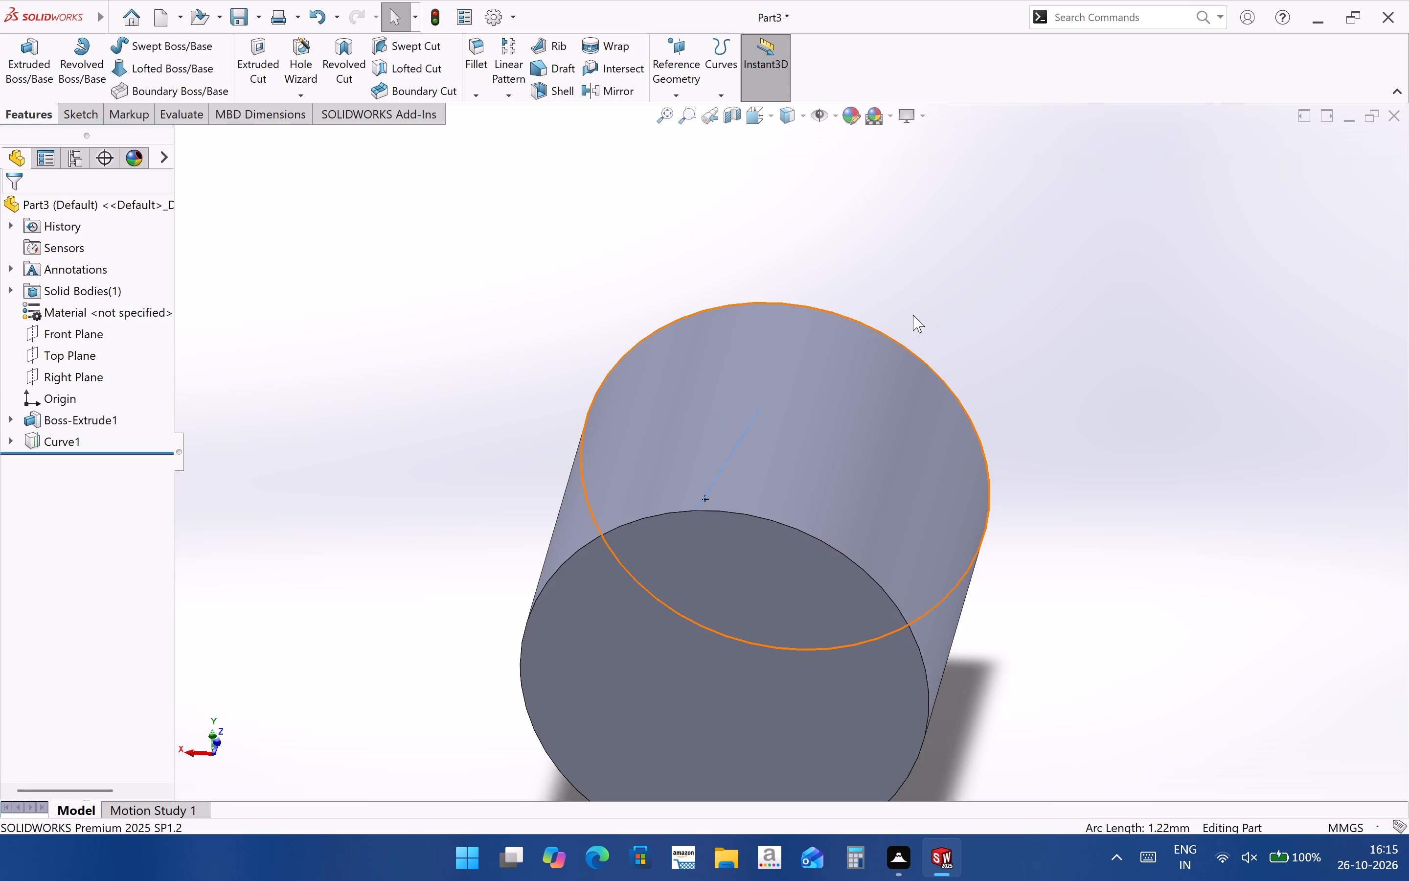
Examine where the projected curve's endpoint meets the rim of the cylinder's end face, viewed square to that face.
middle_drag(914, 315, 943, 266)
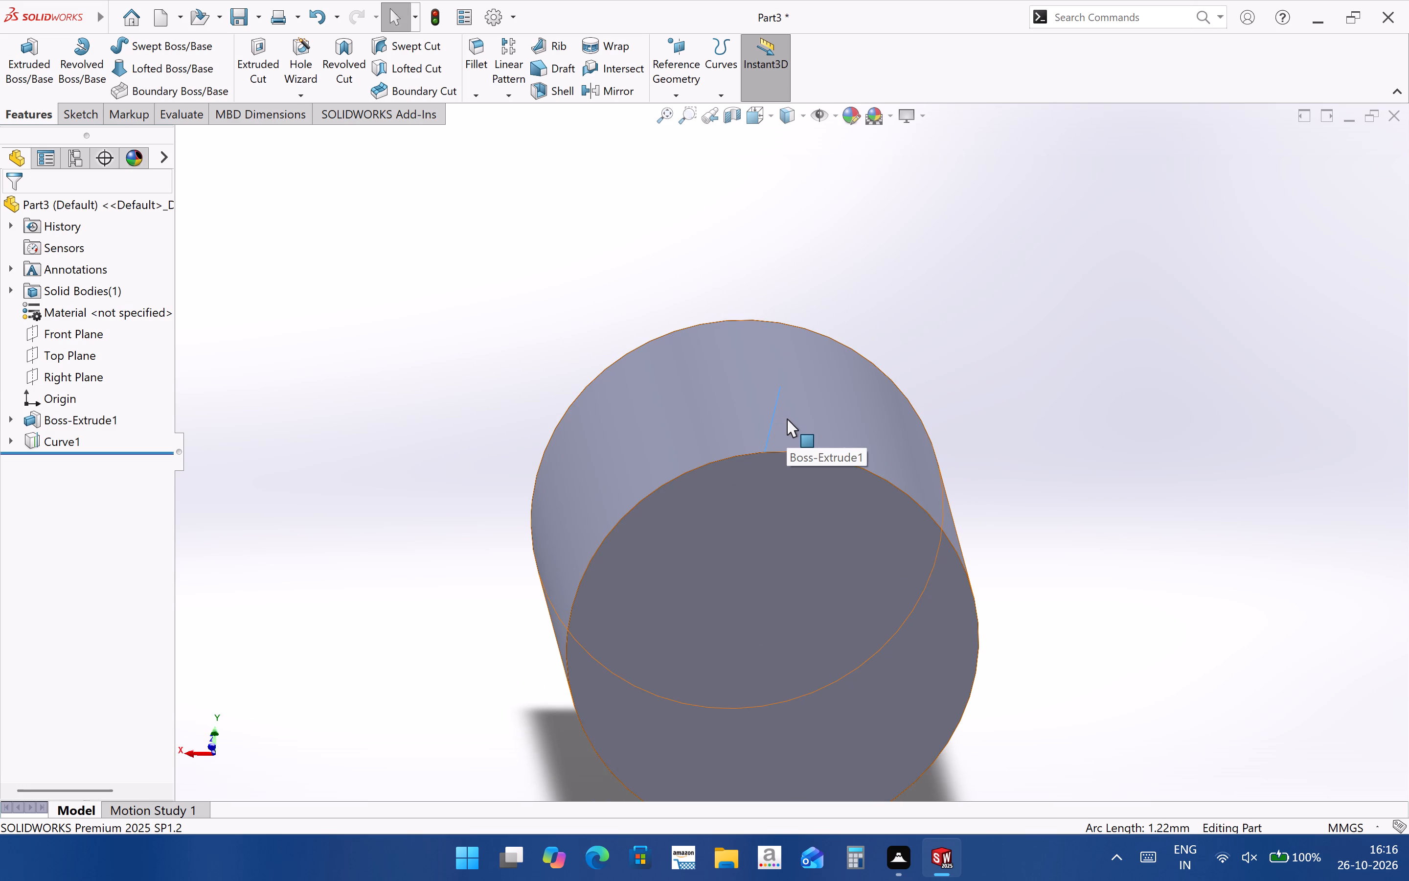
key(shift+n)
key(ctrl+8)
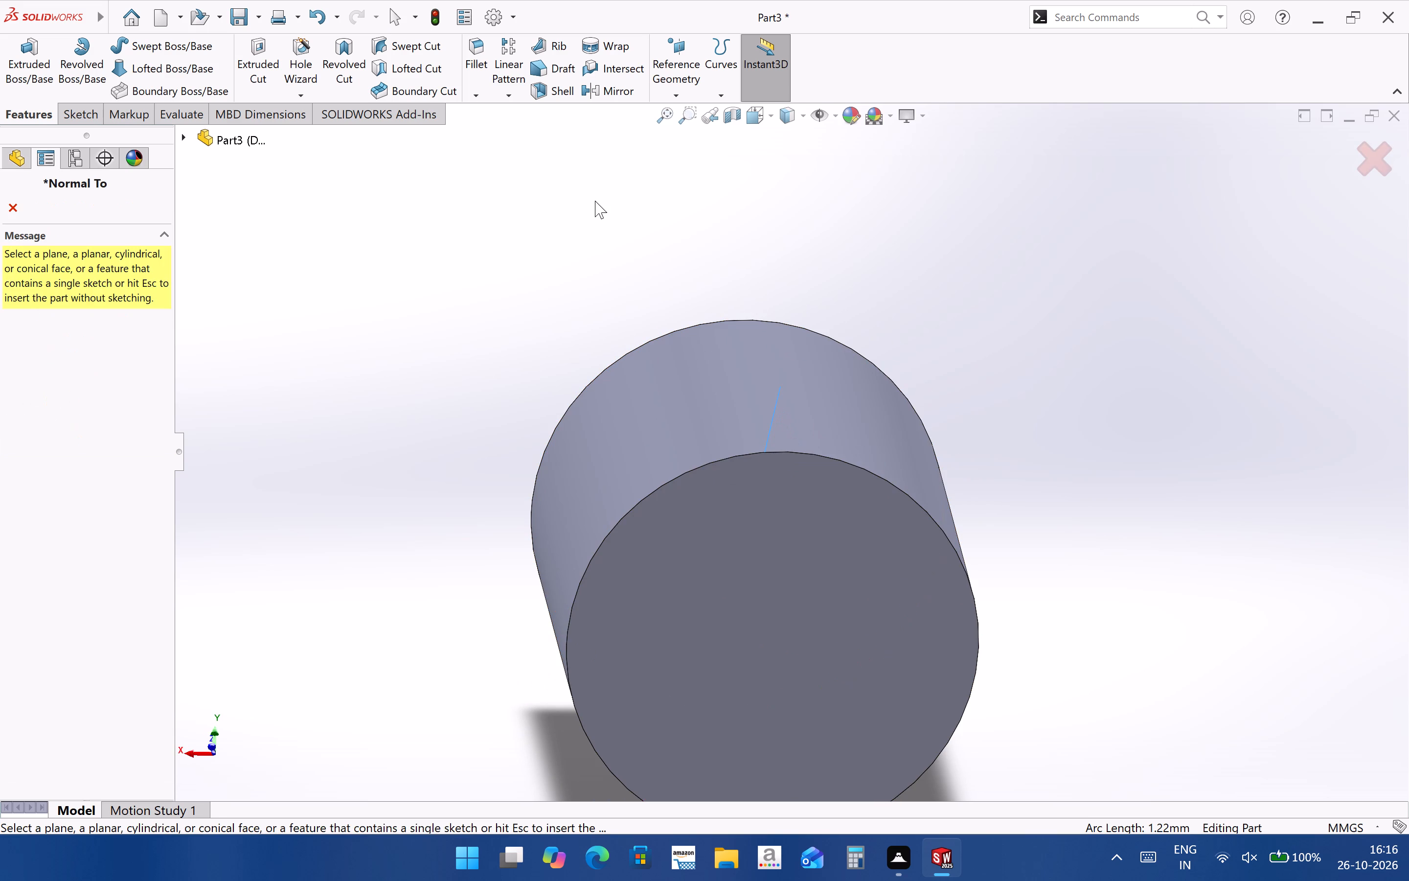
click(1368, 173)
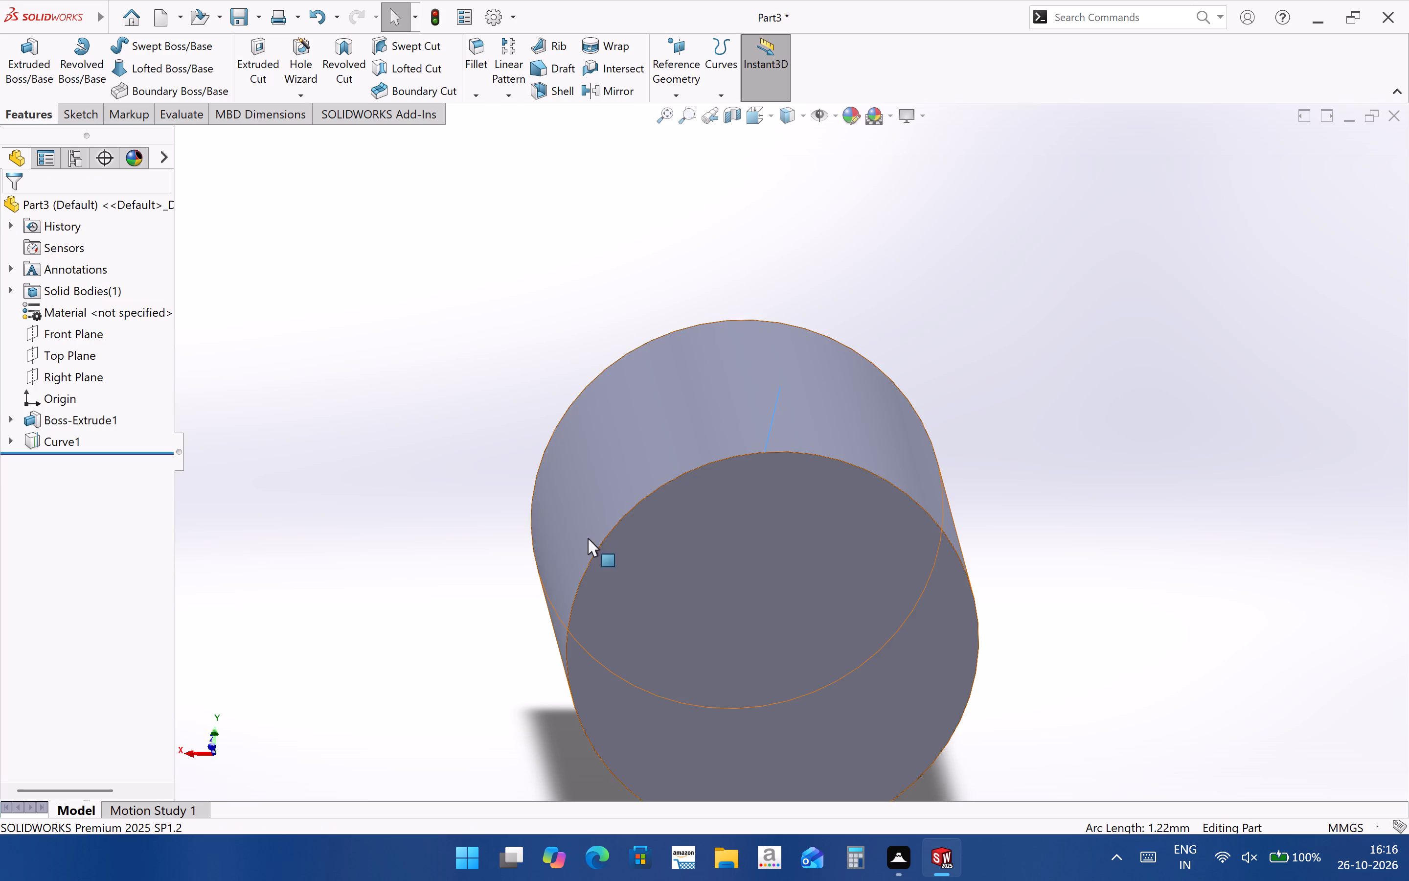
click(671, 573)
key(ctrl+8)
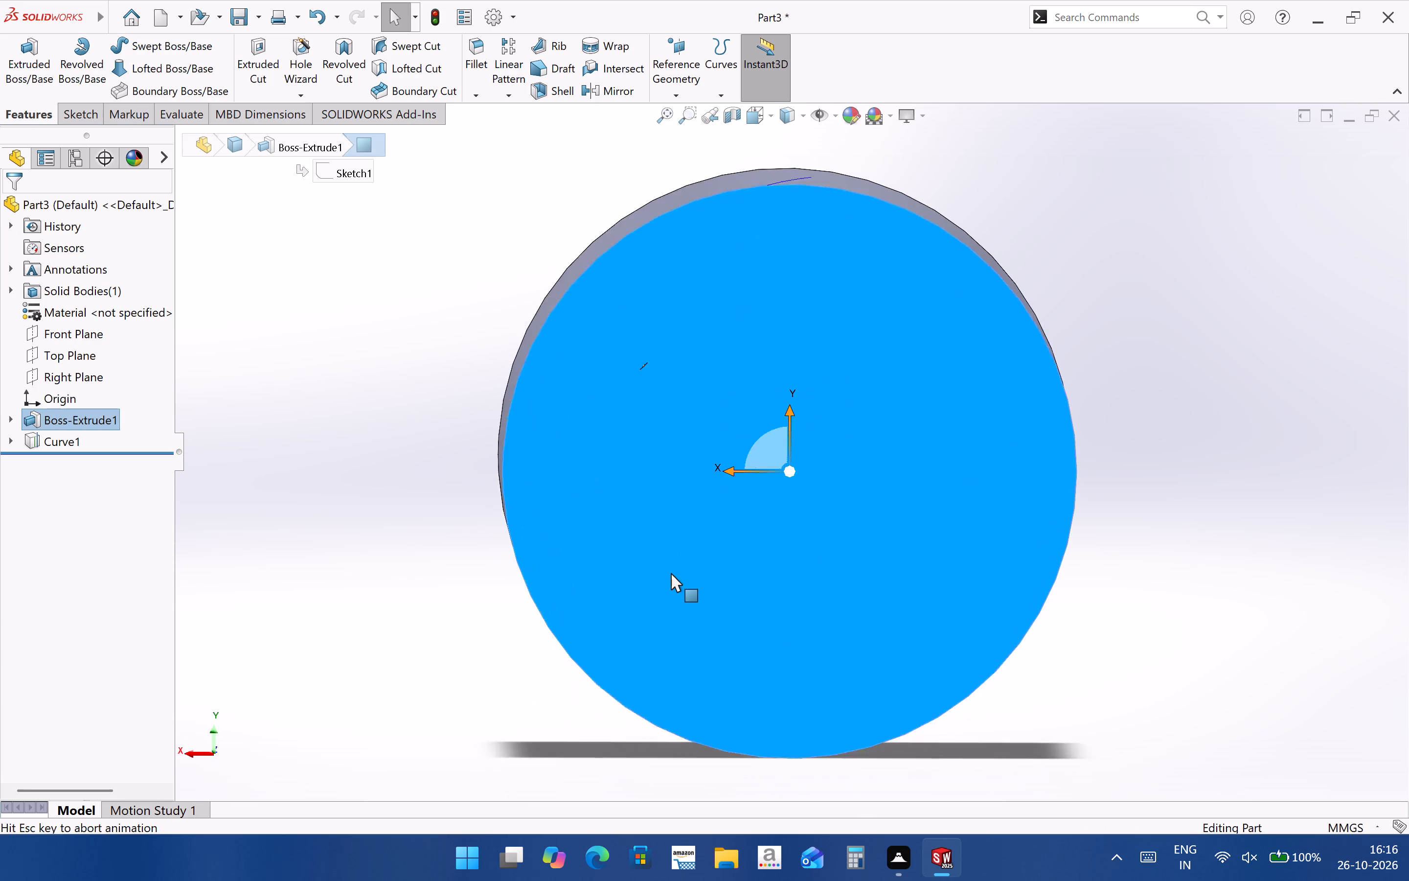
click(1146, 489)
scroll(767, 575, up, 3)
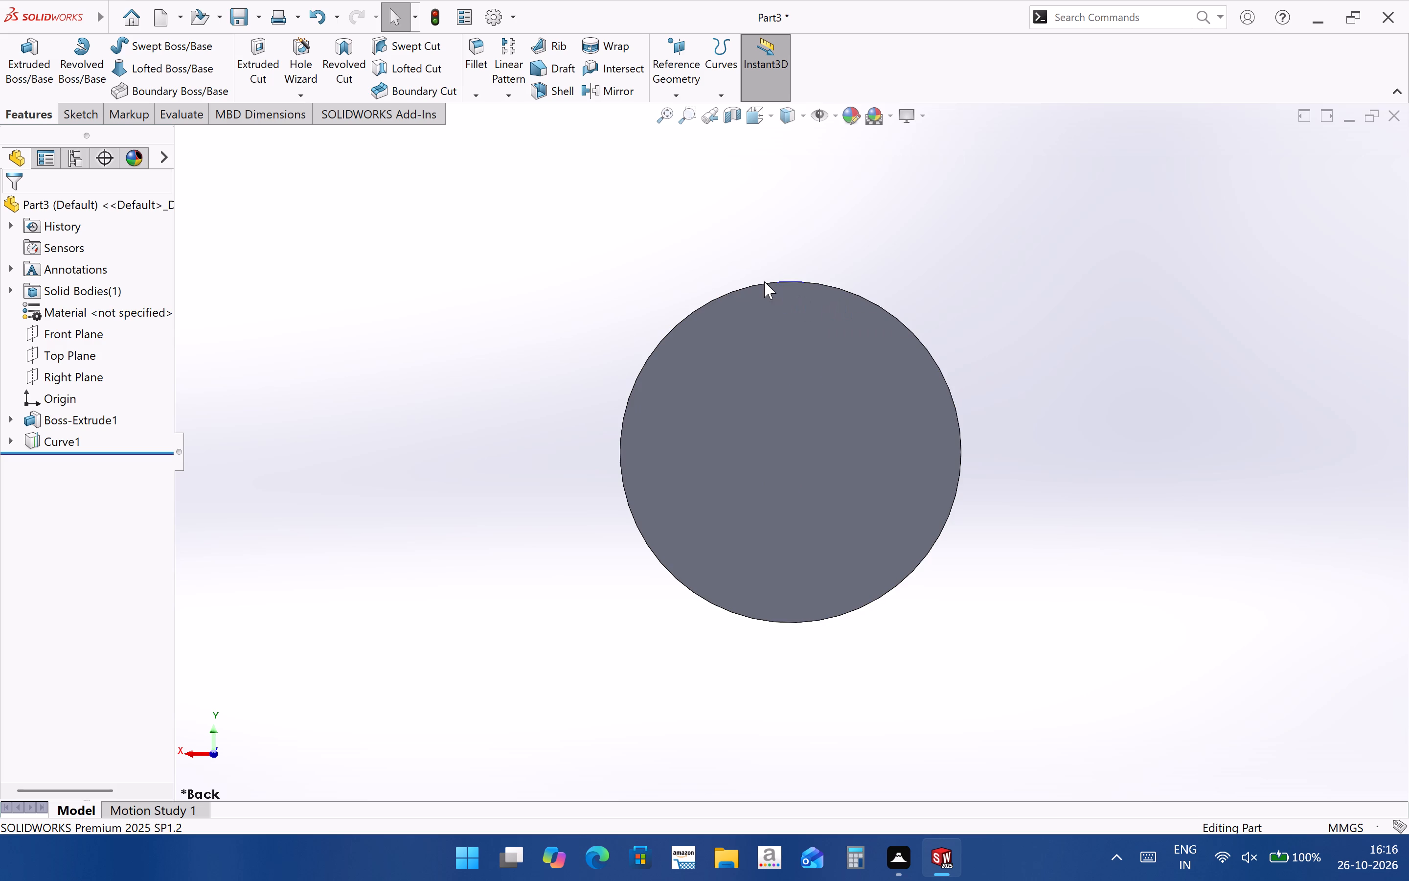
scroll(795, 421, up, 1)
scroll(796, 289, down, 2)
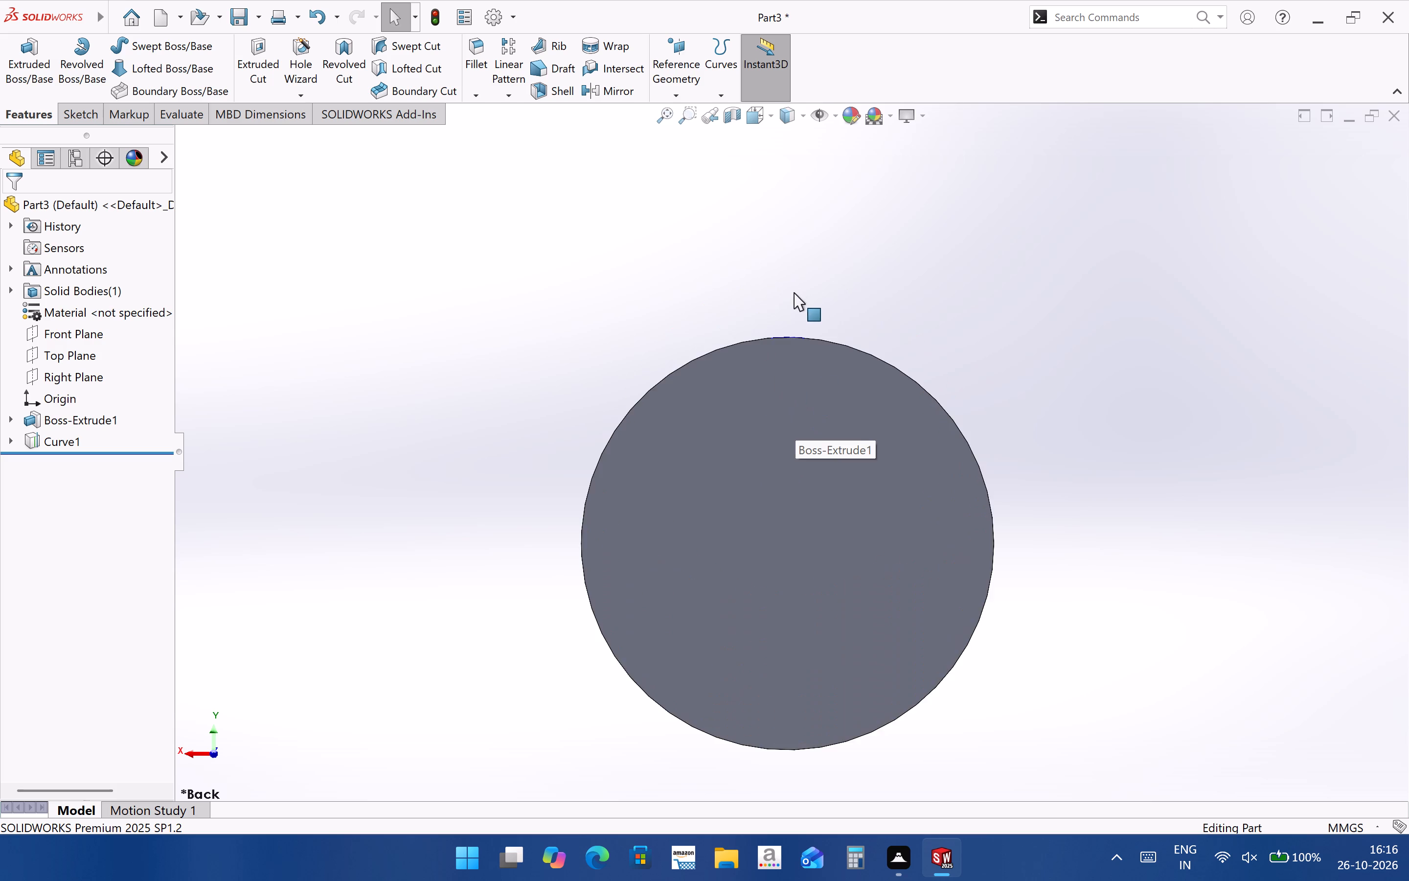
scroll(774, 329, down, 2)
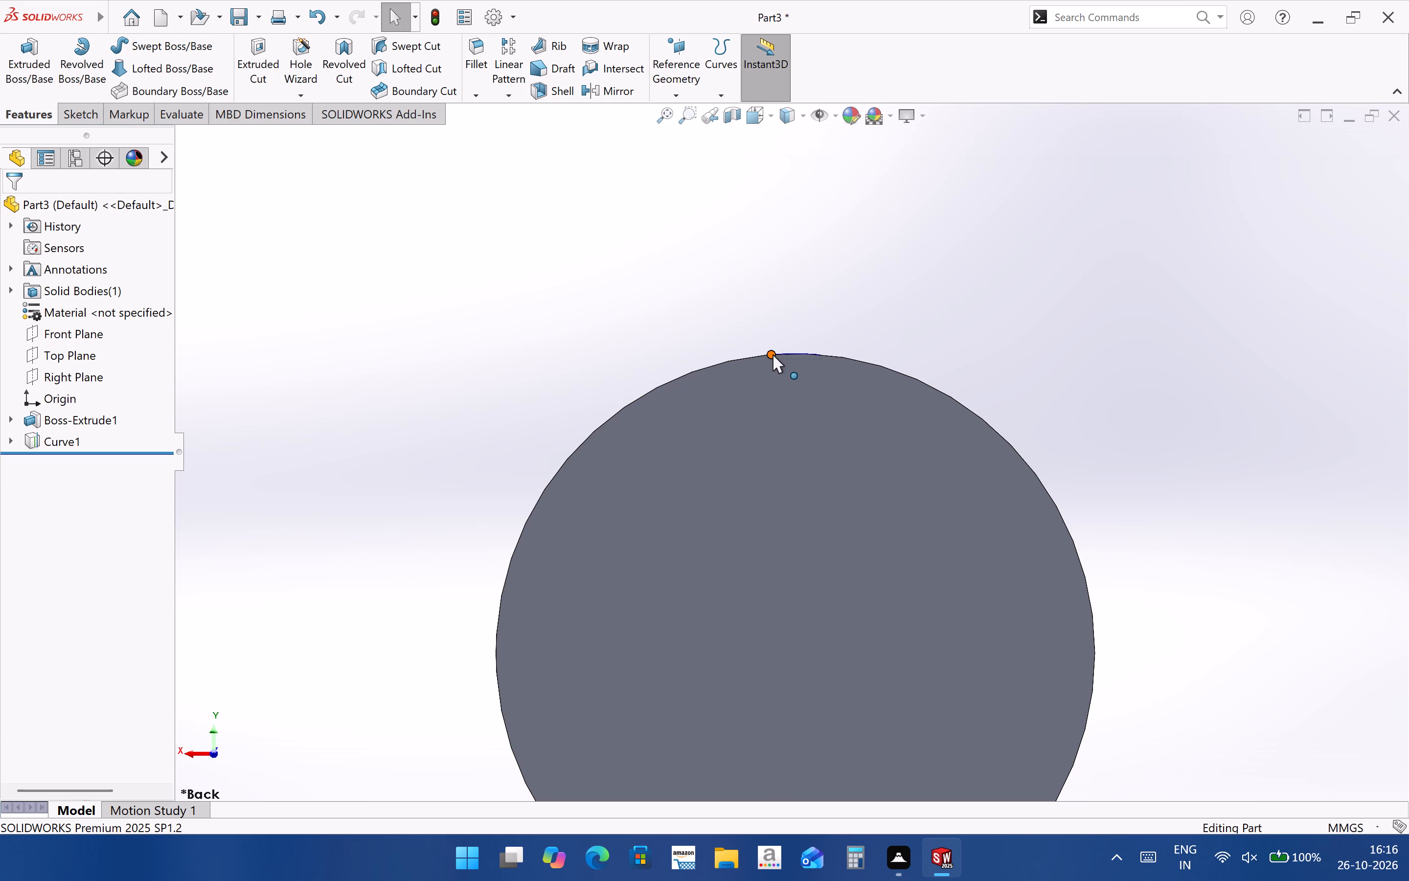
click(773, 354)
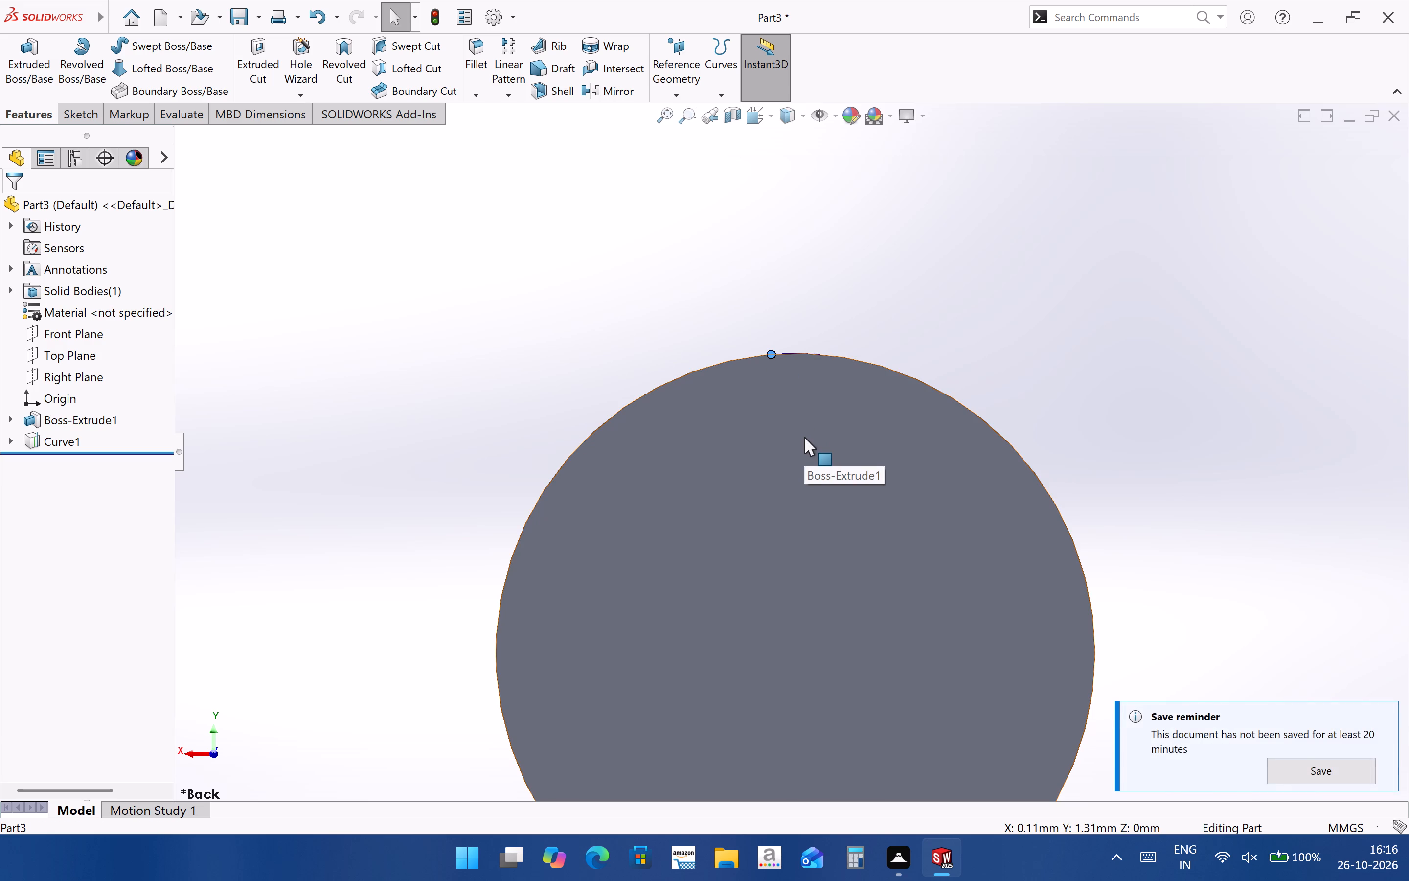
Save the part as Solidworks-ex-05 in the Solidworks folder, rebuilding the document before saving.
click(1309, 767)
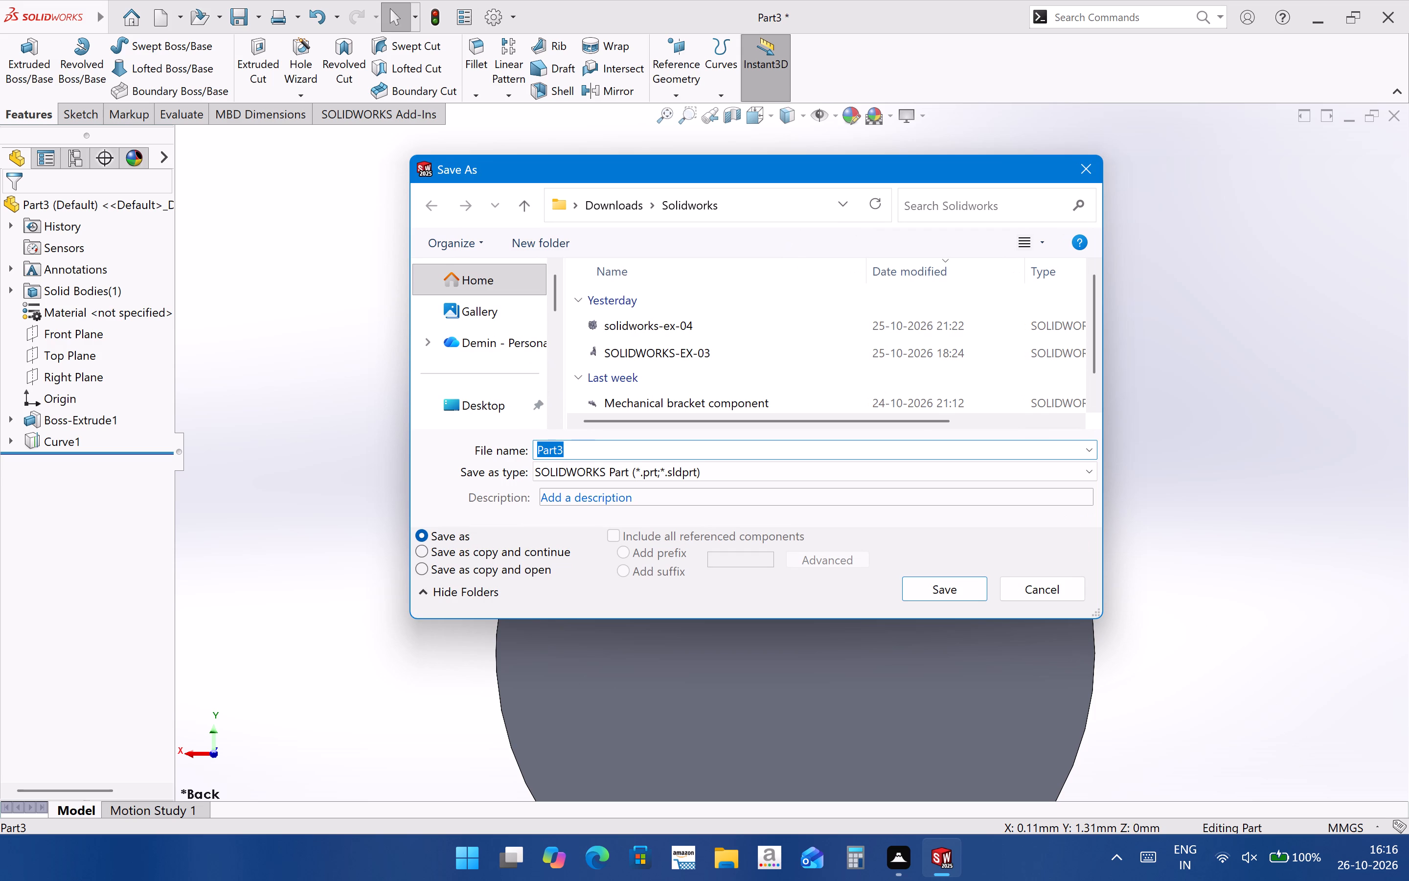
key(BackSpace)
key(s)
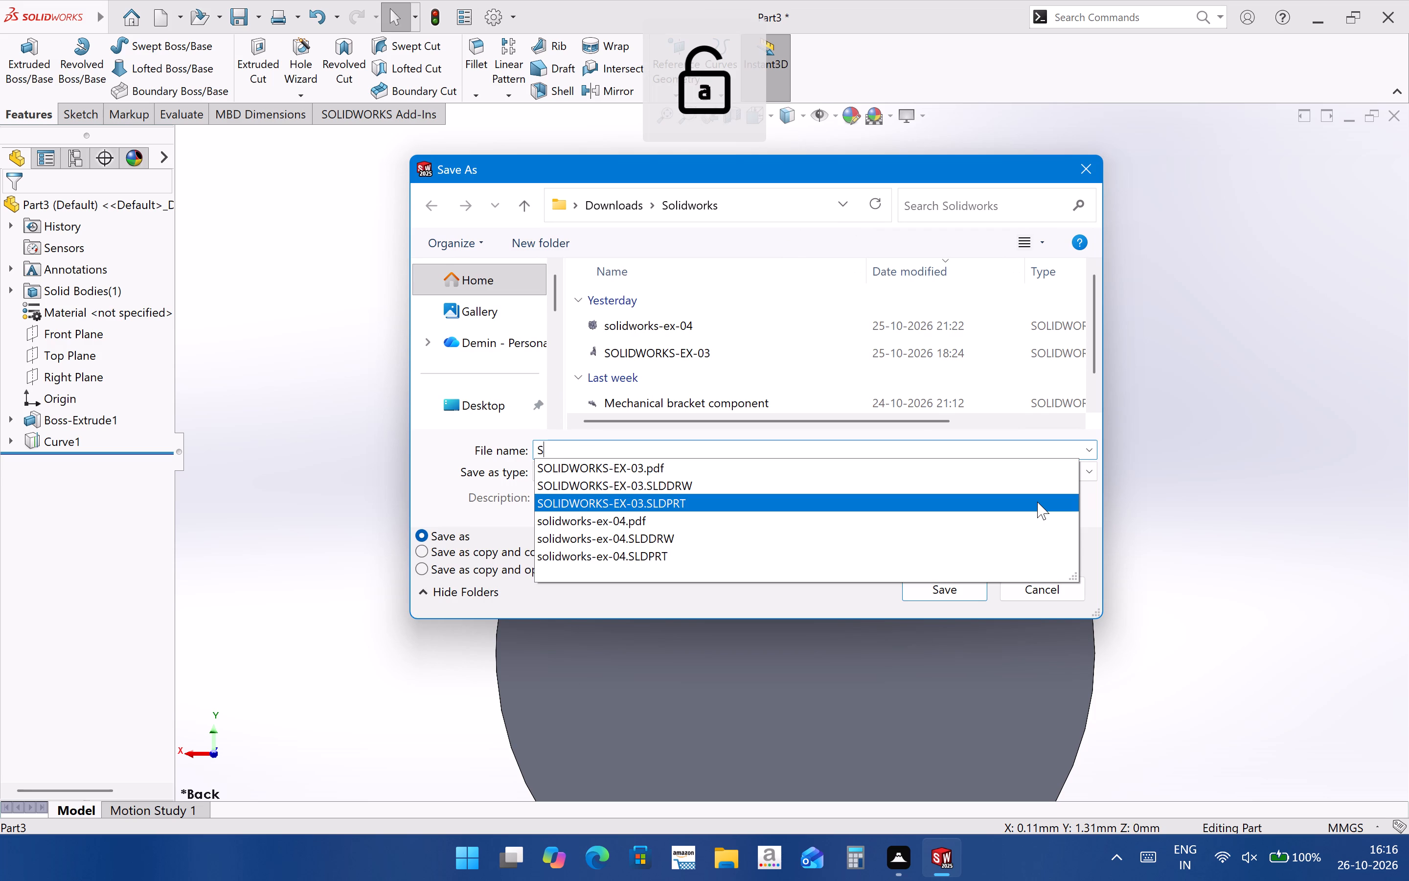
text(olidworks-ex-0)
key(5)
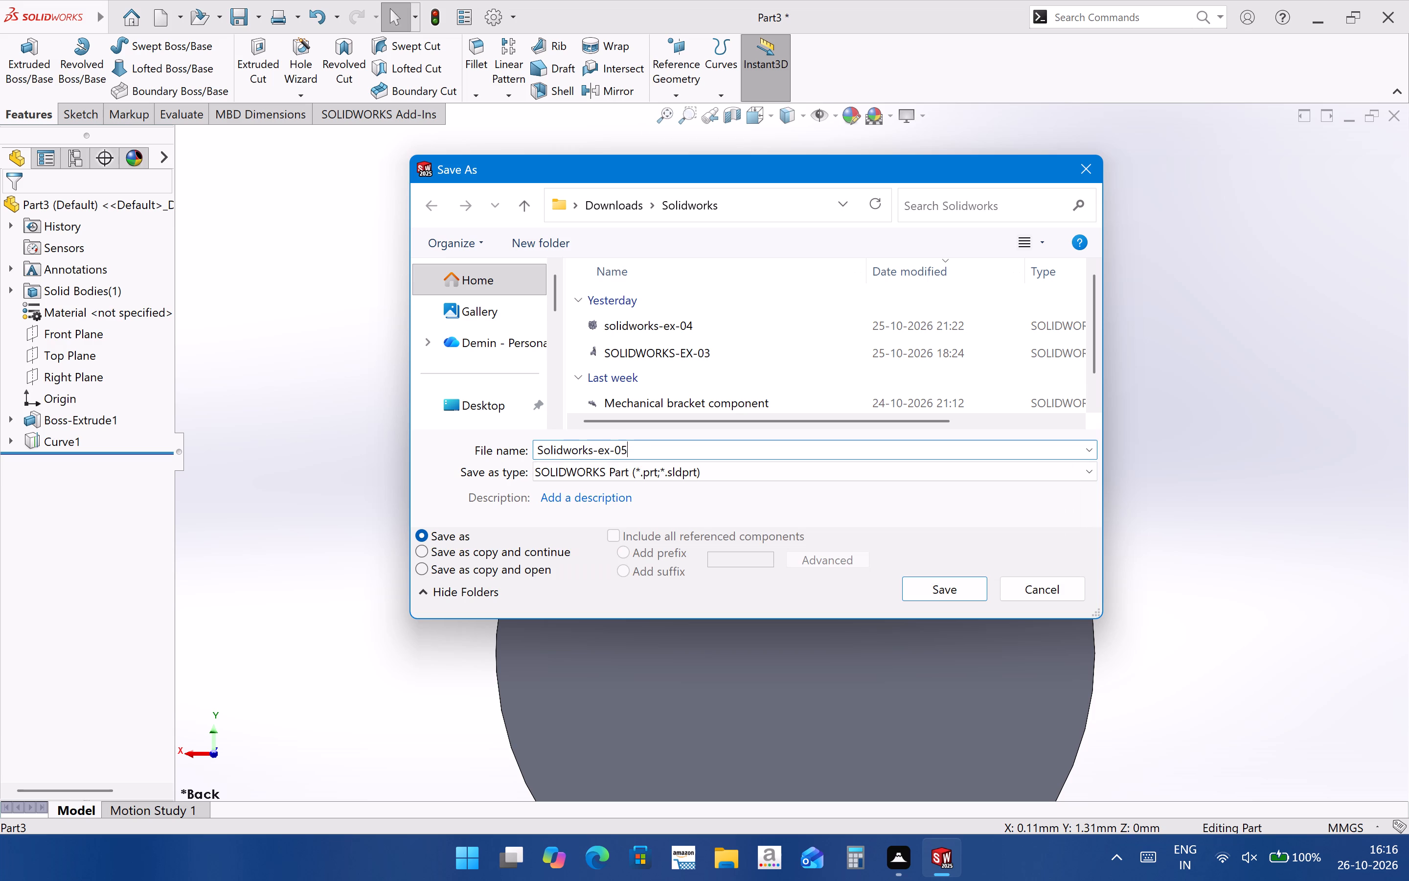
click(947, 595)
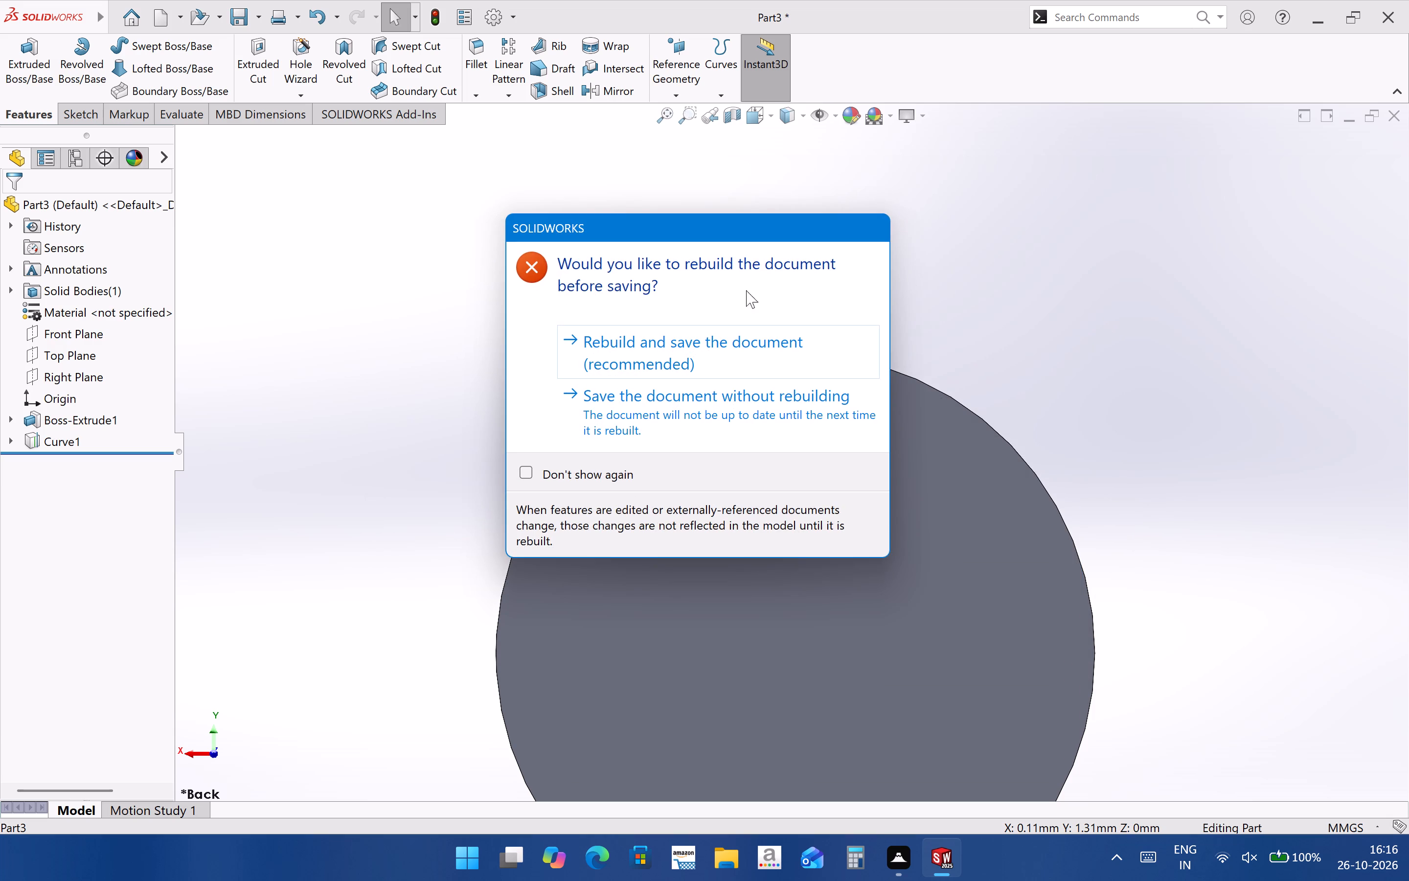
click(773, 357)
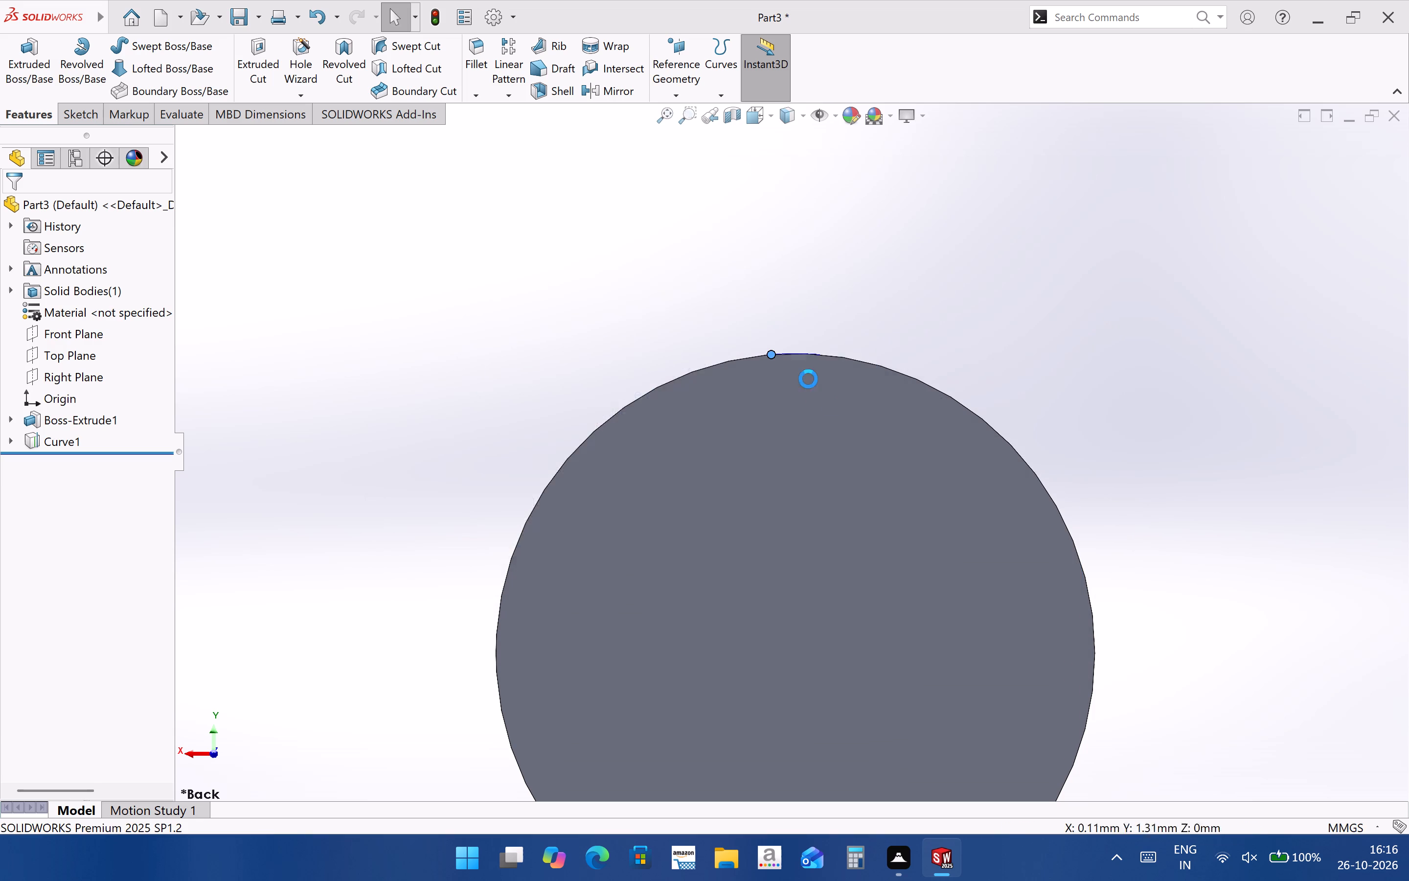
Start a new line sketch on the cylinder's flat end face where the projected curve begins.
scroll(833, 429, up, 1)
scroll(787, 387, down, 3)
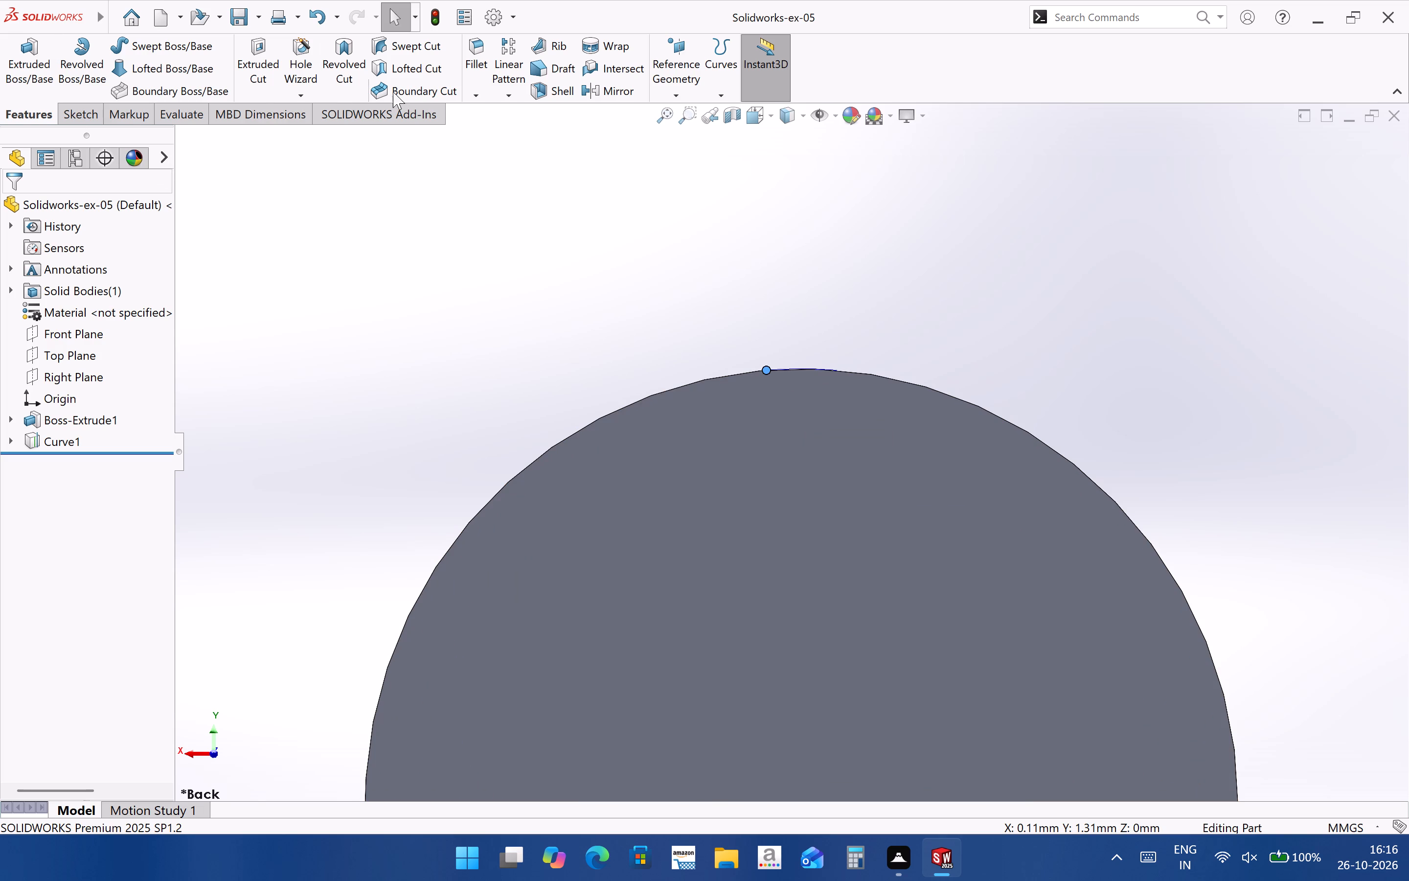
click(89, 121)
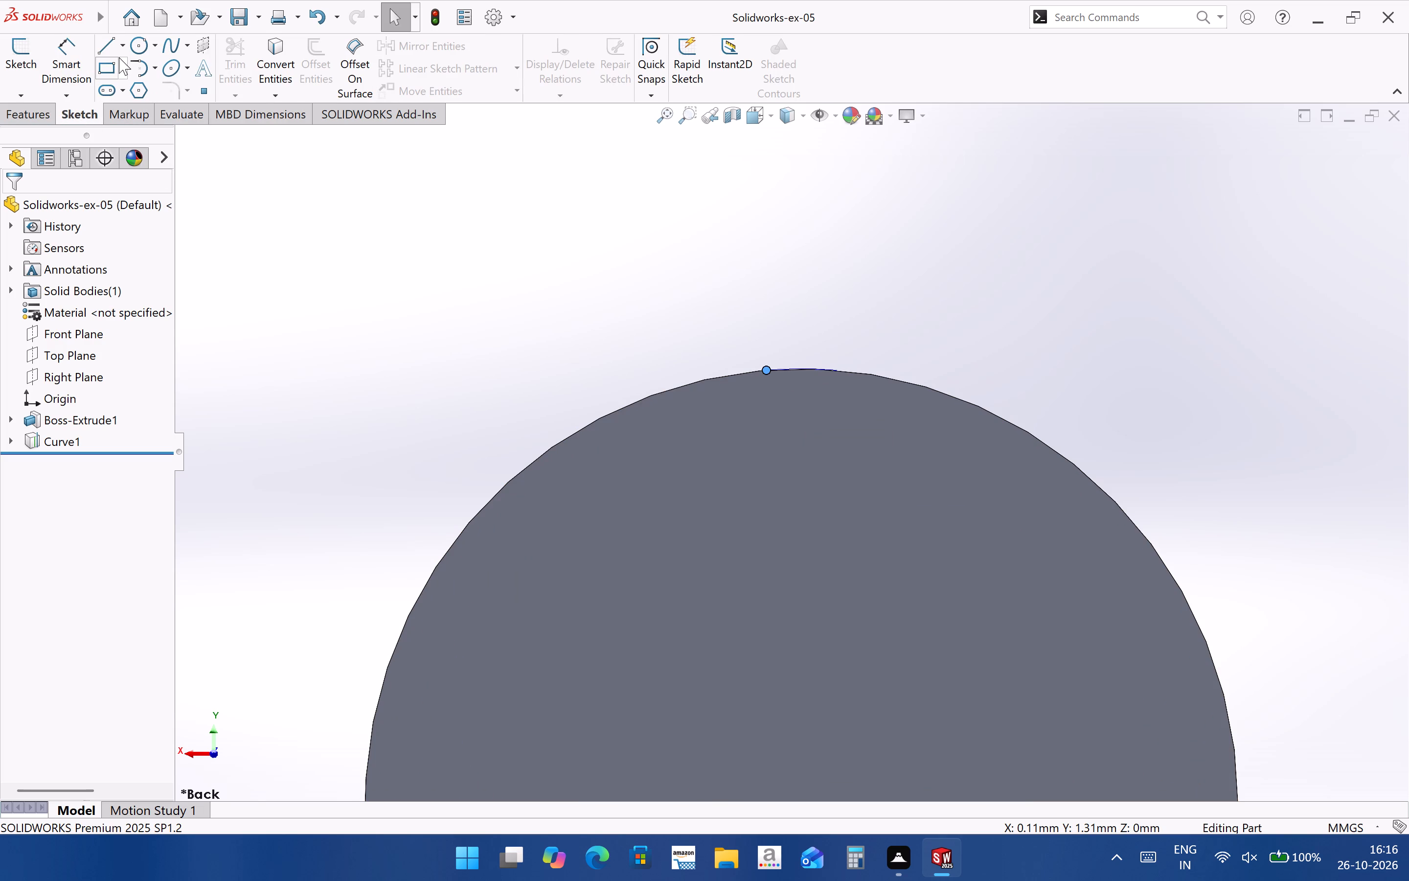
click(111, 51)
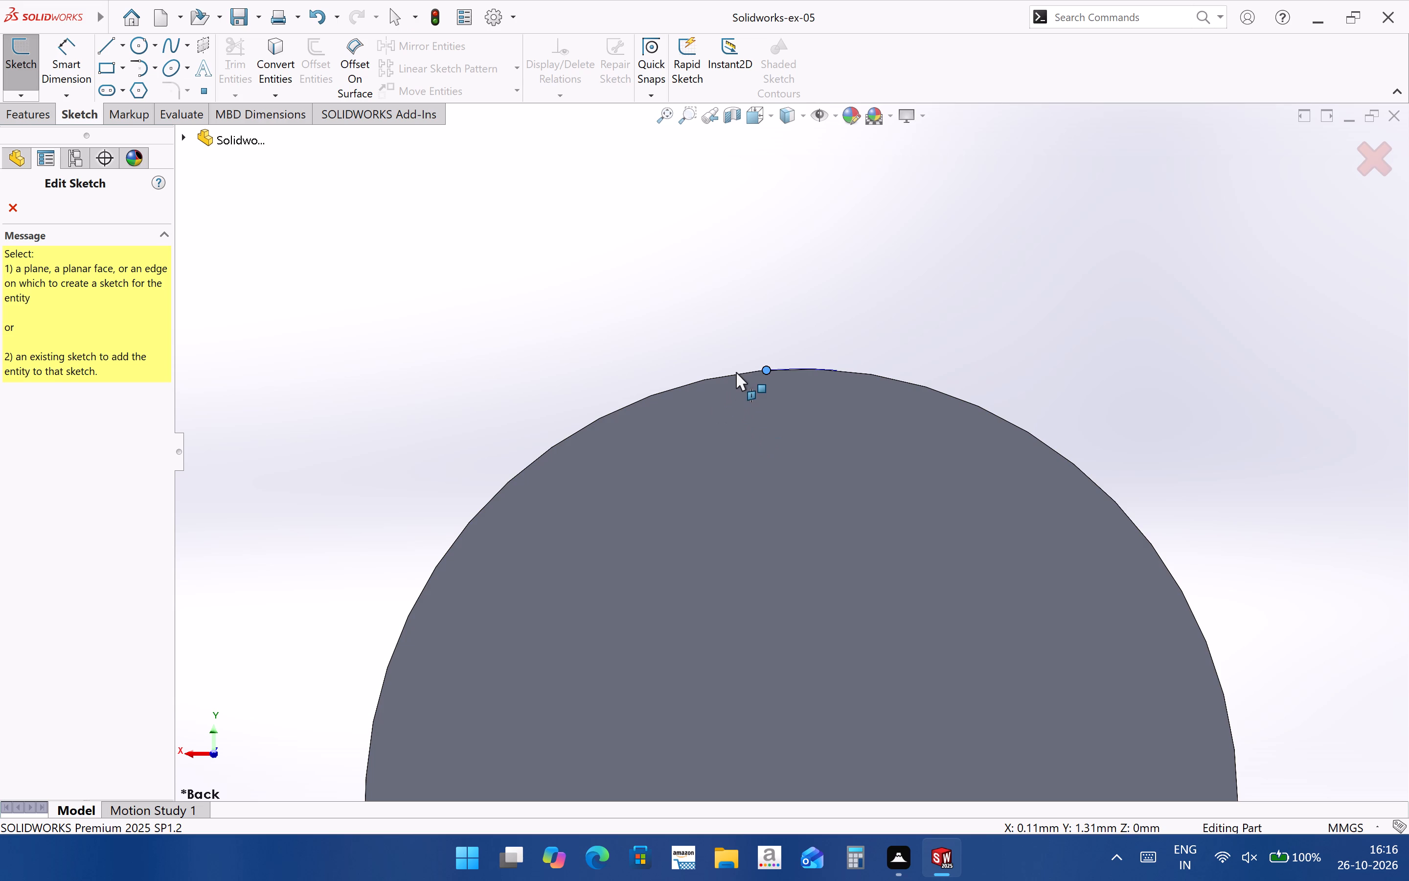
click(757, 410)
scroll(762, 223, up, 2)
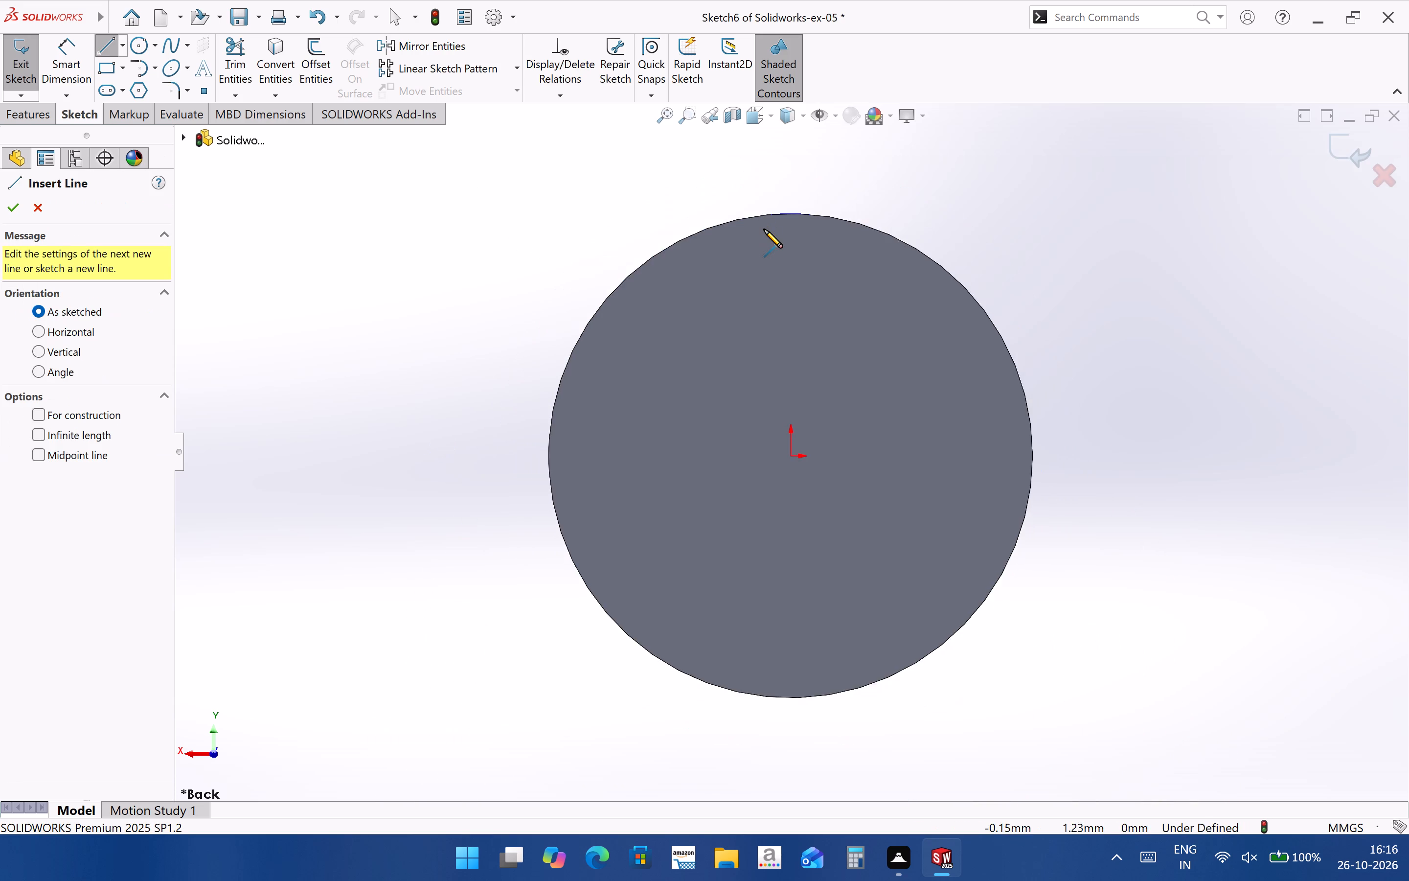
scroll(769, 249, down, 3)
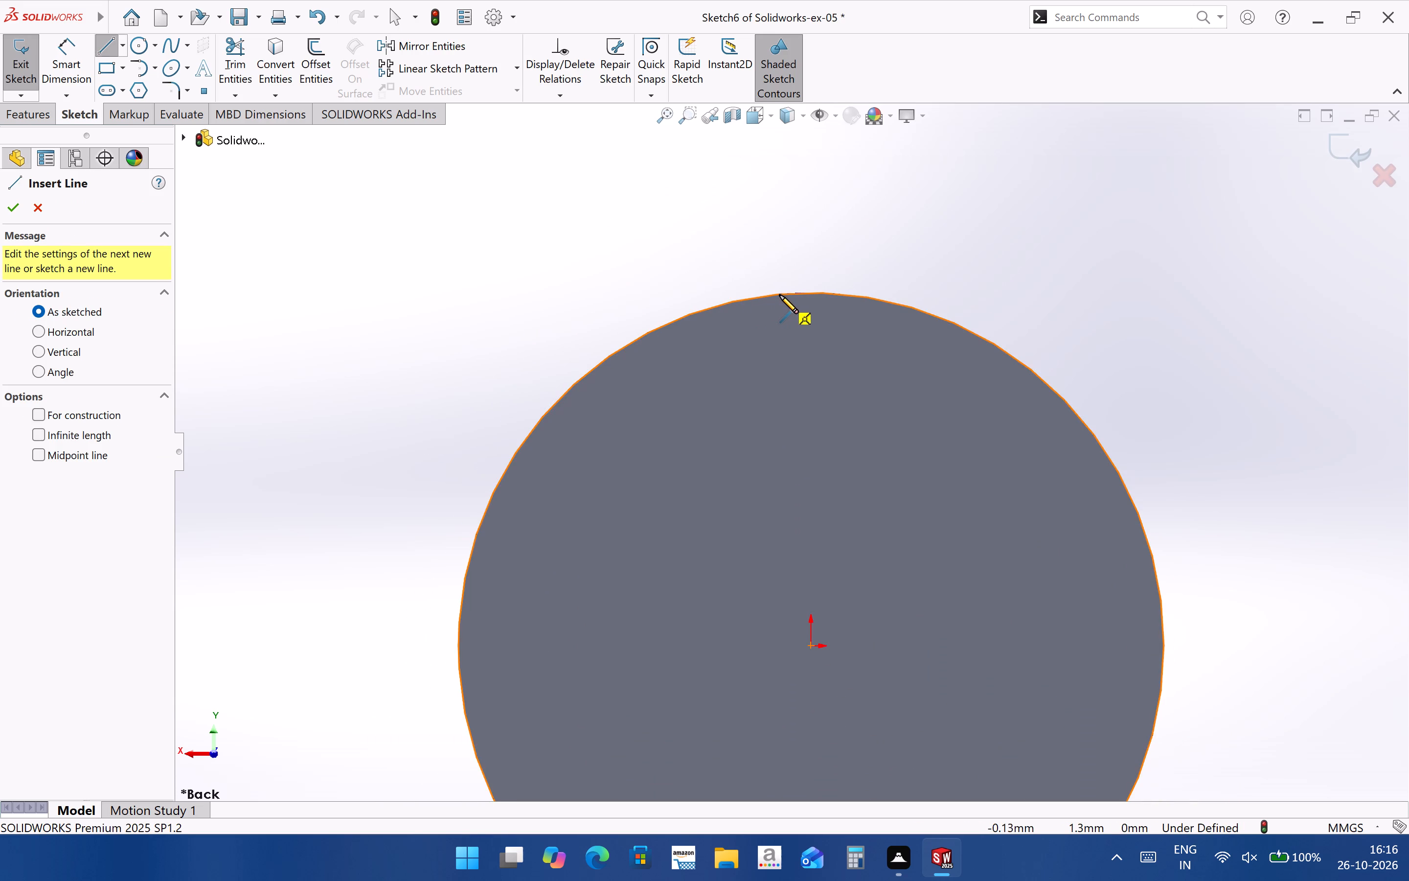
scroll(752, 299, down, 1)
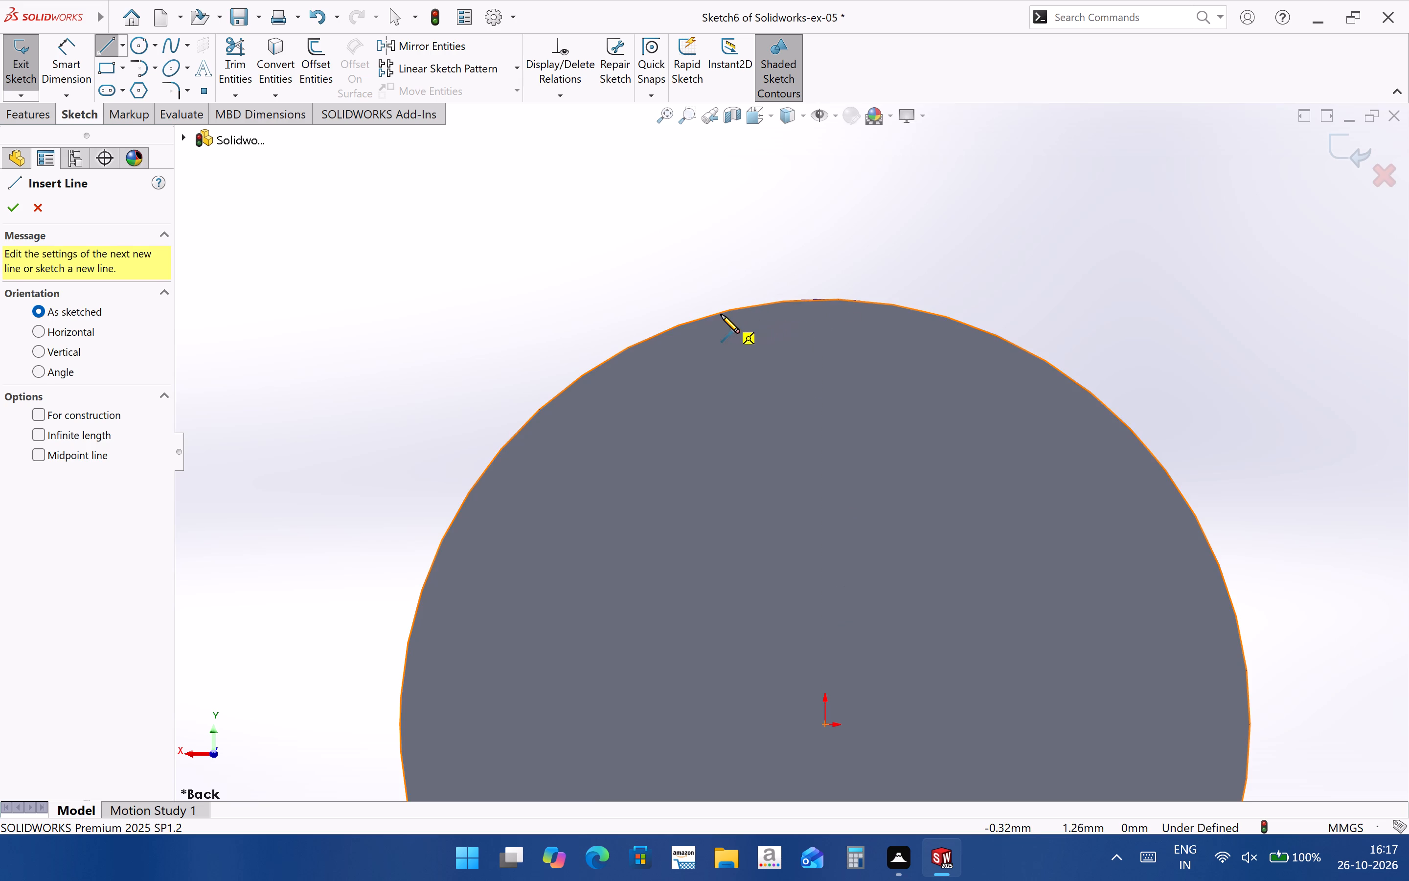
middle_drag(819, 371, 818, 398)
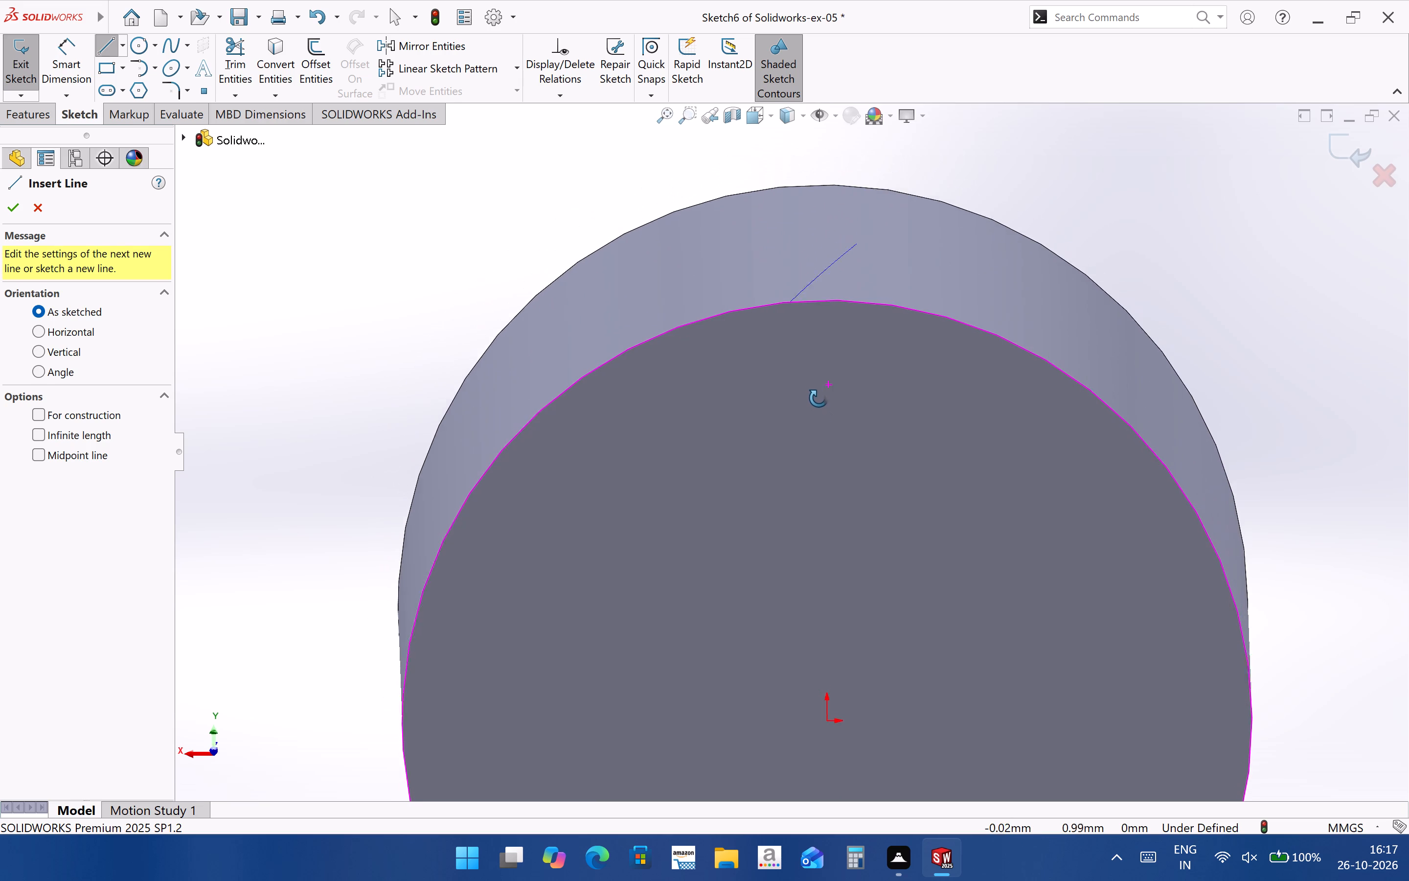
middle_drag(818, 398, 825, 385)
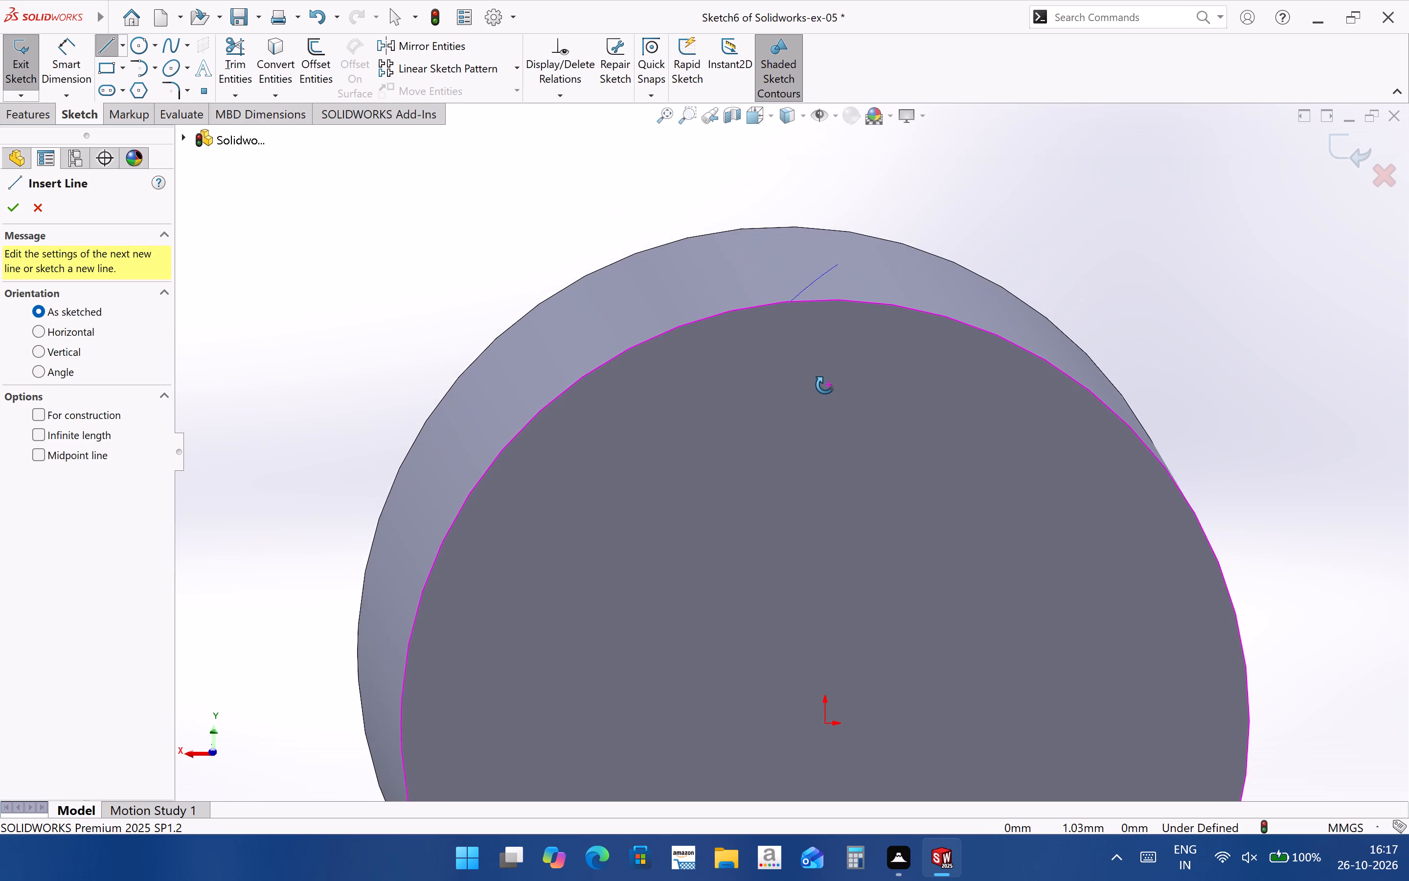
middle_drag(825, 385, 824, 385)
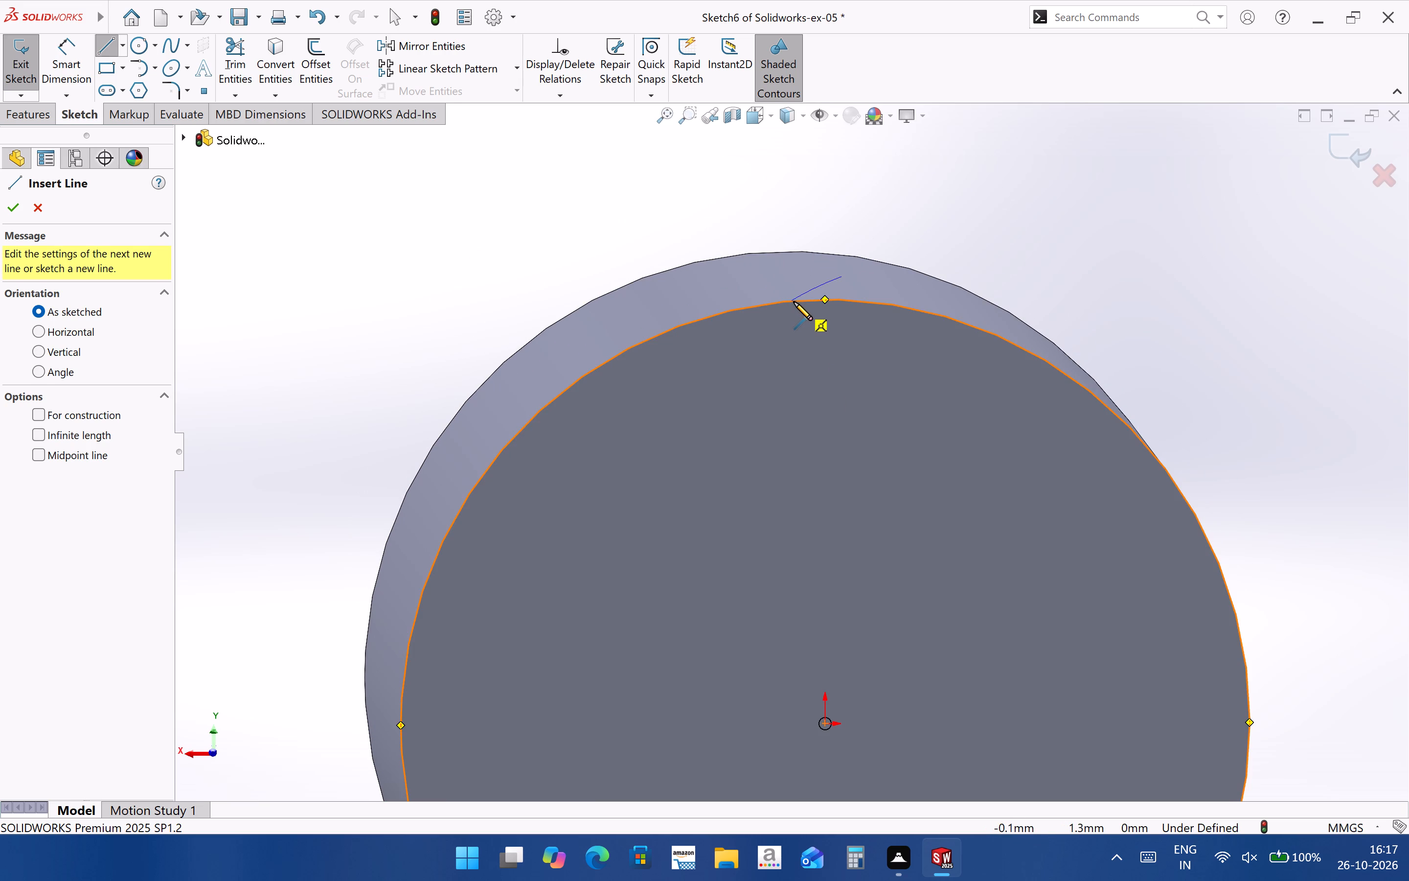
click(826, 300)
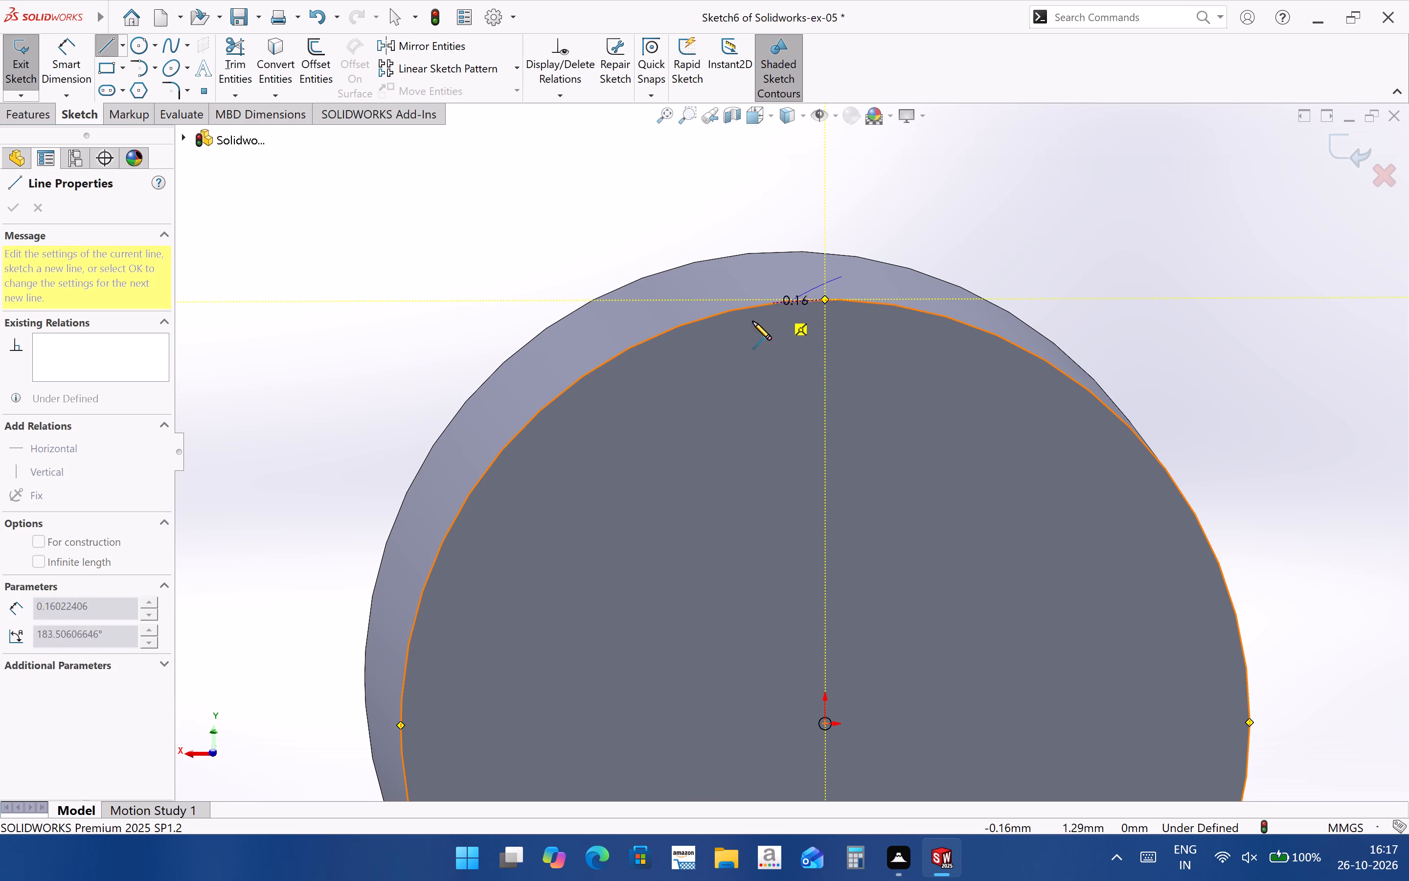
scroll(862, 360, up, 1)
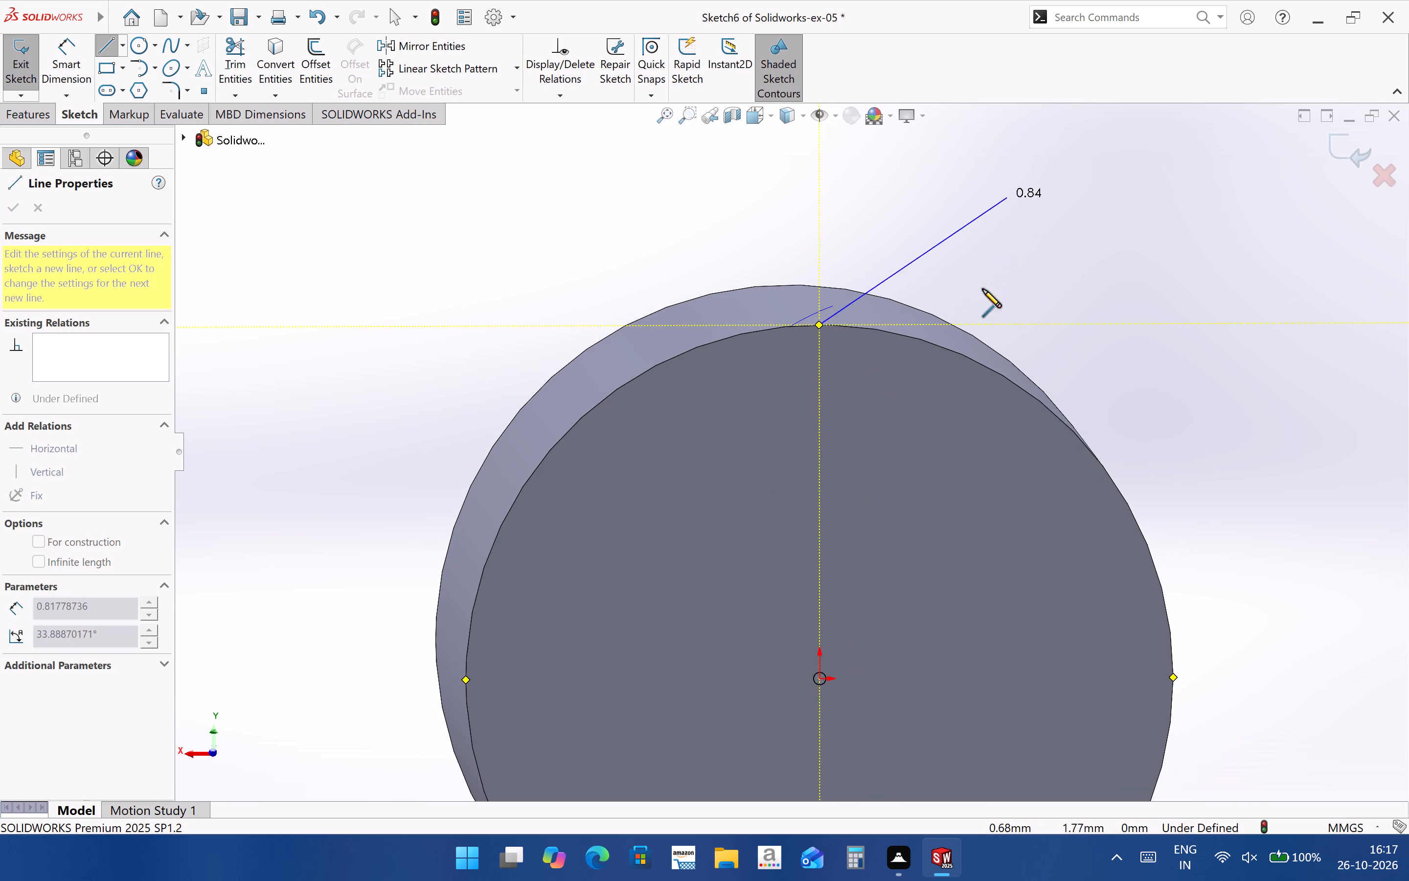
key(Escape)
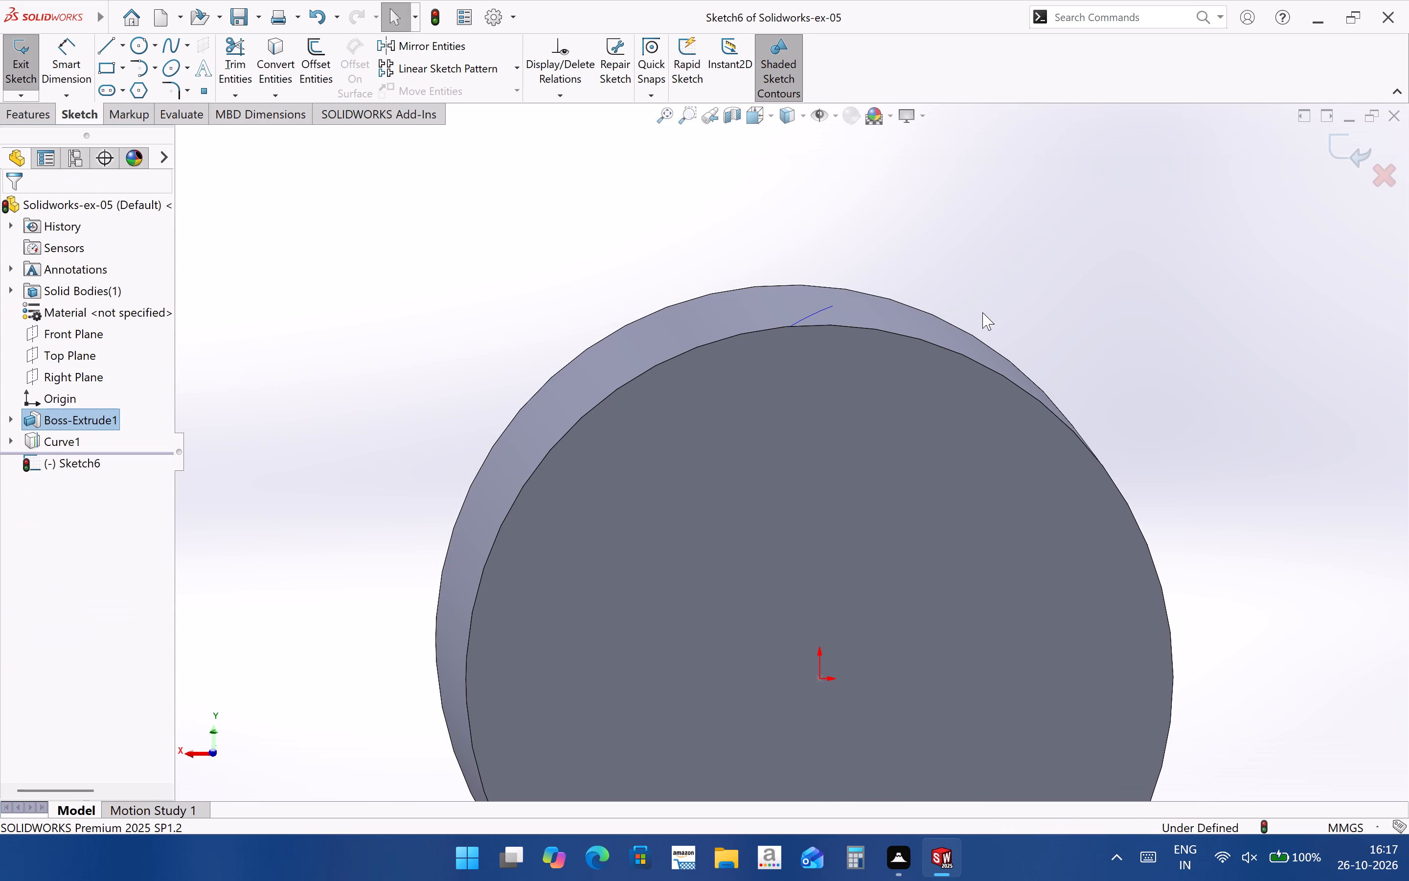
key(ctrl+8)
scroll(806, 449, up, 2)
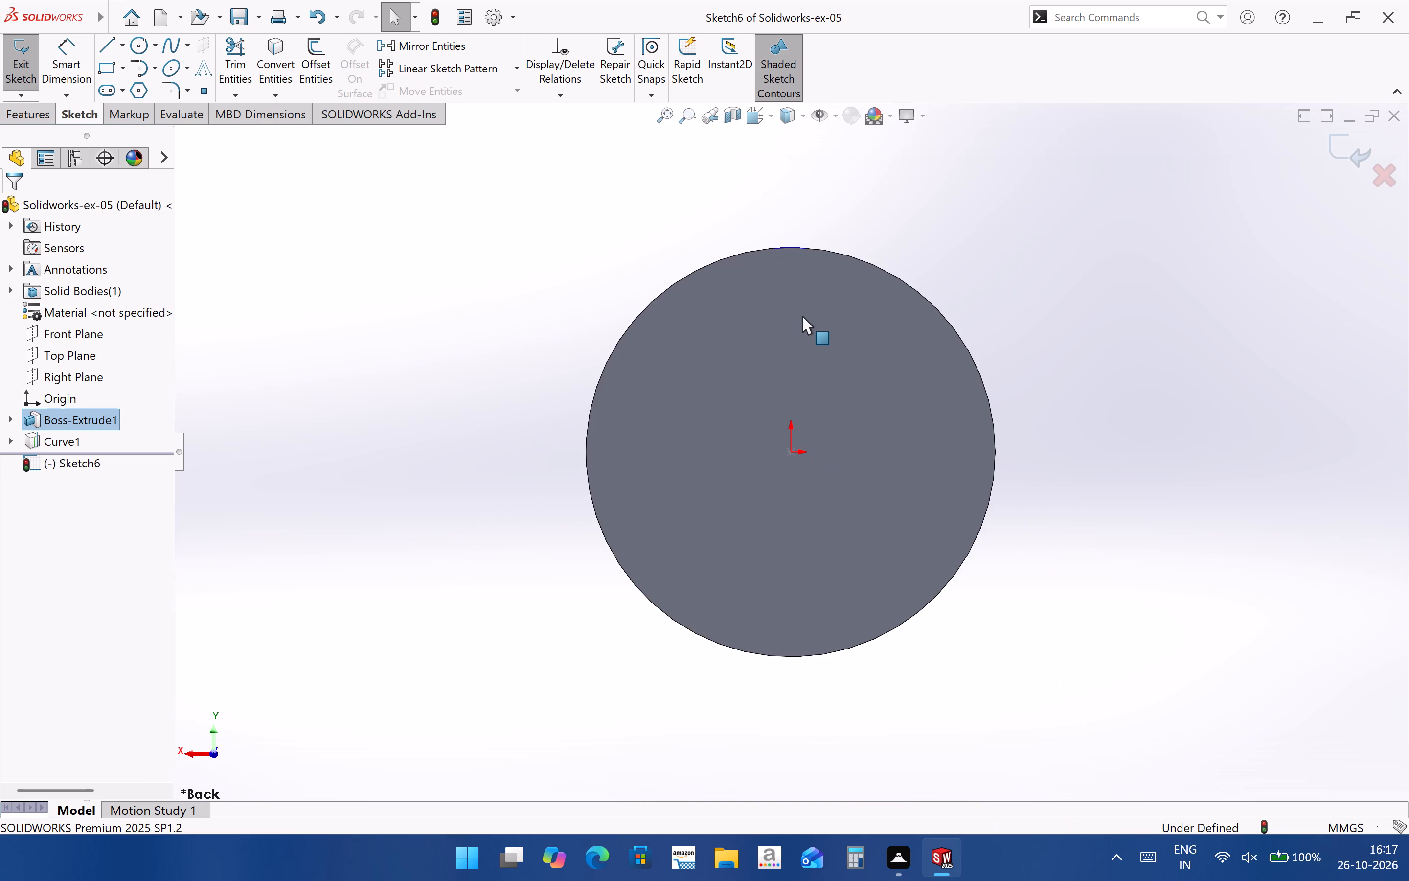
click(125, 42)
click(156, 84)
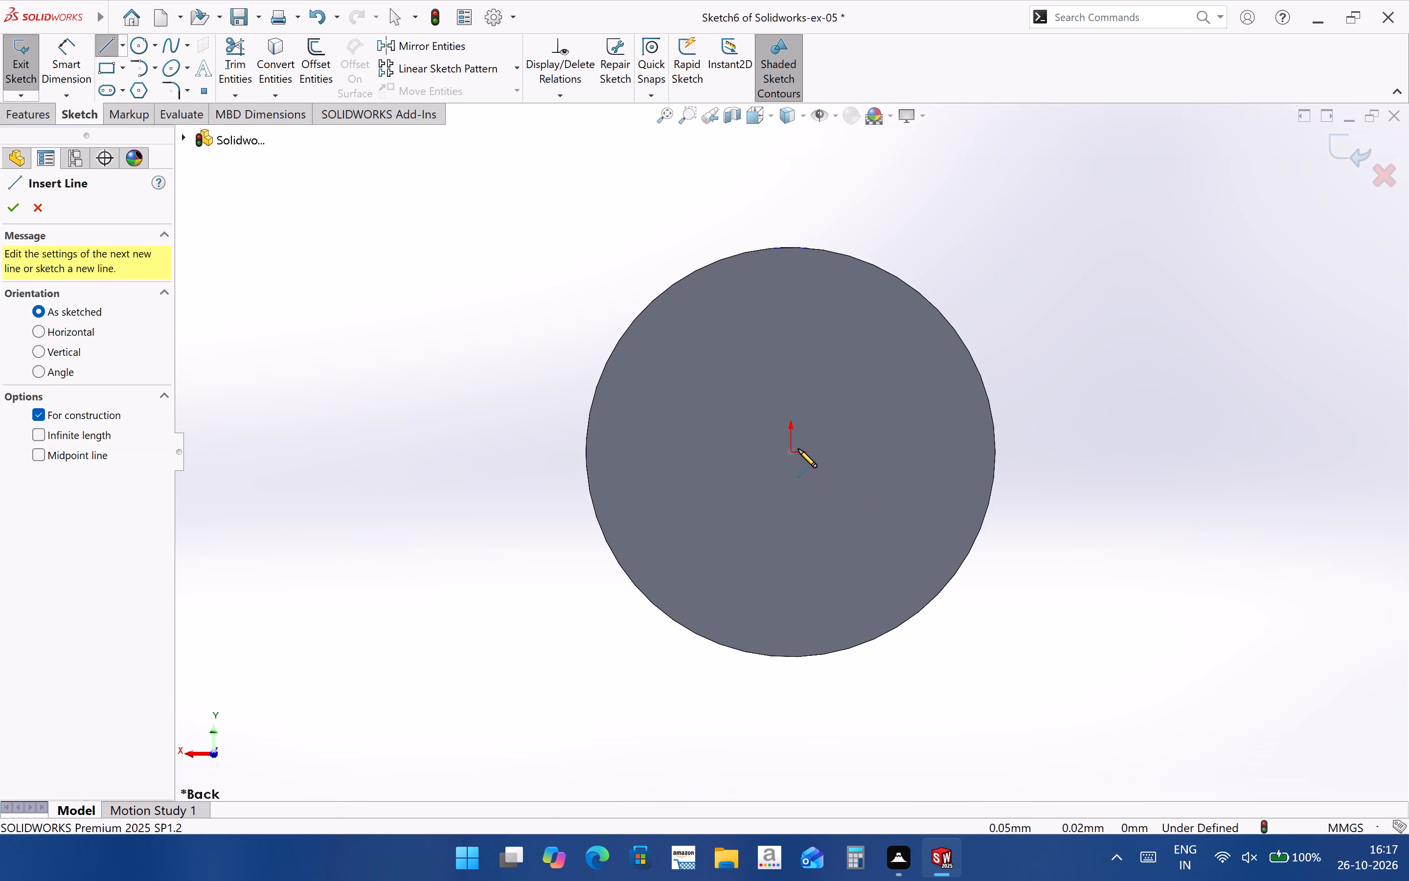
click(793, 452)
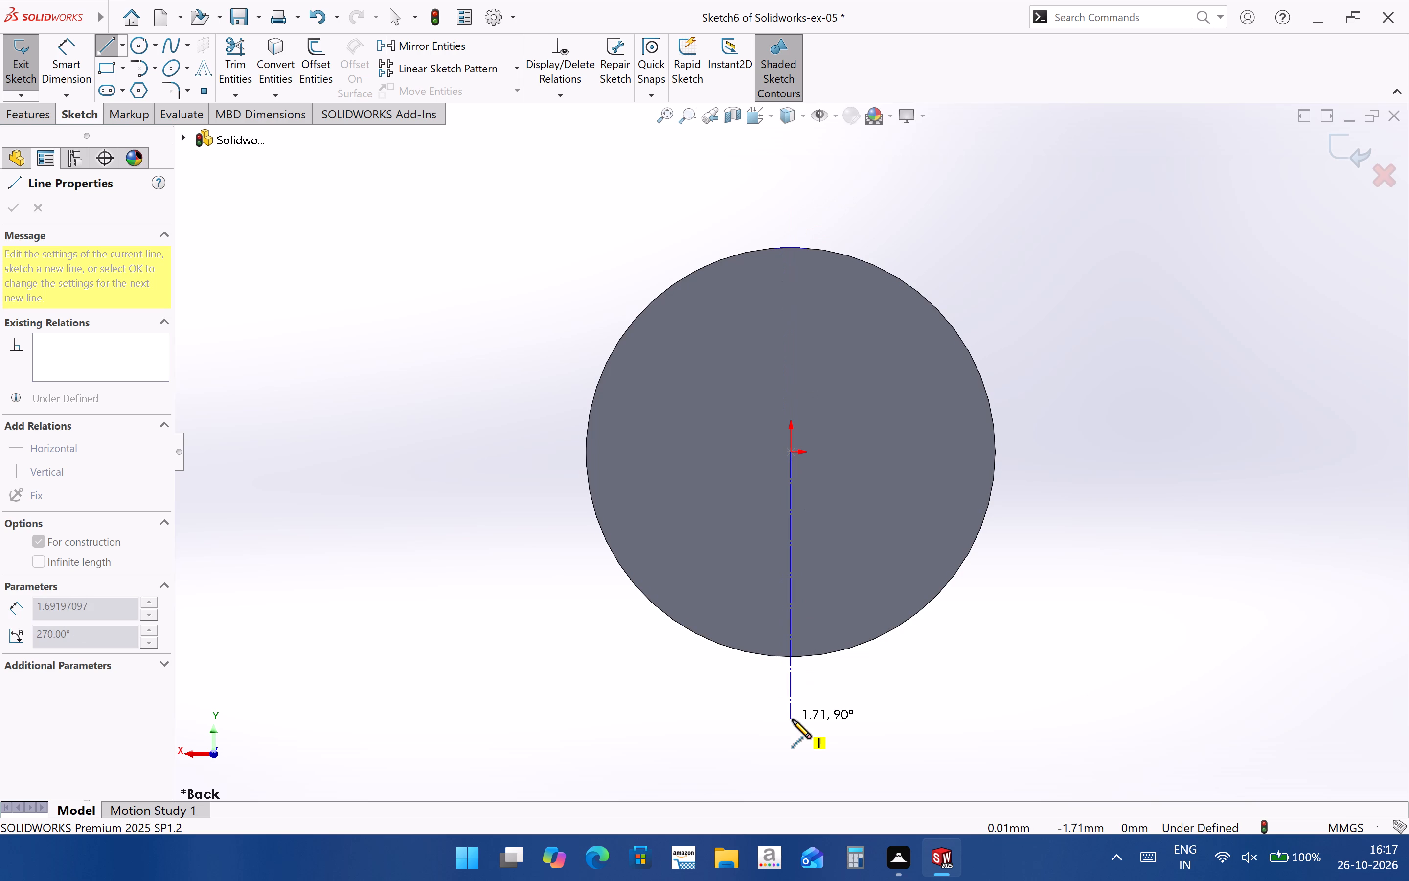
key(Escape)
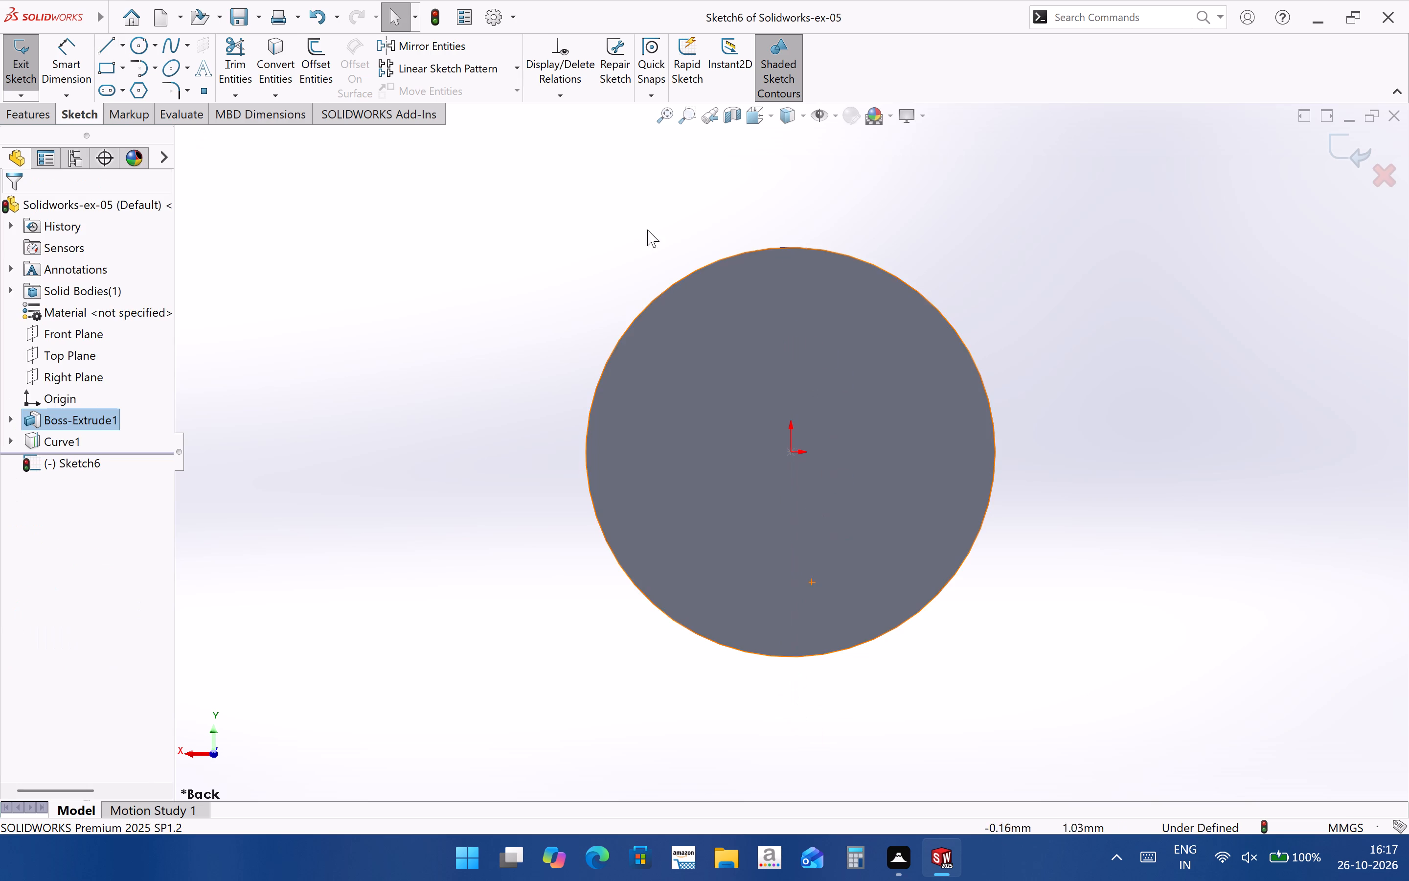
Draw a vertical centerline through the origin, extending past the rim both above and below the end face.
click(126, 54)
click(137, 92)
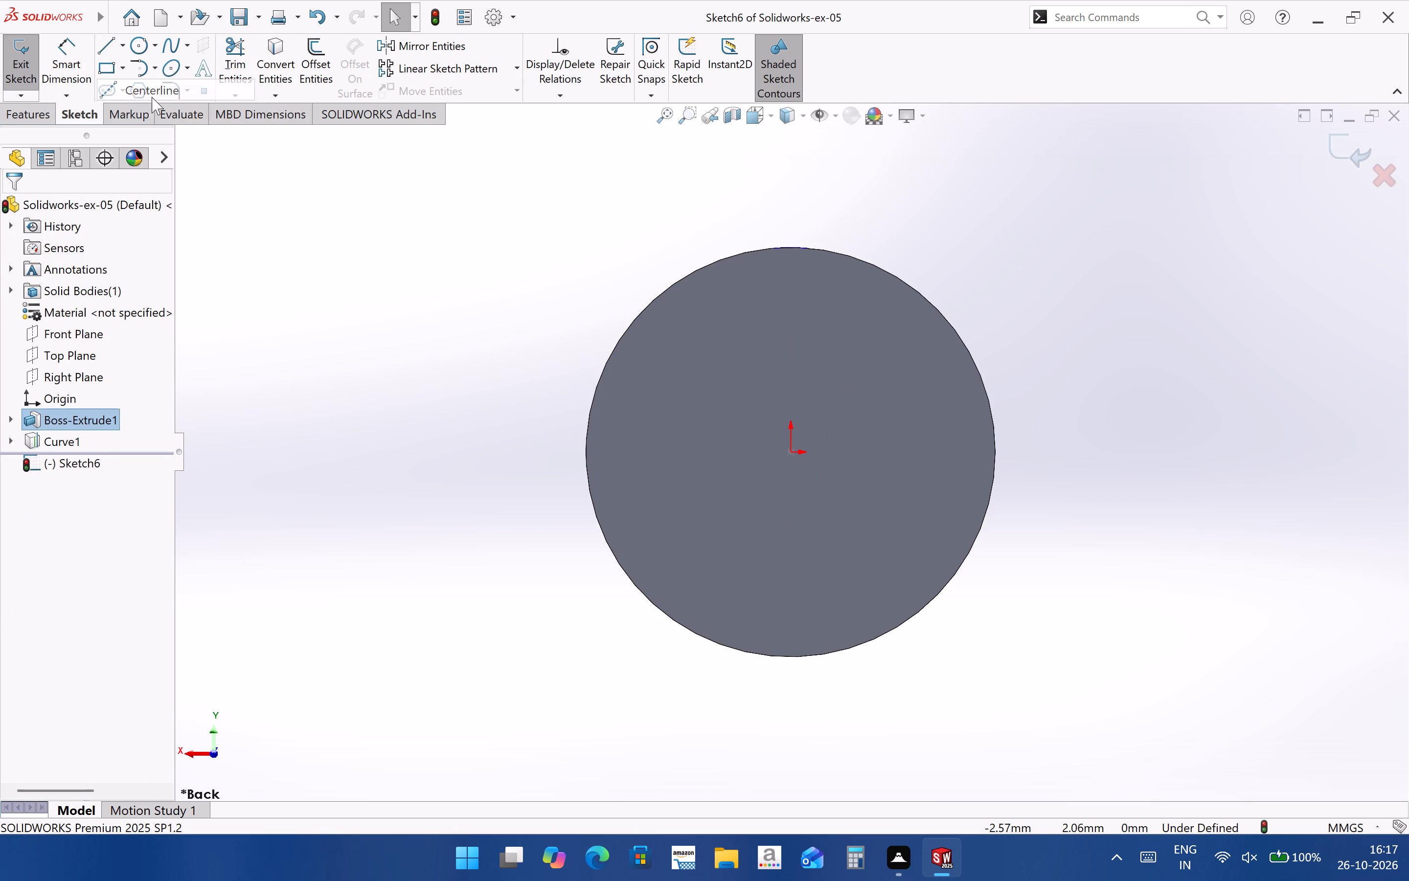
click(790, 179)
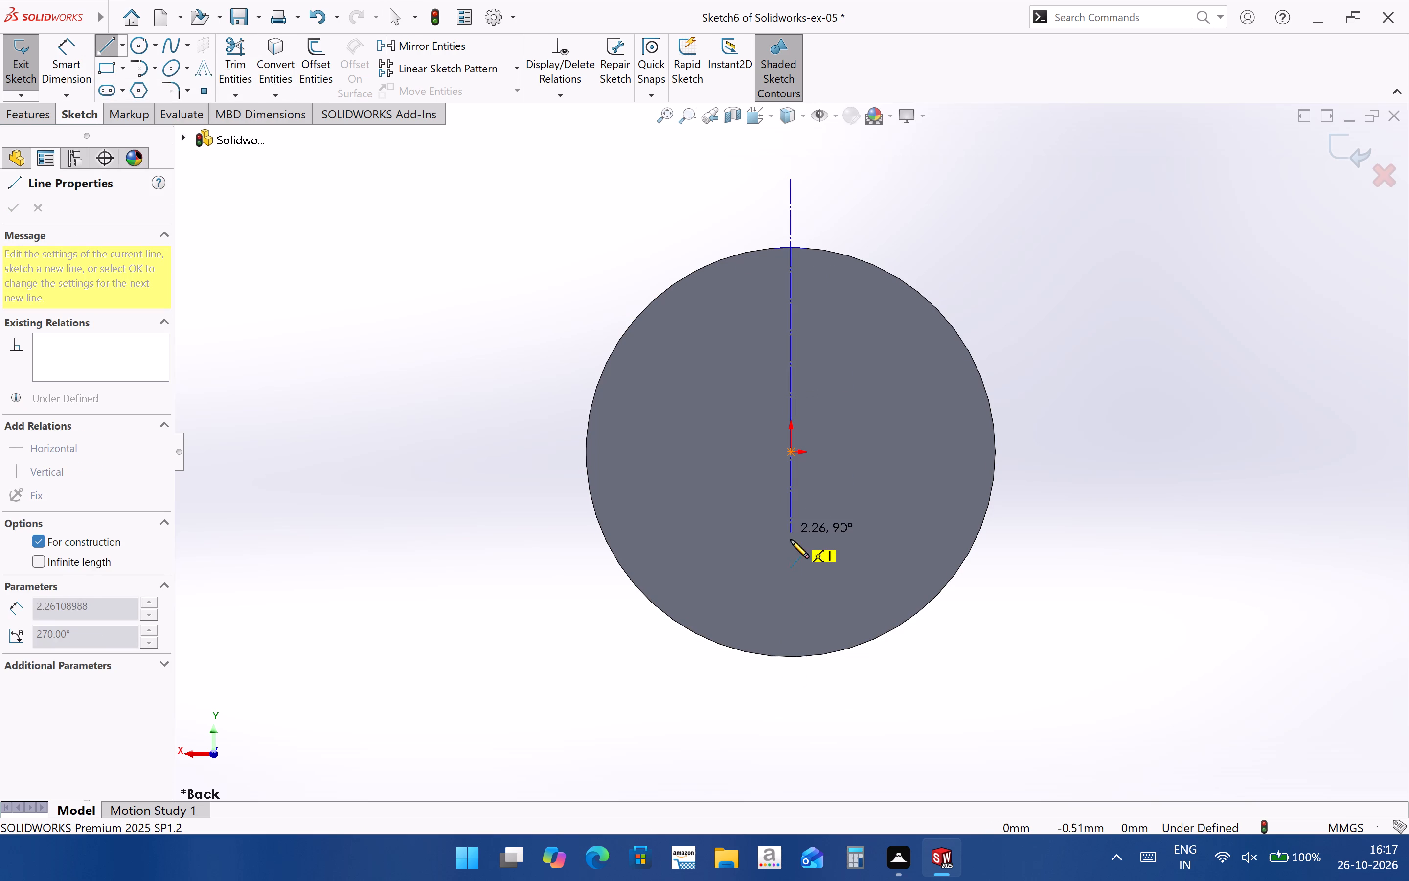
click(788, 723)
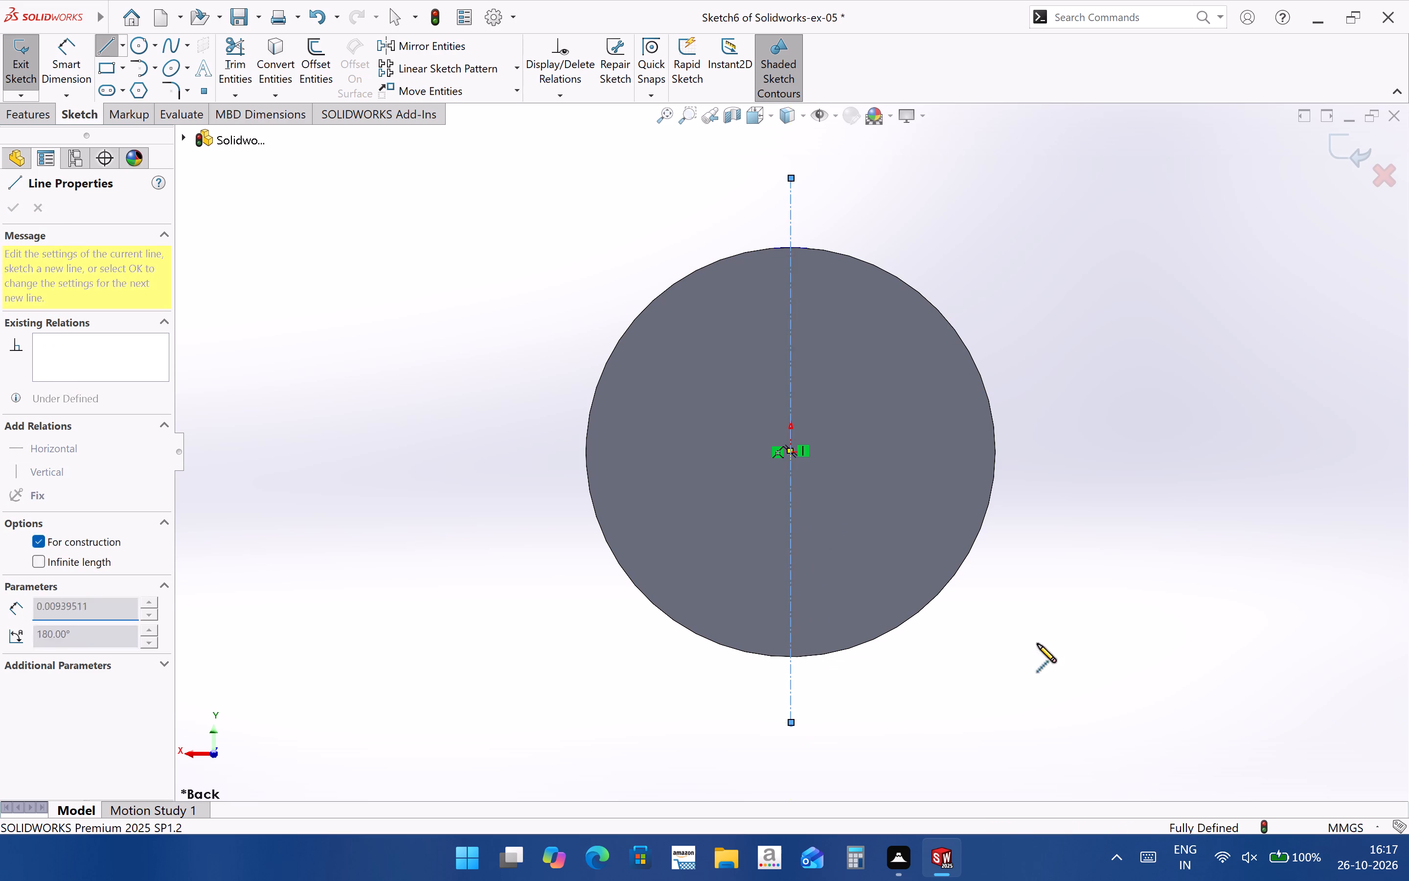
key(Escape)
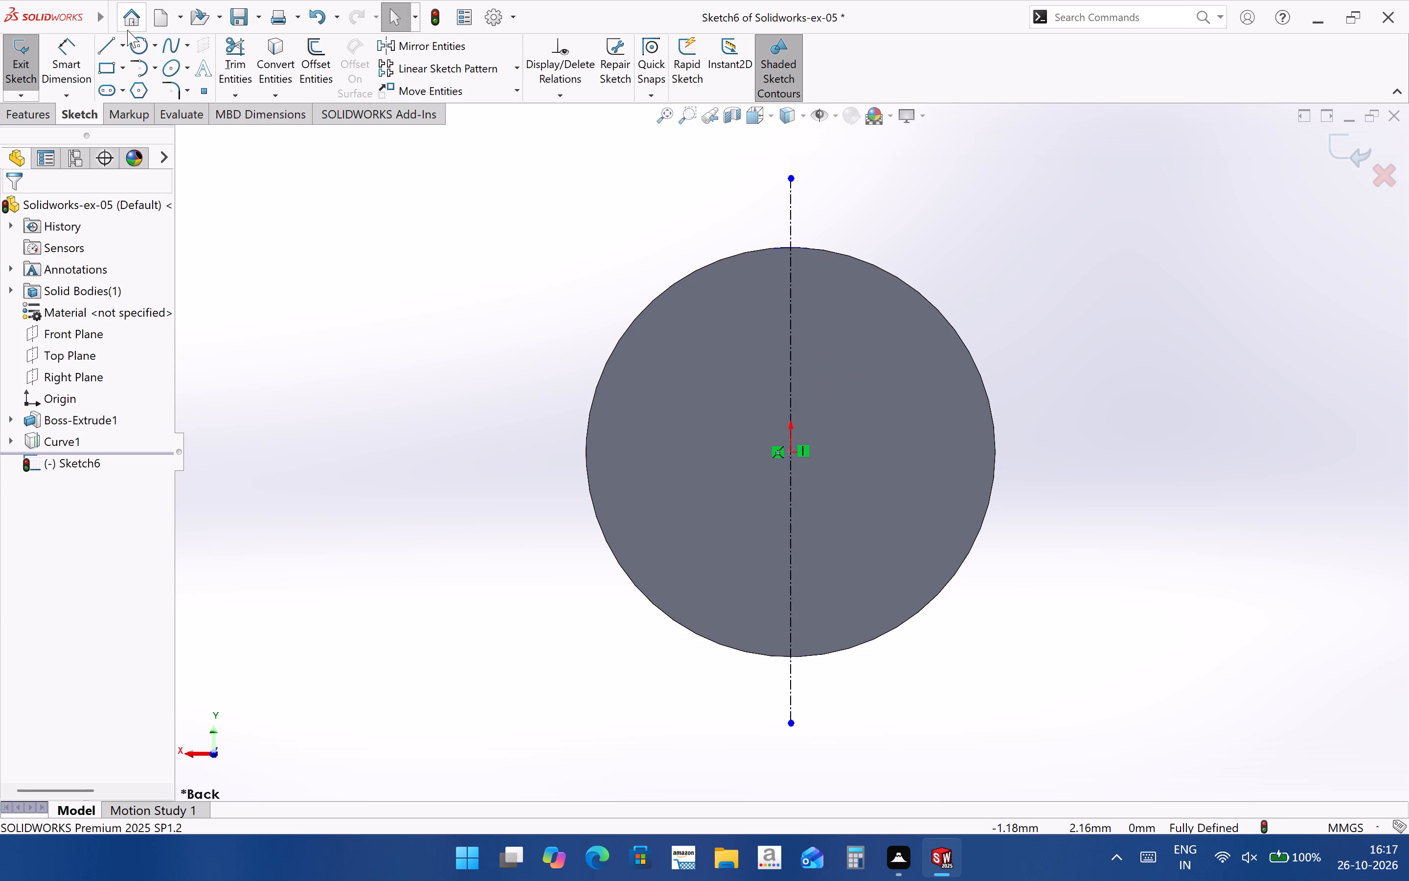
Draw a slanted centerline about 1.75 mm long from the origin past the upper rim, about 13° from the vertical centerline.
click(120, 46)
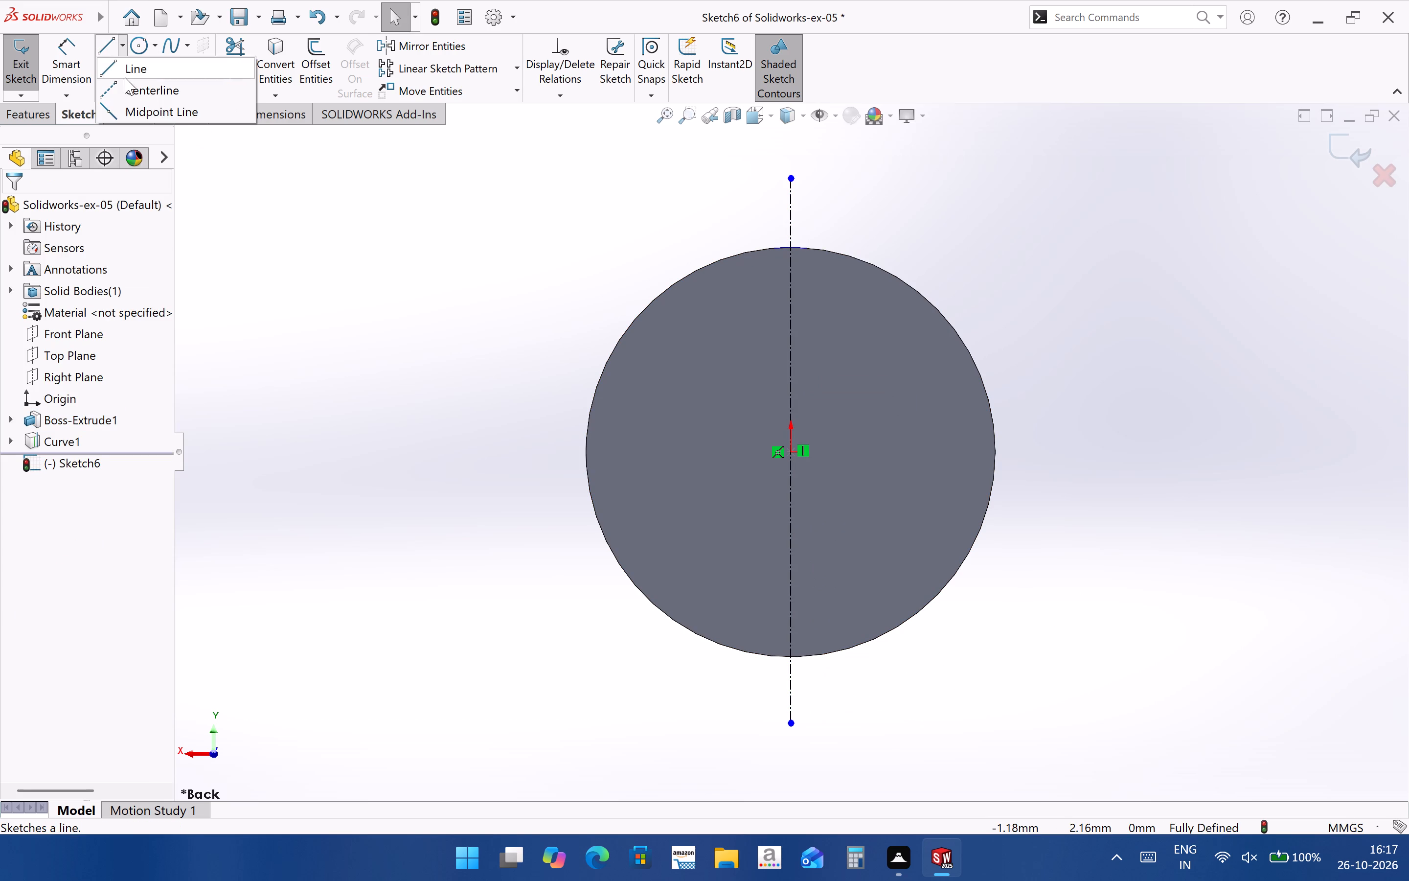
click(134, 92)
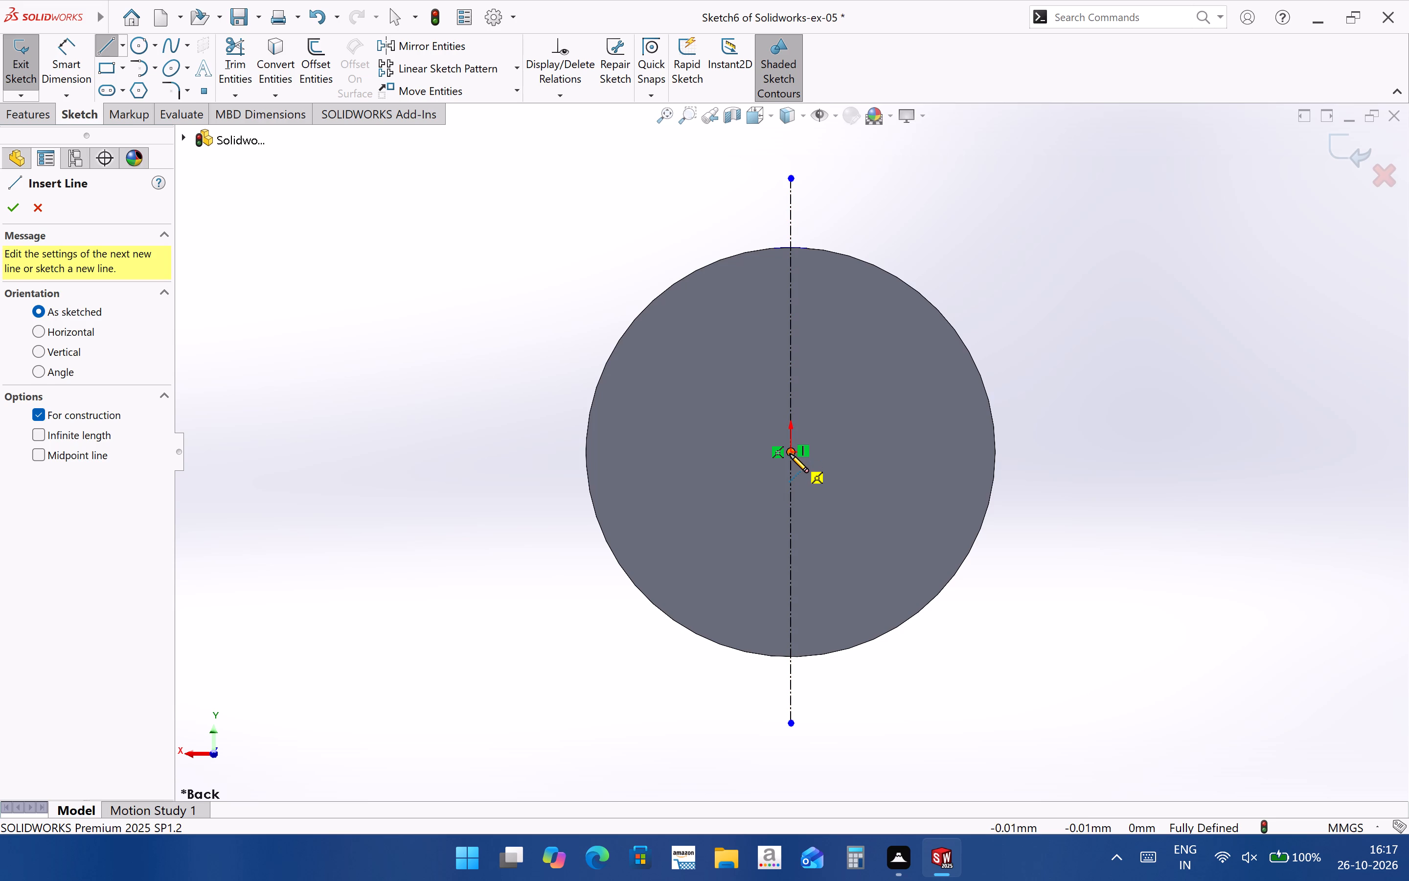
click(790, 454)
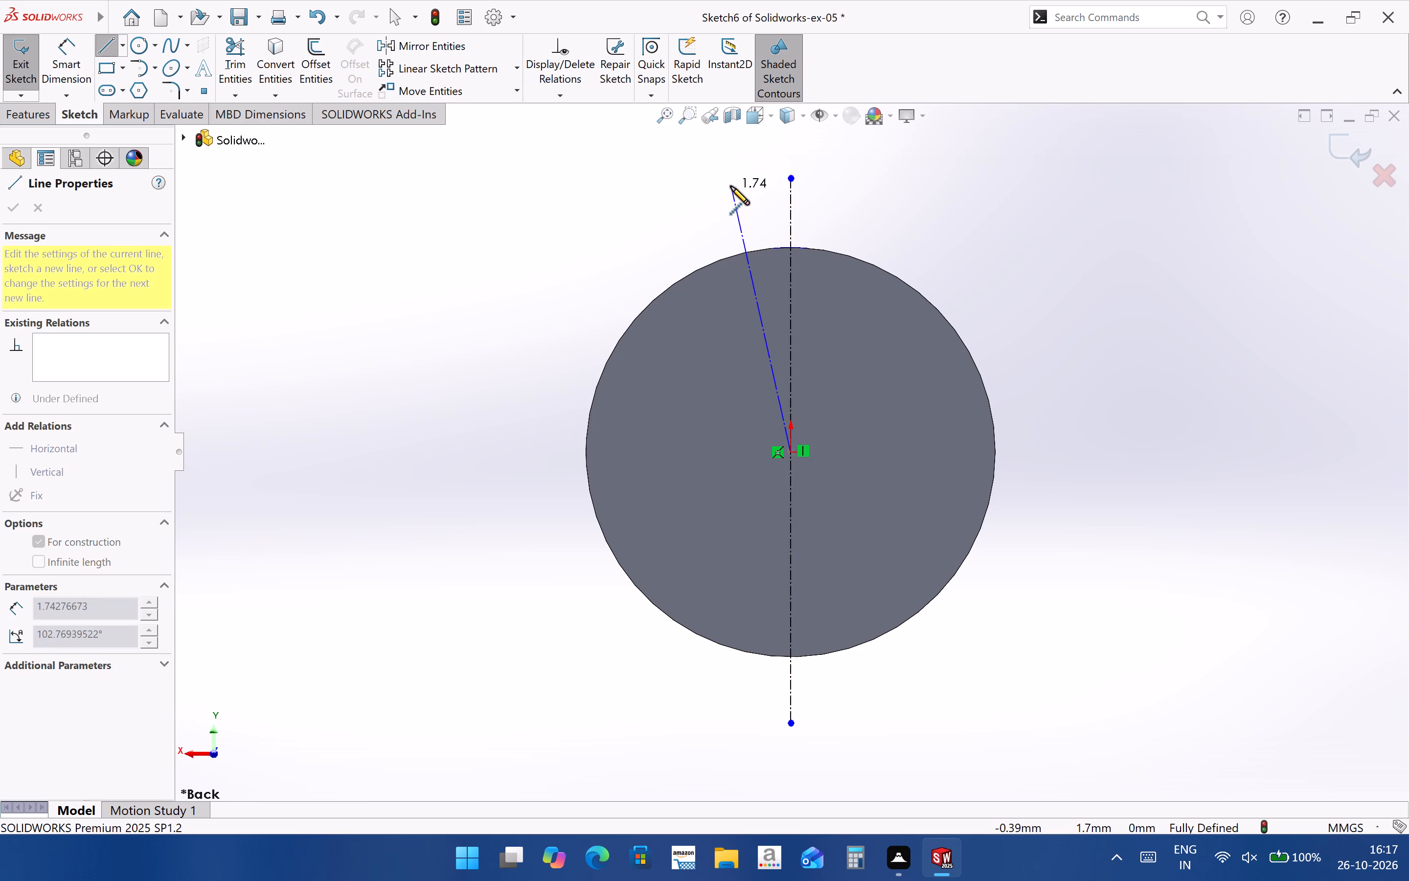
click(730, 186)
key(Escape)
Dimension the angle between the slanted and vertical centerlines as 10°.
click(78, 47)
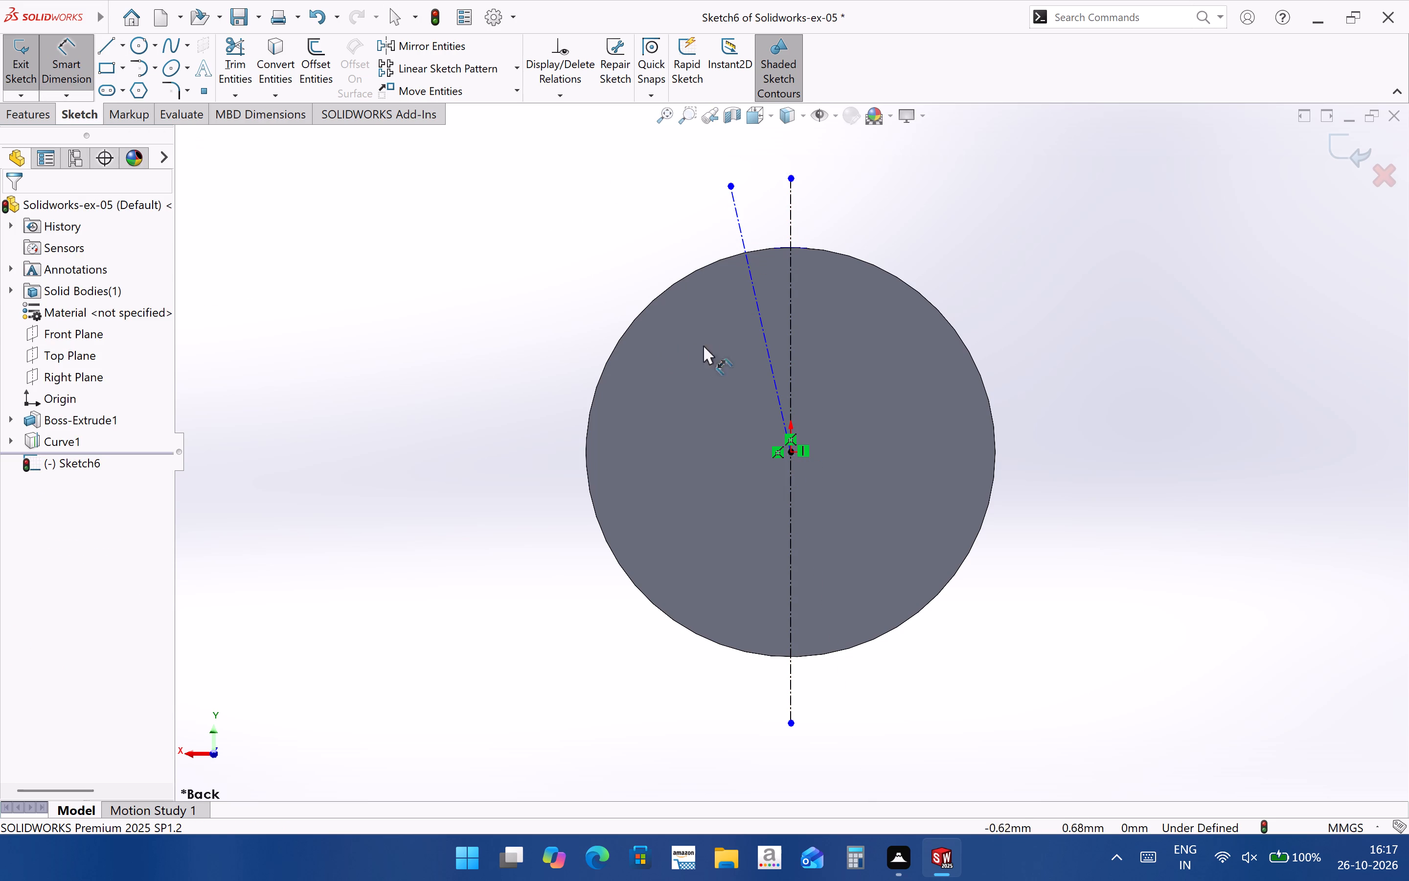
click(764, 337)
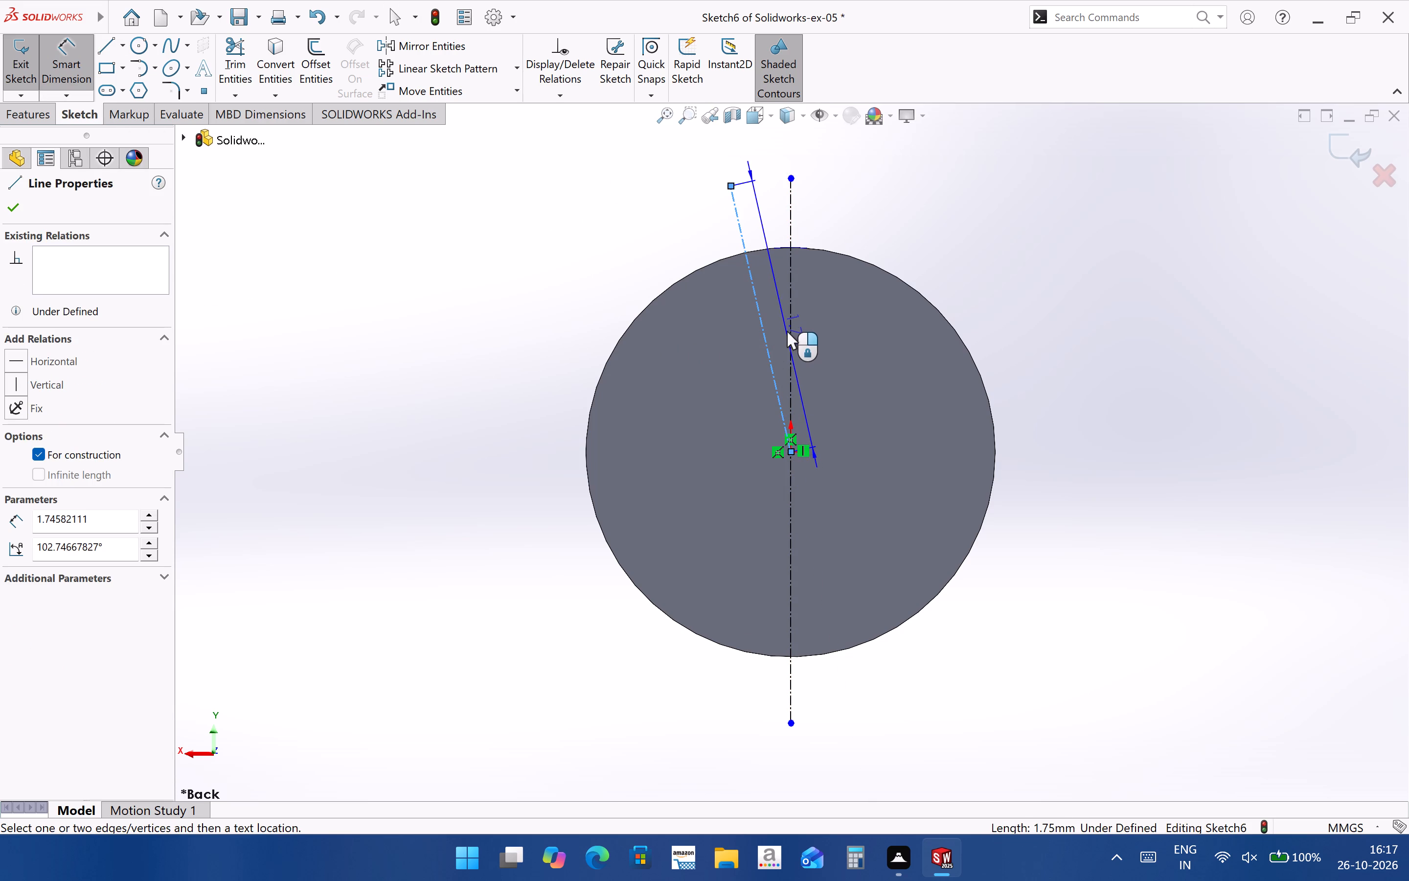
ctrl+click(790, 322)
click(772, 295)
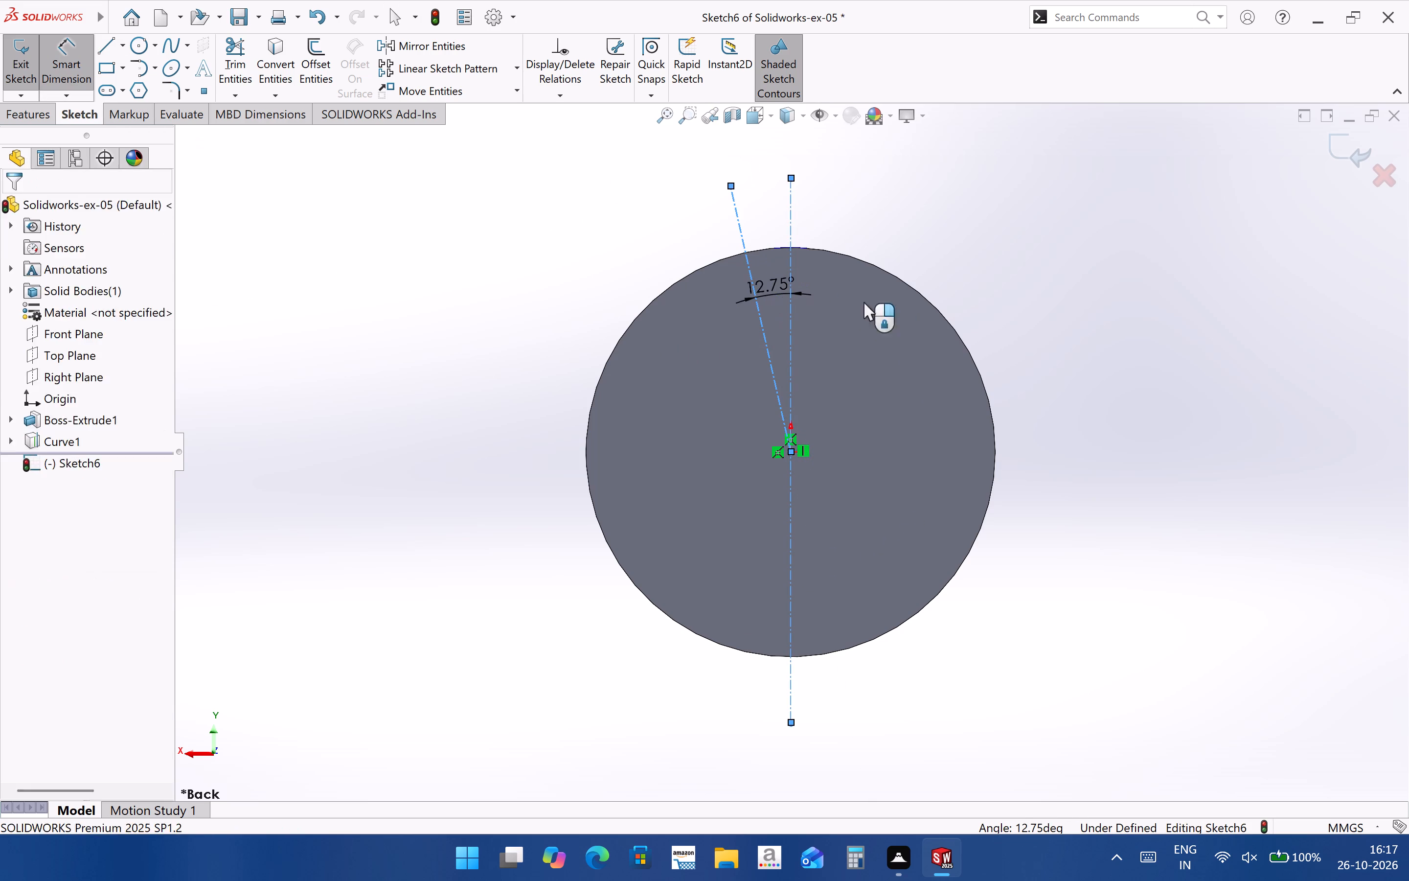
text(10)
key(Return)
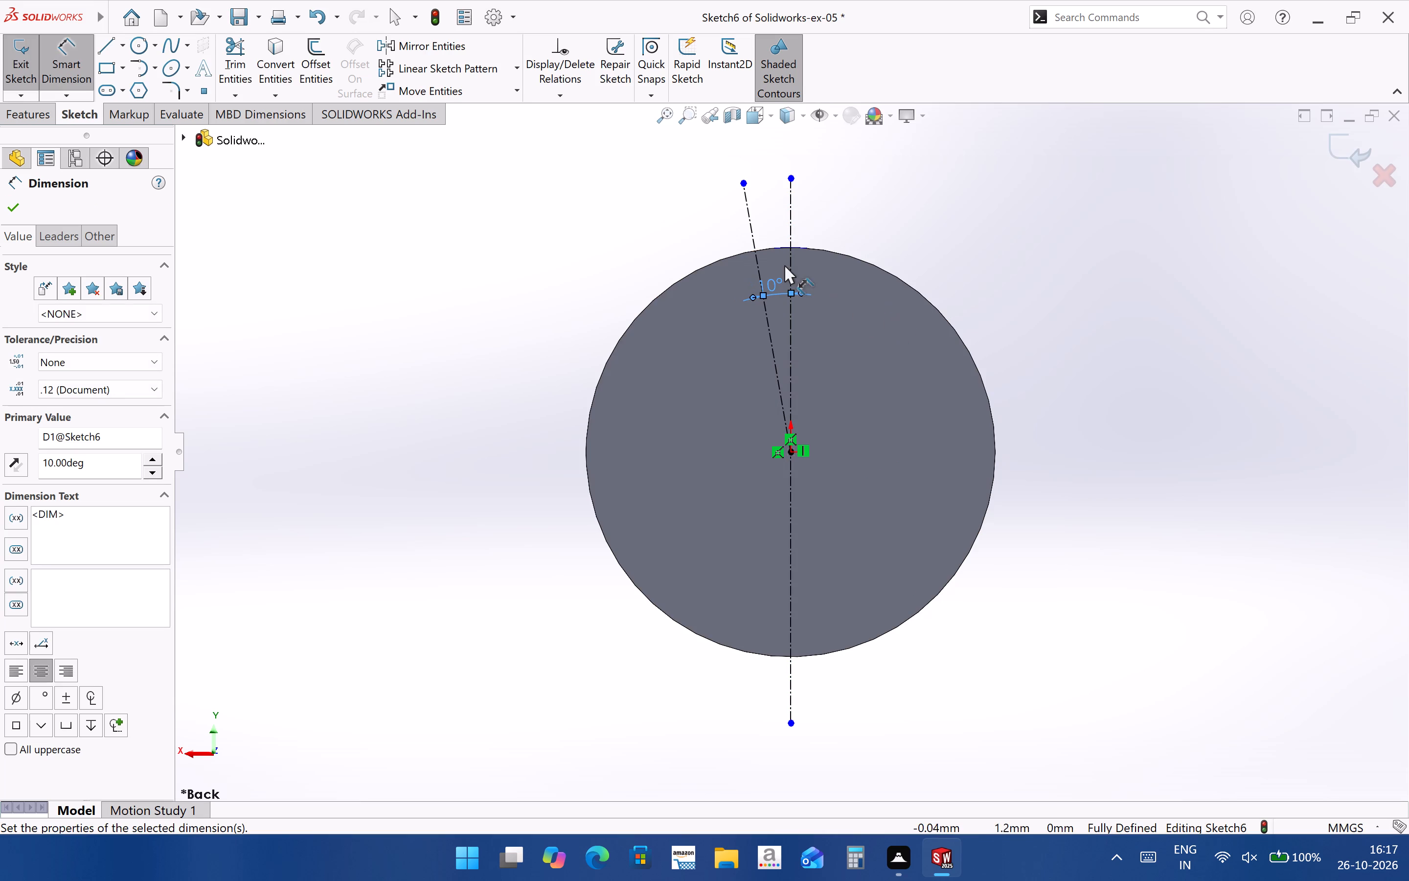
Add a perpendicular relation between the projected curve's edge and the slanted centerline.
scroll(784, 265, down, 3)
middle_drag(783, 278, 810, 324)
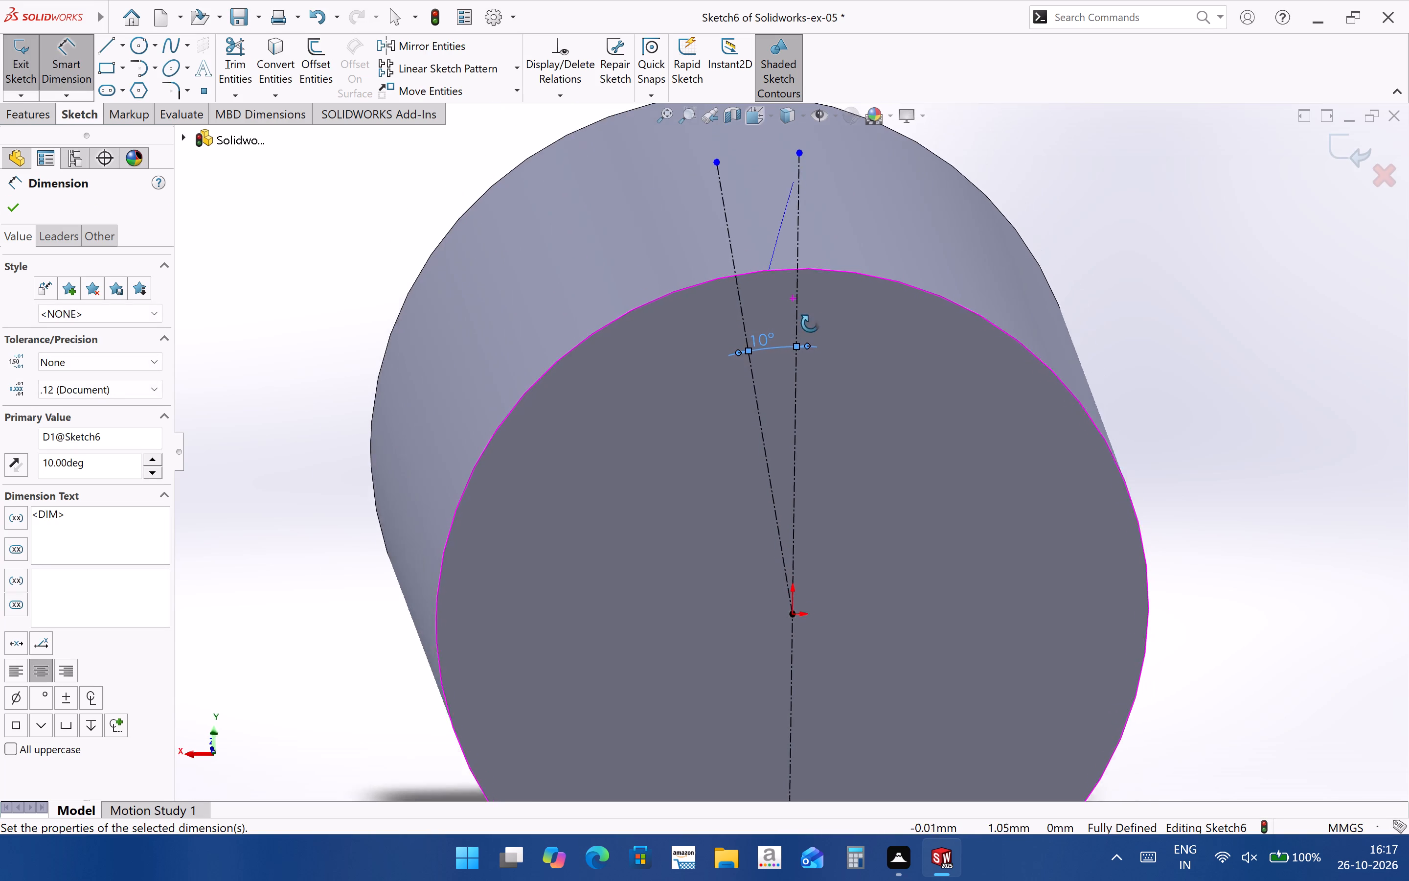
middle_drag(810, 324, 820, 378)
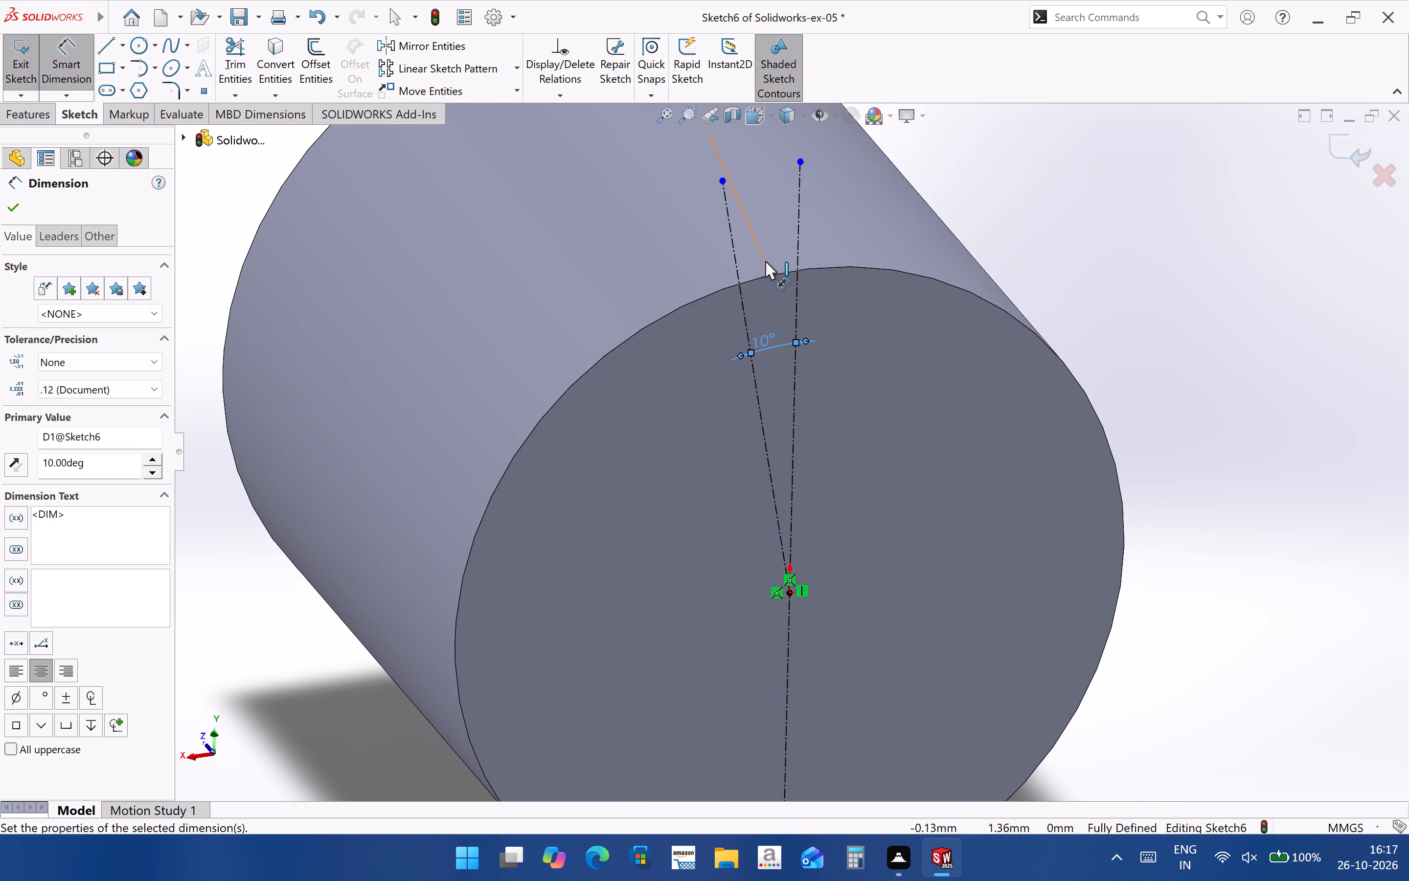
key(Escape)
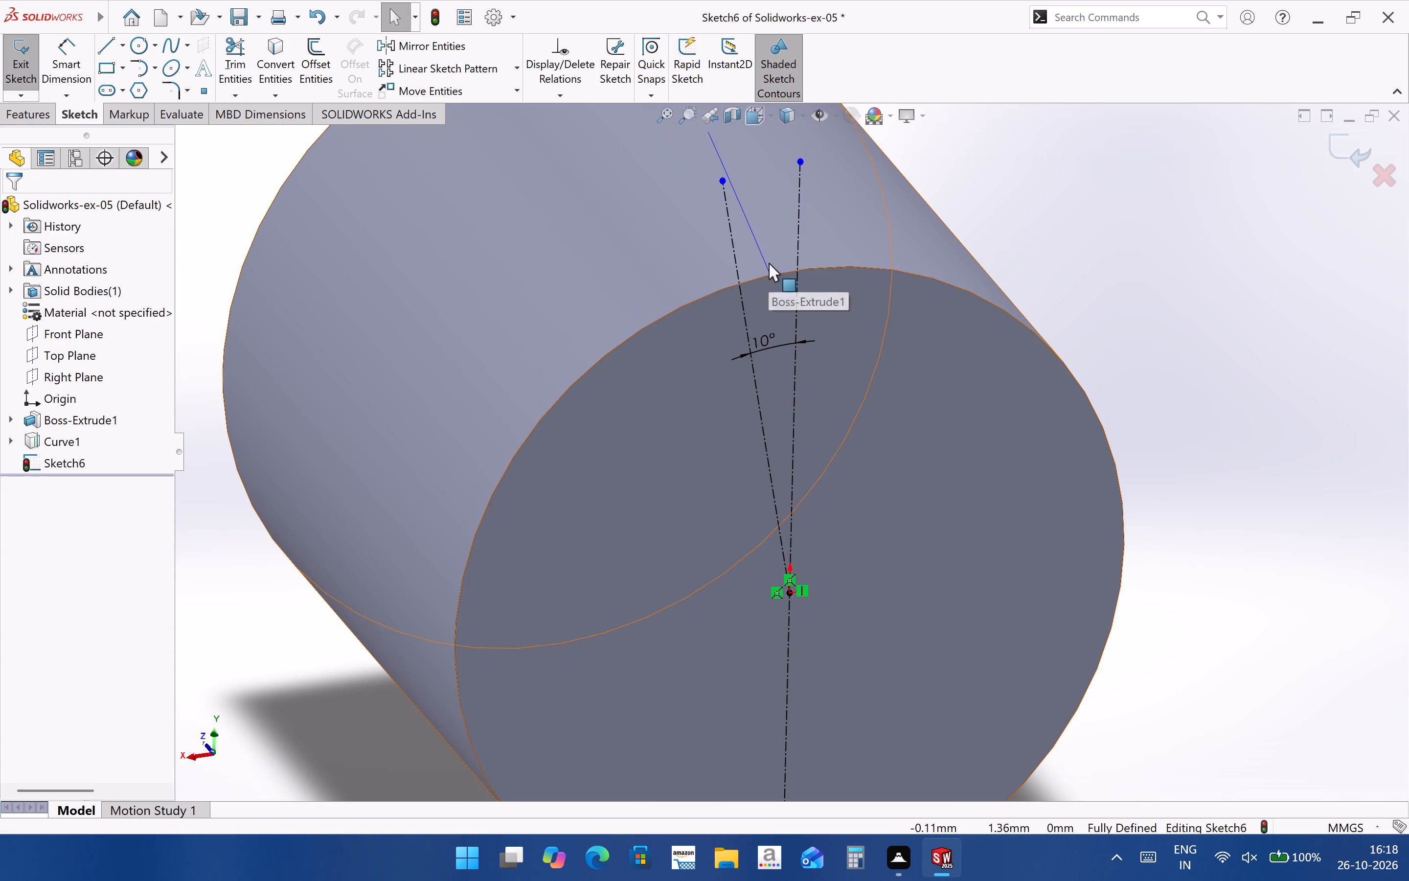
click(765, 262)
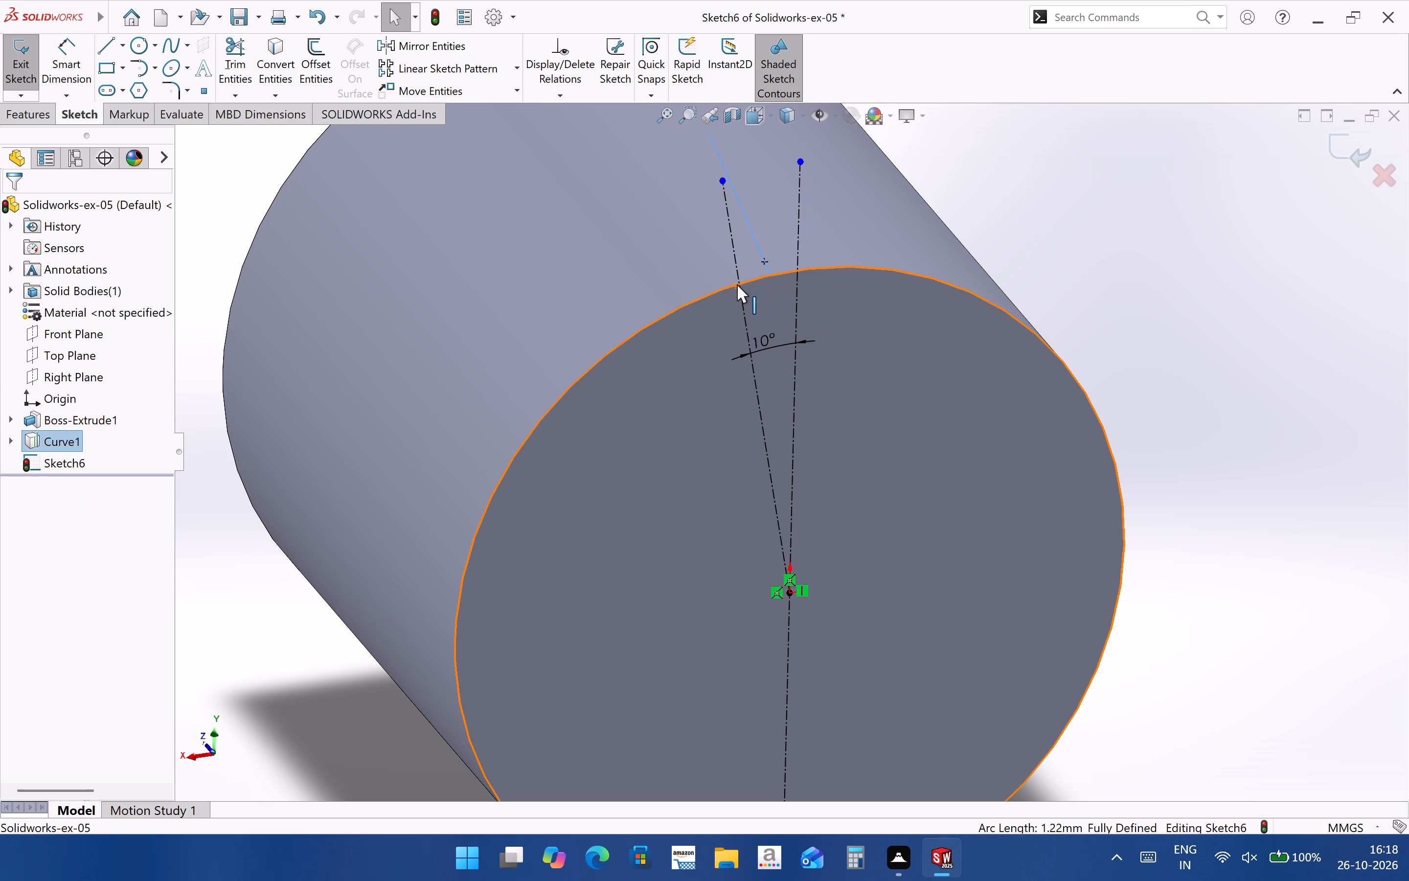
ctrl+click(738, 284)
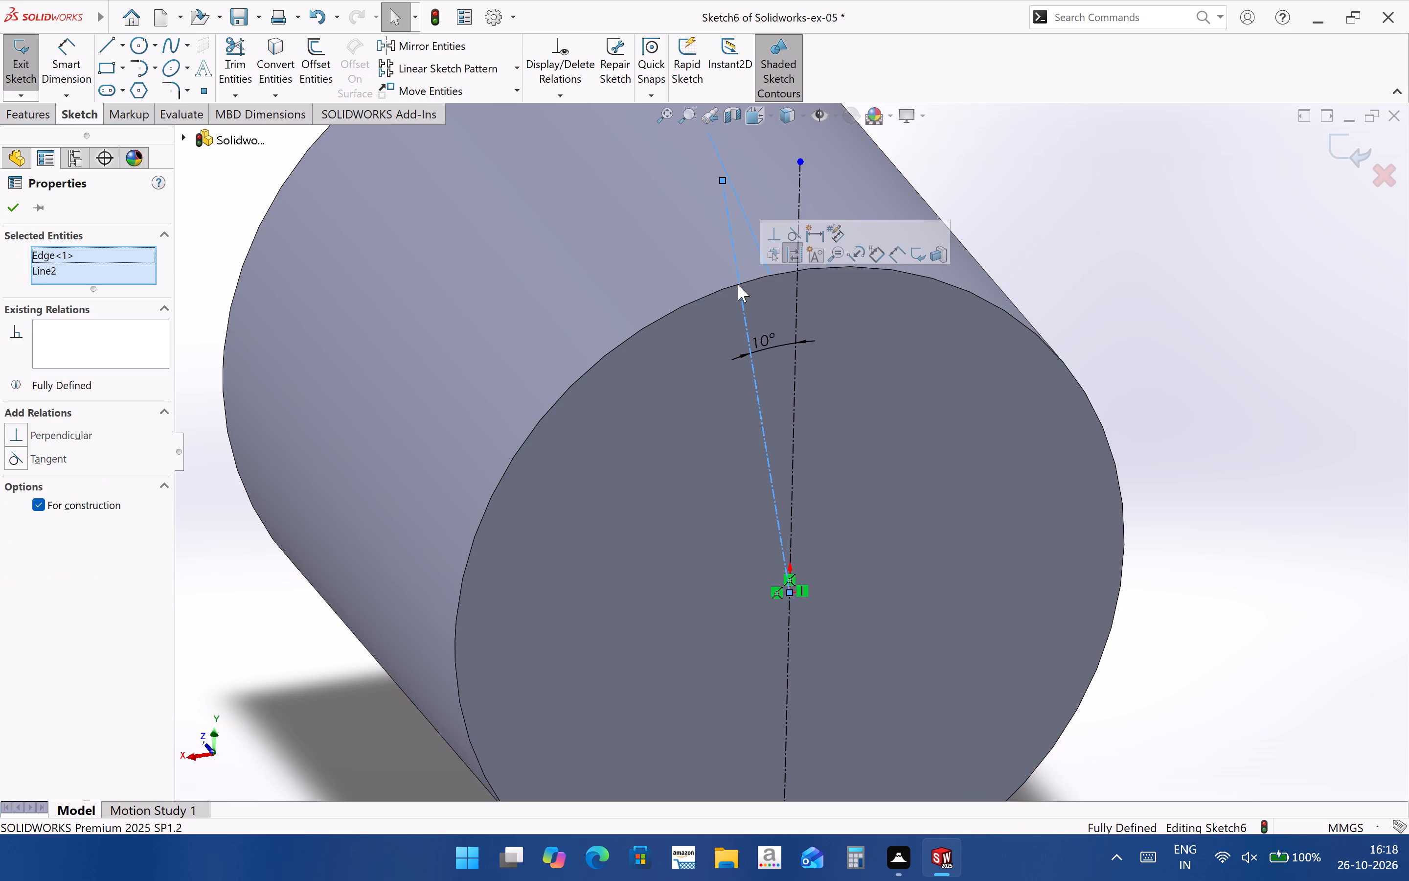
click(775, 232)
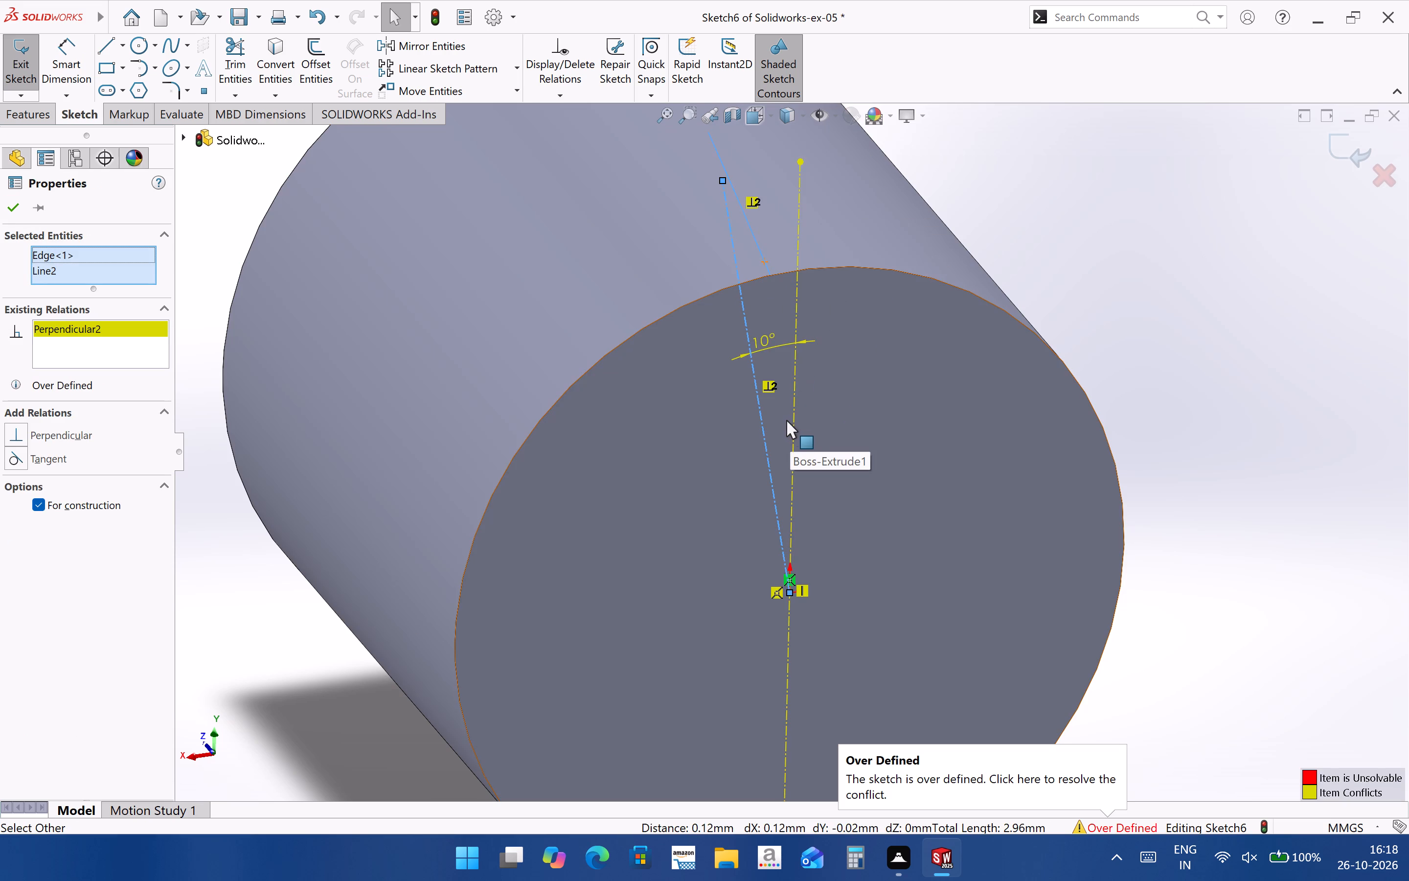
key(Escape)
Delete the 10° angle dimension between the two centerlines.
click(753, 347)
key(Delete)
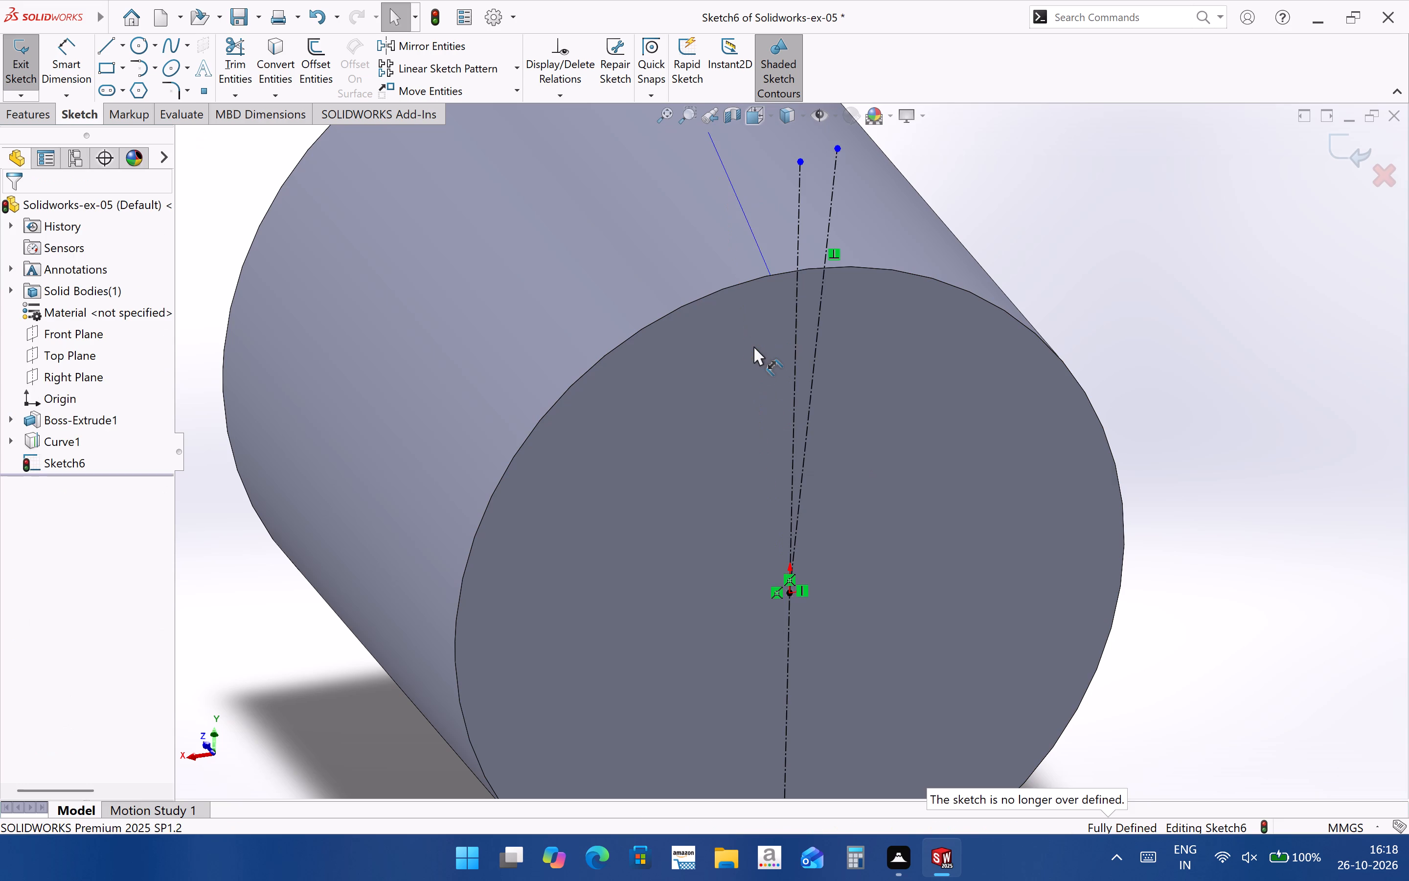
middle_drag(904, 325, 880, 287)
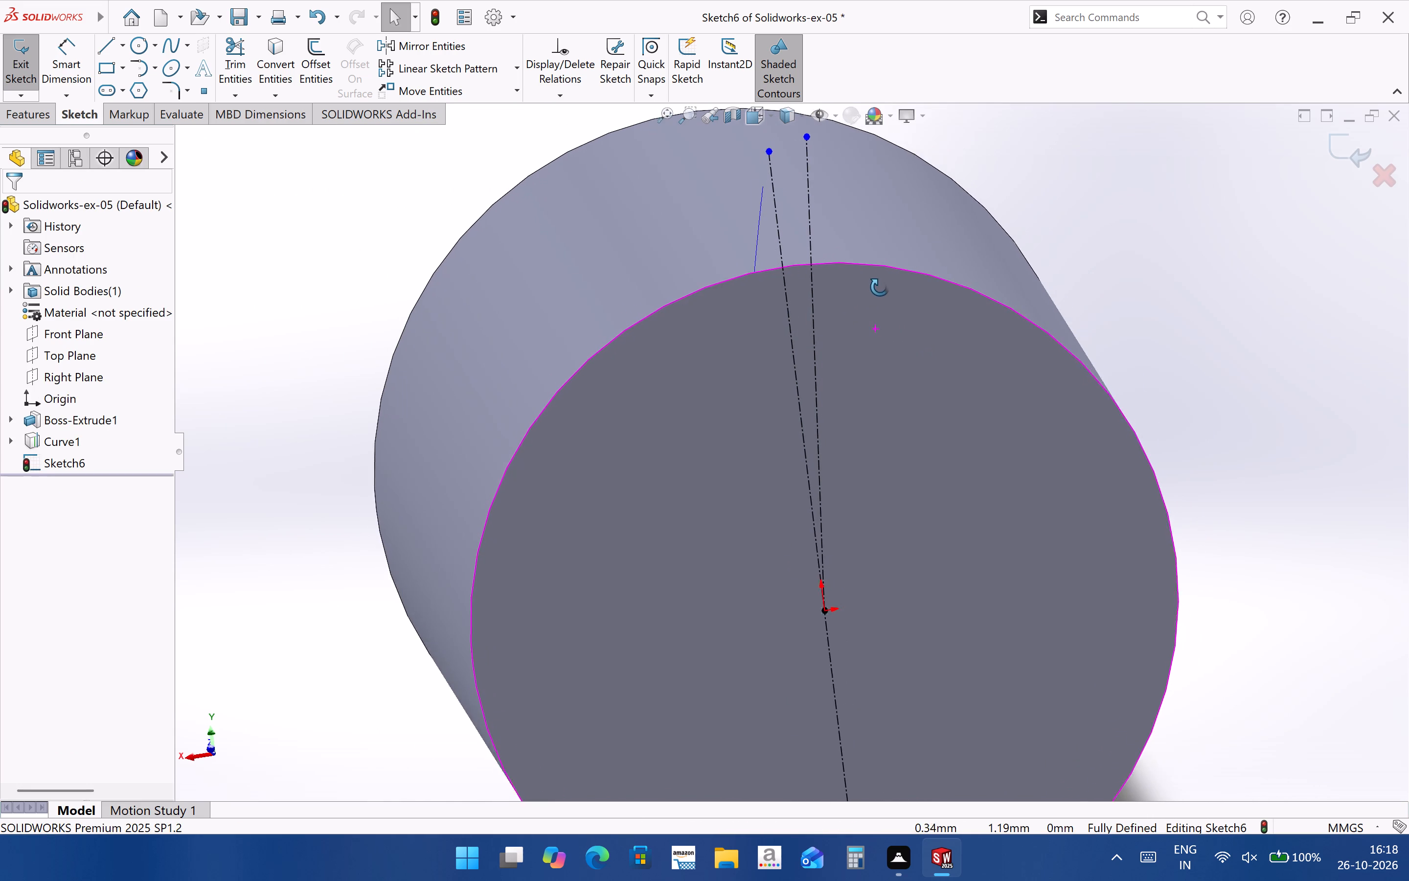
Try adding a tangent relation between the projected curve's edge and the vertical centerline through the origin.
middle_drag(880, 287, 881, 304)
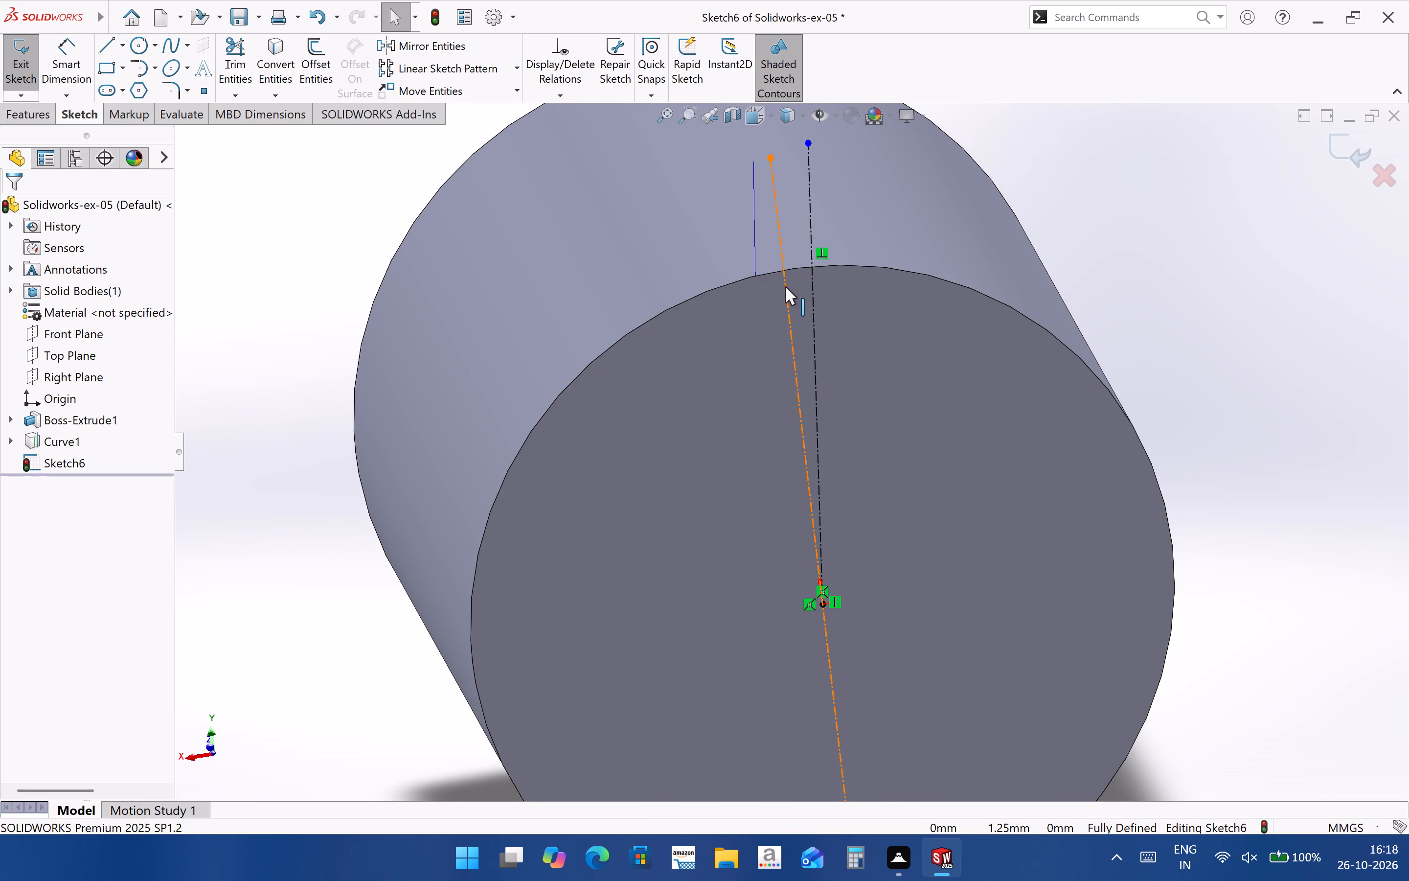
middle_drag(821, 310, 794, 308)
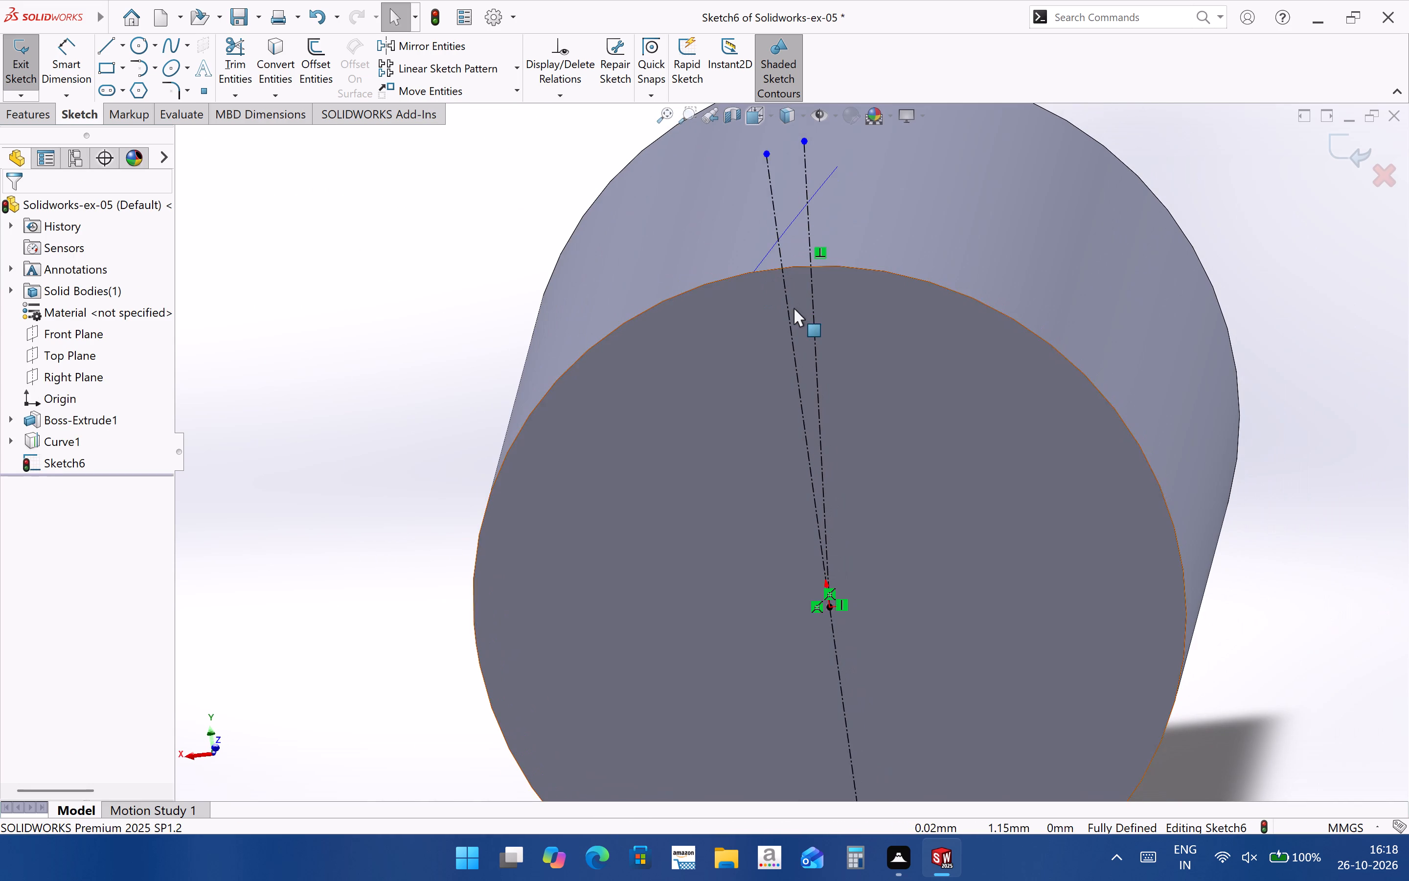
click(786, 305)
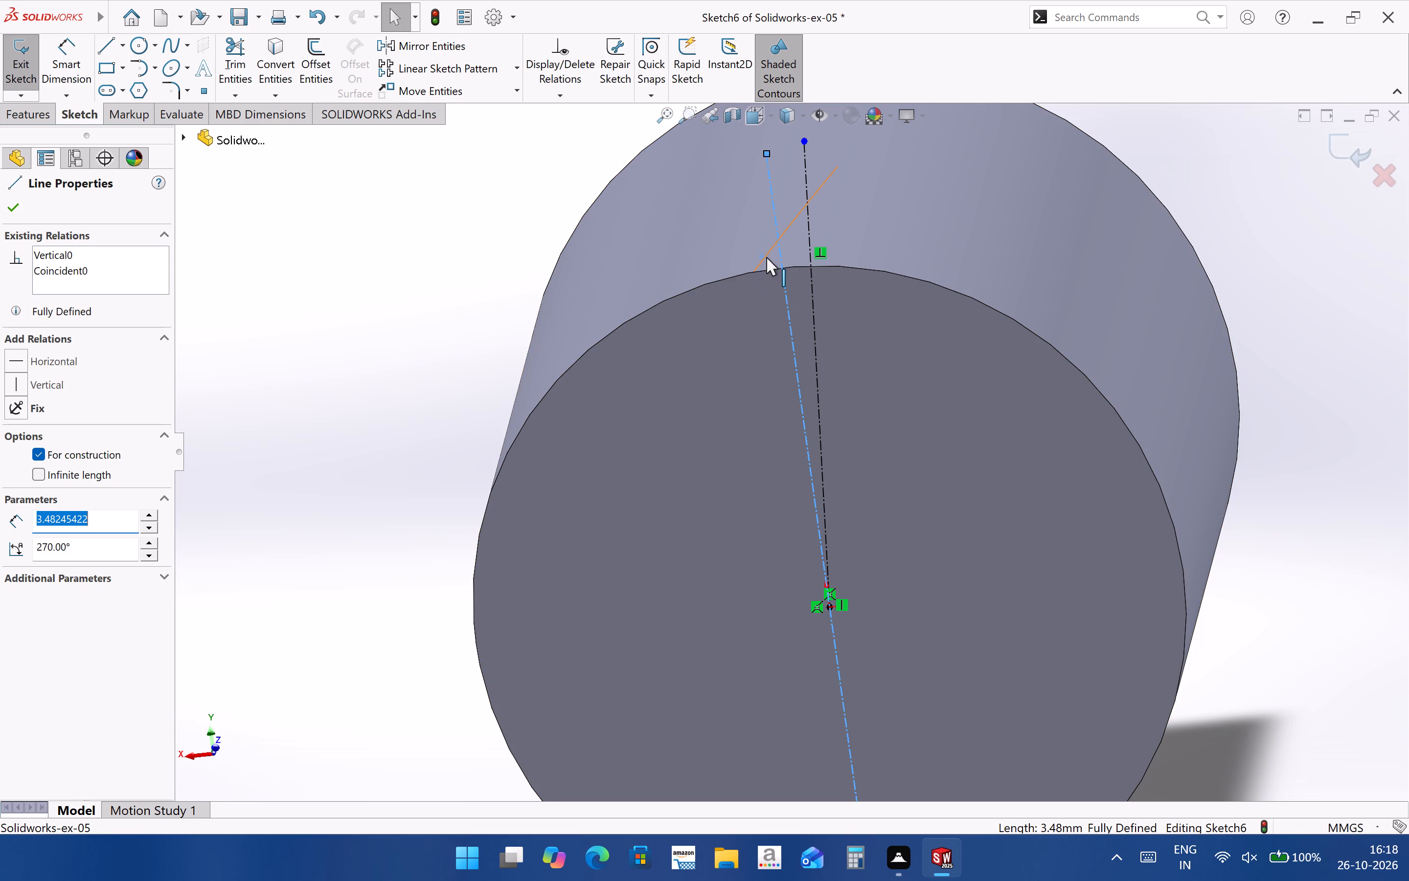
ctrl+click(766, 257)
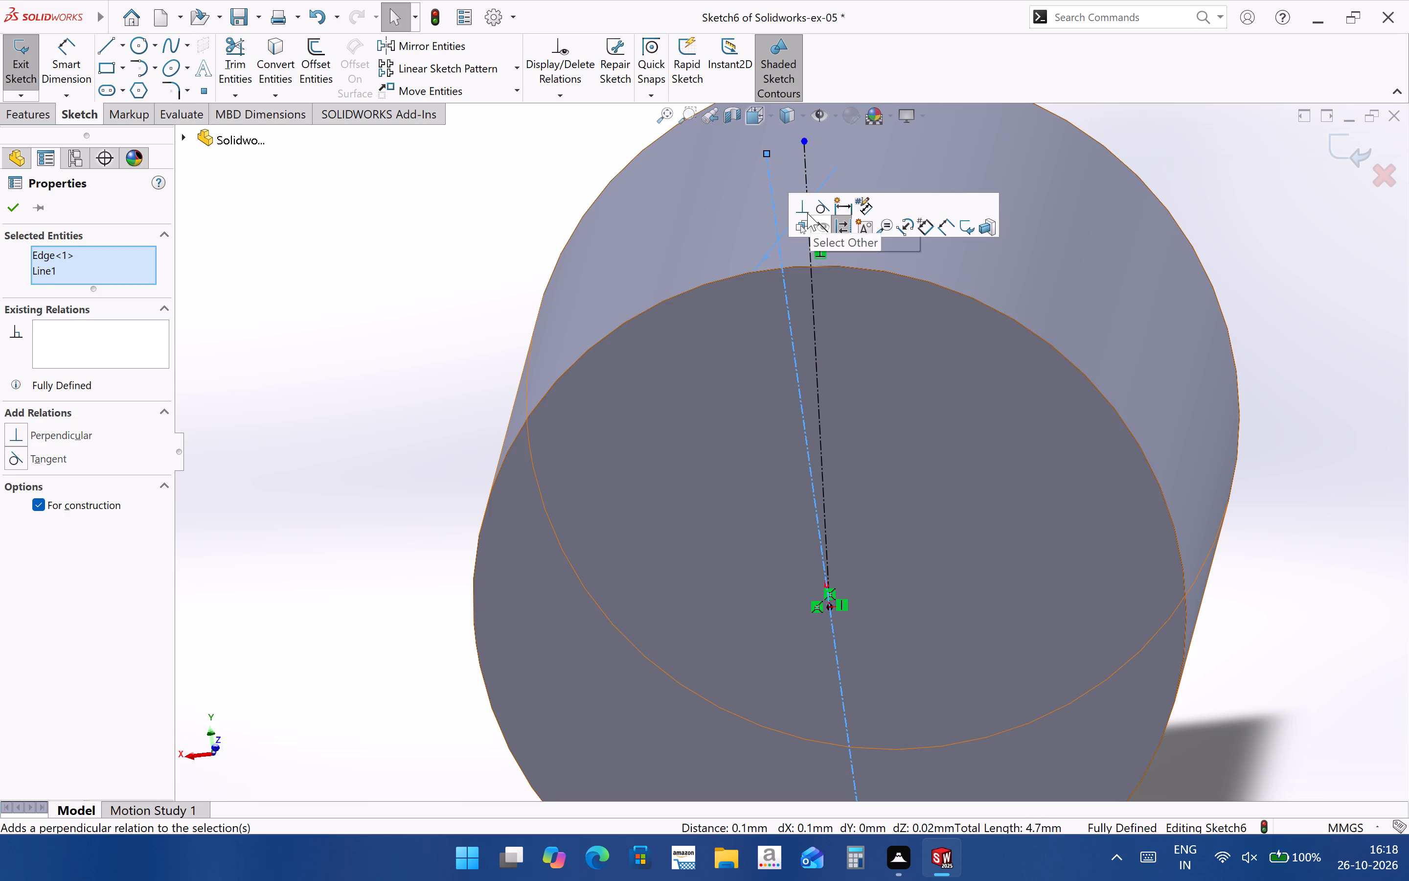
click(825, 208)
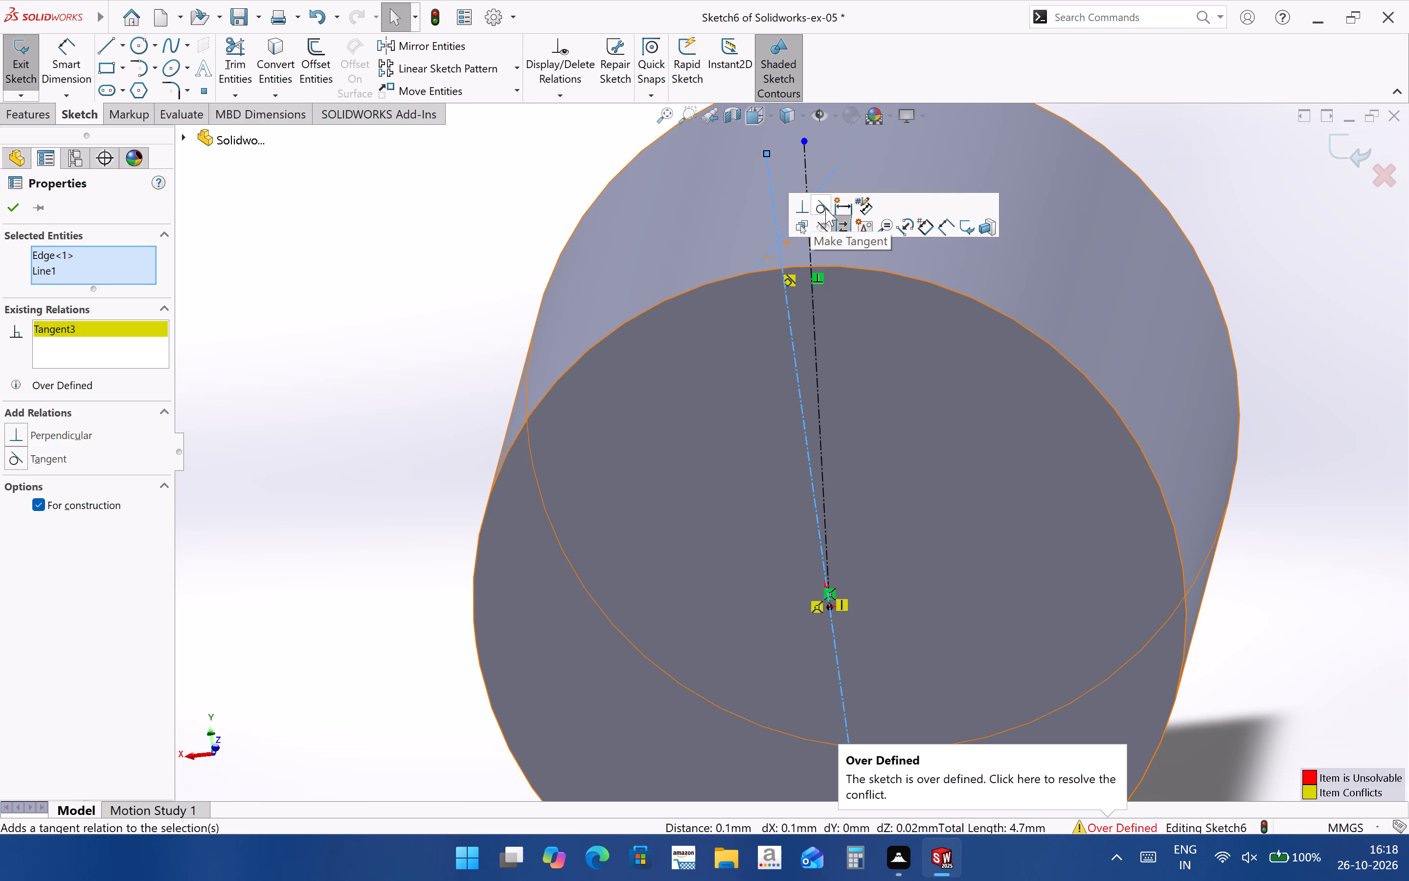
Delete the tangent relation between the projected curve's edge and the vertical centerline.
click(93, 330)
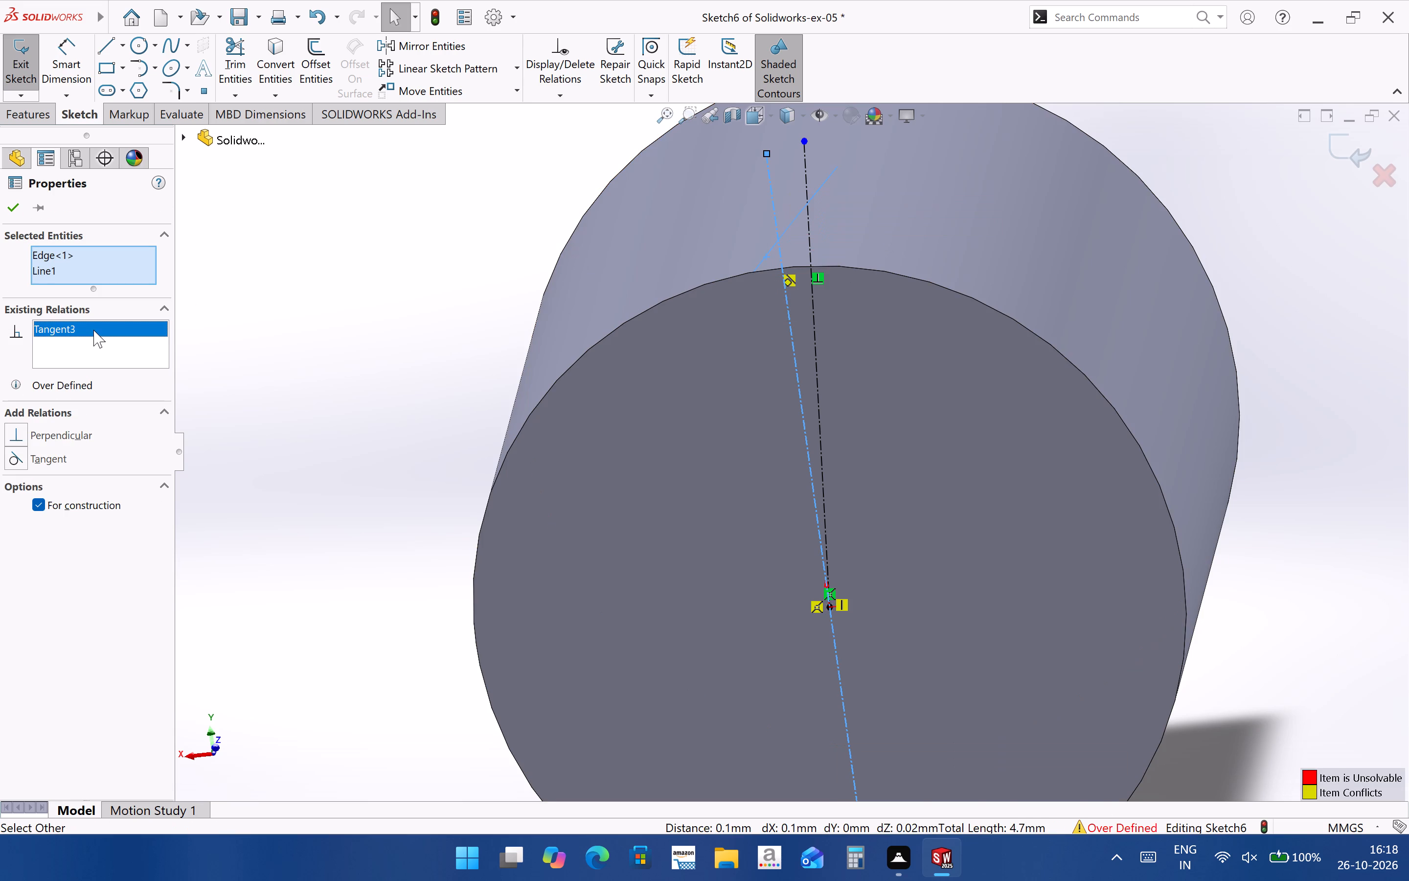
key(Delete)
Examine from several angles how the two end-face centerlines meet the projected curve on the cylinder's side.
middle_drag(669, 347, 723, 597)
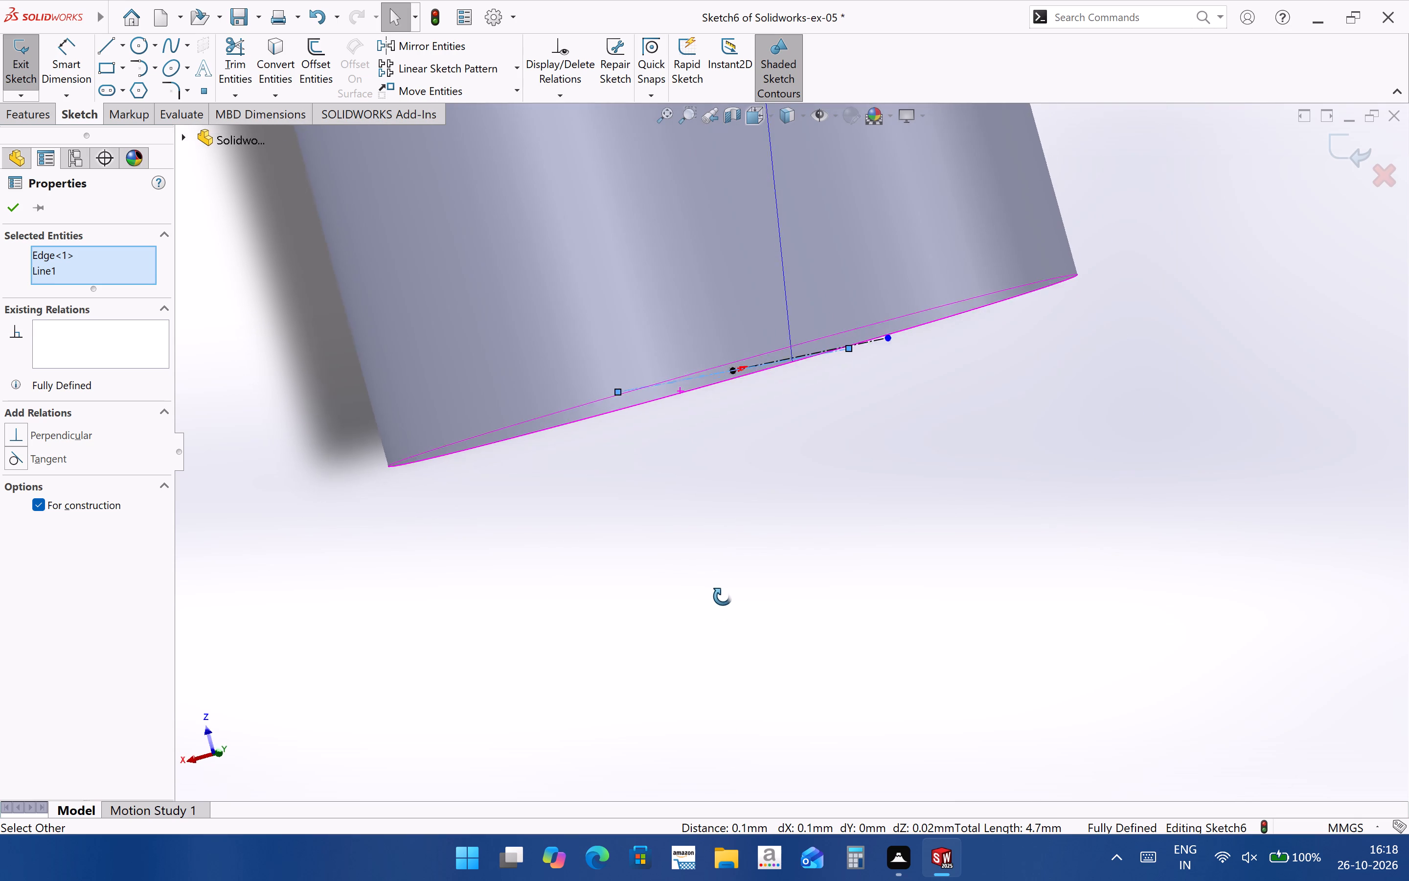
middle_drag(723, 597, 750, 365)
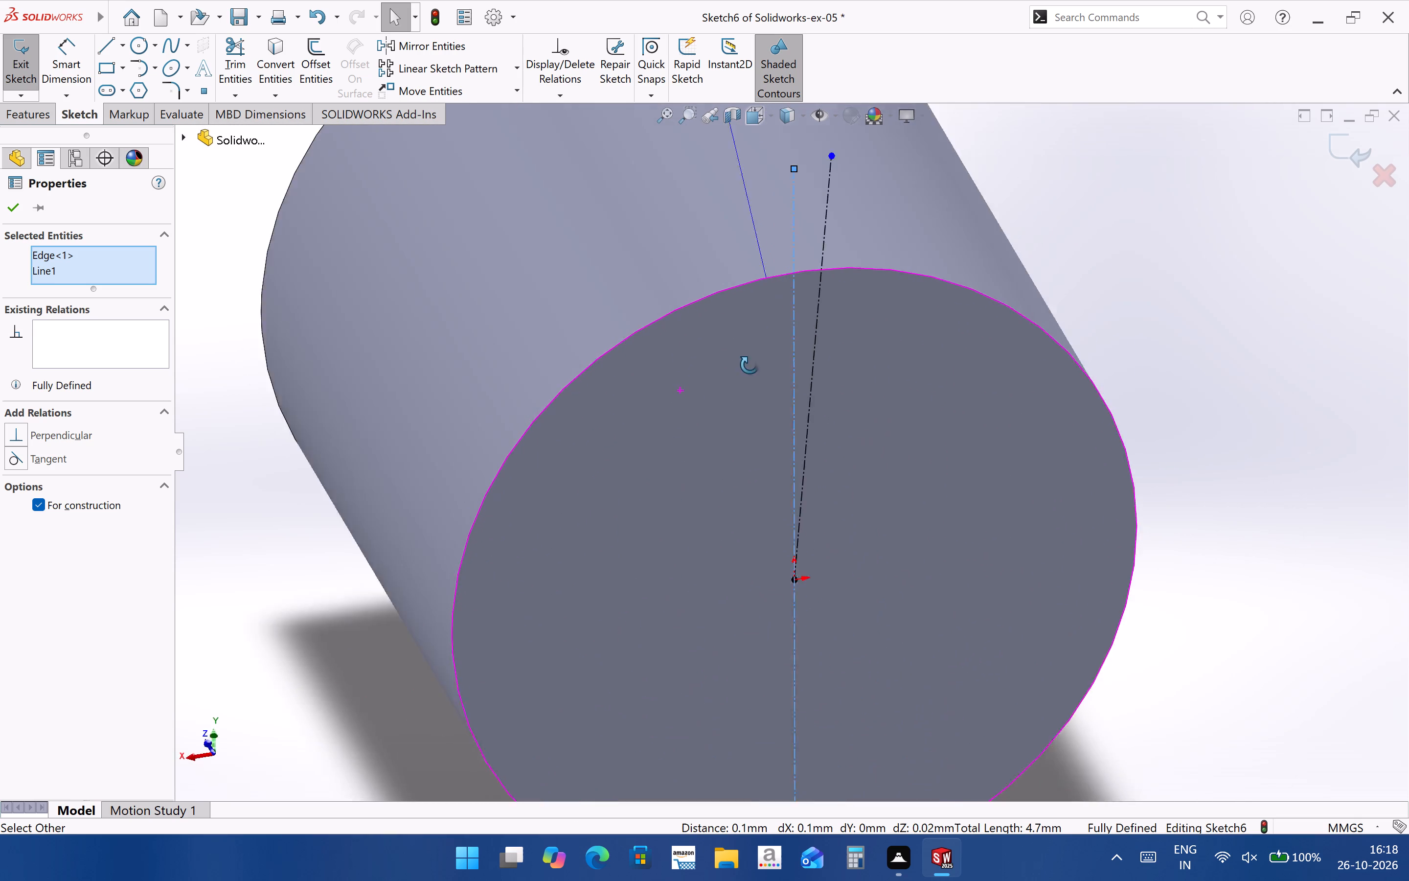
middle_drag(750, 365, 768, 492)
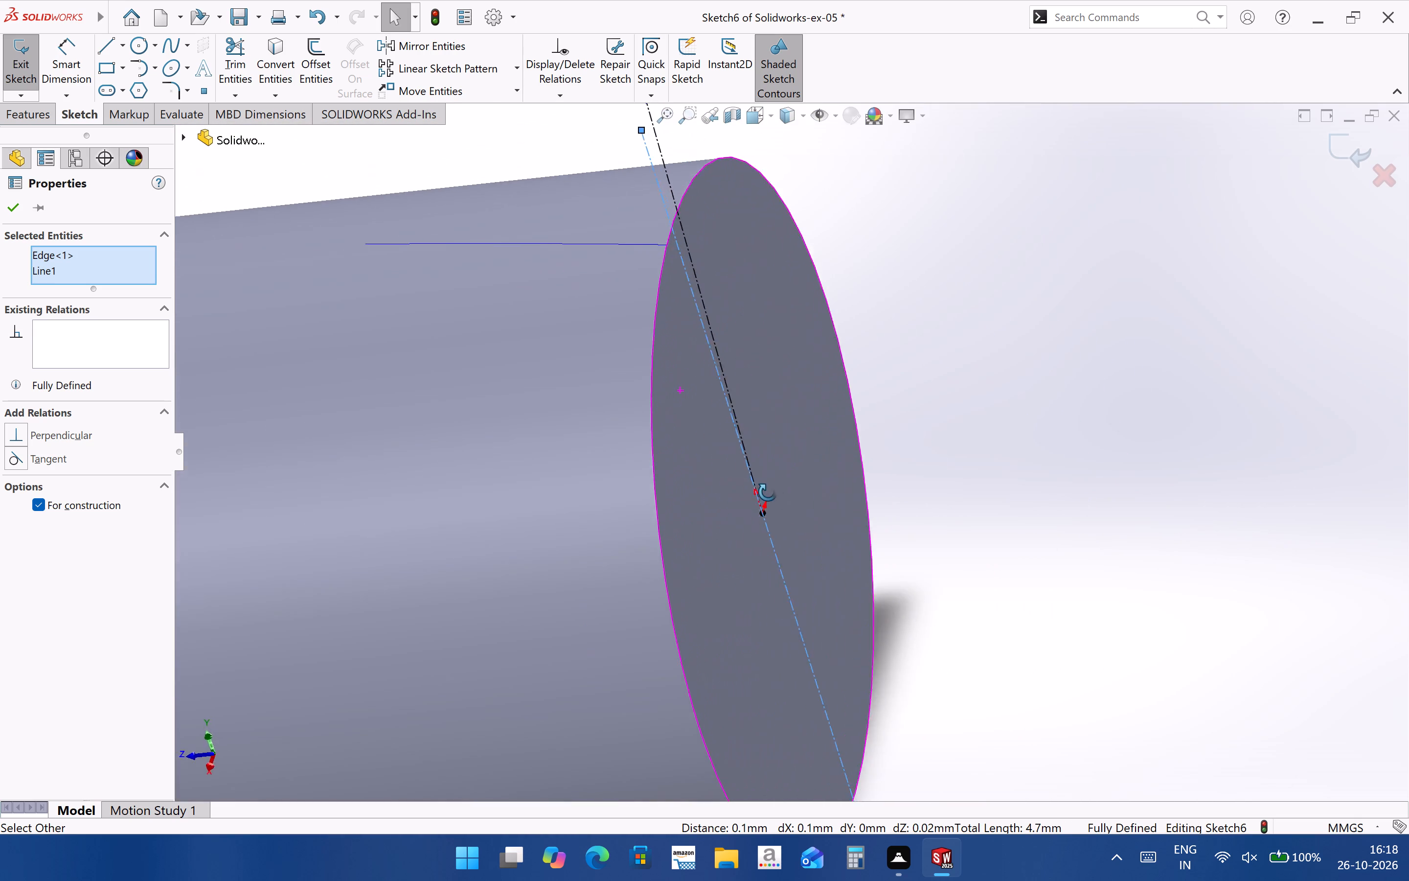
middle_drag(768, 492, 692, 450)
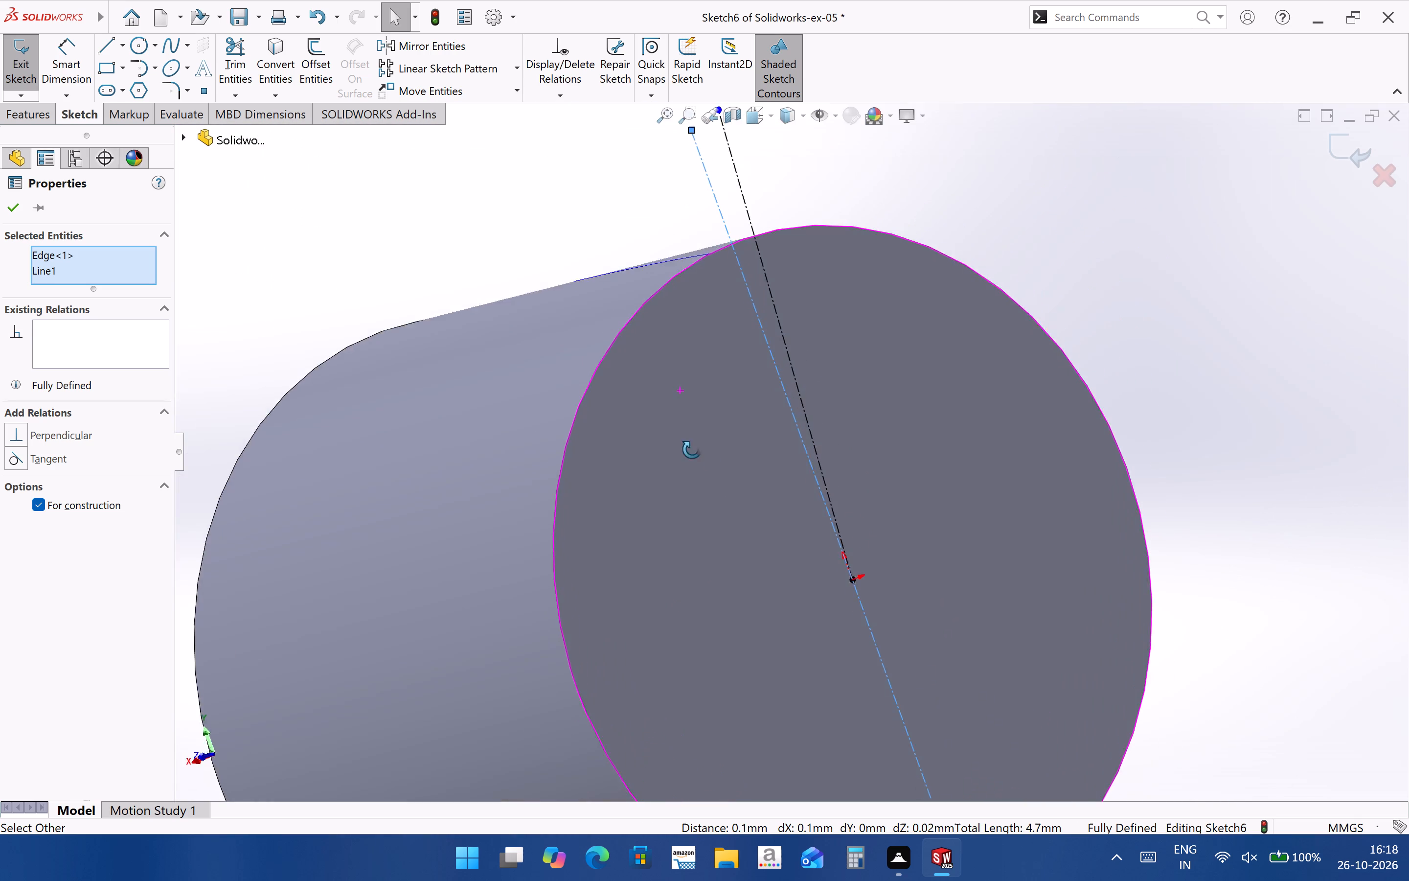
middle_drag(692, 450, 663, 558)
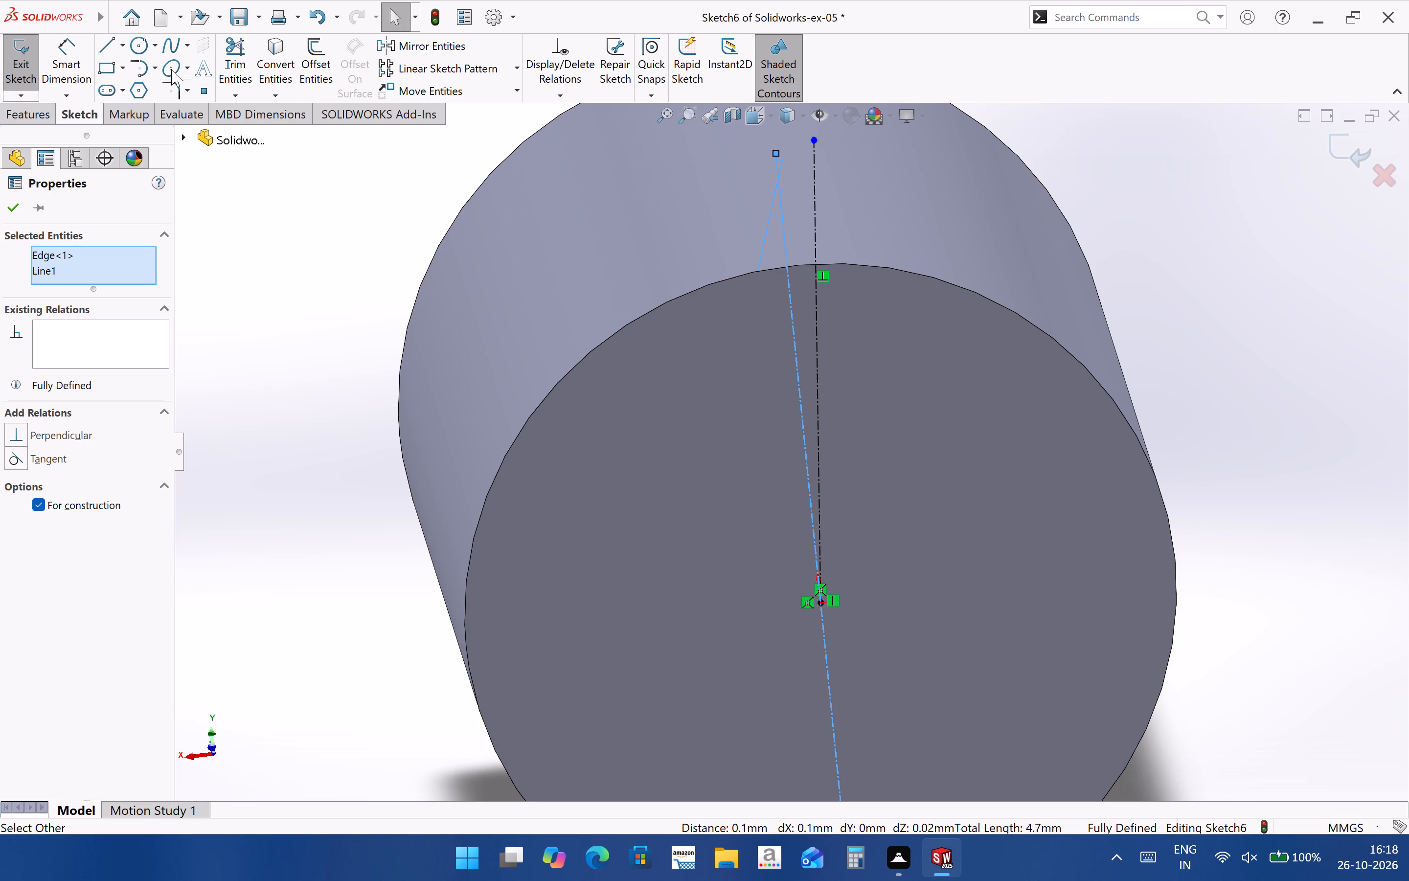
click(108, 46)
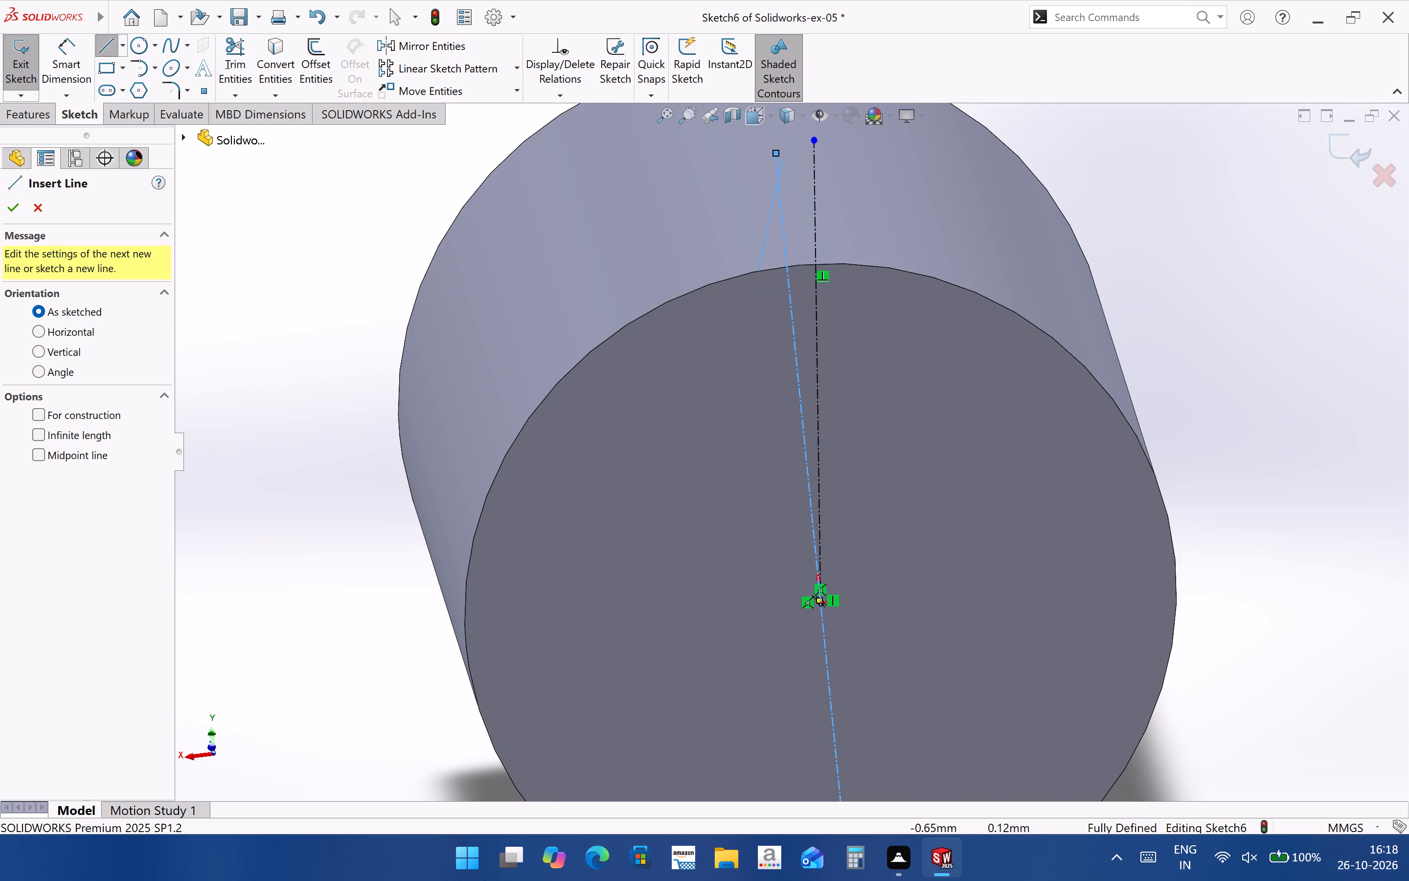
click(43, 209)
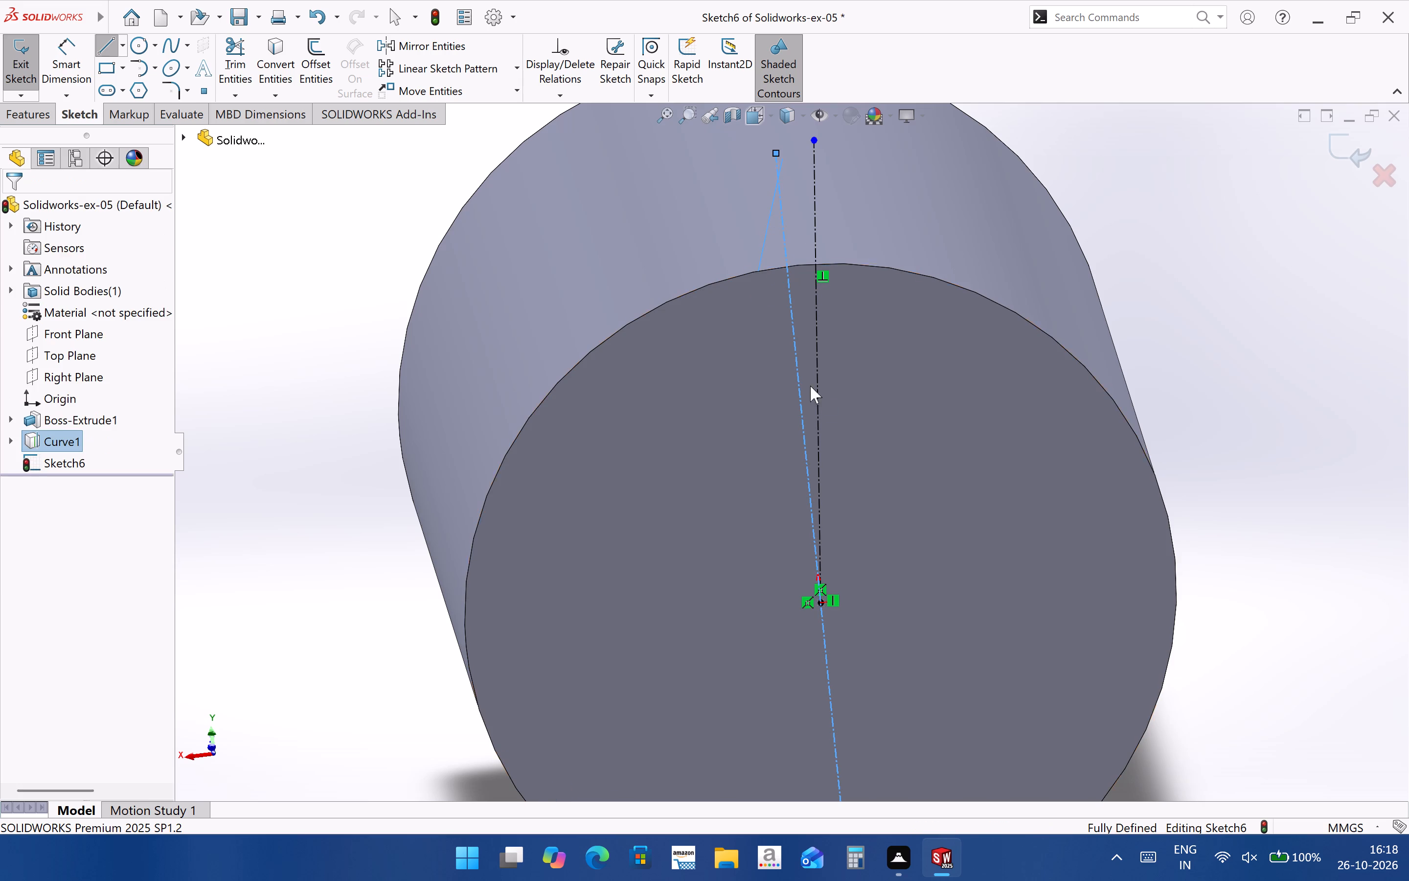
scroll(831, 471, up, 3)
middle_drag(841, 475, 870, 662)
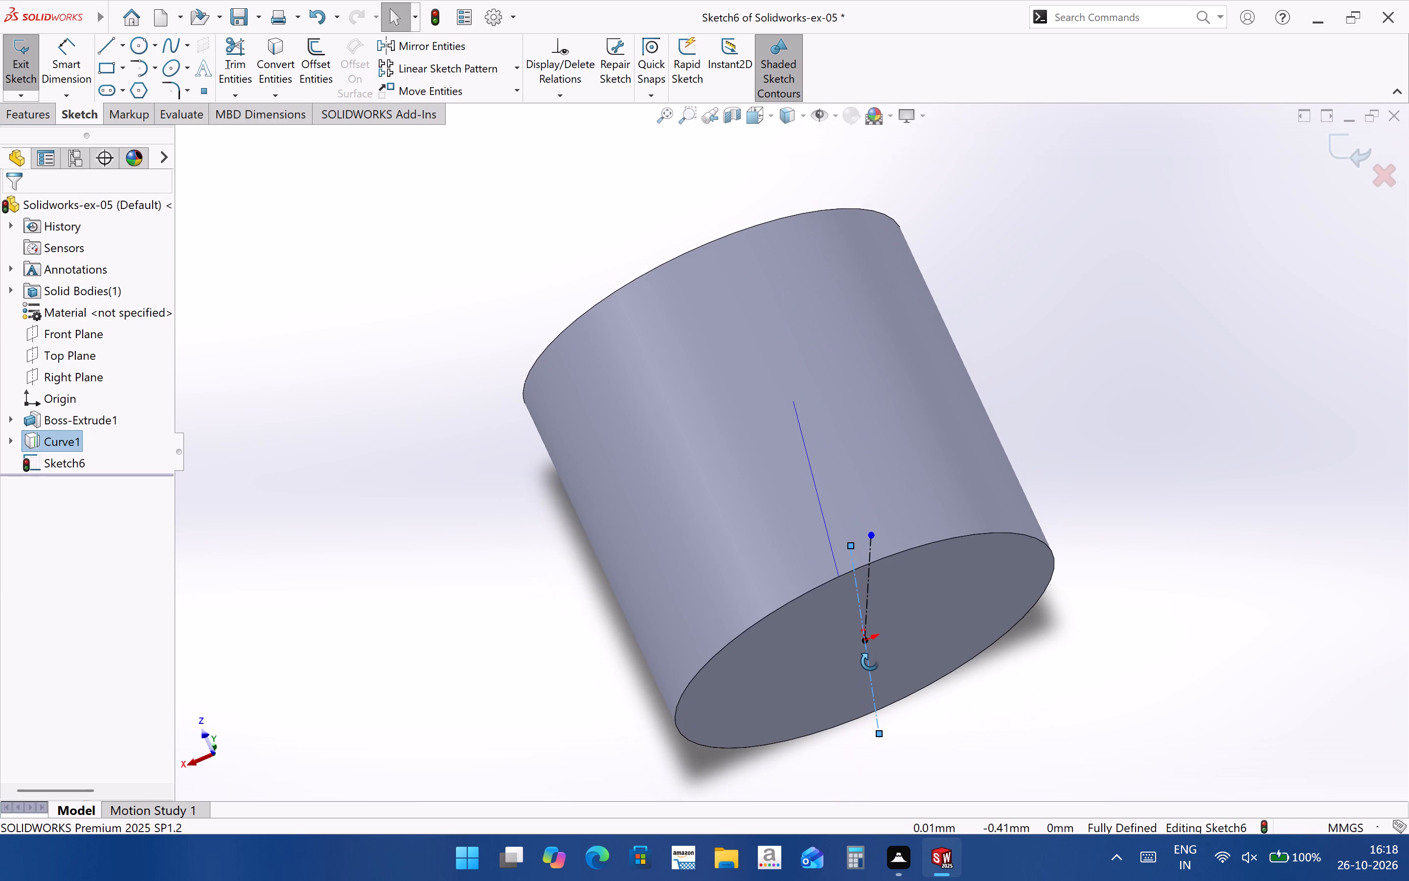
middle_drag(870, 662, 870, 662)
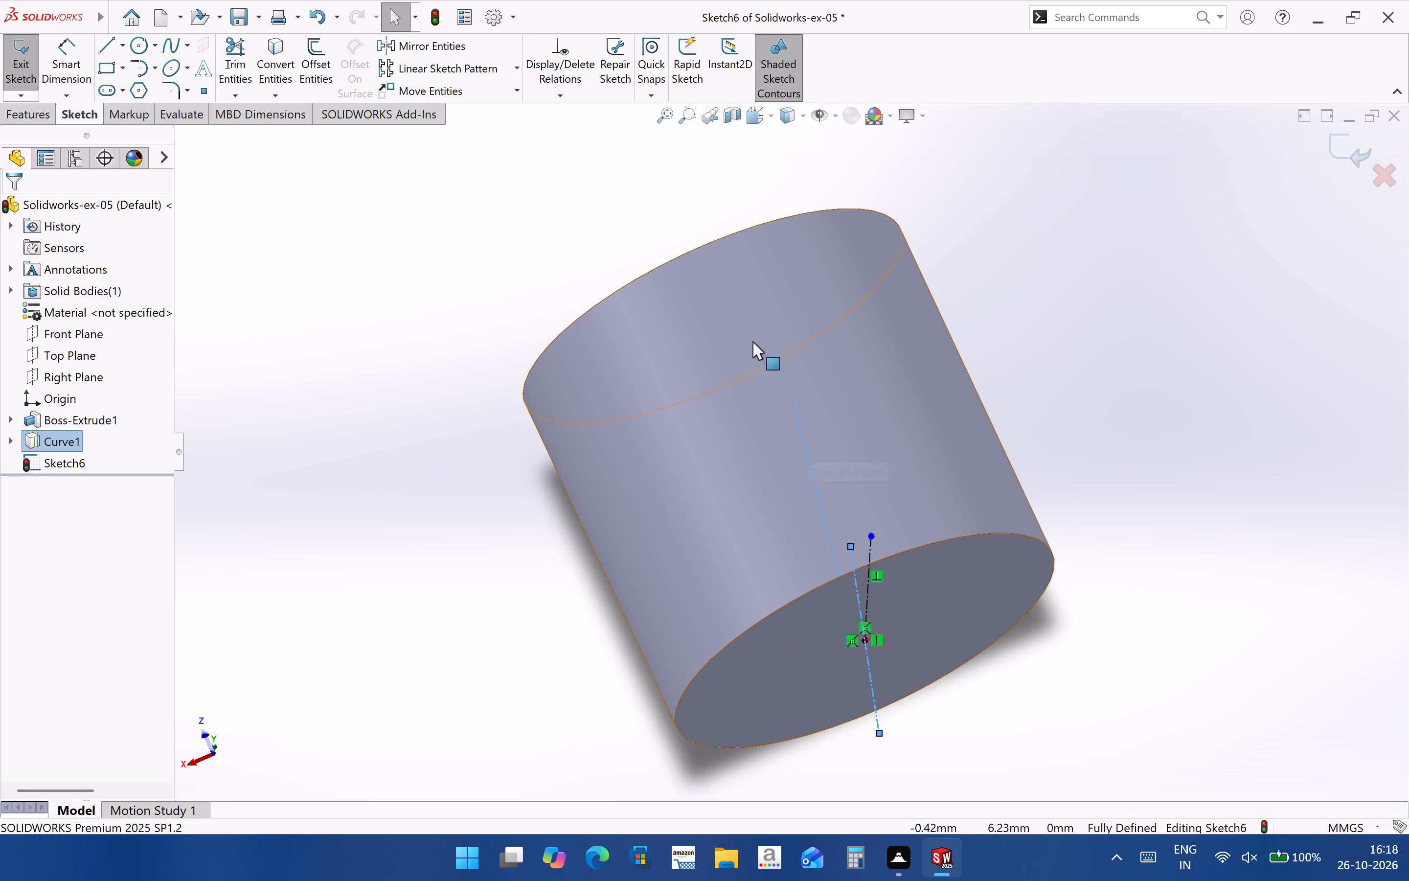
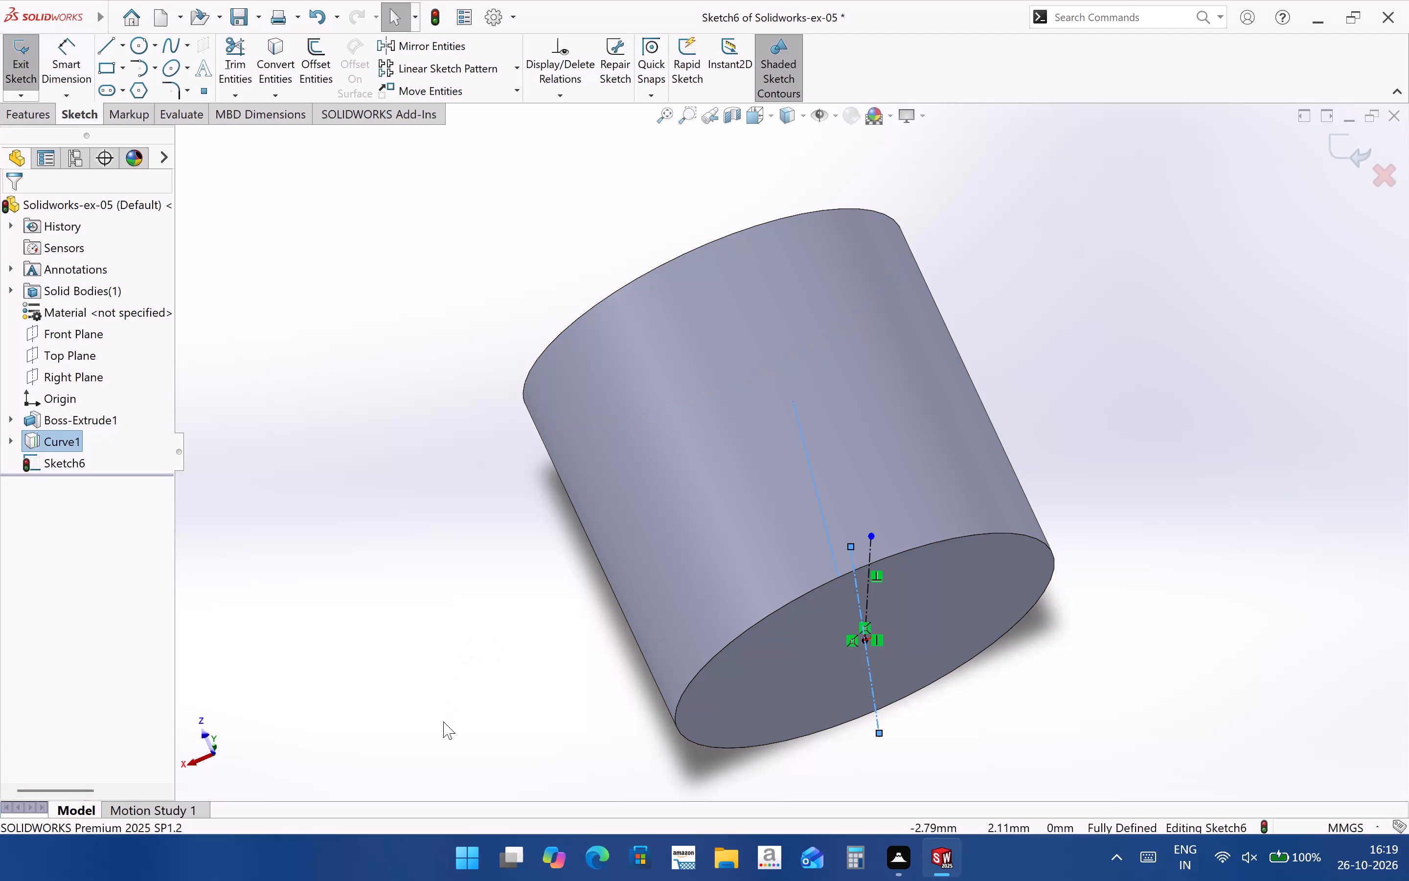
Exit the end-face centerline sketch, Sketch6, and delete it from the part.
click(61, 462)
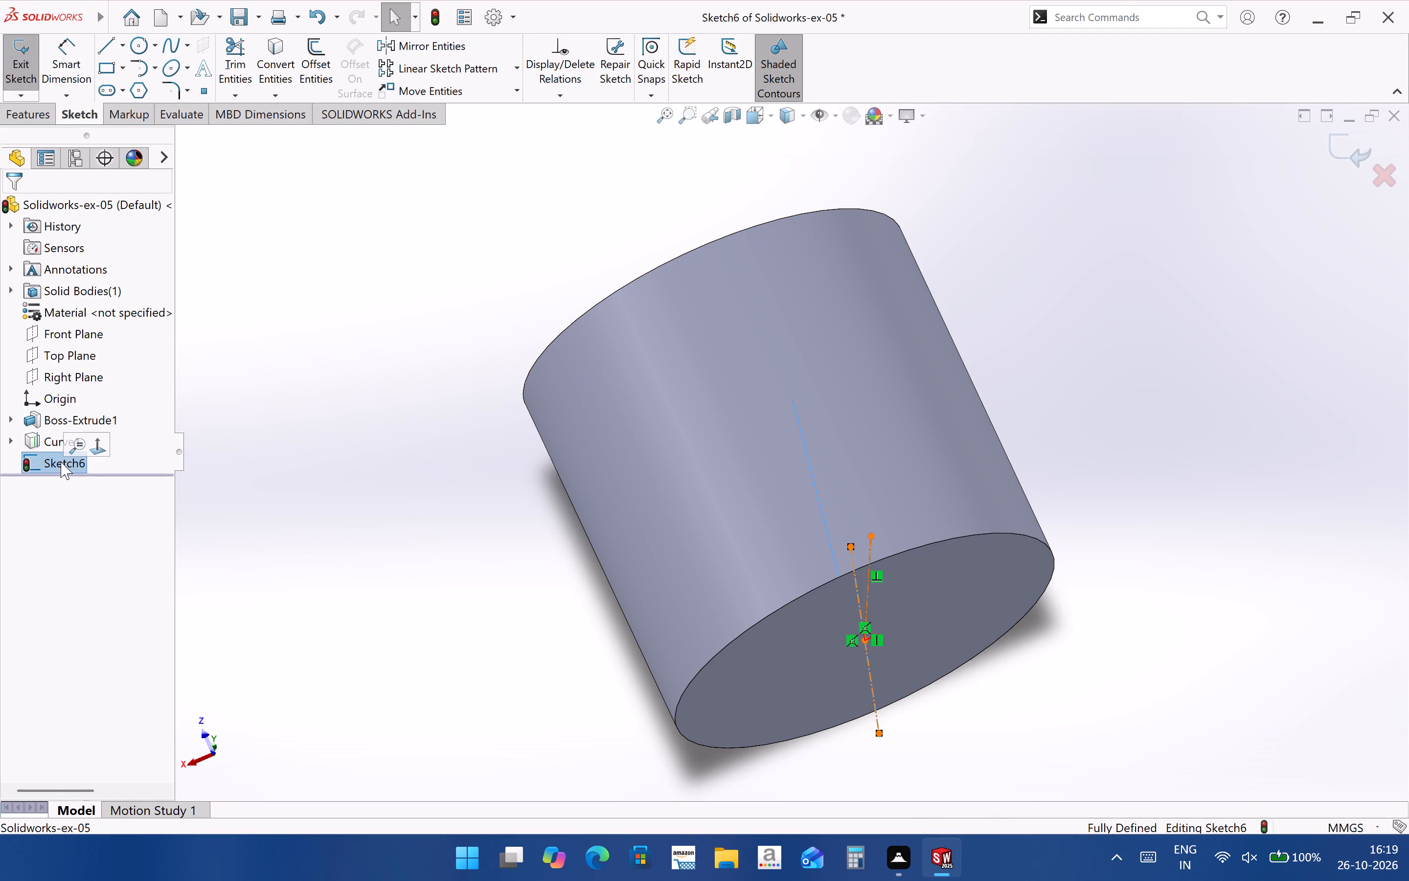
key(Delete)
right_click(60, 462)
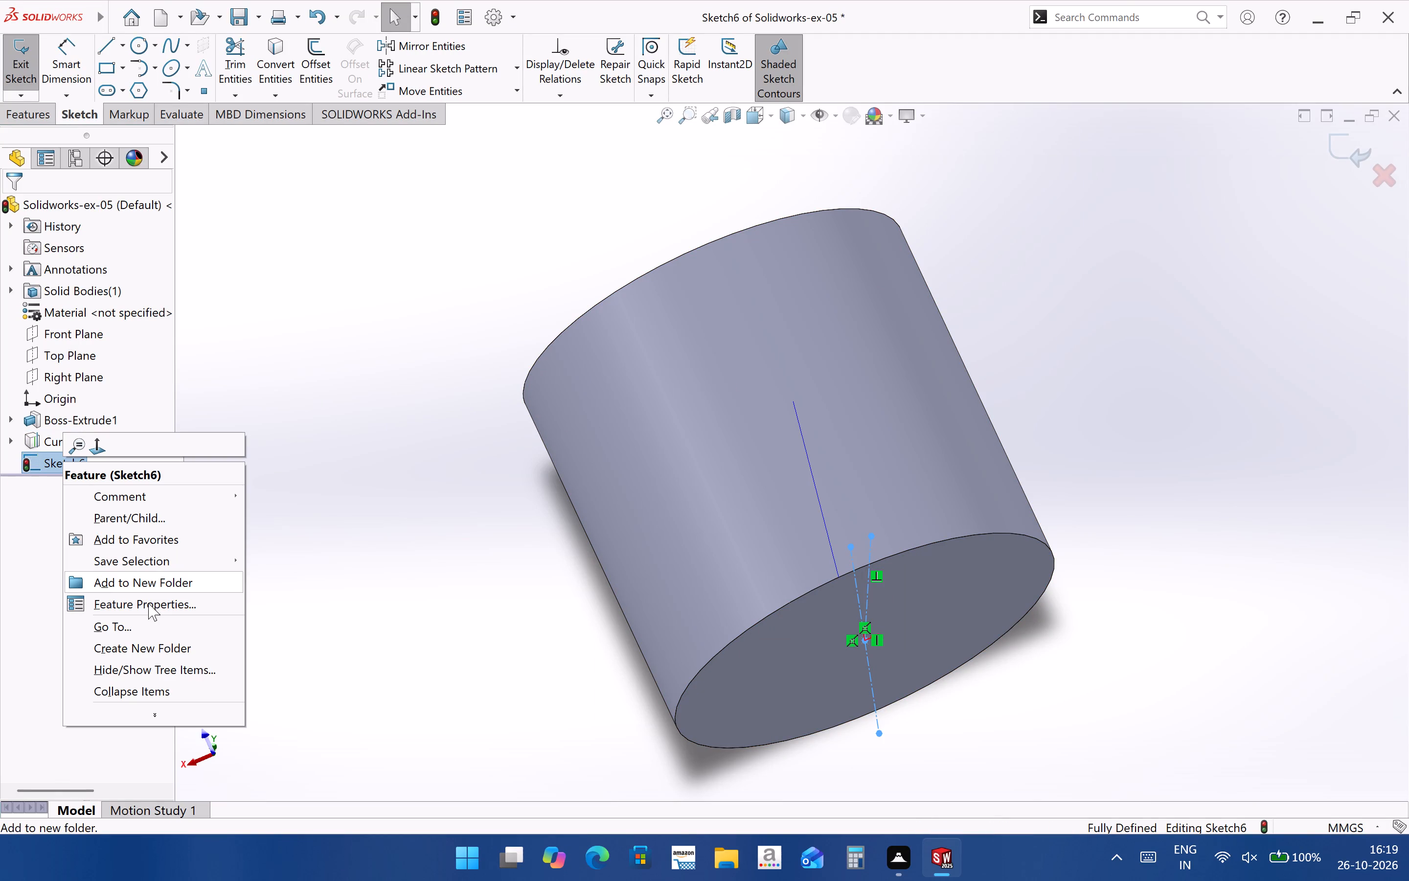
click(504, 532)
click(1339, 152)
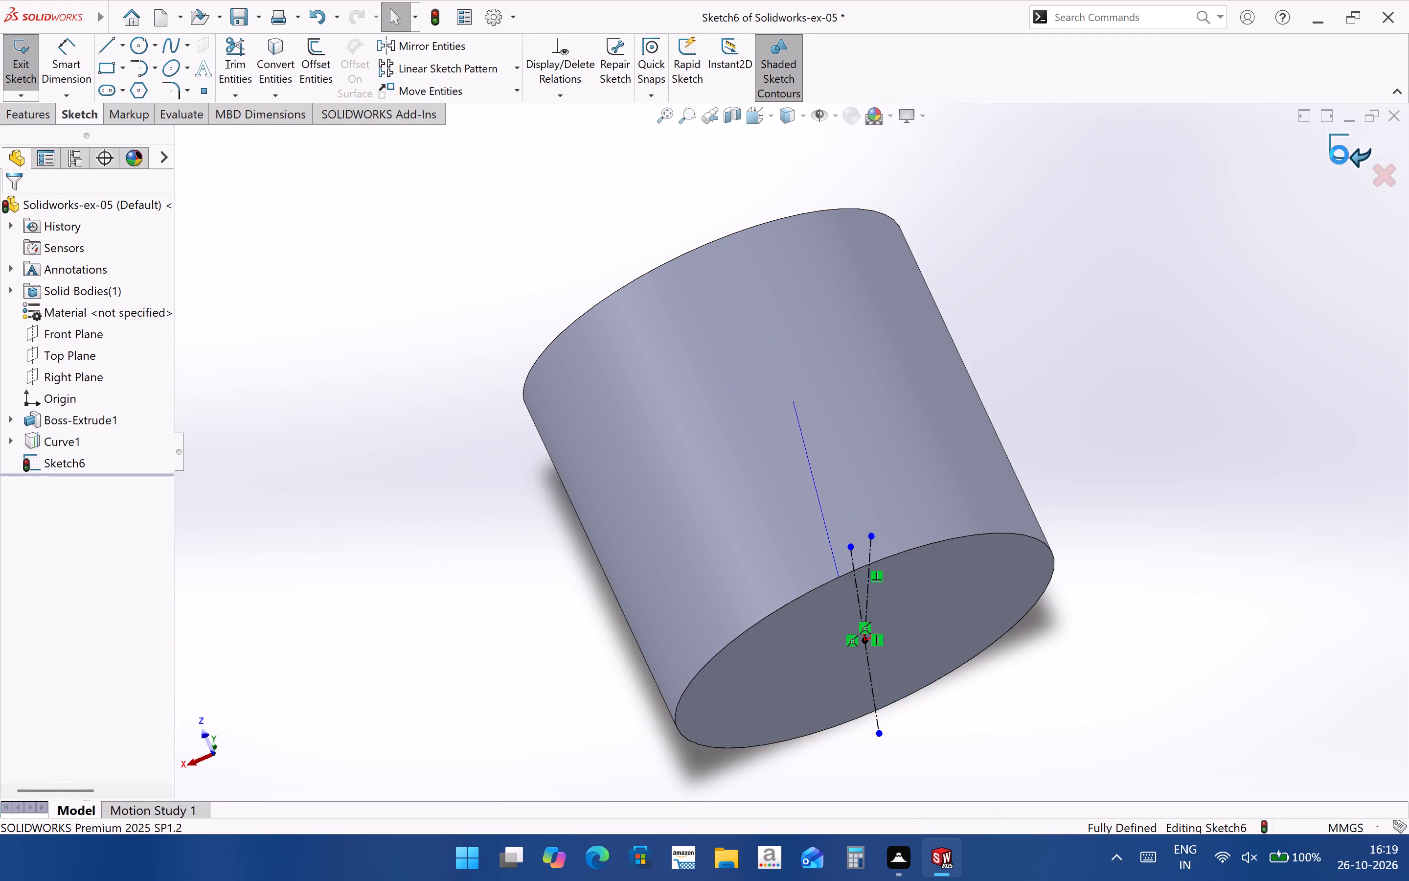
click(55, 461)
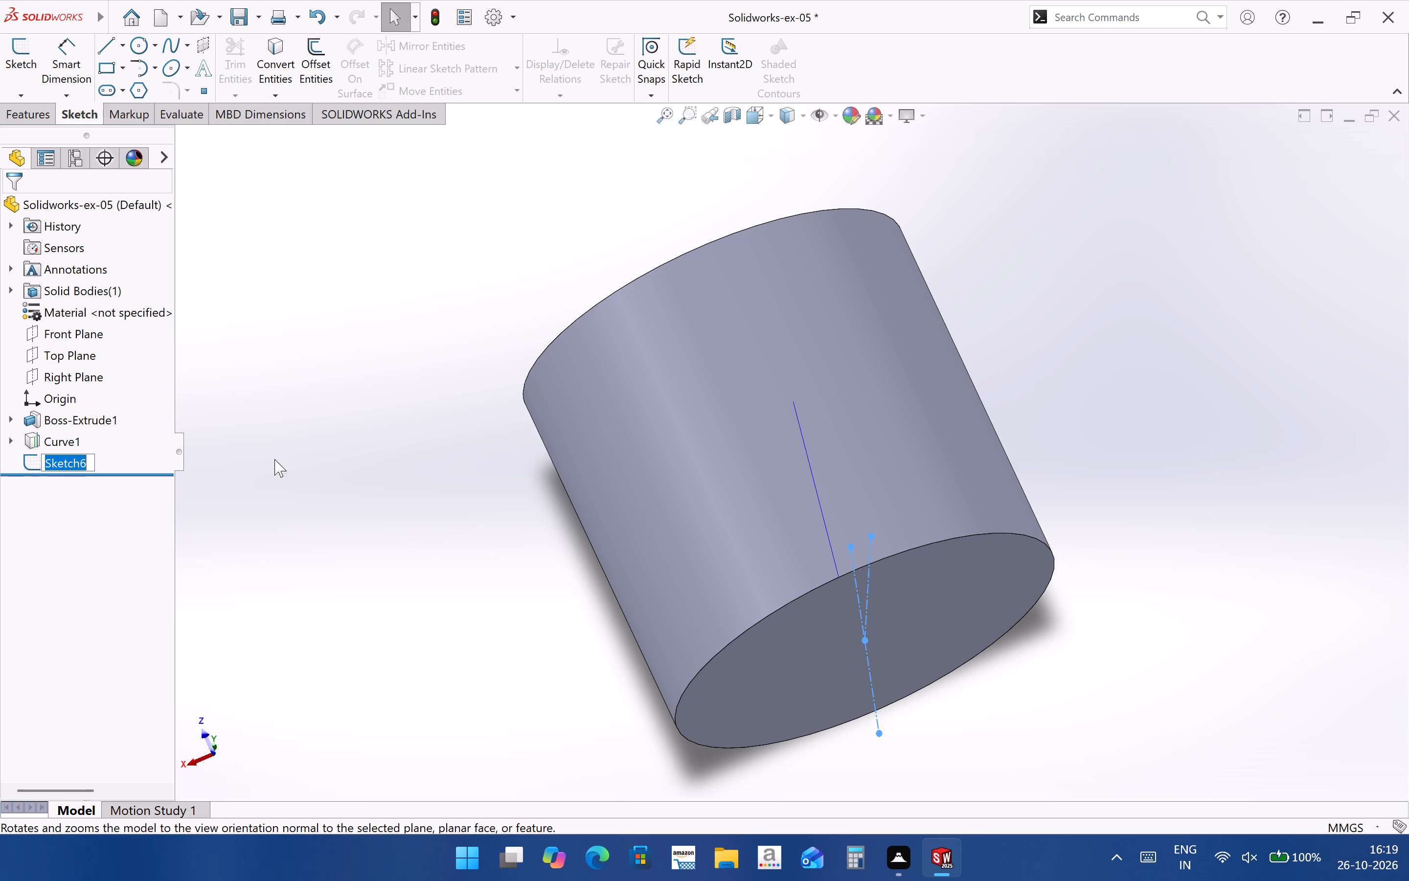
click(370, 528)
click(62, 457)
right_click(61, 456)
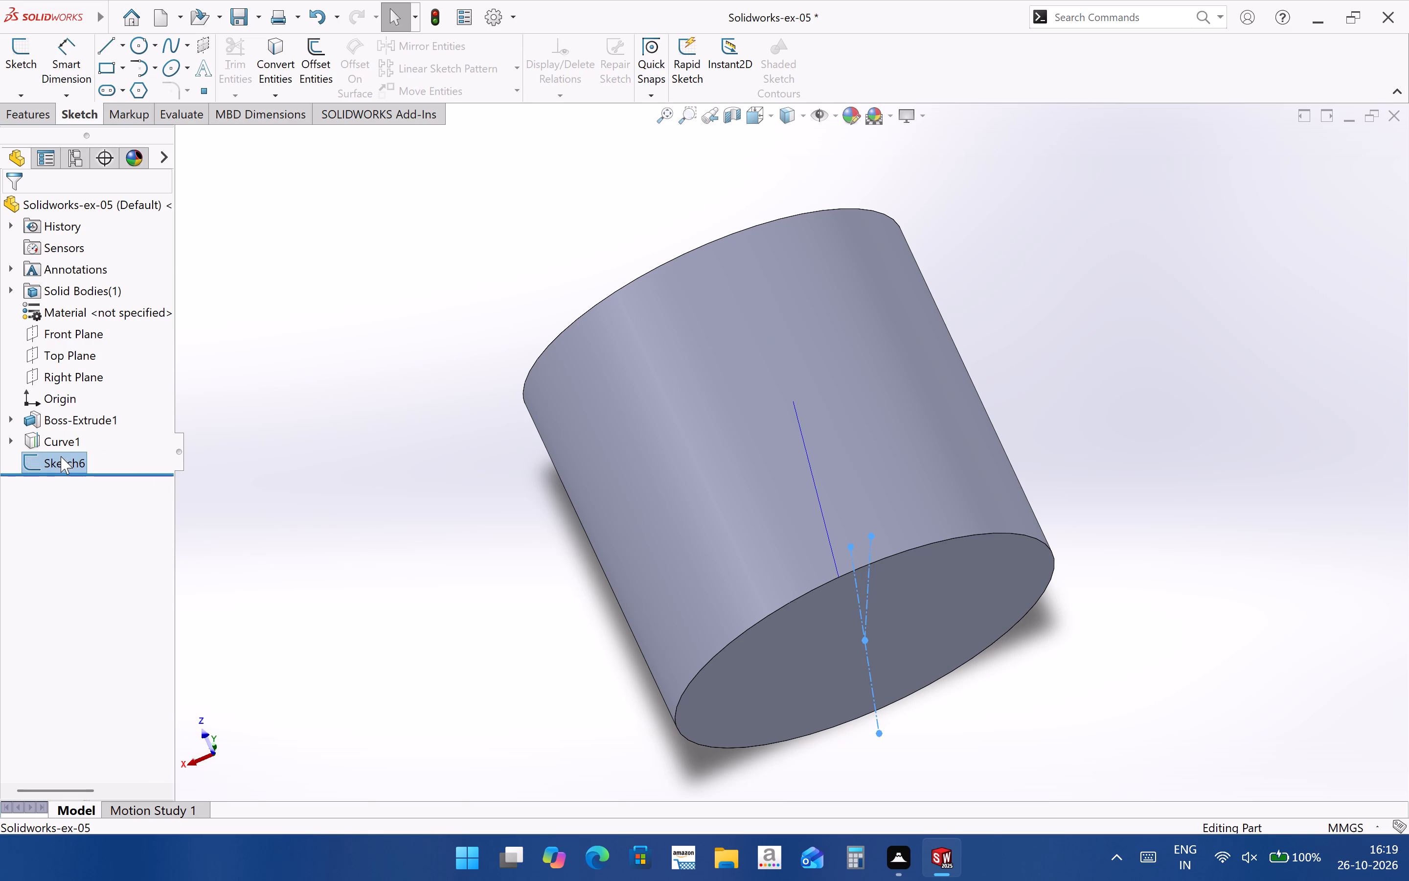
click(101, 580)
click(843, 321)
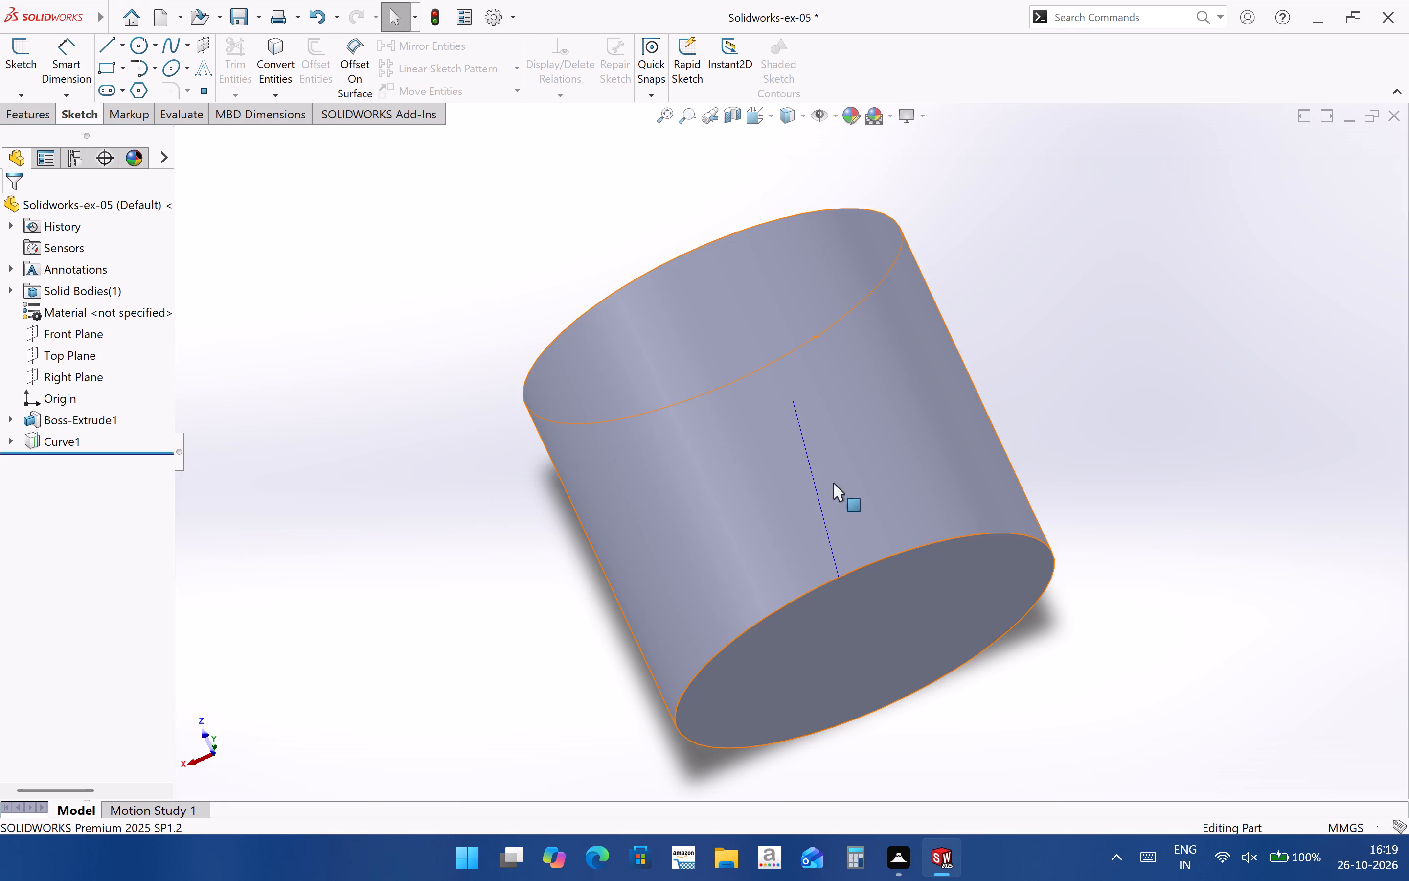
Examine the projected curve on the cylinder's side and where it meets the end face from several angles.
middle_drag(869, 615, 967, 680)
middle_drag(939, 604, 827, 595)
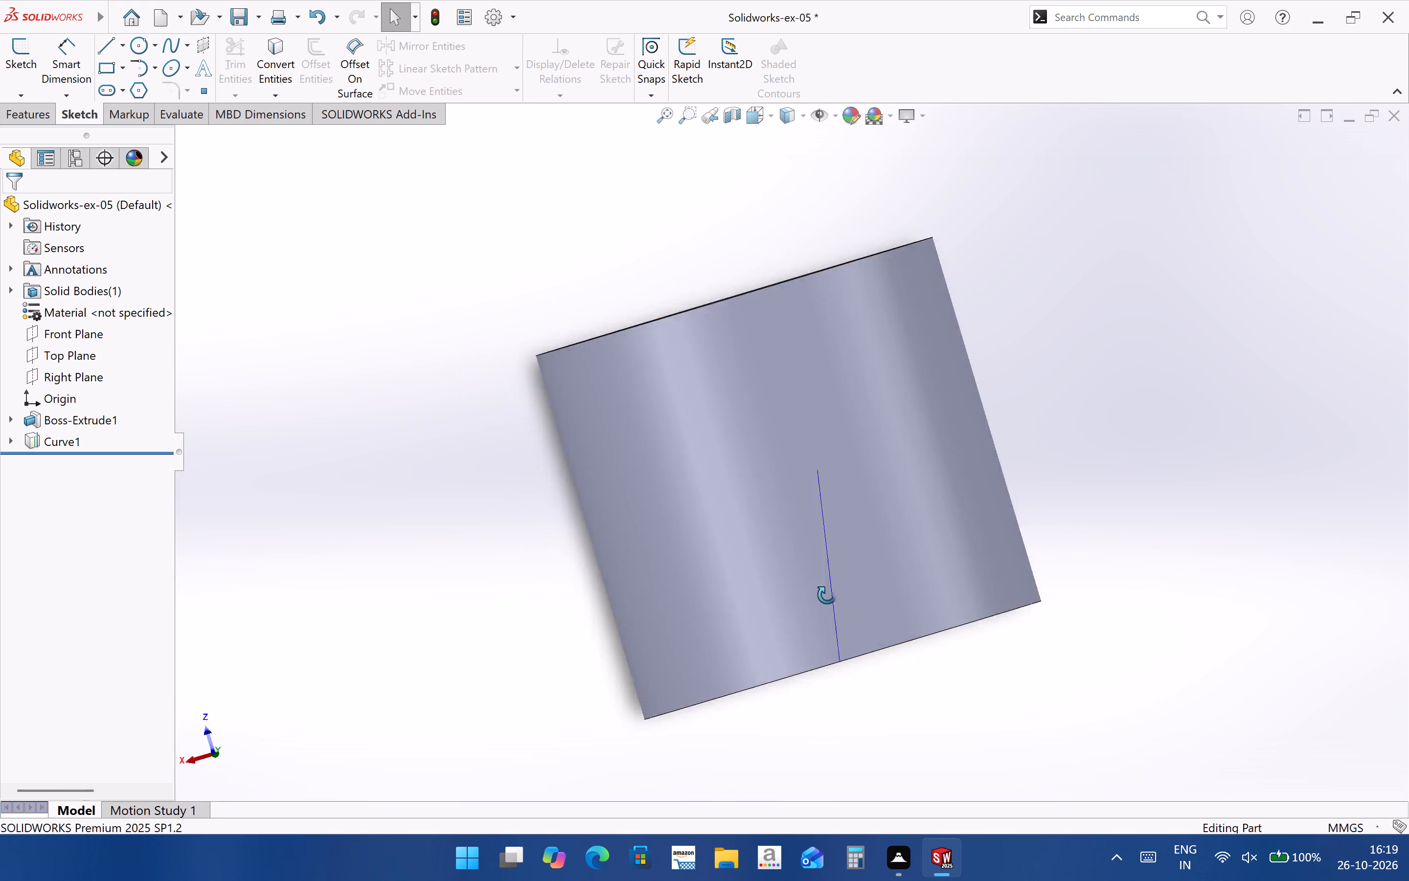
middle_drag(827, 595, 843, 631)
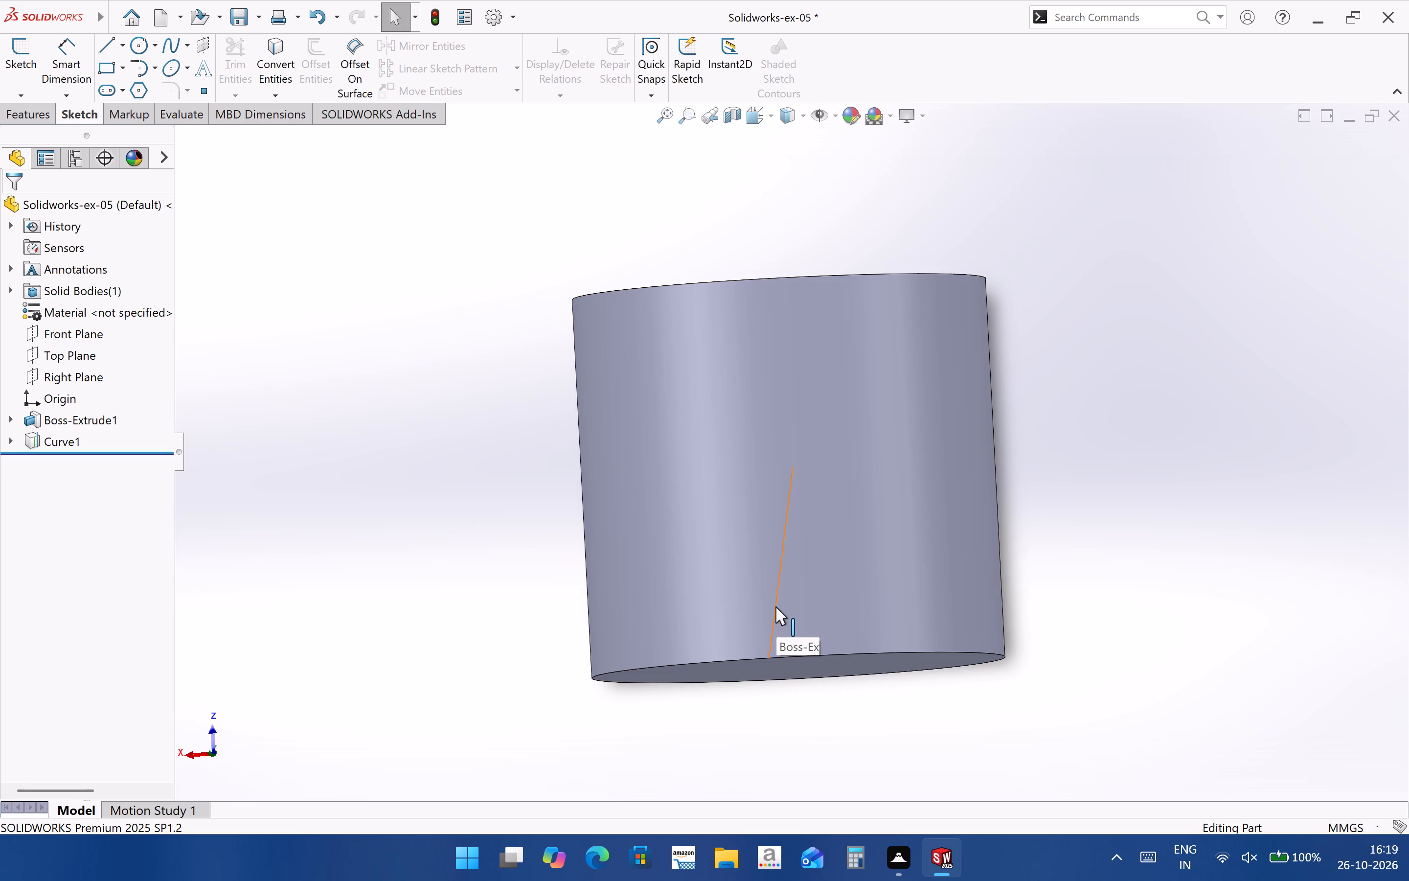
click(774, 606)
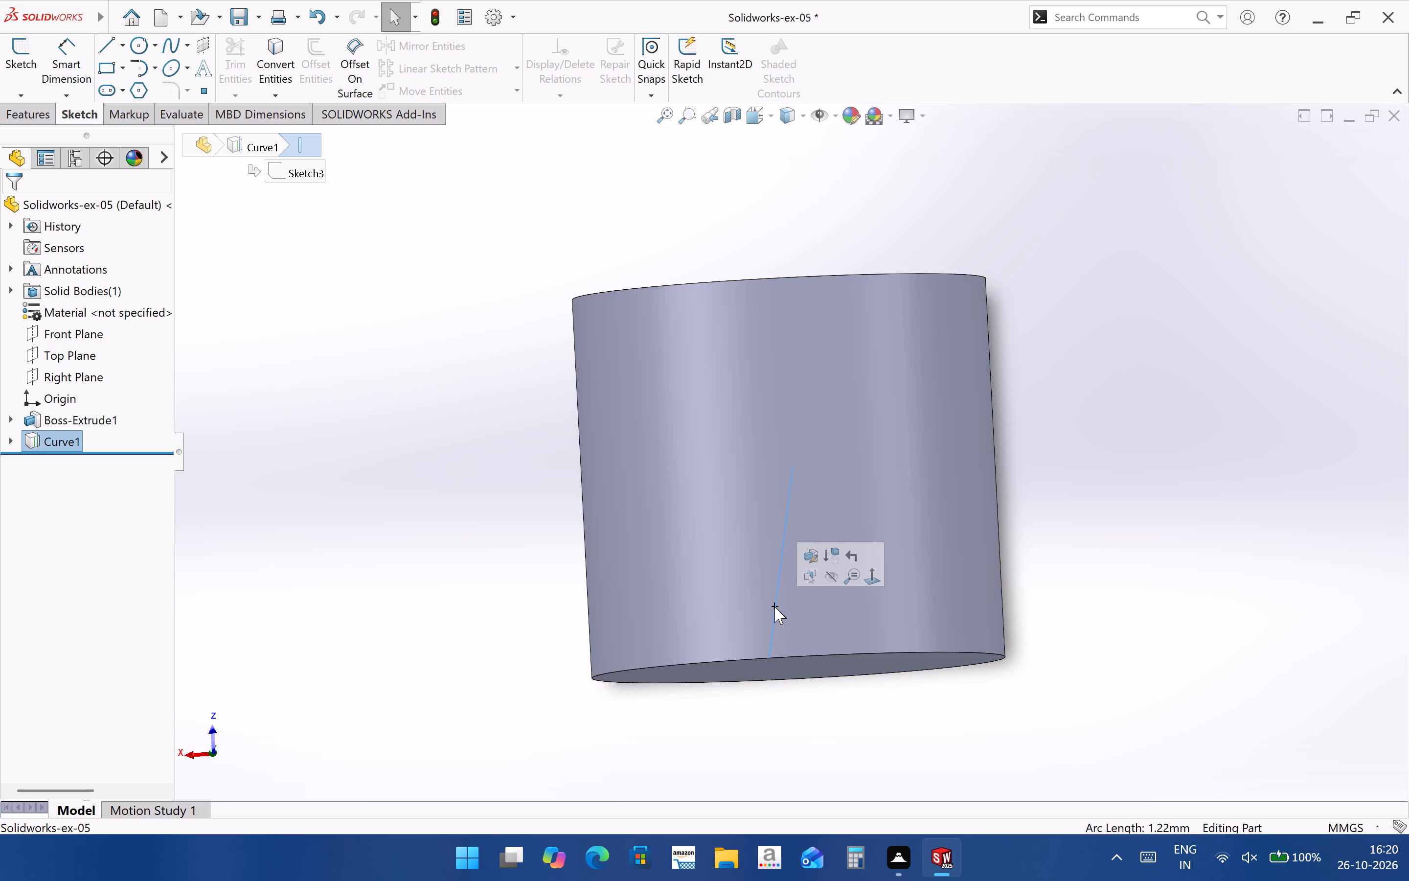
middle_drag(841, 679, 851, 578)
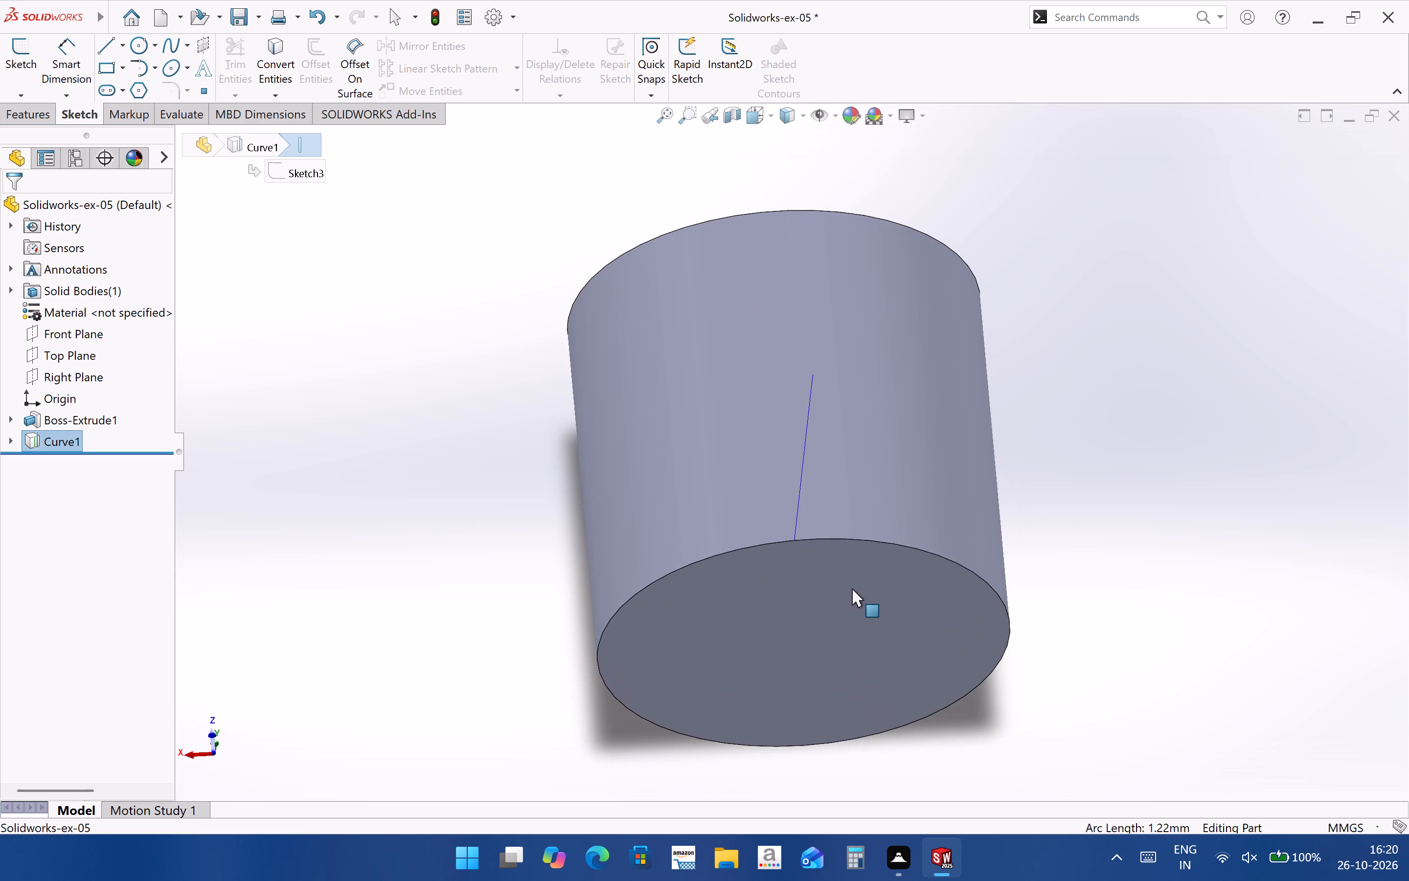
click(848, 599)
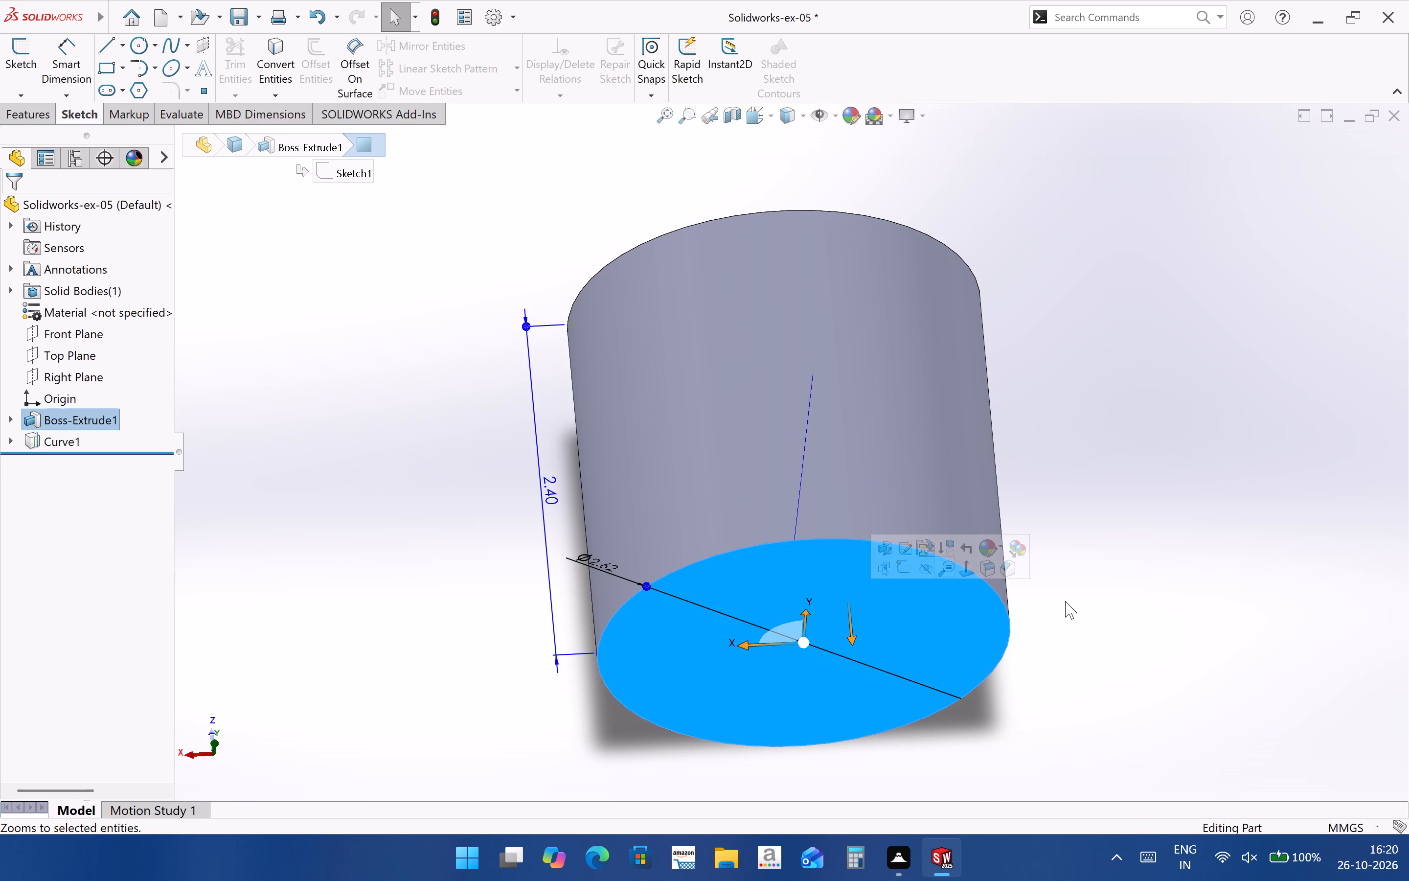
key(ctrl+8)
scroll(1005, 602, up, 2)
click(1052, 464)
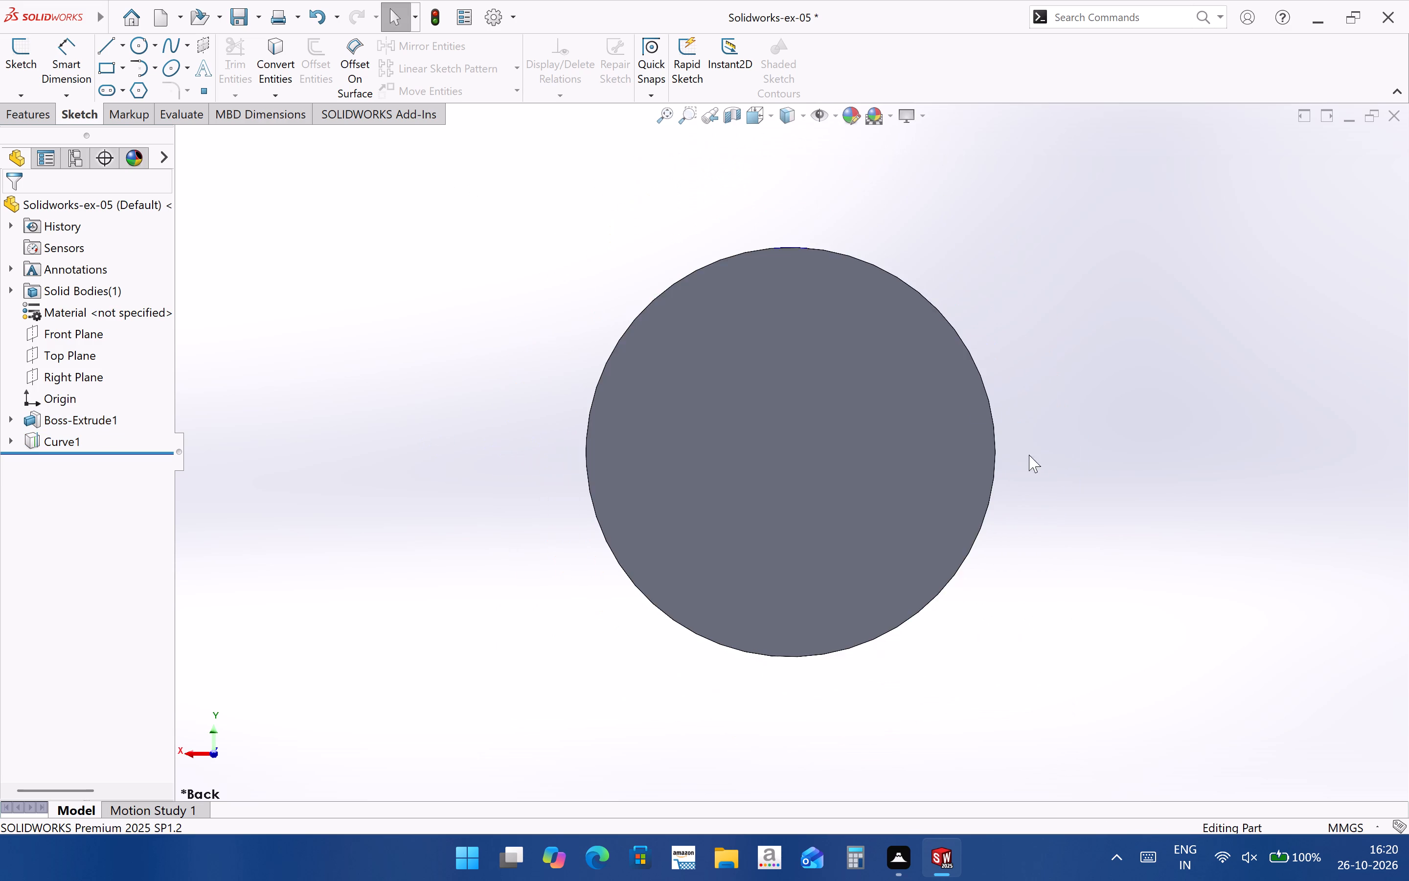
middle_drag(800, 286, 818, 384)
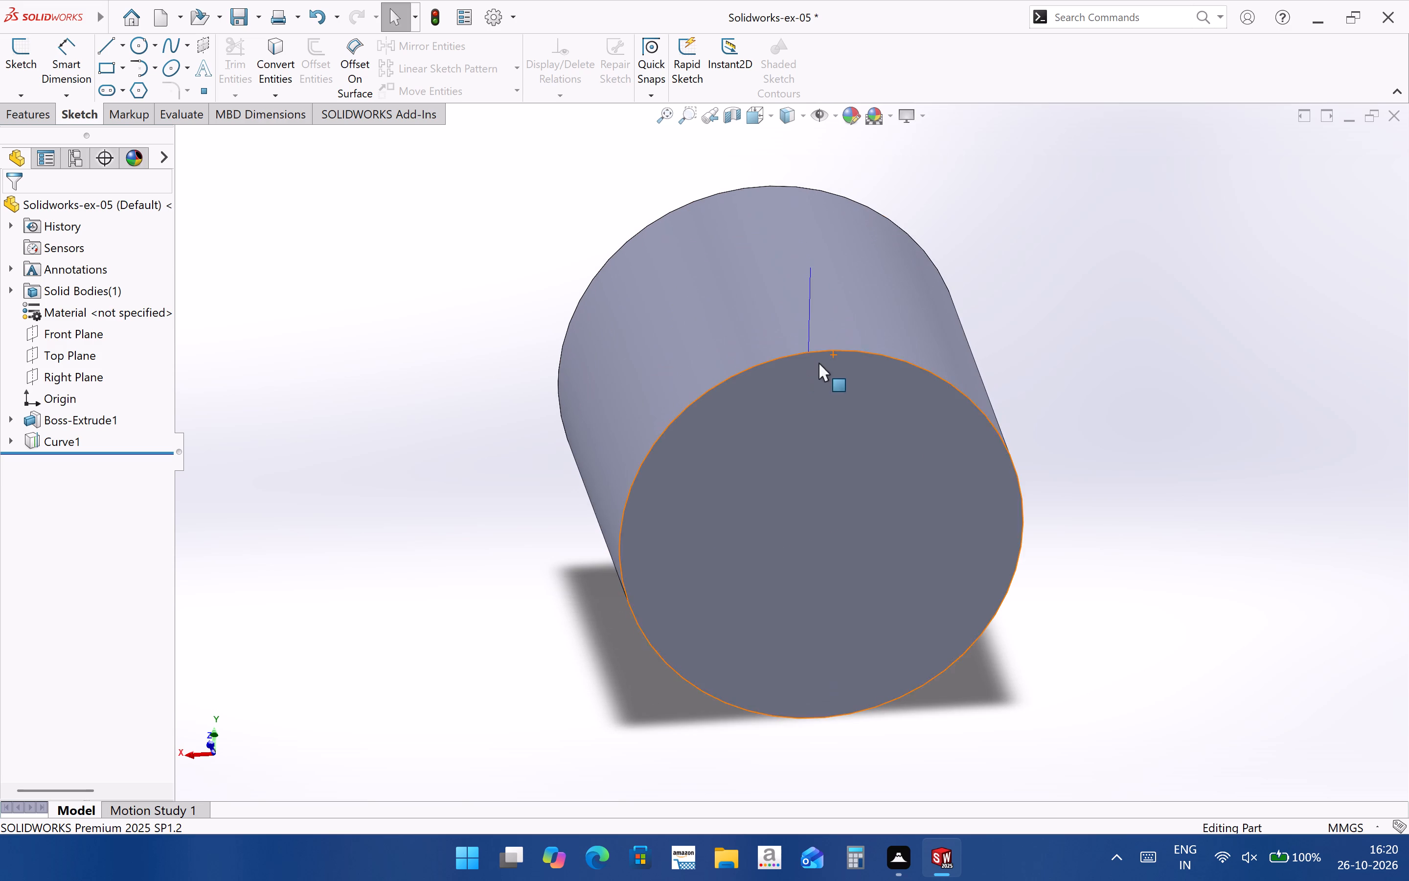
click(808, 333)
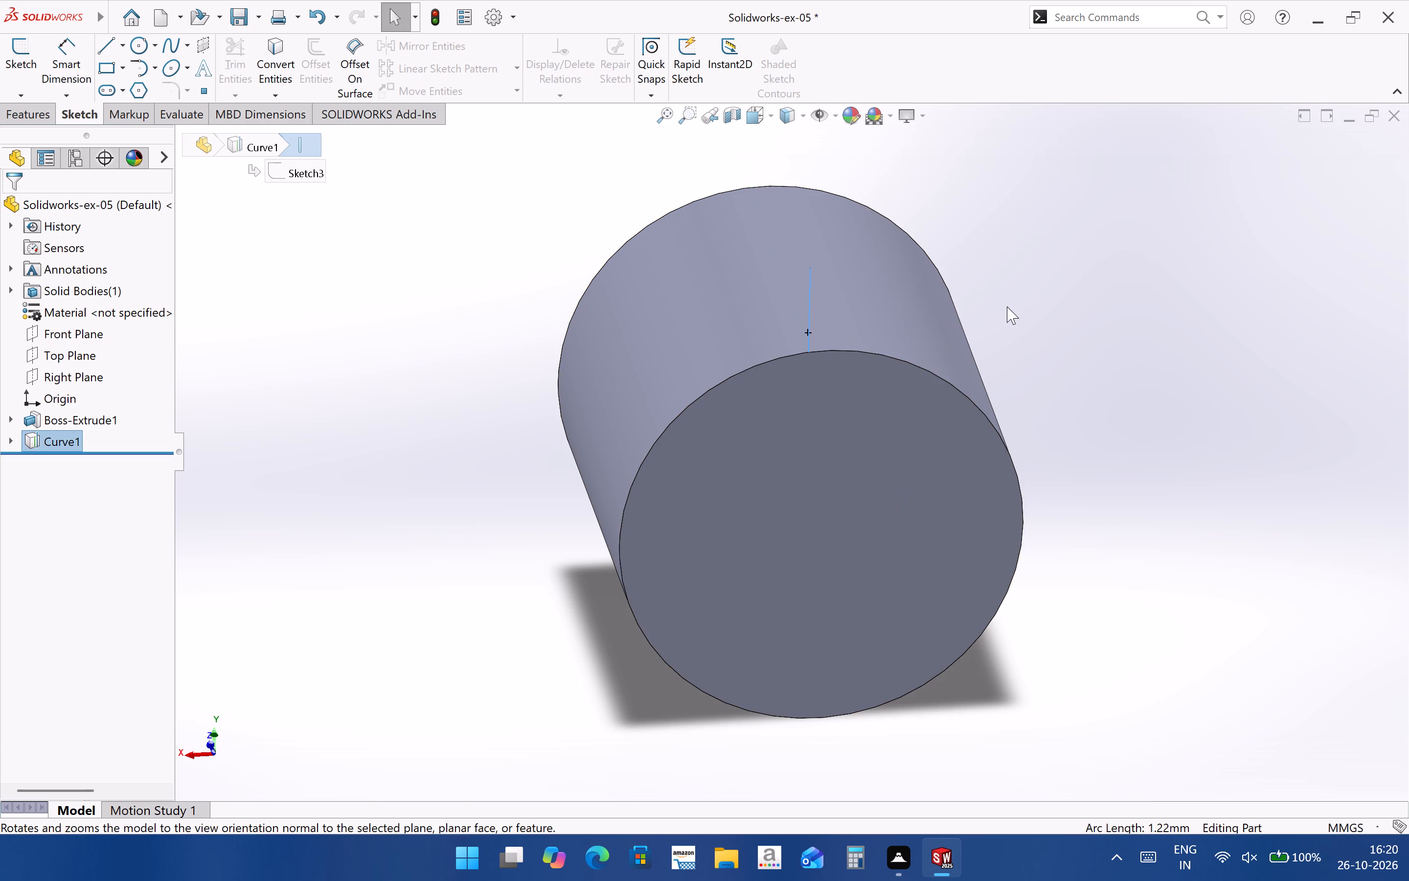
click(1139, 384)
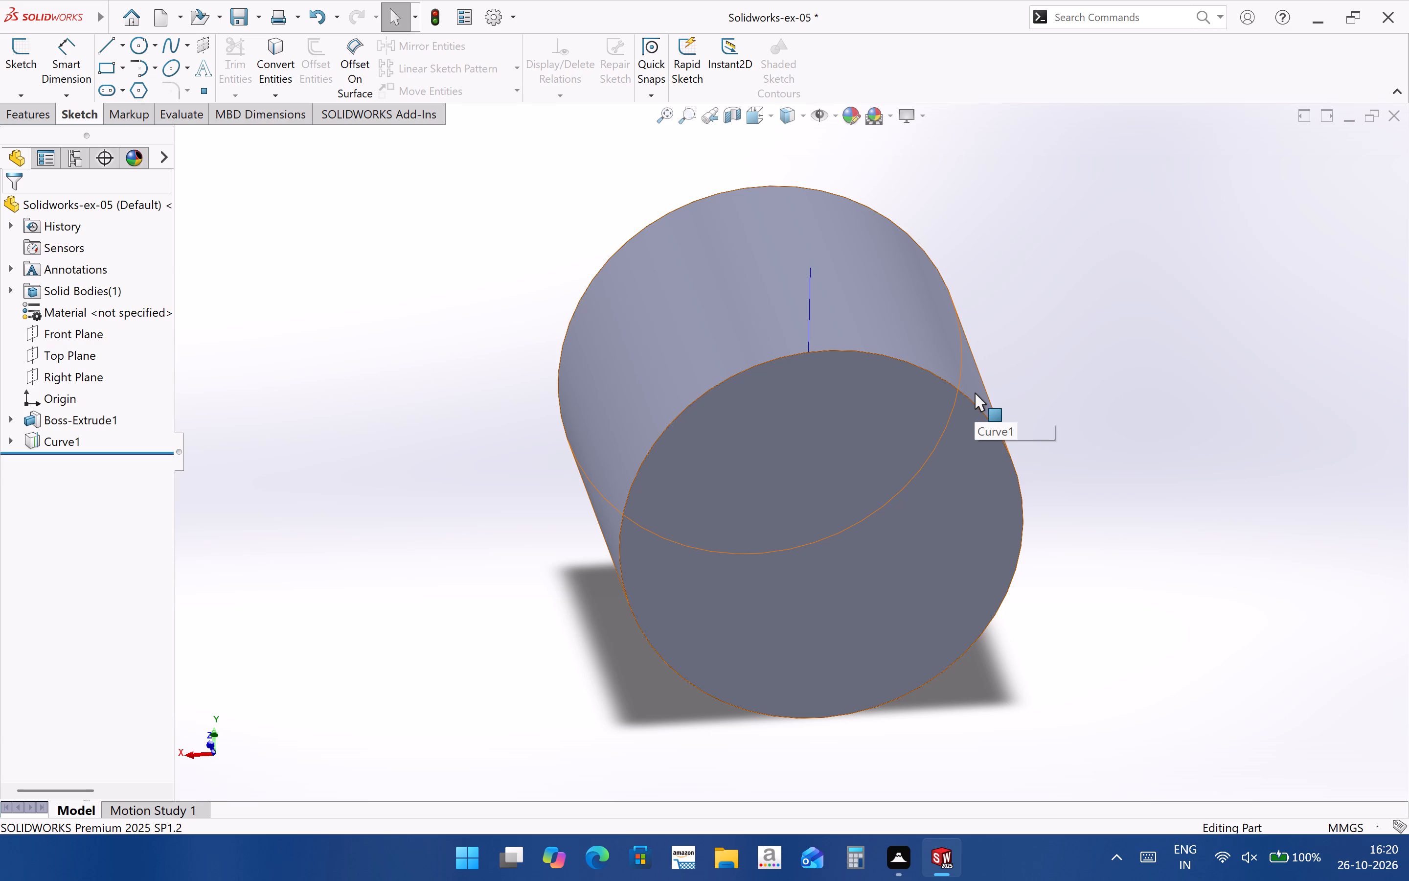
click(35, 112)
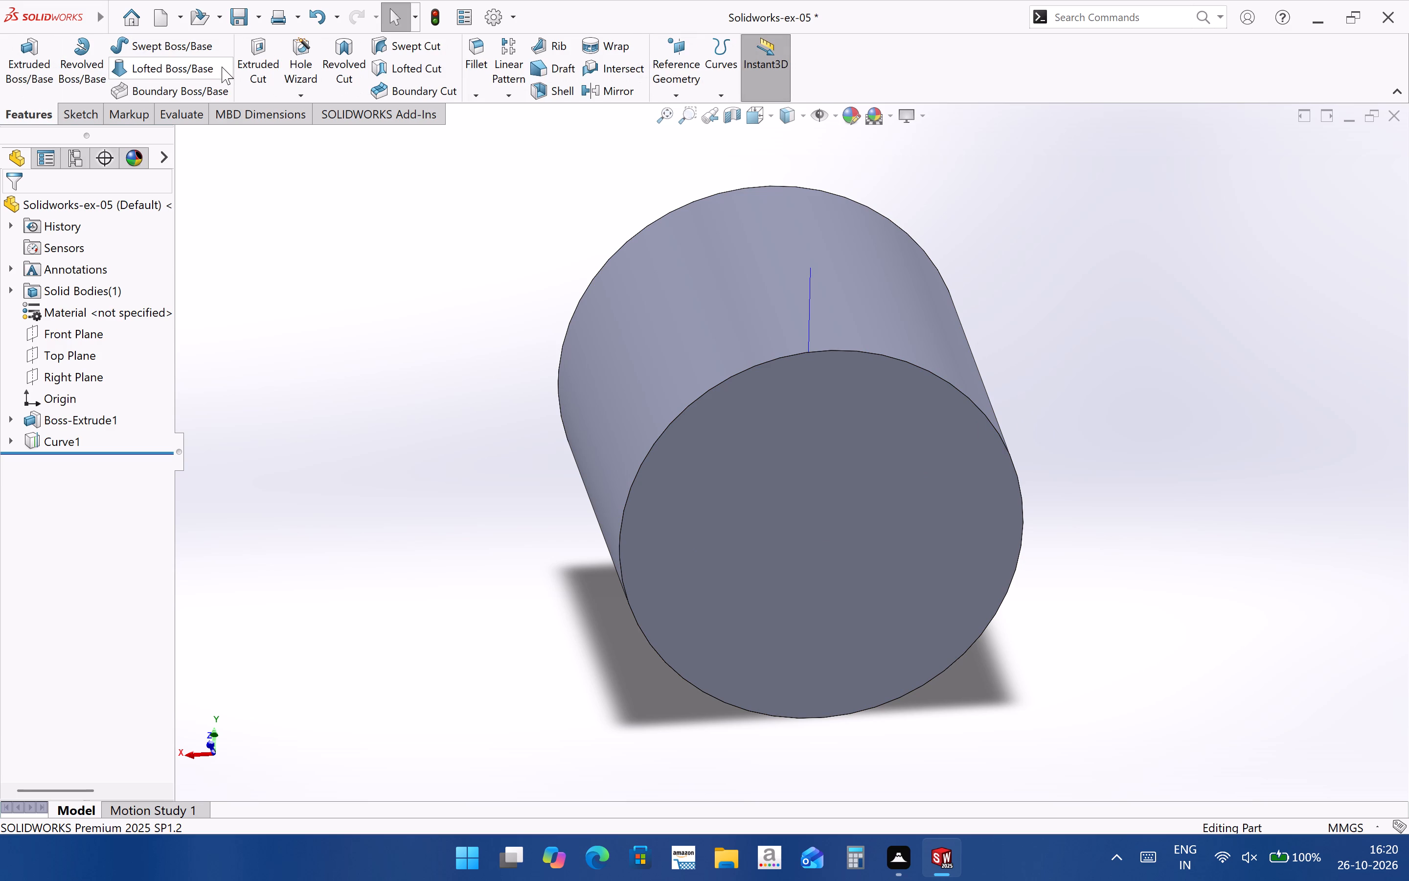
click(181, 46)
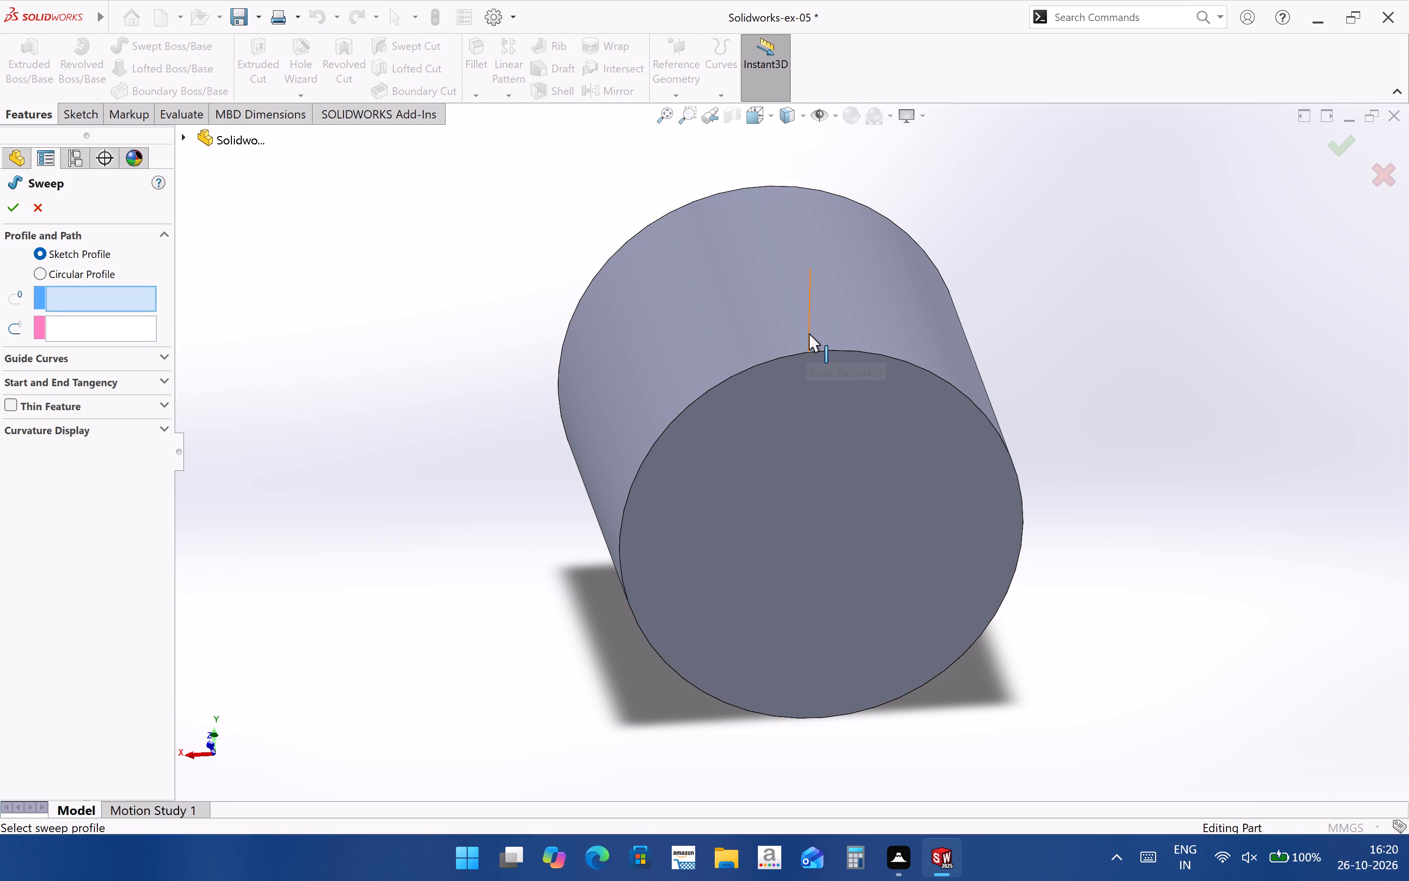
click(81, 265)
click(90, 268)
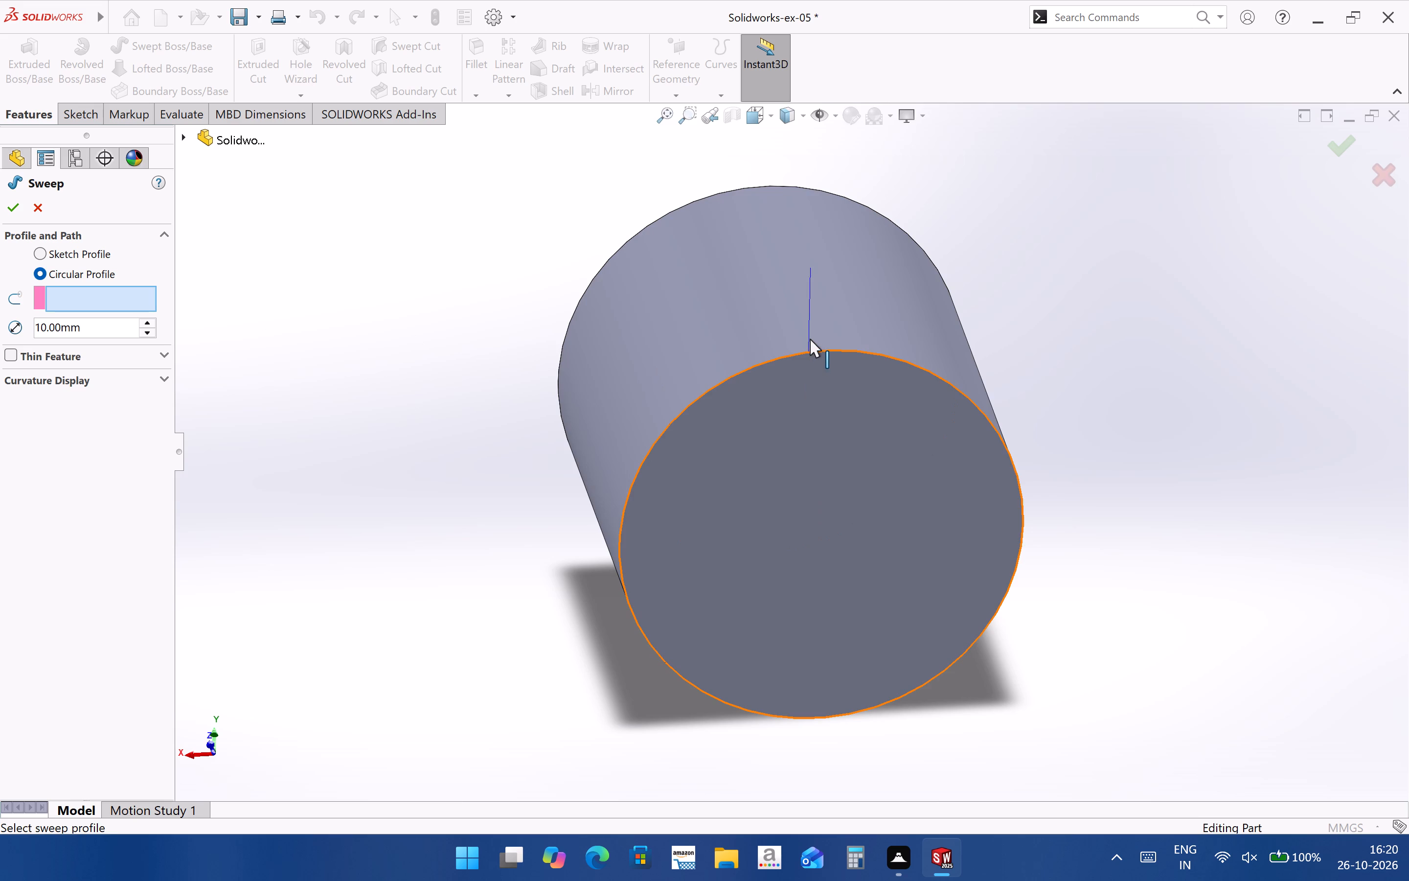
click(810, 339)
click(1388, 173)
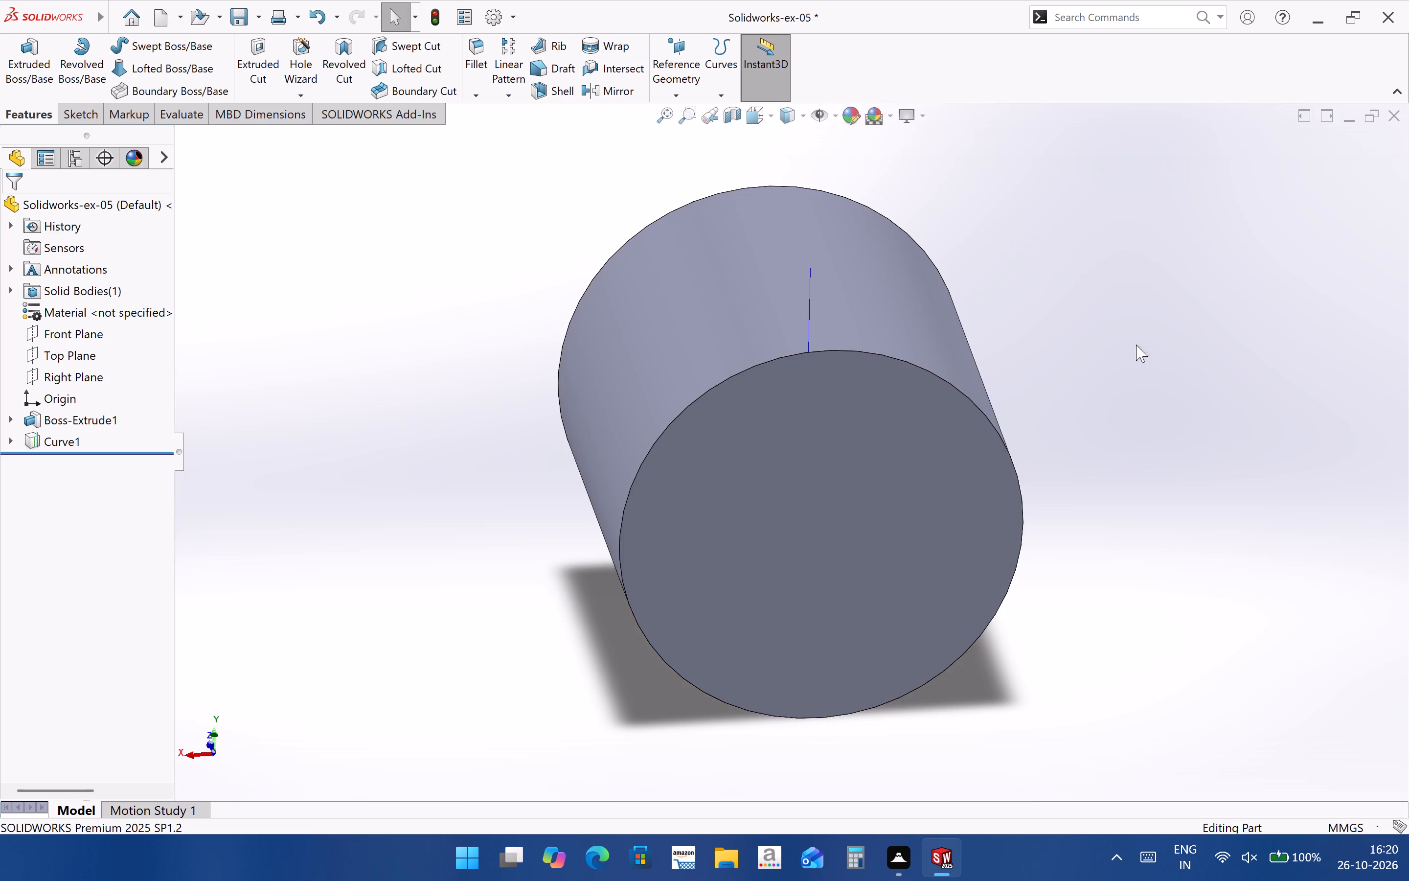
Delete the projected curve, Curve1, from the cylinder's side while keeping its absorbed sketch.
middle_drag(764, 451, 800, 742)
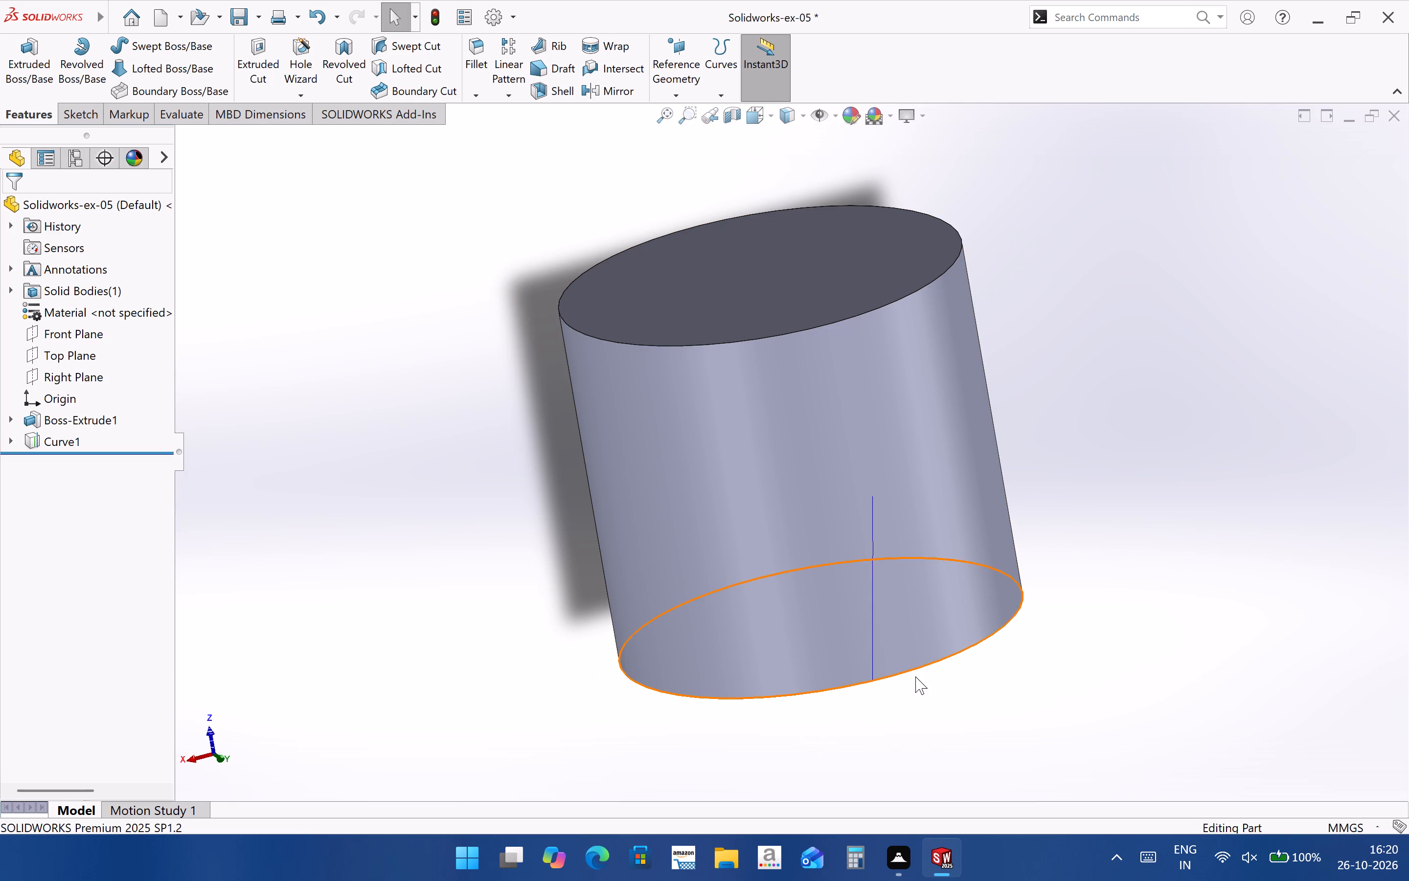
middle_drag(915, 676, 780, 607)
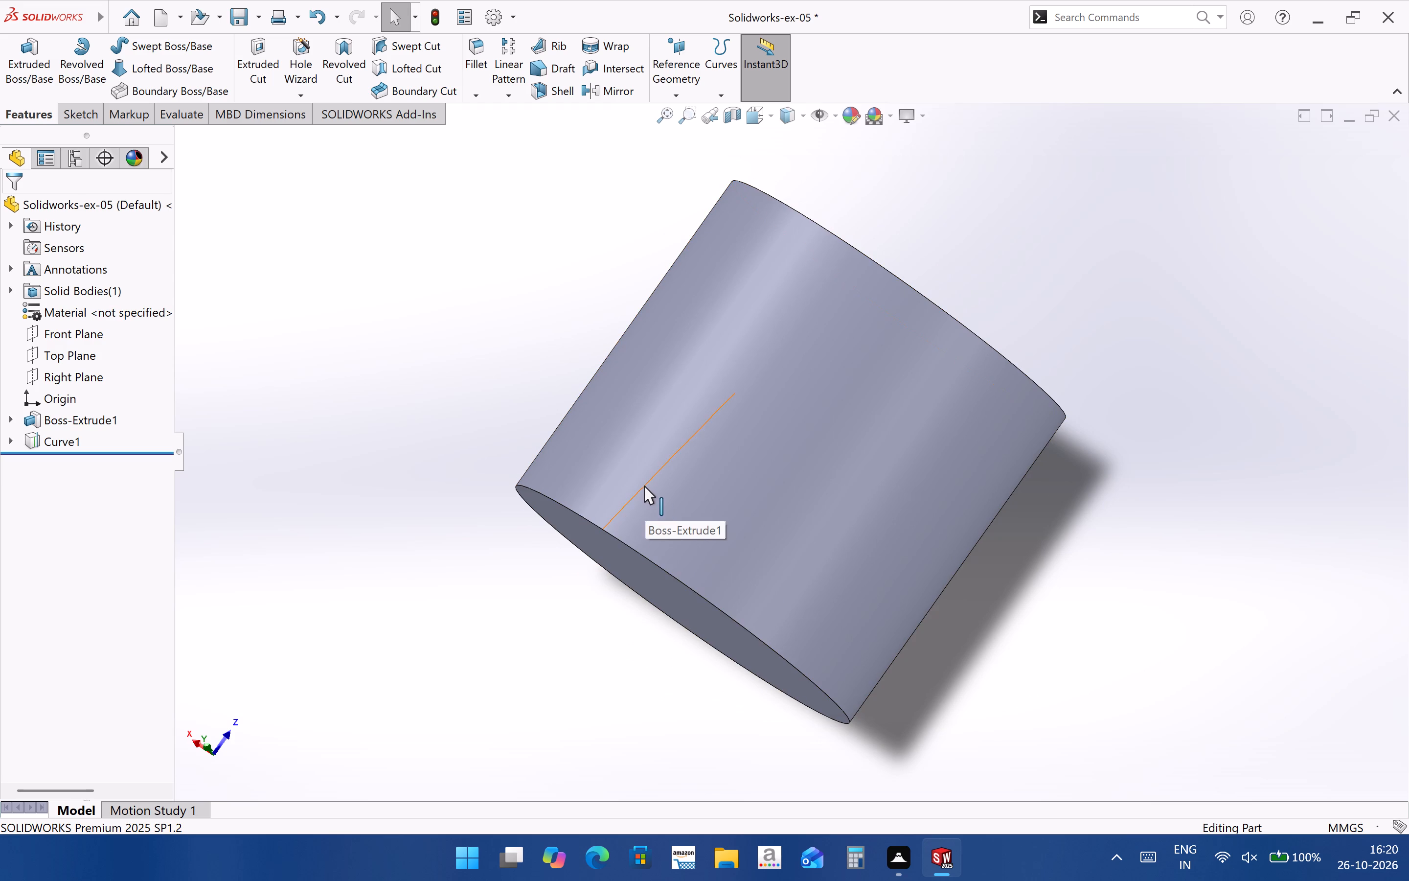
click(644, 485)
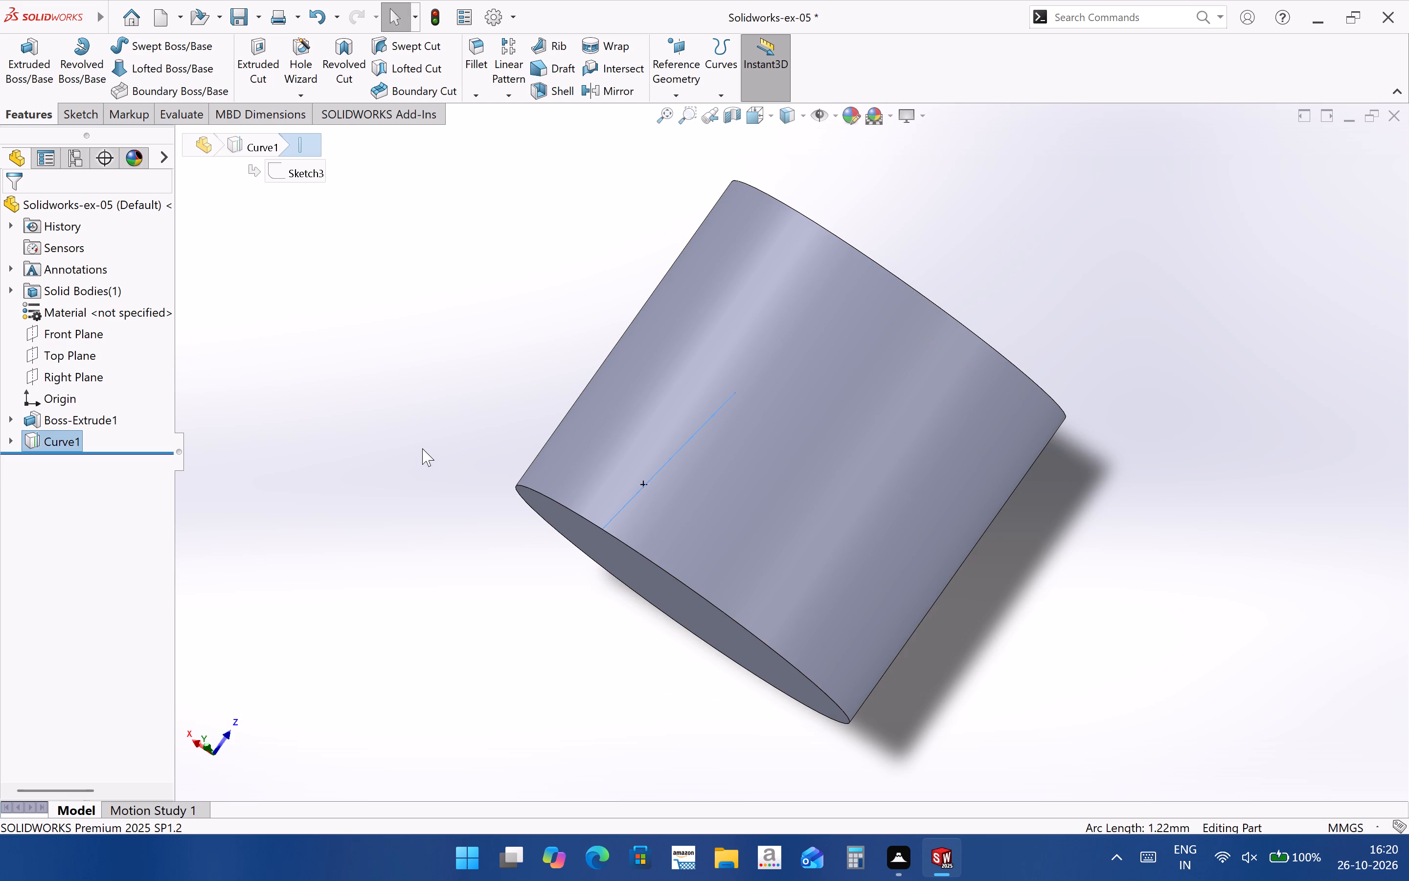
key(Delete)
drag(772, 281, 777, 284)
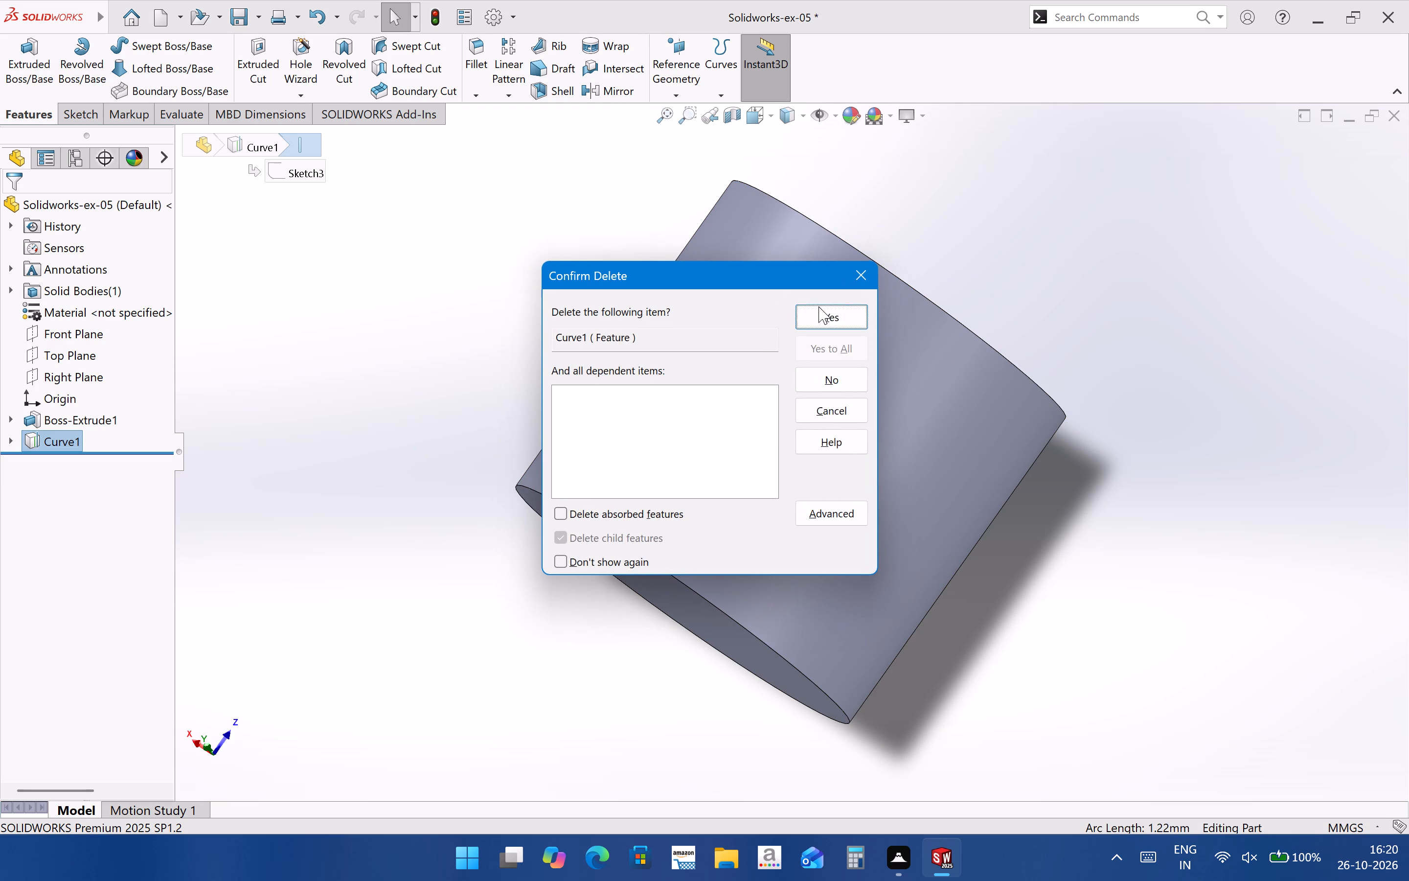
click(824, 311)
click(1204, 590)
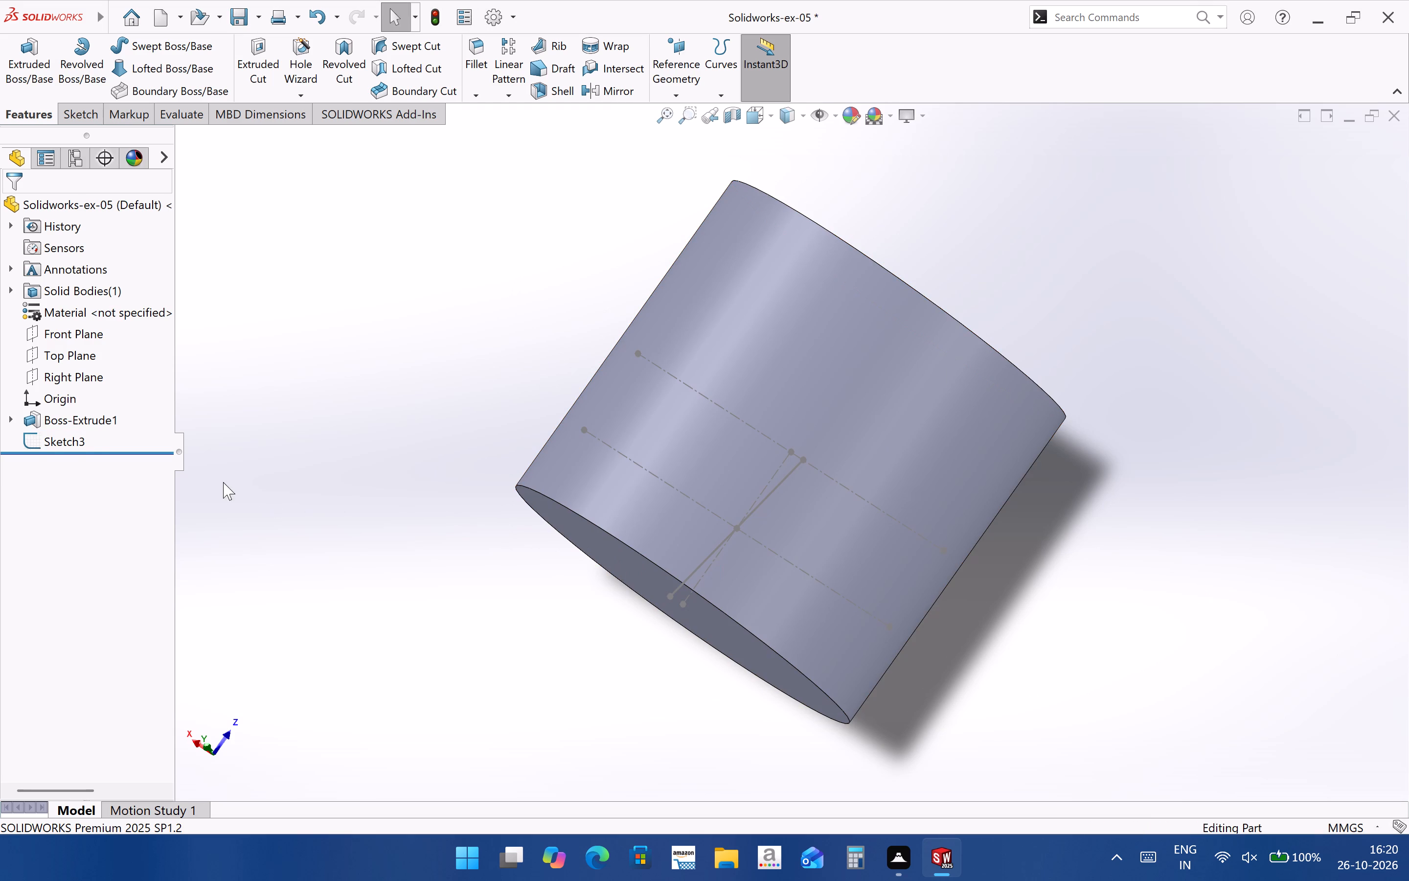
Delete Sketch3, the slanted-line sketch left over from the projected curve.
click(70, 437)
key(Delete)
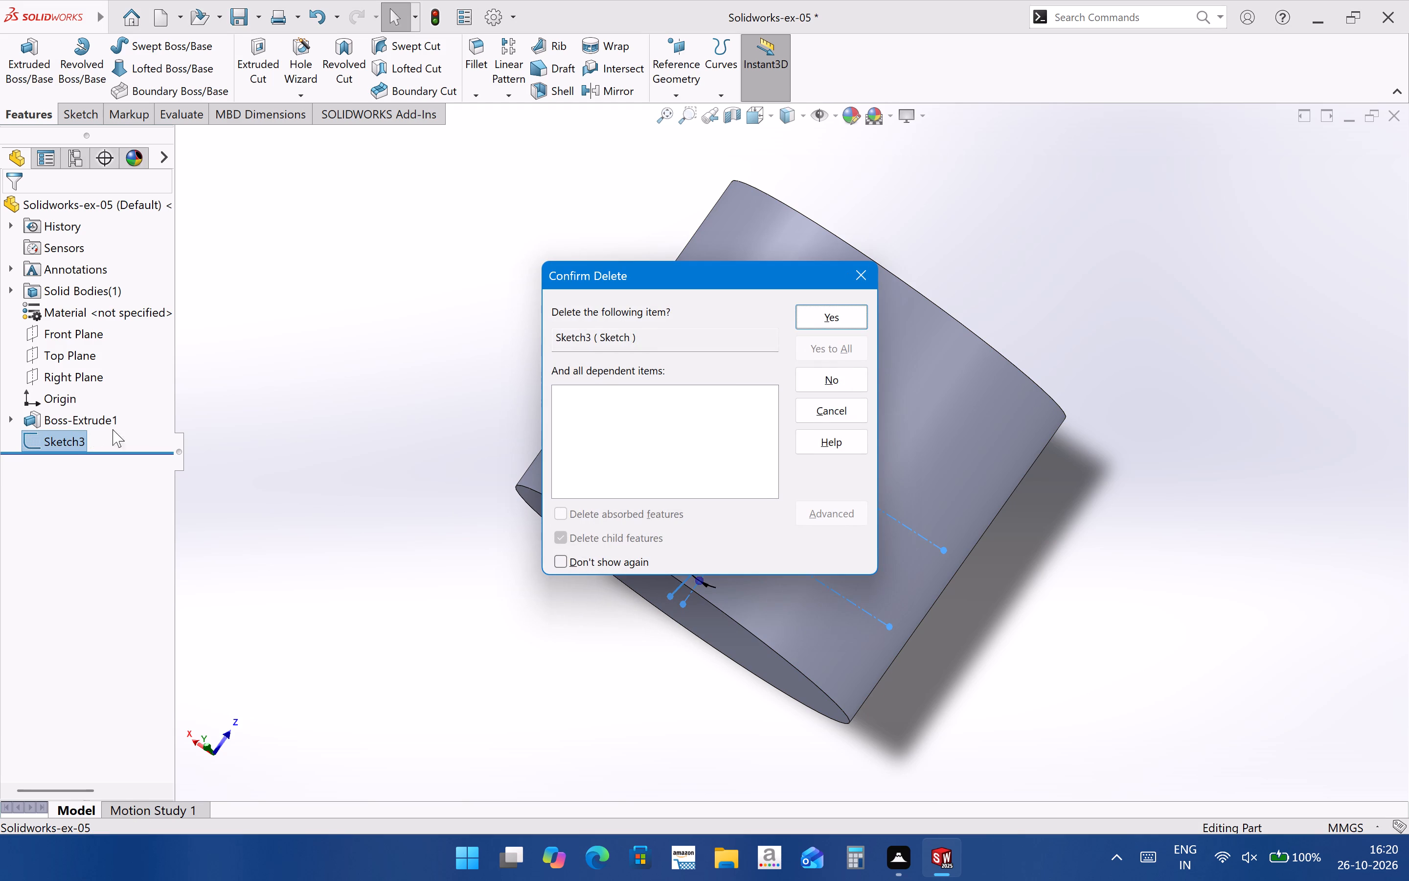
click(834, 316)
click(1112, 622)
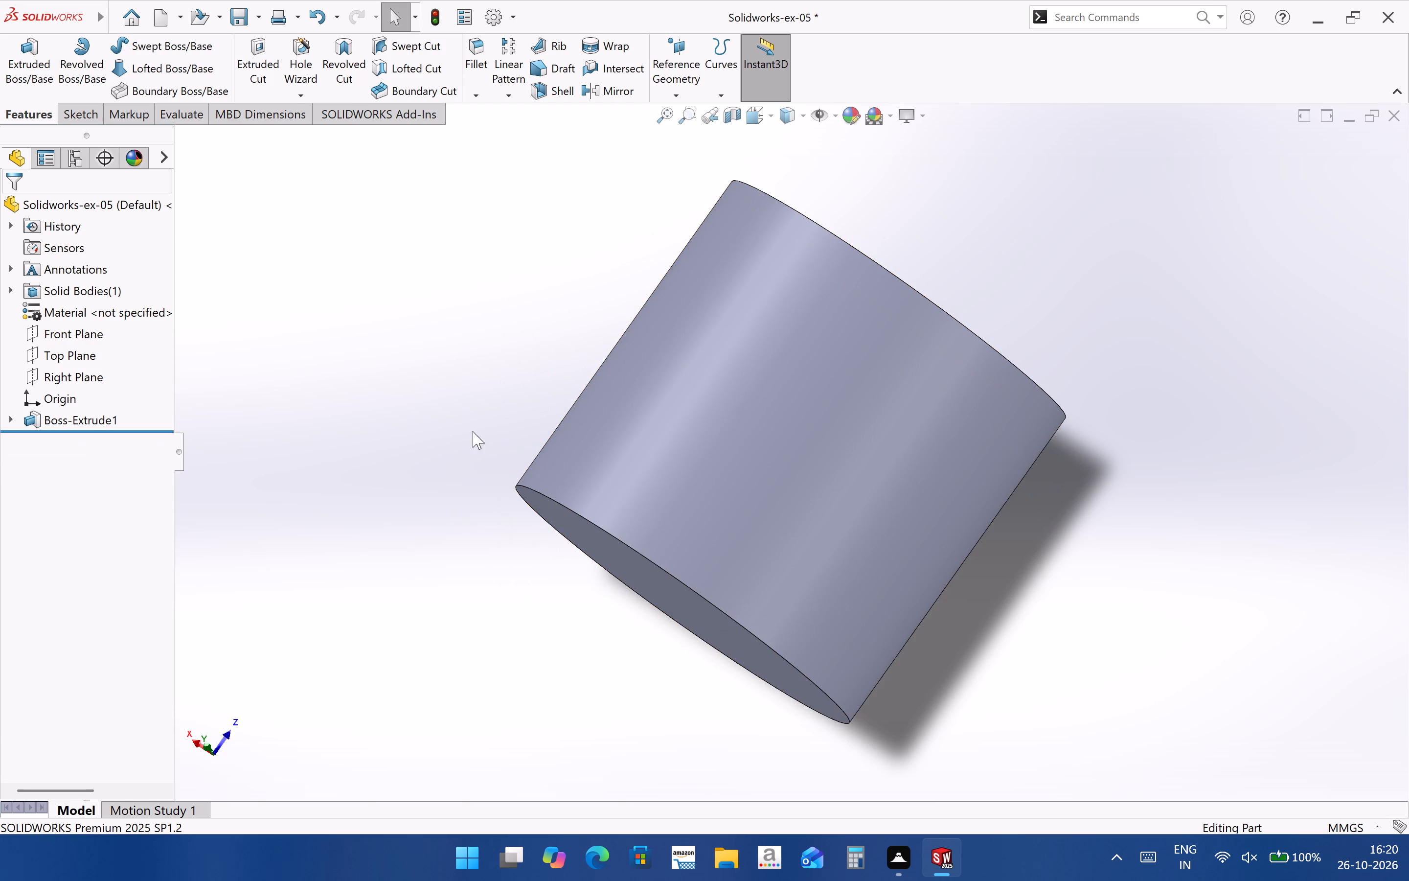
middle_drag(661, 491, 541, 589)
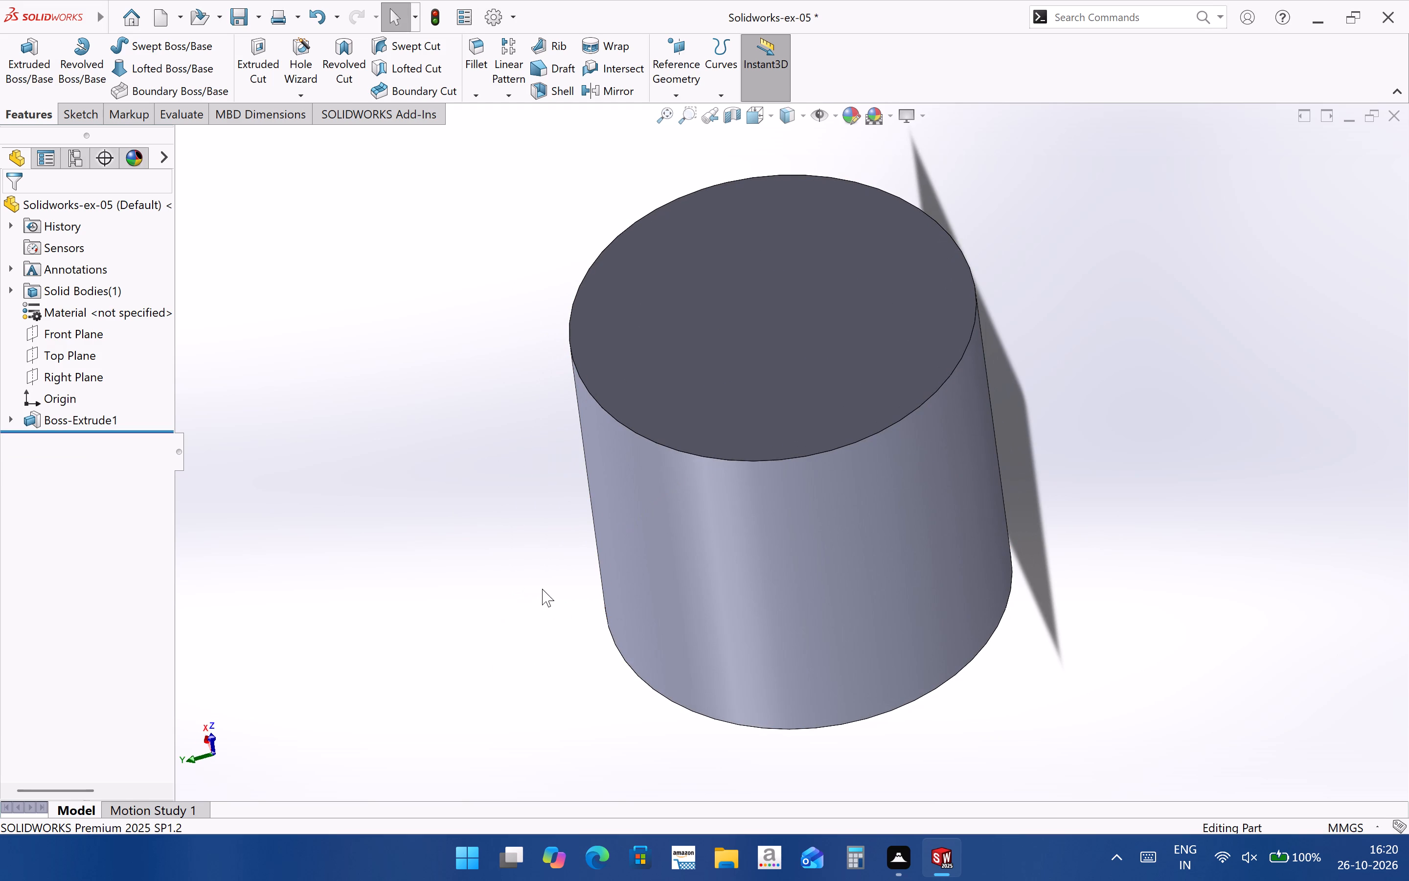
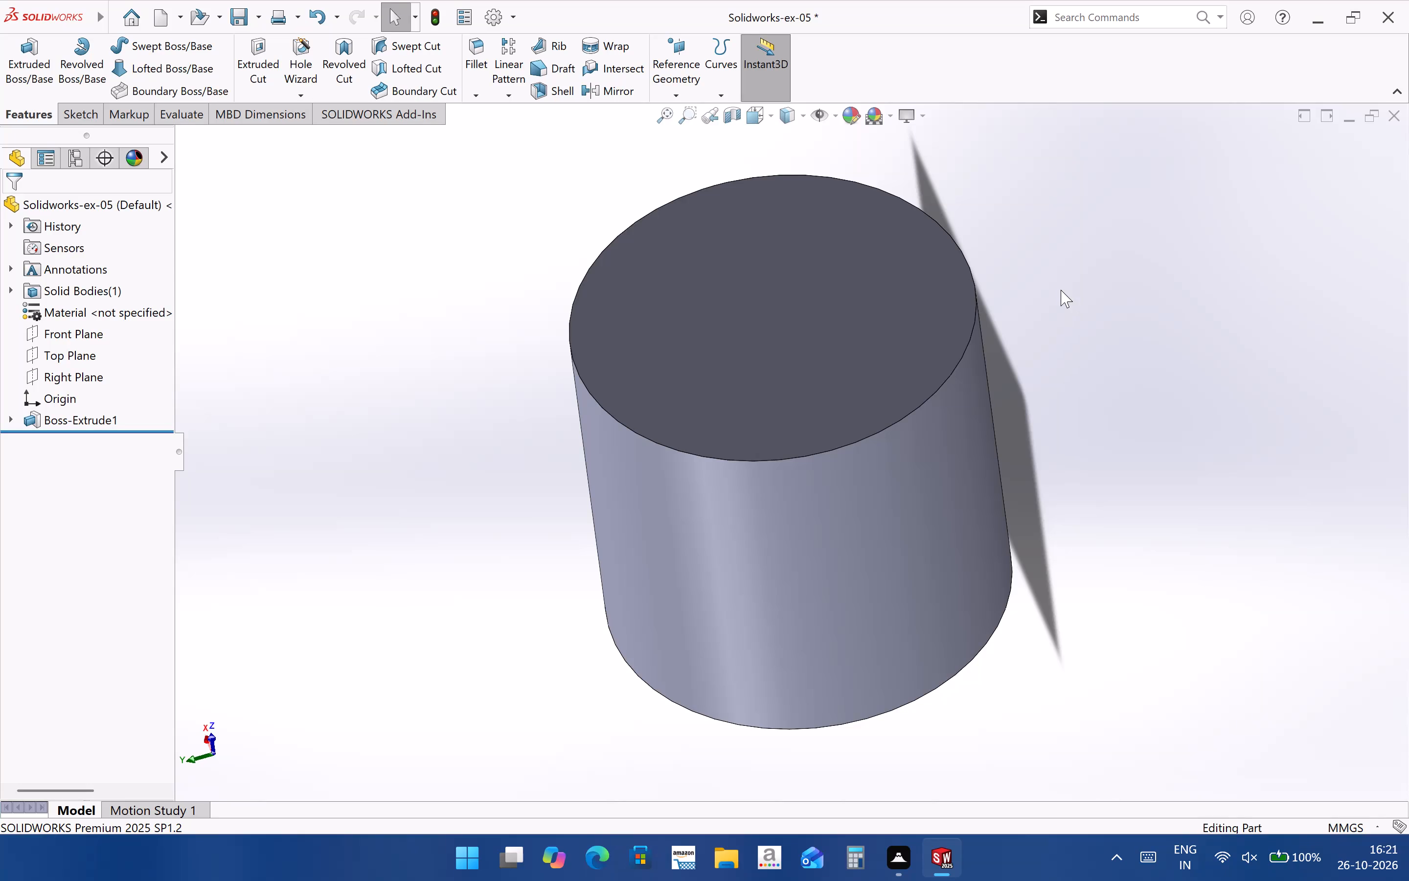
Open Sketch1, the base circle sketch under Boss-Extrude1, for editing.
click(913, 445)
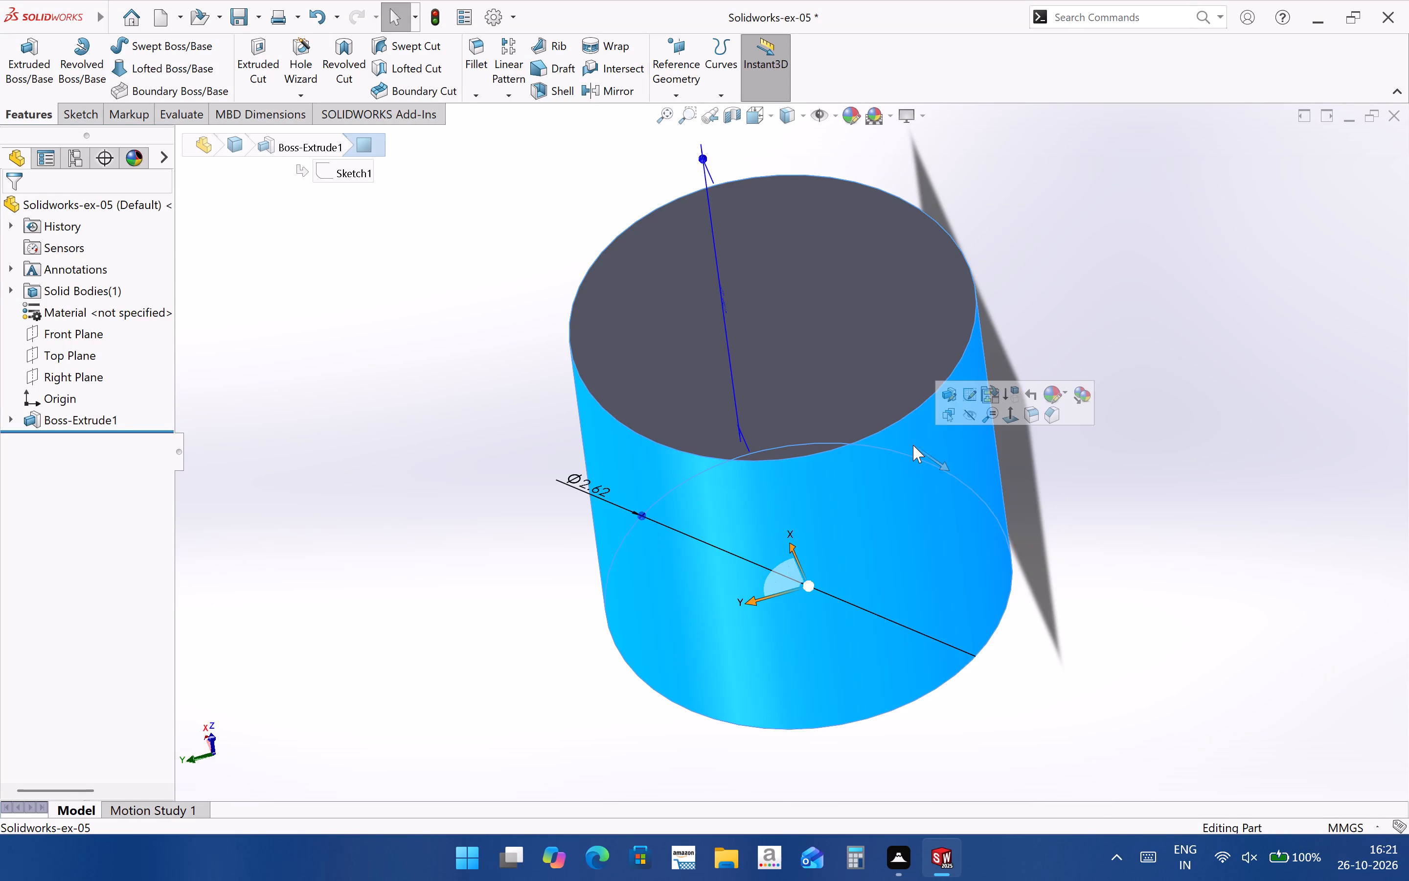
click(1261, 315)
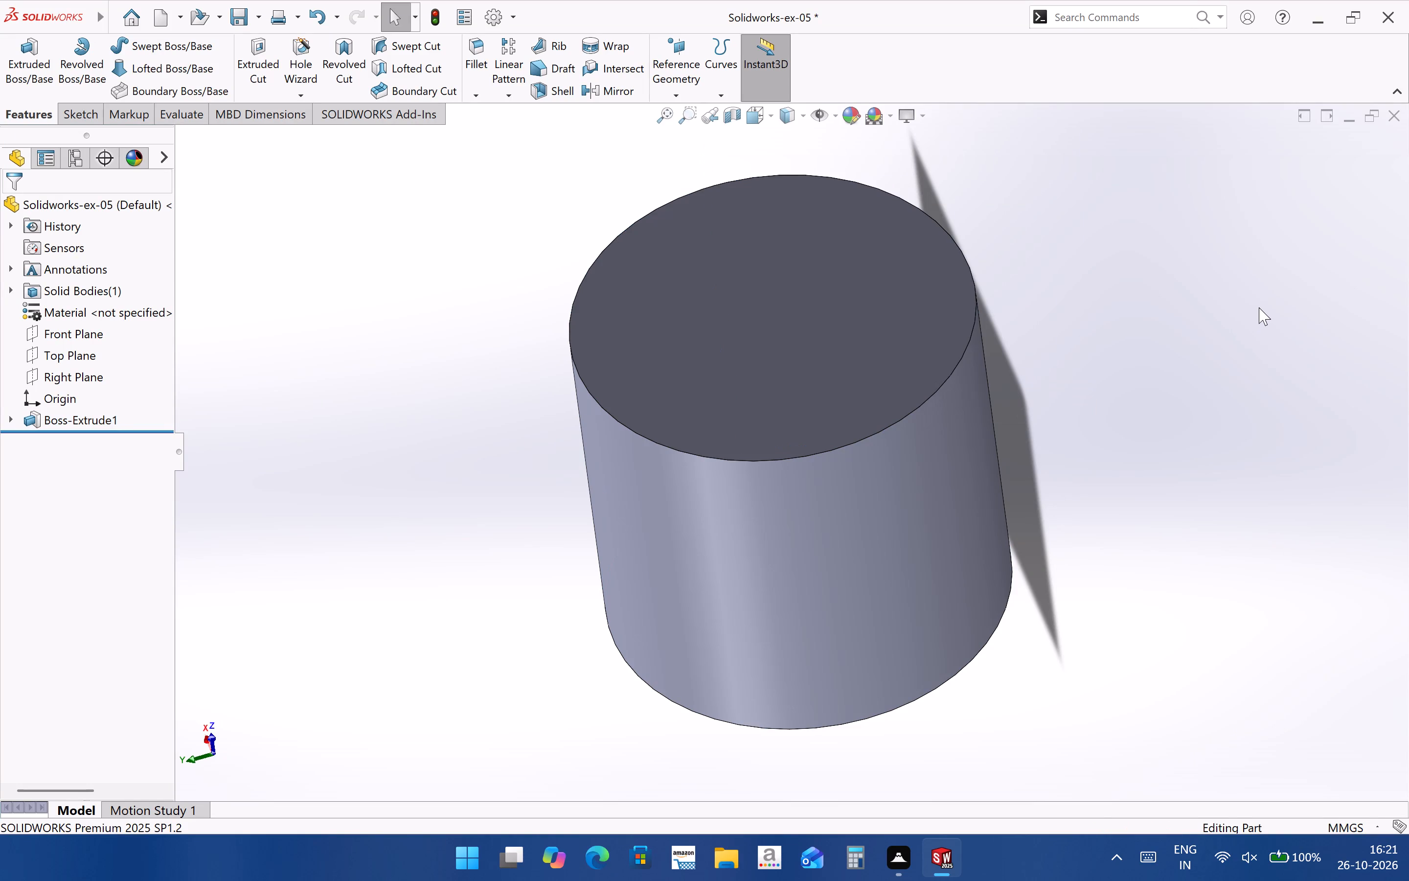
click(9, 418)
click(88, 440)
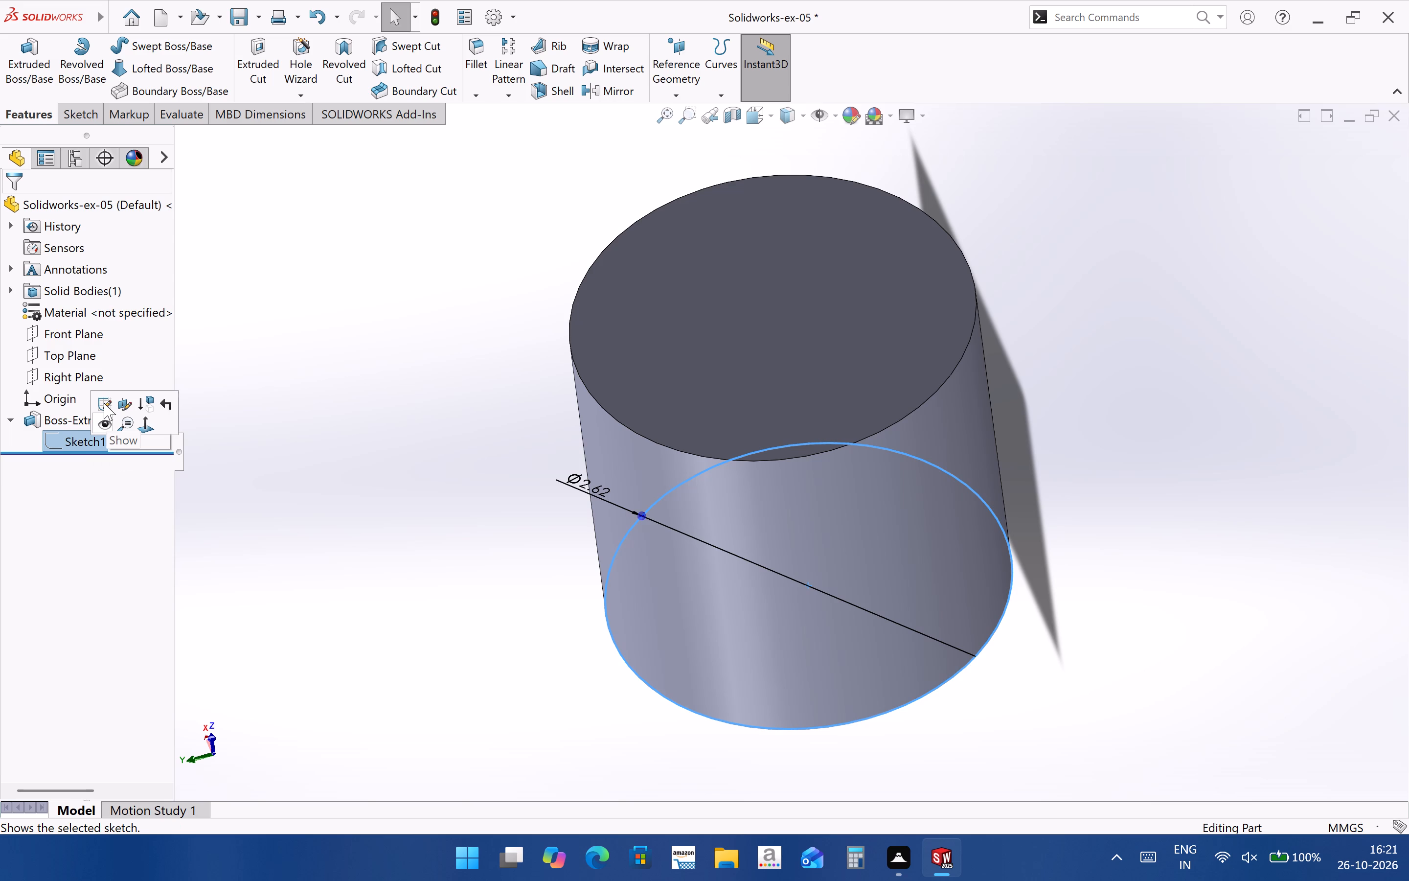
click(104, 403)
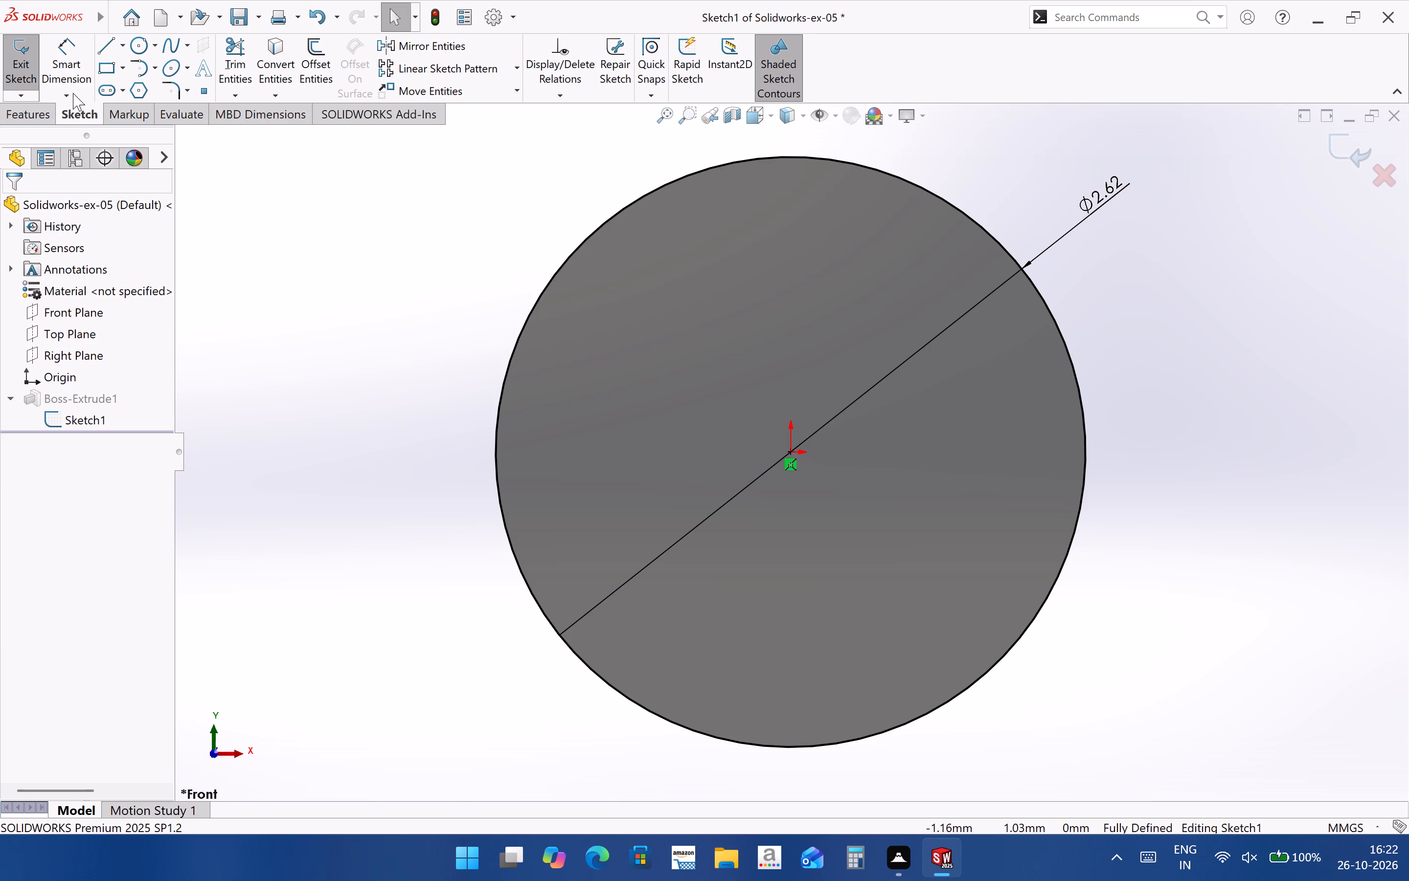
Draw a vertical centerline through the origin, extending slightly beyond the circle at both ends.
click(53, 115)
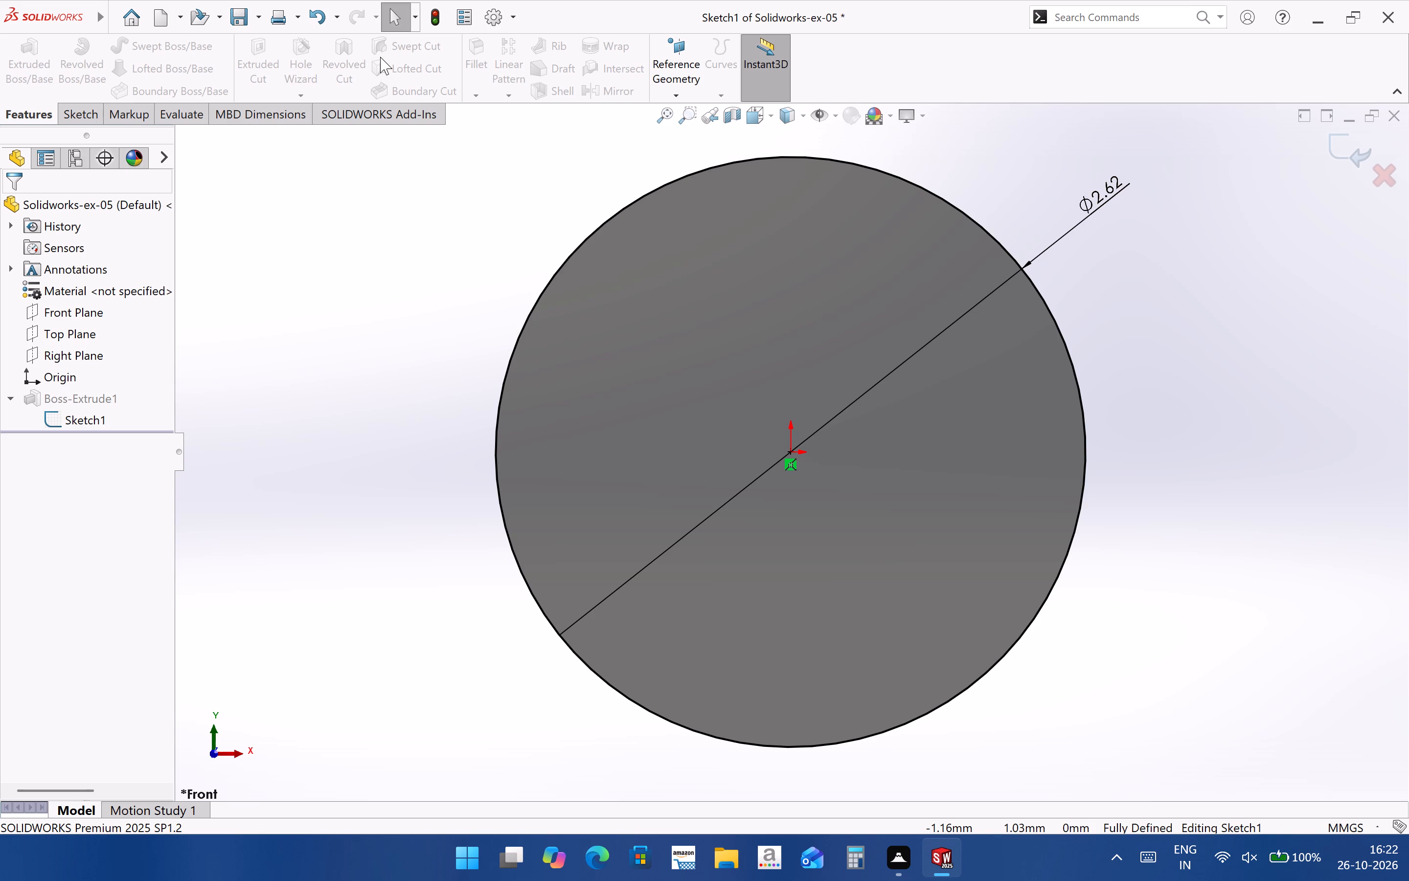
click(95, 116)
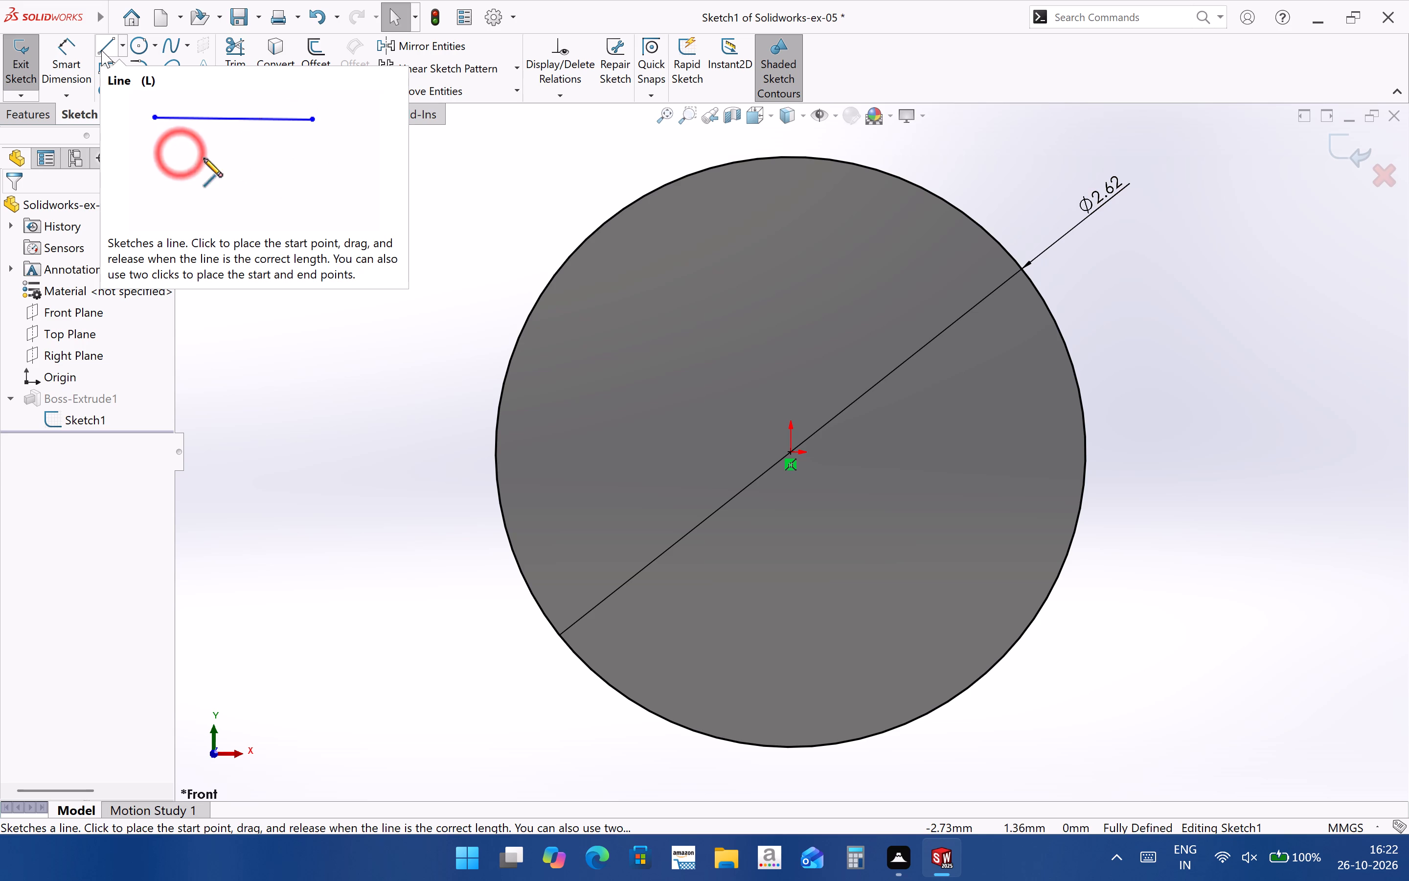
click(110, 48)
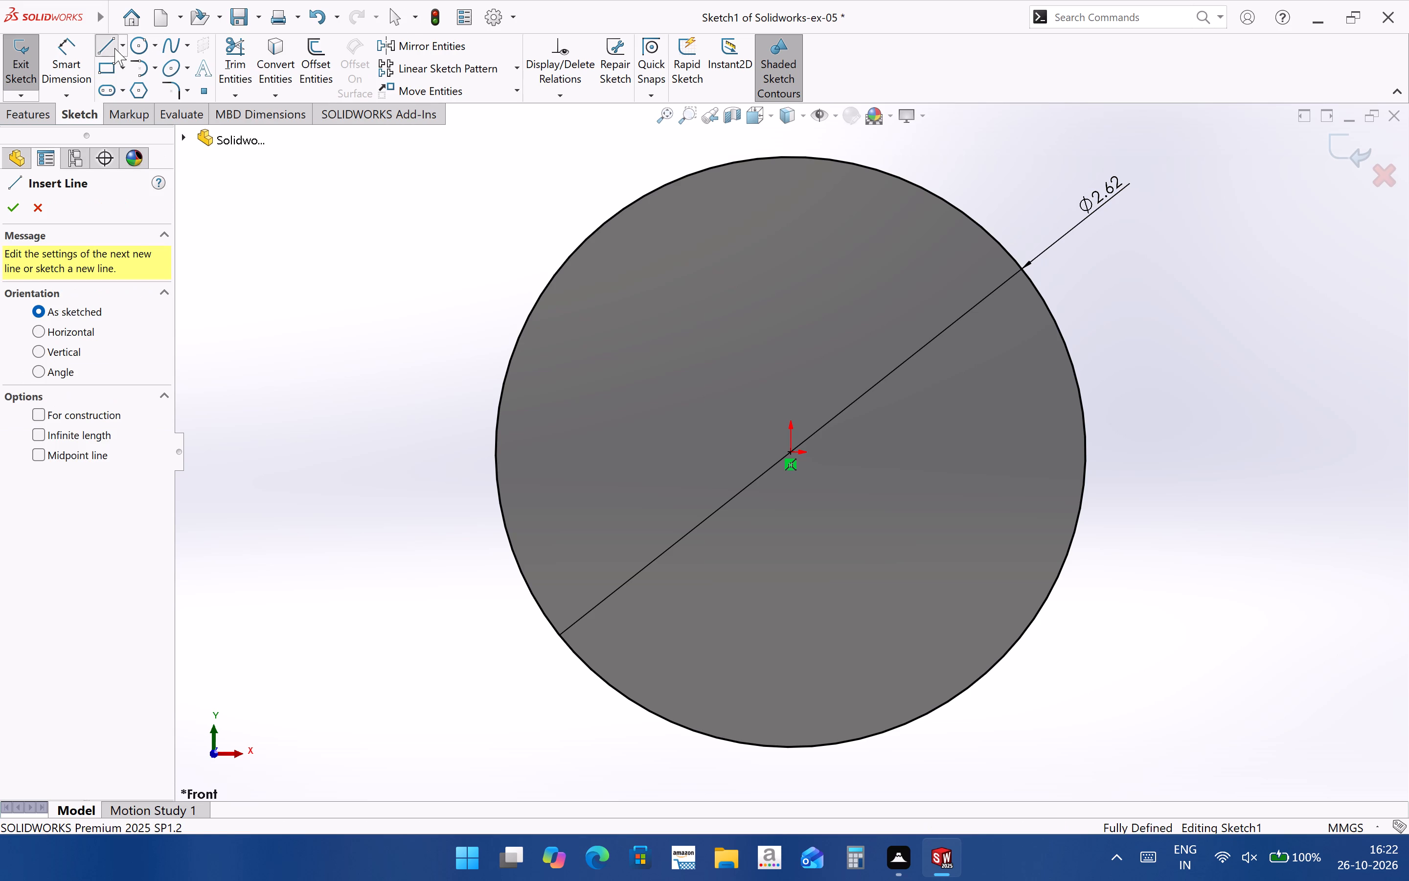
click(131, 45)
click(121, 45)
click(136, 86)
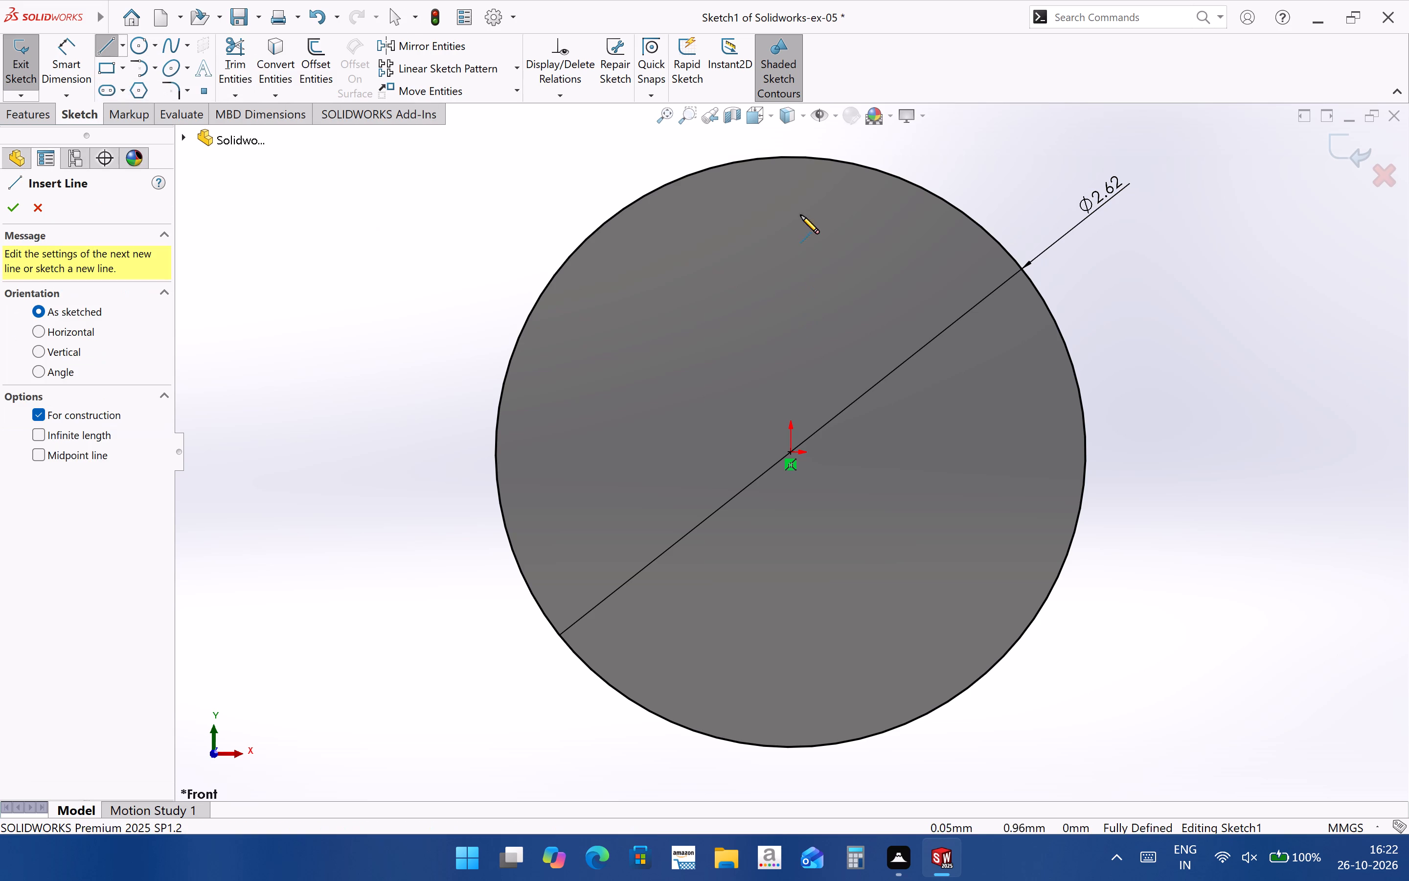
click(792, 138)
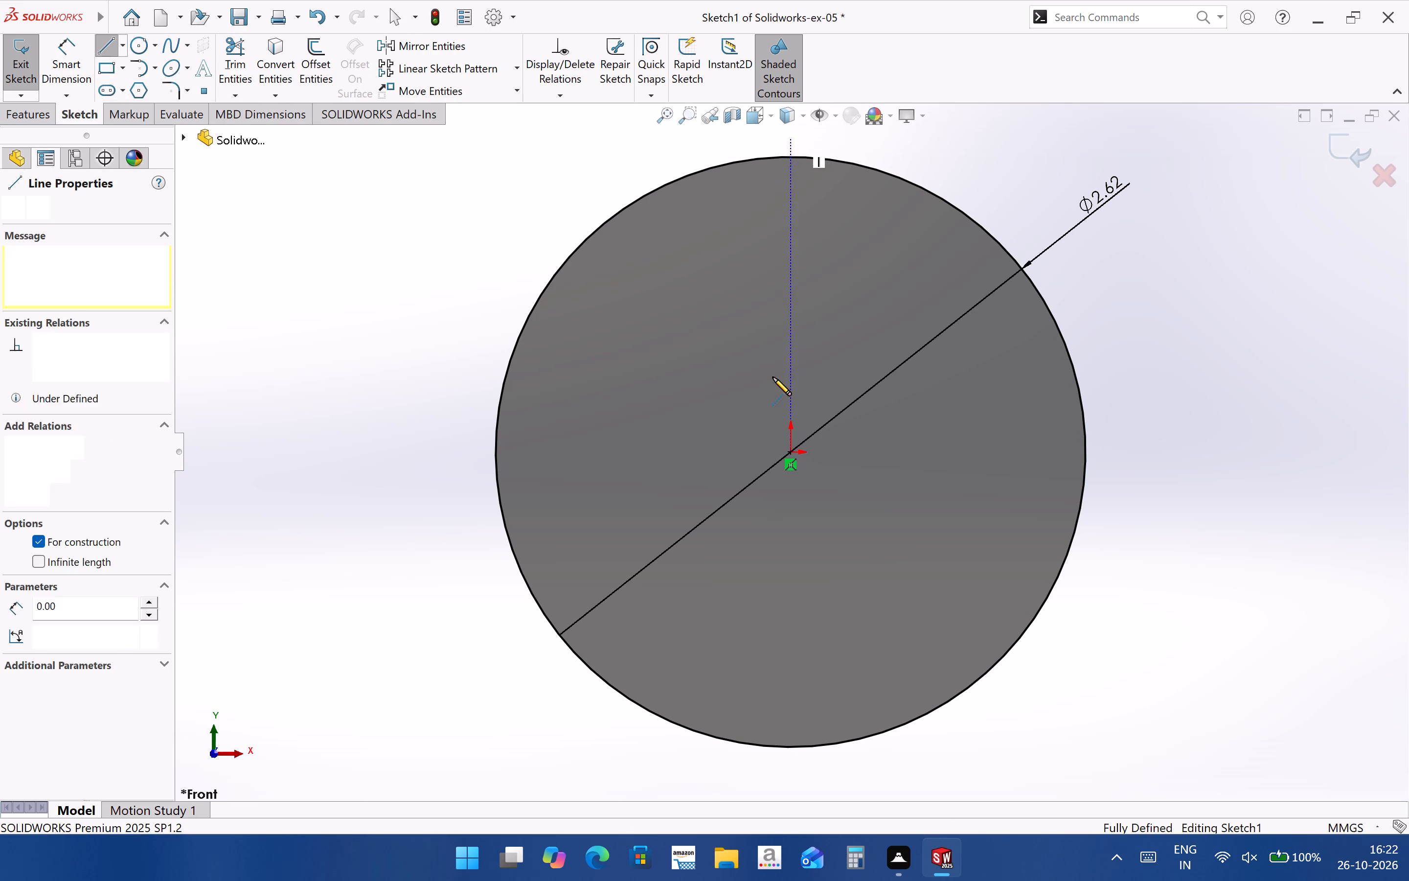
click(791, 764)
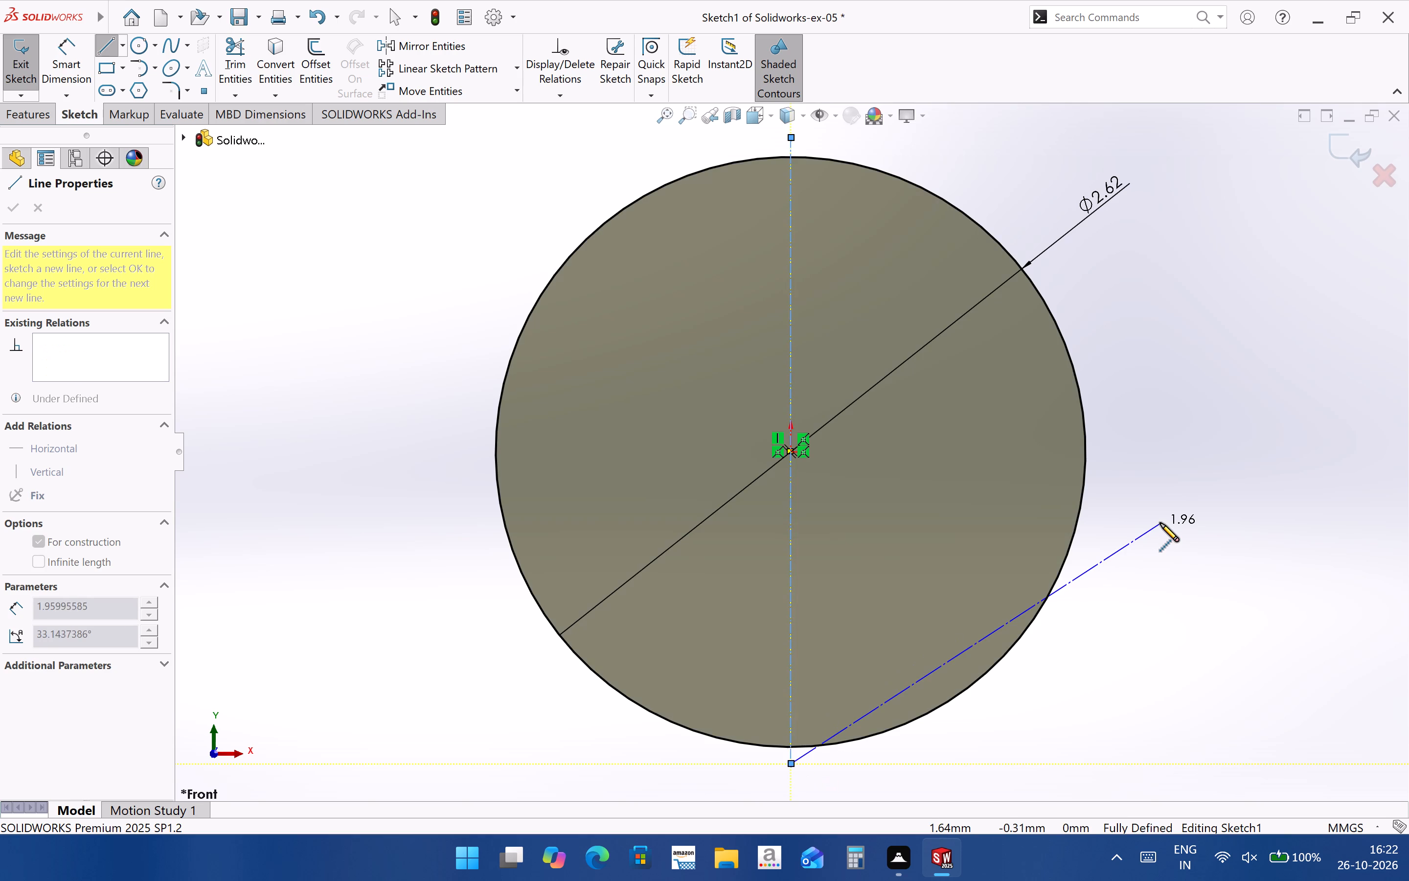
key(Escape)
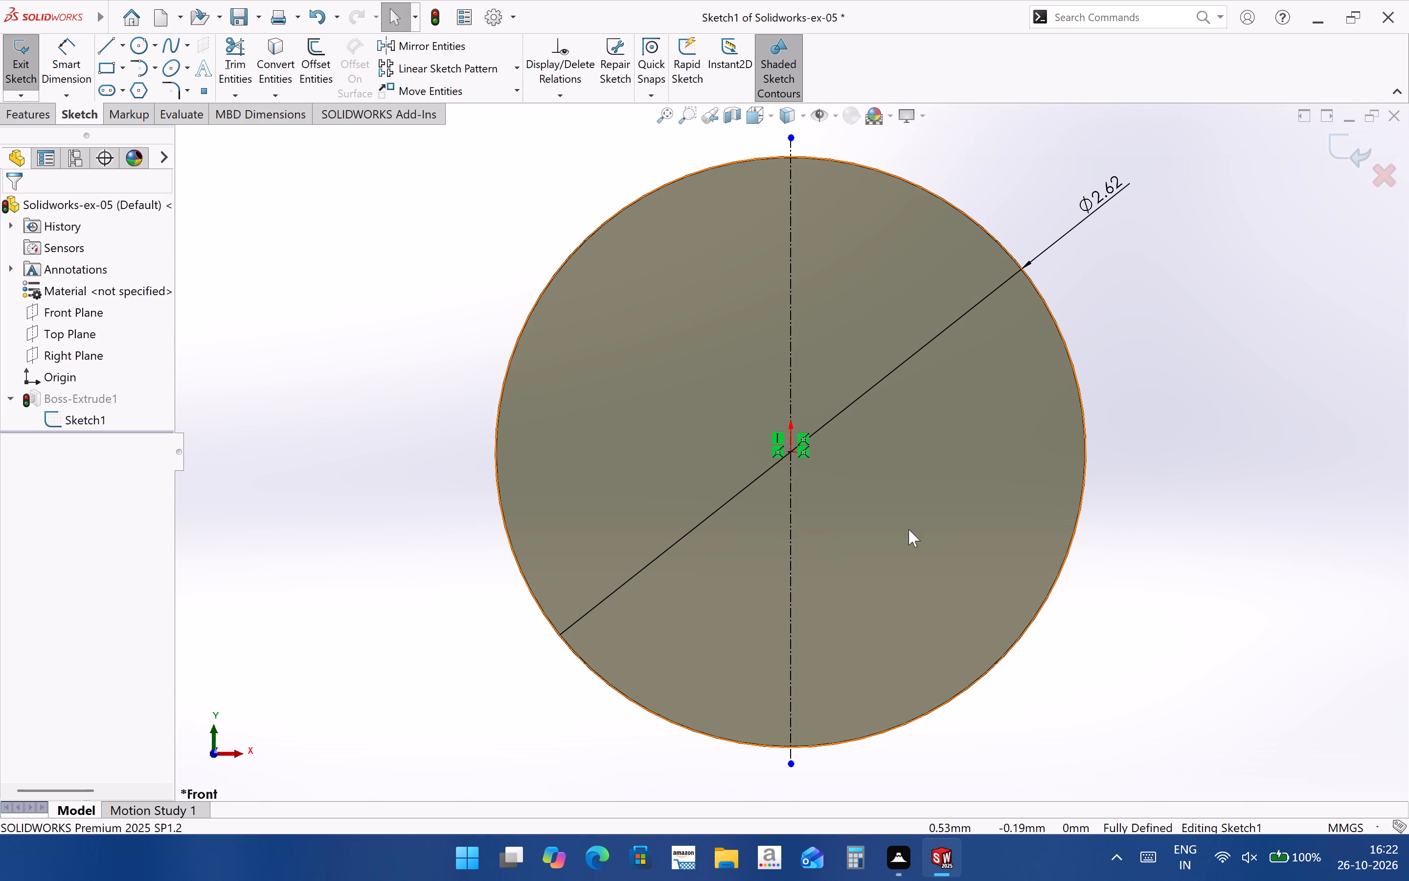
Sketch a horizontal line about 0.09 mm long across the centerline, just inside the top of the circle.
scroll(910, 564, up, 1)
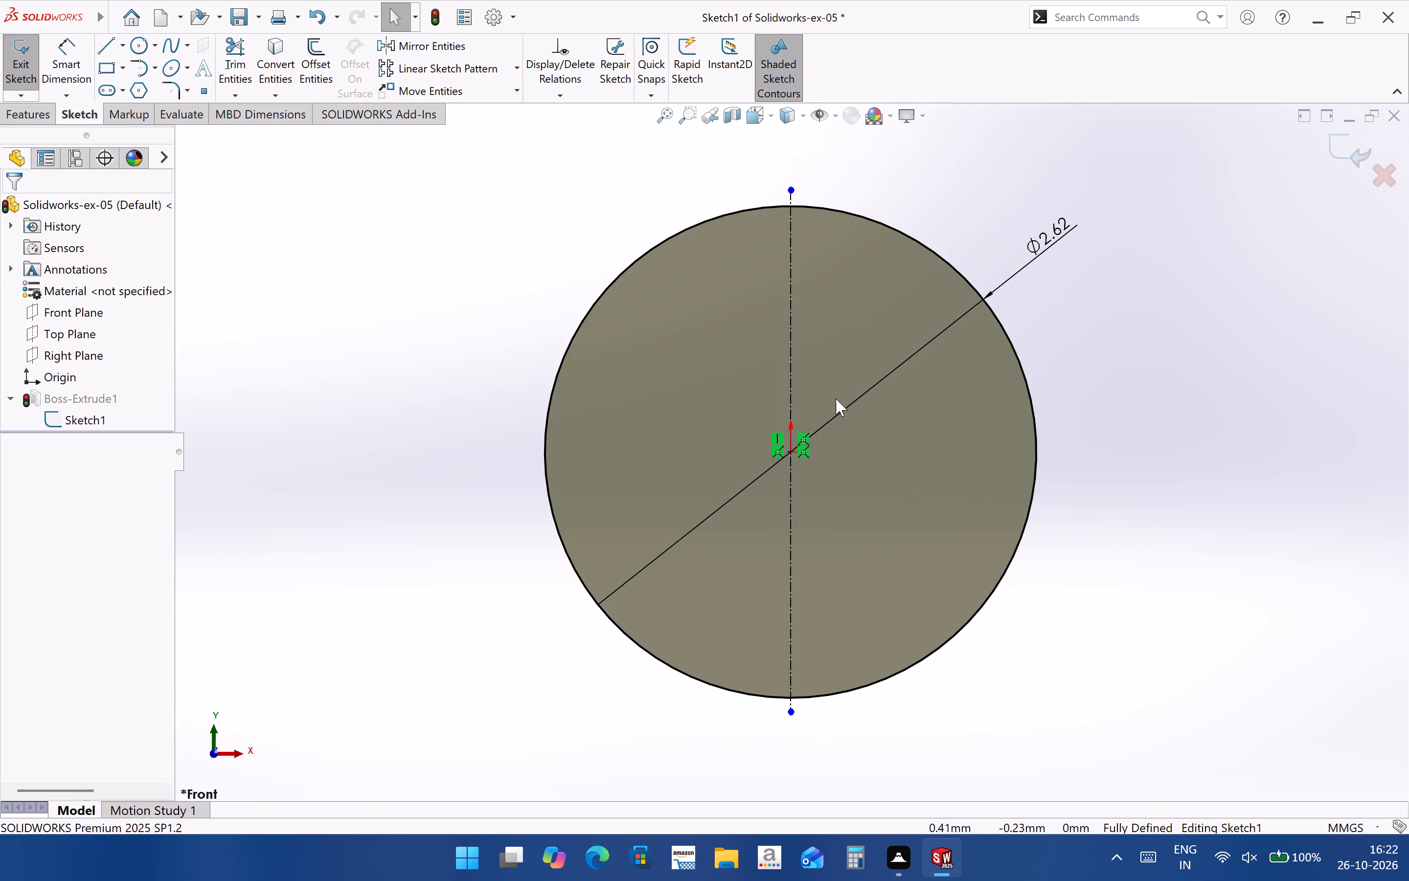
scroll(825, 235, down, 1)
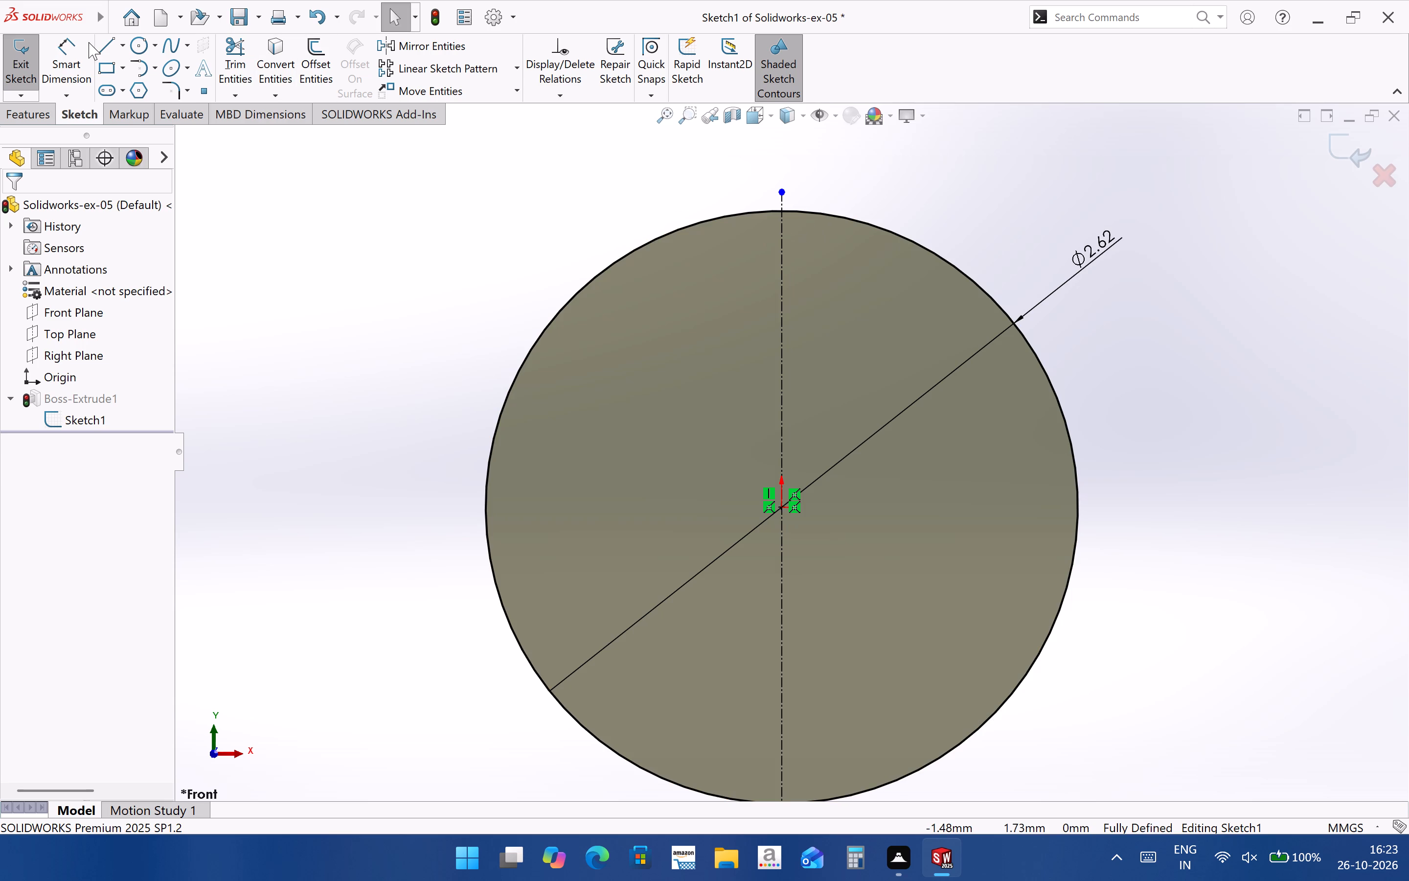
click(106, 48)
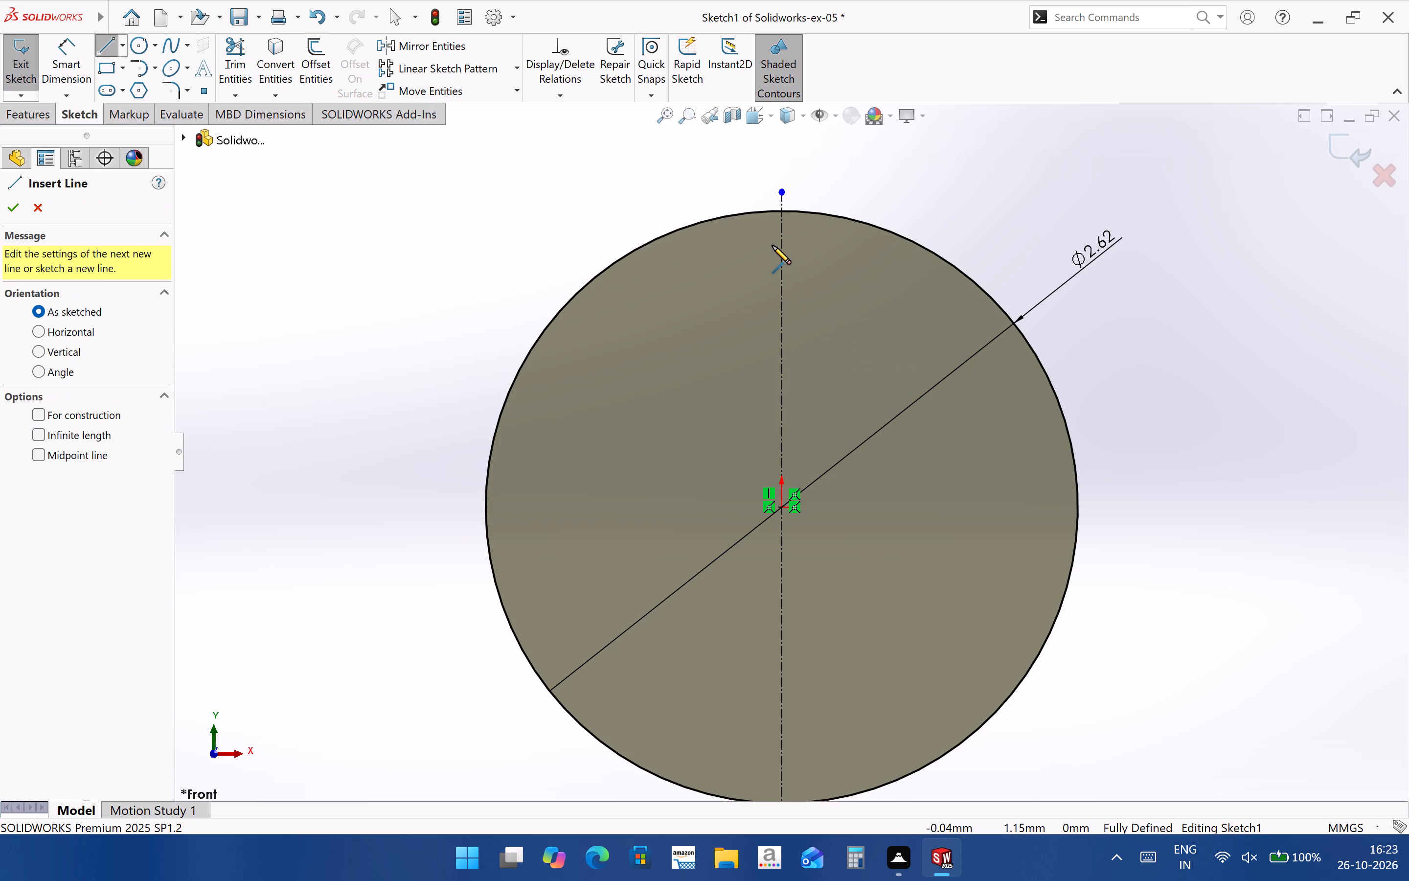
click(772, 245)
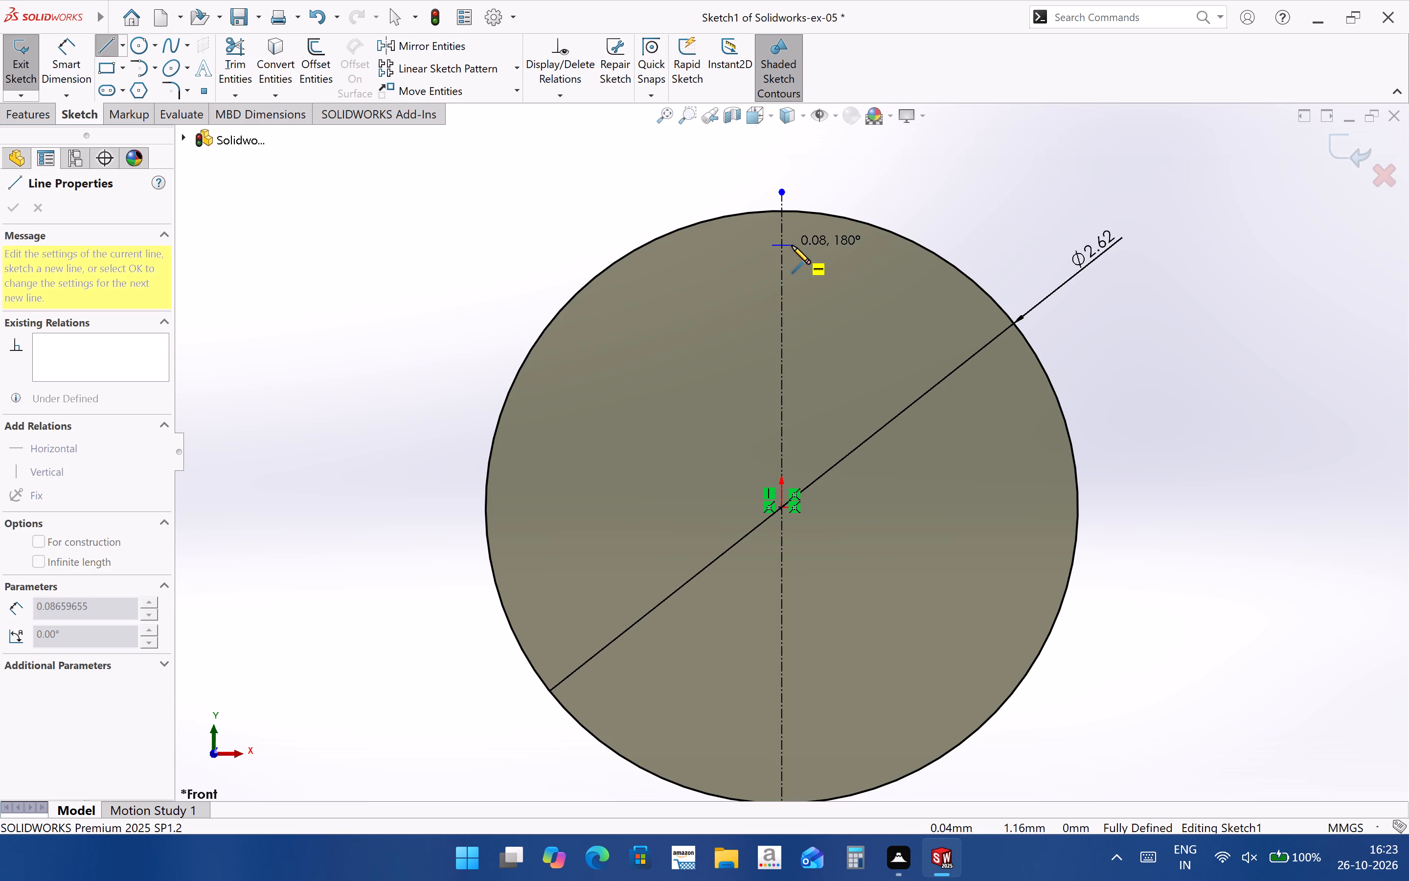
click(792, 245)
key(Escape)
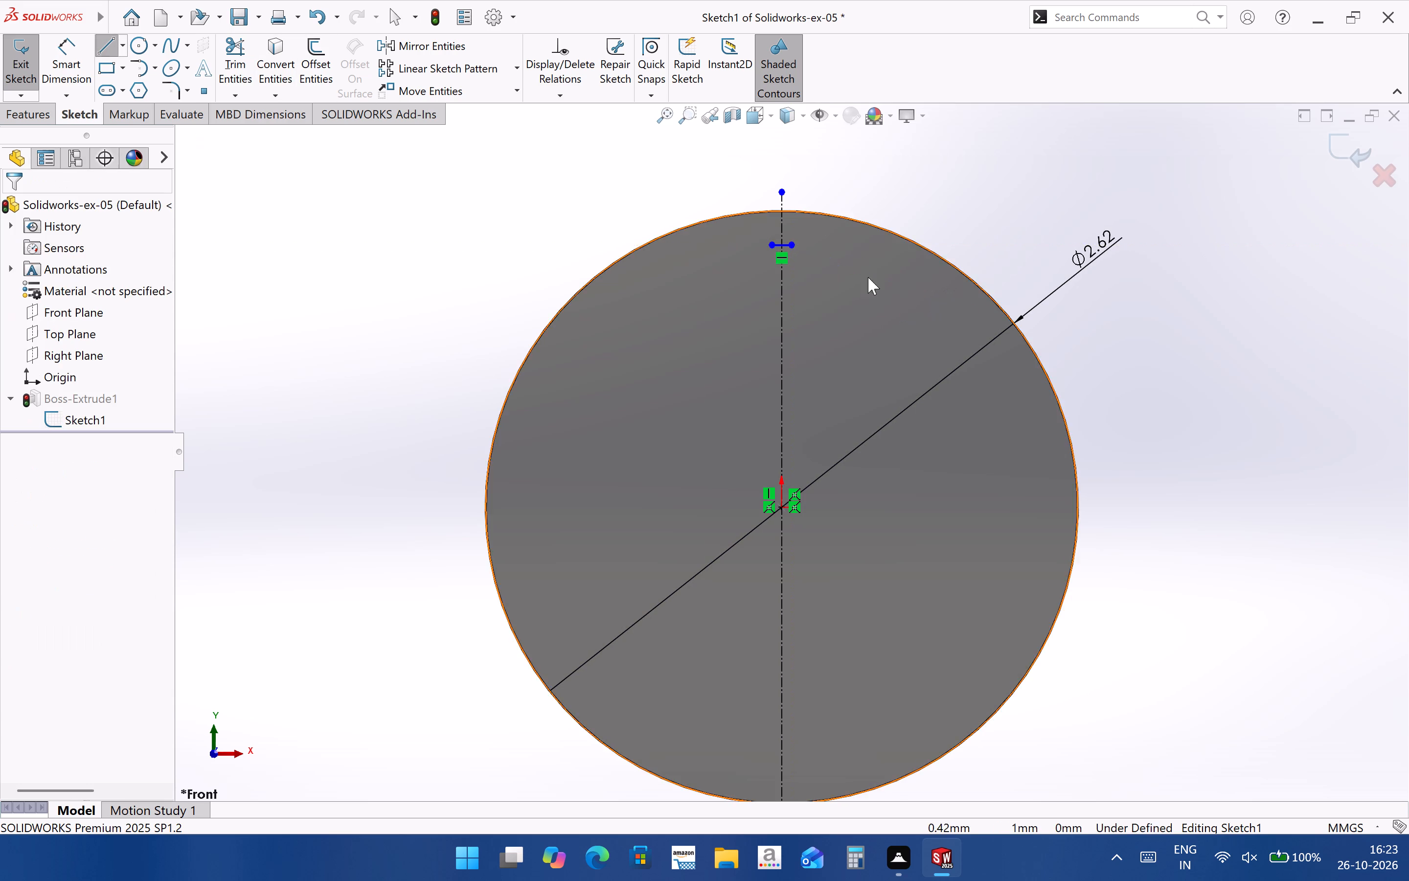
Make the short horizontal line's two endpoints symmetric about the vertical centerline.
scroll(783, 226, down, 7)
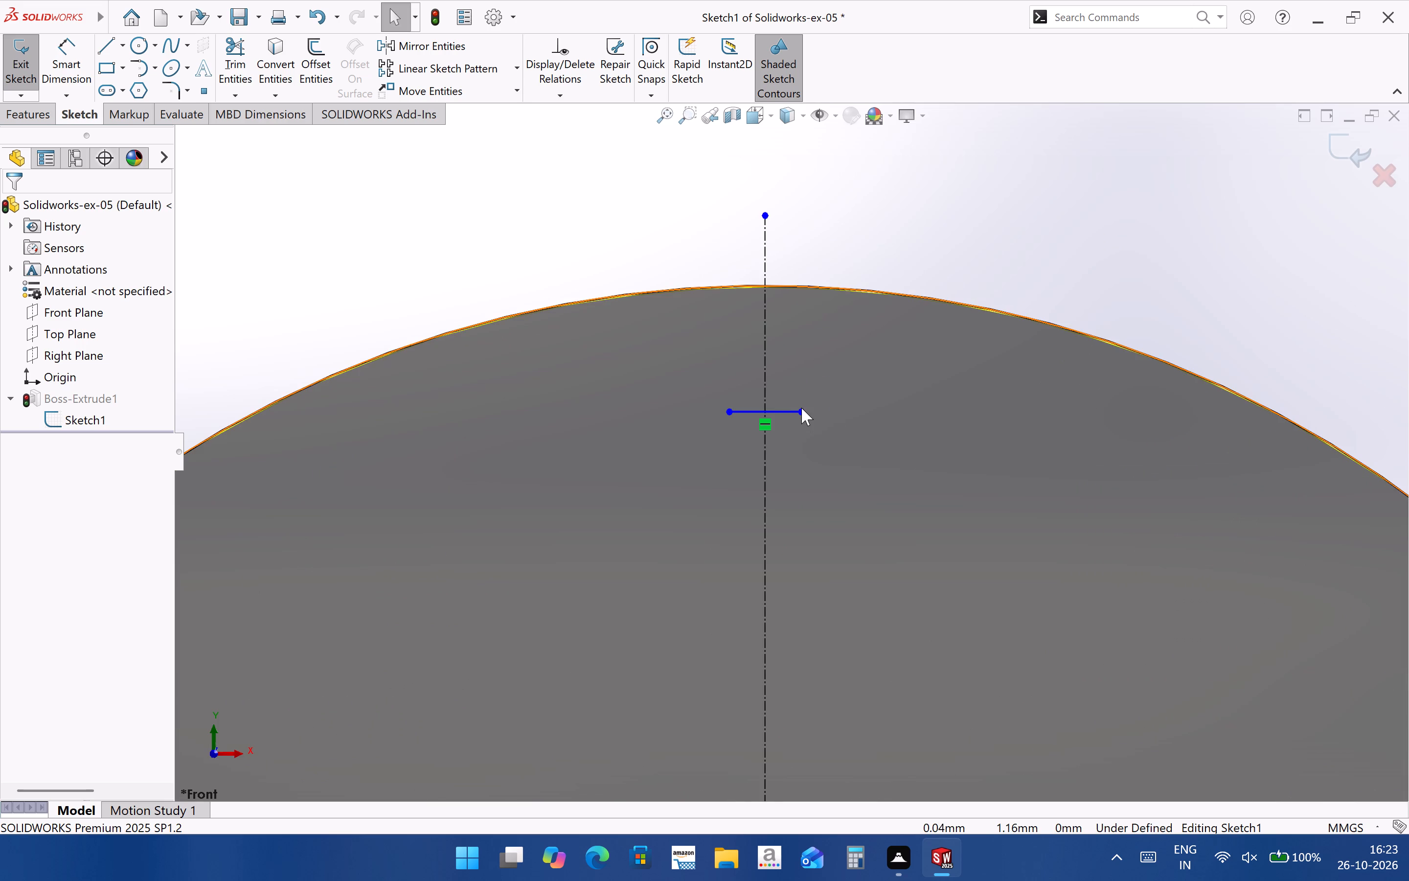
click(803, 411)
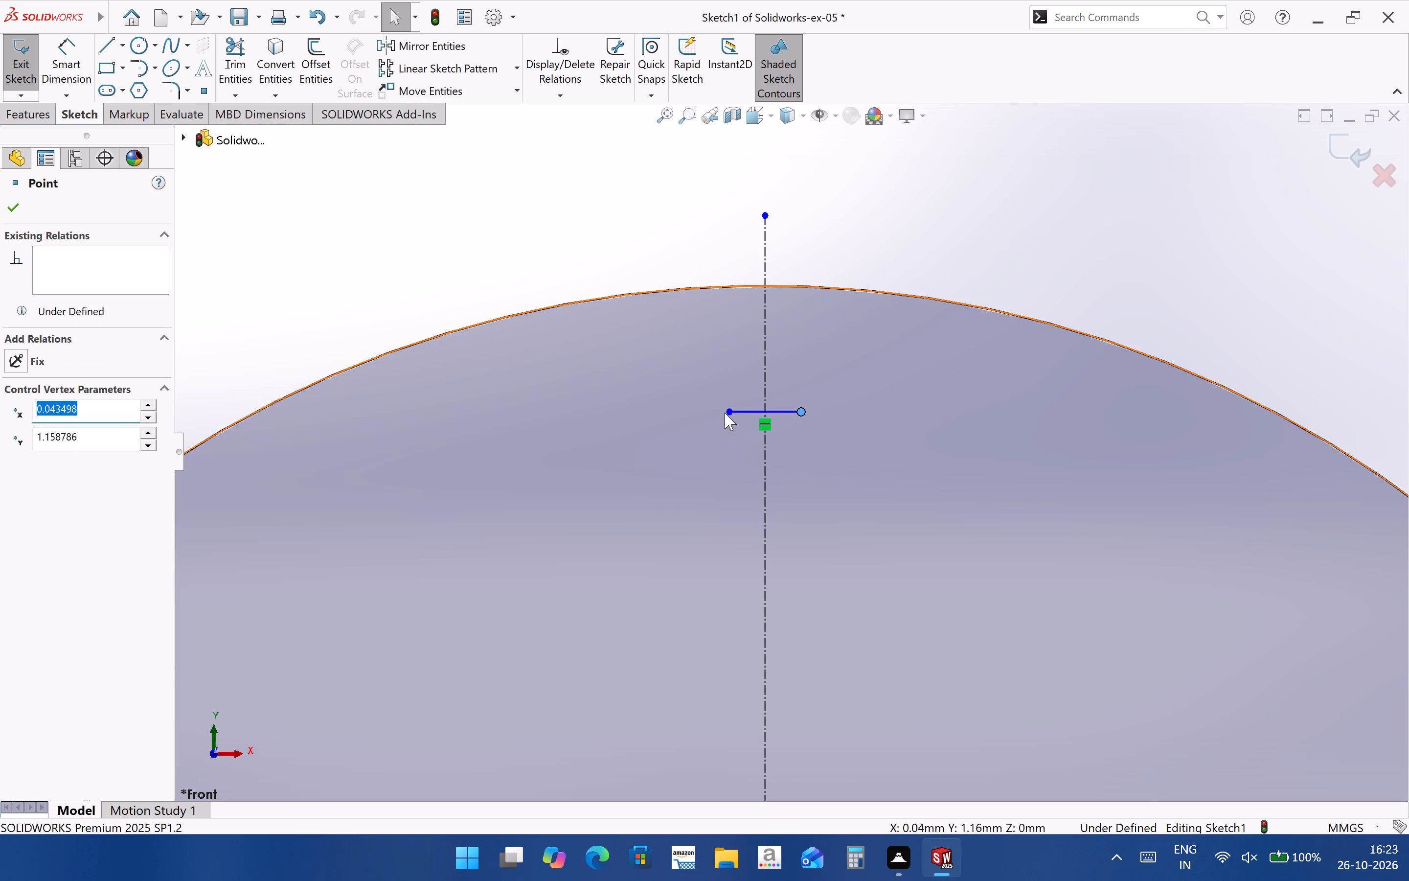
ctrl+click(732, 410)
ctrl+click(766, 453)
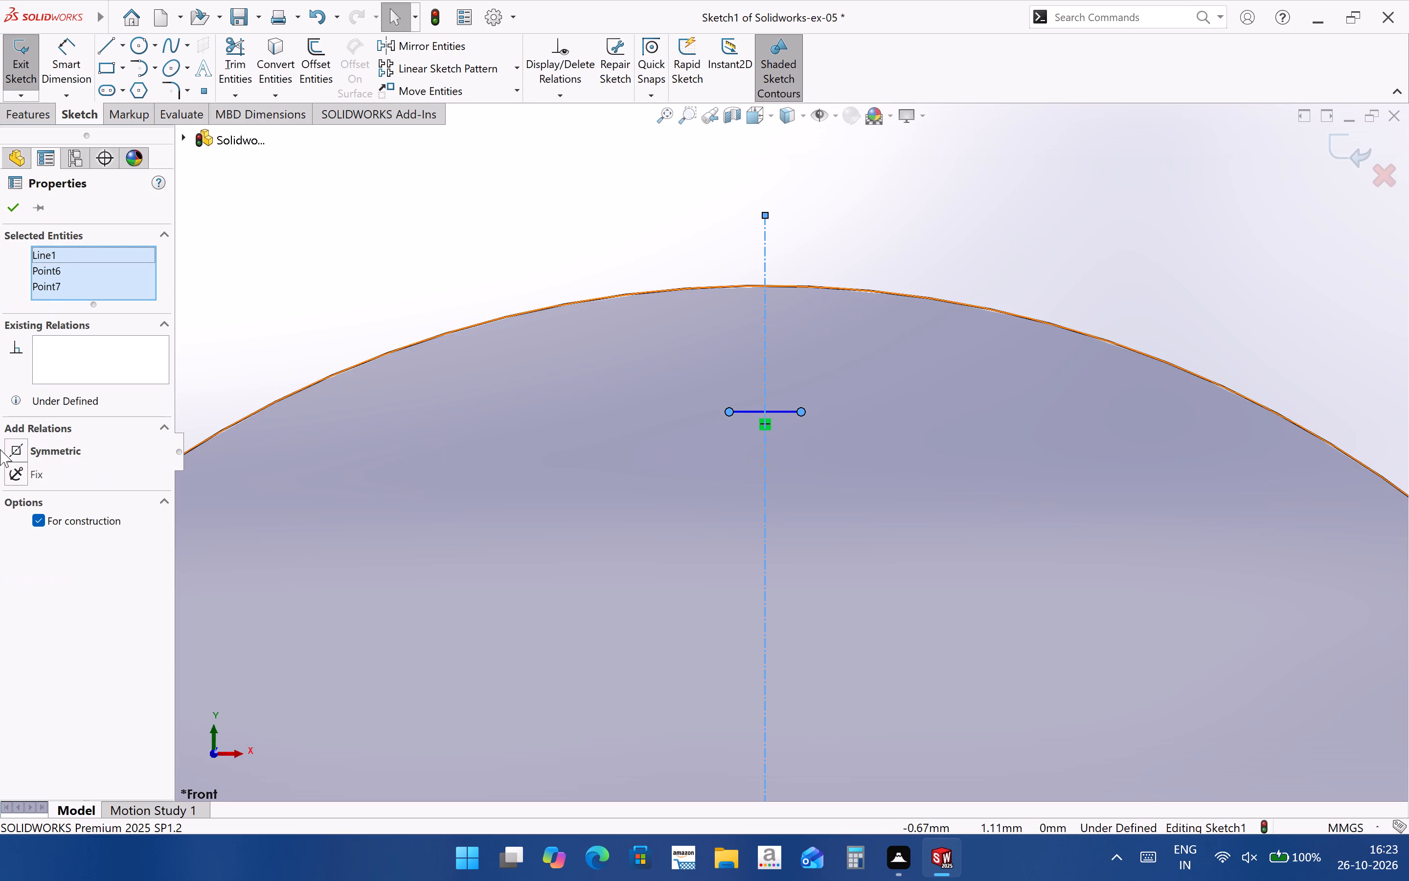
click(38, 454)
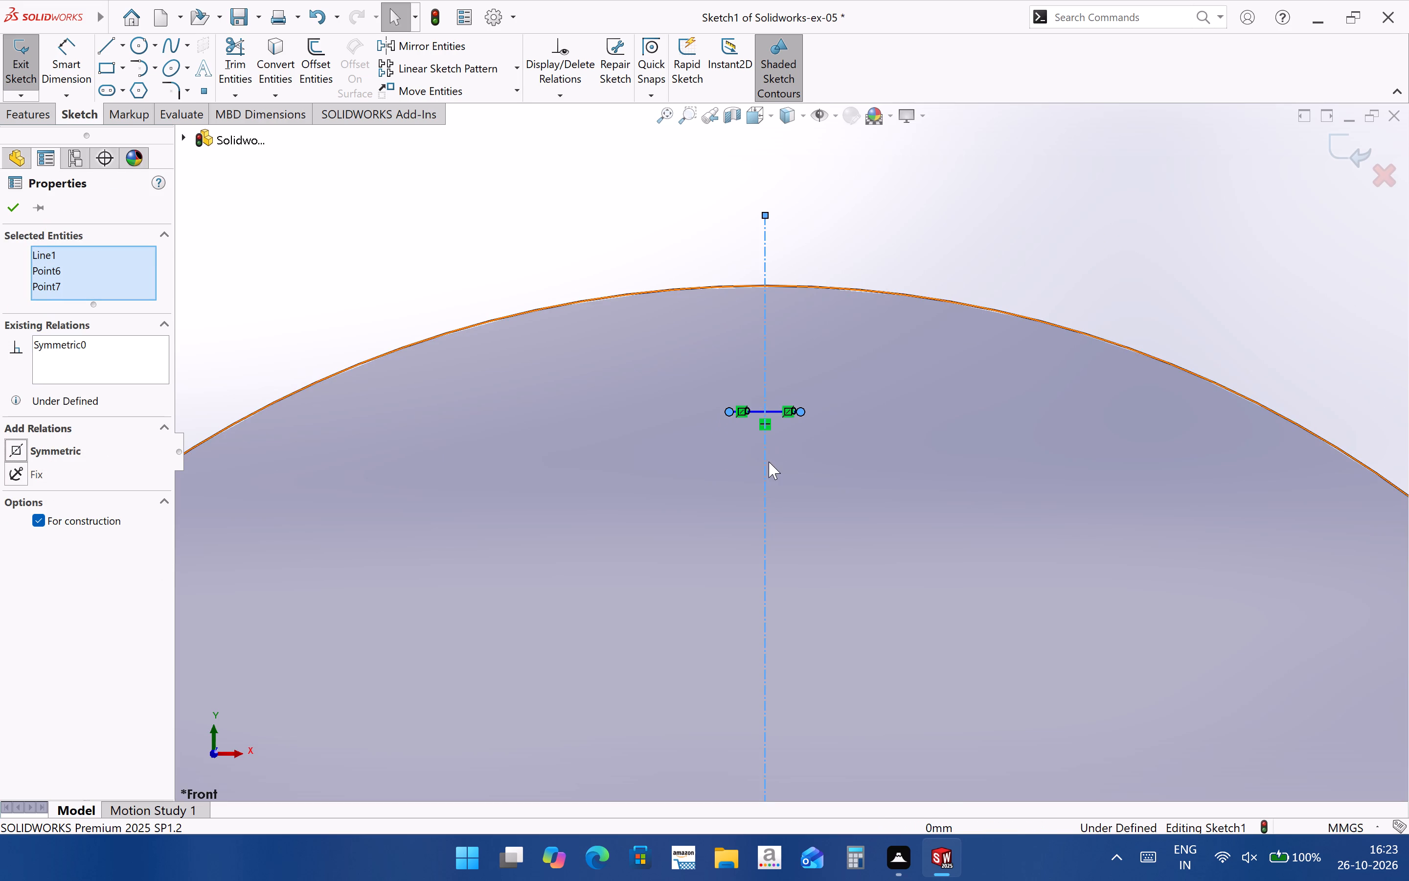
Dimension the short horizontal line's length and set it to 0.155 mm.
click(88, 63)
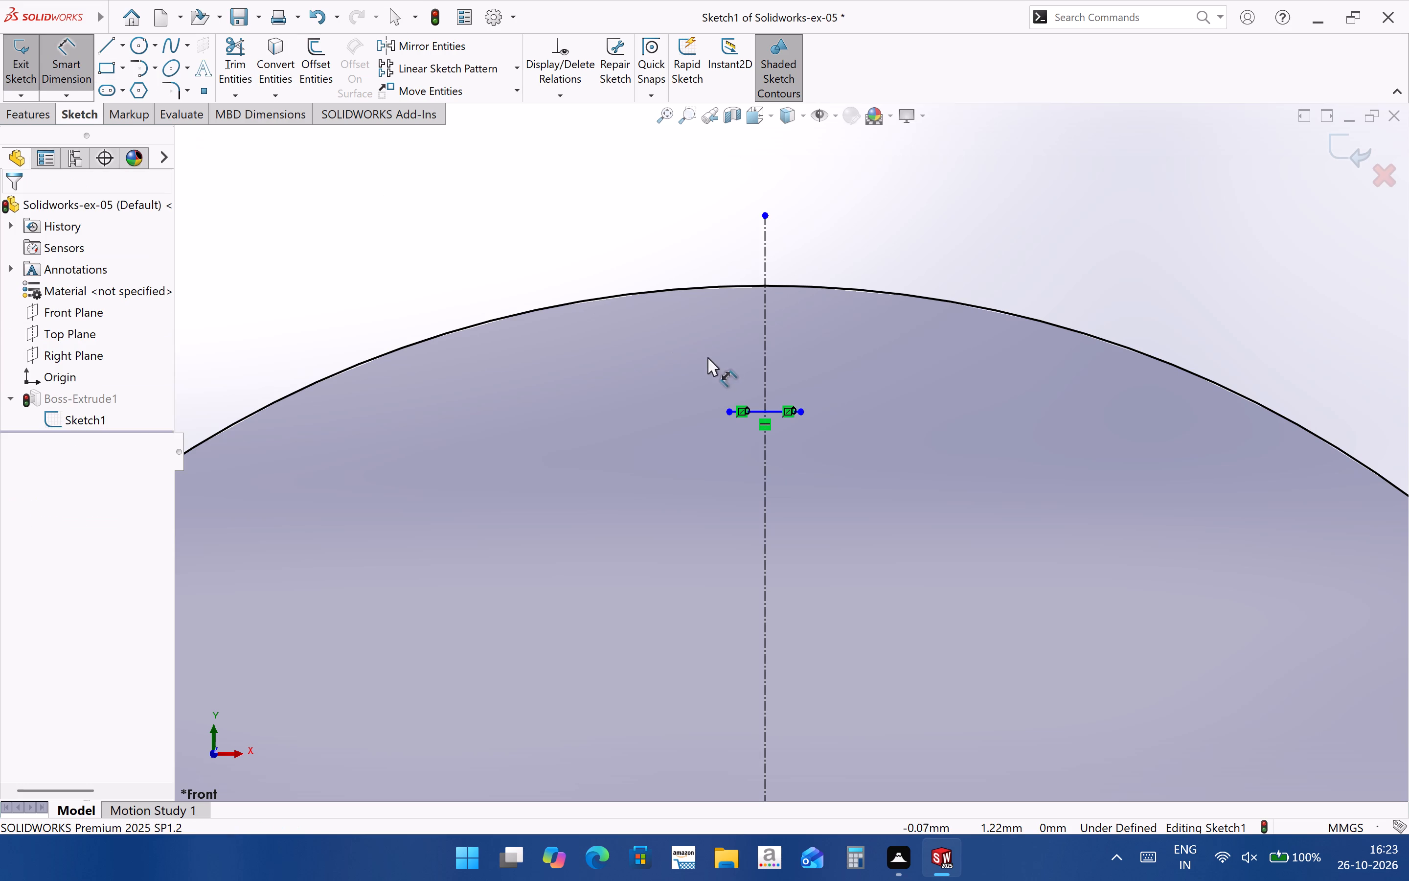
click(771, 410)
click(798, 367)
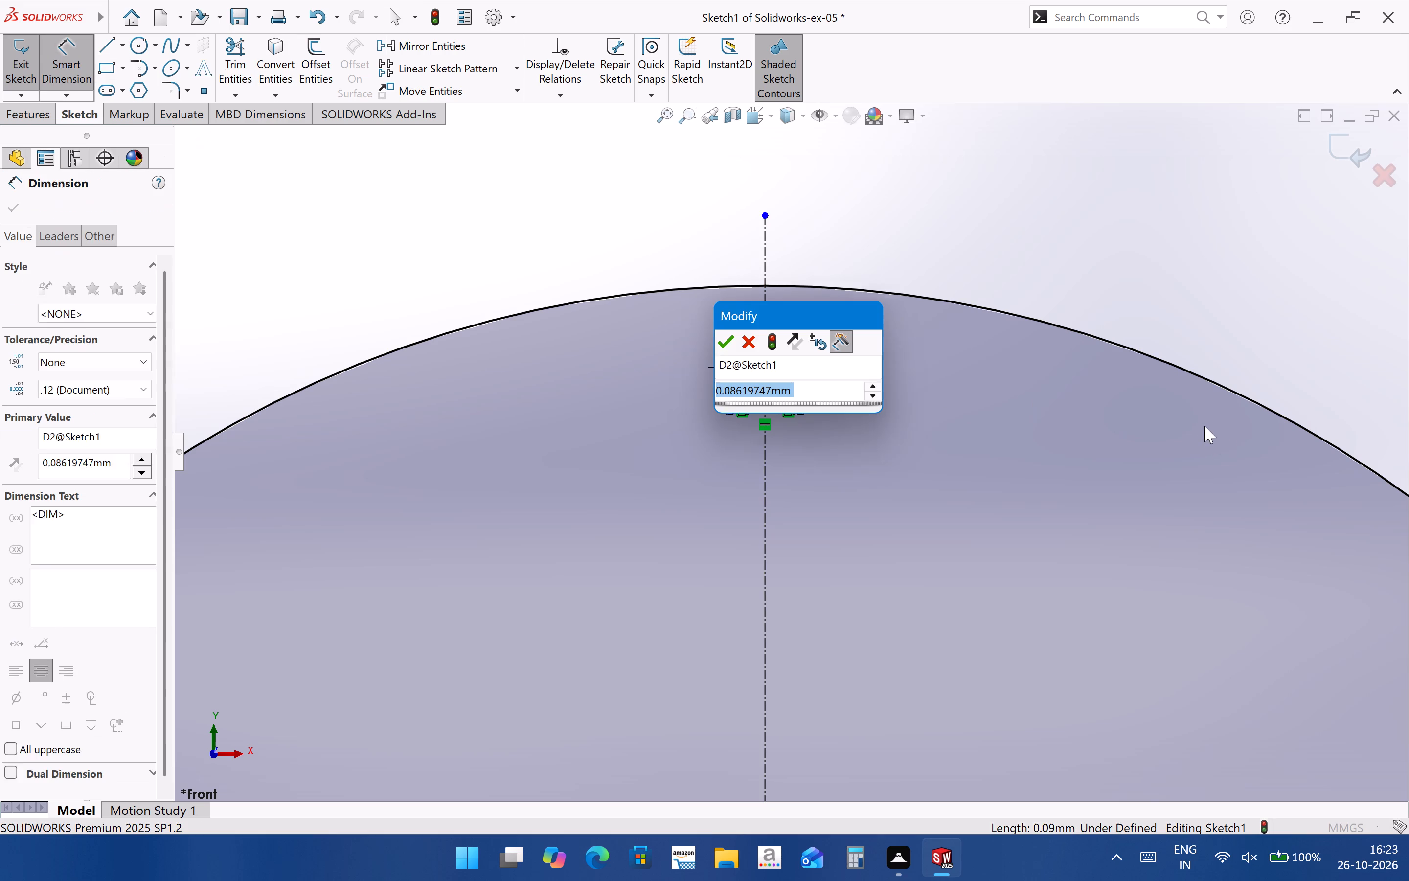
key(BackSpace)
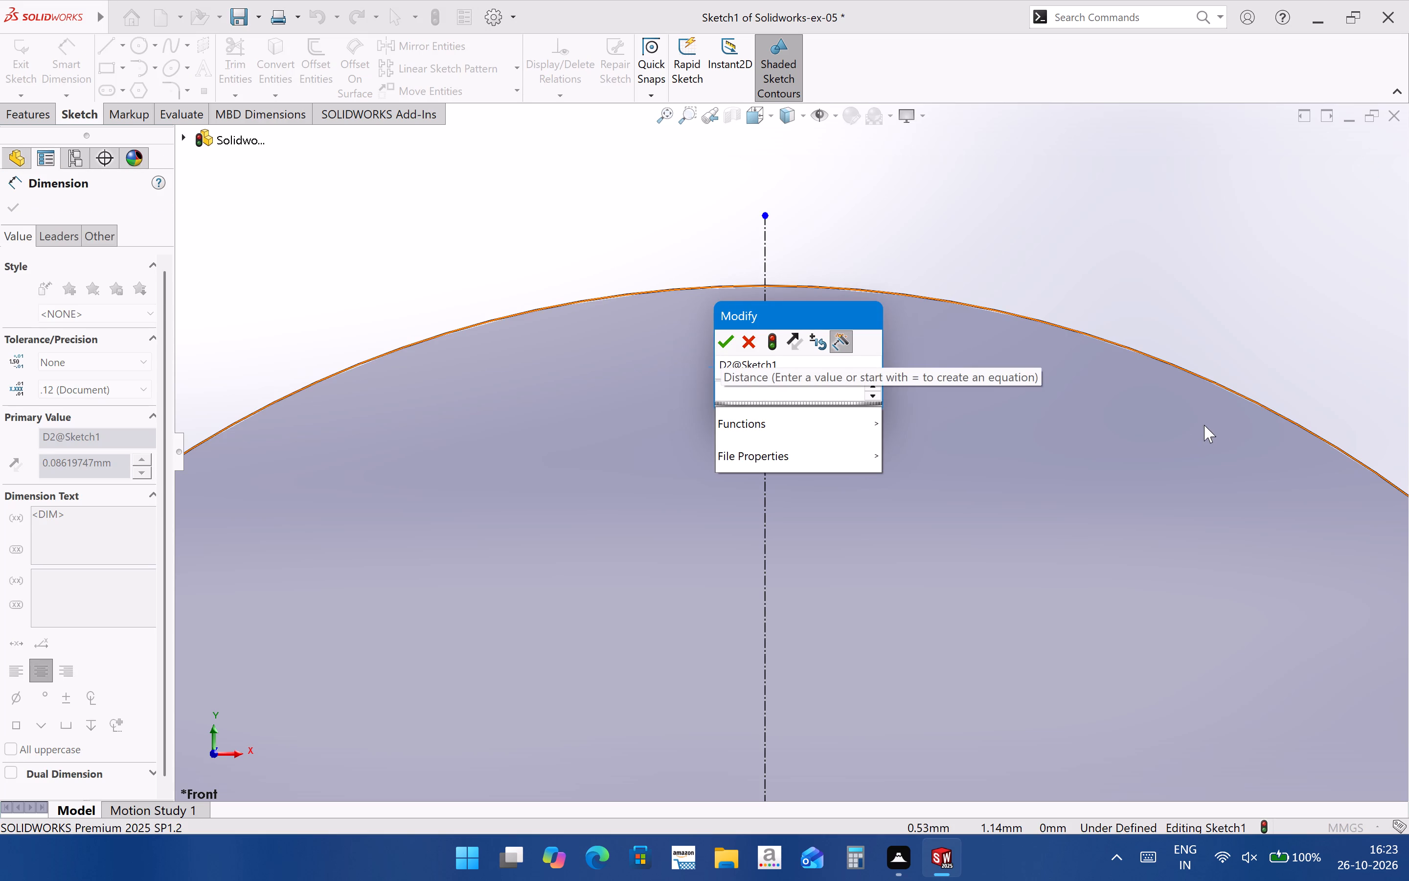
text(0.)
key(1)
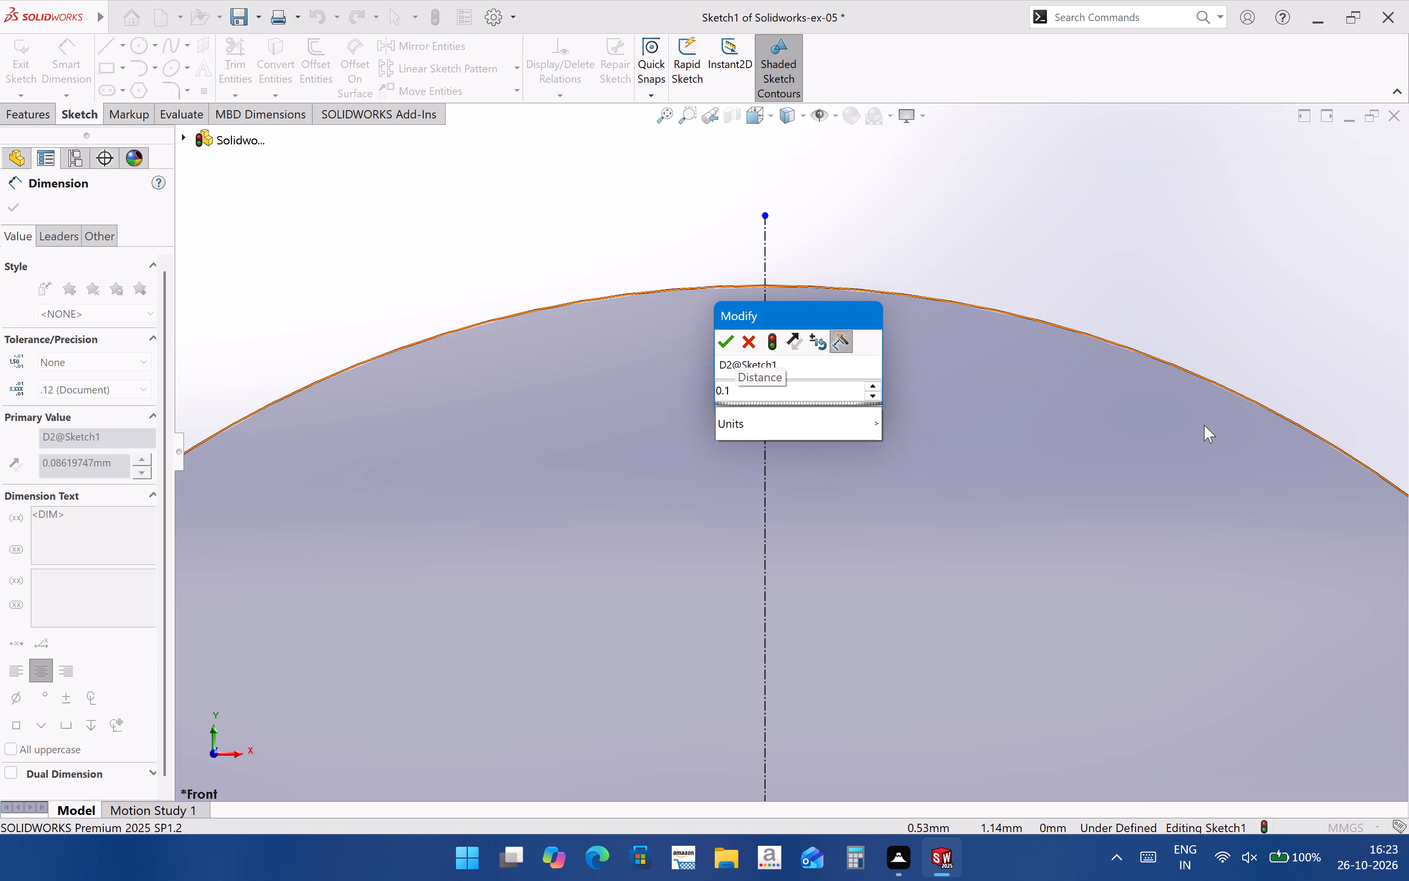
key(5)
text(55)
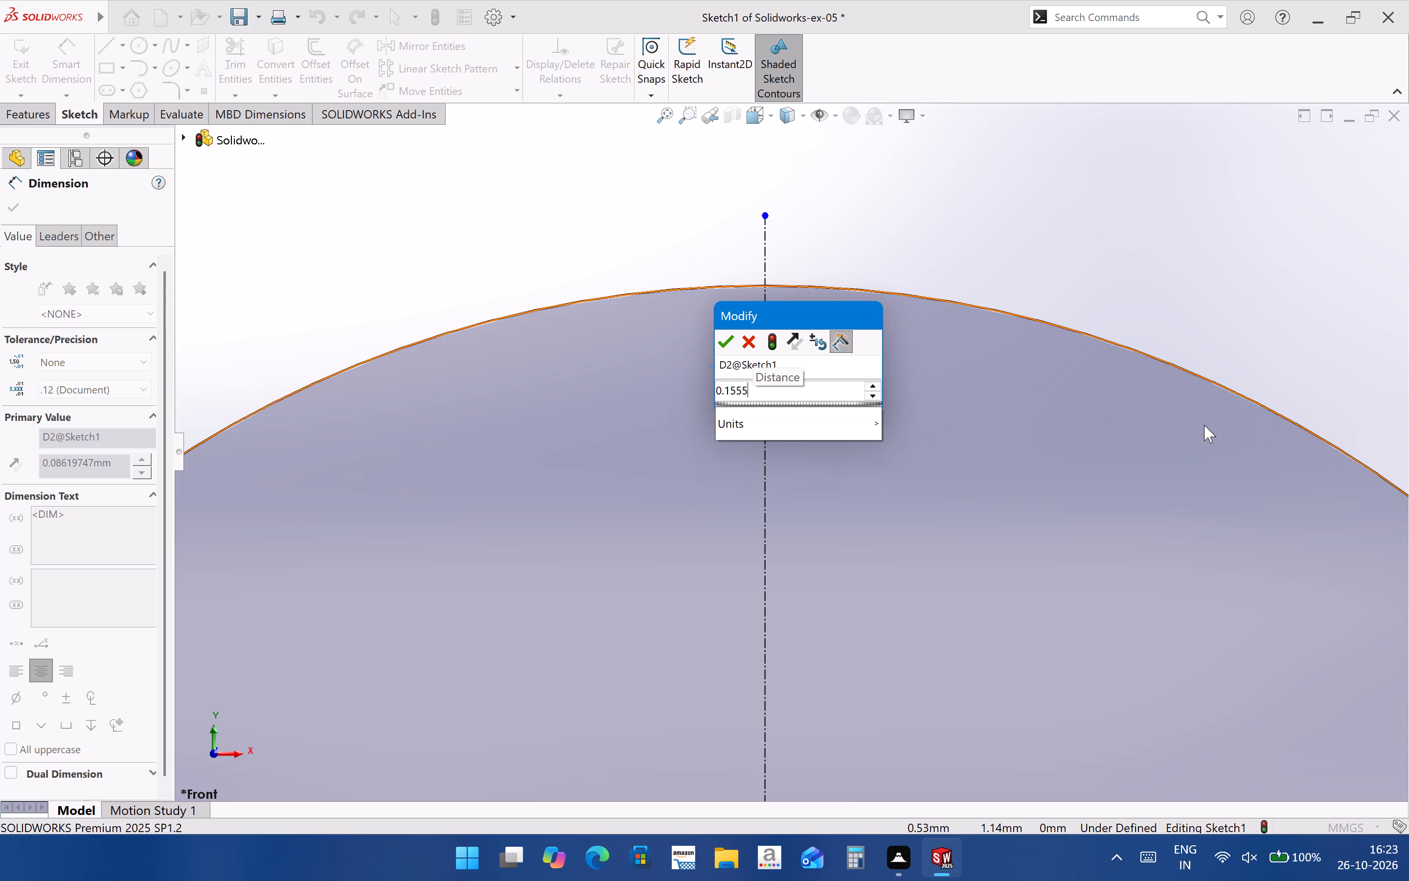
key(BackSpace)
key(Return)
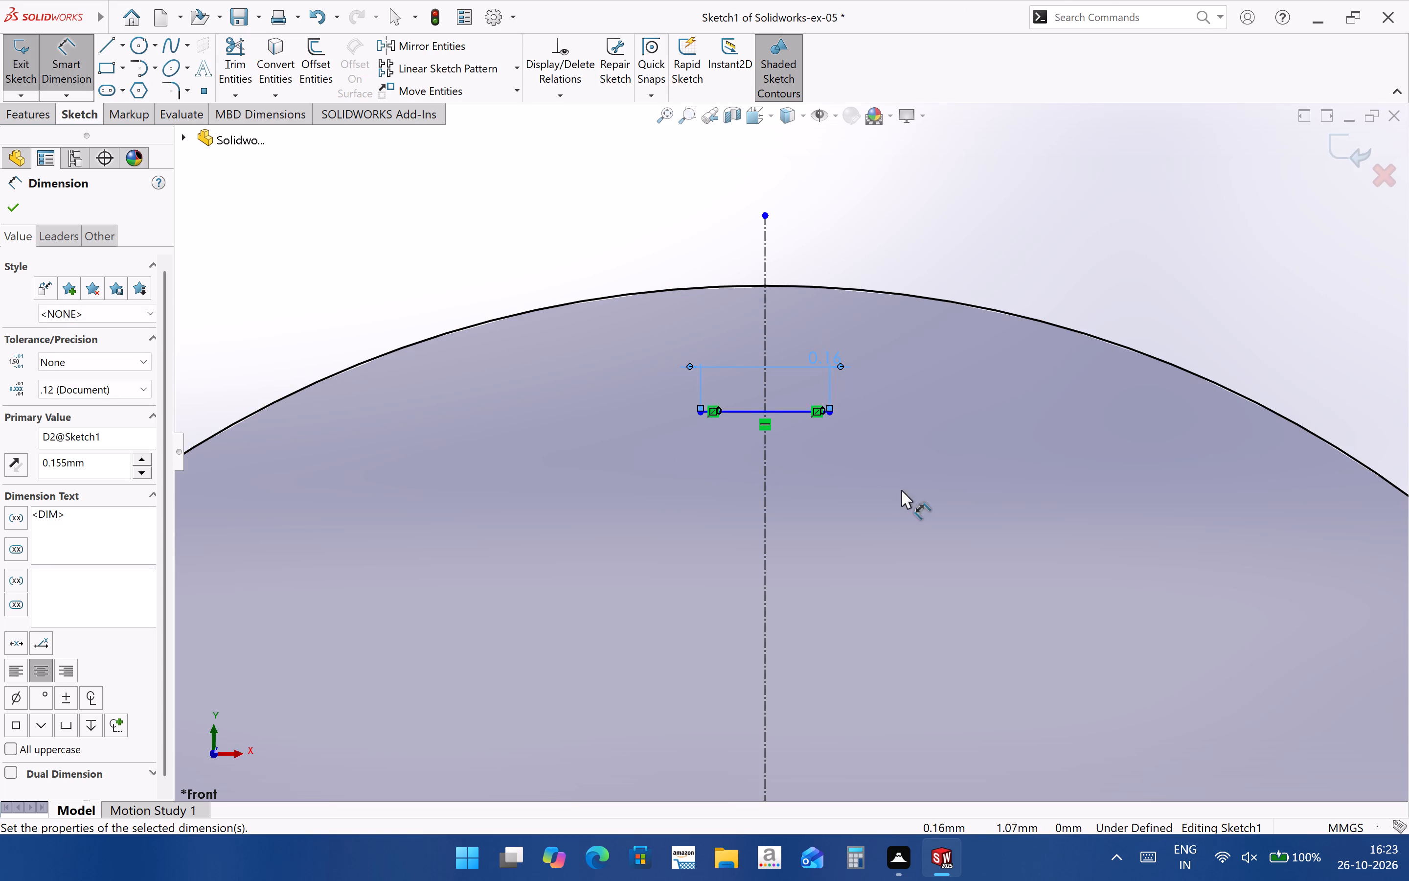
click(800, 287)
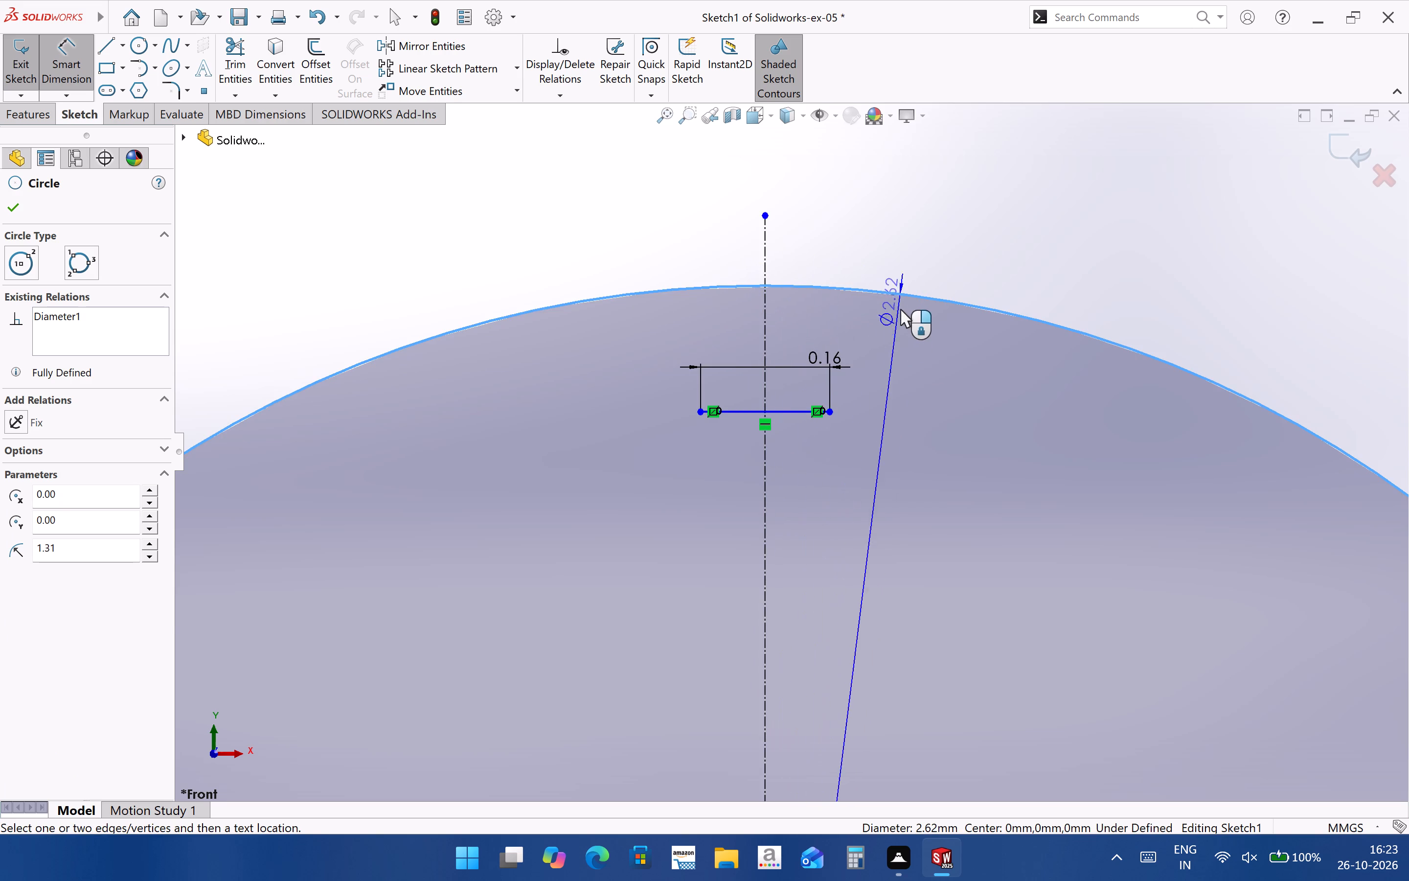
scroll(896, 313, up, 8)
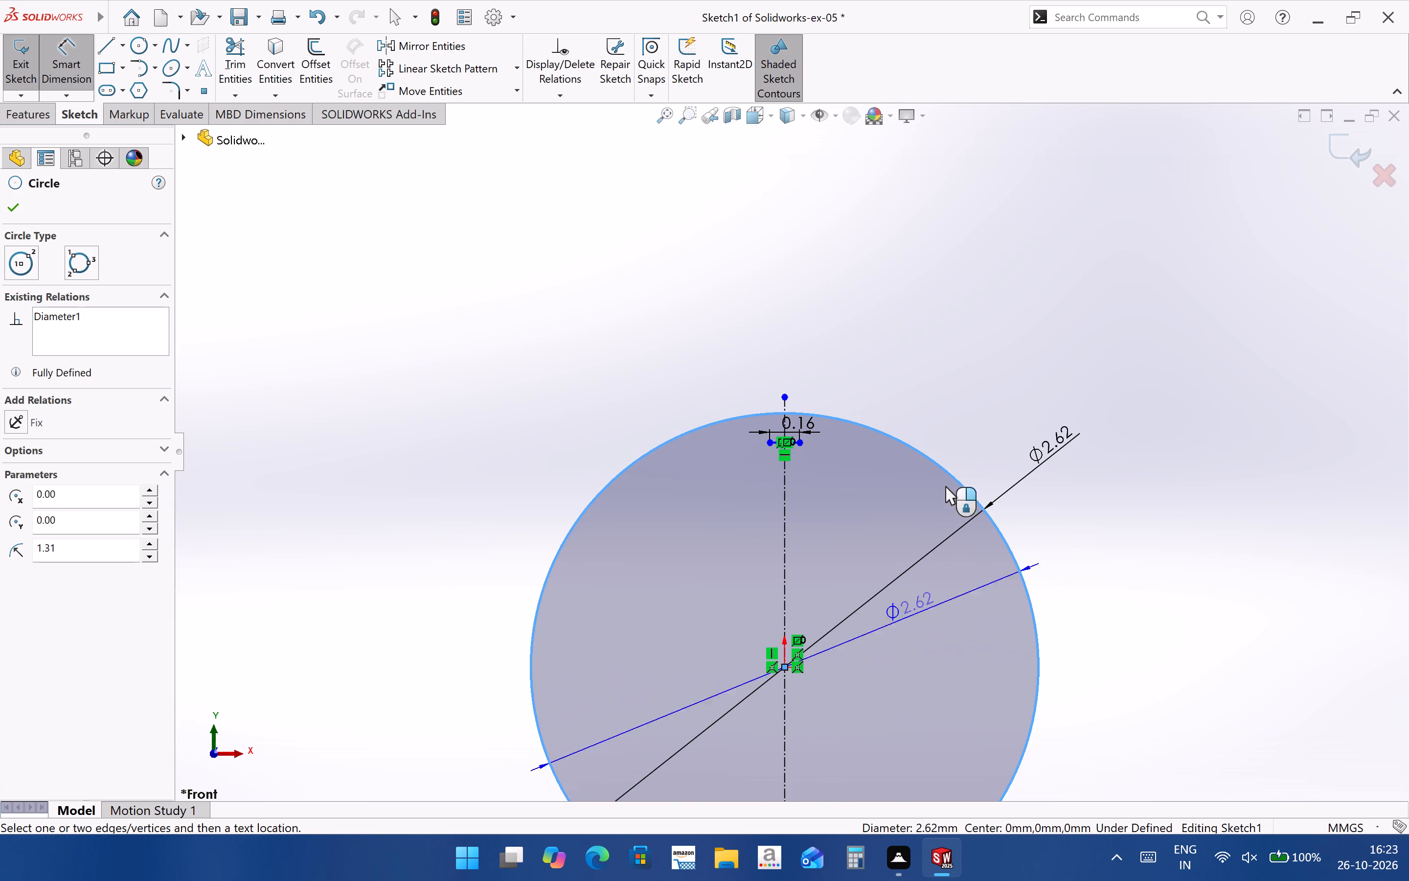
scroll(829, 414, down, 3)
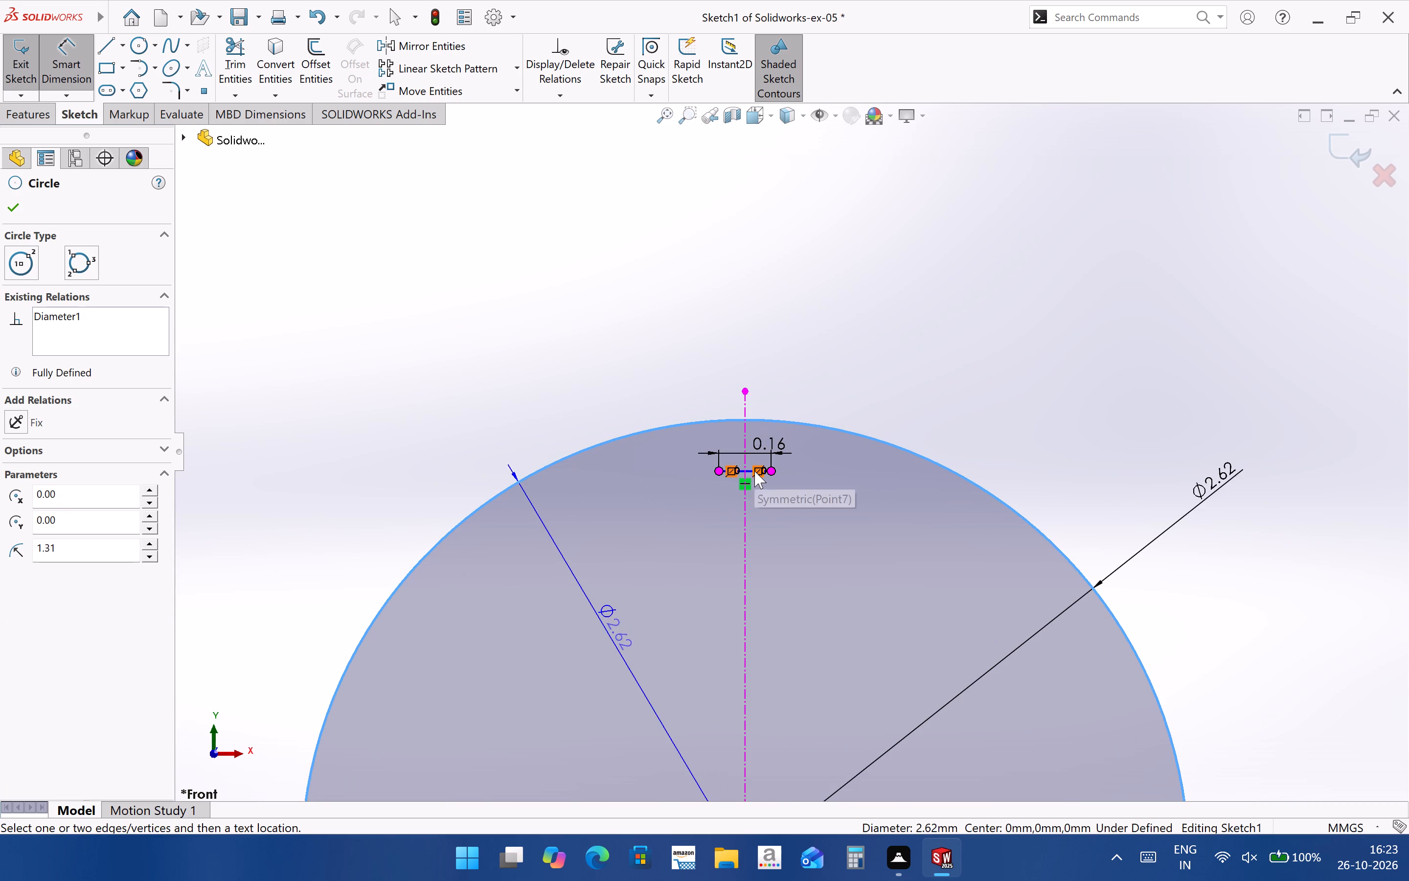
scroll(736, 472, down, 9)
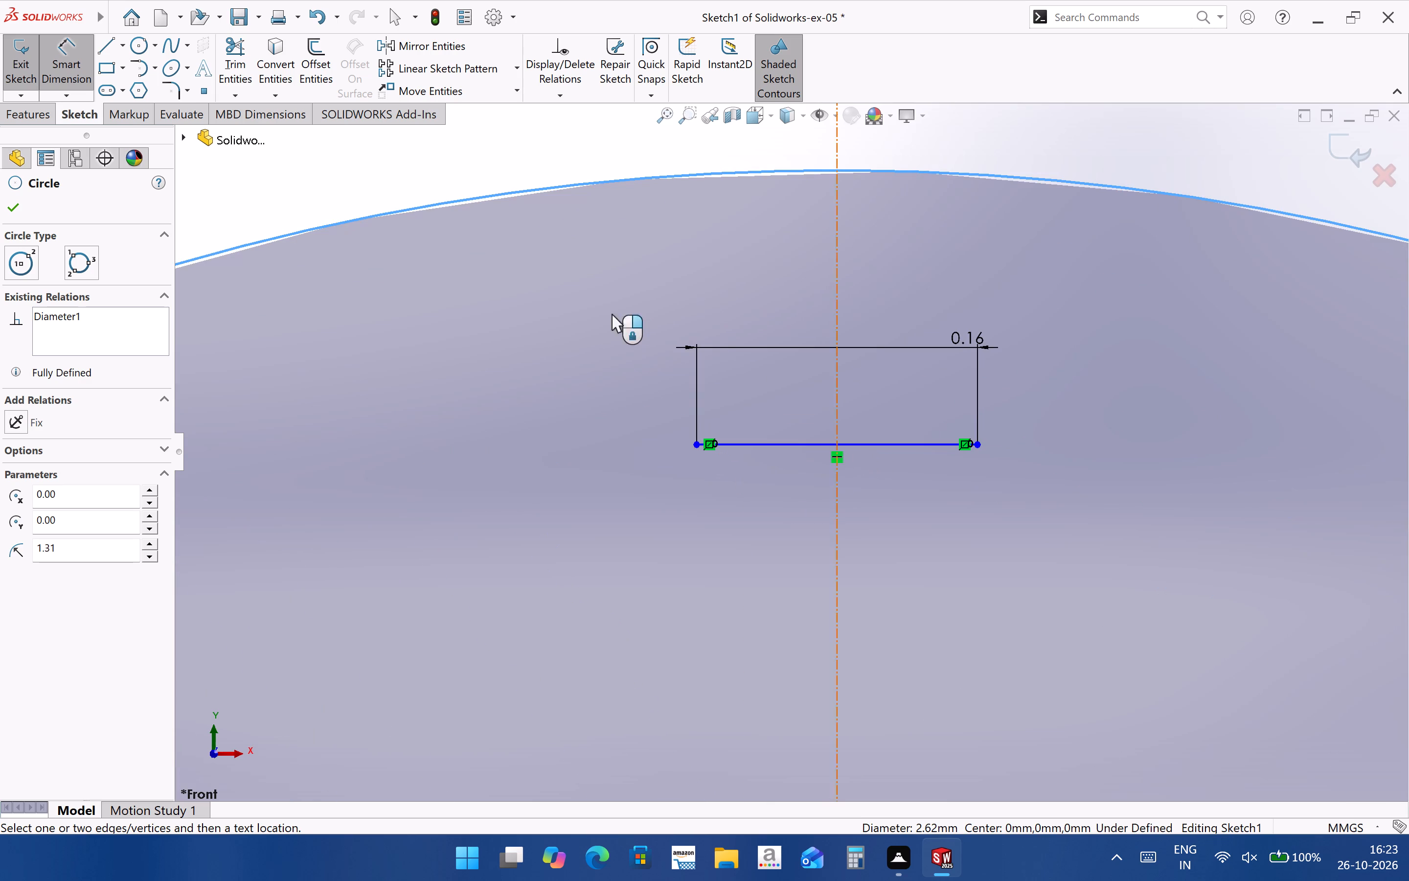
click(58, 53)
Dimension the vertical distance between the short horizontal line and the circle's centre, setting it to 1.31 mm.
click(70, 68)
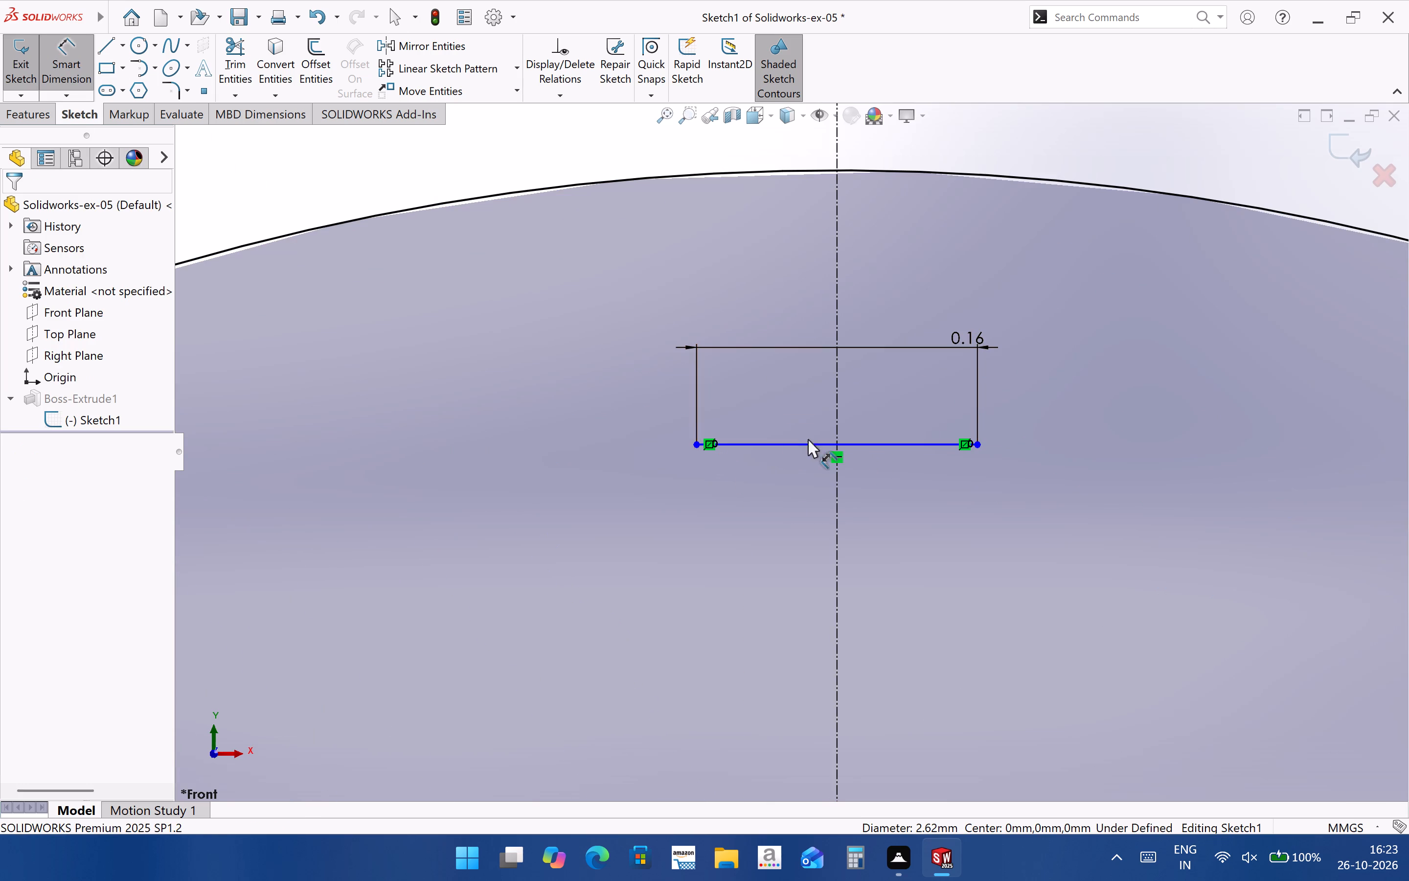
click(864, 445)
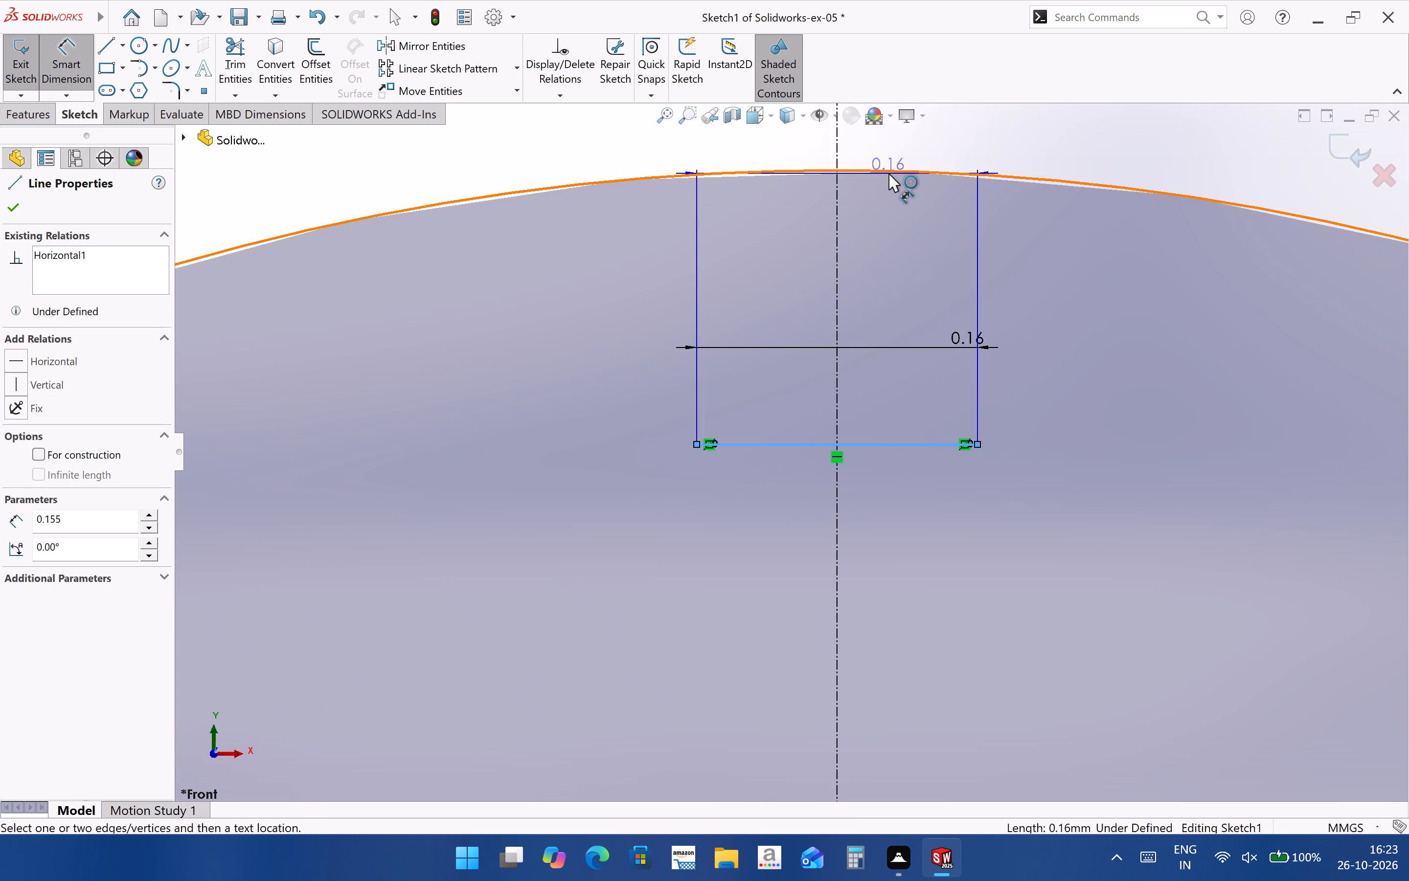
click(888, 173)
scroll(1030, 314, up, 5)
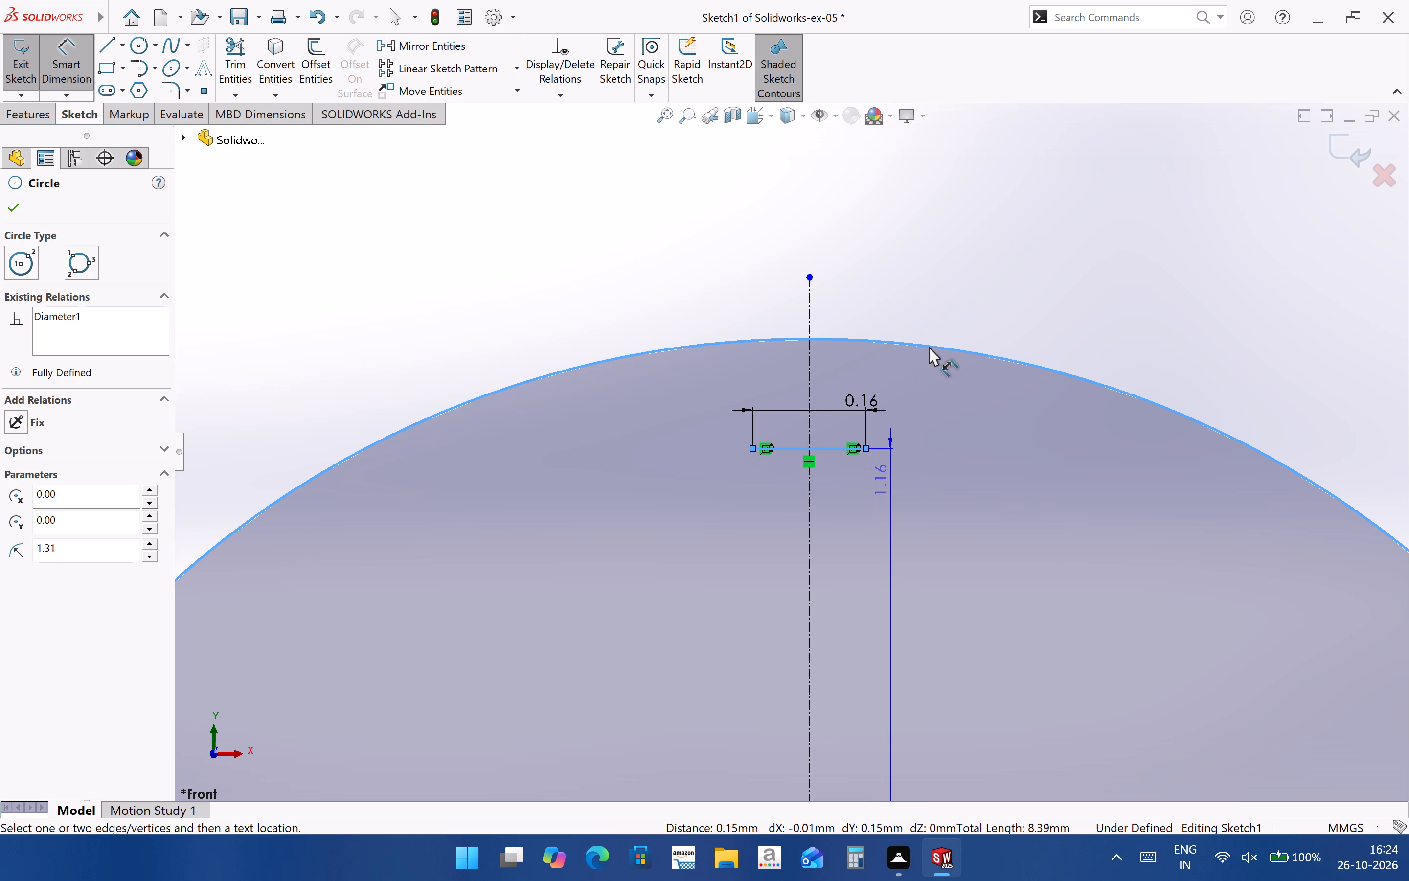
scroll(925, 347, up, 3)
scroll(892, 405, up, 2)
click(976, 494)
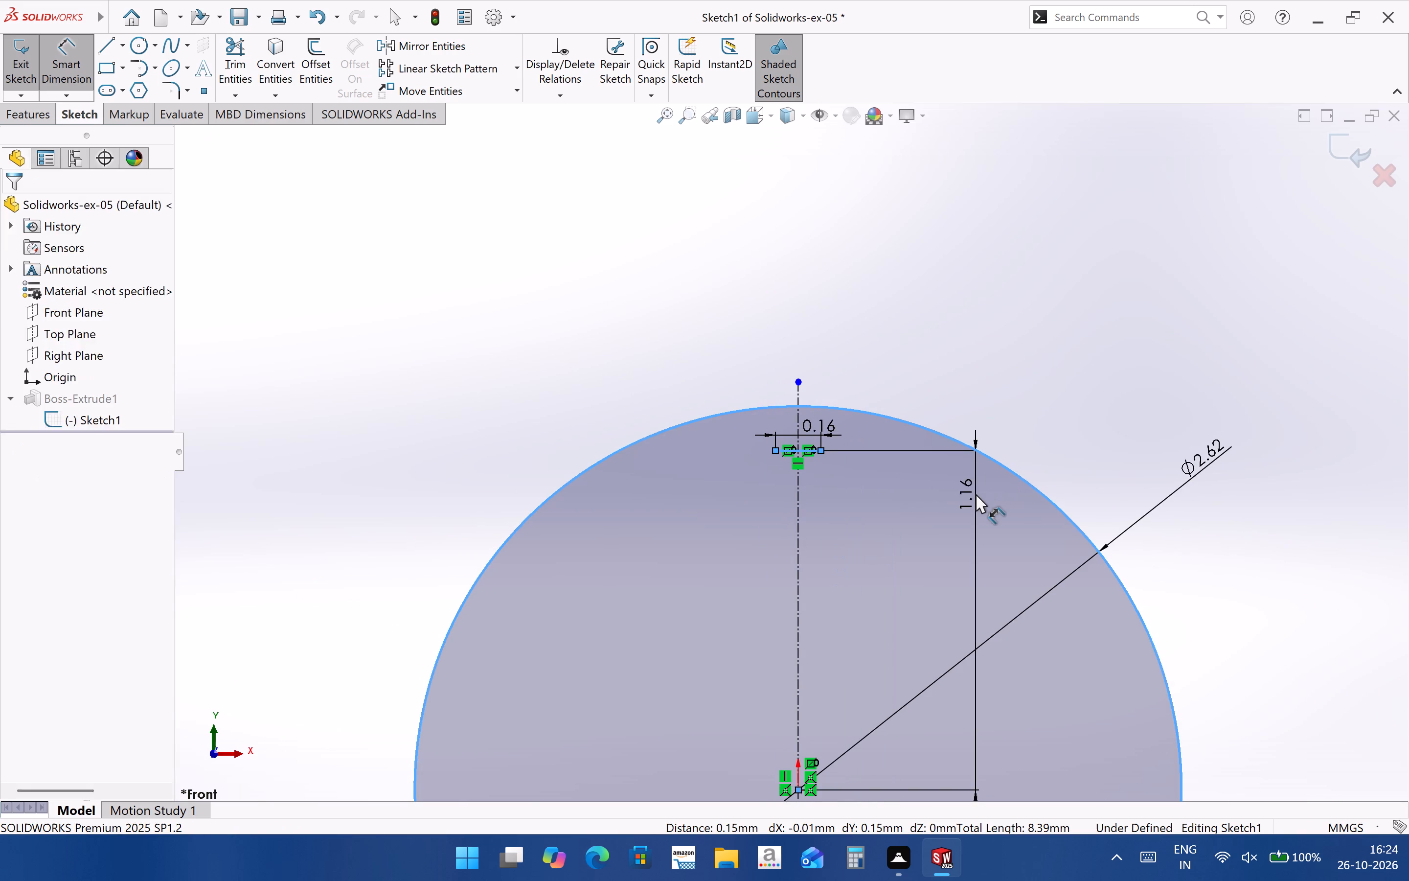
key(BackSpace)
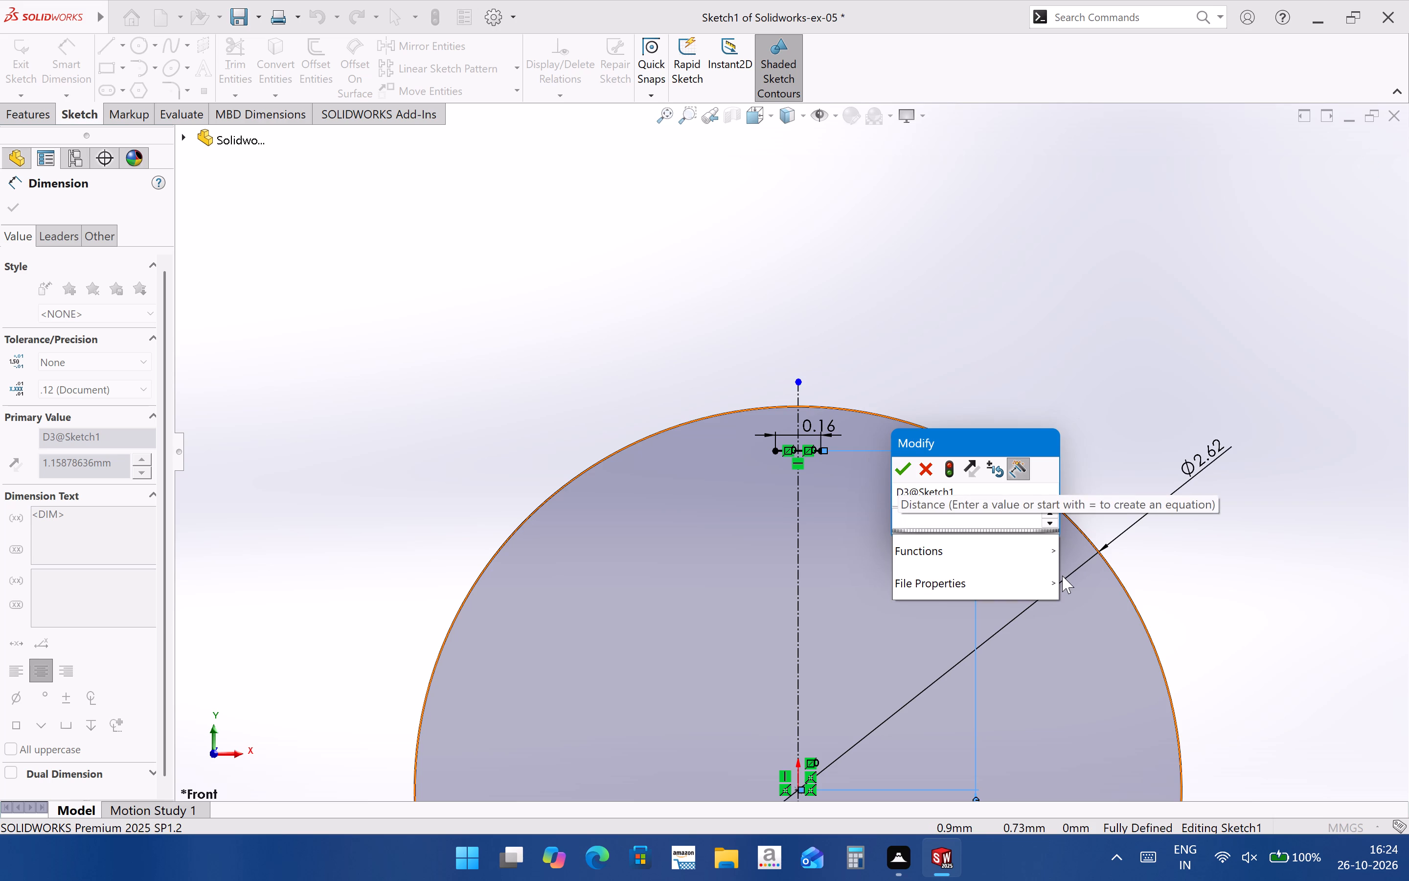
text(1.31)
key(Return)
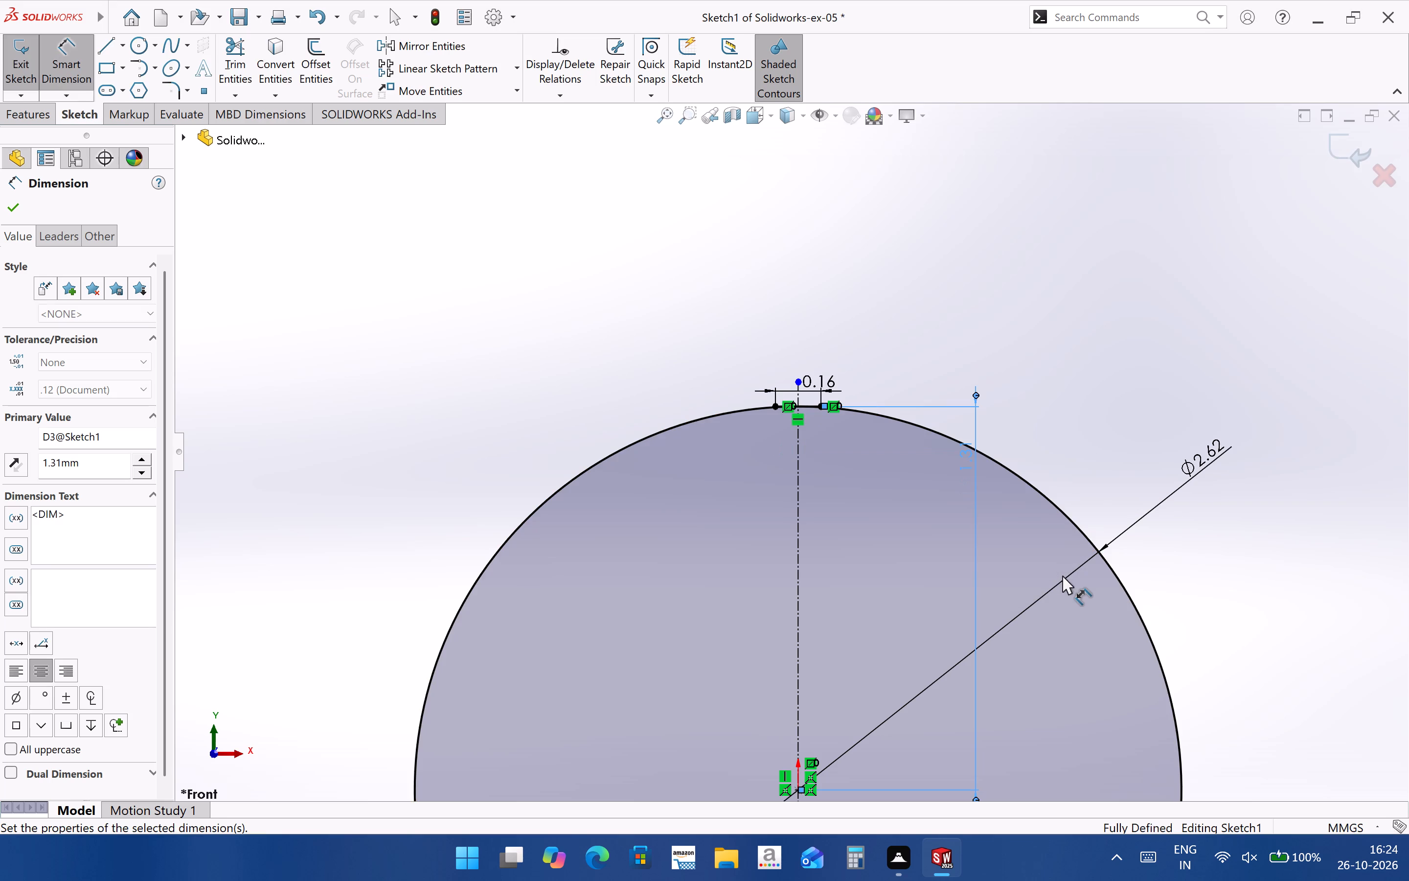
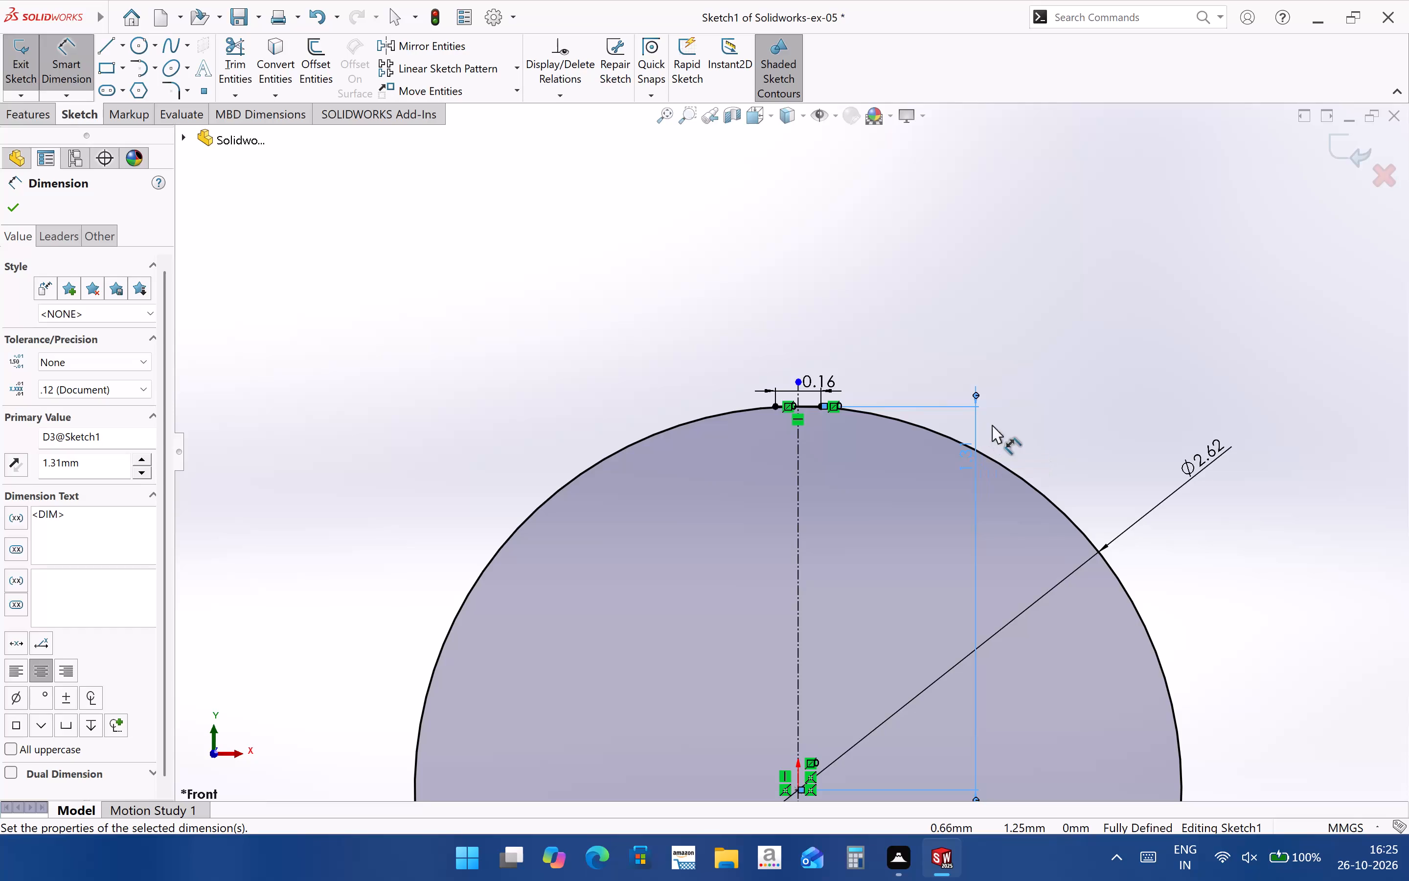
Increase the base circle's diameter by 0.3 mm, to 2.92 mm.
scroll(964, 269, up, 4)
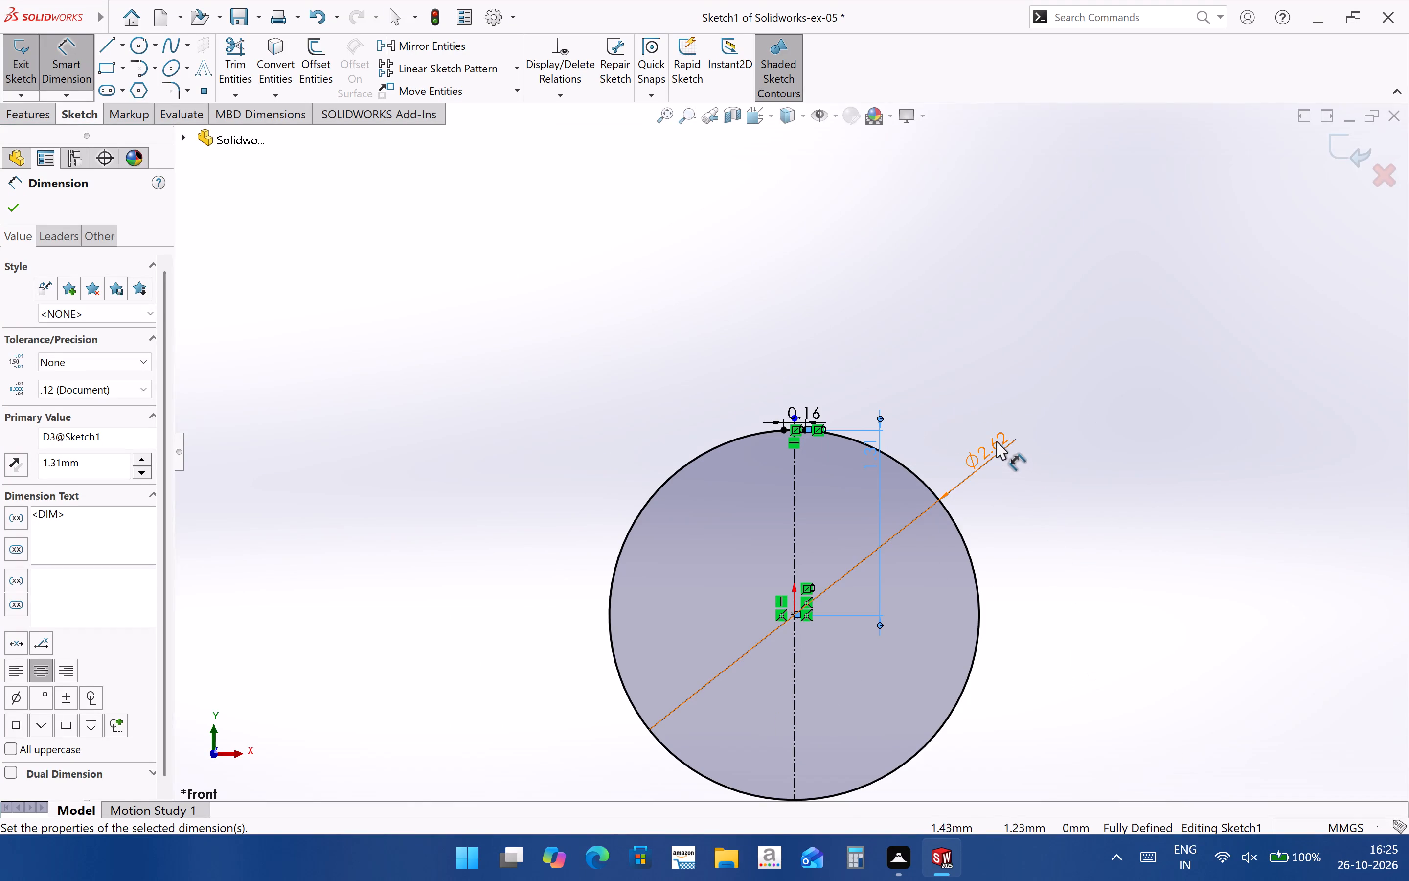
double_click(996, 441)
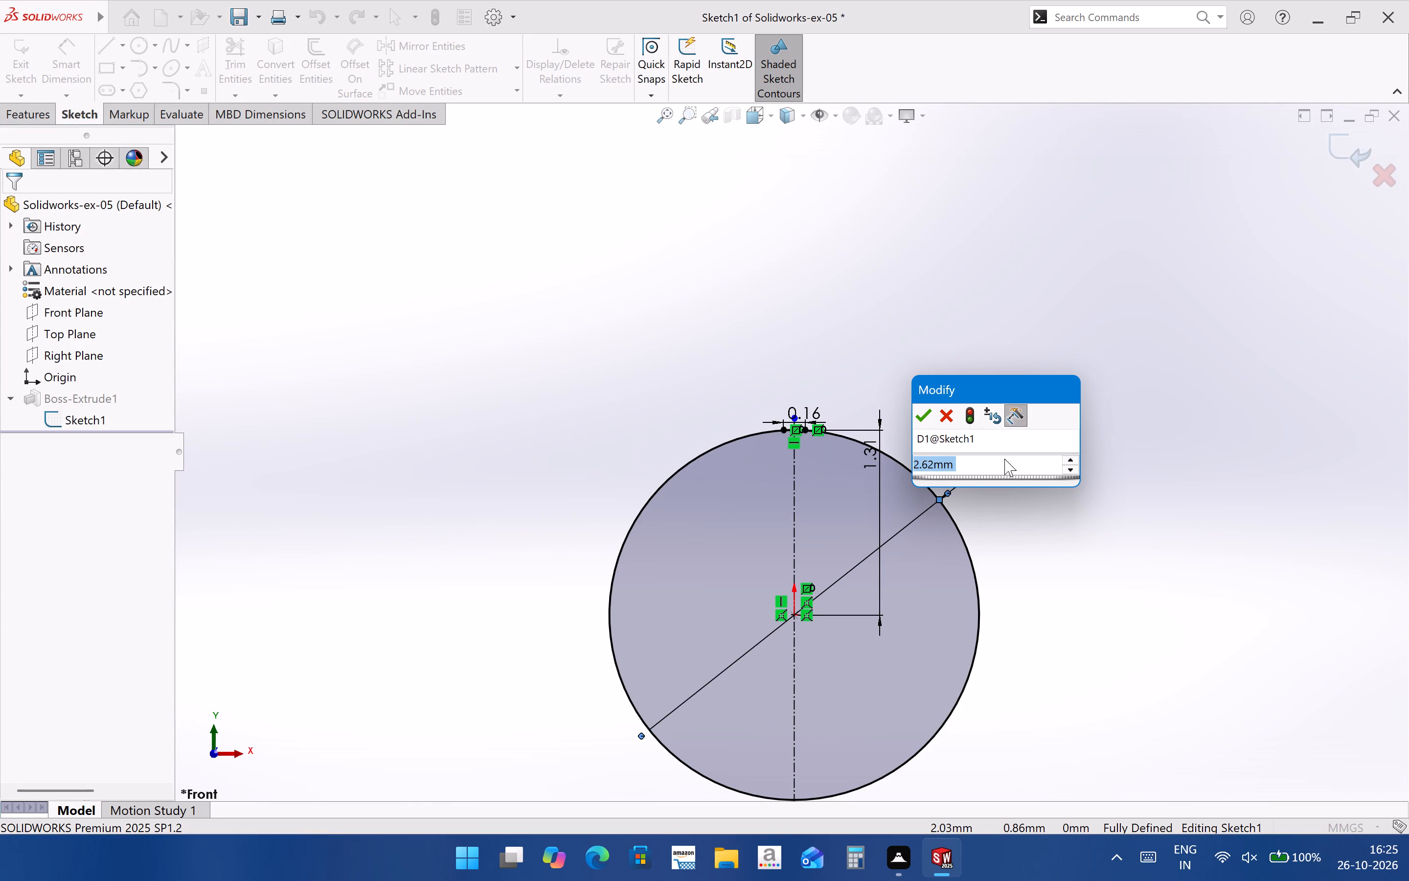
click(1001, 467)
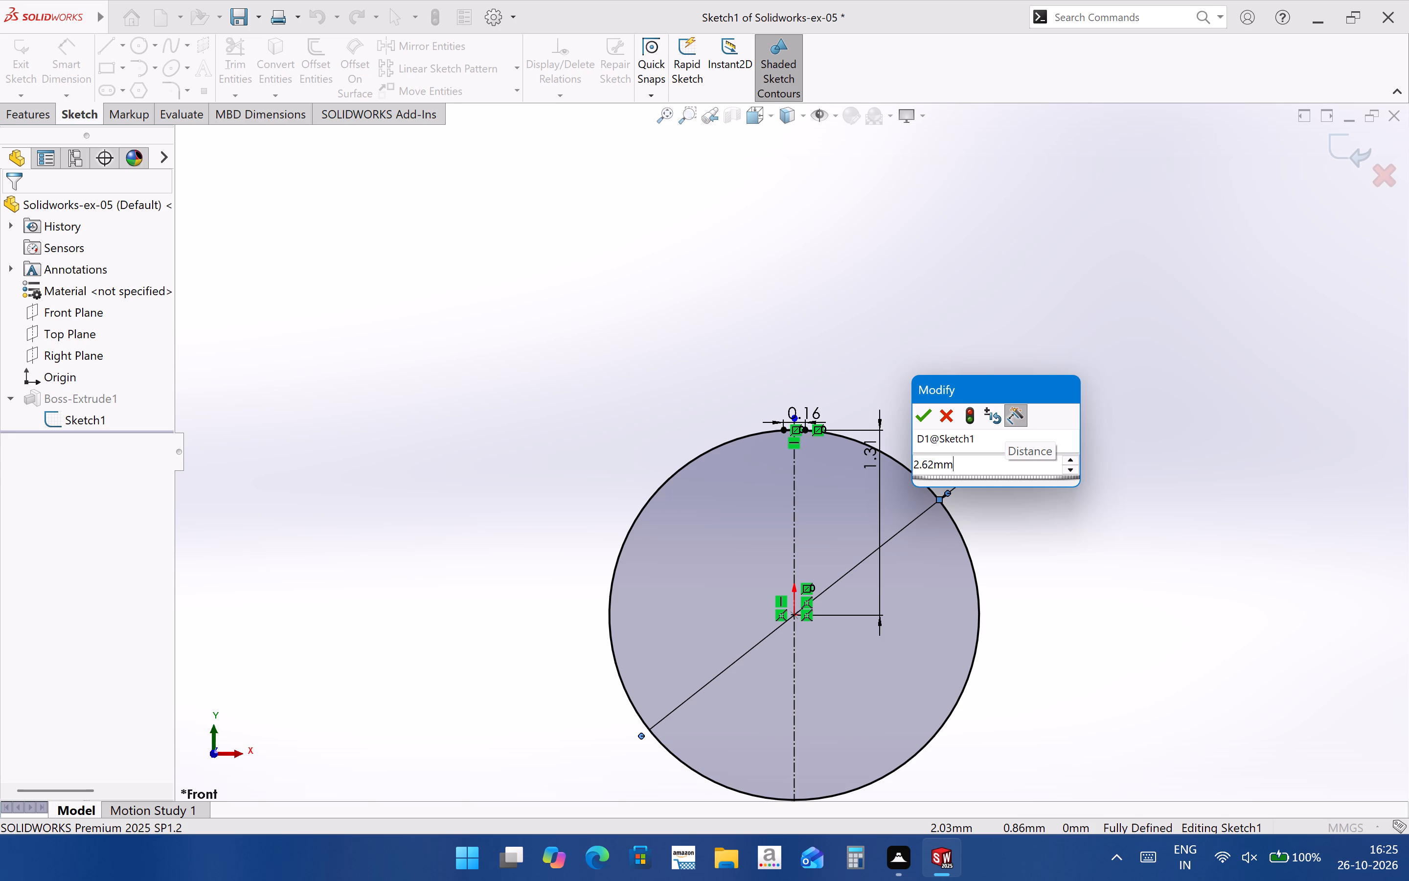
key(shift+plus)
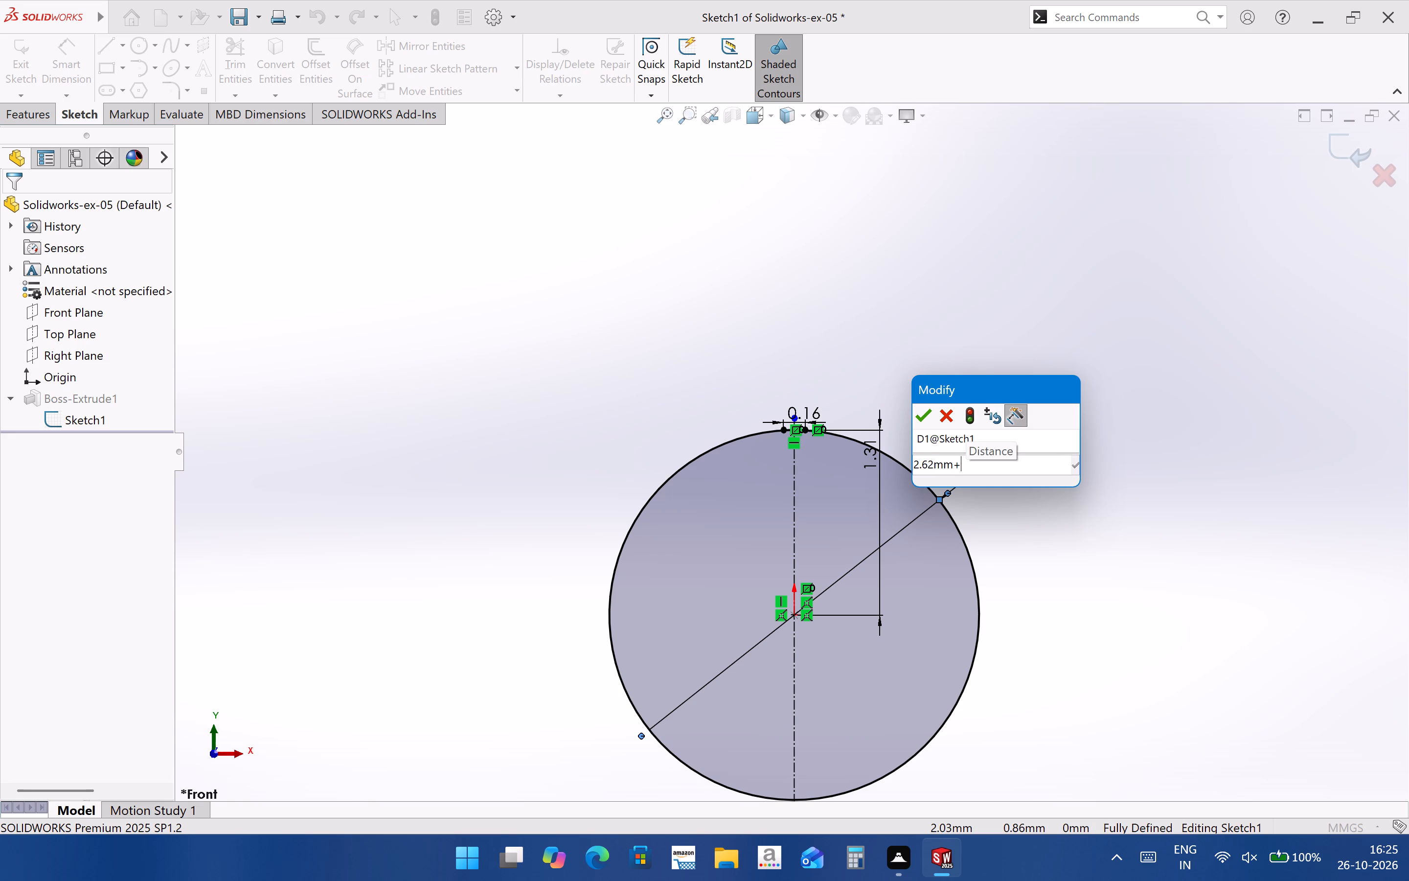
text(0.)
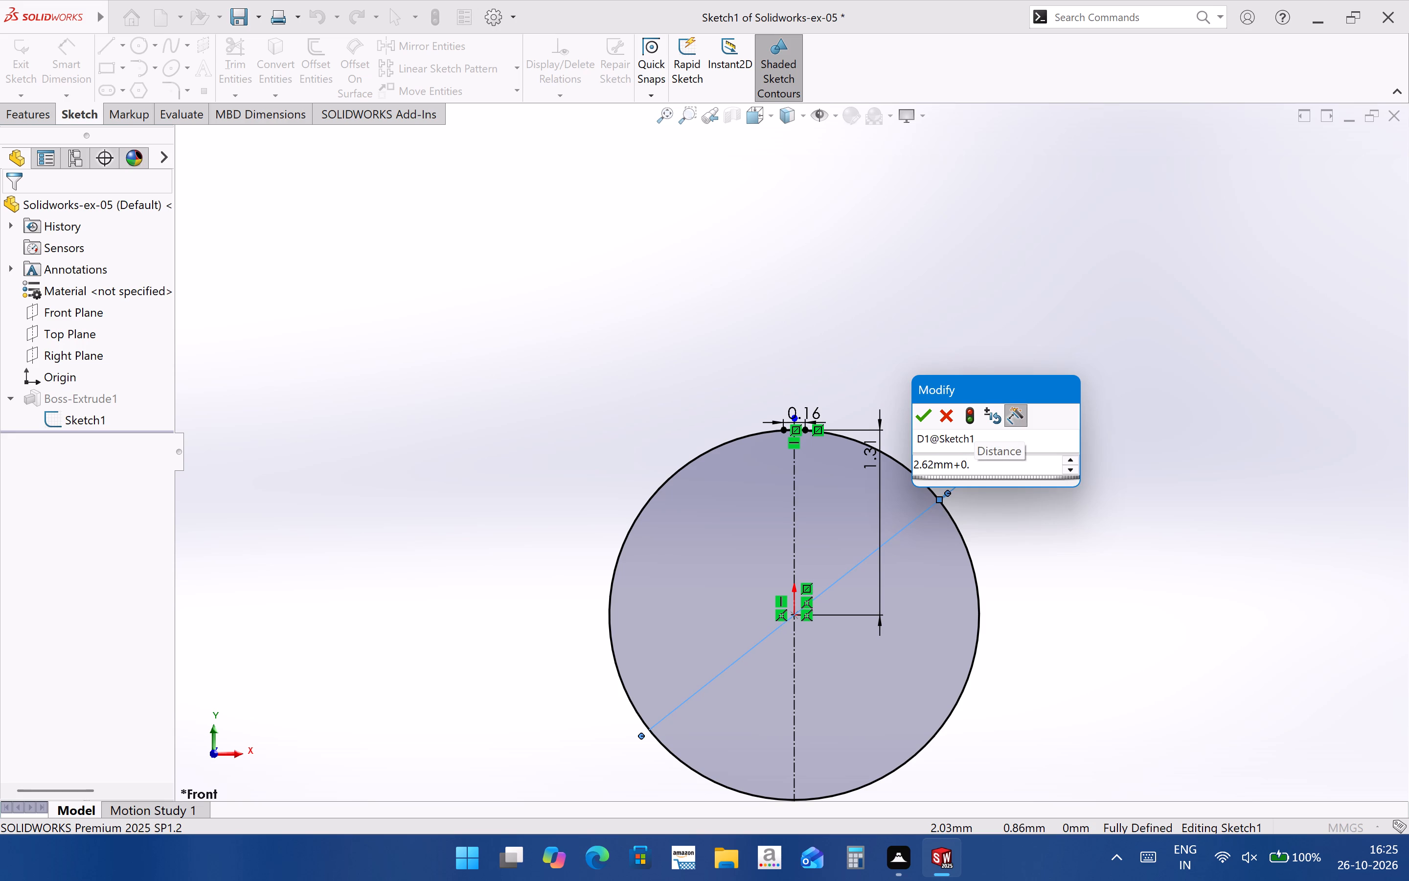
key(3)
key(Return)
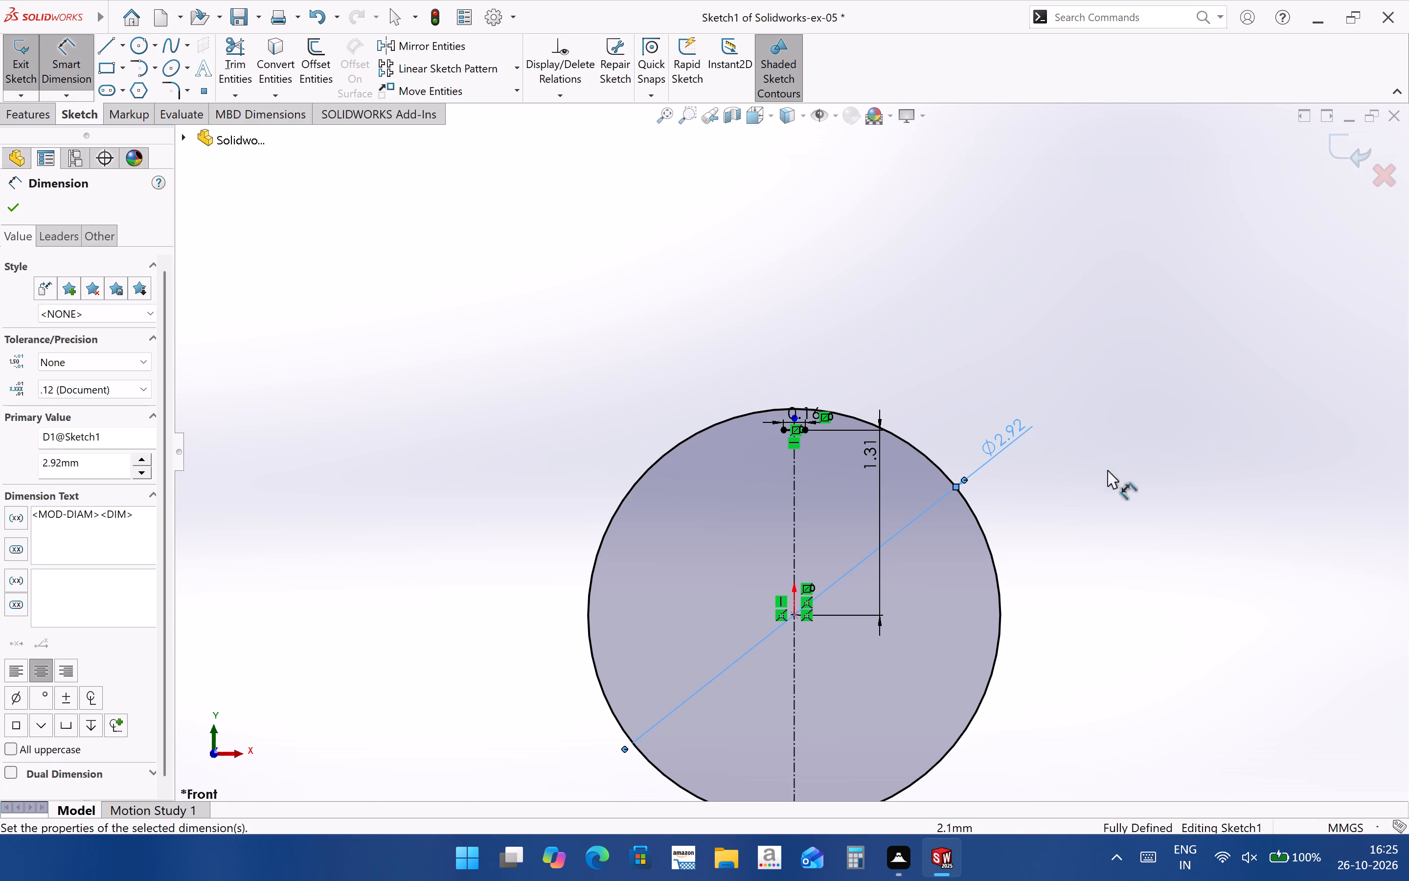
Set the base circle's diameter to 3 mm.
double_click(1018, 426)
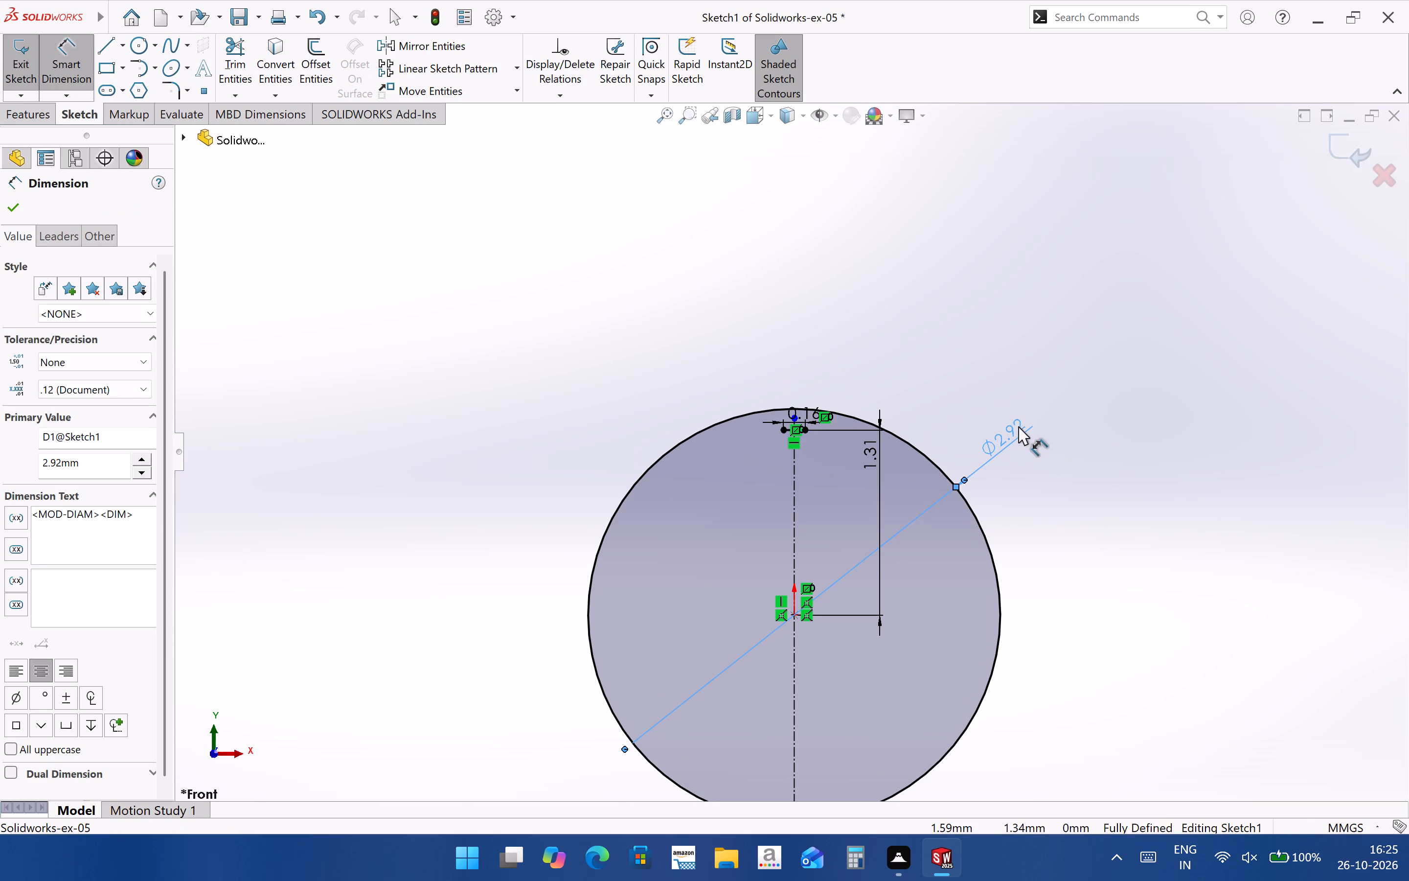
key(3)
key(Return)
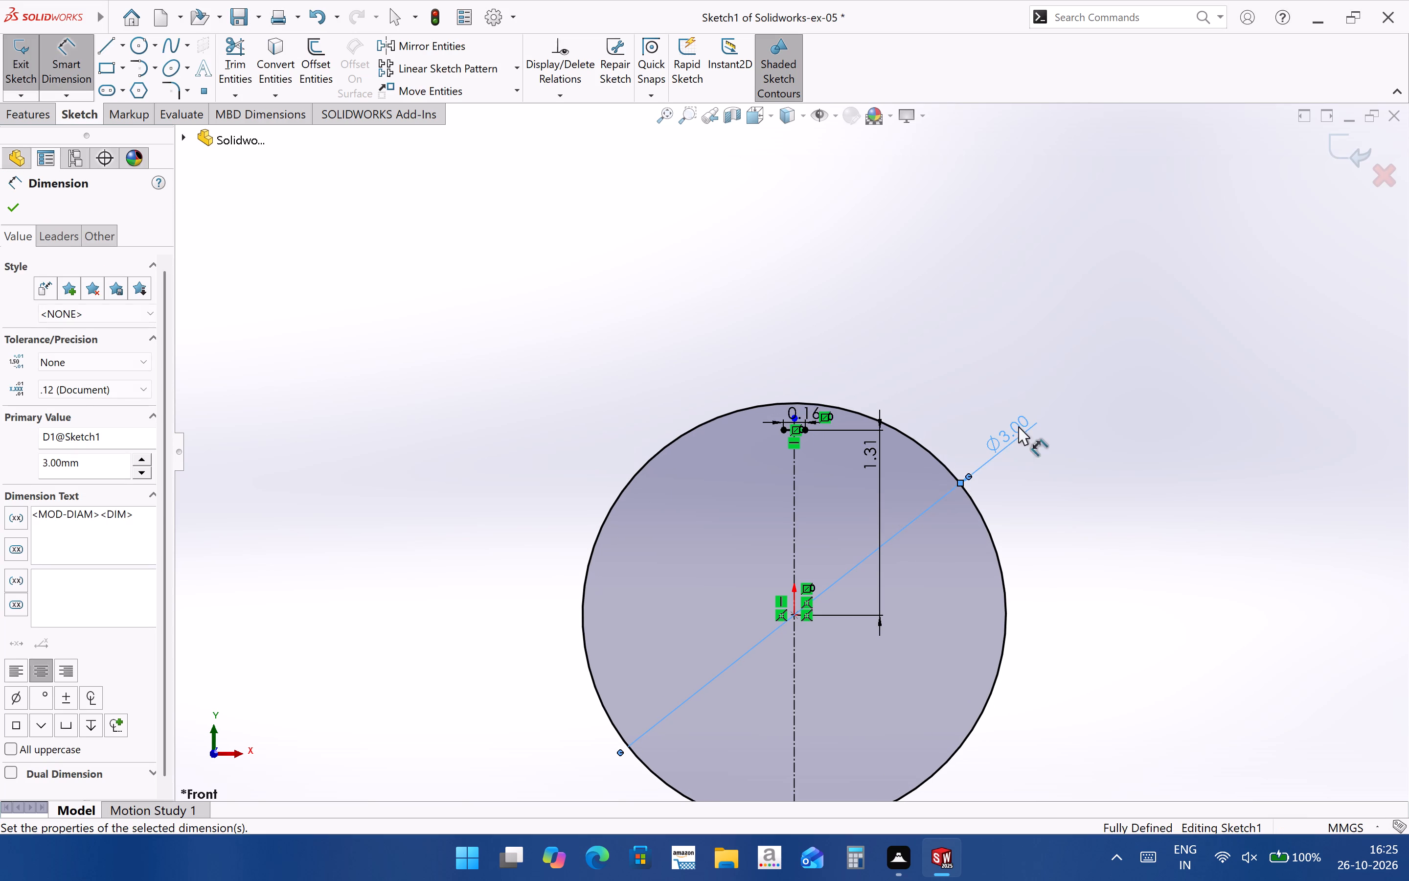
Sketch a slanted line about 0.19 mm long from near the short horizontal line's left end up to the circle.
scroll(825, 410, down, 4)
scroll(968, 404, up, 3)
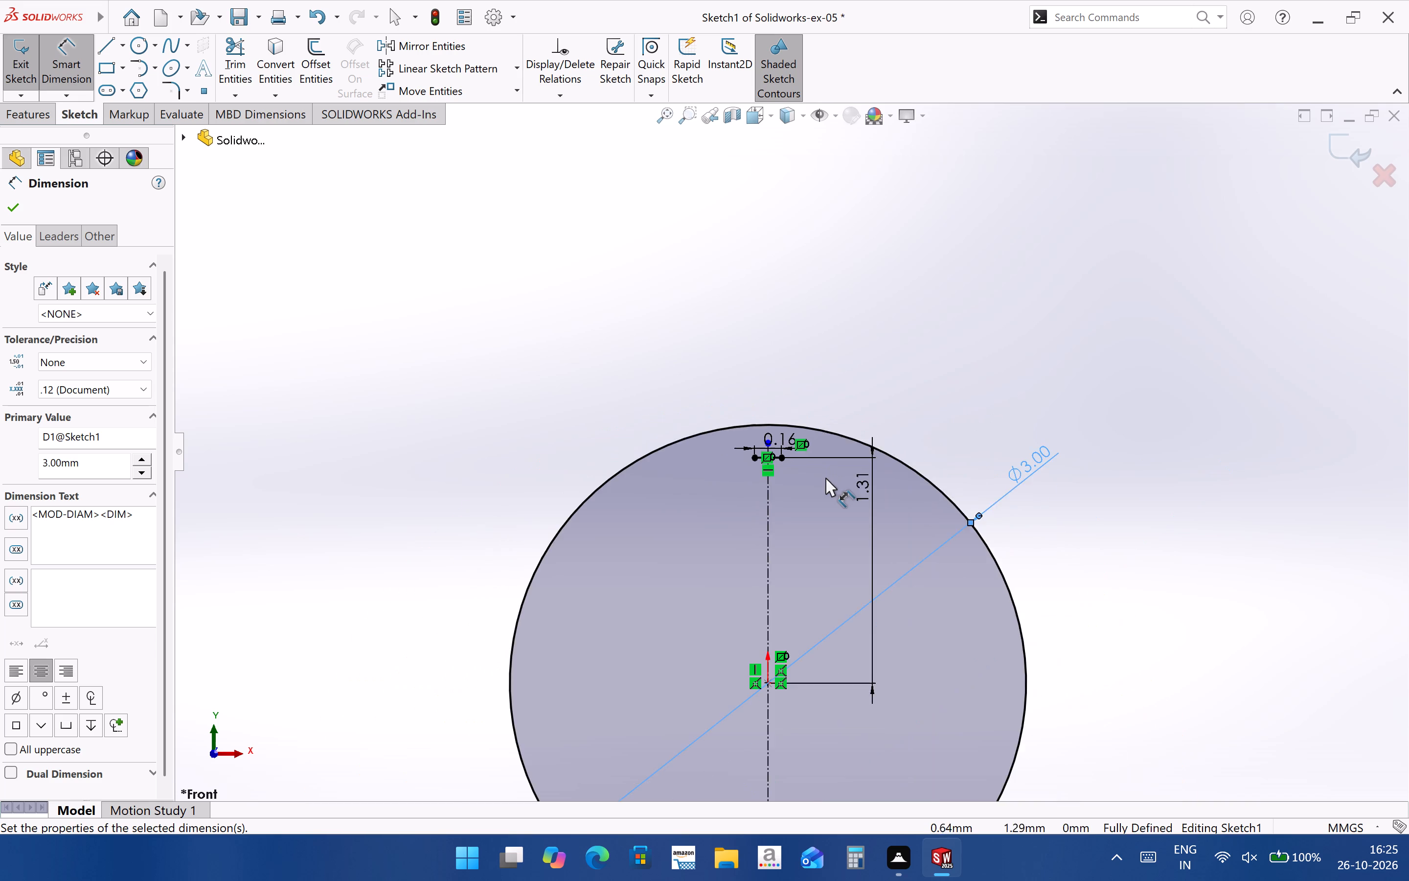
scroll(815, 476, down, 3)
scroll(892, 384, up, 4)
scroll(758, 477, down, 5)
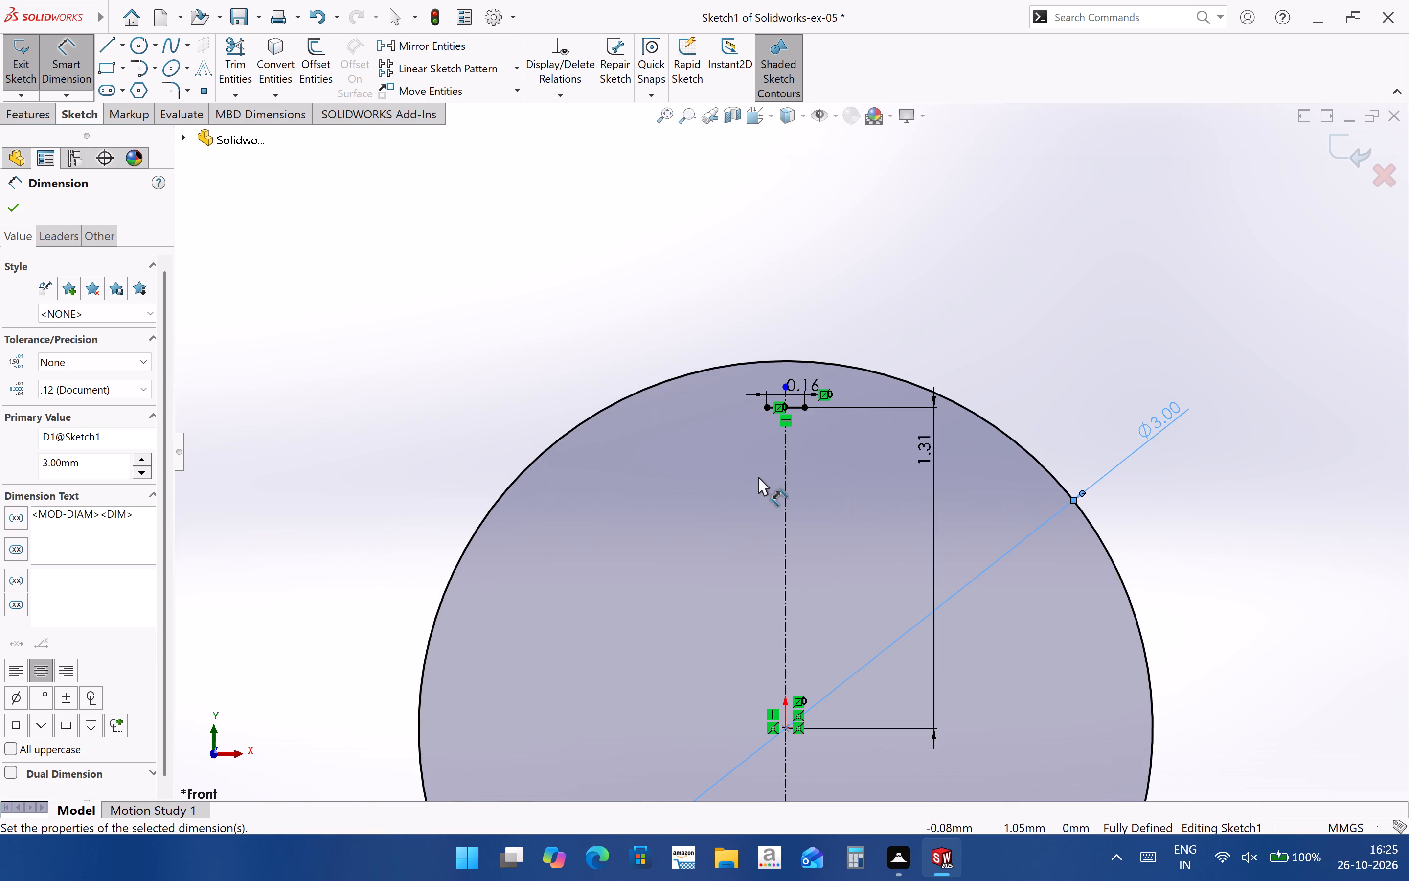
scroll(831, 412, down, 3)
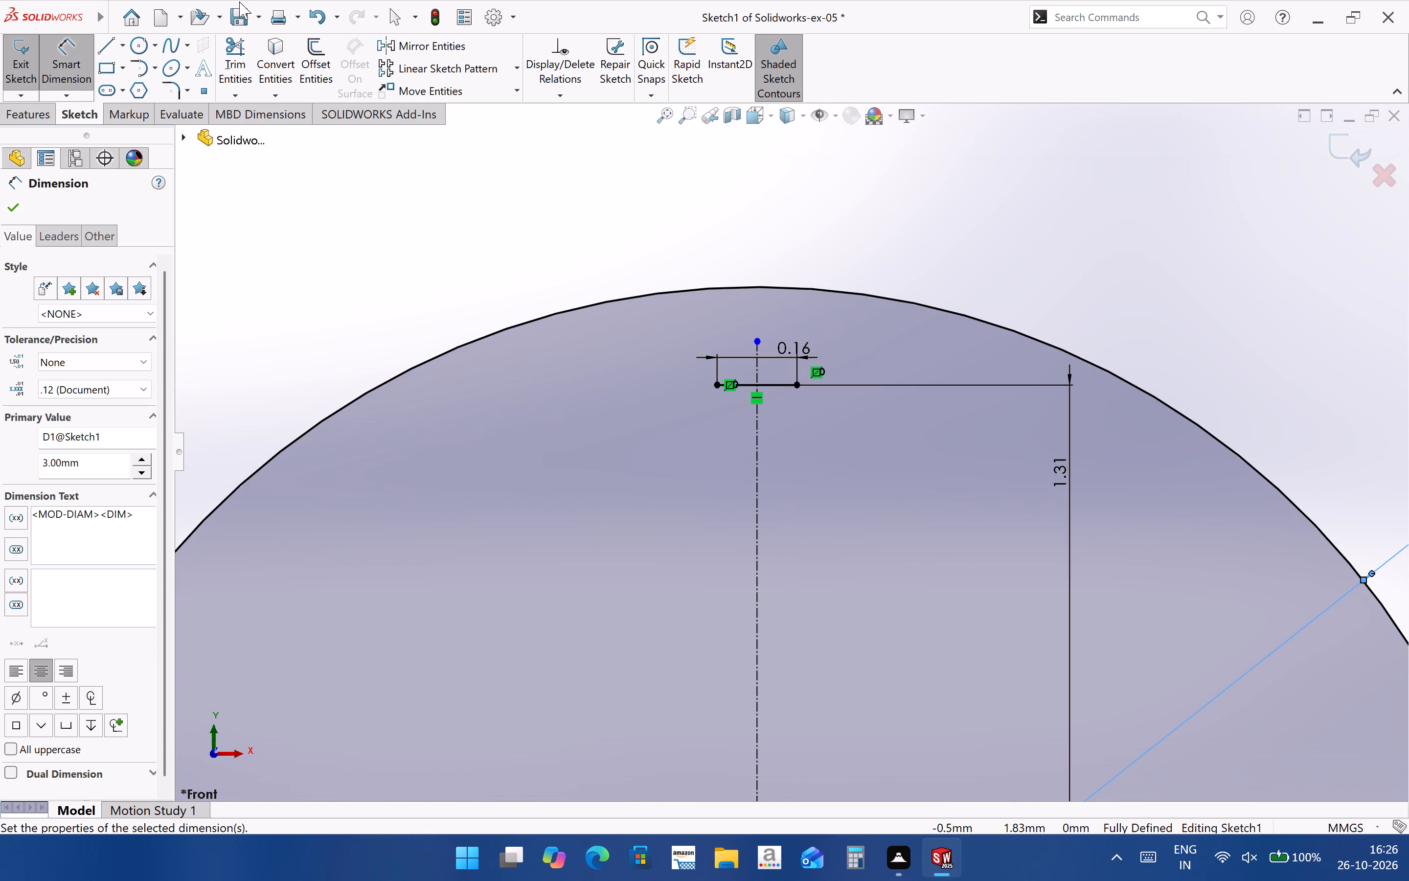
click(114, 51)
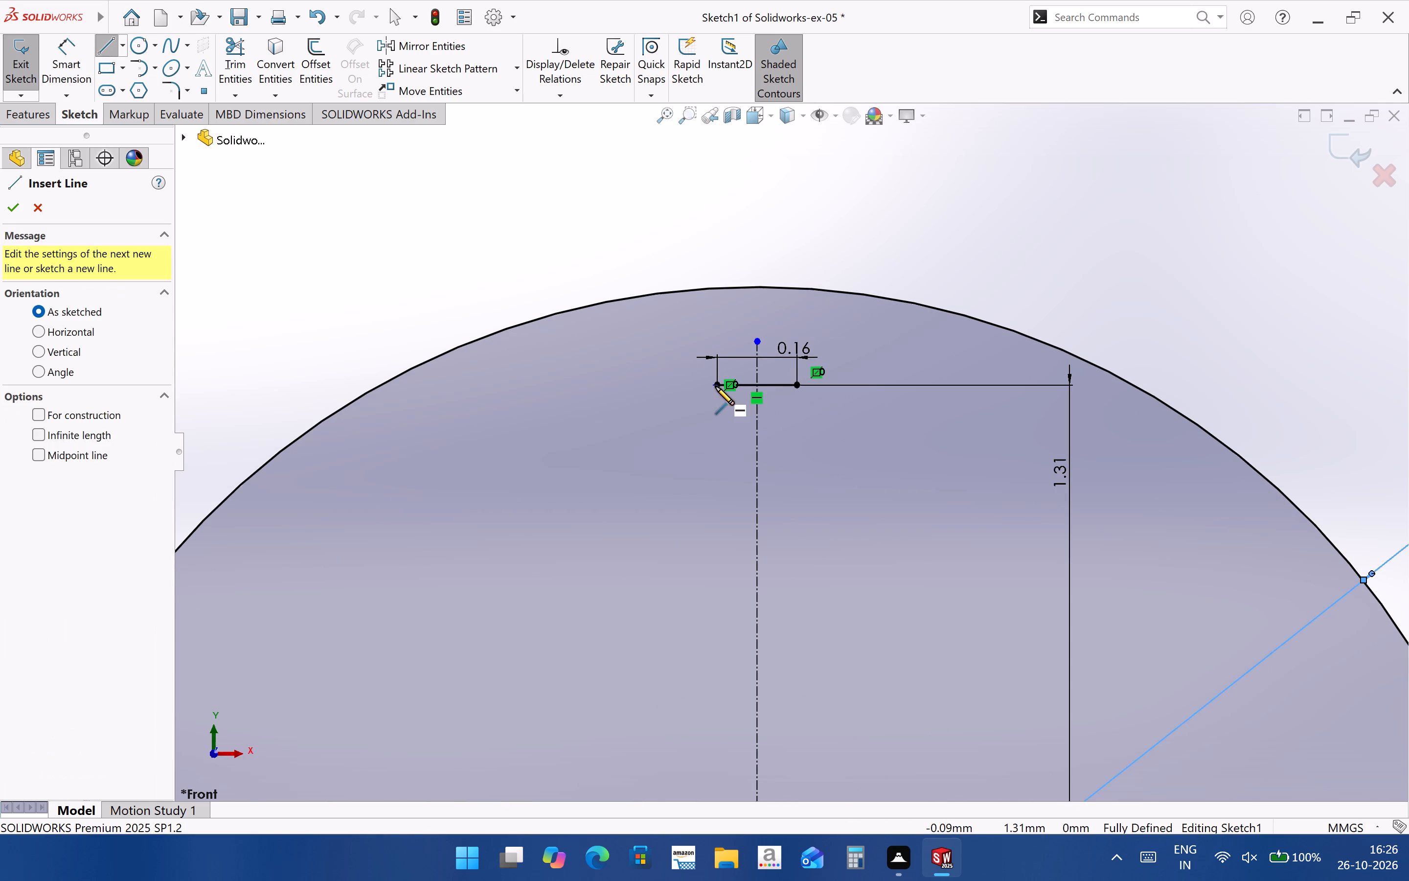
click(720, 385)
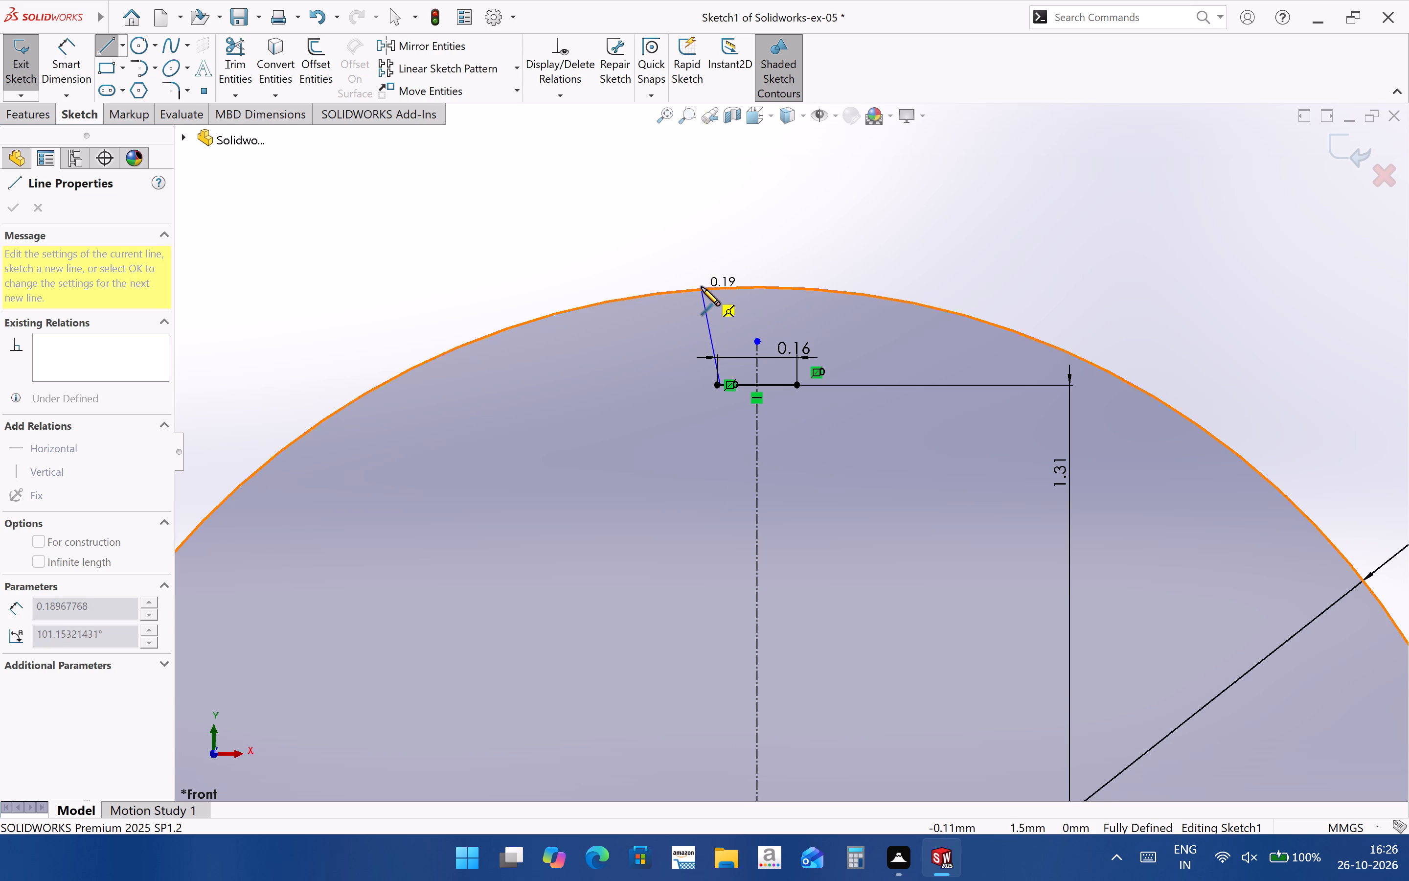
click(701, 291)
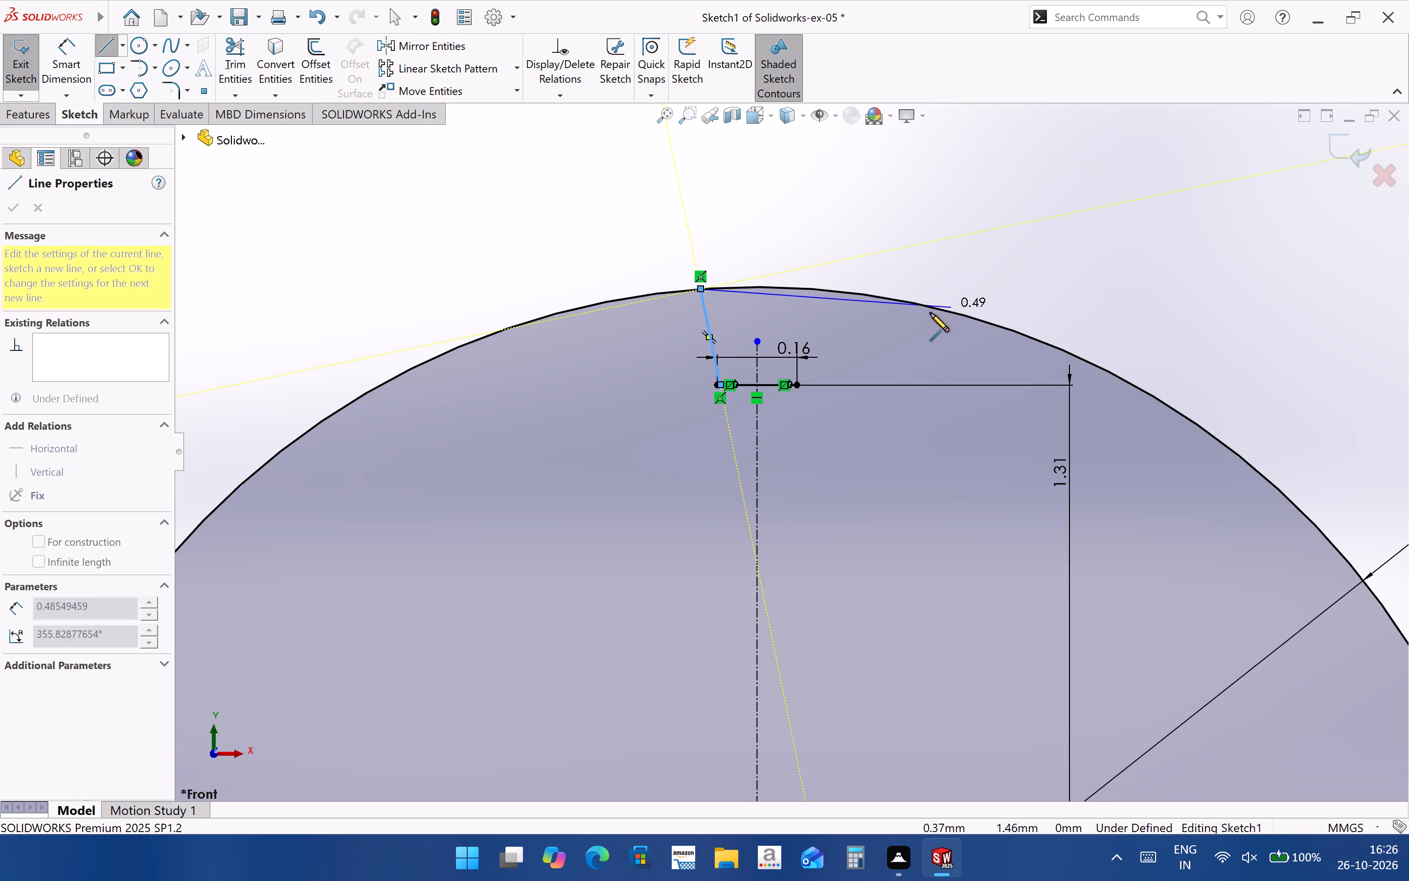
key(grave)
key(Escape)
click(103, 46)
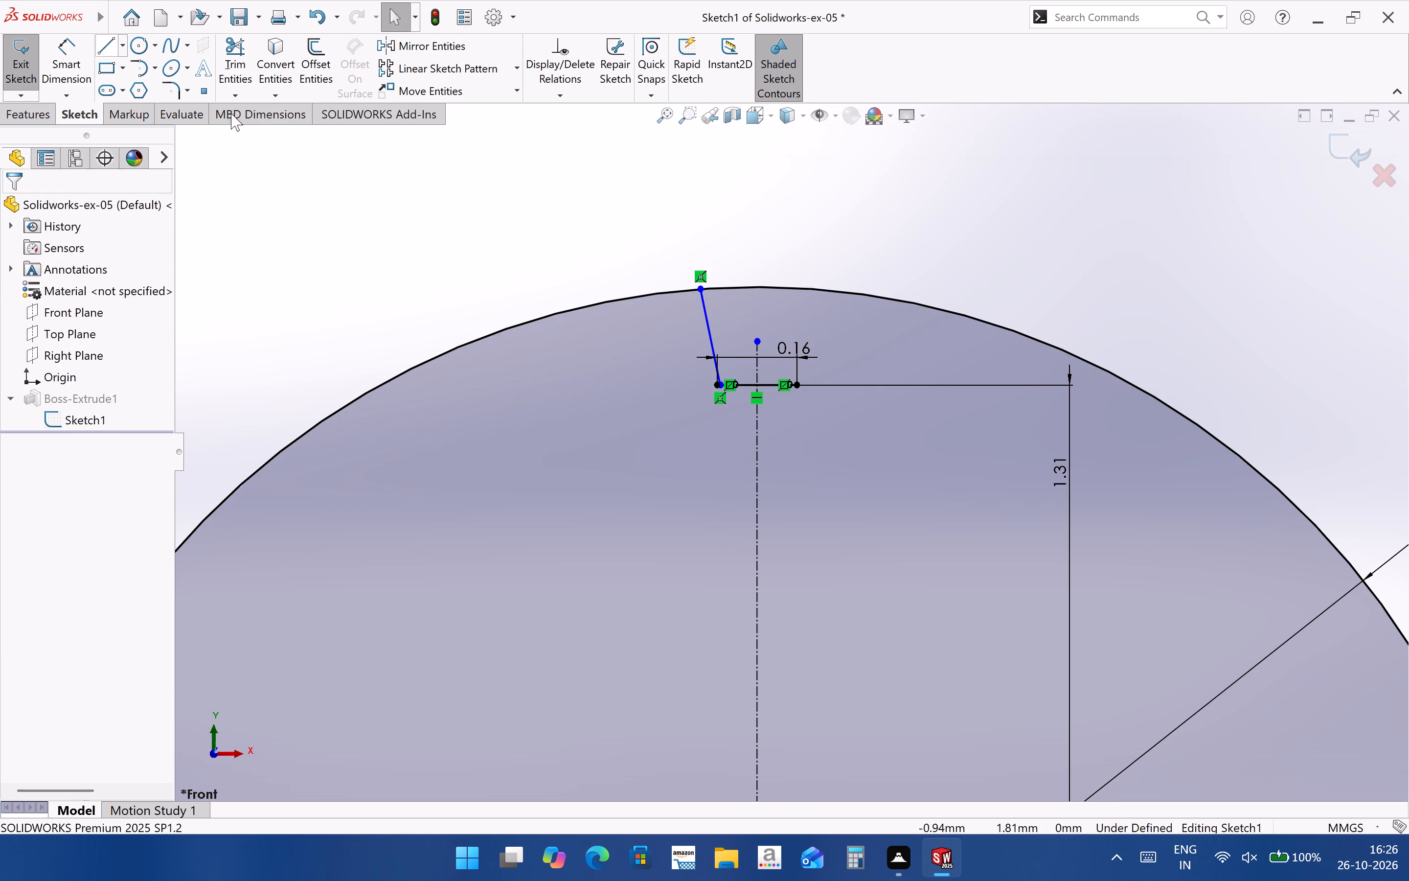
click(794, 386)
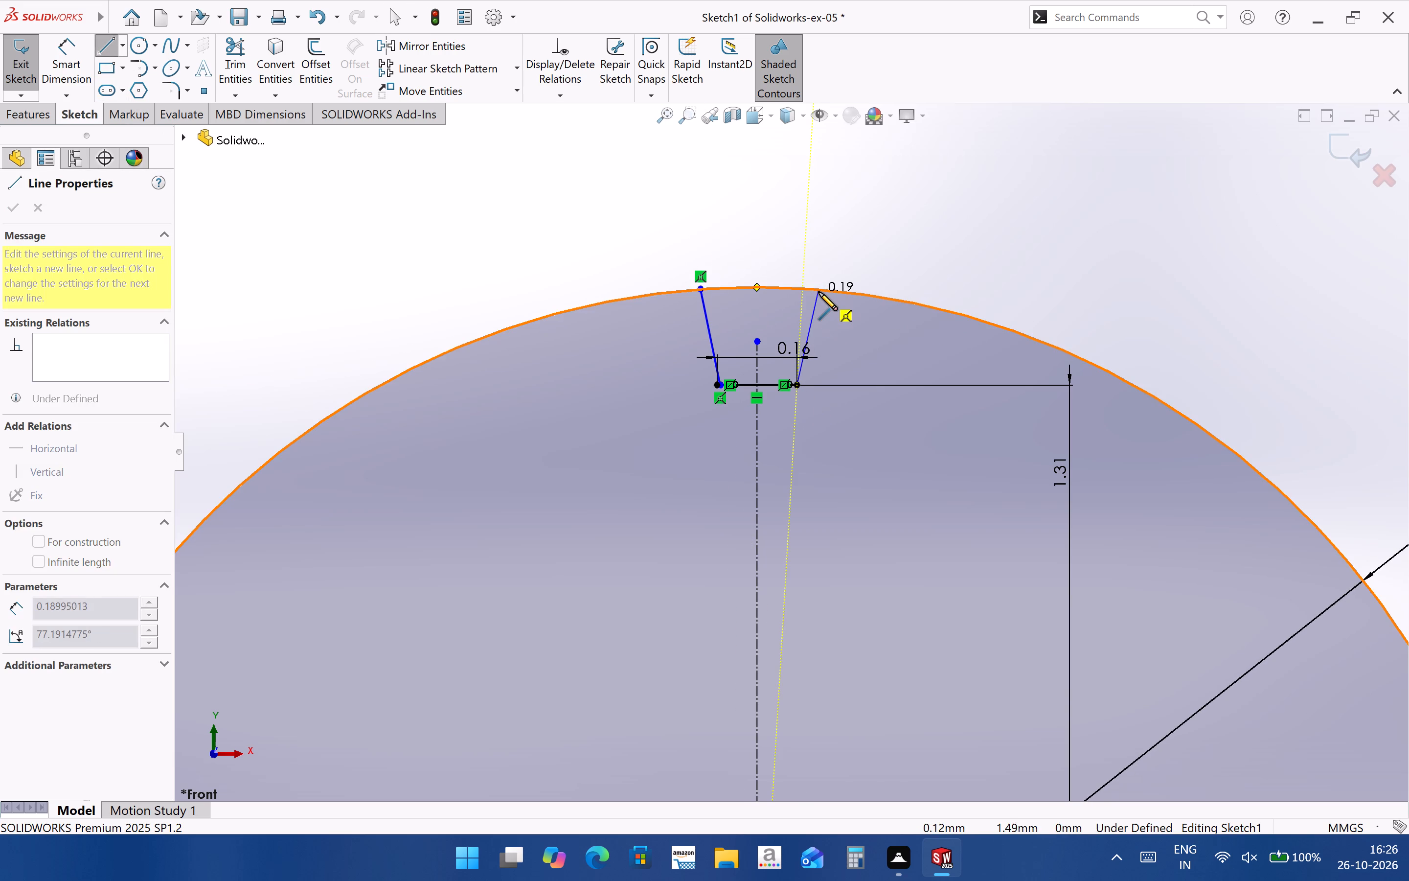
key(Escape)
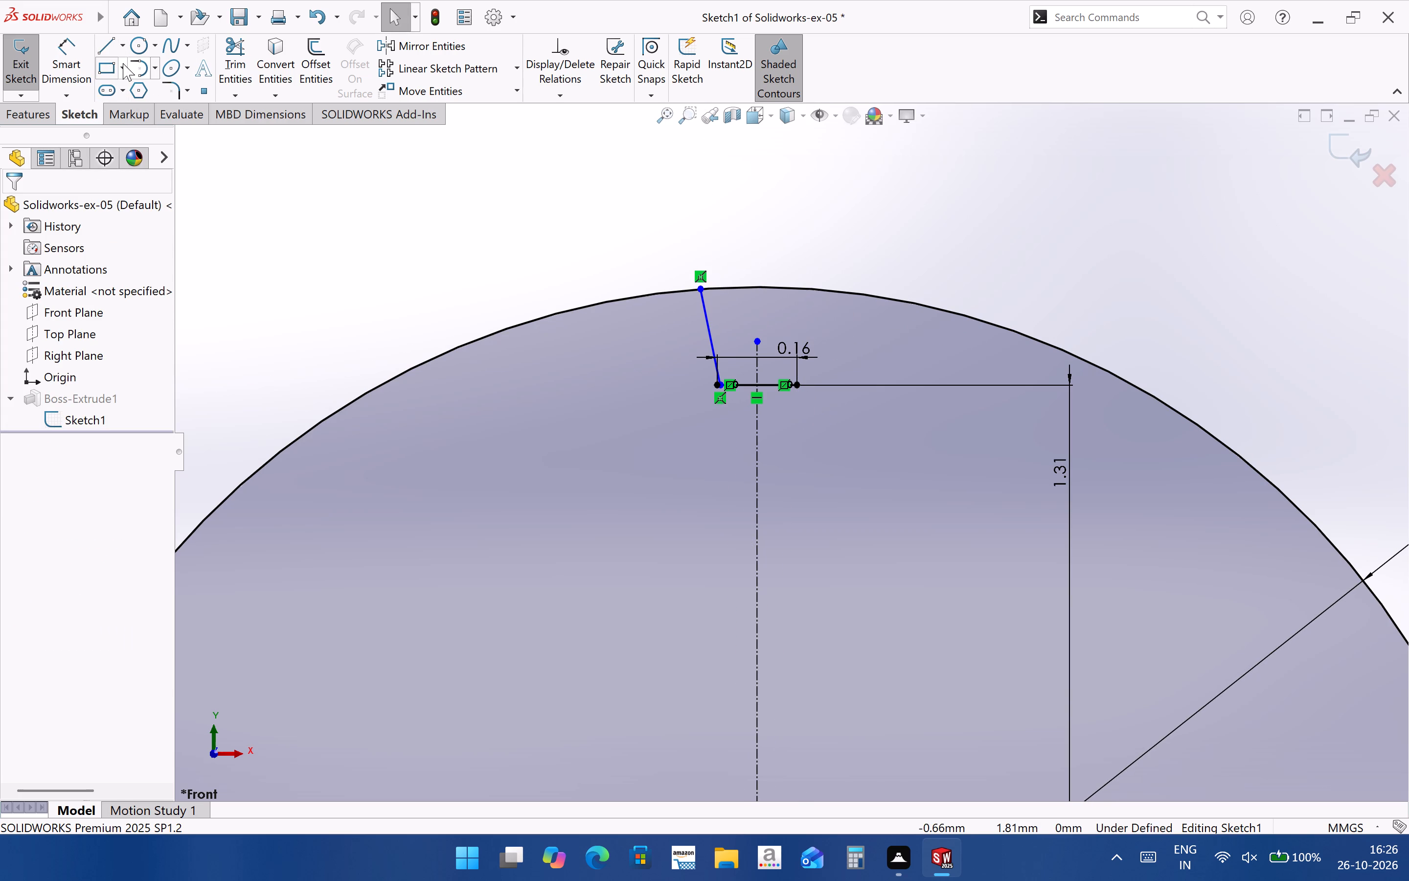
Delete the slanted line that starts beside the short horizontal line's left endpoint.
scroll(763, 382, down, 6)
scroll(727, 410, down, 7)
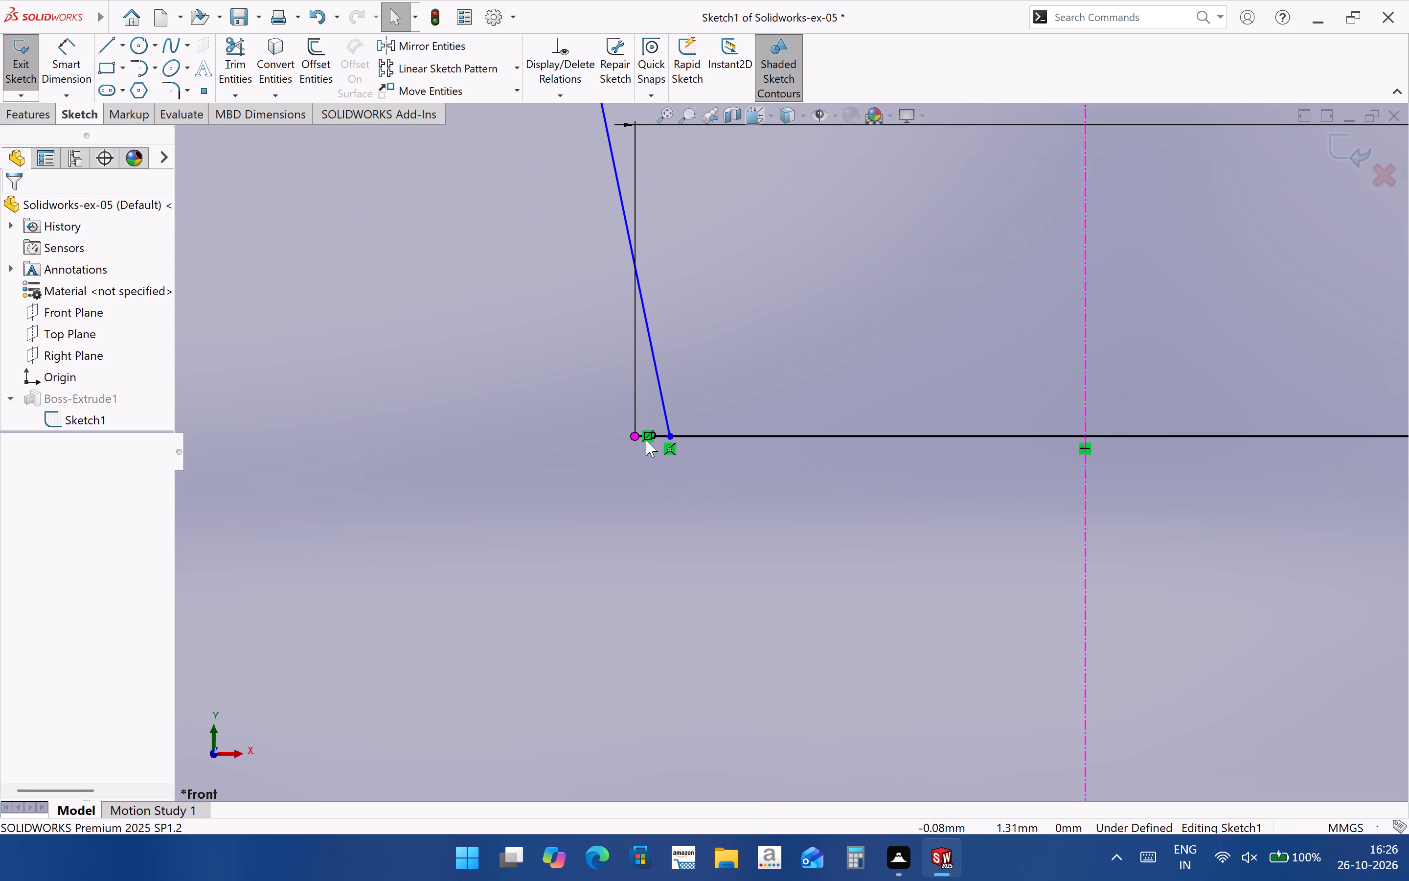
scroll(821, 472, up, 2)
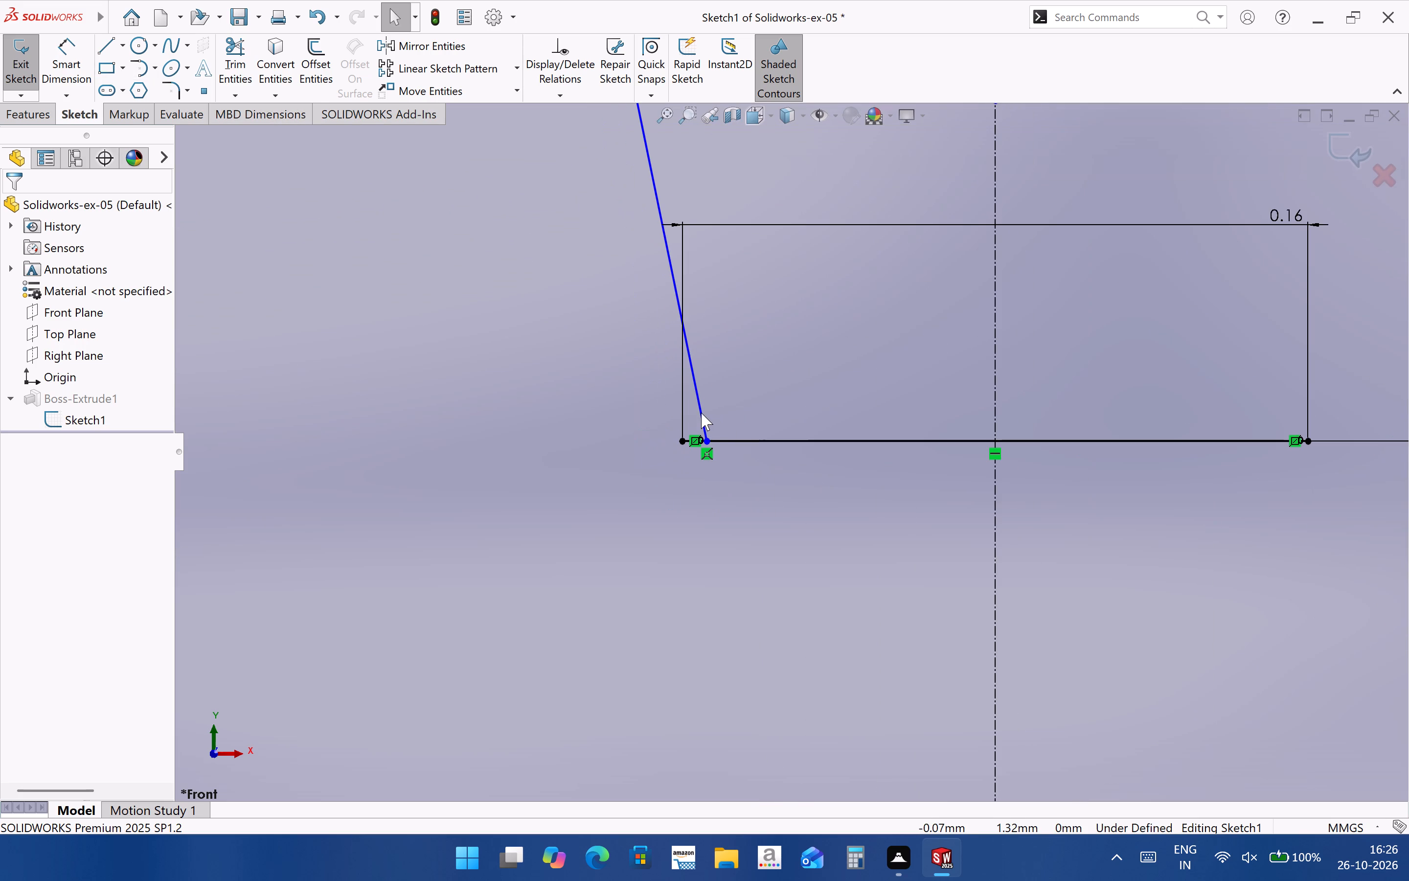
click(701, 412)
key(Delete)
Sketch an outward-slanting line at about 102° from the short horizontal line's left endpoint up to the circle.
scroll(800, 432, up, 2)
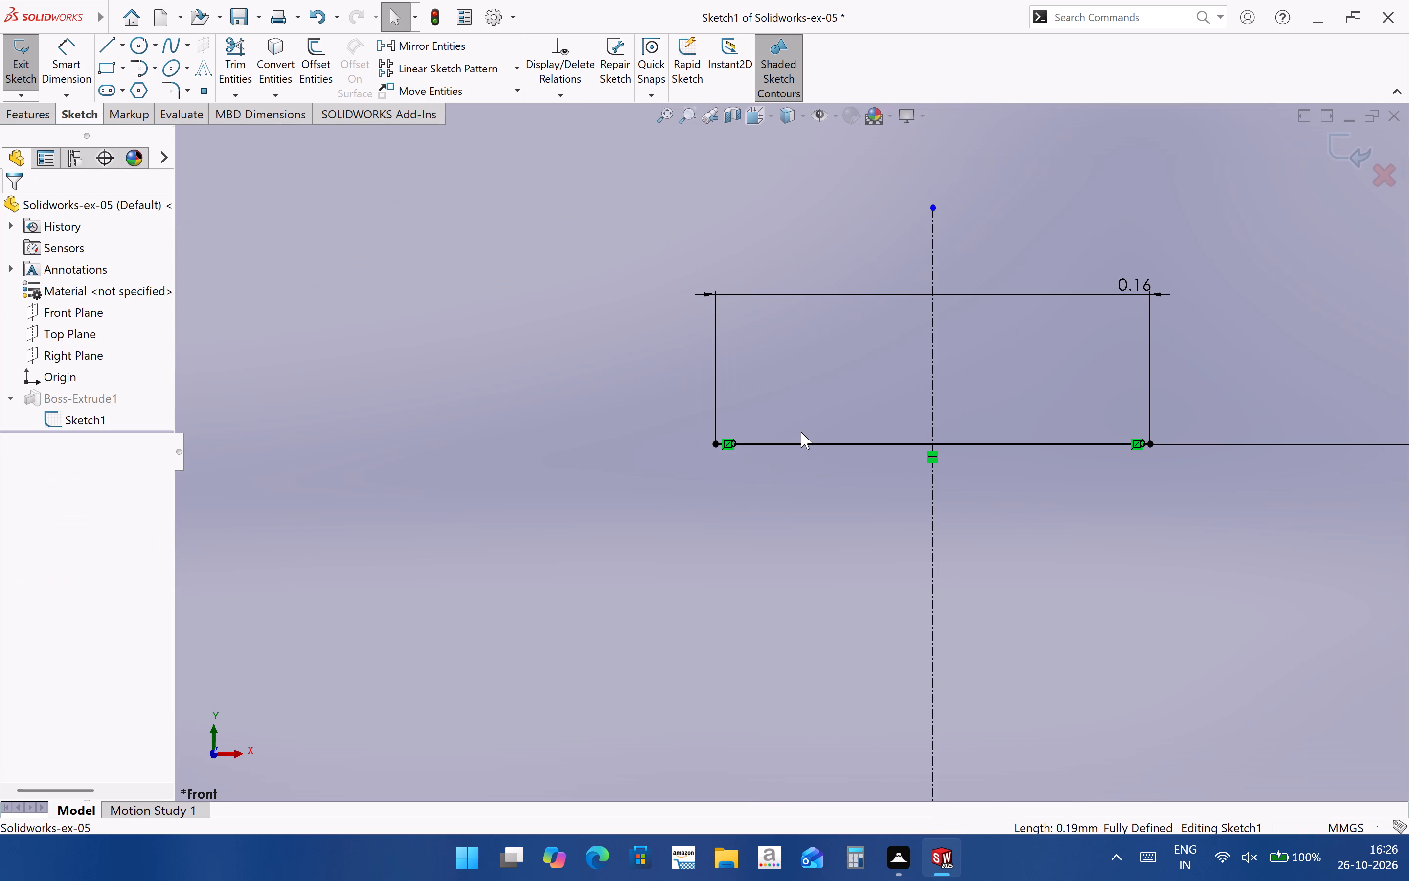
click(106, 52)
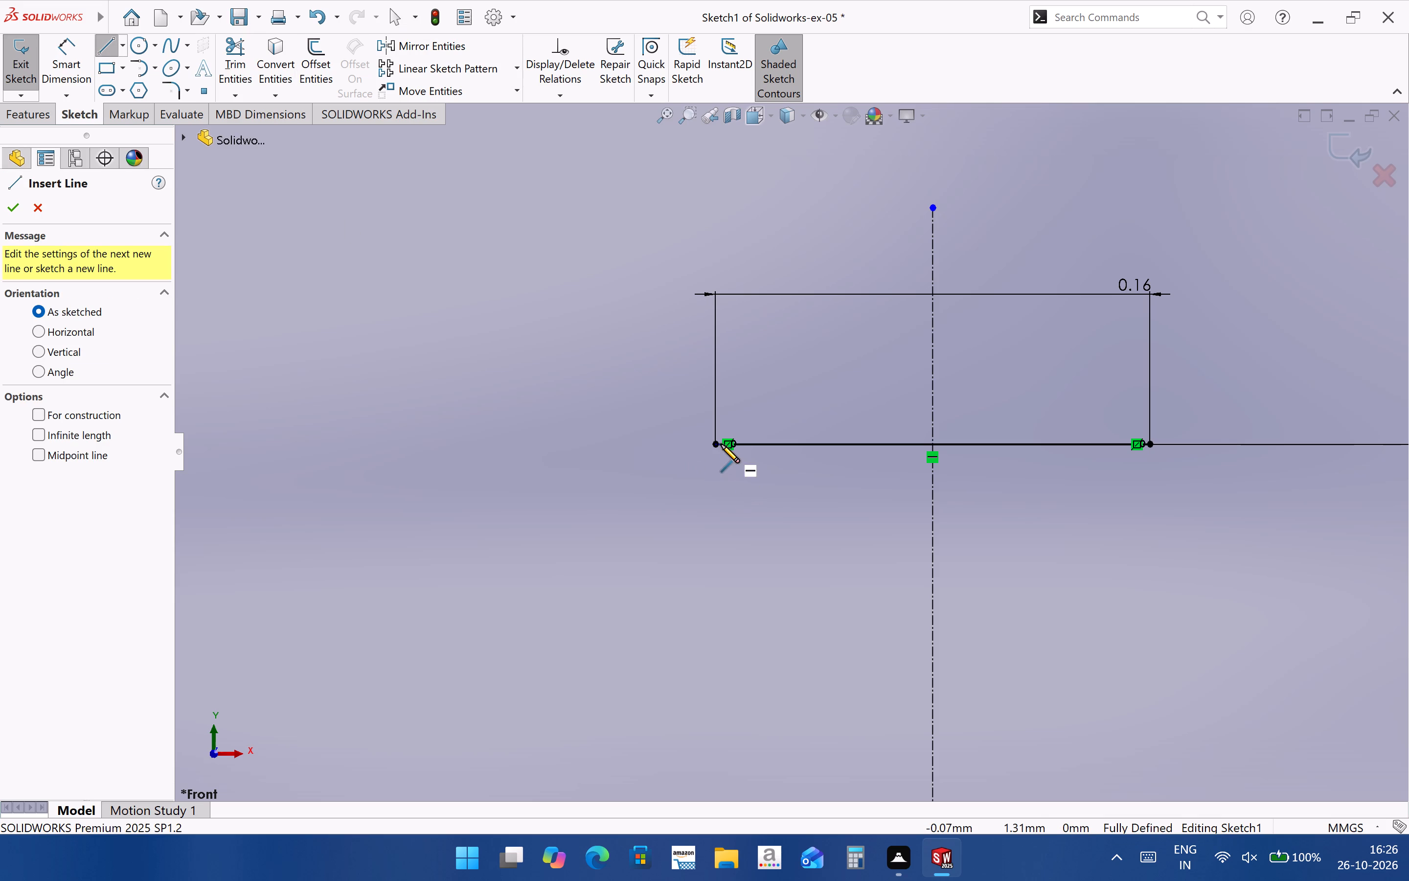
click(715, 441)
key(Escape)
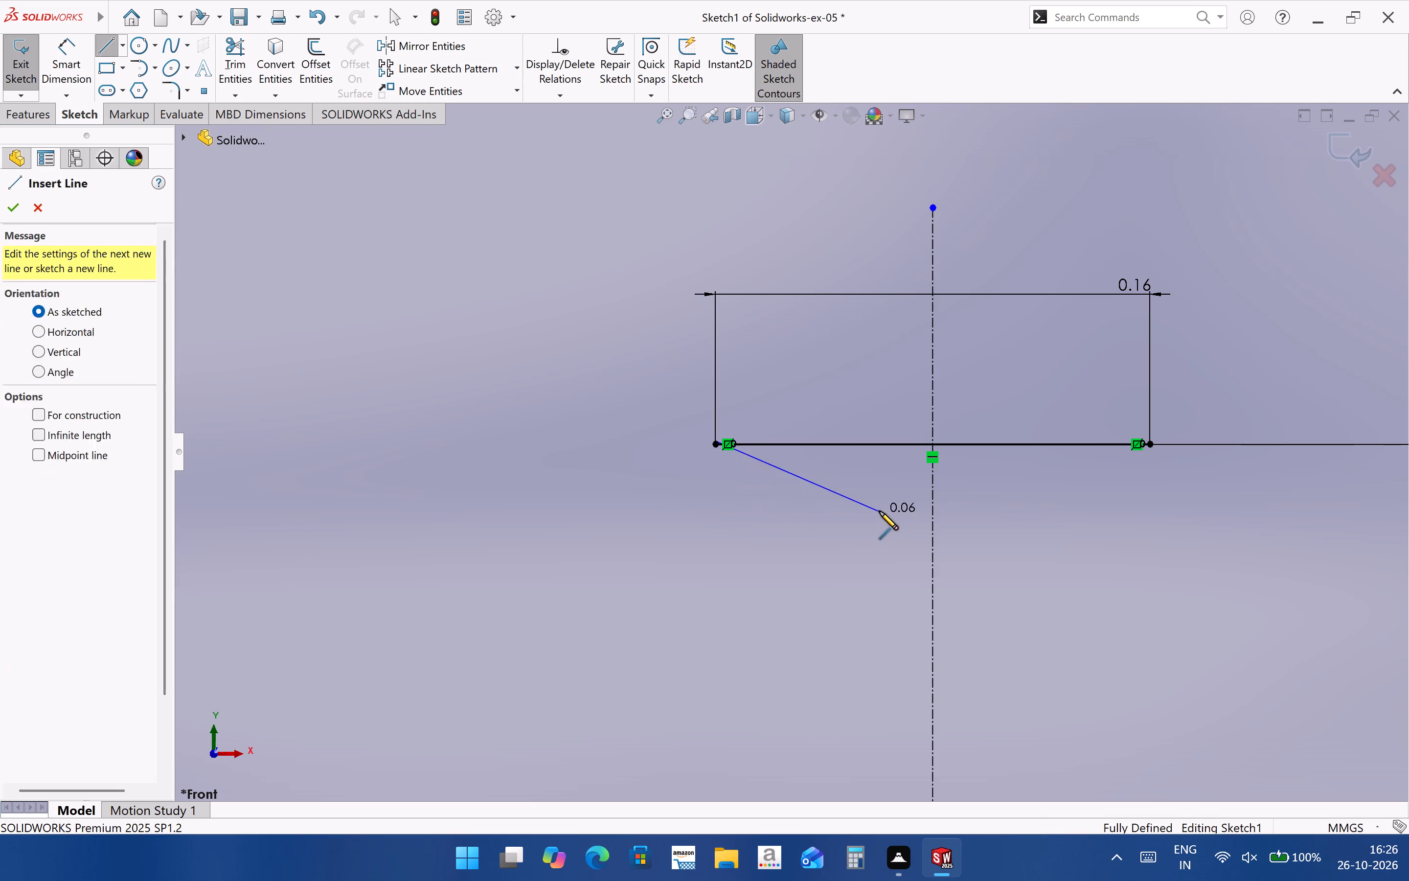
key(Return)
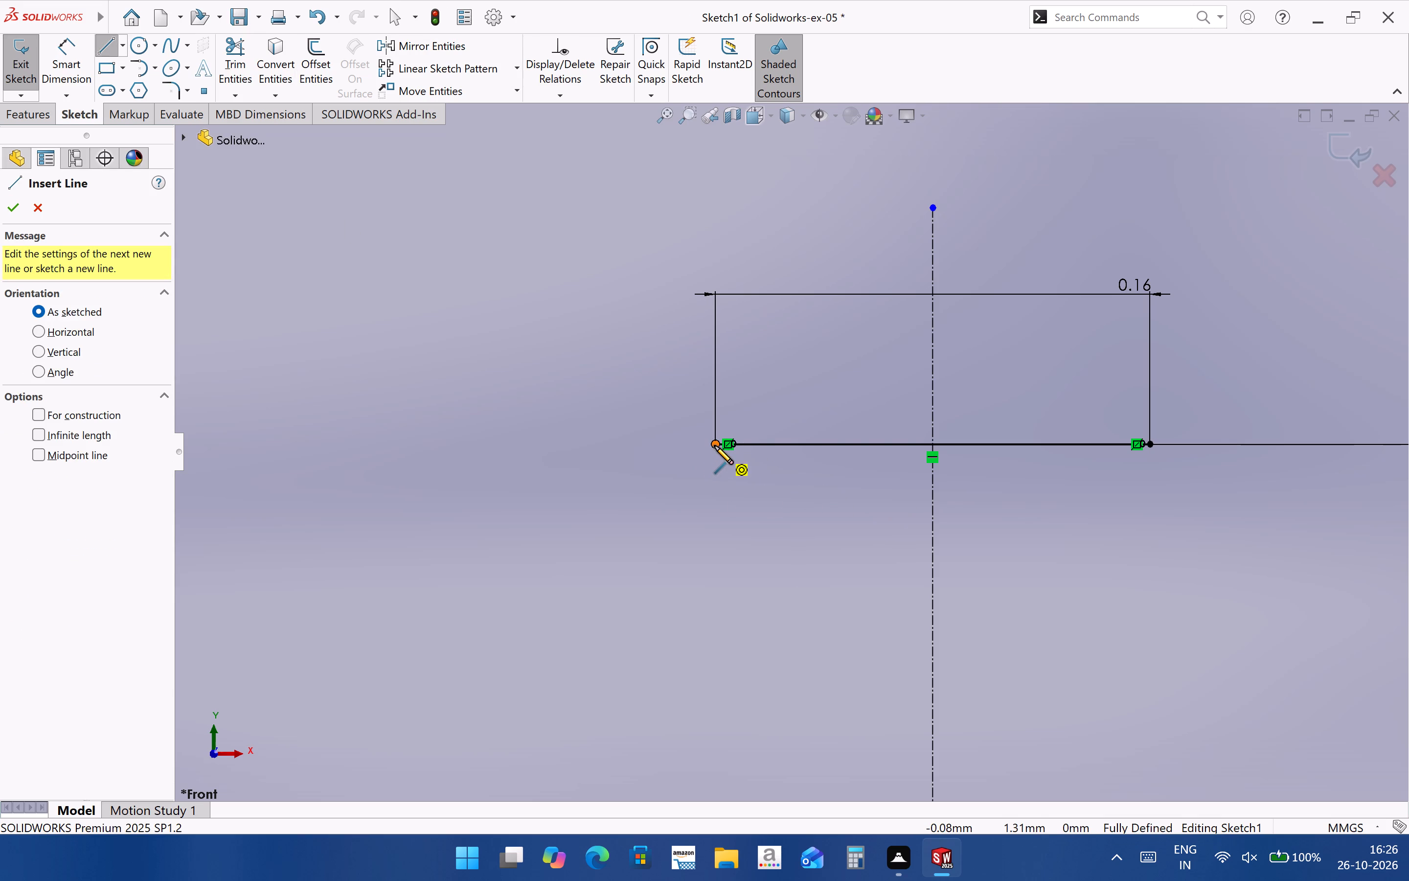
click(714, 445)
scroll(854, 531, up, 5)
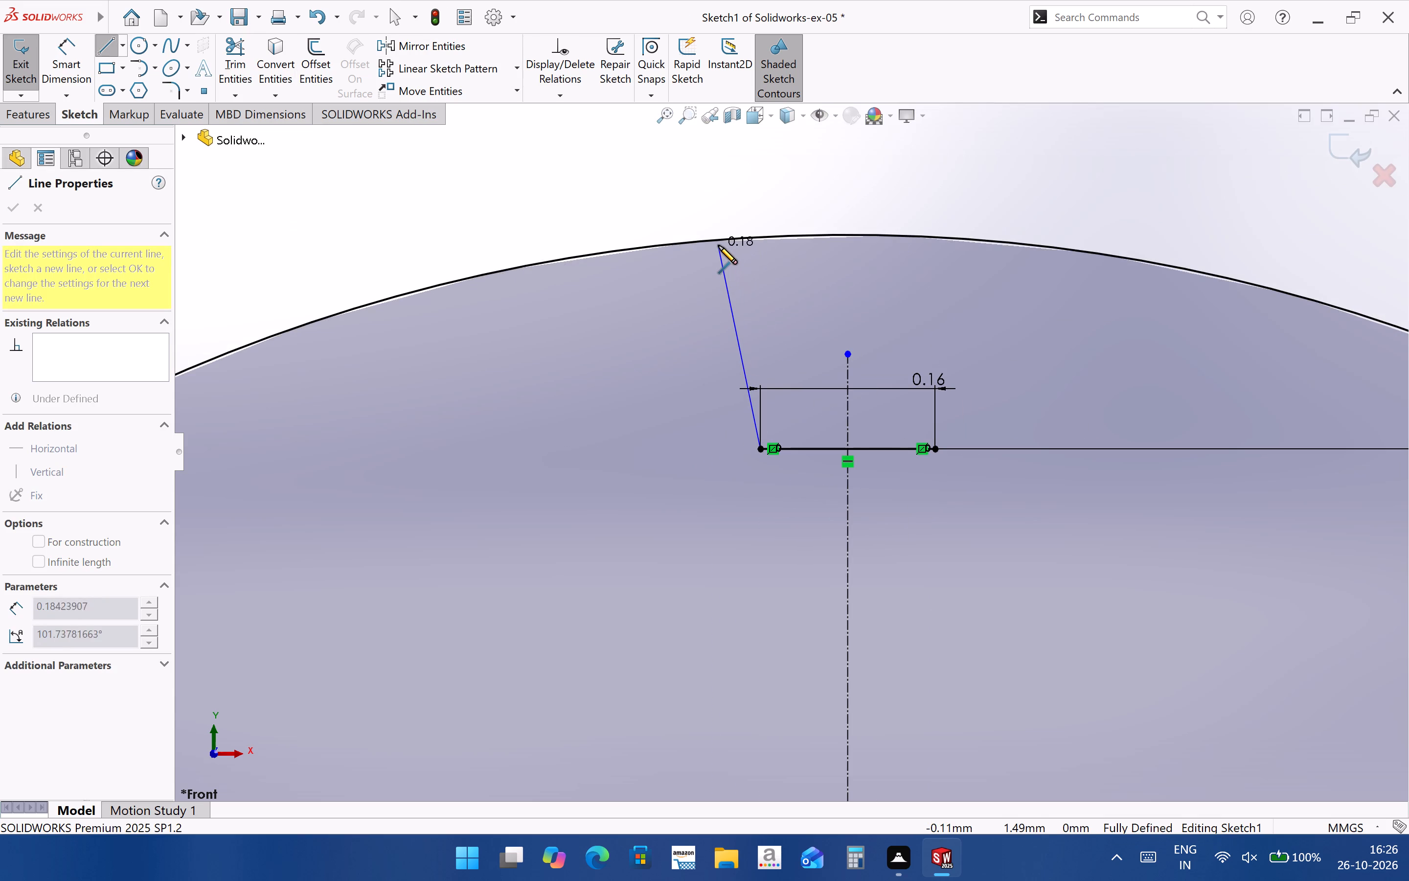
click(716, 242)
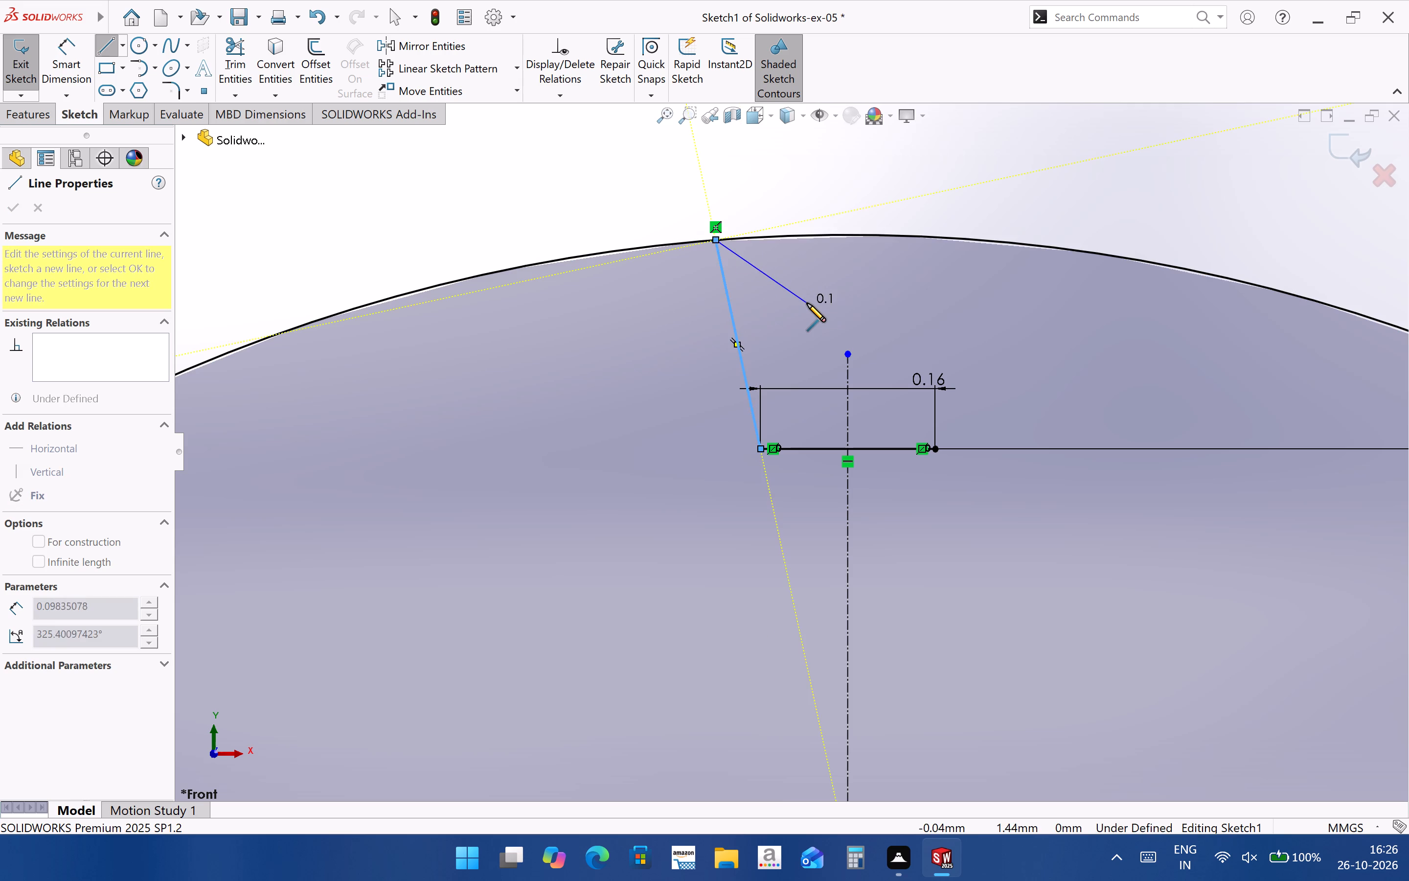
key(Escape)
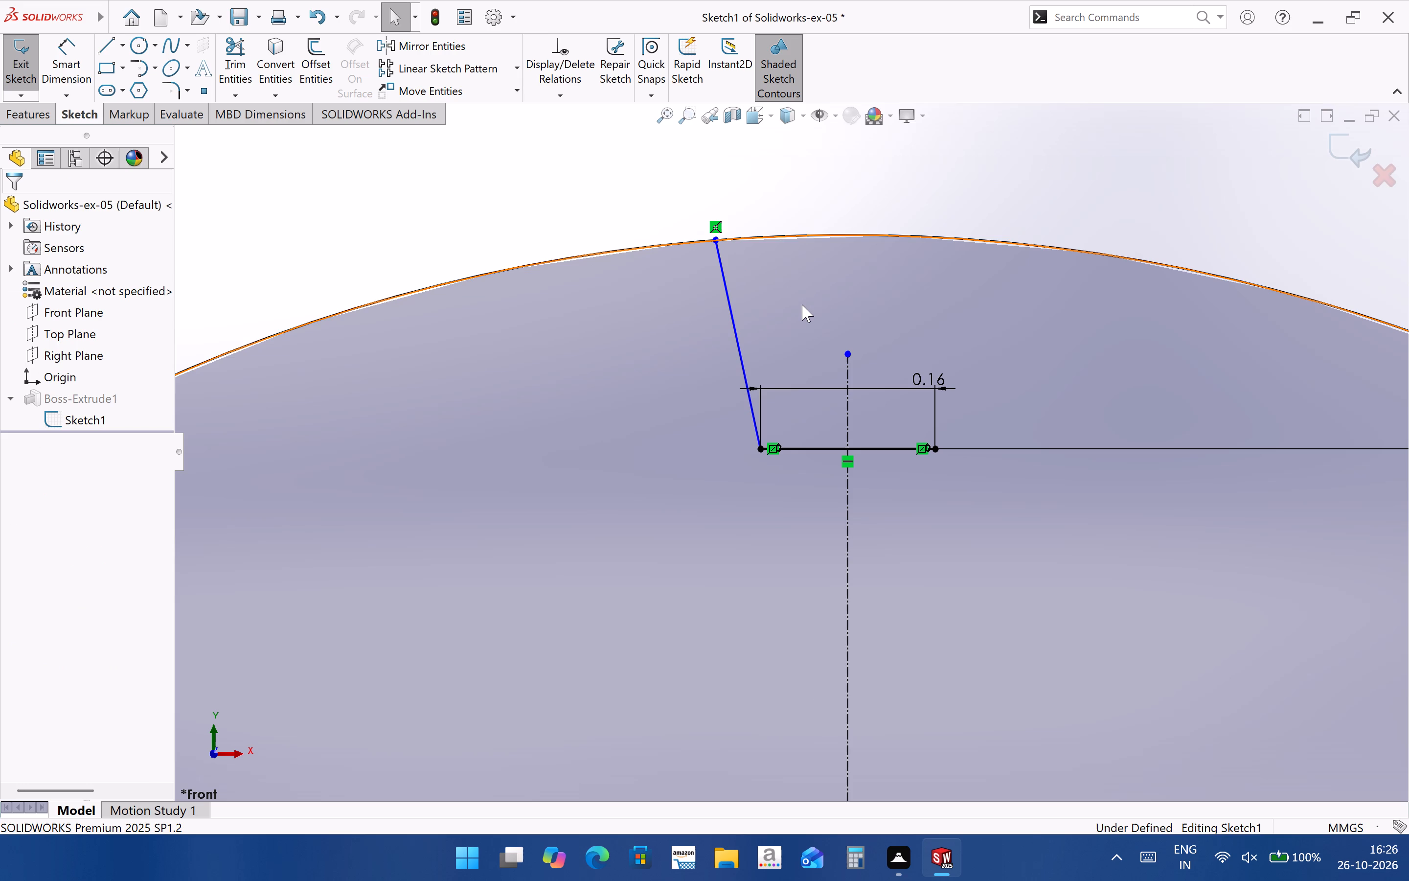
Sketch an outward-slanting line about 0.19 mm long, at about 80°, from the short horizontal line's right endpoint to the circle.
click(109, 47)
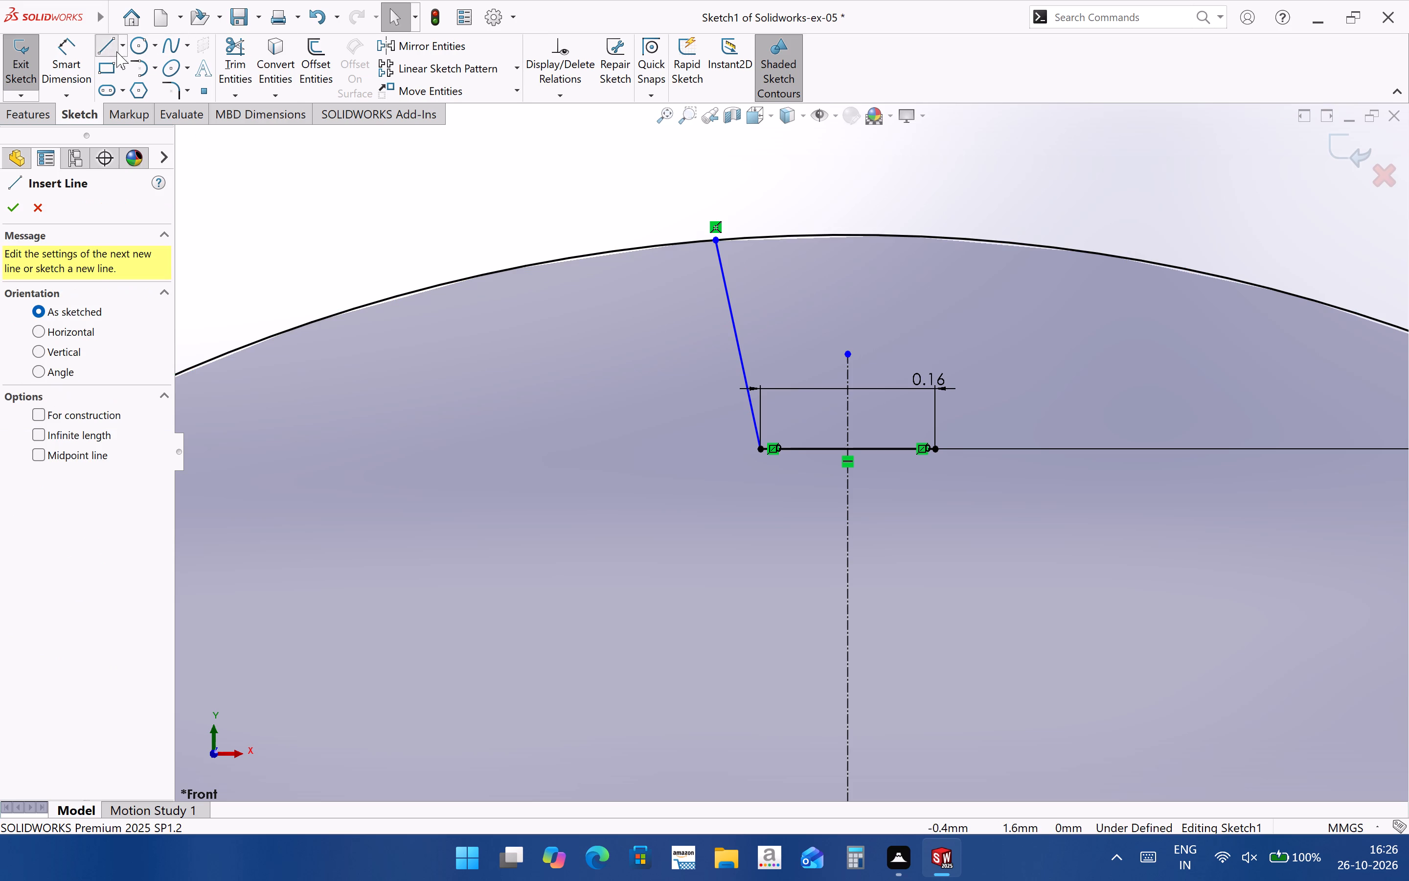
click(937, 449)
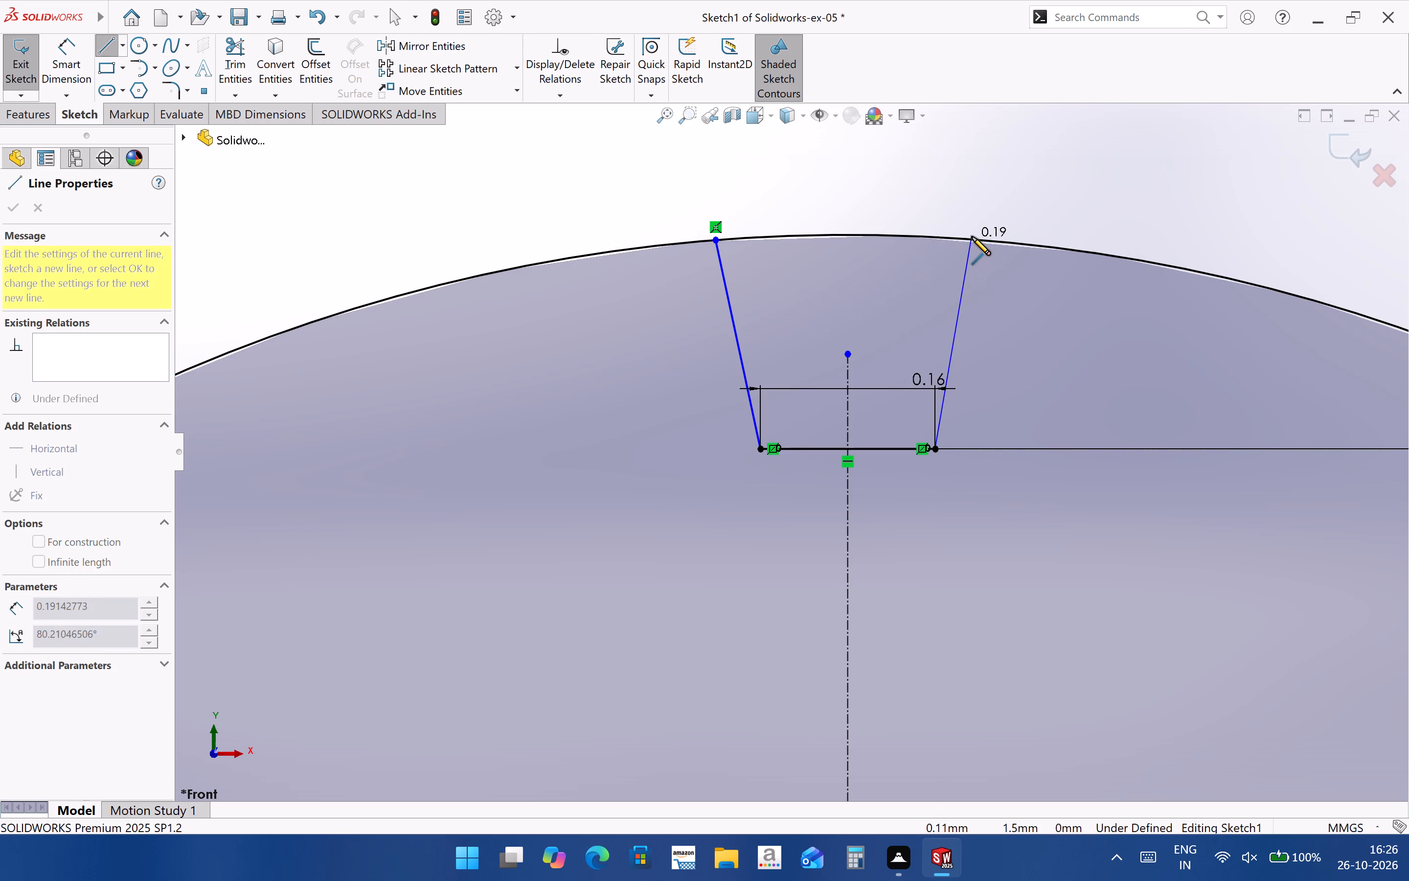
click(972, 238)
key(Escape)
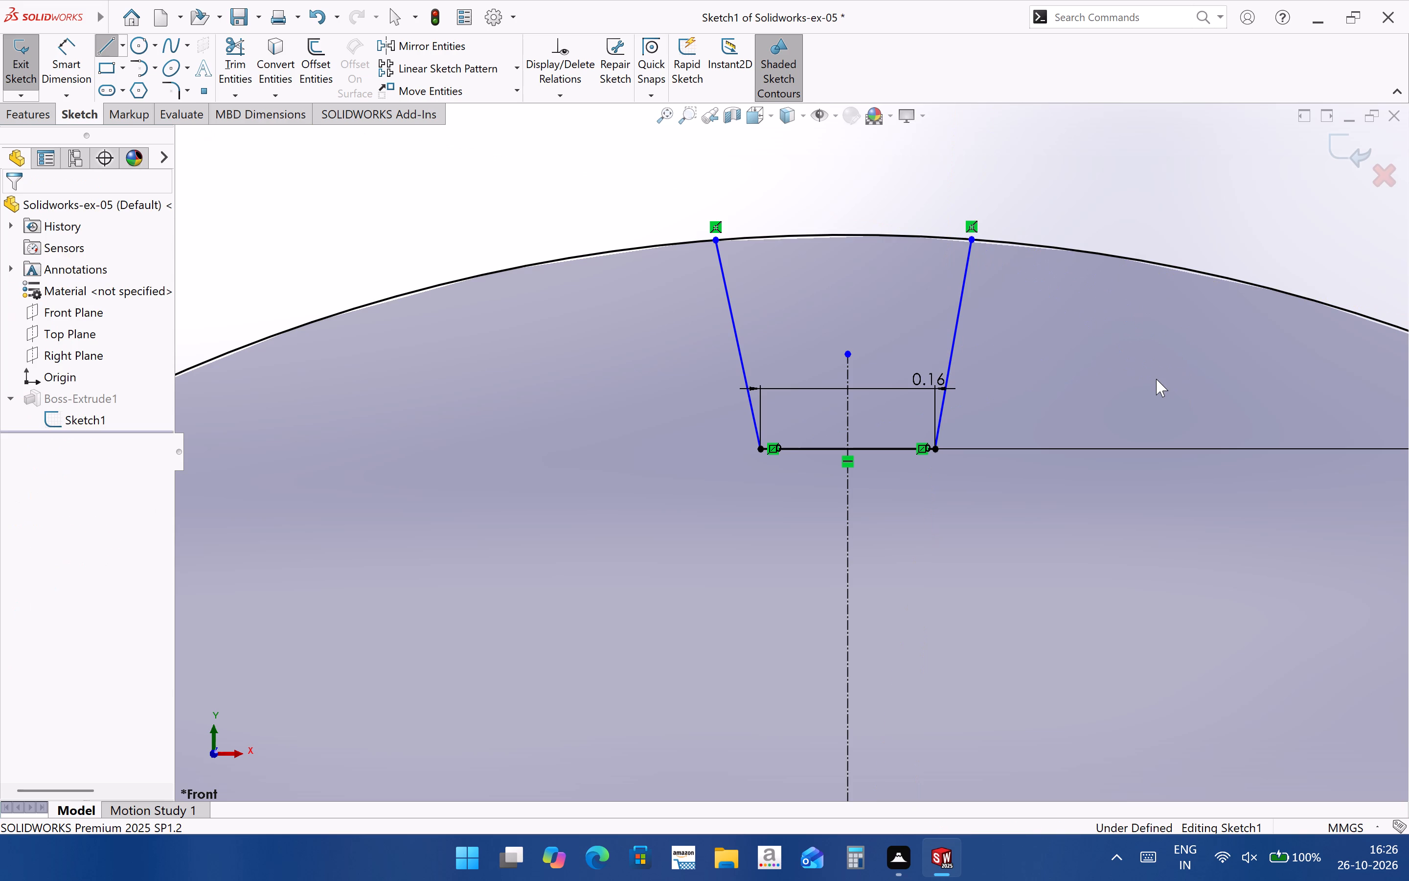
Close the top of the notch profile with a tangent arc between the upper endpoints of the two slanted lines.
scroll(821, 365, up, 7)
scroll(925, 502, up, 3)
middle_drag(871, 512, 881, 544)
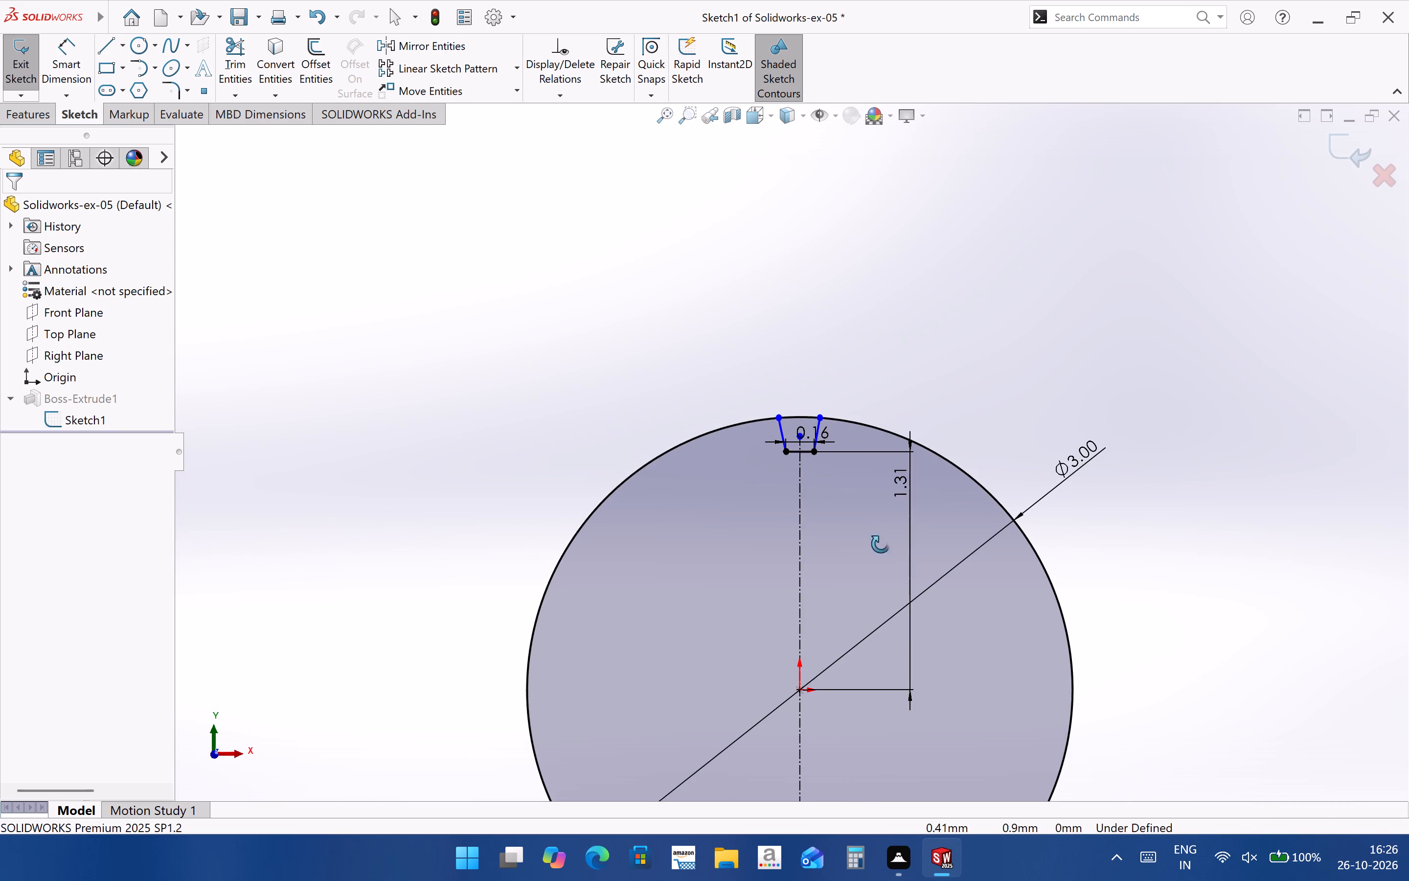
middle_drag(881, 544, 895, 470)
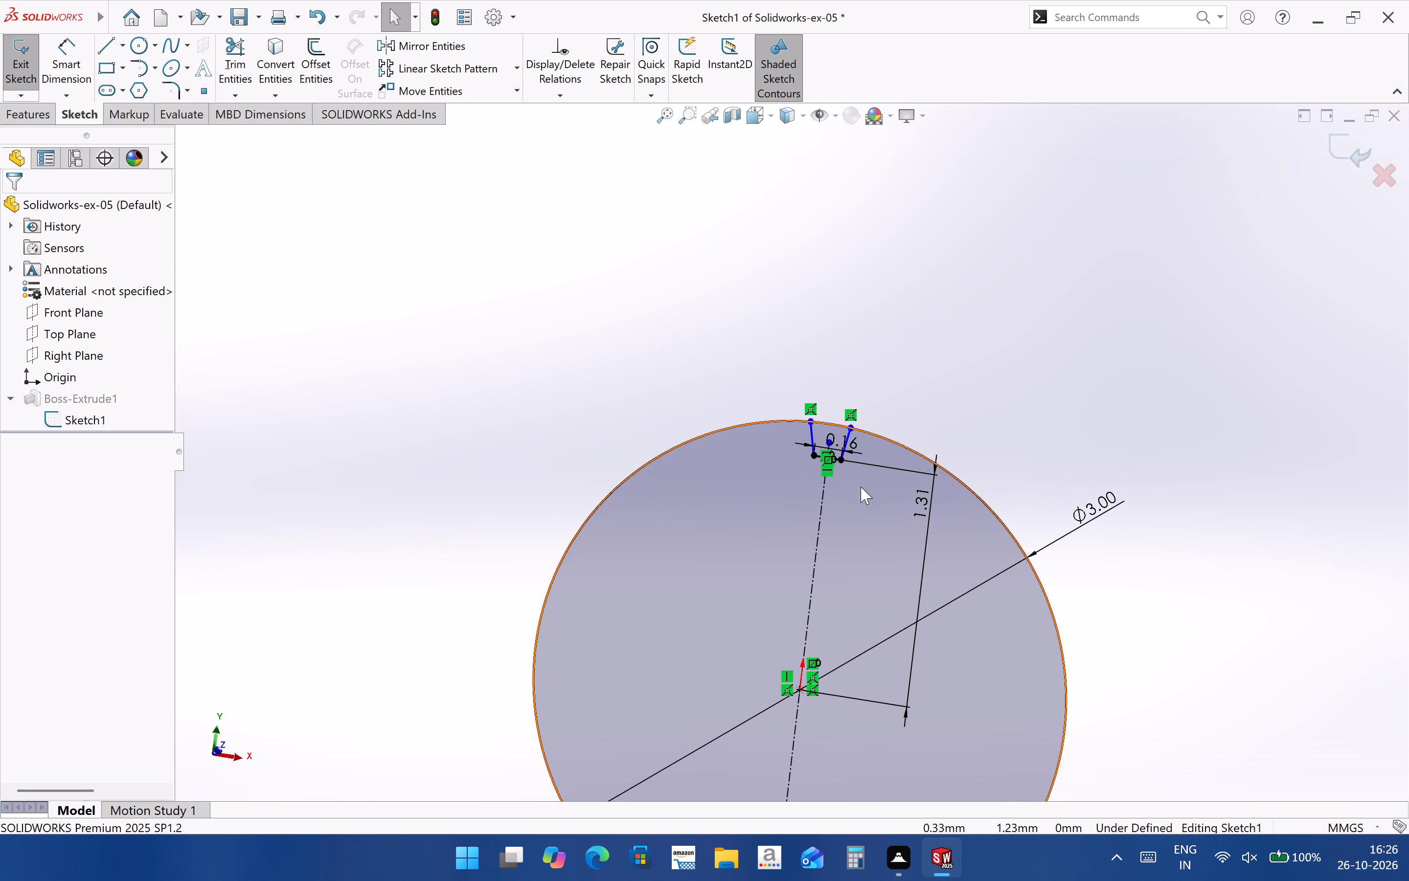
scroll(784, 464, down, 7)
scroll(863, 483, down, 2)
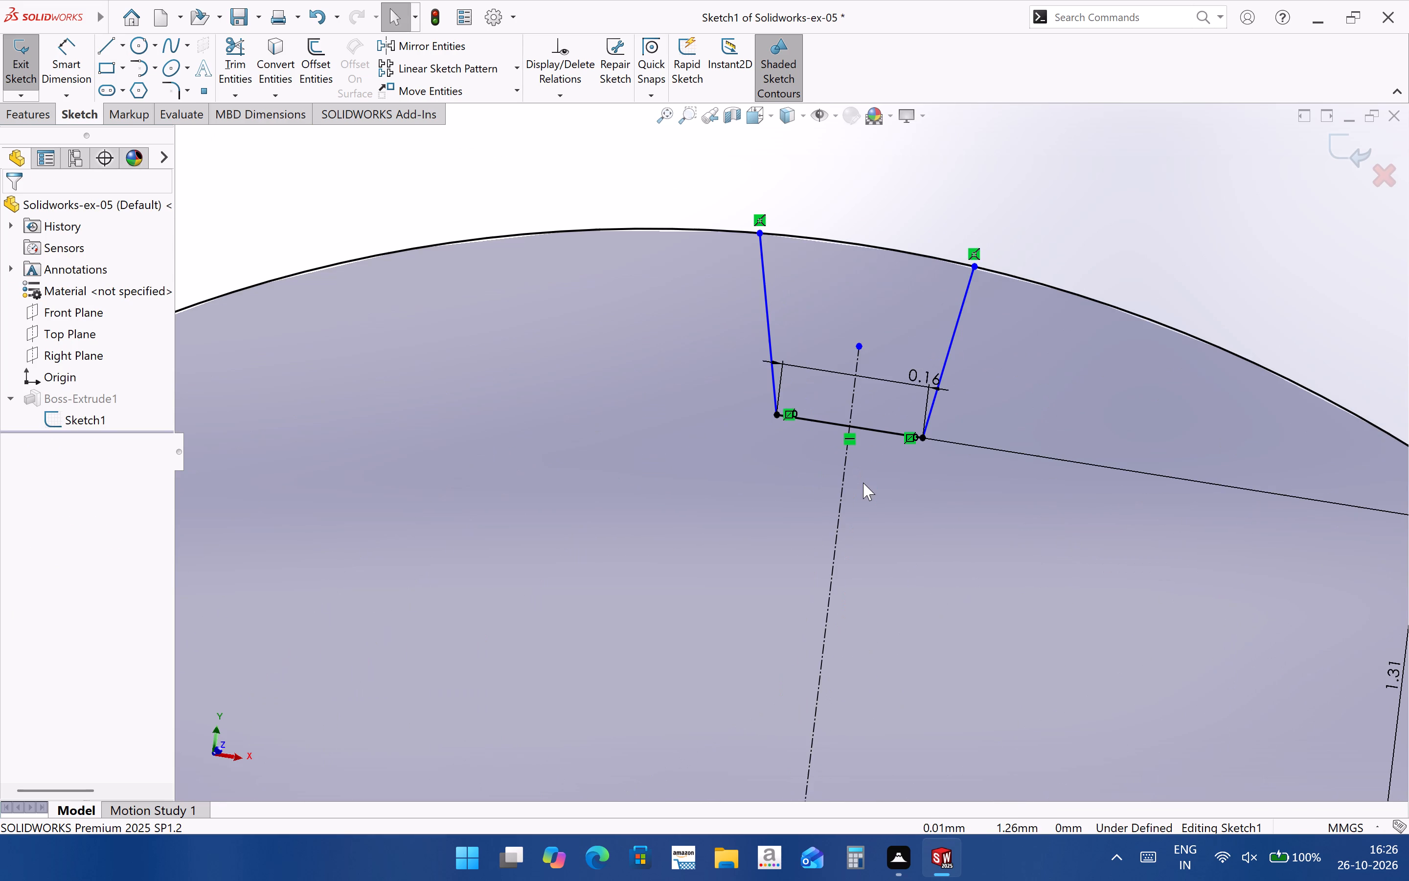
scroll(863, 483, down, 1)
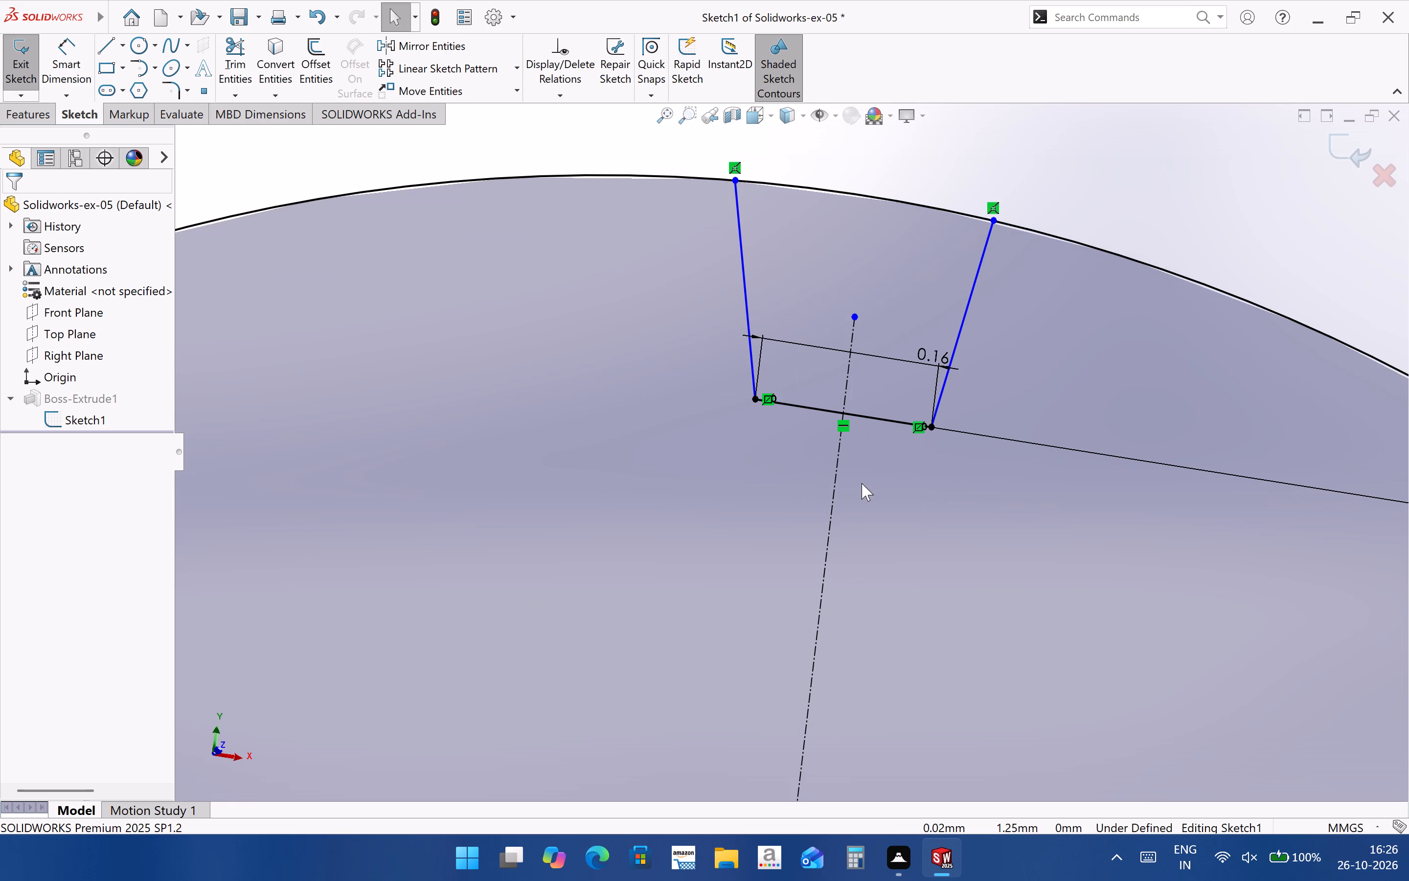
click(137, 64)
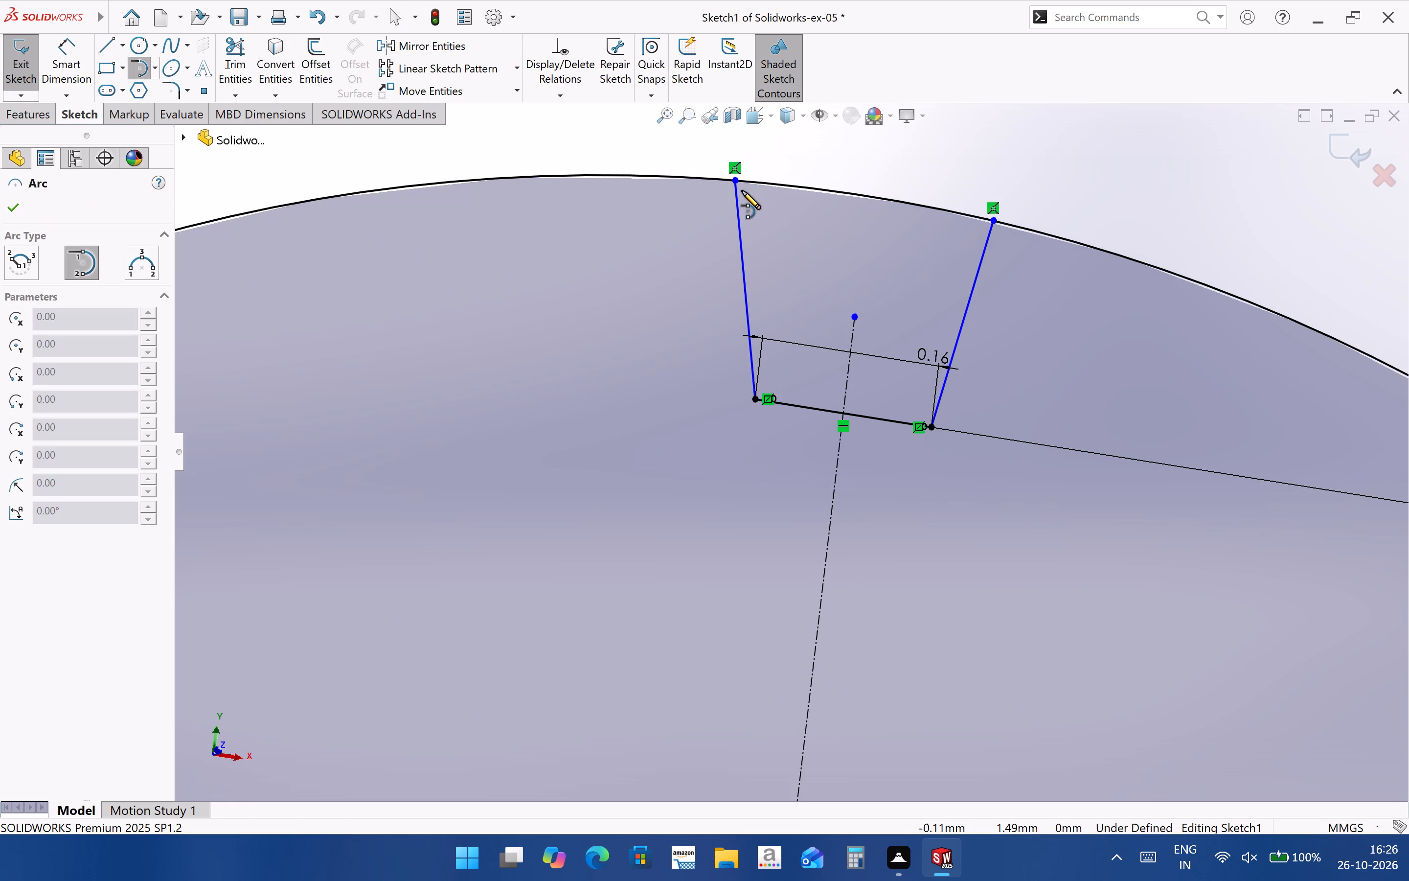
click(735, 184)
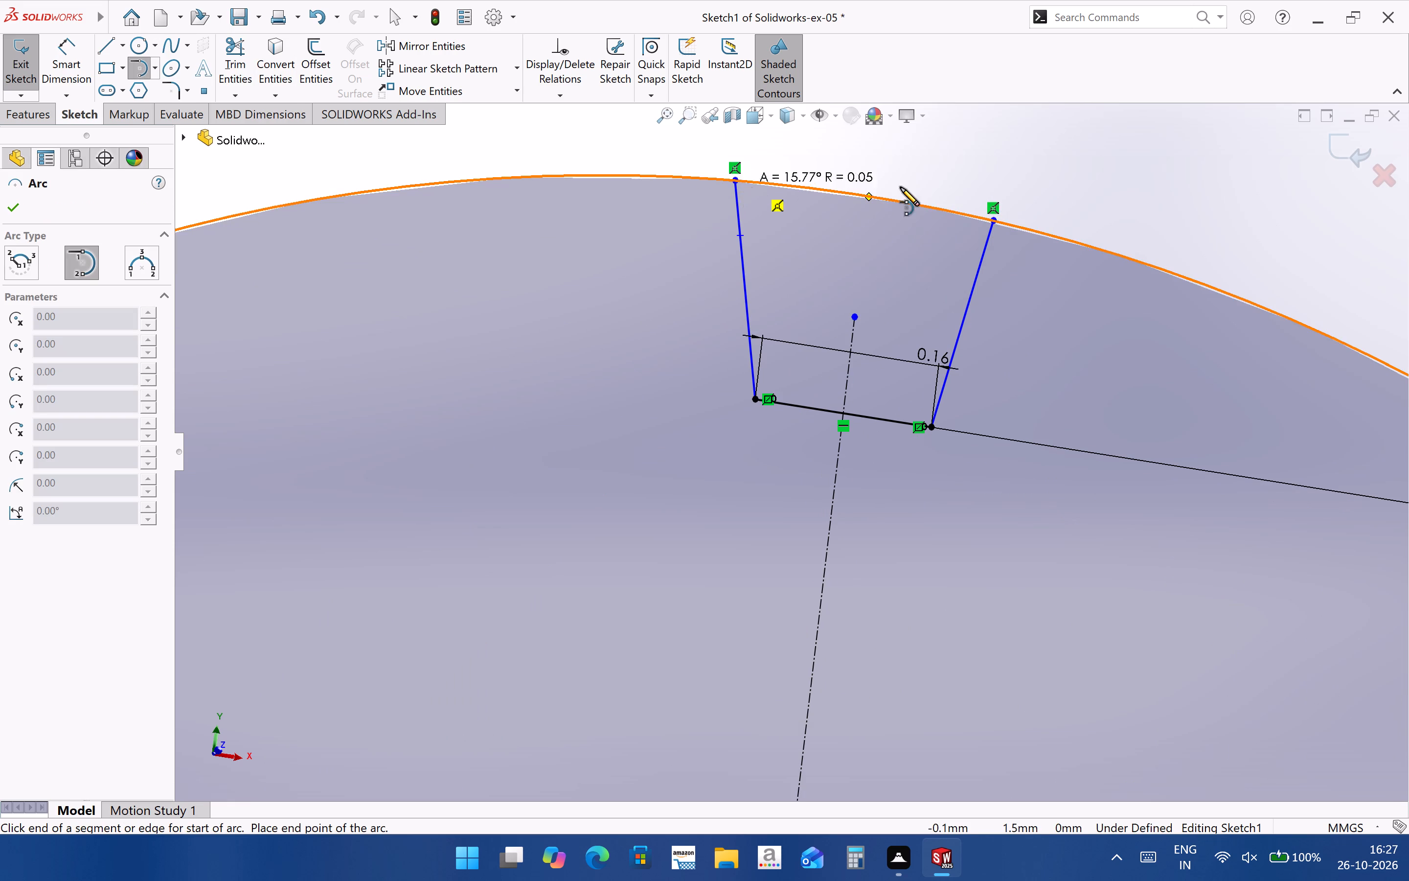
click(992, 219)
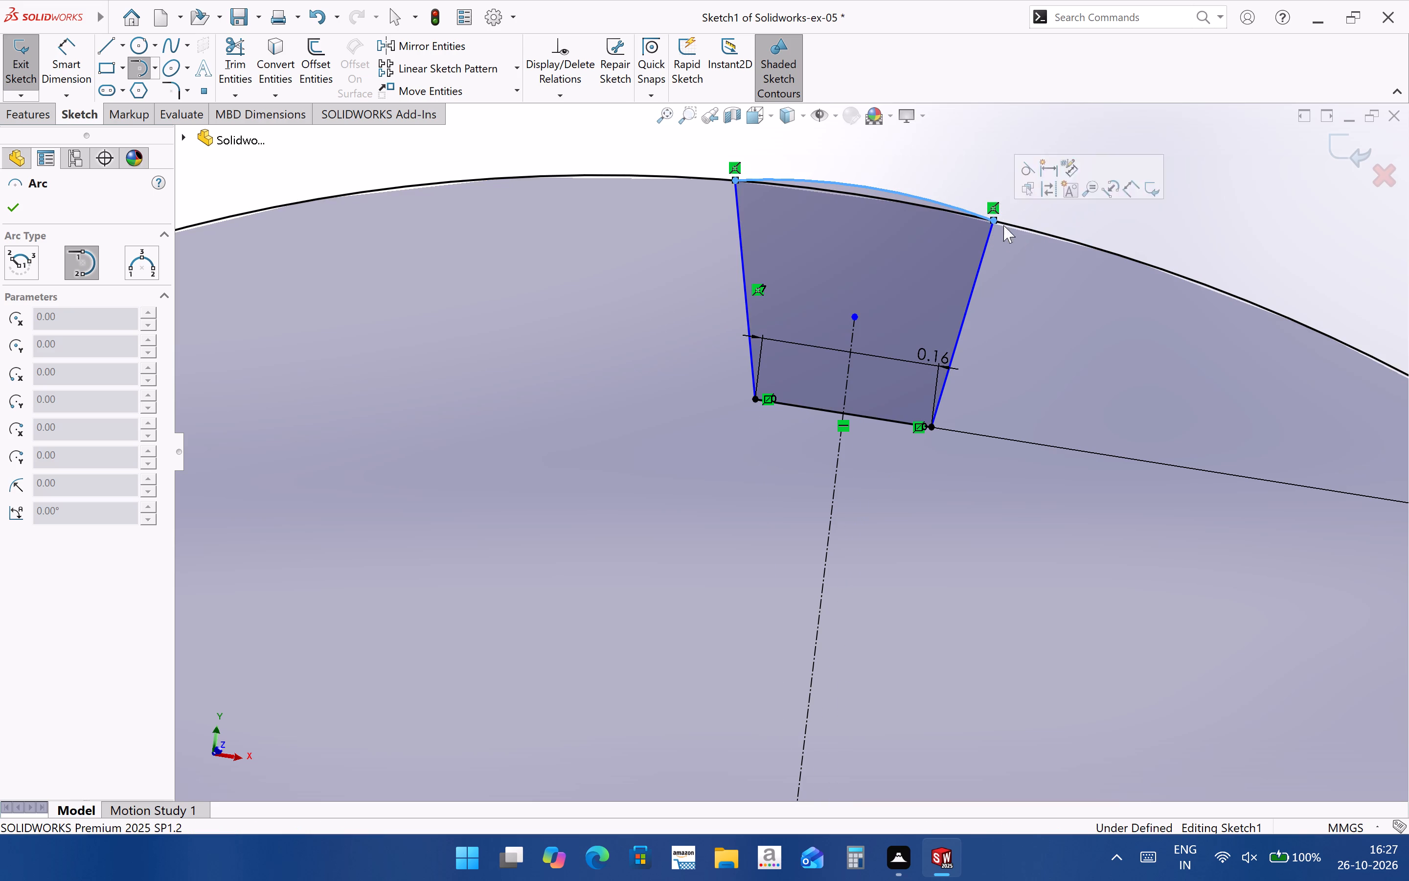
Examine how the closed notch profile and its top arc sit against the circle.
scroll(949, 409, up, 3)
middle_drag(931, 404, 924, 534)
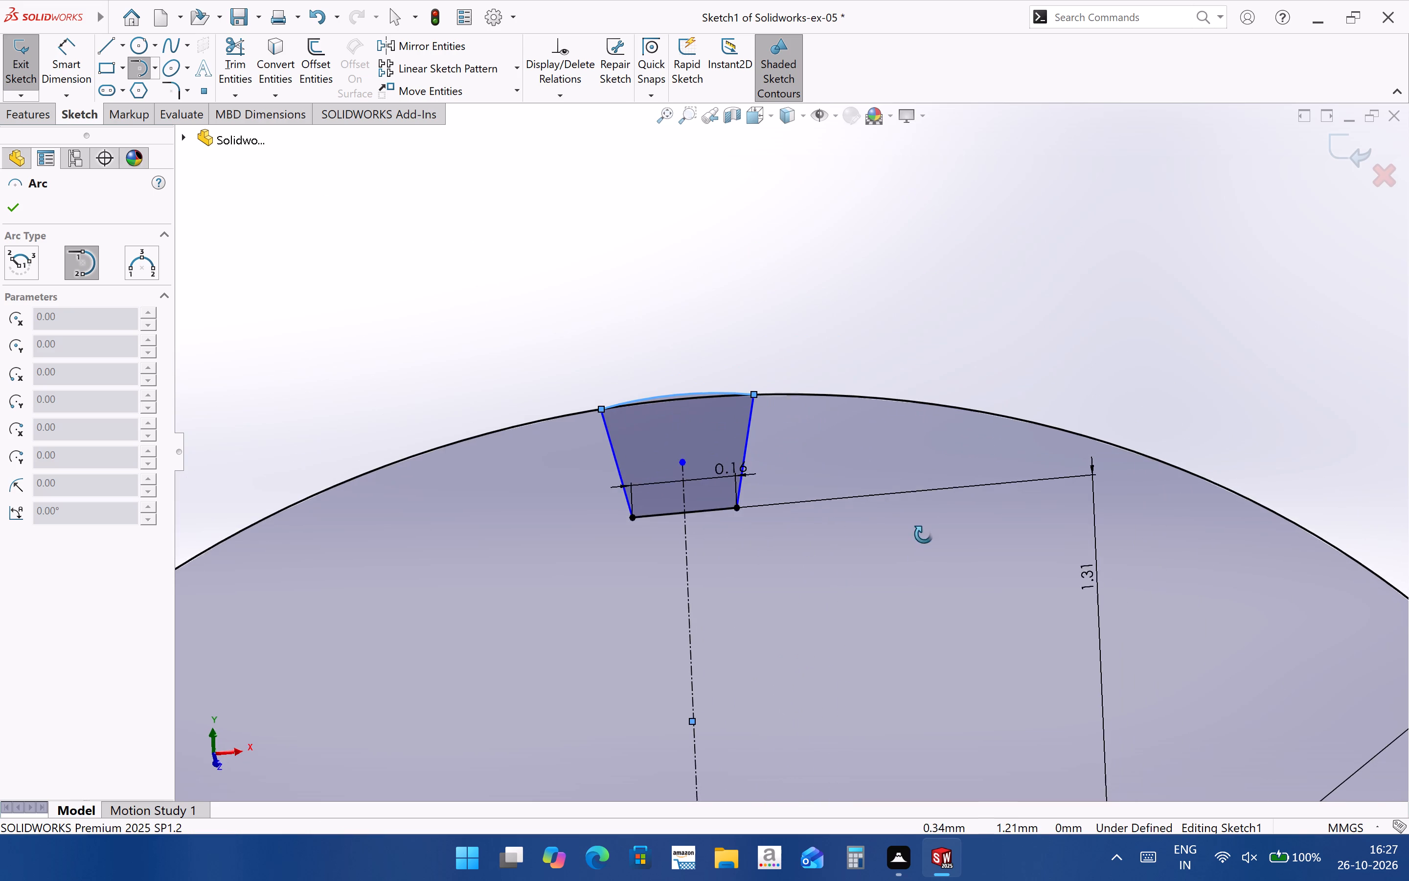
middle_drag(924, 534, 928, 498)
scroll(864, 440, up, 2)
scroll(719, 488, down, 3)
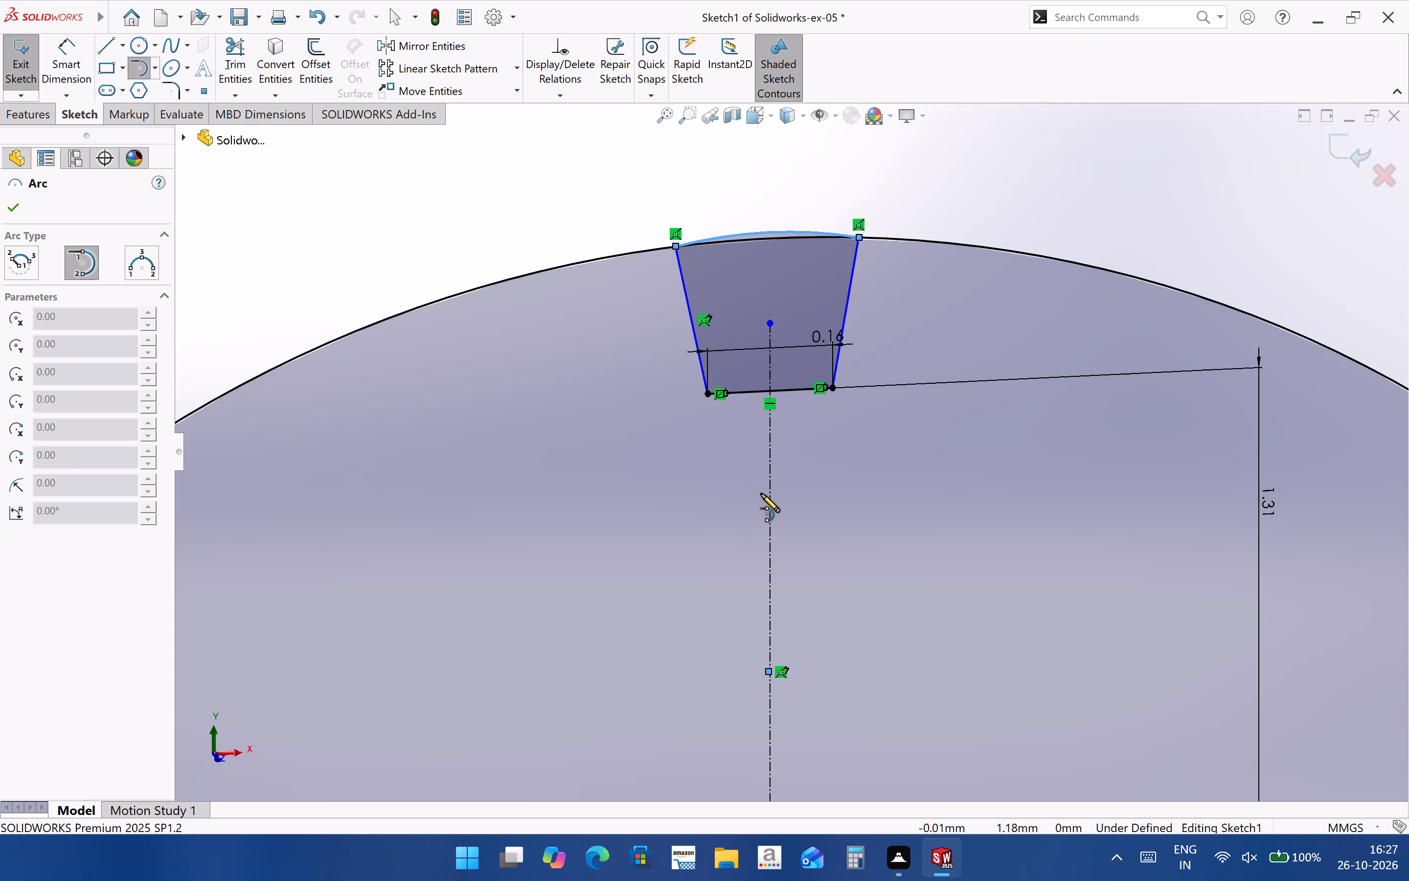
scroll(859, 466, up, 10)
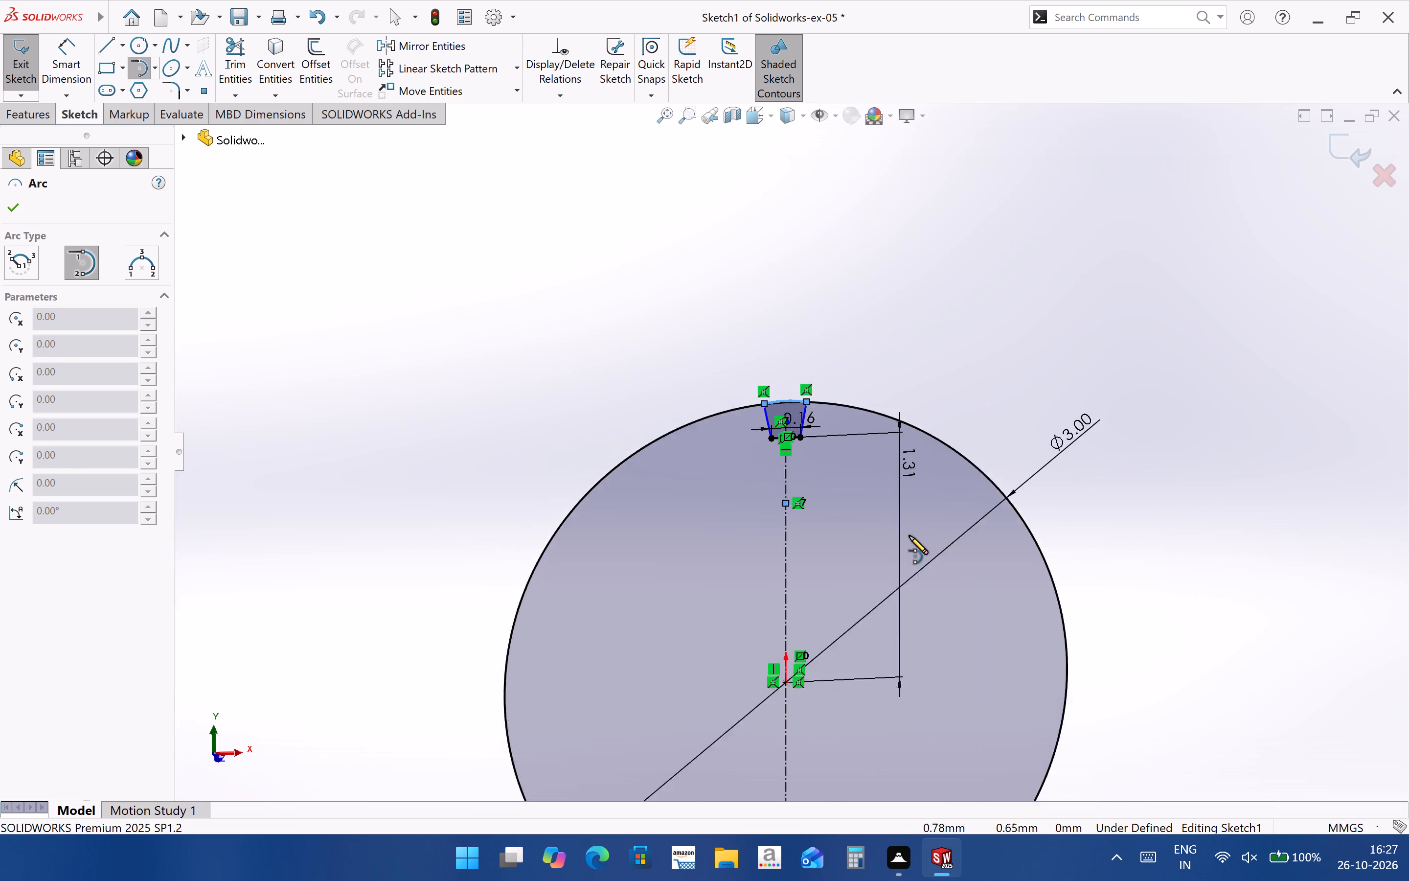
scroll(909, 535, up, 1)
scroll(912, 651, down, 2)
scroll(955, 540, up, 3)
scroll(757, 642, down, 2)
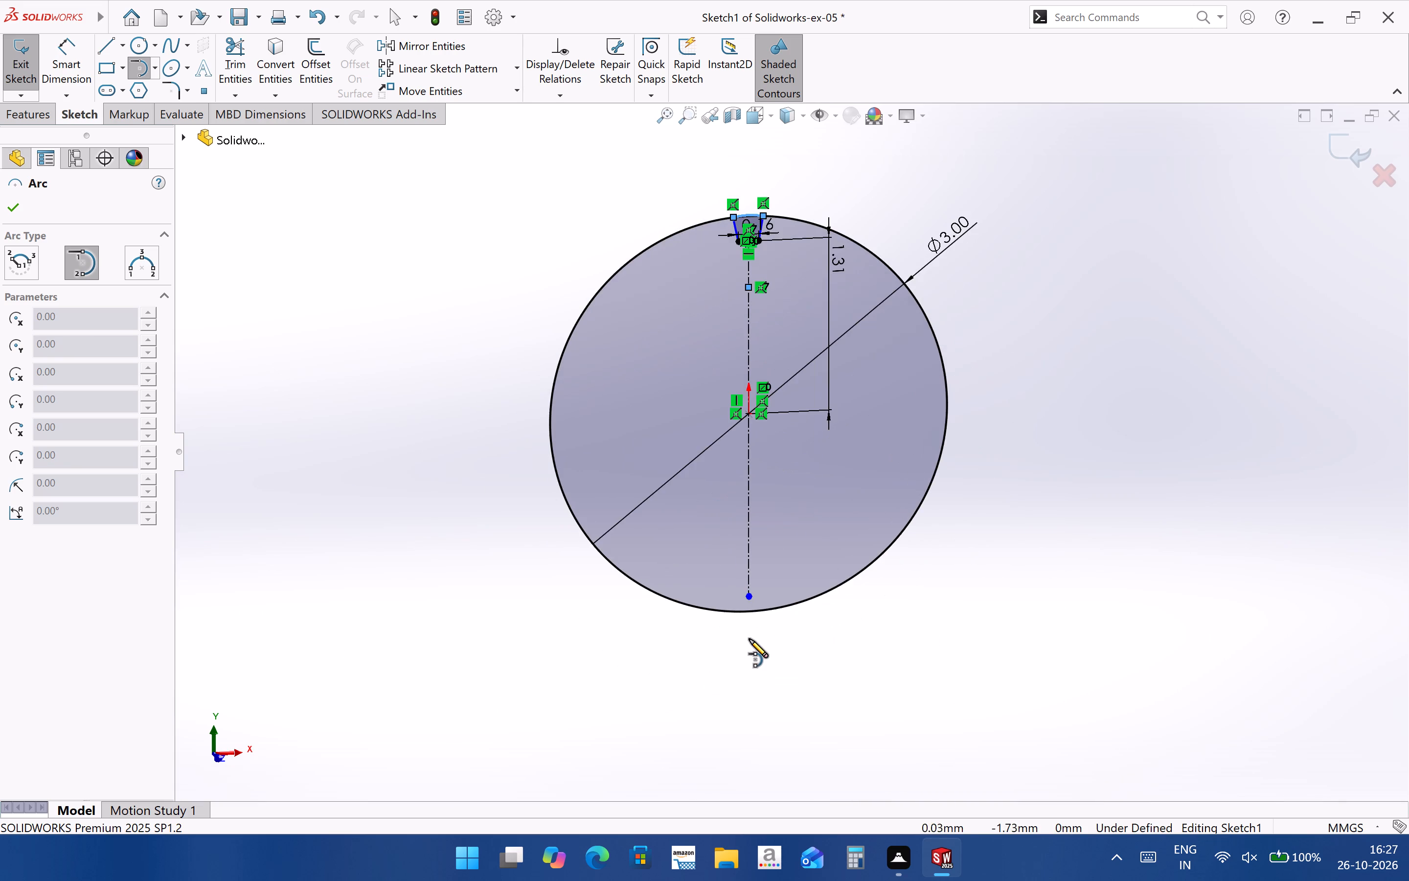
scroll(797, 504, up, 3)
scroll(691, 310, down, 2)
scroll(794, 443, down, 2)
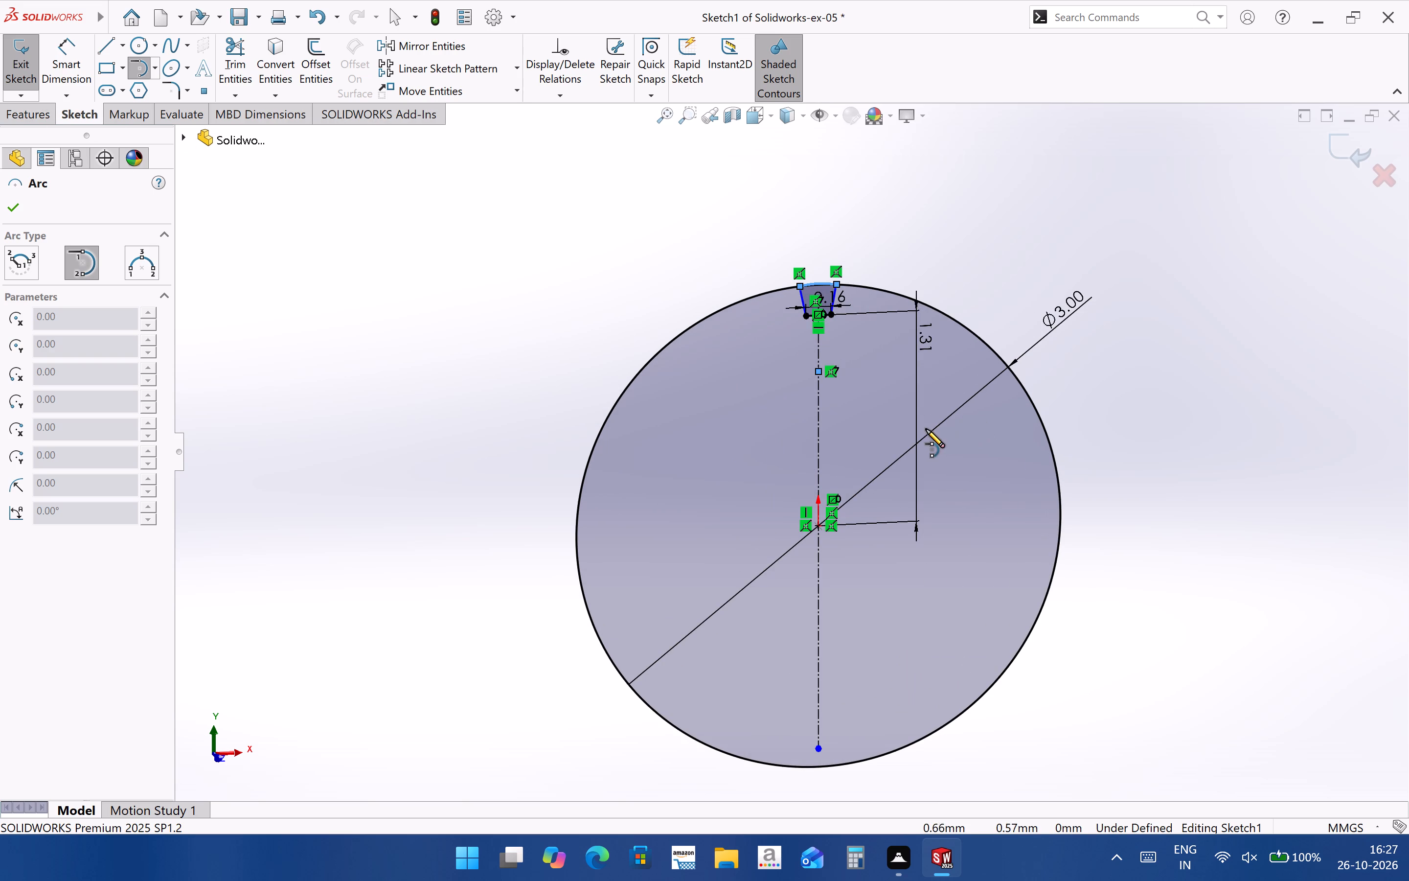
middle_drag(926, 430, 926, 392)
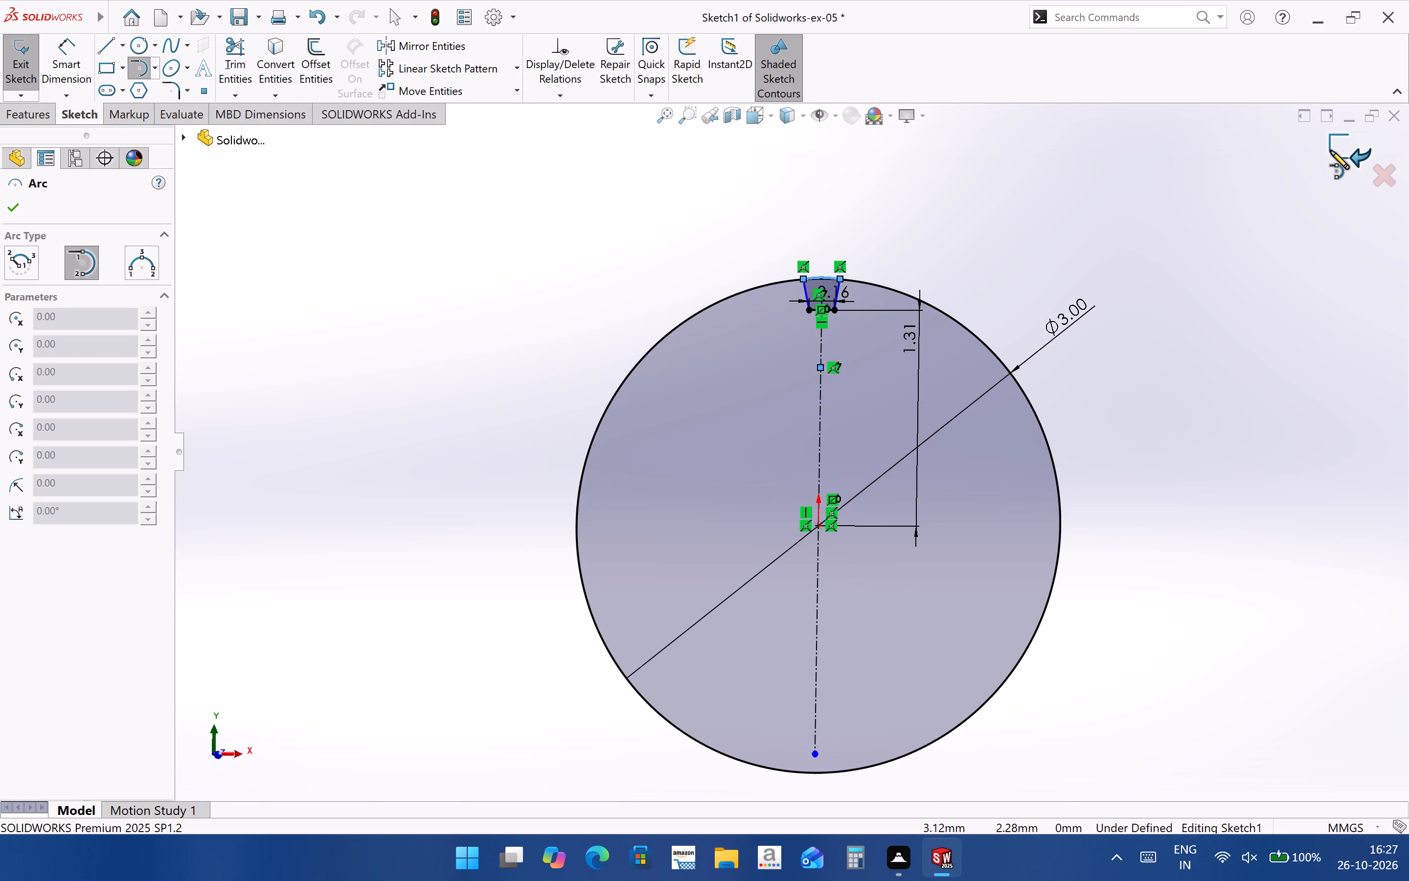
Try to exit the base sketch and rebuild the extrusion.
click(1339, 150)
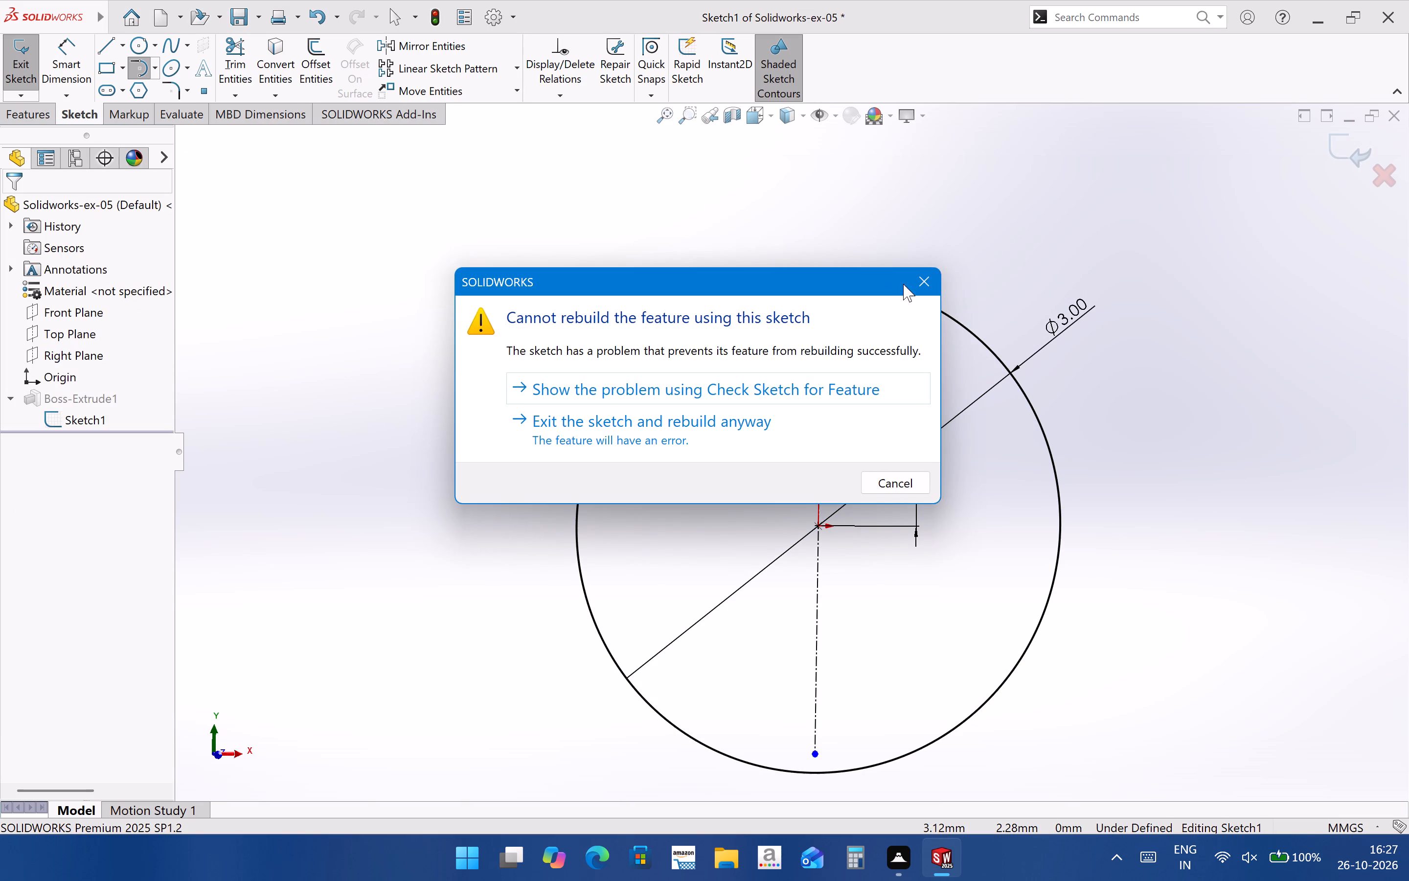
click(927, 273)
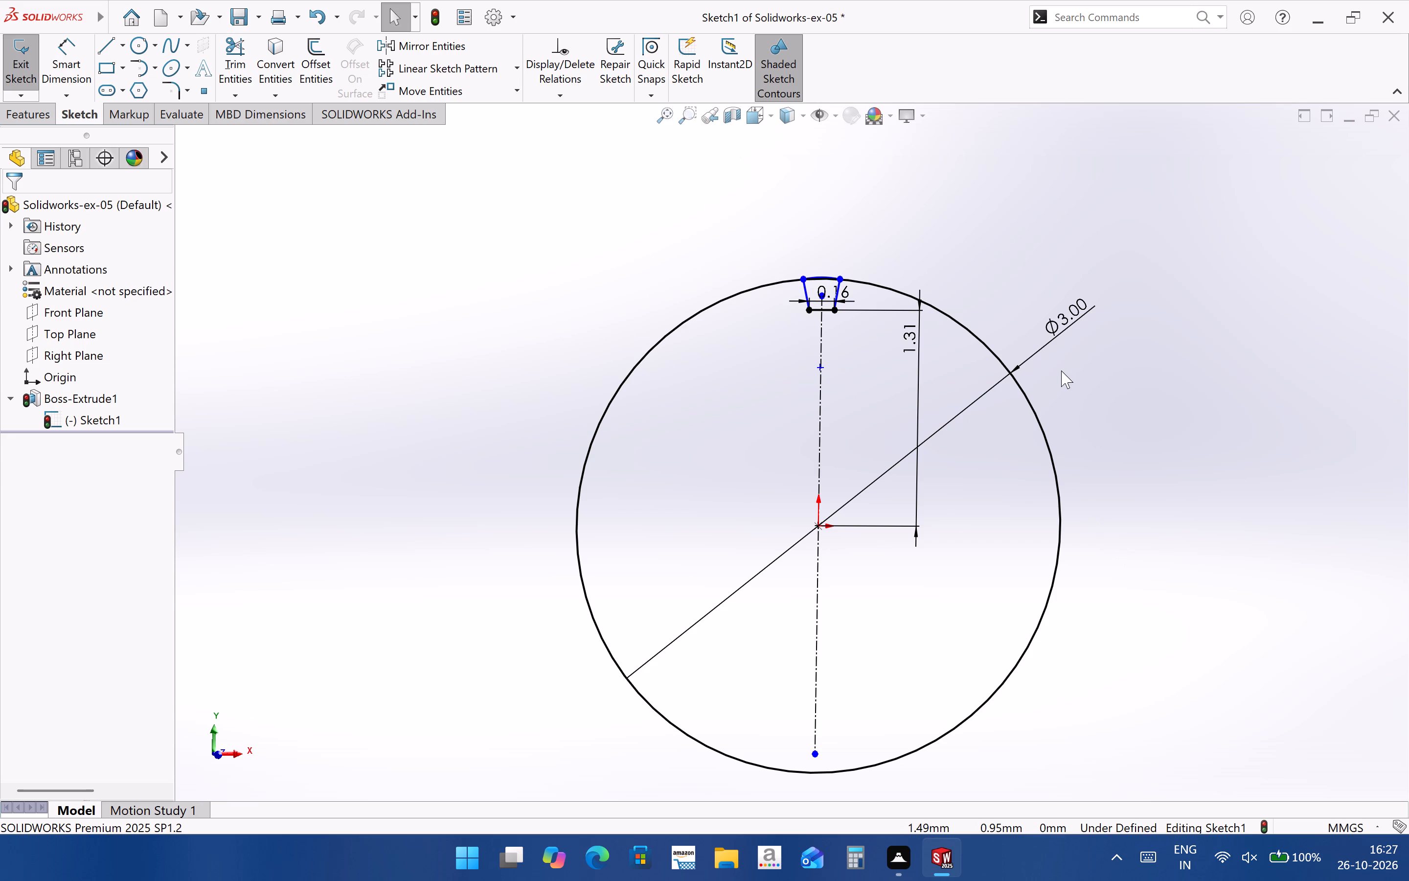
Delete the notch lines, closing arc and all dimensions, keeping the circle and centerline, and exit the base sketch.
scroll(799, 298, down, 4)
scroll(855, 357, down, 3)
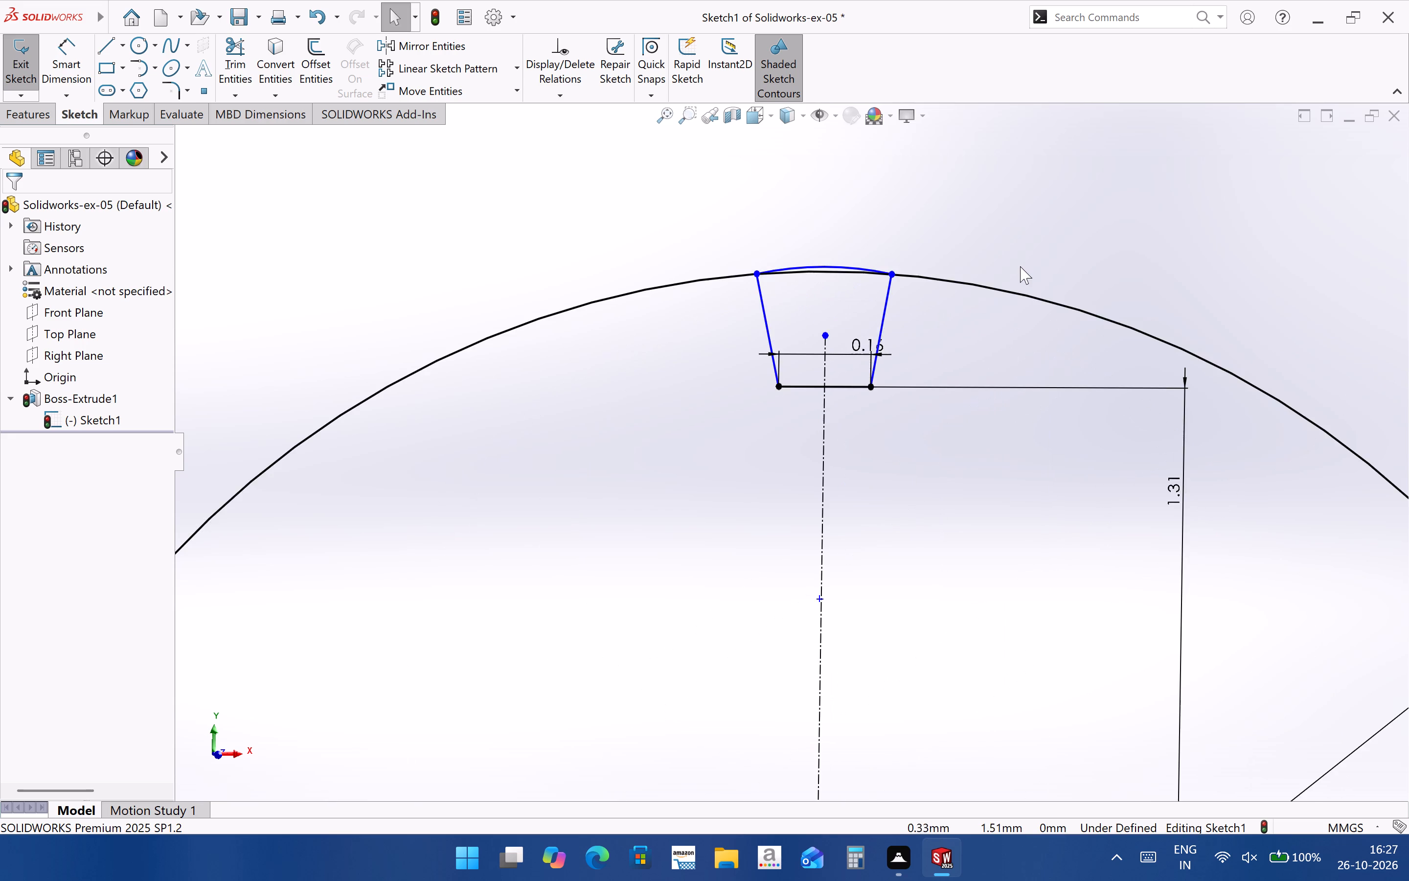
scroll(1021, 265, up, 7)
scroll(1045, 344, up, 3)
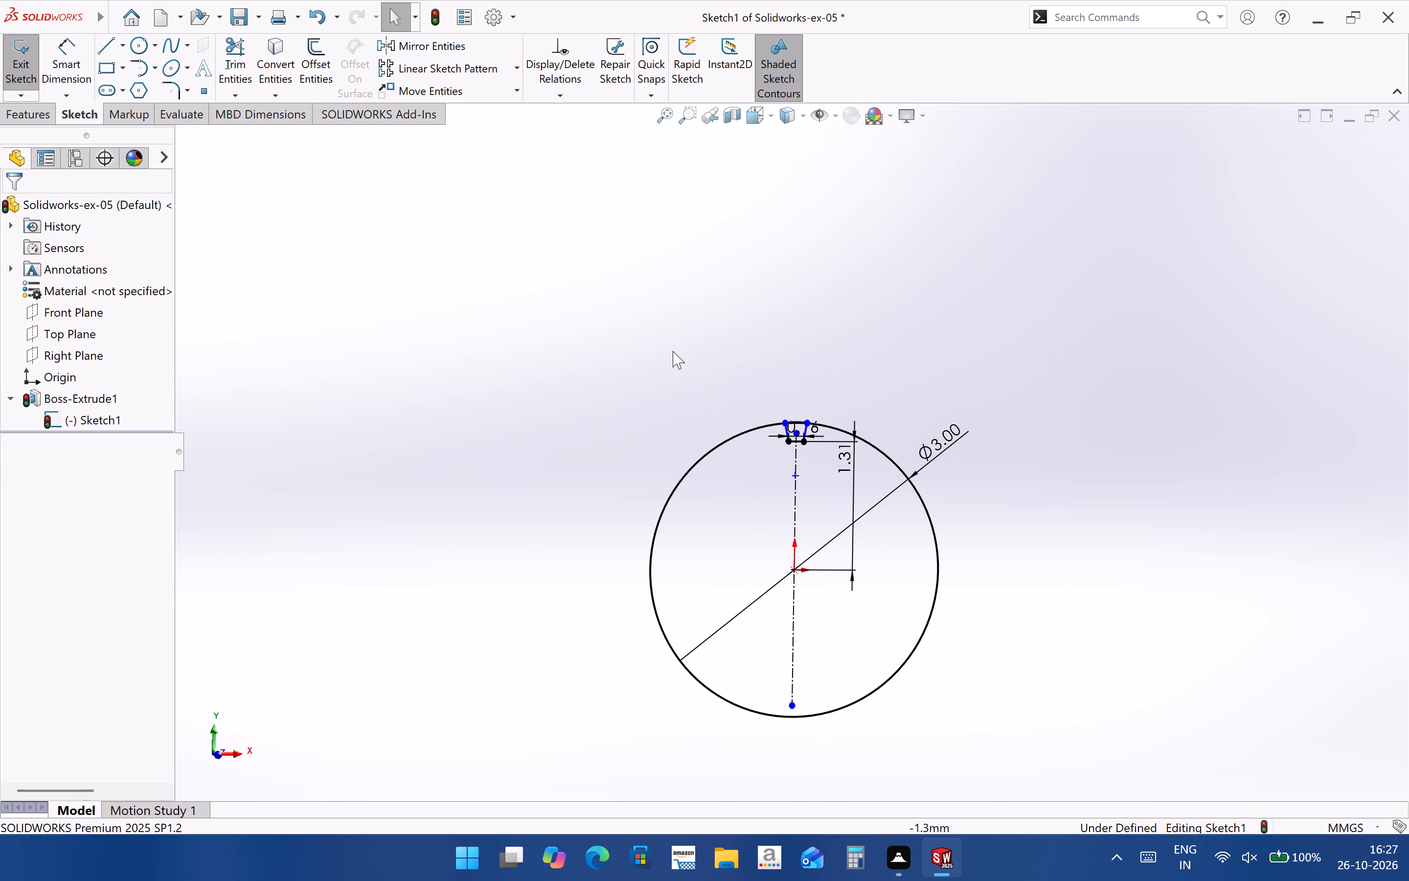
drag(672, 316, 986, 644)
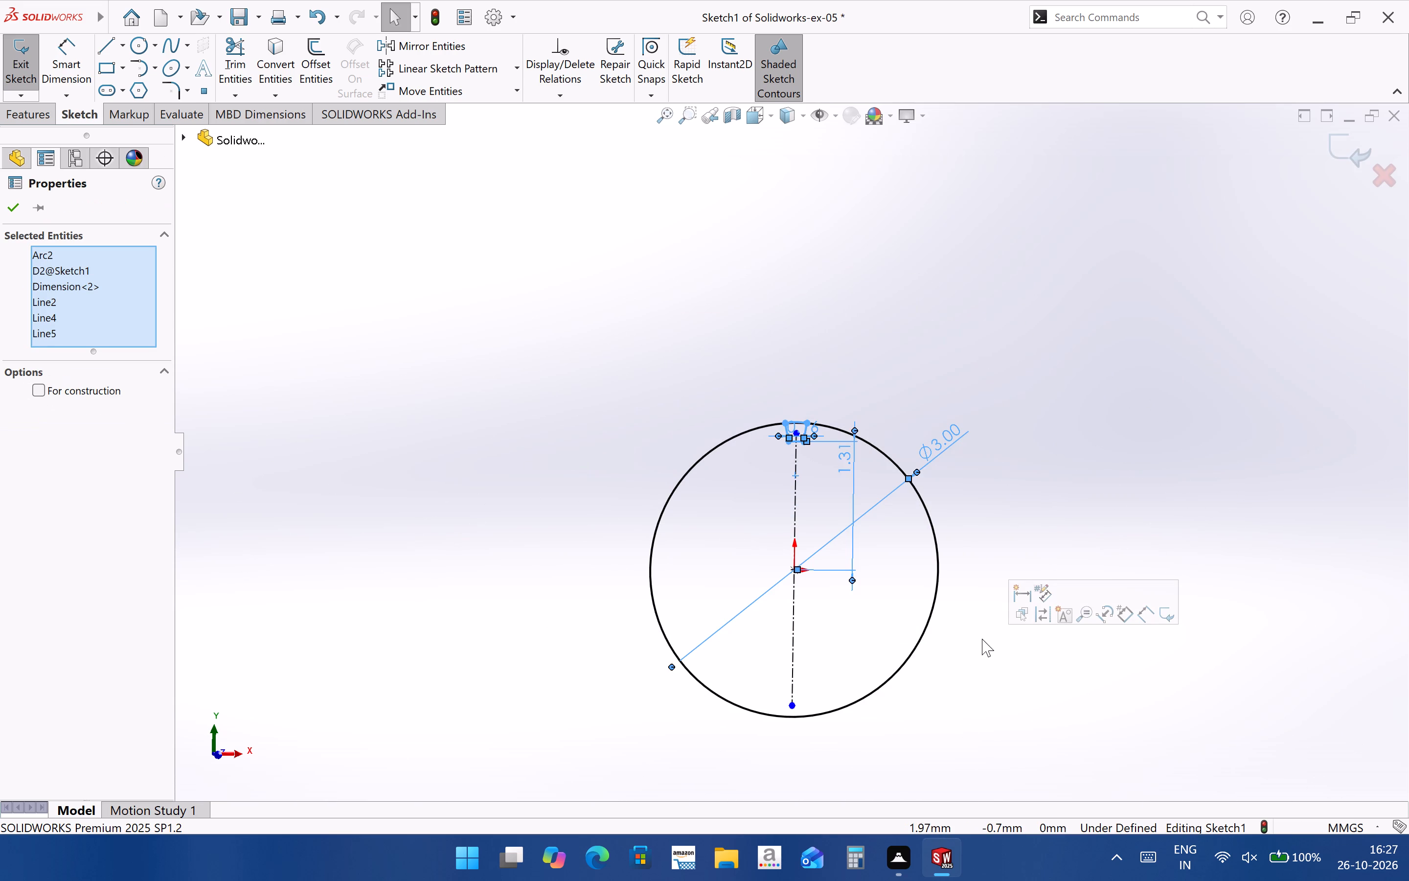
key(Delete)
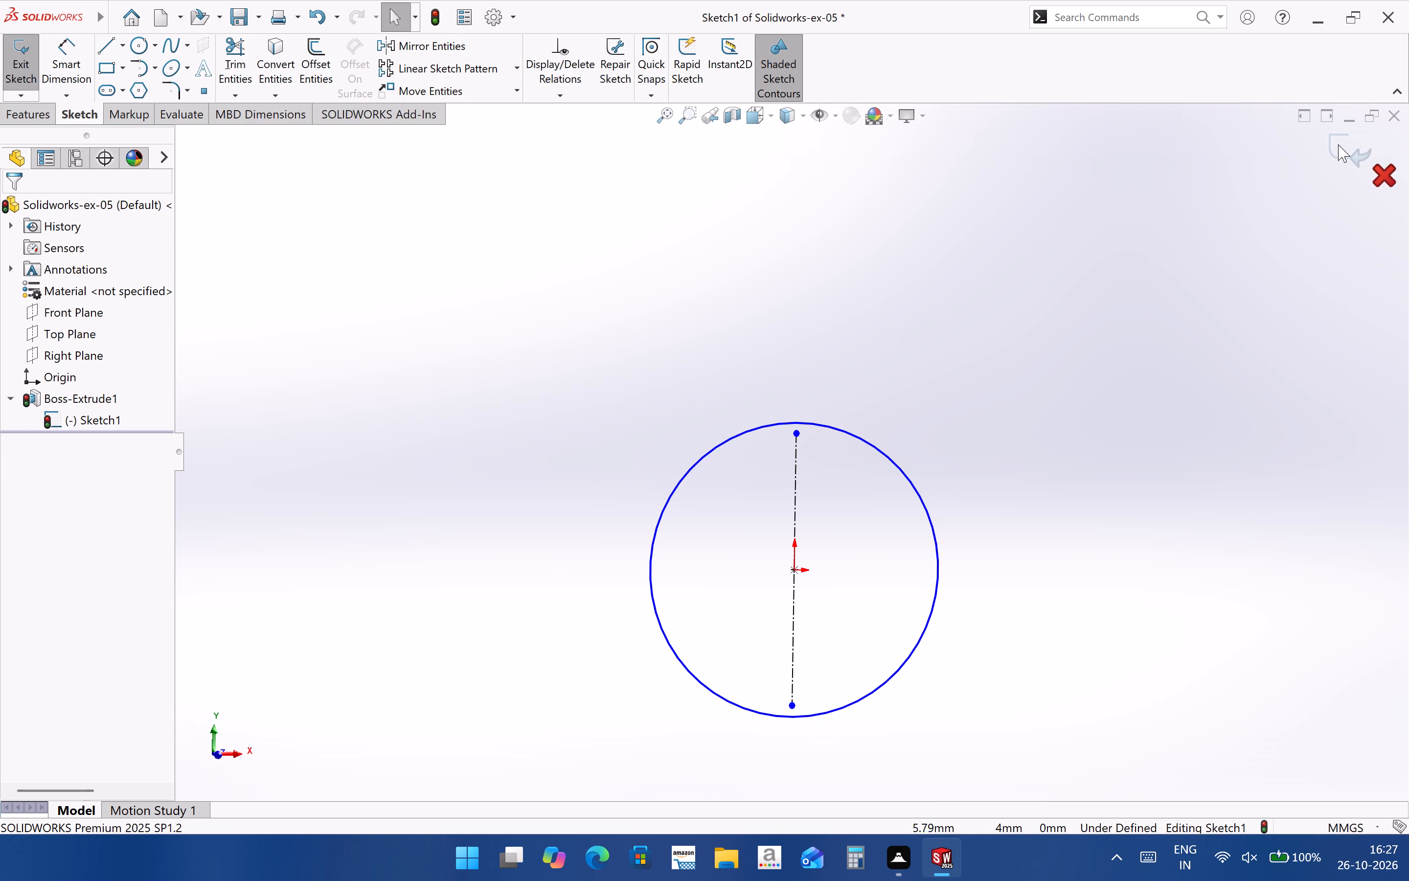
click(1338, 144)
Start a new sketch on the cylinder's circular front face.
scroll(1062, 429, up, 3)
scroll(848, 552, down, 3)
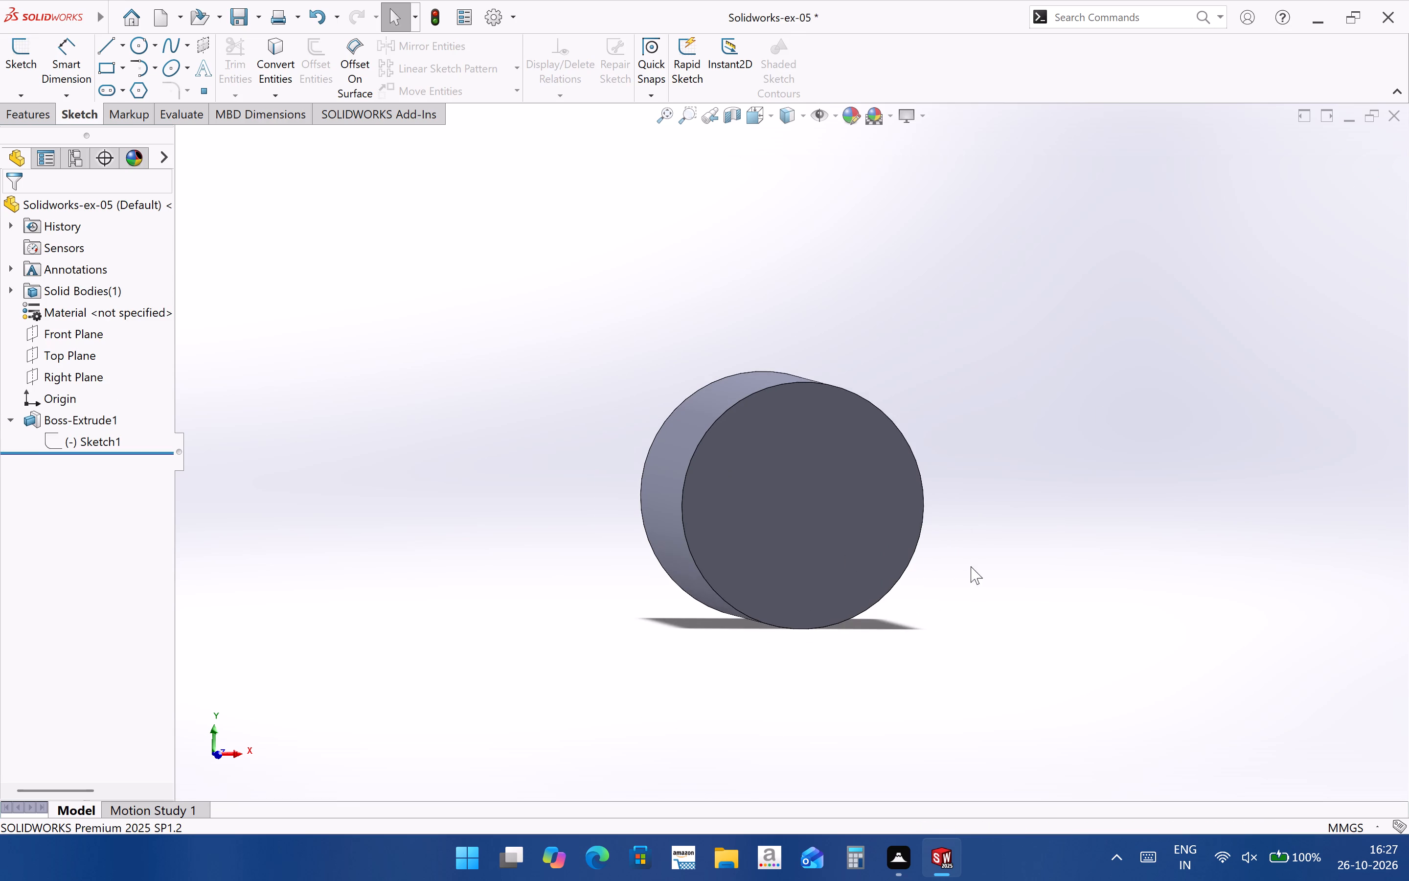
click(714, 471)
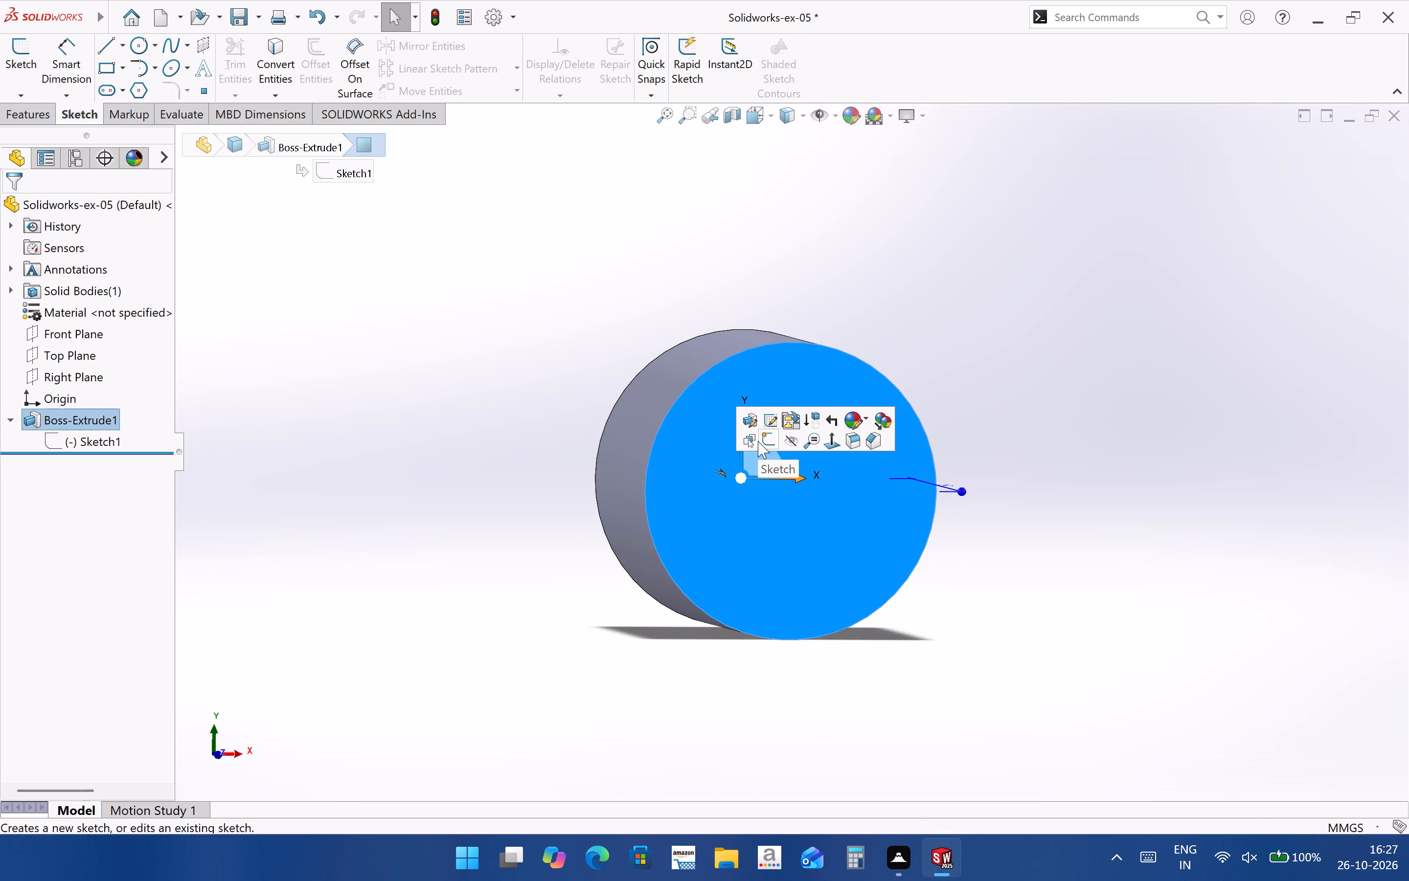
click(765, 437)
scroll(864, 545, up, 3)
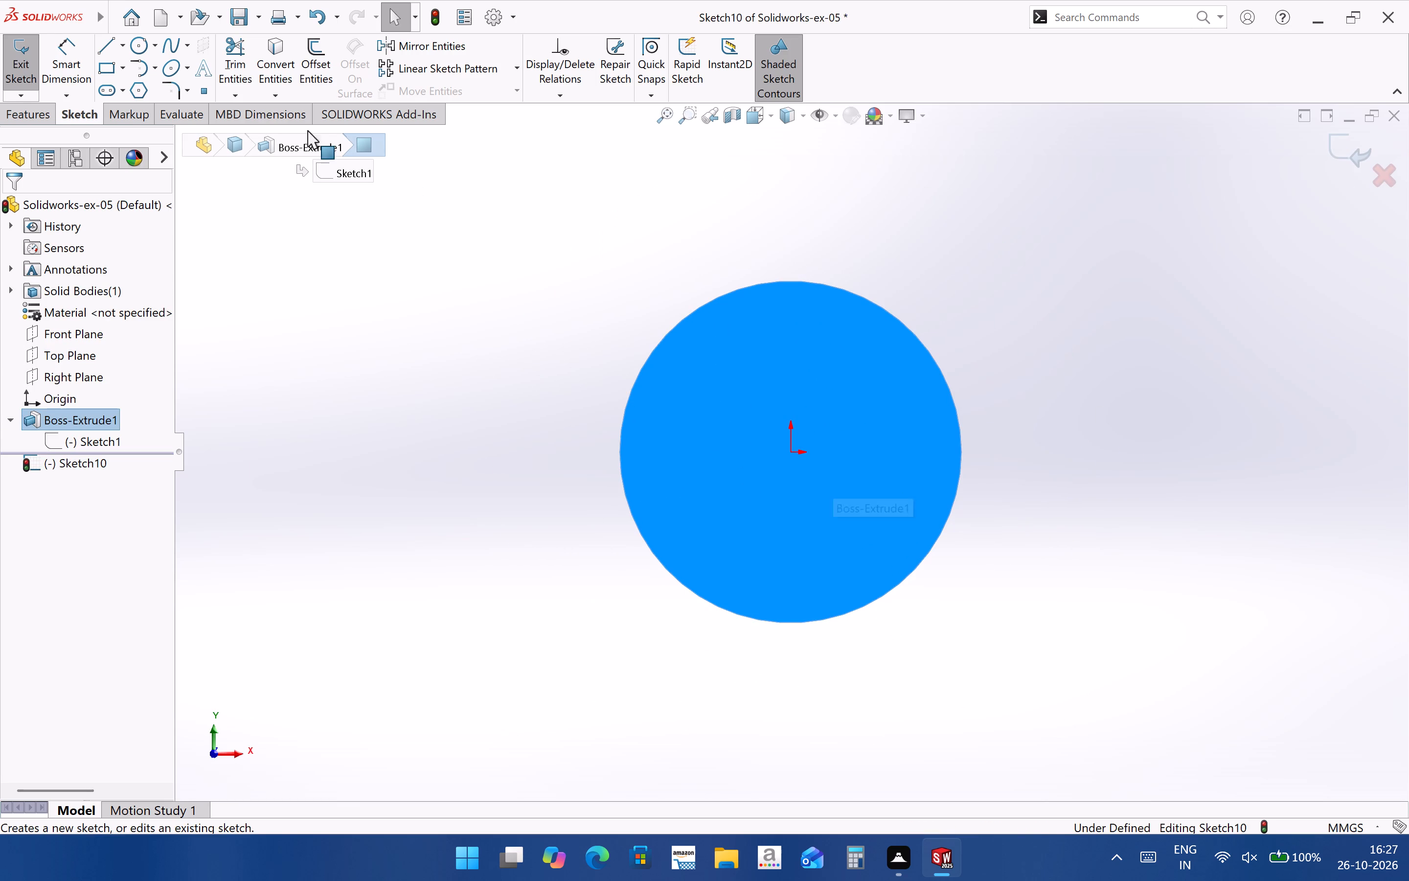
Draw a vertical centerline through the origin, extending beyond the circular face above and below.
click(118, 53)
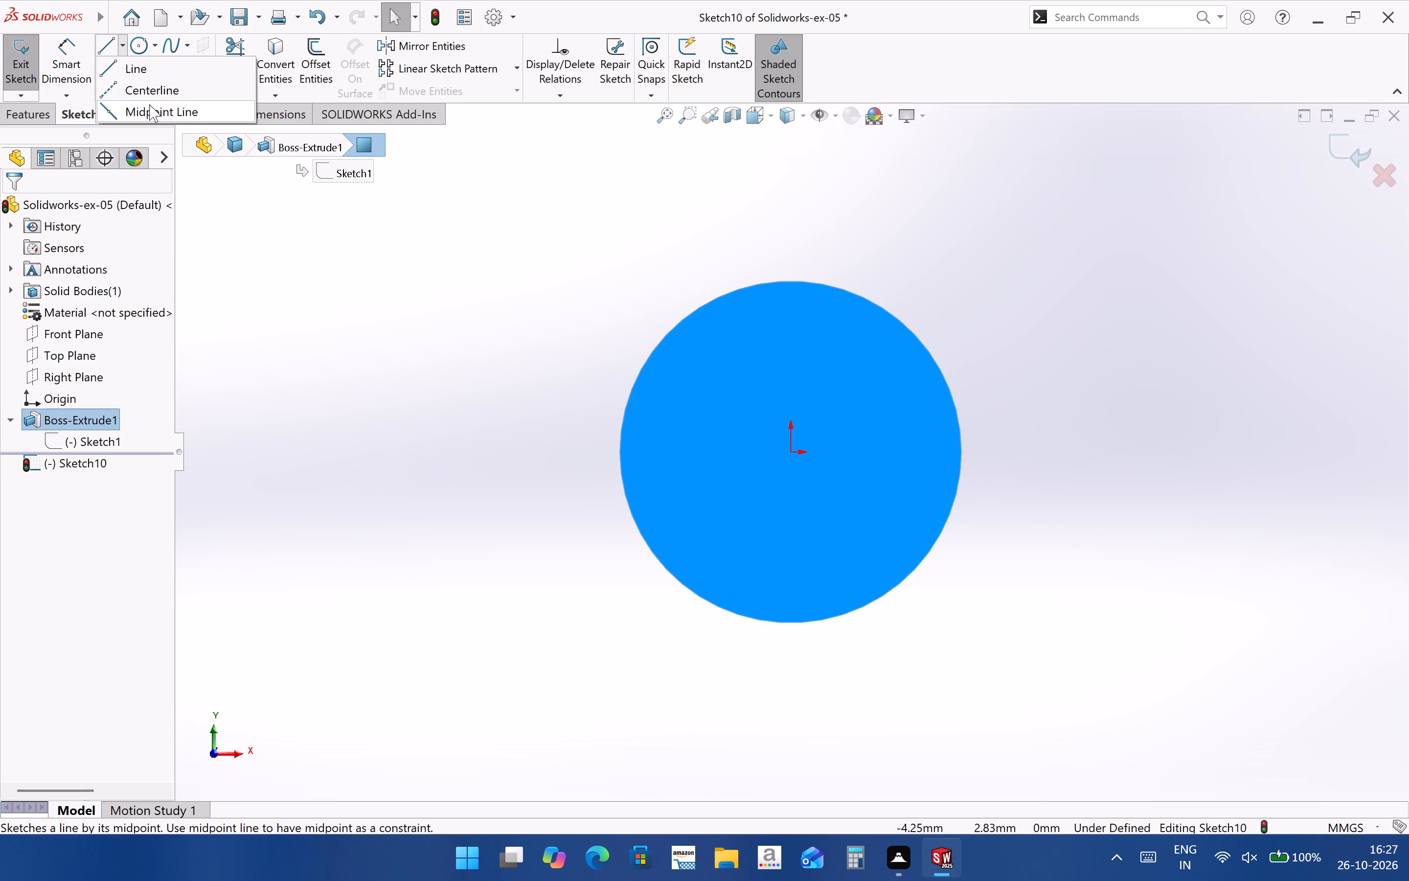
click(148, 93)
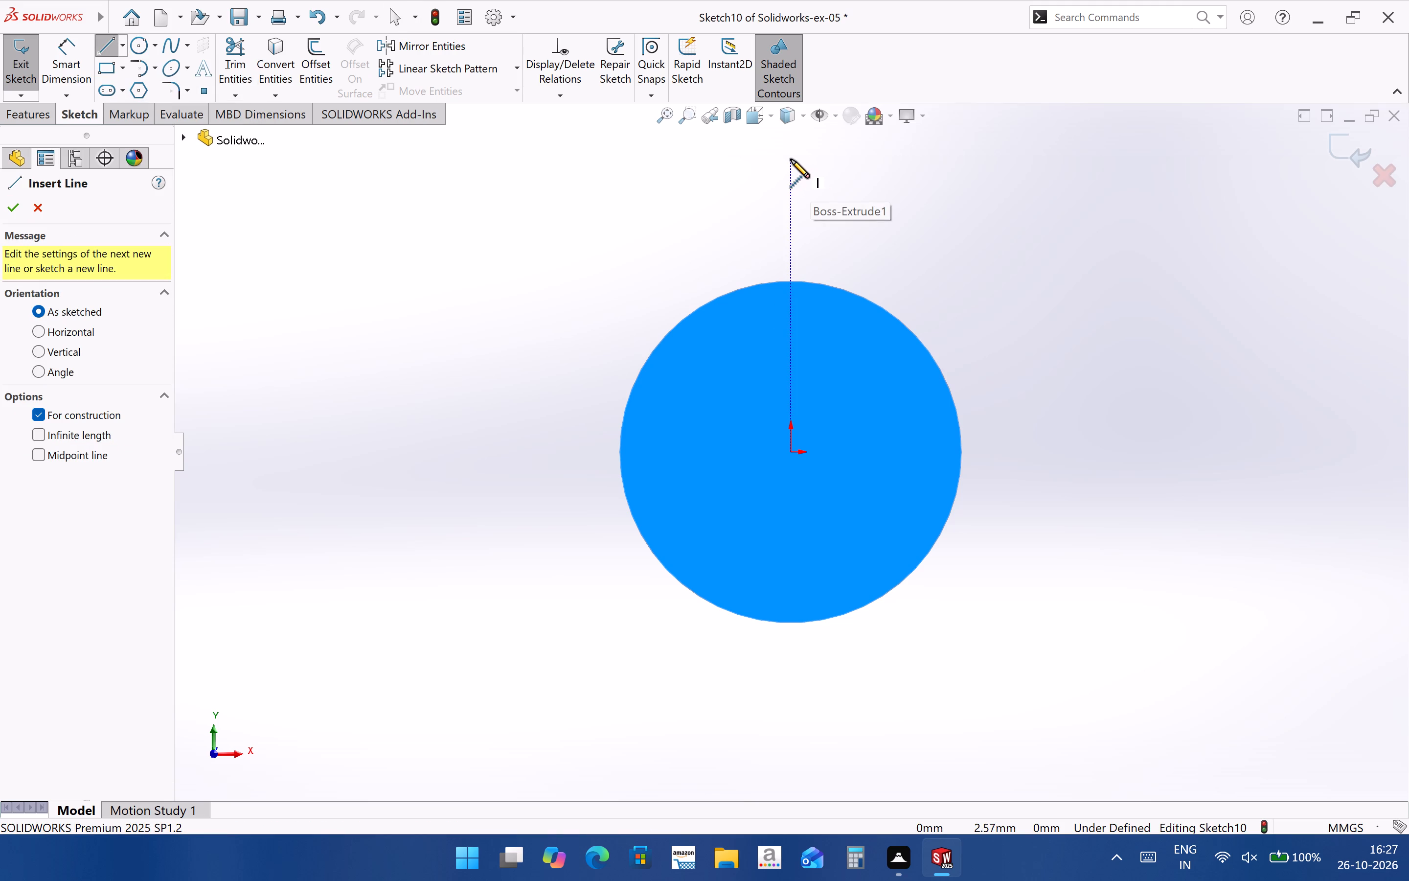
click(790, 159)
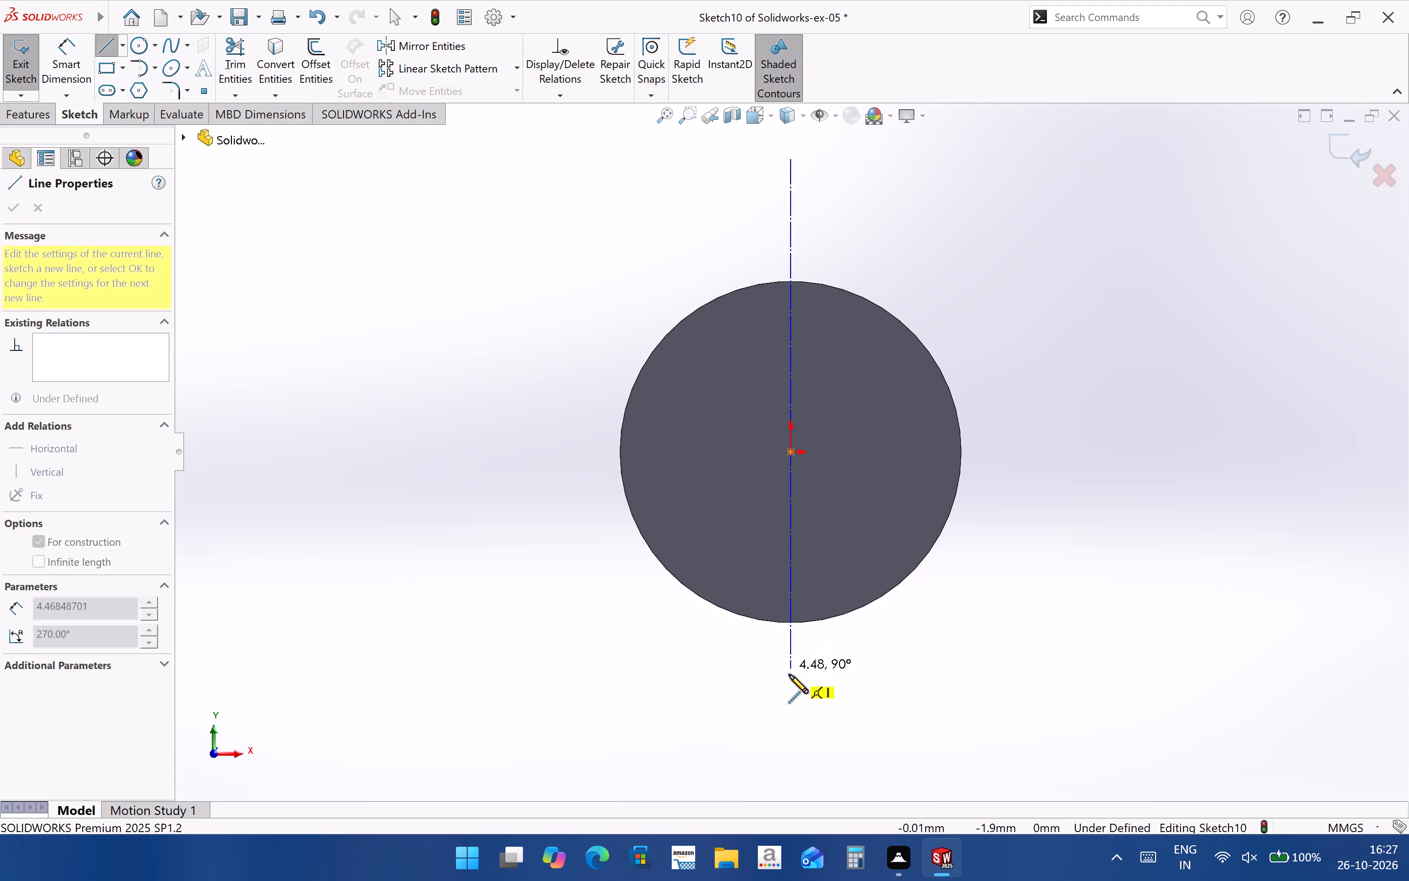
click(790, 702)
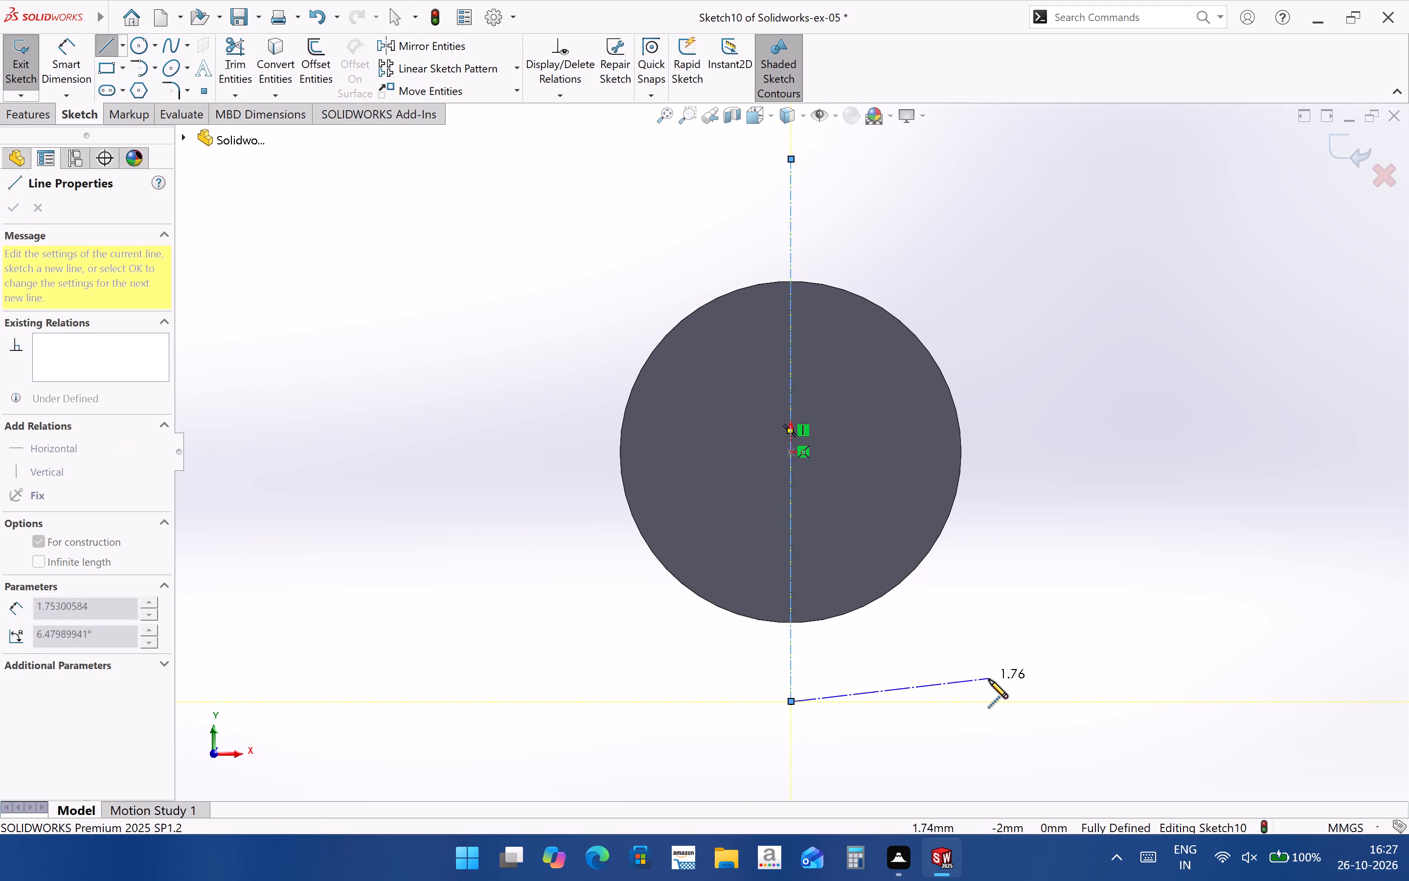
key(Escape)
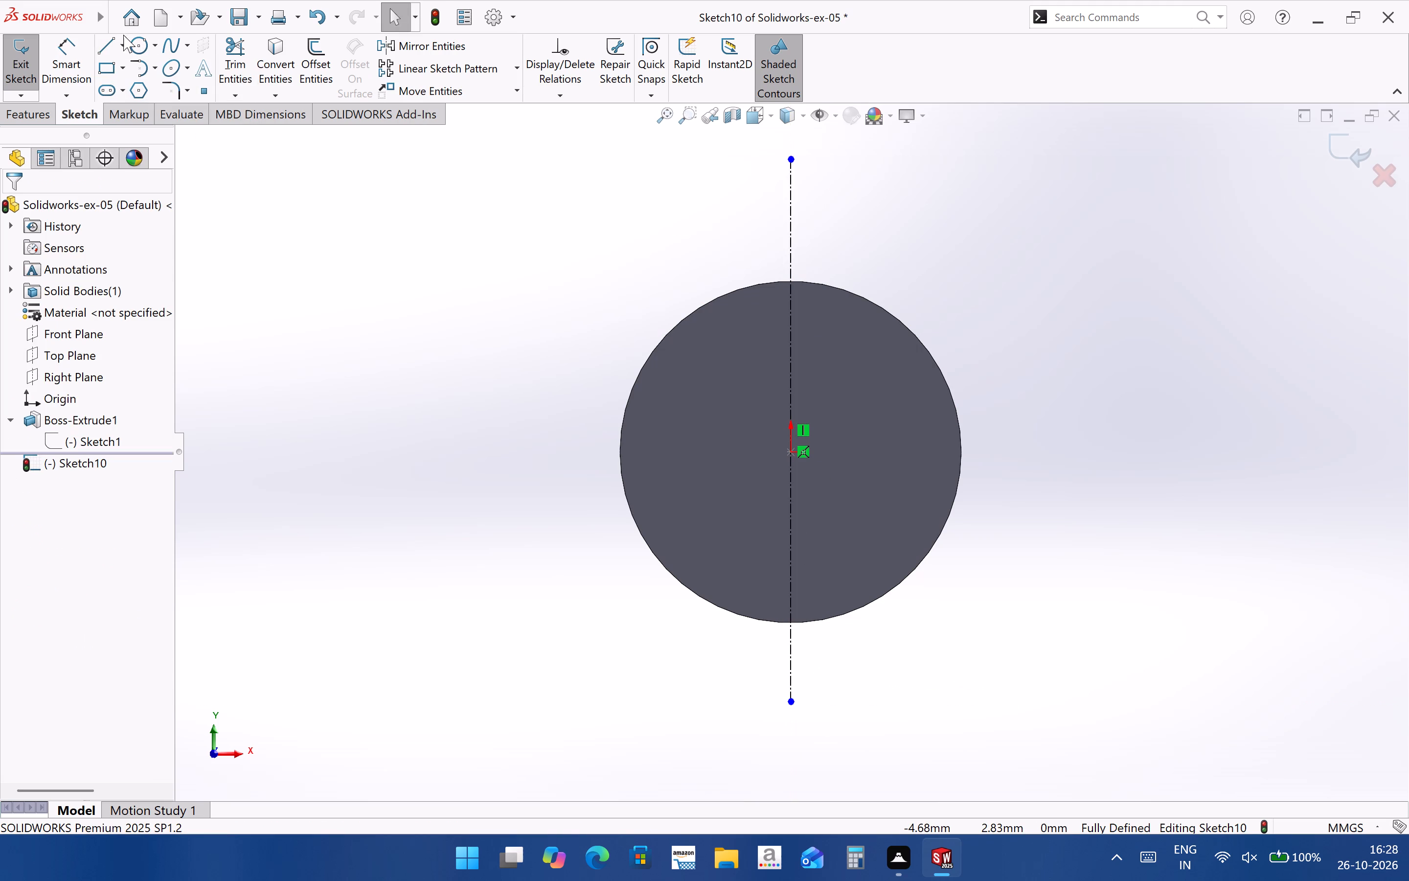
Sketch a short horizontal line across the centerline, about 0.91 mm above the origin.
click(113, 39)
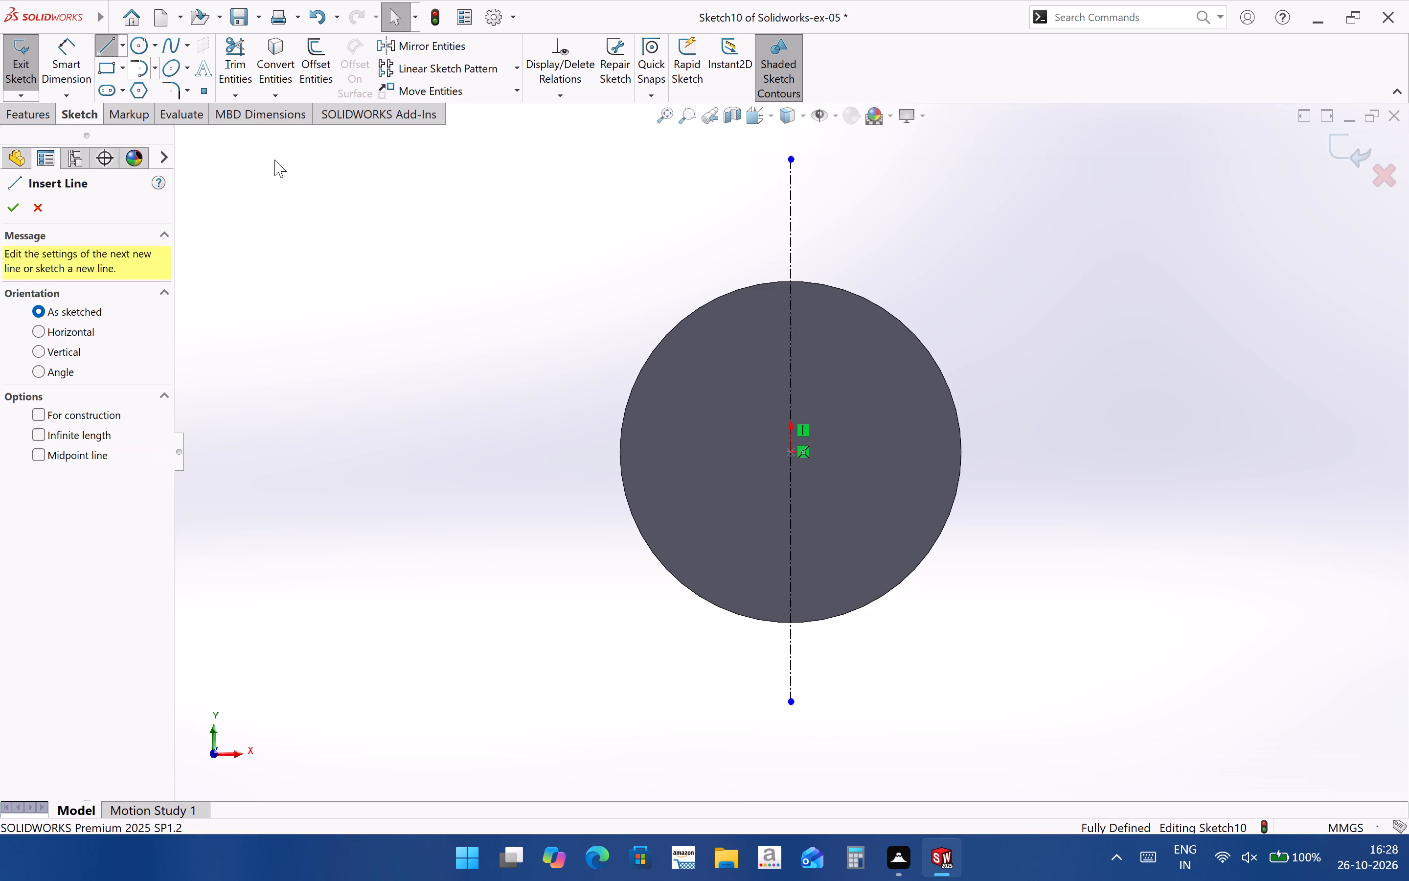
scroll(825, 336, down, 5)
click(747, 383)
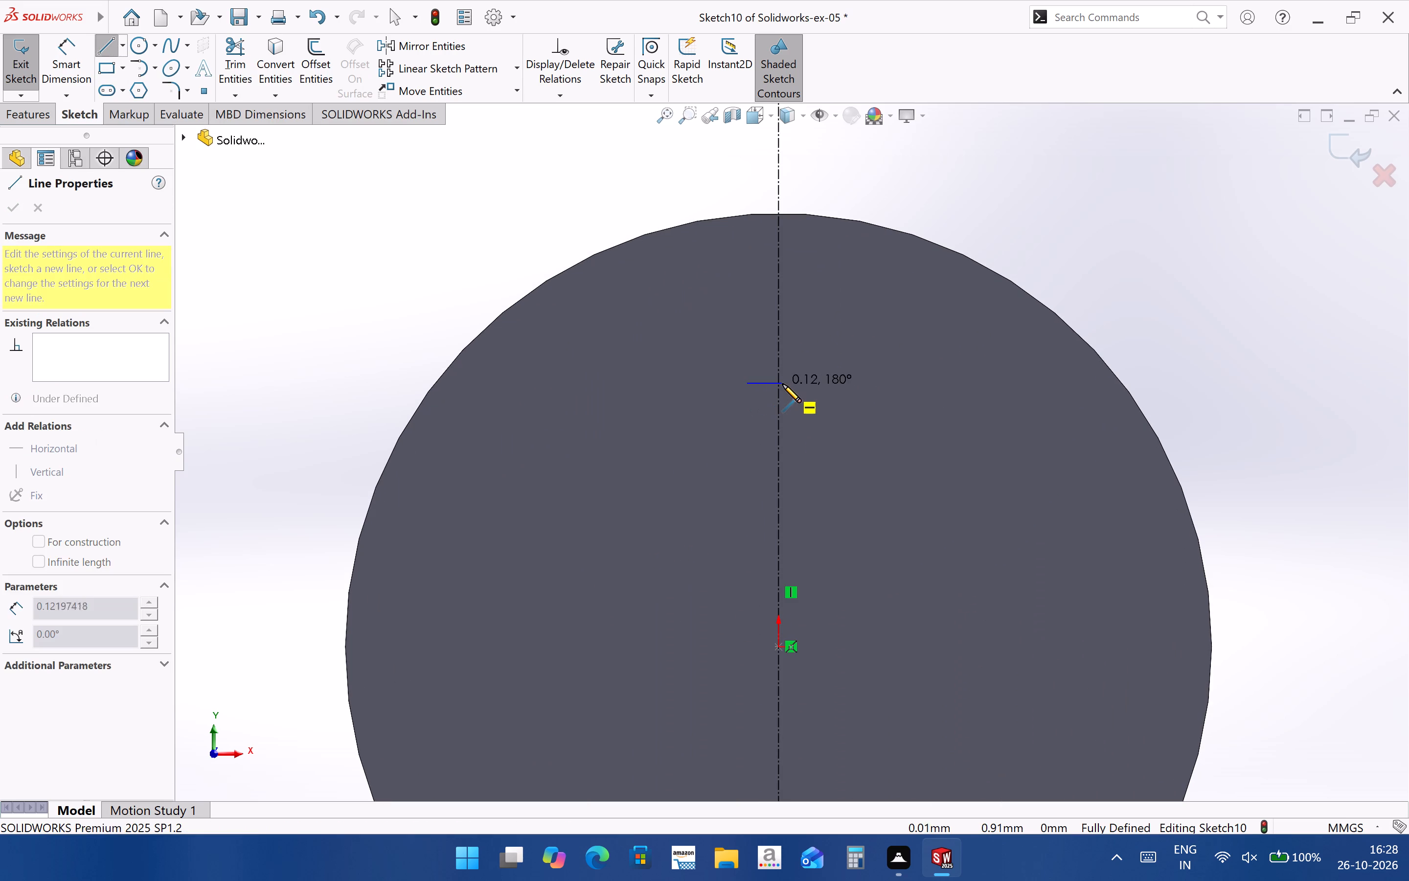
click(802, 384)
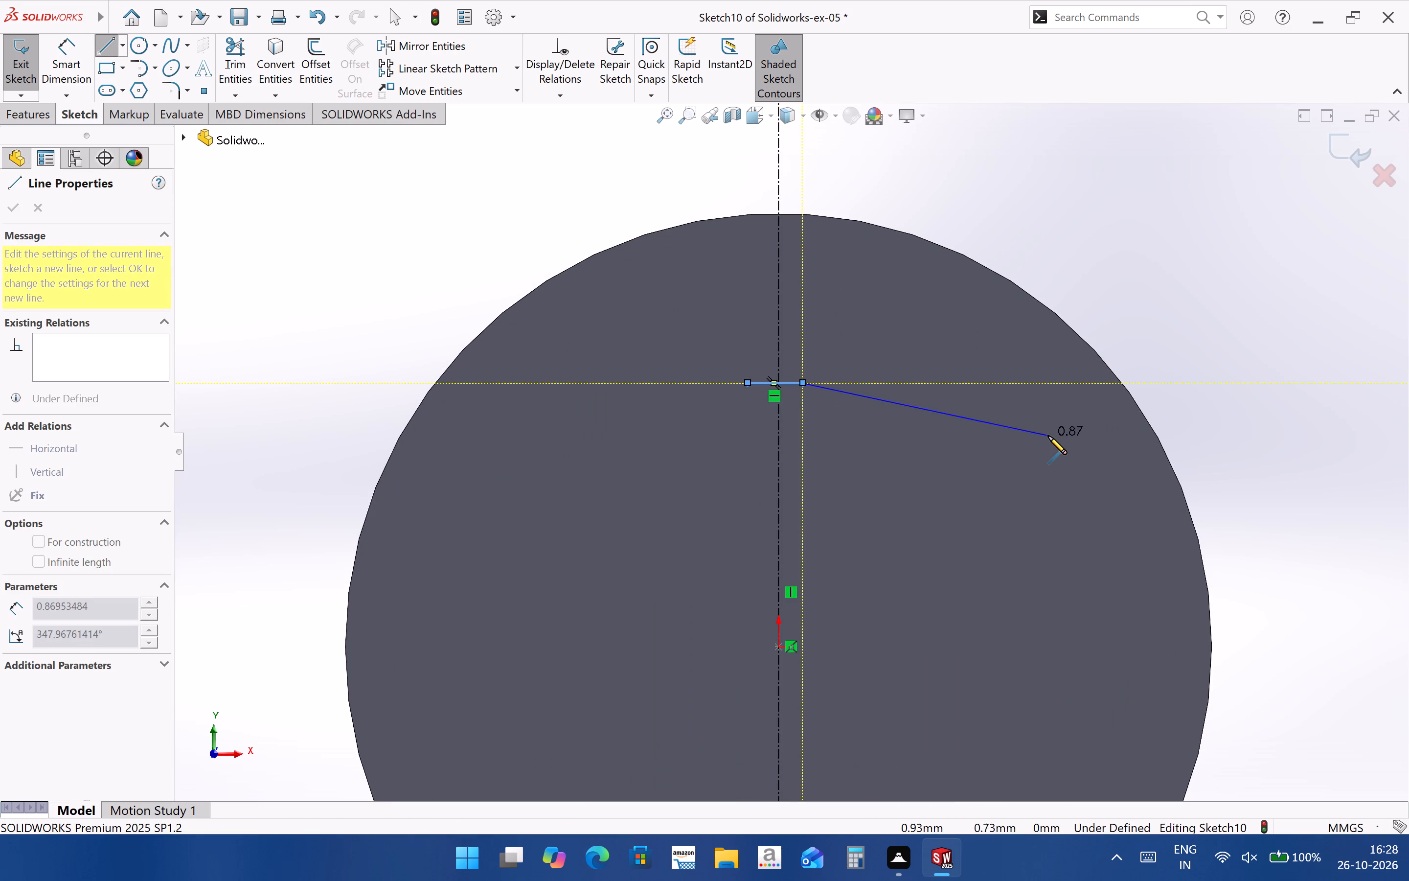
key(Escape)
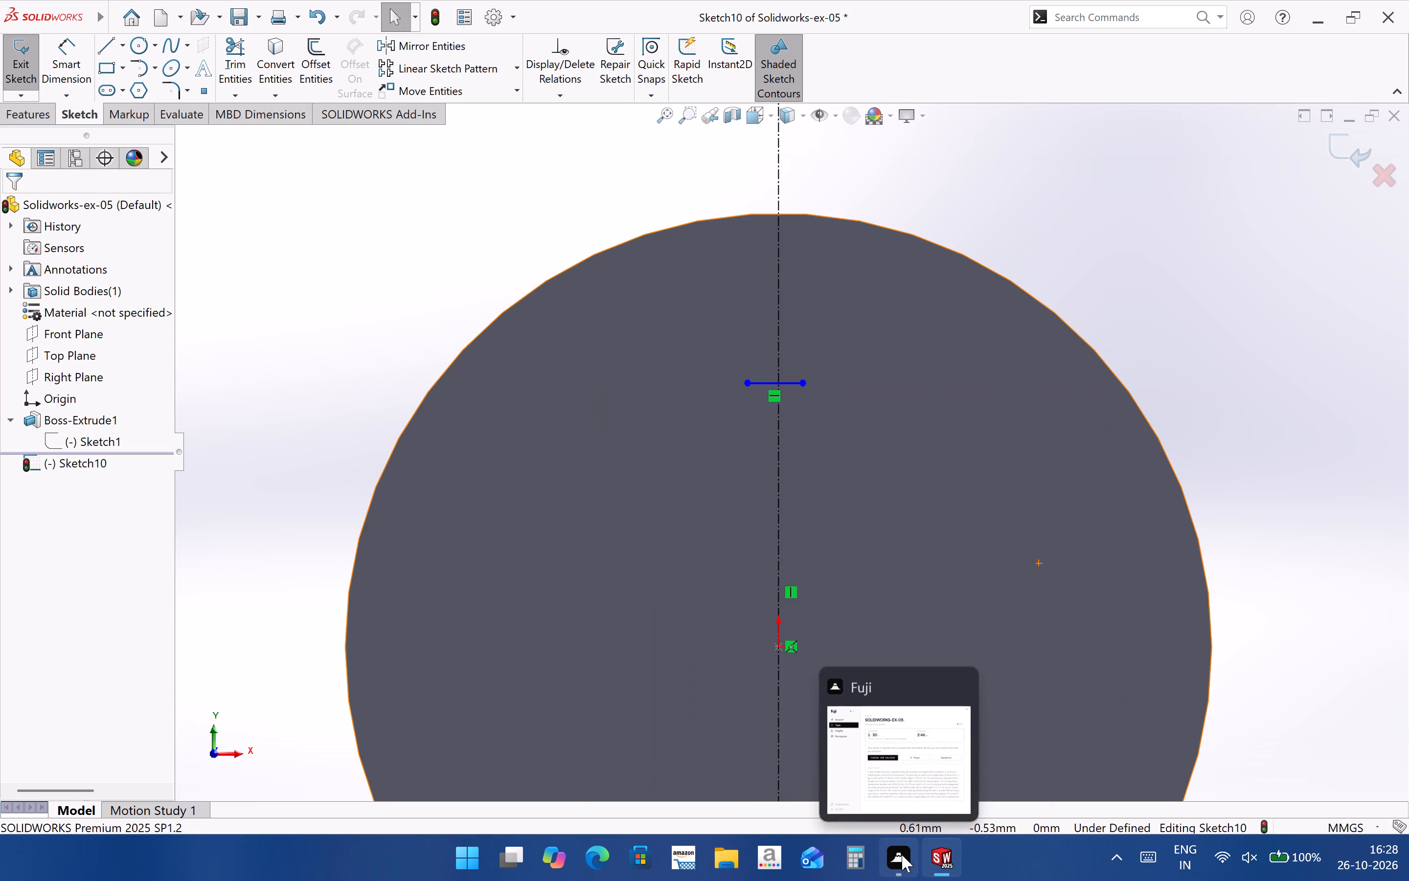
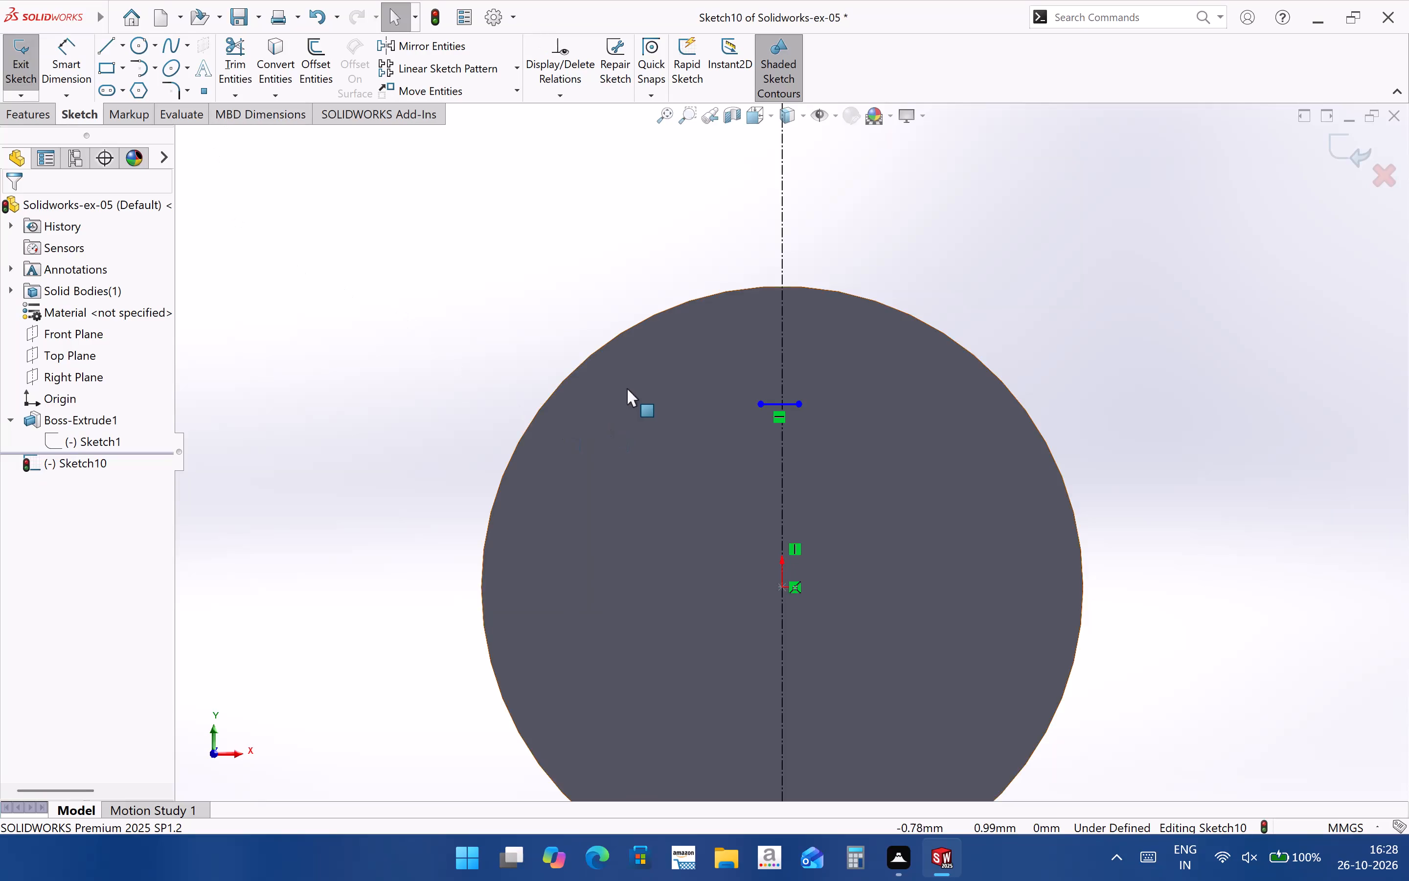
Make the short horizontal line's two endpoints symmetric about the vertical centerline.
scroll(627, 390, down, 3)
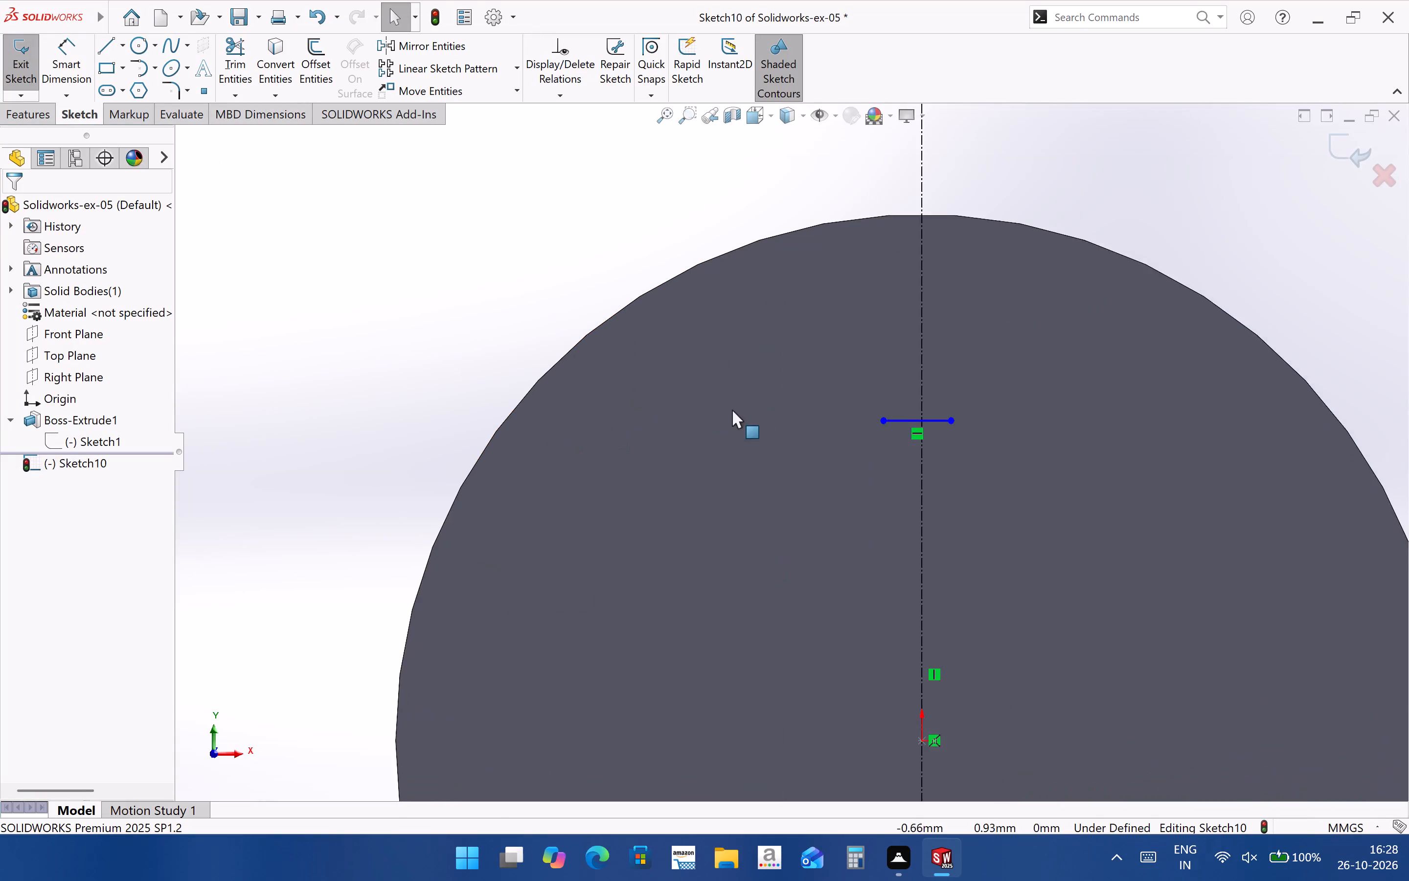
scroll(732, 410, down, 2)
click(948, 428)
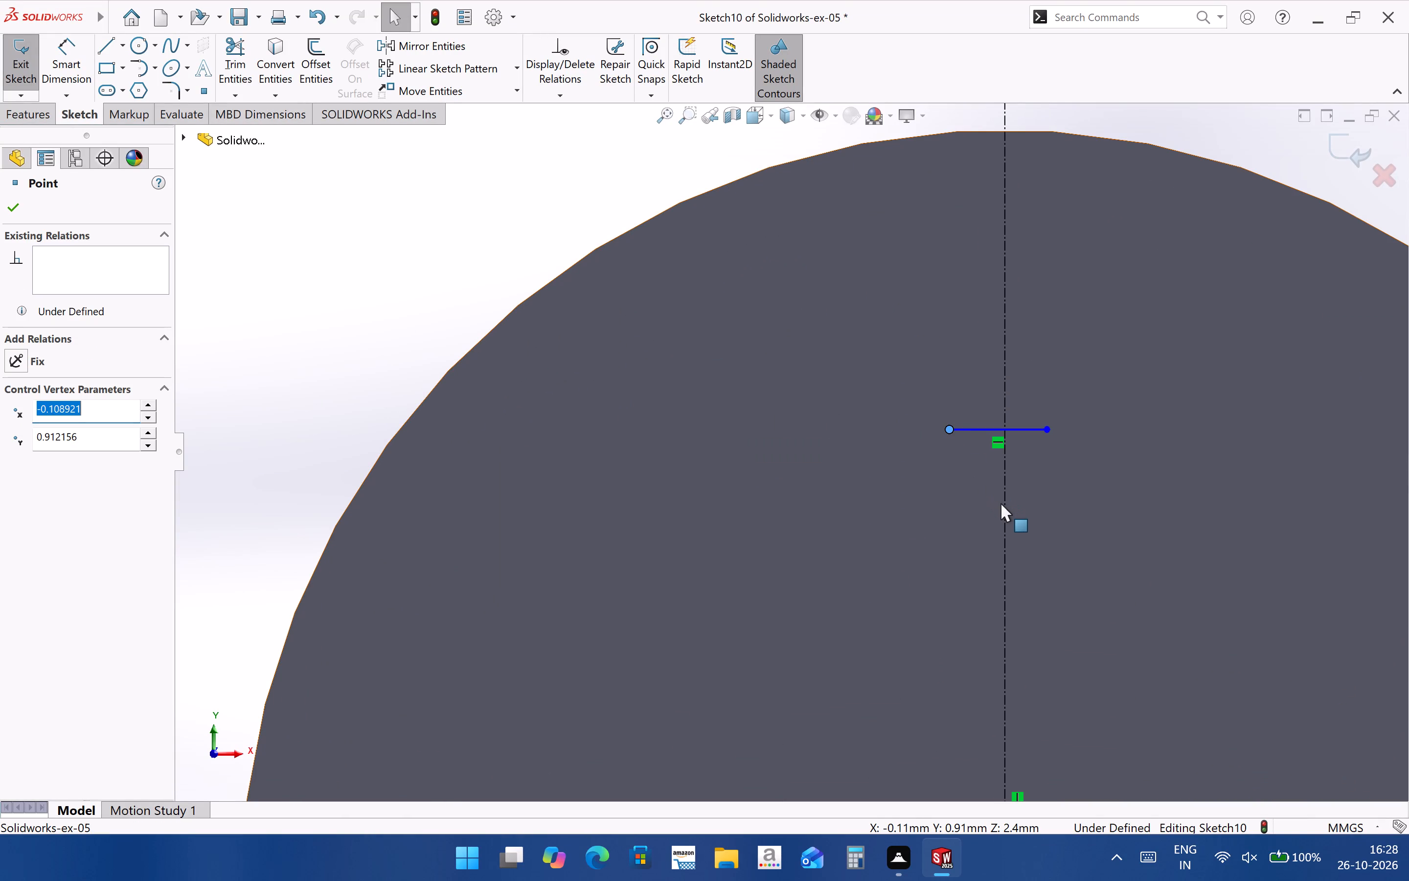
ctrl+click(1002, 505)
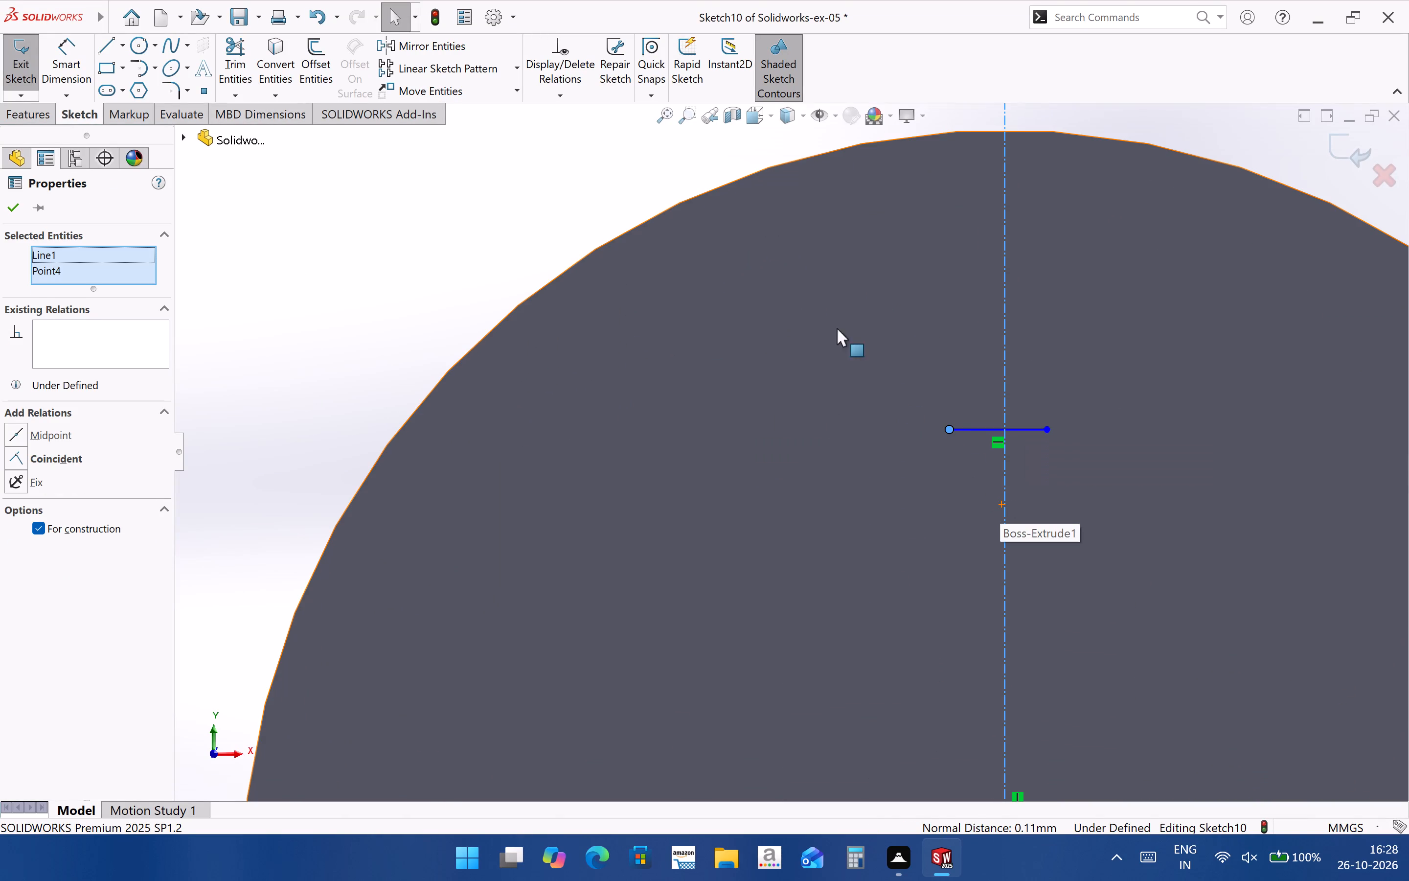
click(535, 137)
click(950, 429)
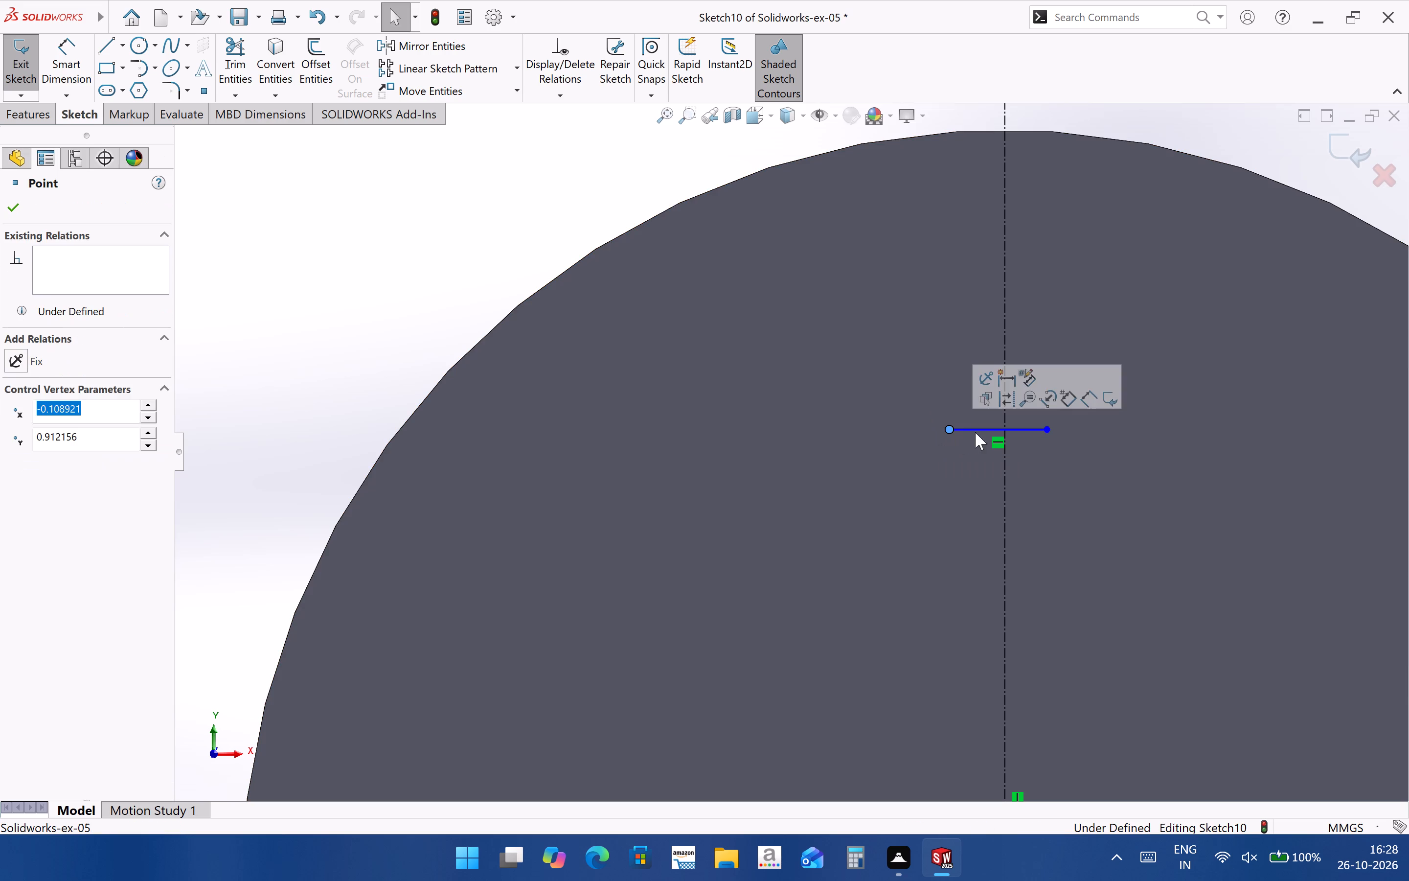
ctrl+click(1047, 431)
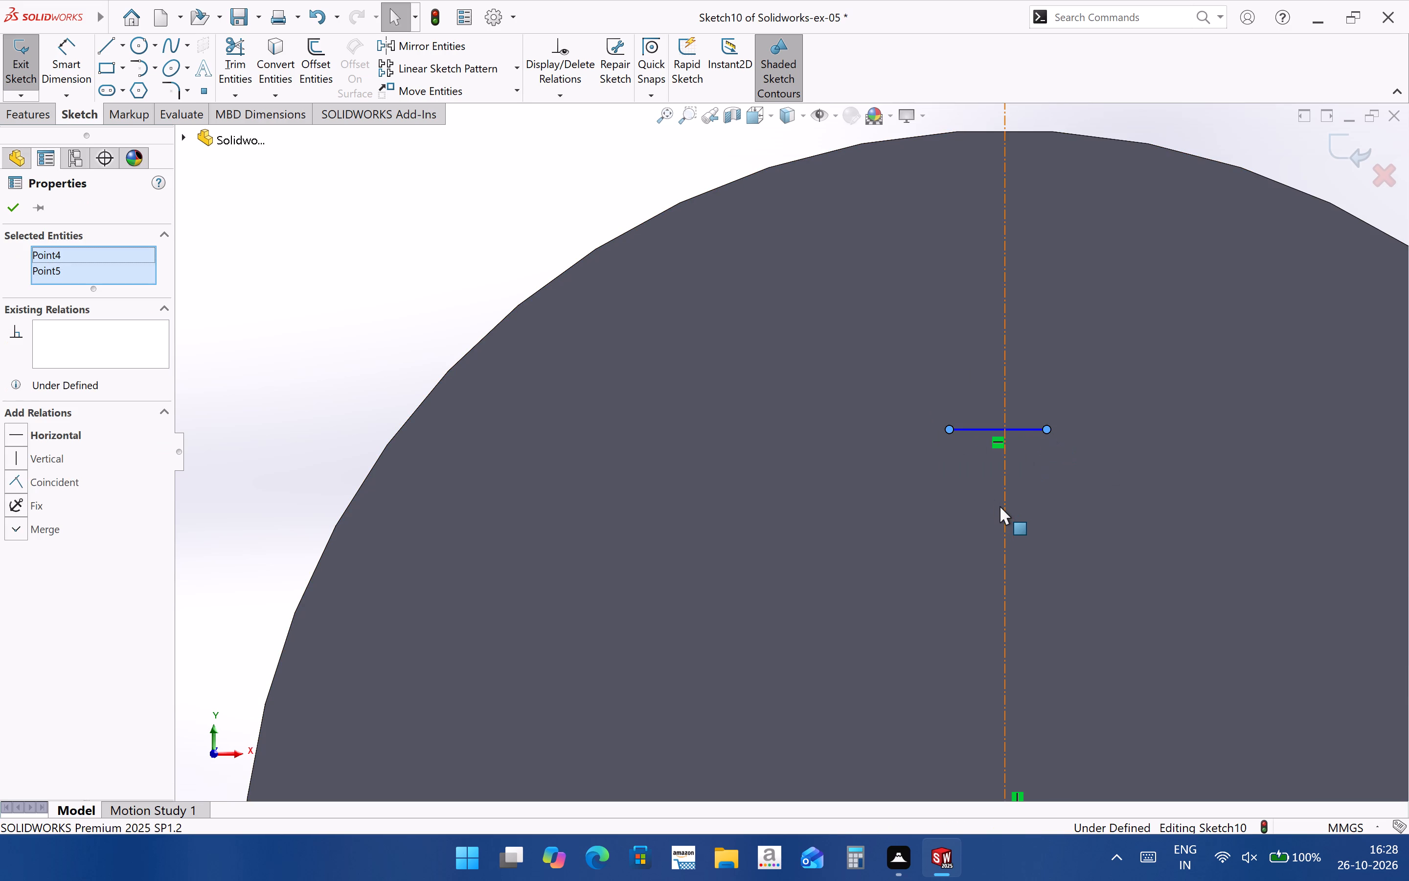
ctrl+click(1005, 507)
click(56, 450)
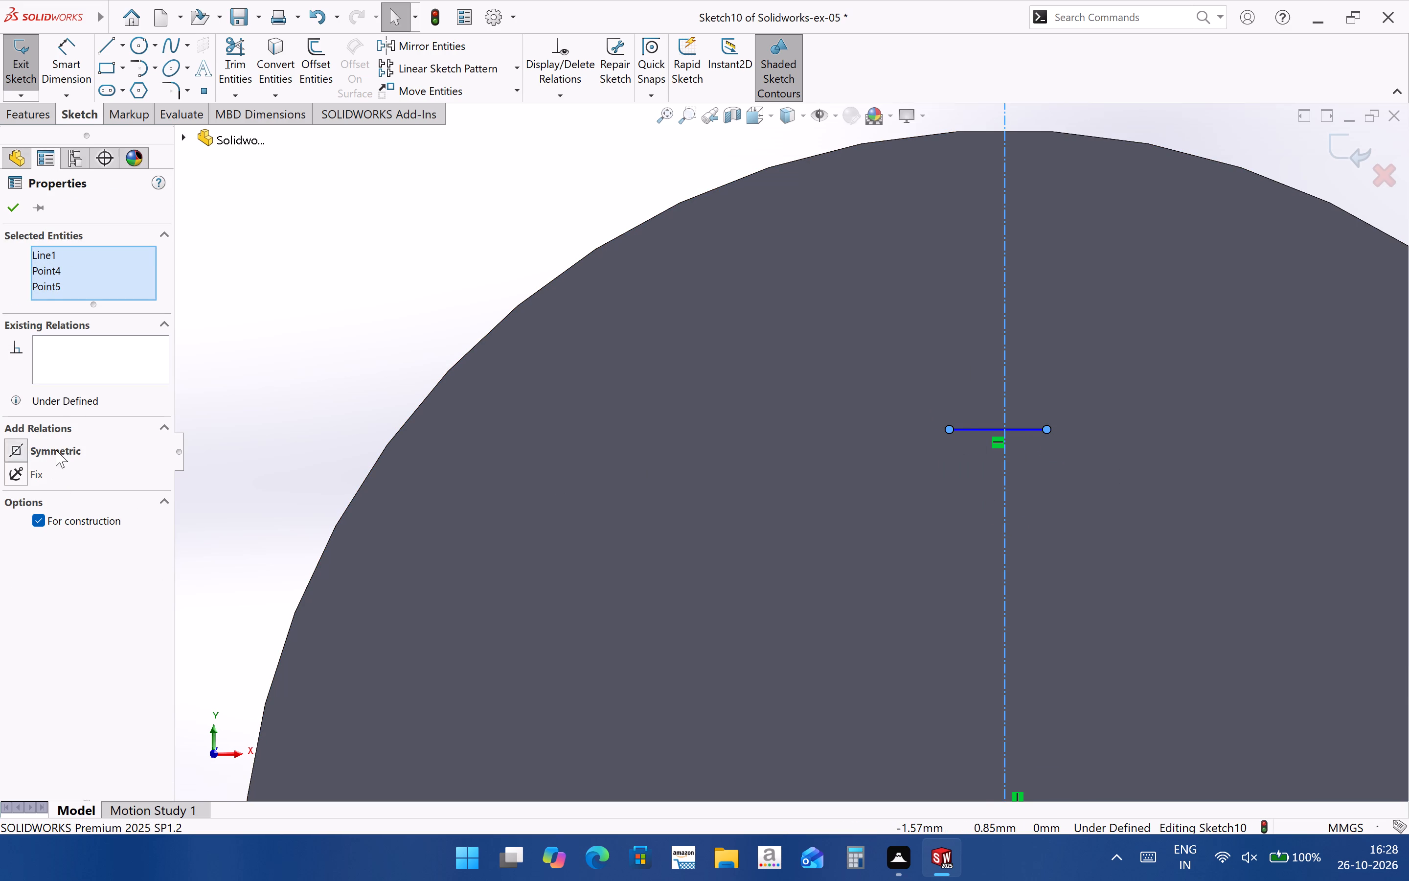
Dimension the short horizontal line's length and set it to 0.2 mm.
scroll(835, 441, up, 3)
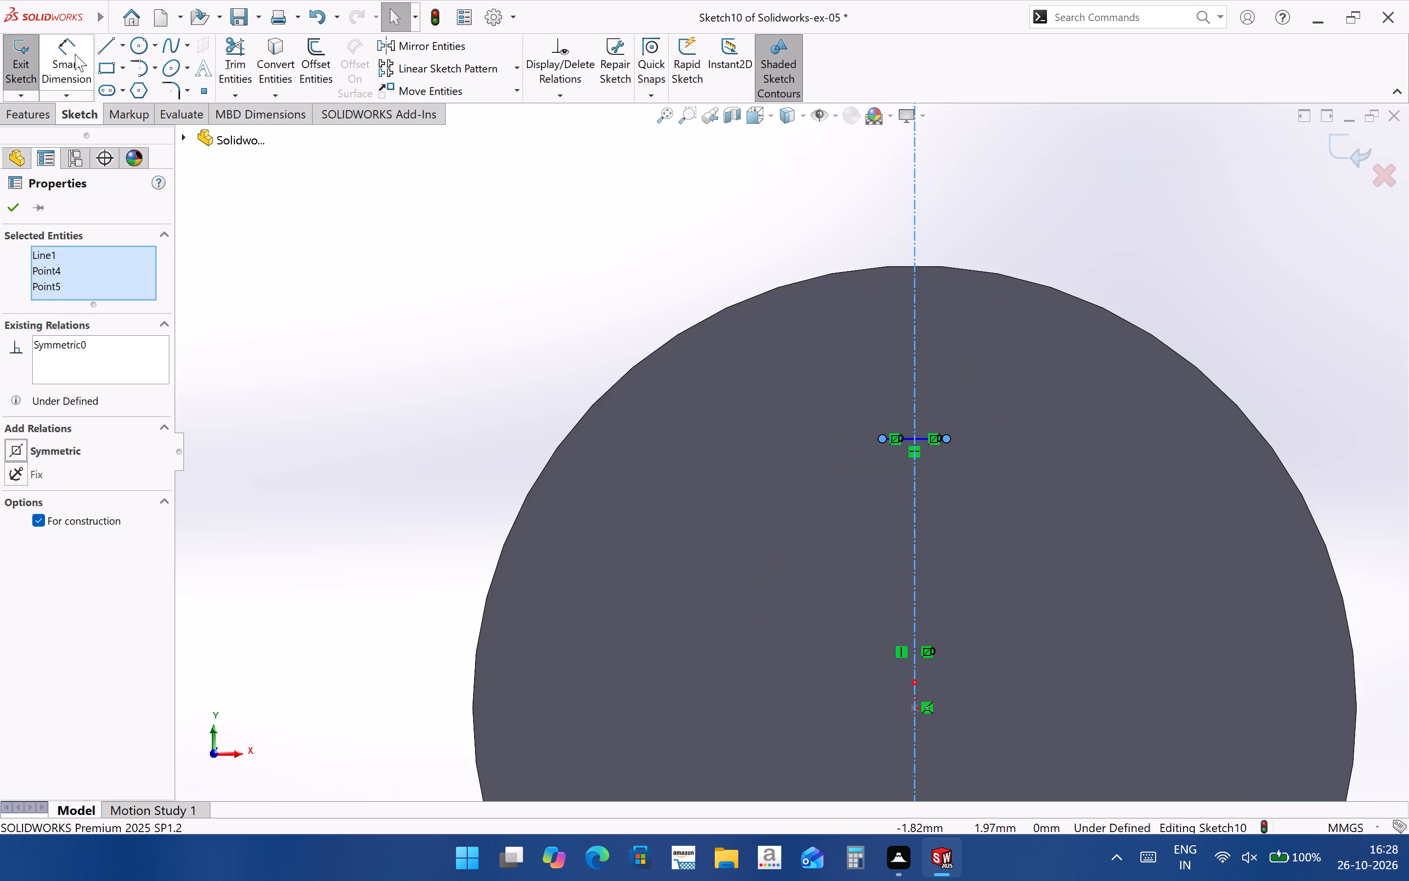
click(72, 54)
scroll(957, 435, down, 3)
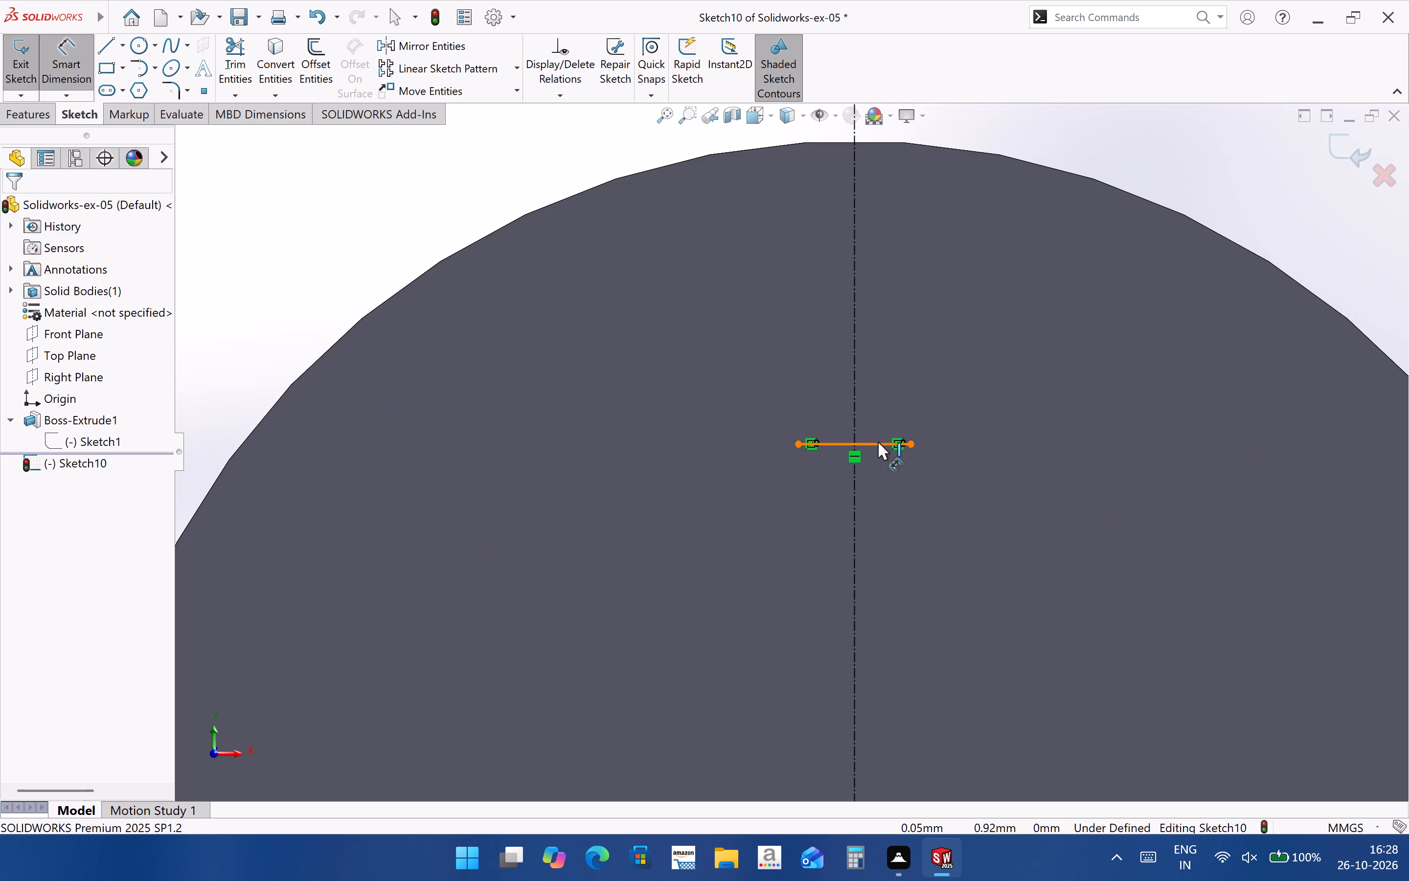
click(878, 441)
click(885, 369)
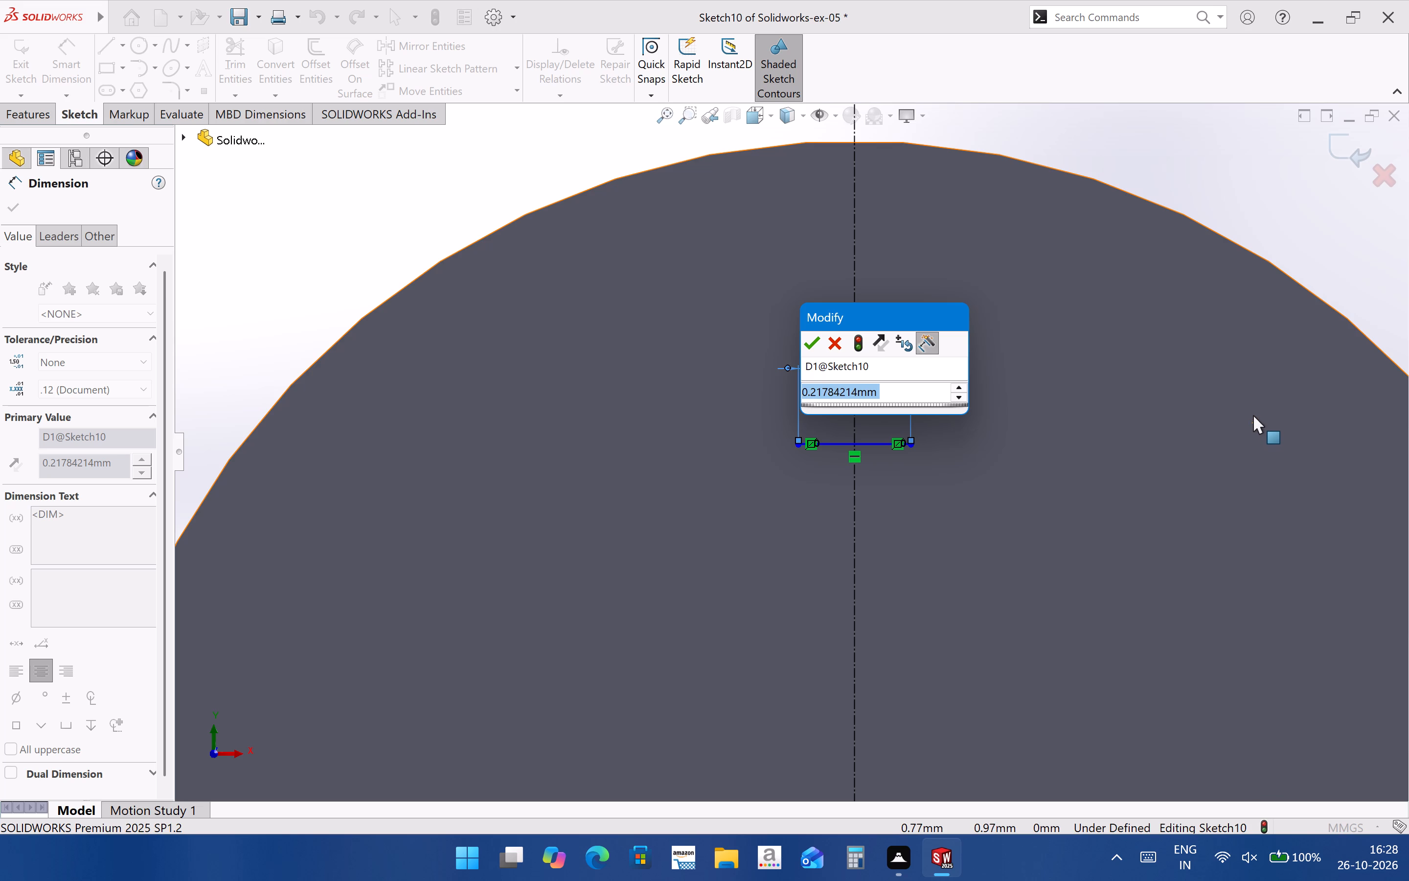
key(0)
text(.2)
key(Return)
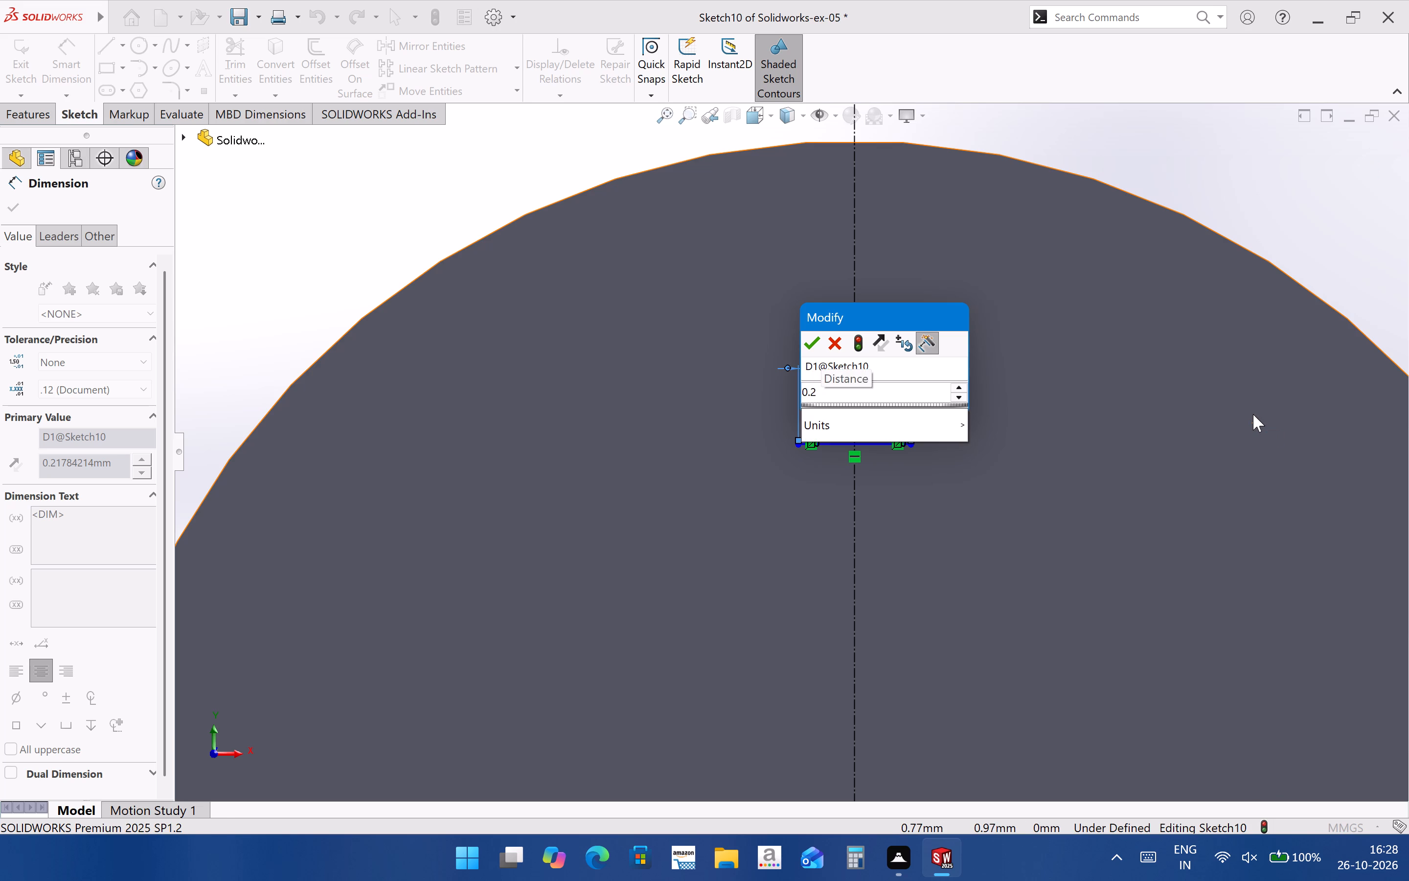
Dimension the vertical distance between the origin and the short horizontal line, setting it to 1.31 mm.
scroll(894, 472, up, 2)
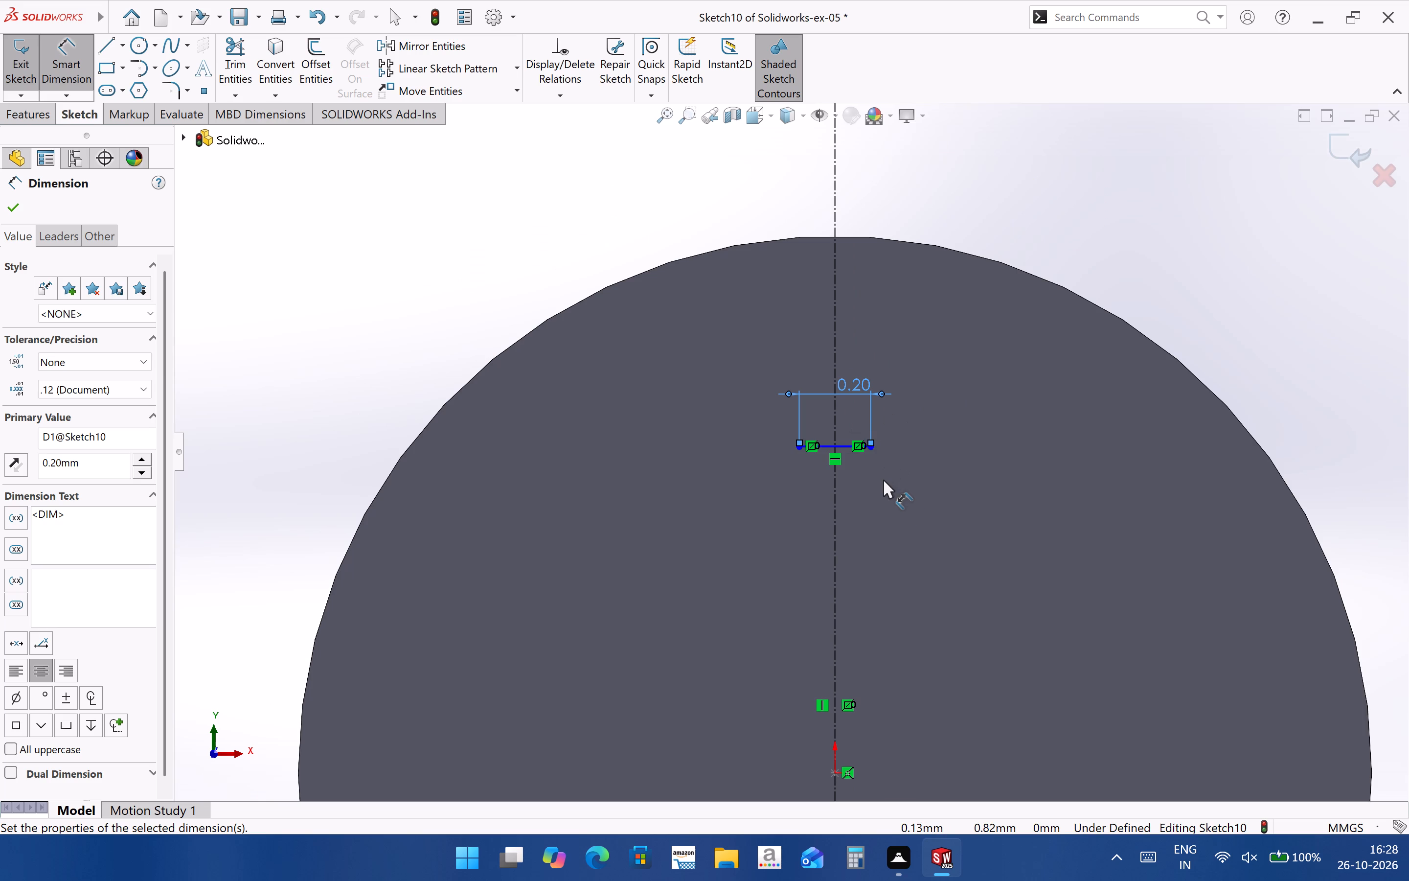
click(66, 47)
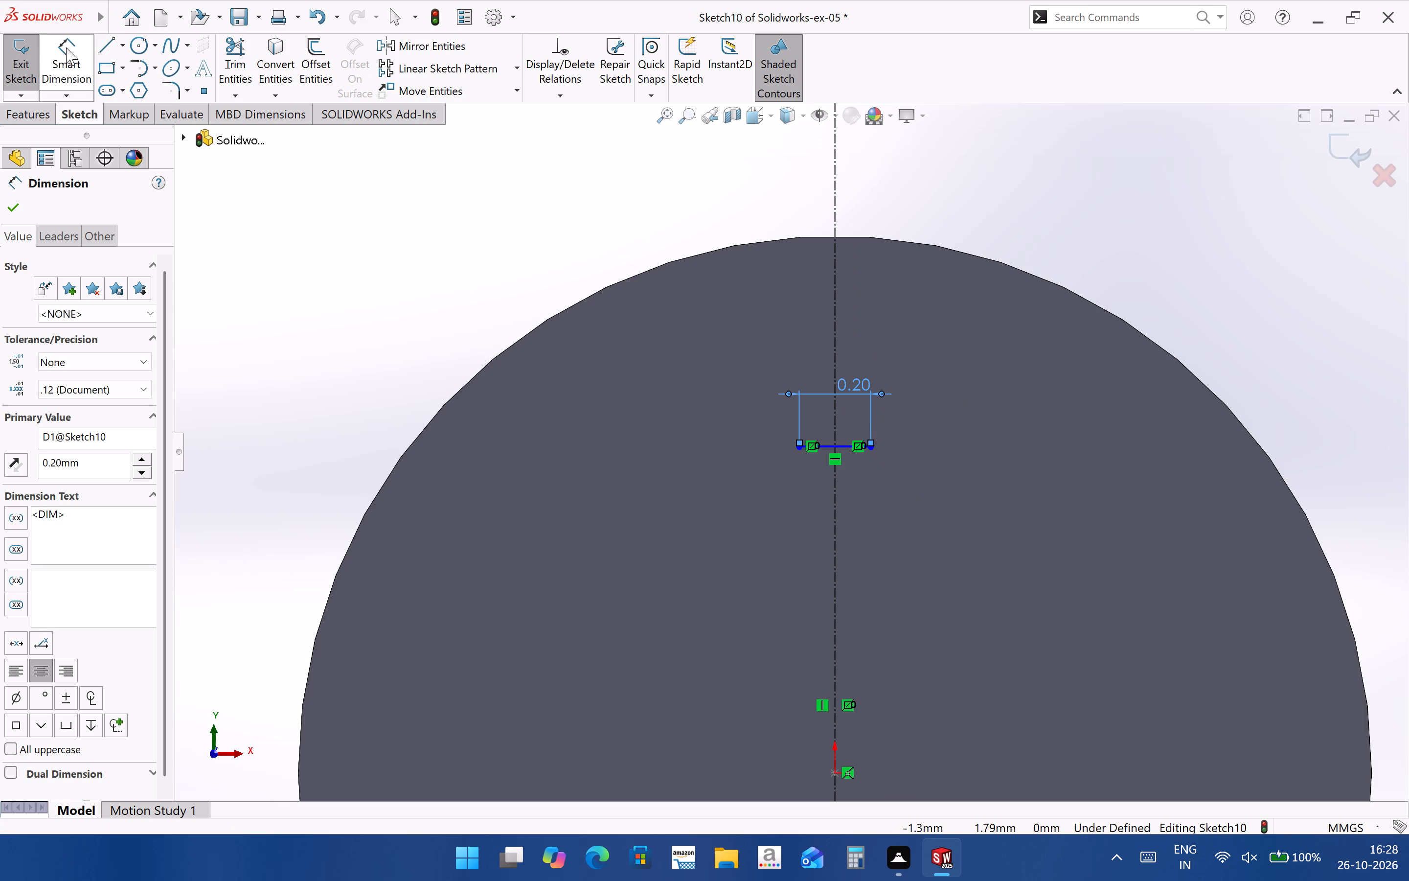
scroll(968, 483, up, 3)
click(817, 639)
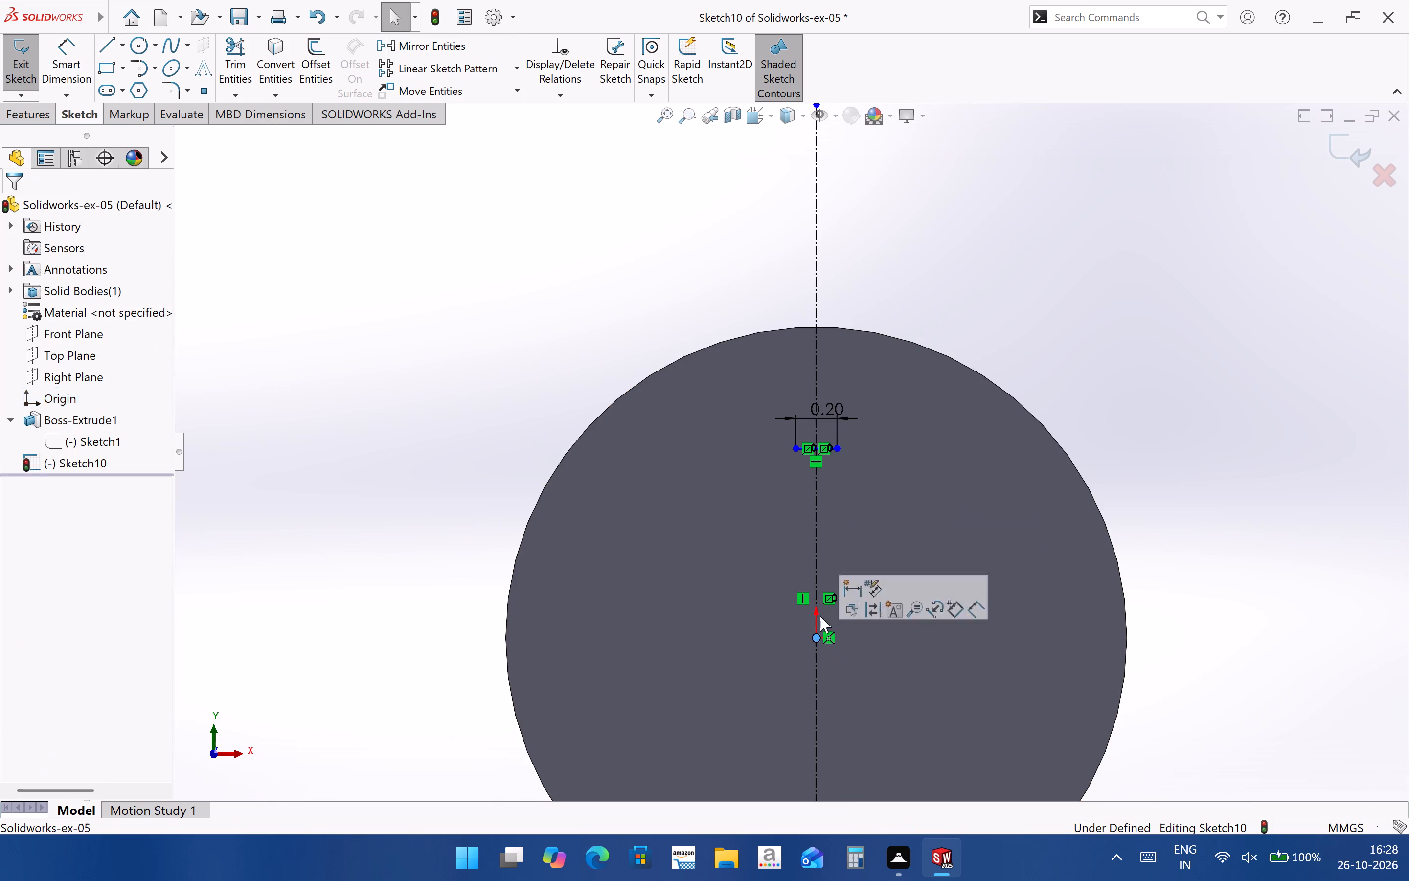
click(838, 450)
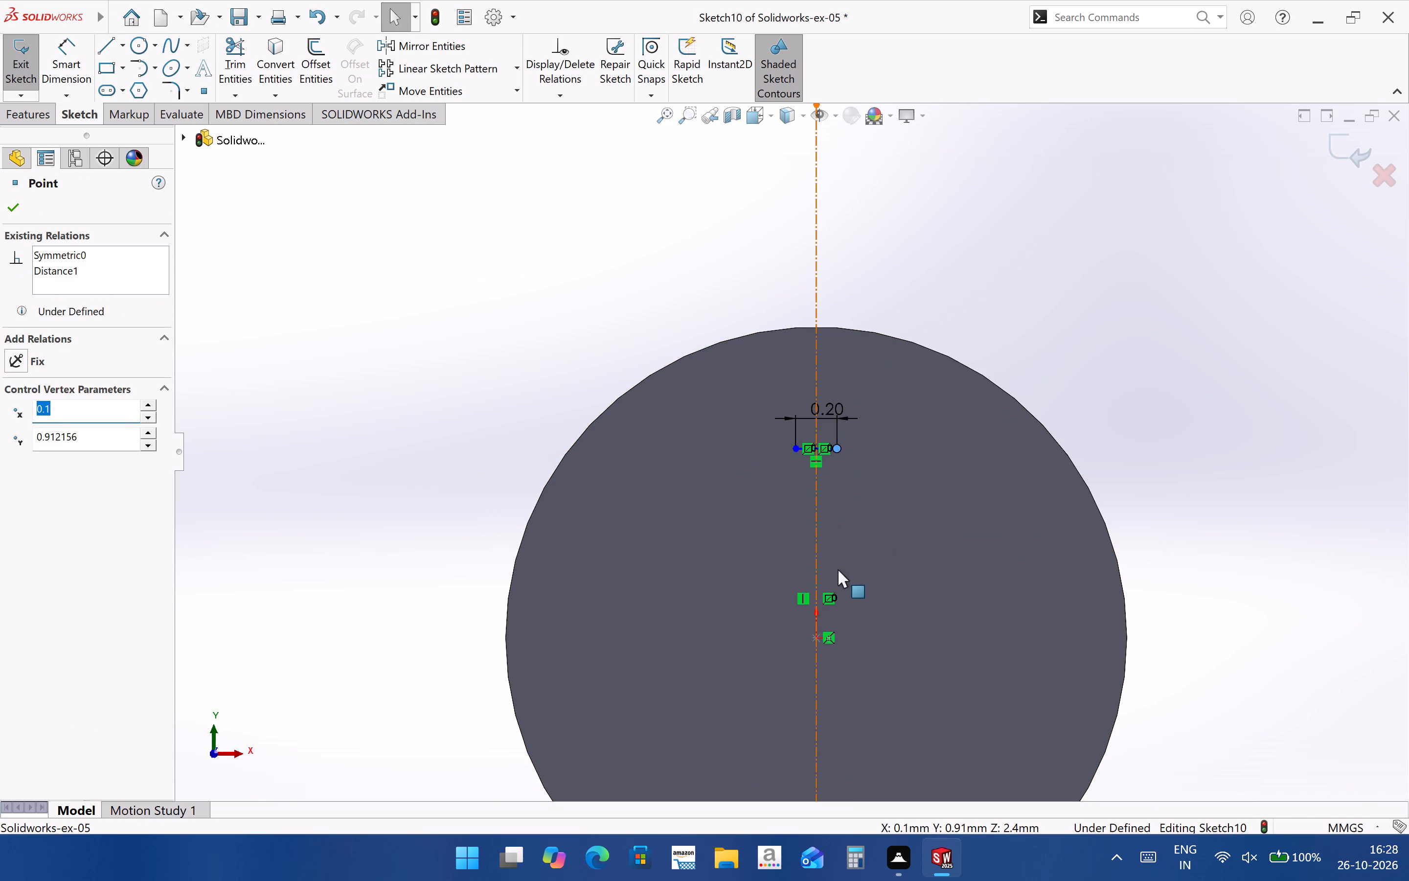
click(68, 53)
scroll(678, 428, down, 4)
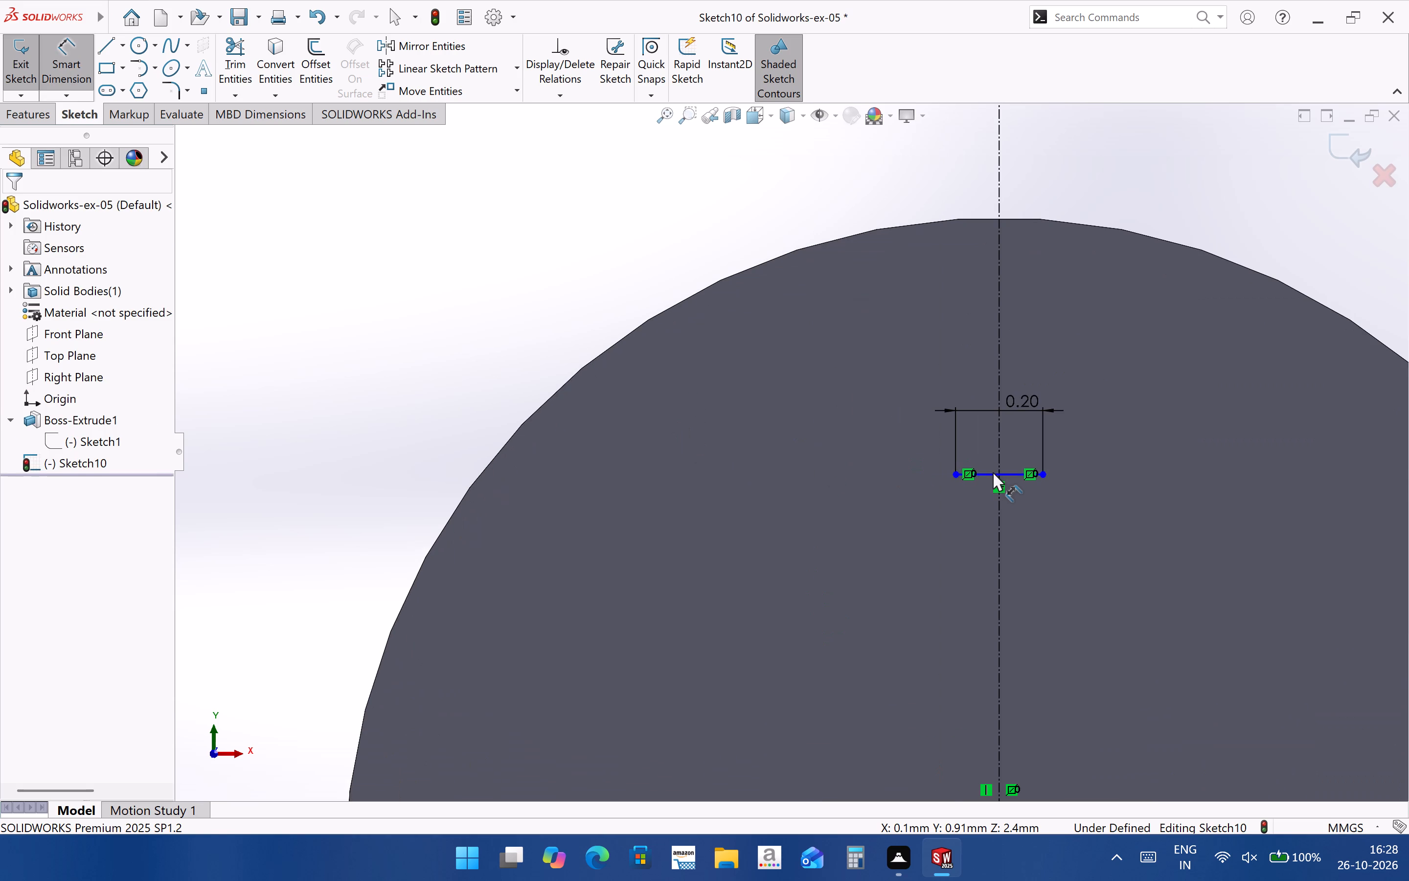
click(993, 472)
click(1002, 475)
scroll(1050, 593, up, 4)
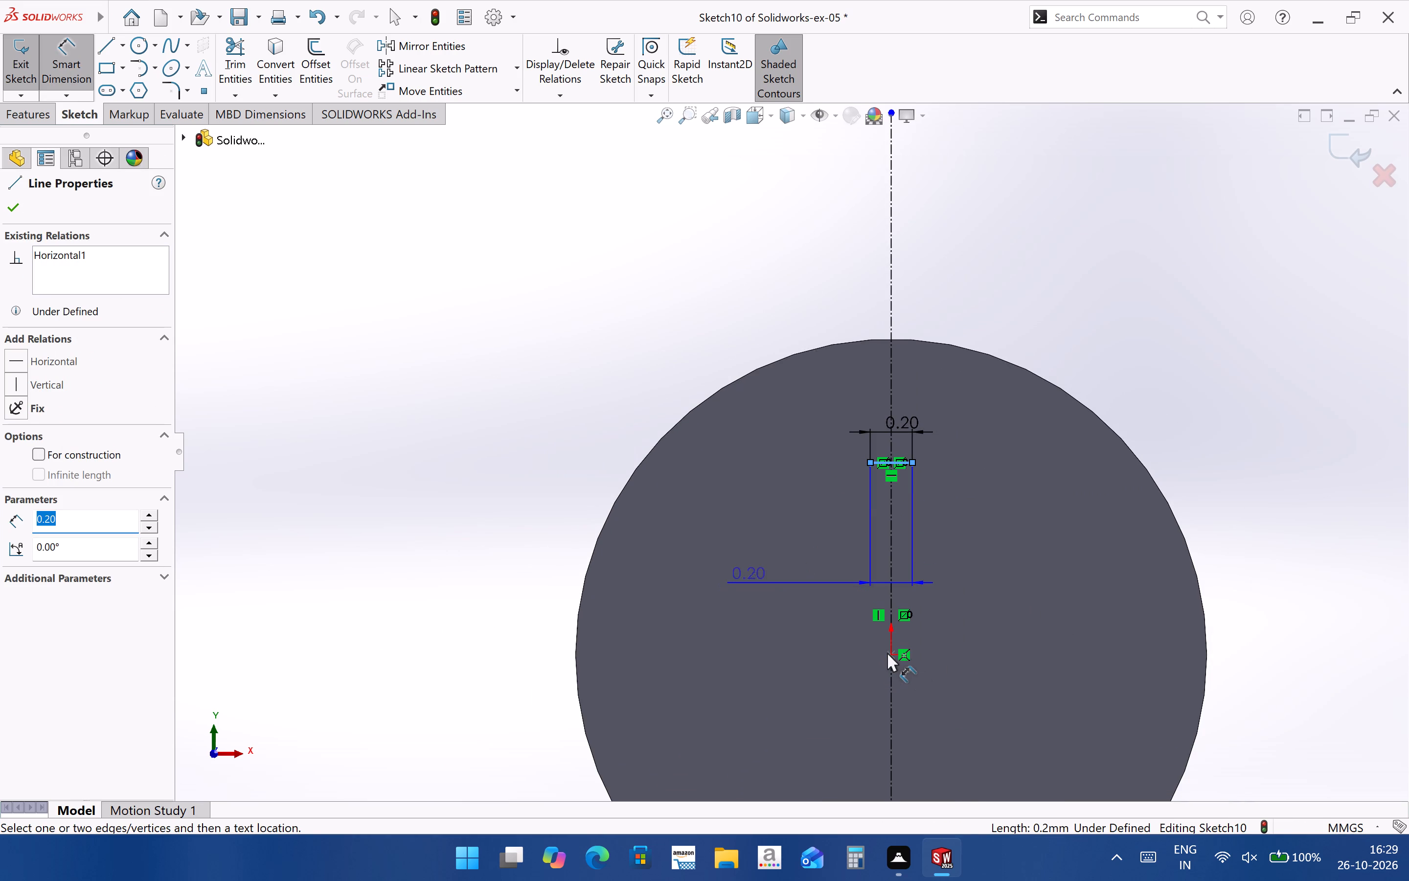
click(892, 656)
click(985, 595)
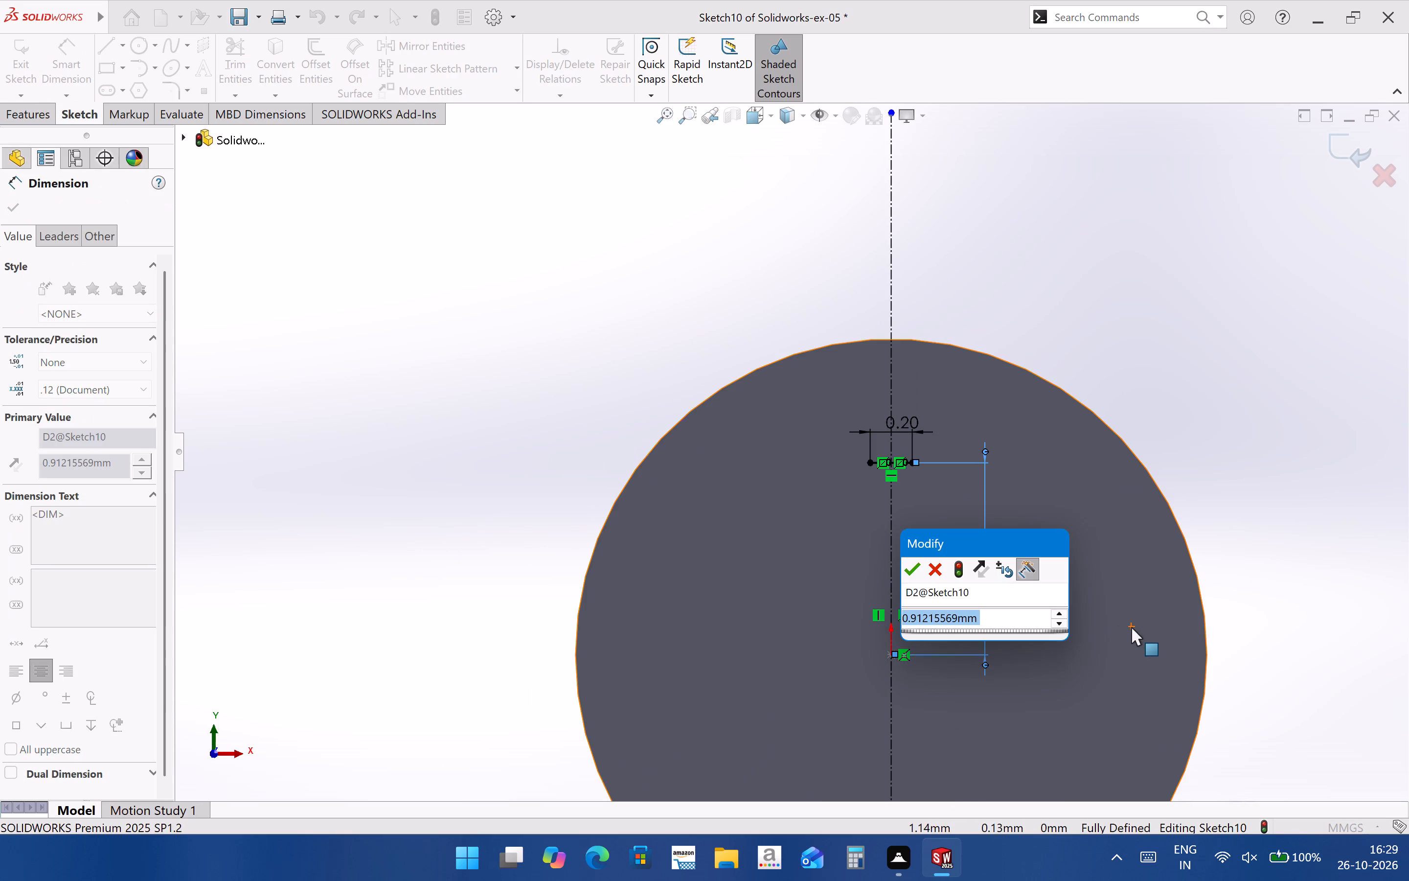
key(BackSpace)
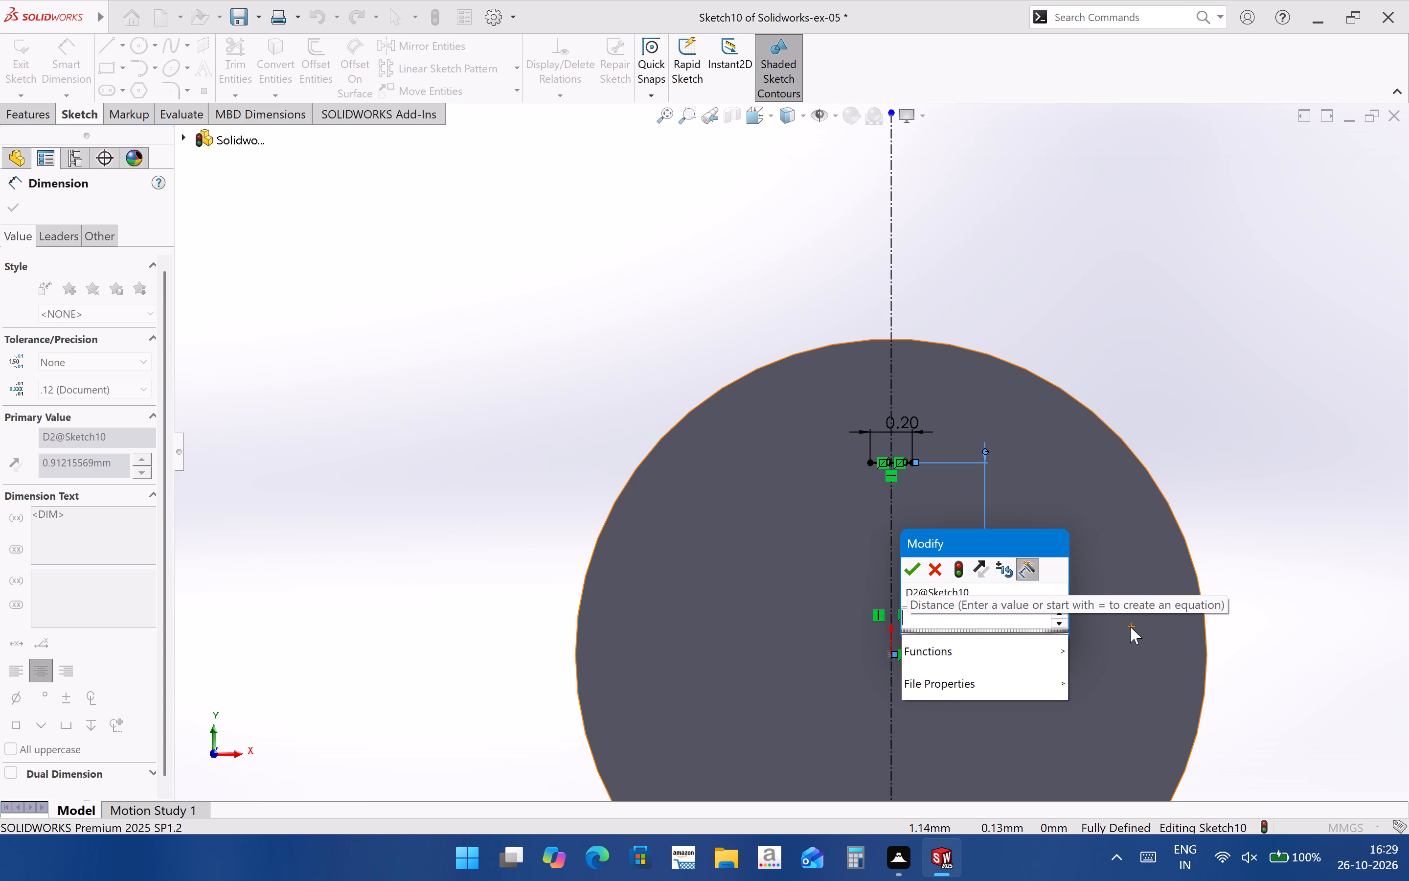
text(1.31)
key(Return)
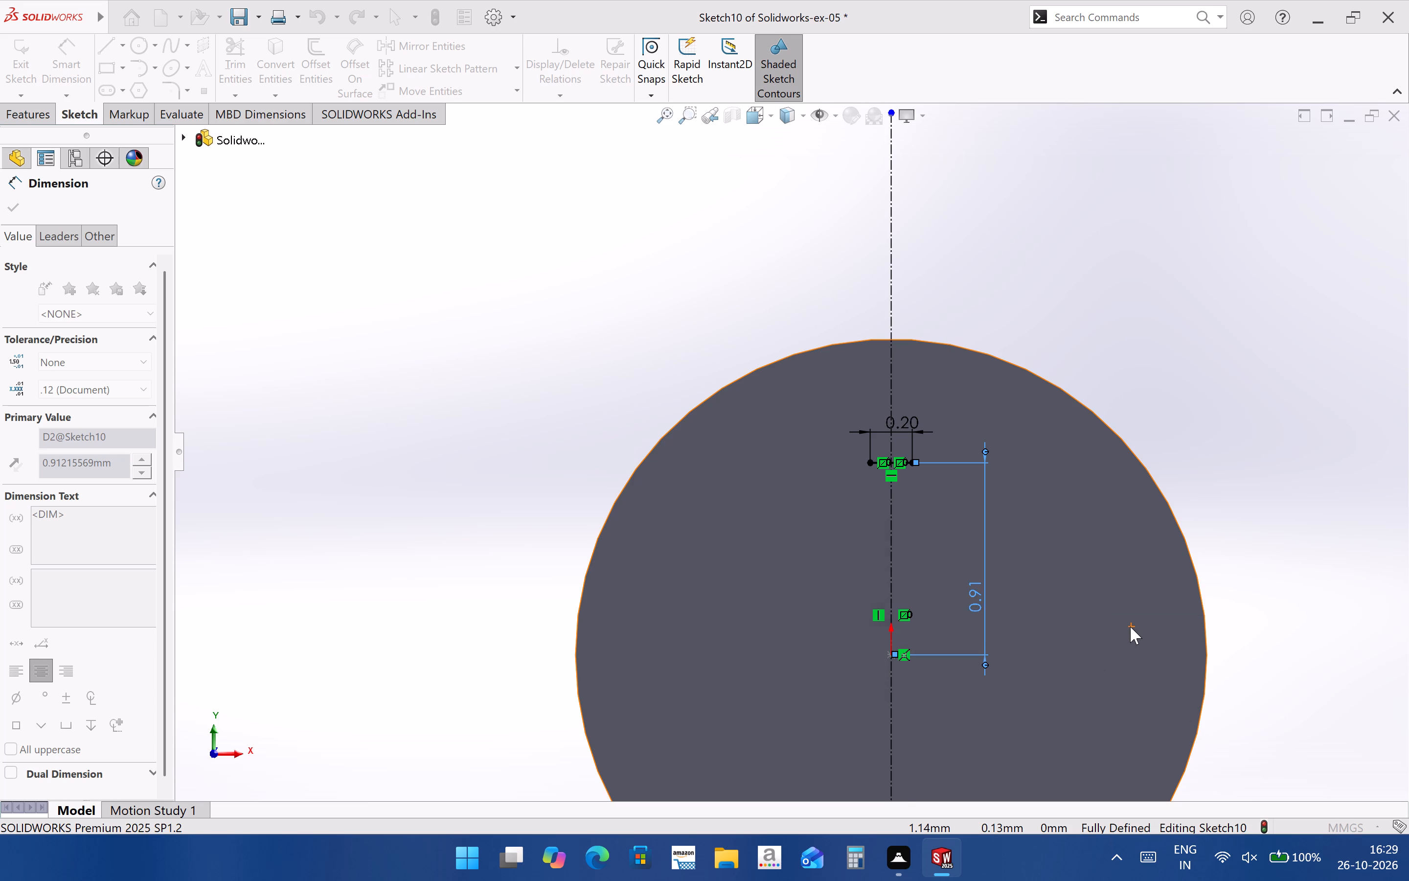
click(1287, 407)
Draw an outward-slanting line about 0.18 mm long from the short horizontal line's right endpoint up to the face's circular edge.
scroll(1058, 321, down, 3)
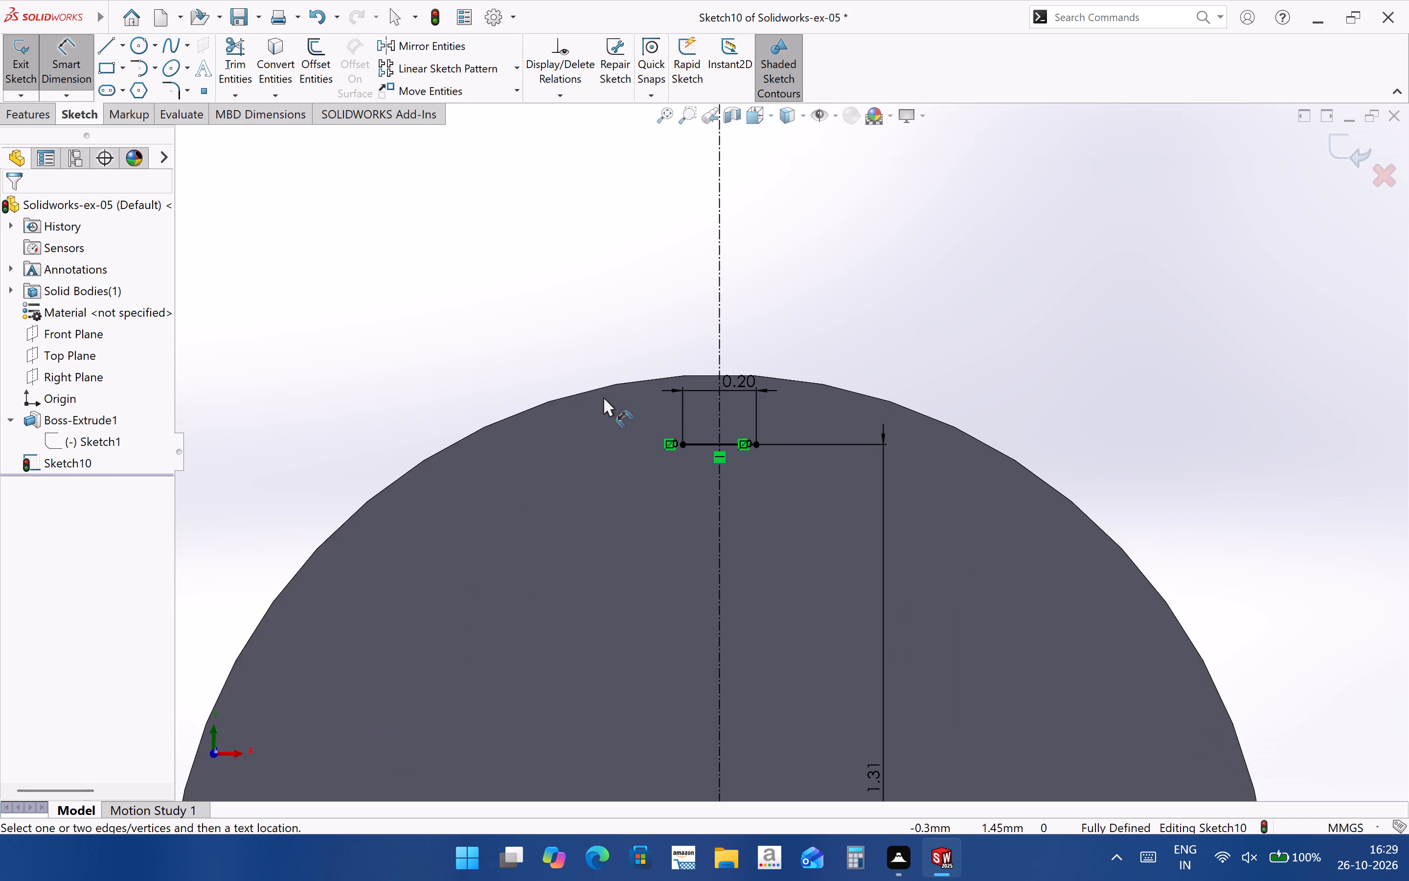
scroll(603, 399, down, 2)
scroll(914, 356, up, 2)
scroll(863, 453, down, 1)
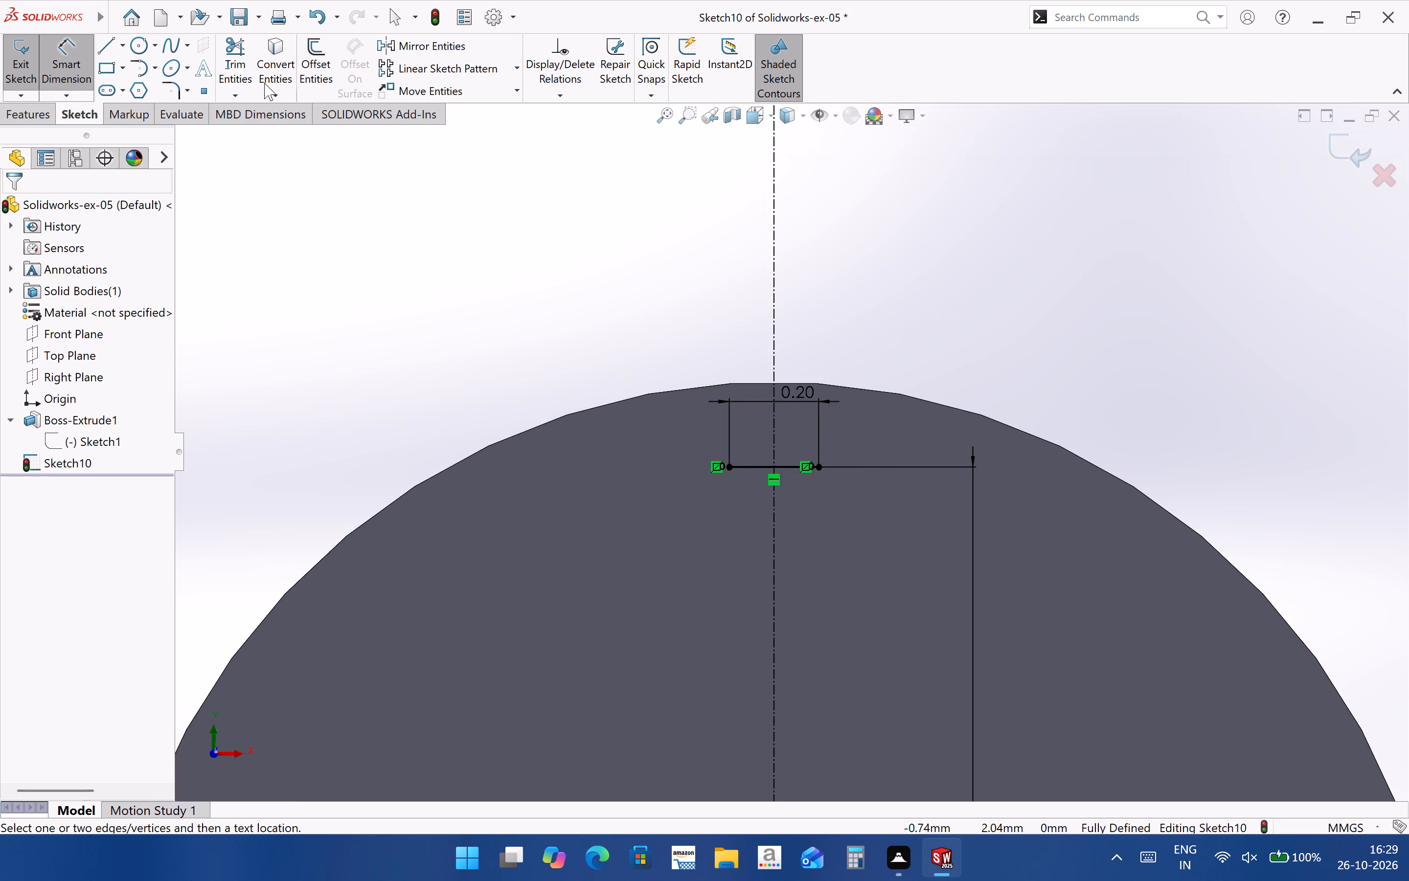
click(99, 51)
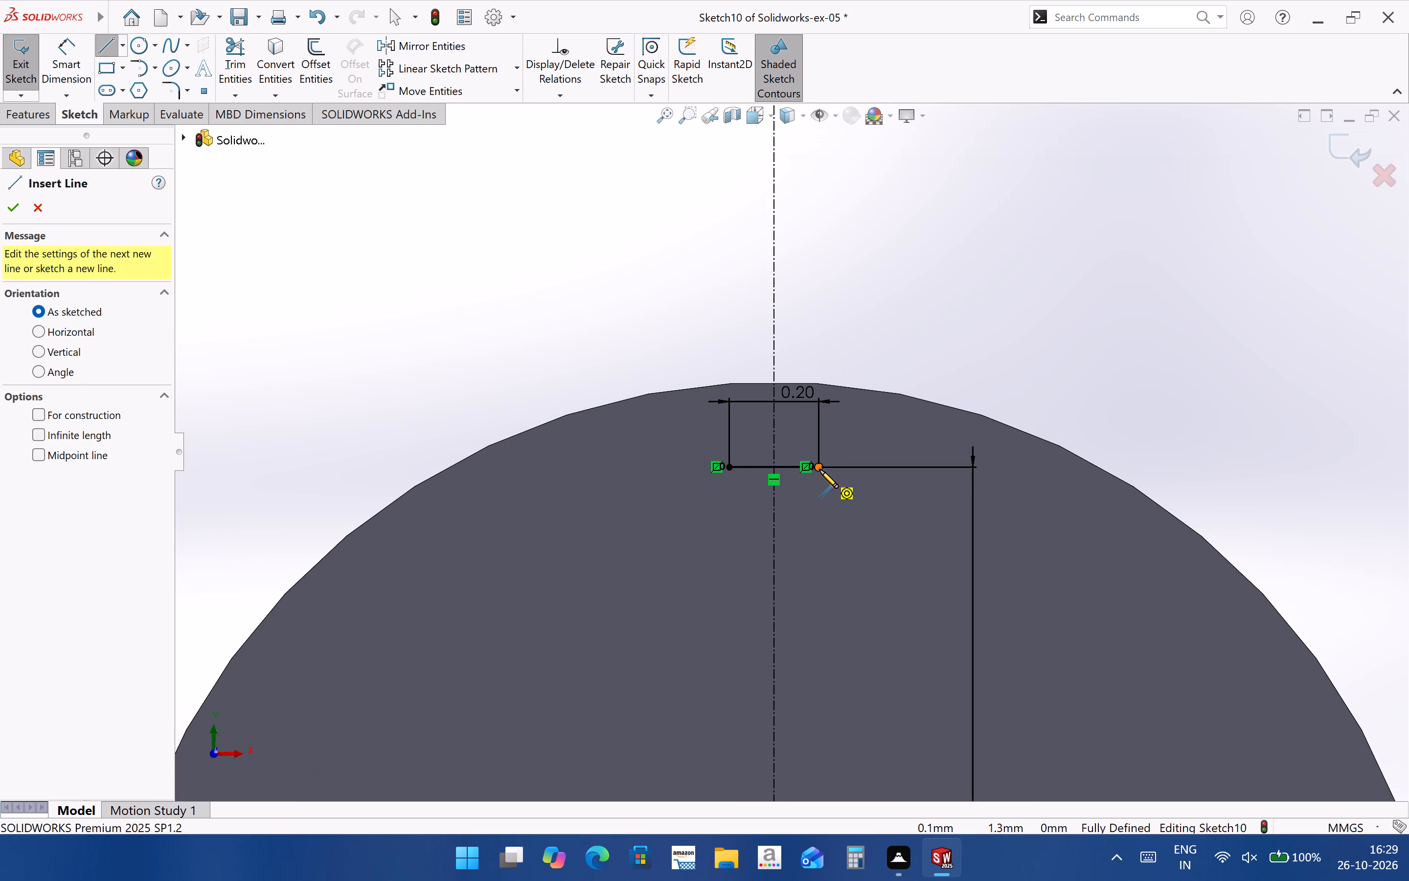
click(819, 469)
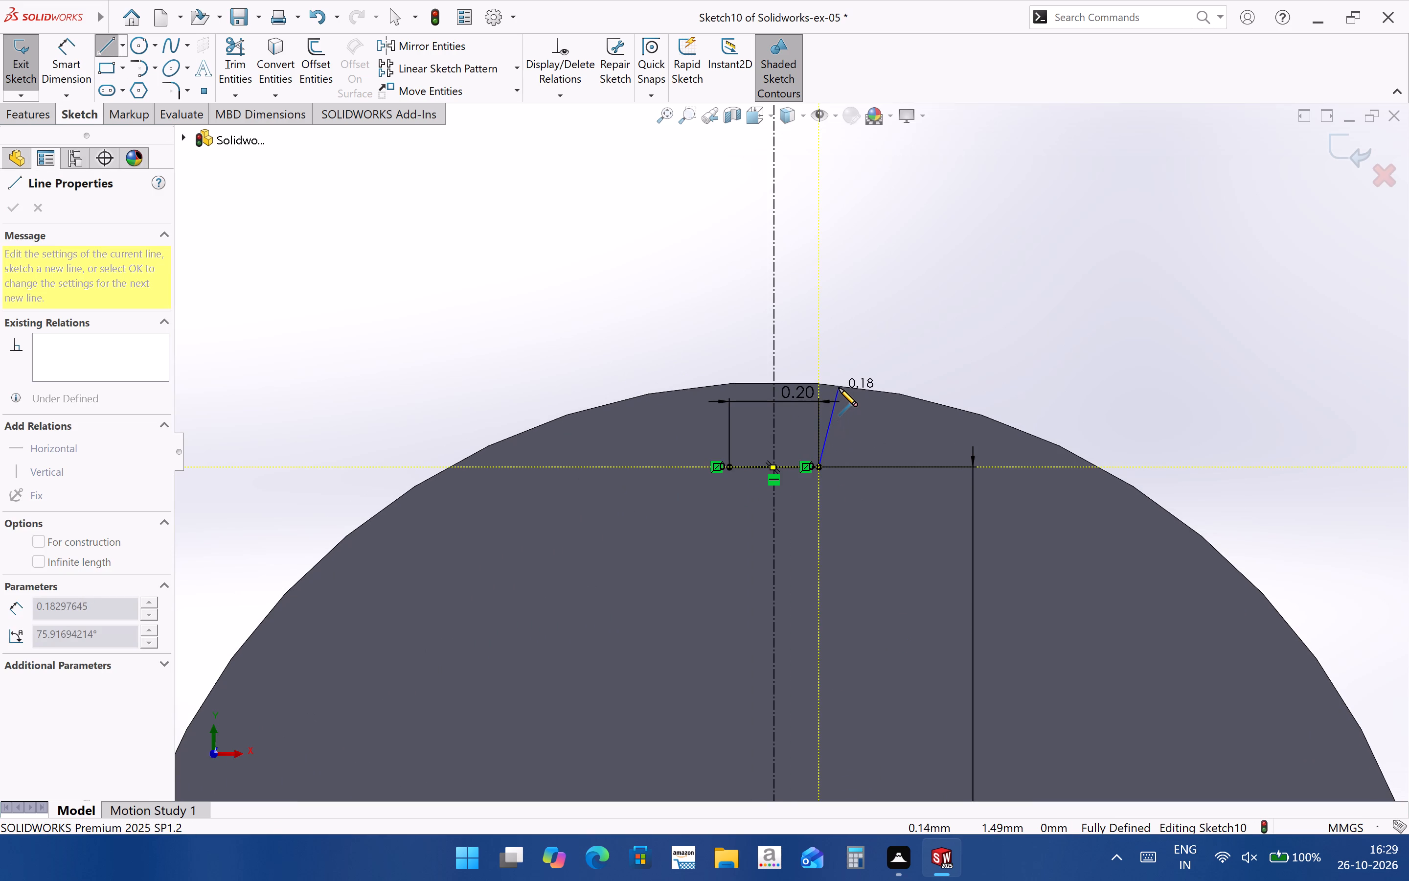
click(839, 386)
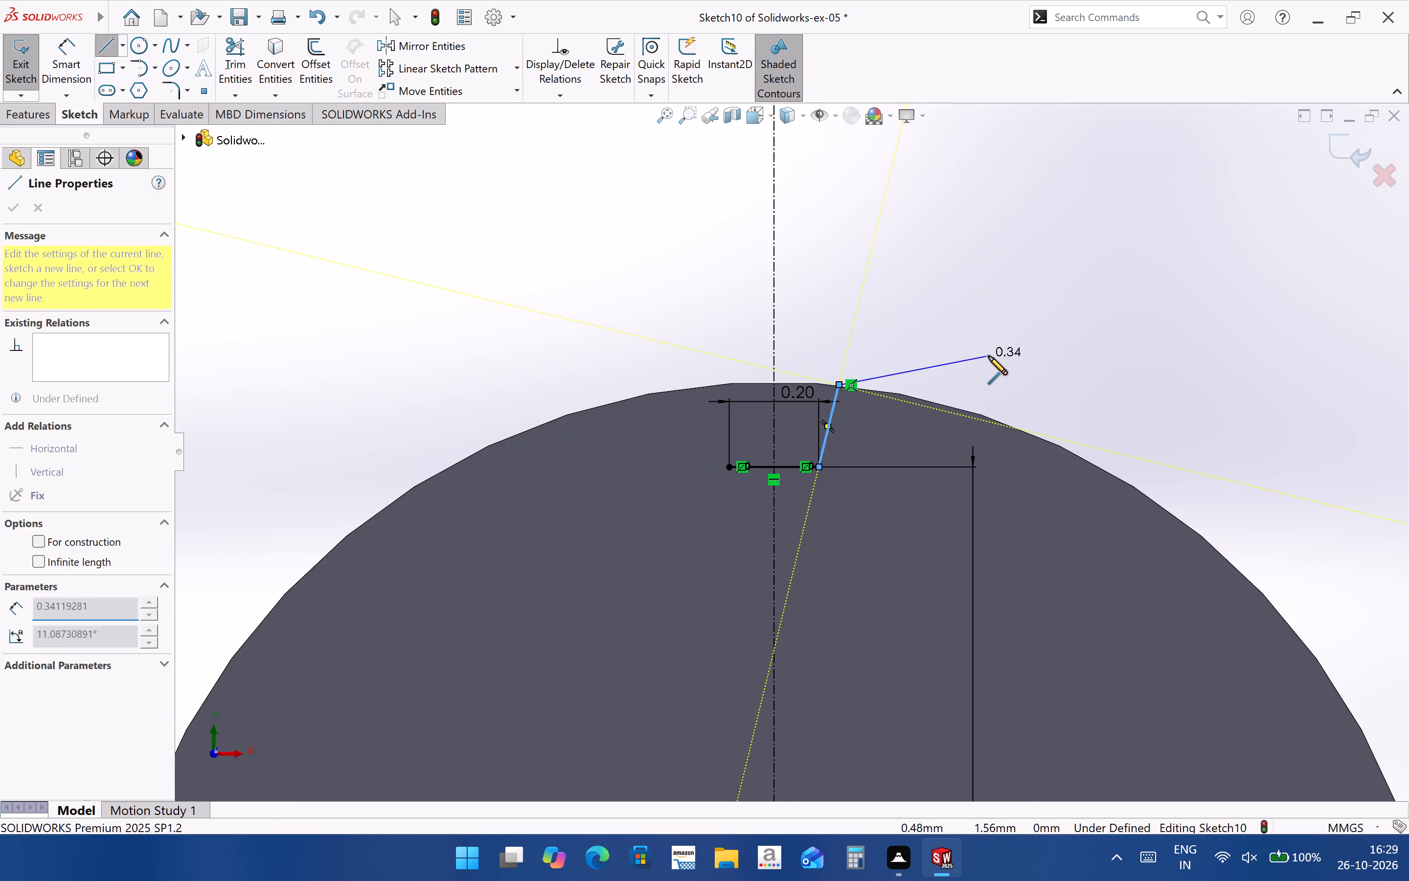
key(Escape)
Dimension the angle between the slanted line and the short horizontal line, setting it to 100°.
scroll(796, 427, down, 3)
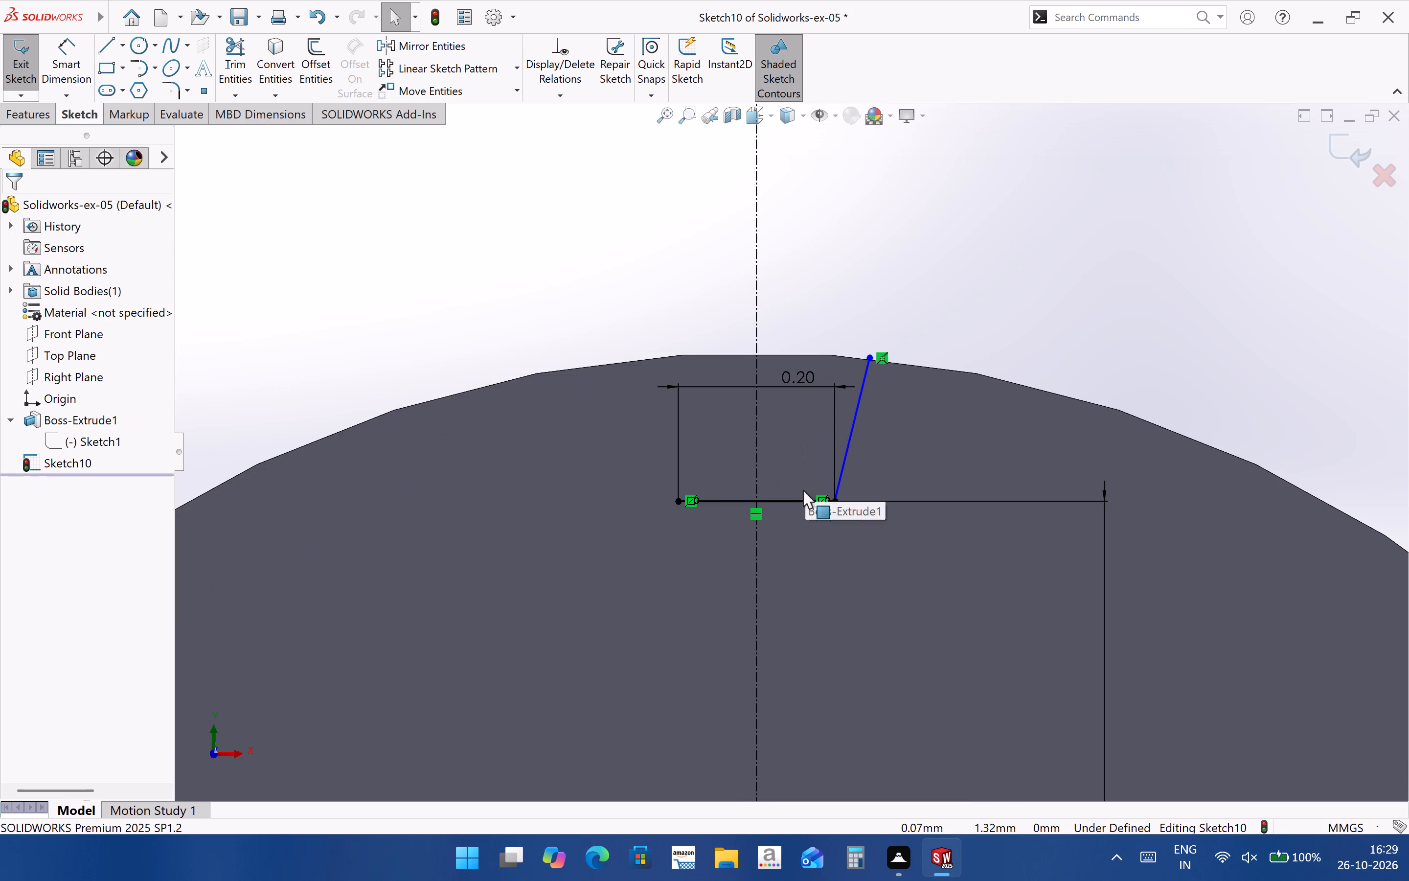
click(76, 46)
click(854, 430)
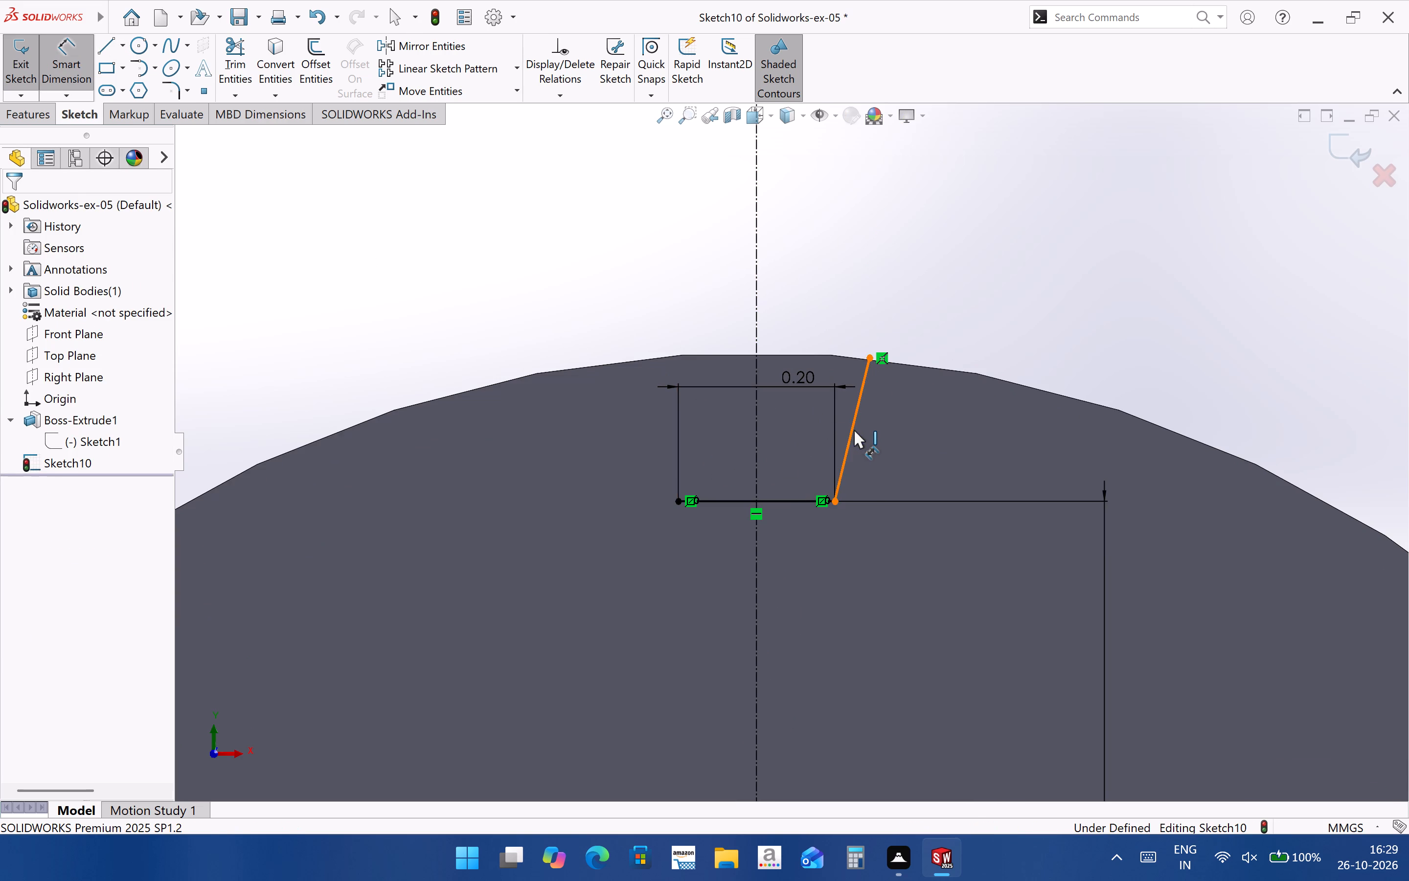
ctrl+click(802, 500)
click(812, 455)
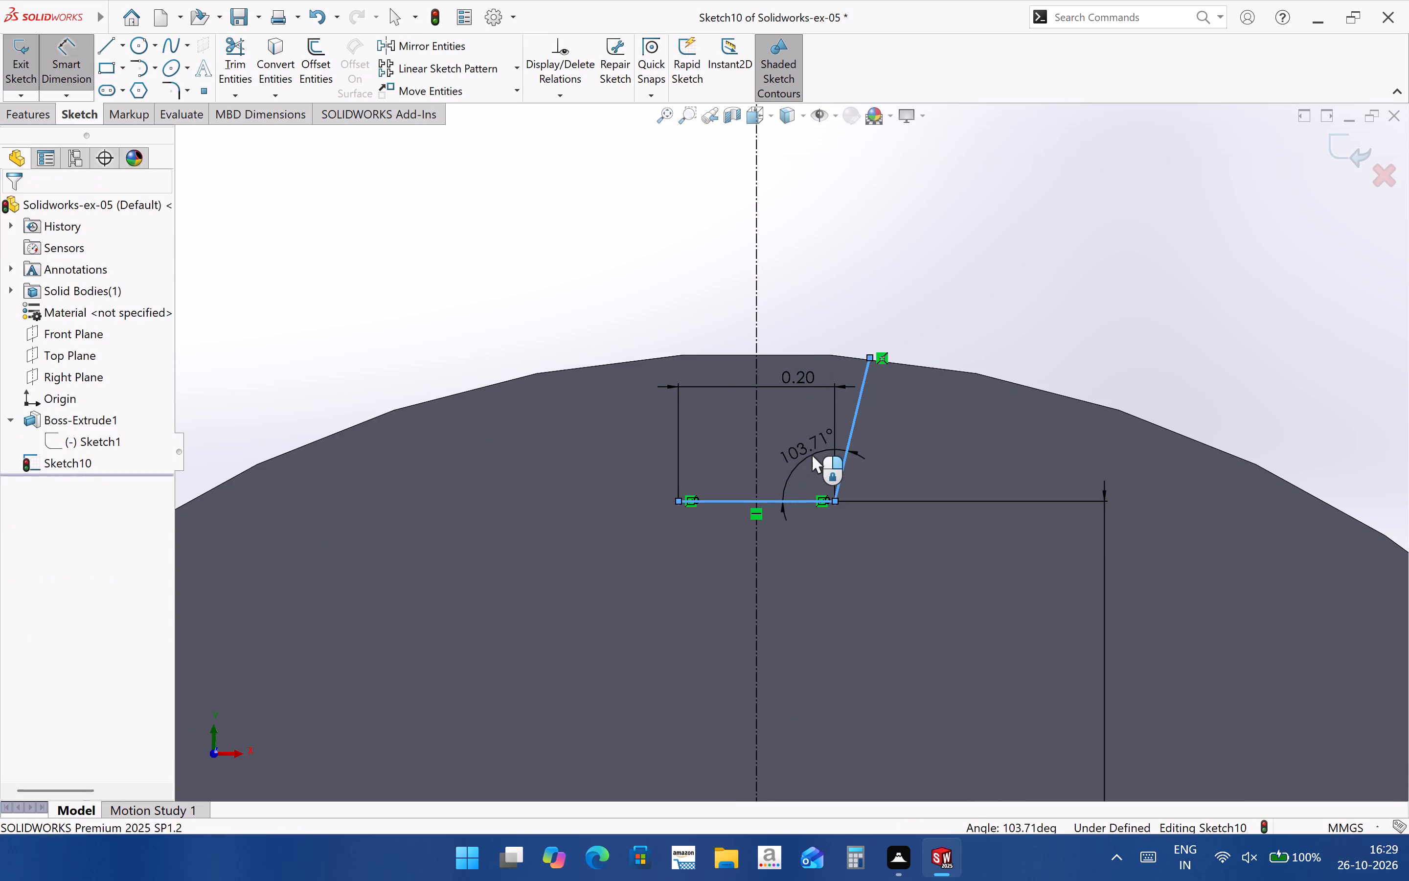
text(100)
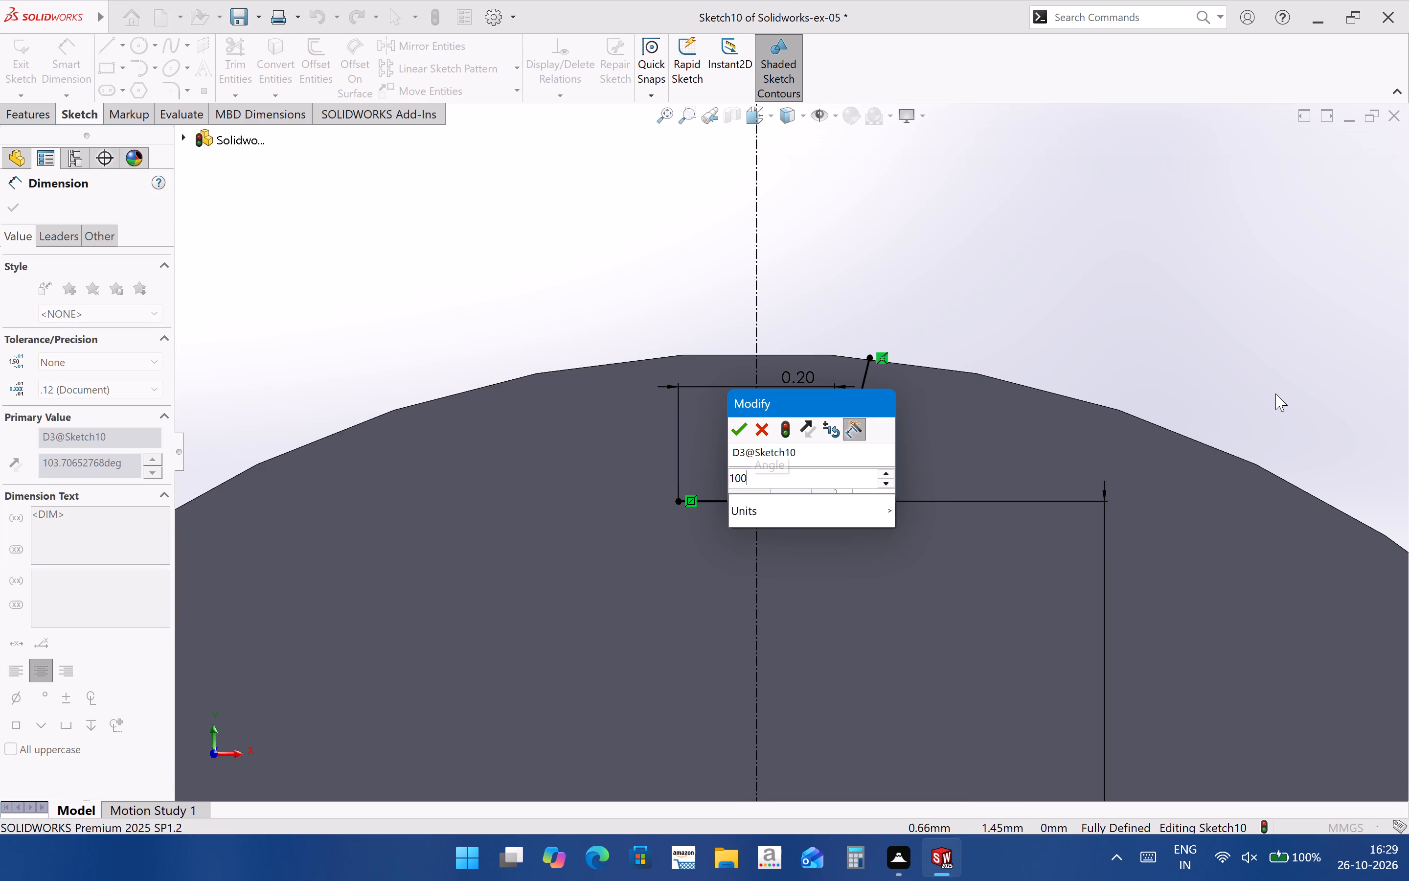
key(Return)
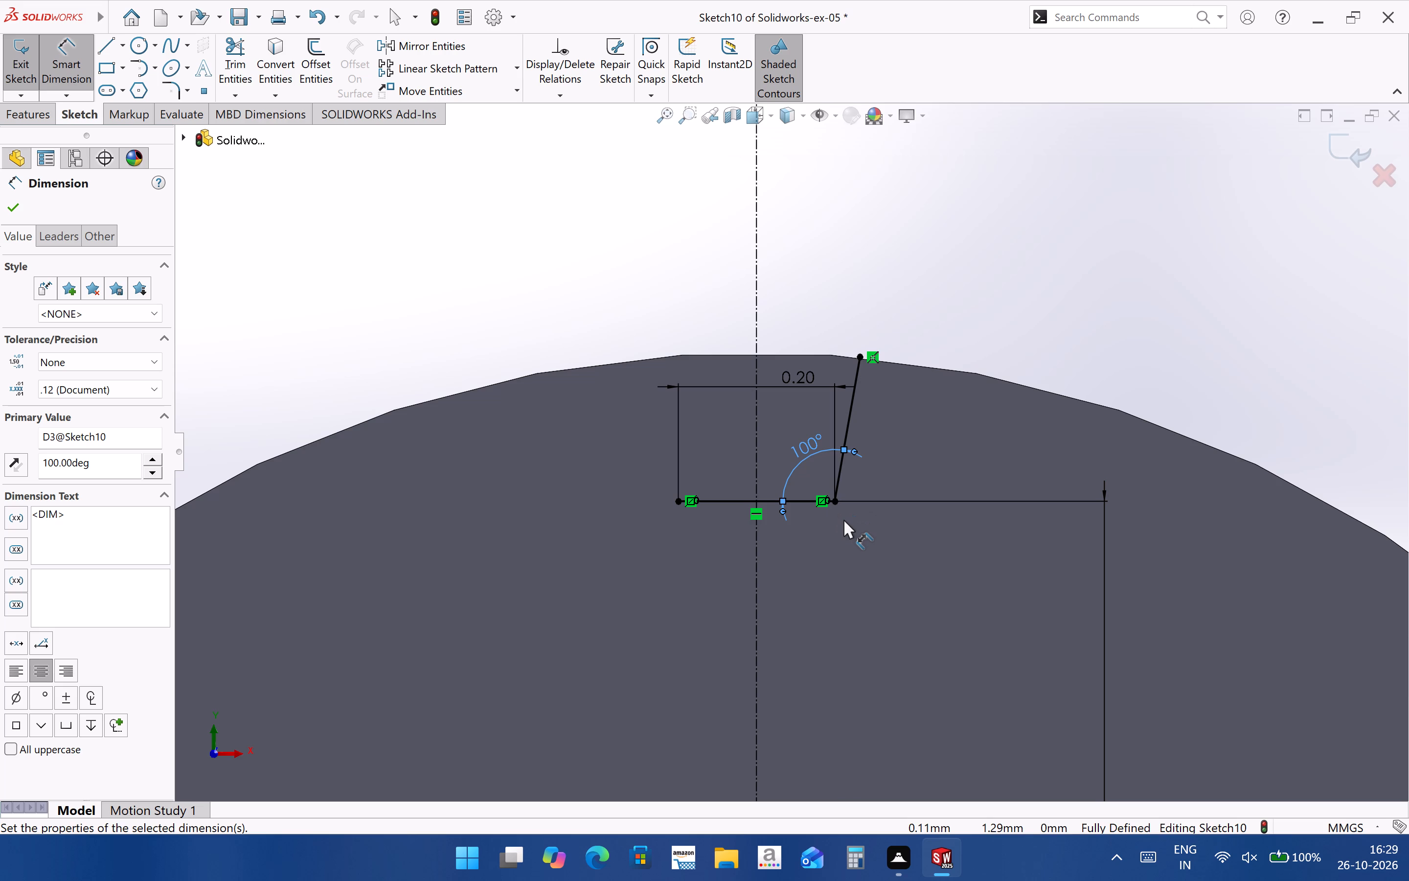
Mirror only the slanted line about the vertical centerline, keeping the original, to form the notch's other side.
click(398, 43)
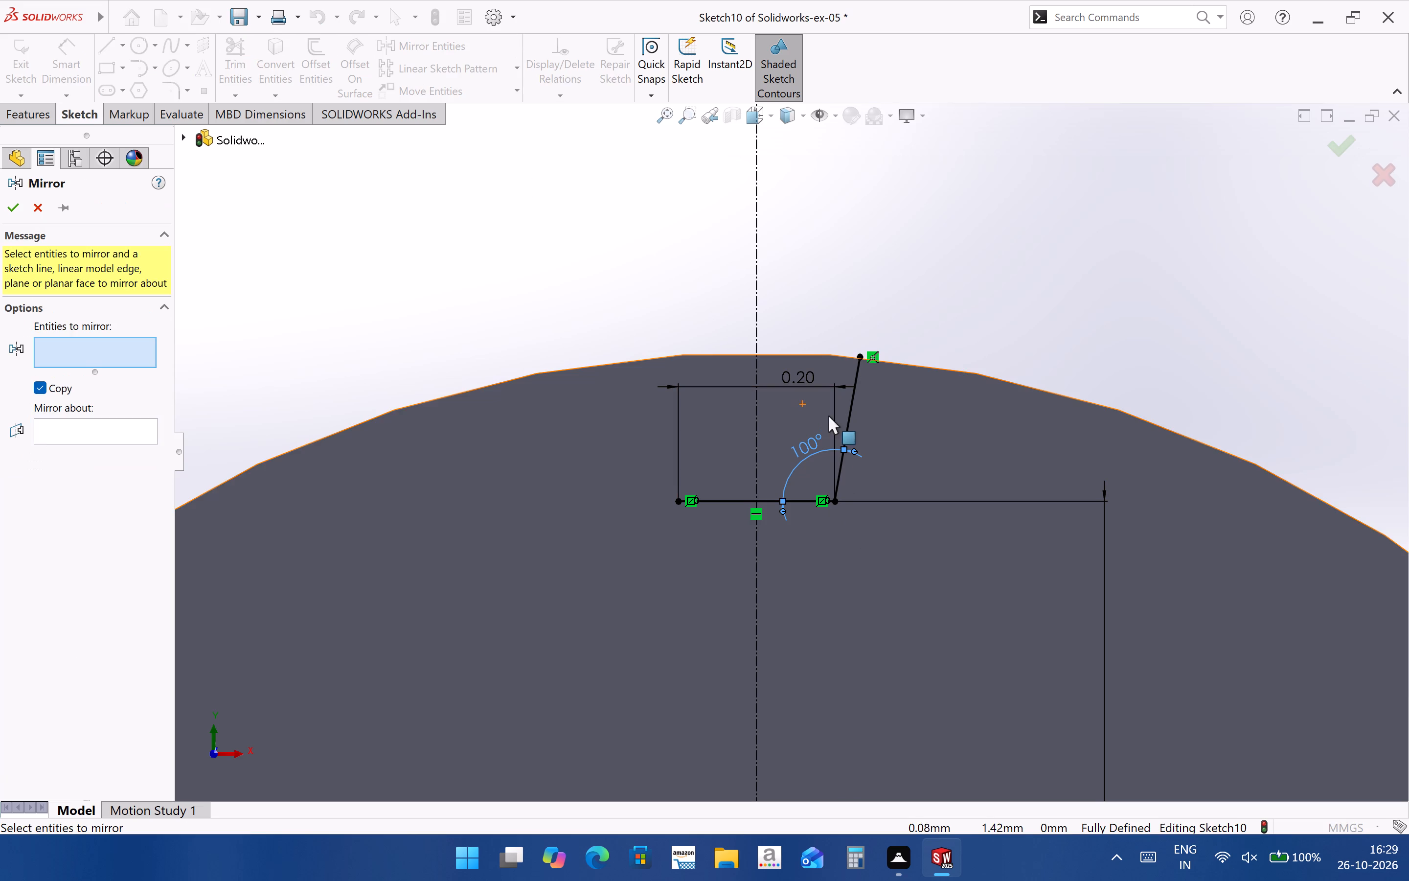
click(849, 416)
click(756, 434)
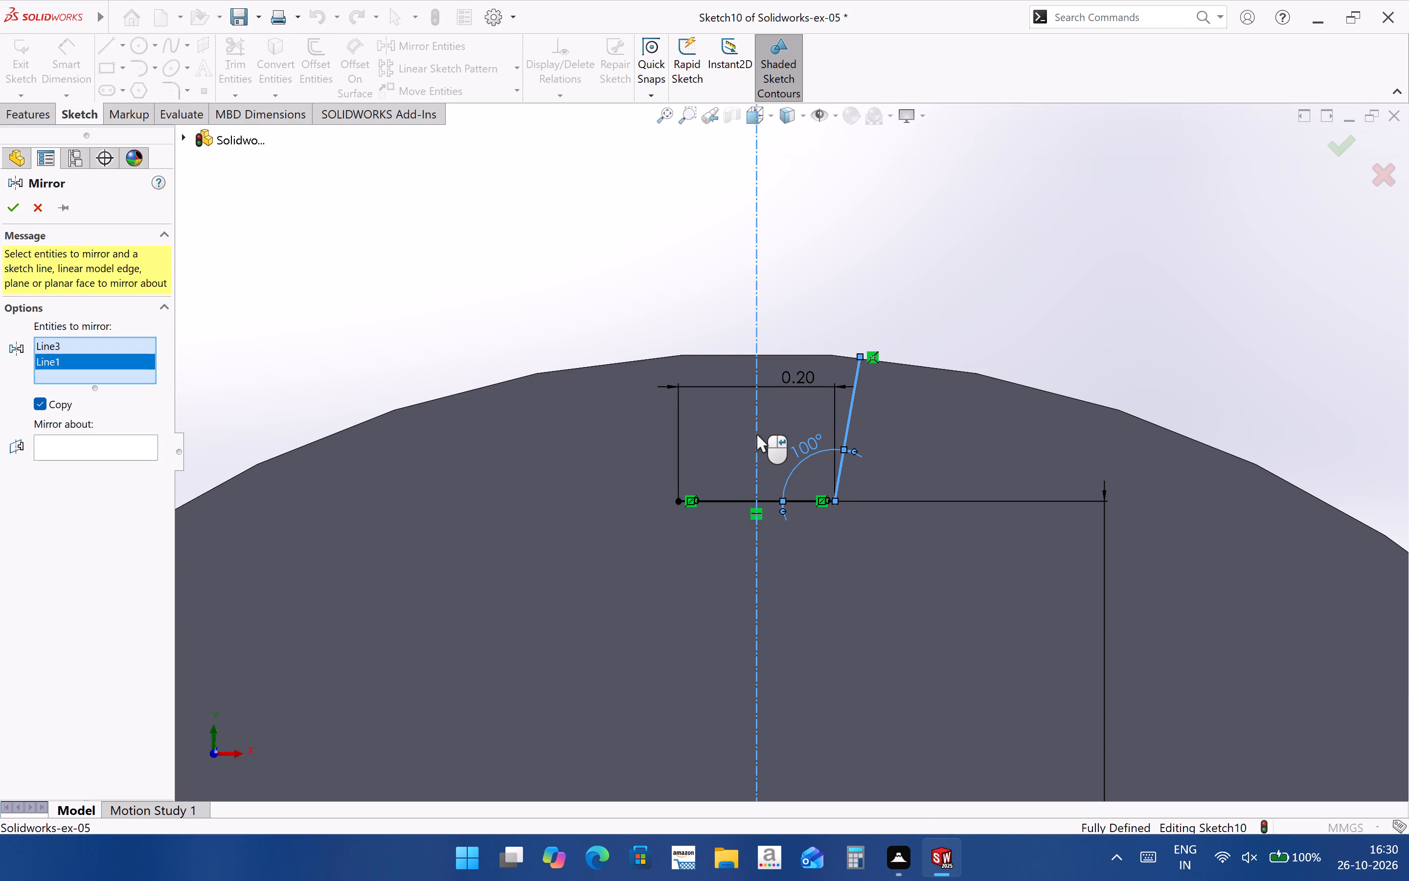
click(110, 354)
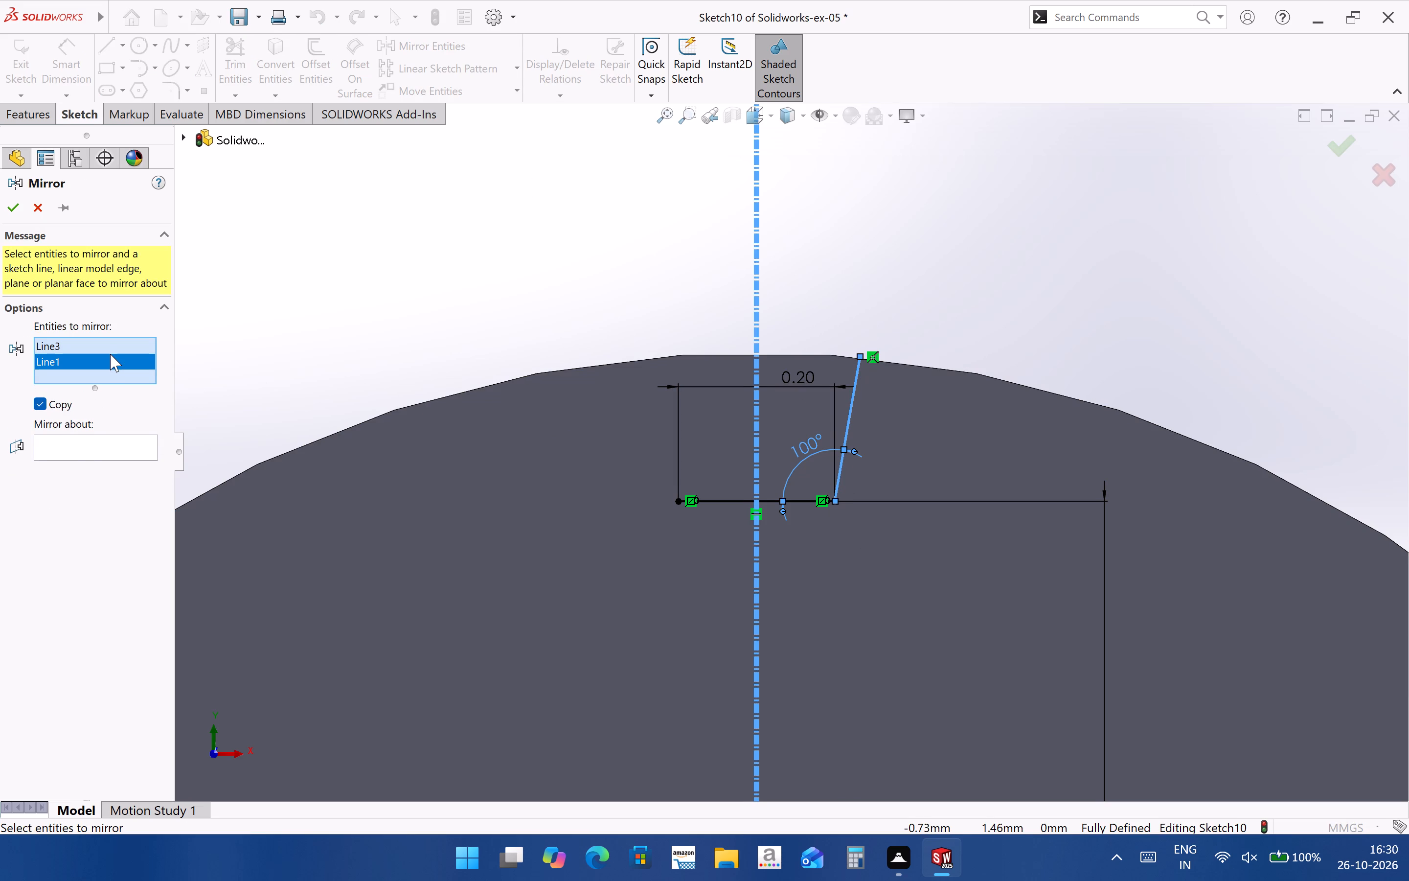
key(Delete)
click(116, 431)
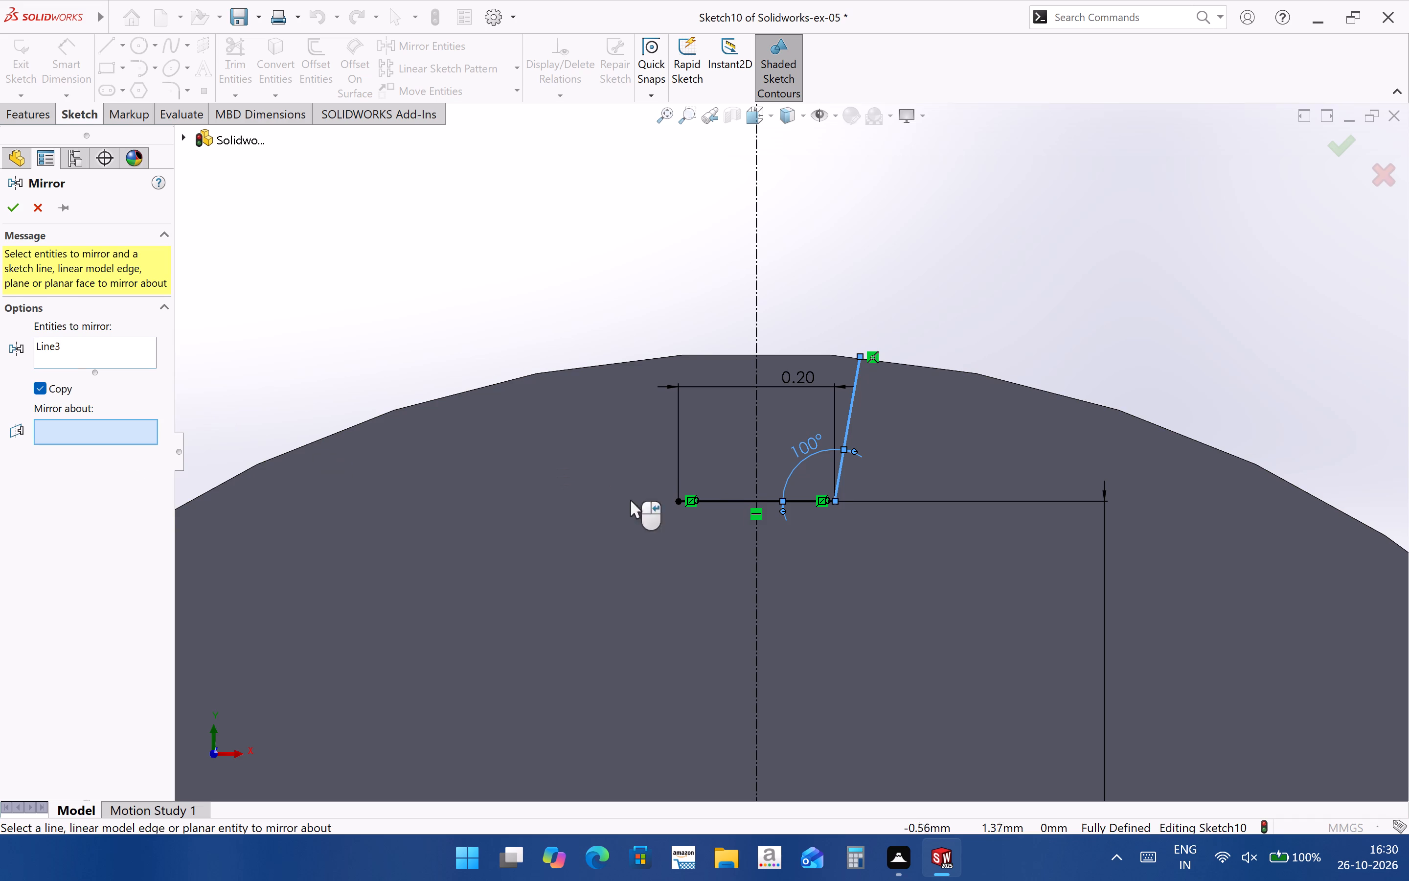
click(755, 452)
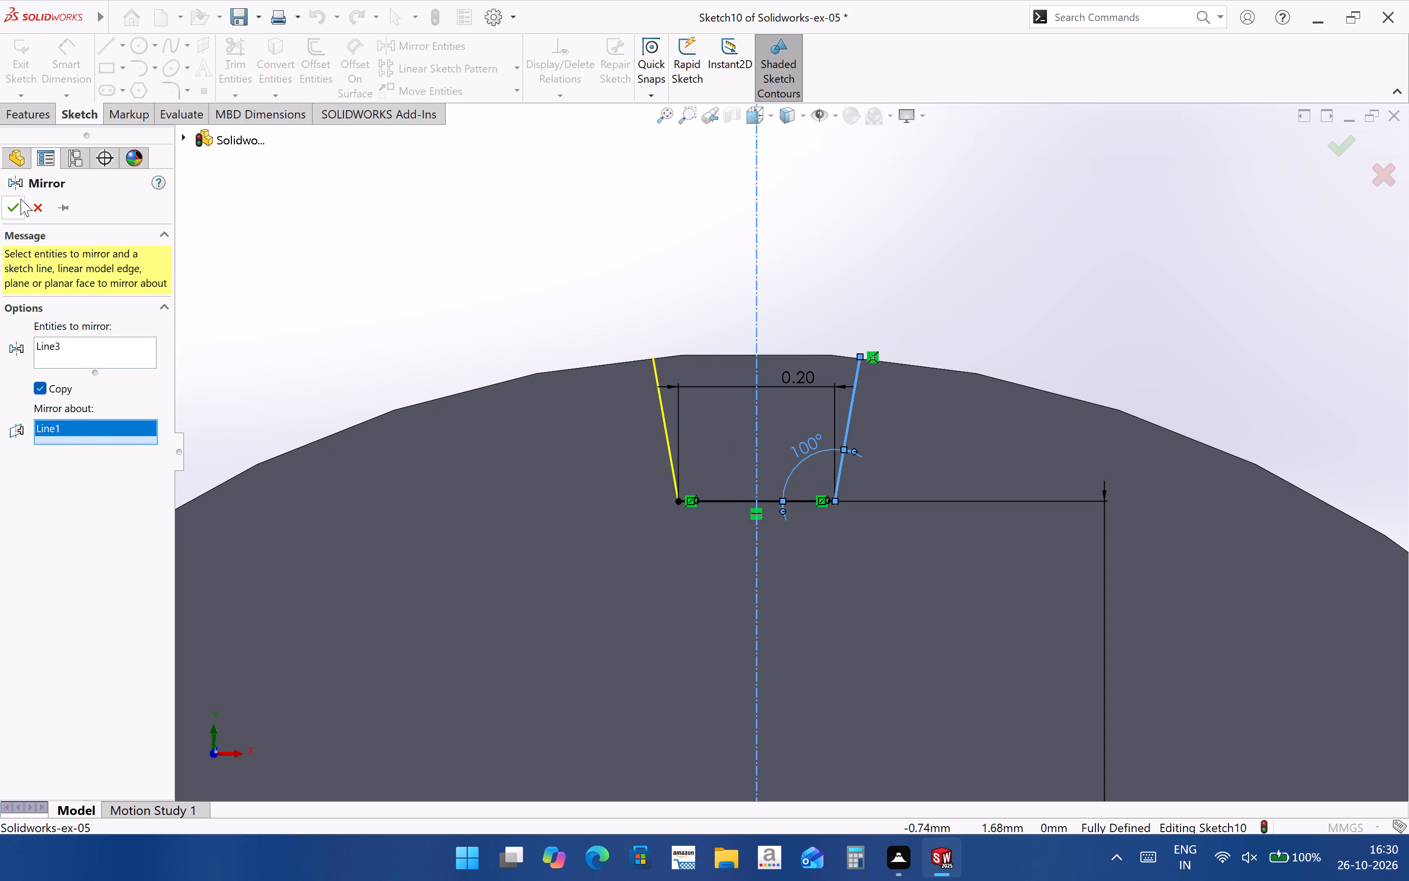
click(19, 200)
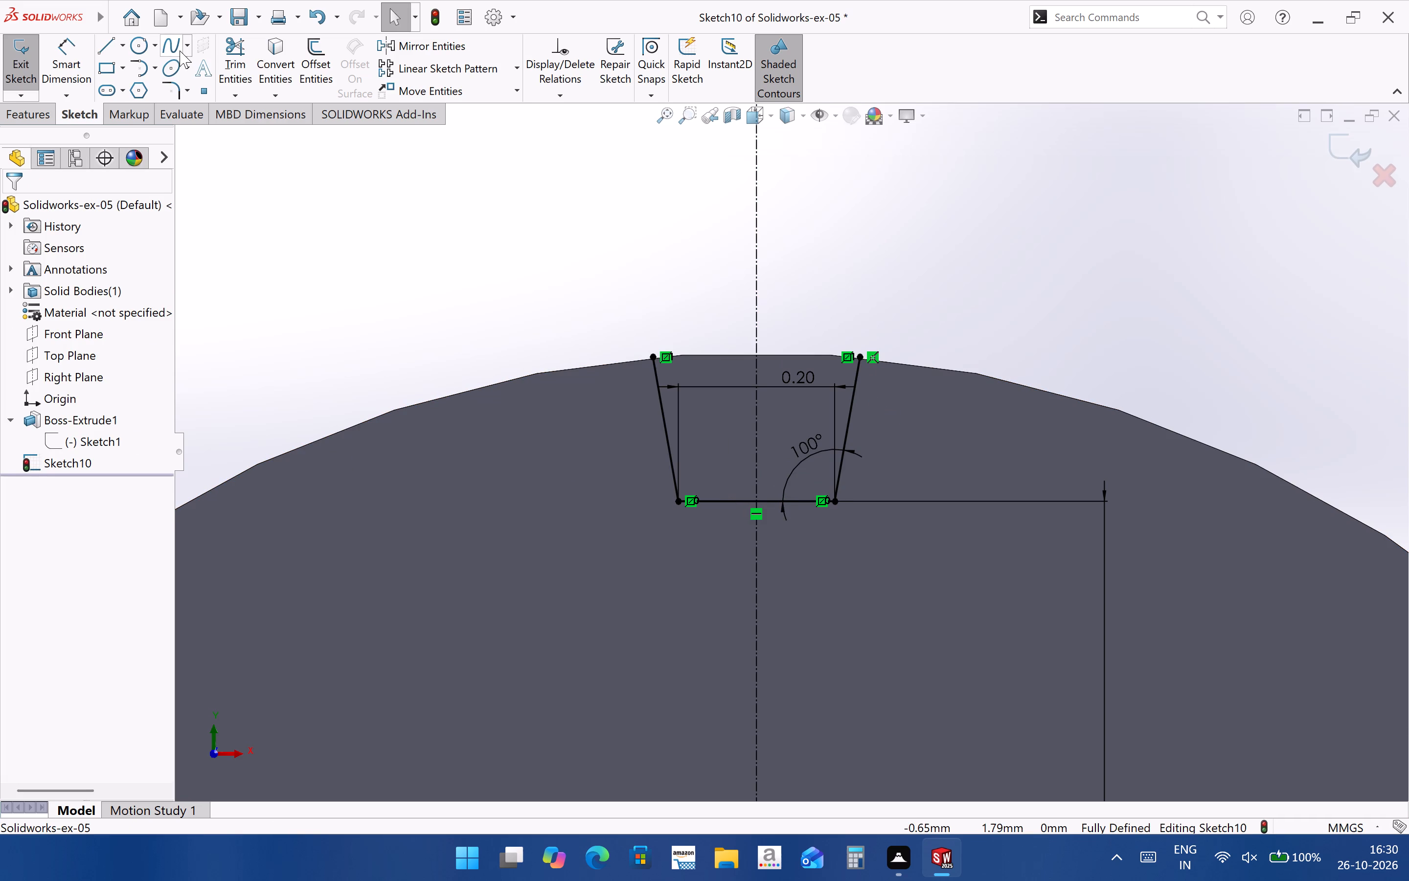
Close the notch's top with a tangent arc of about 0.76 mm radius between the slanted lines' upper endpoints, and exit the sketch.
click(137, 74)
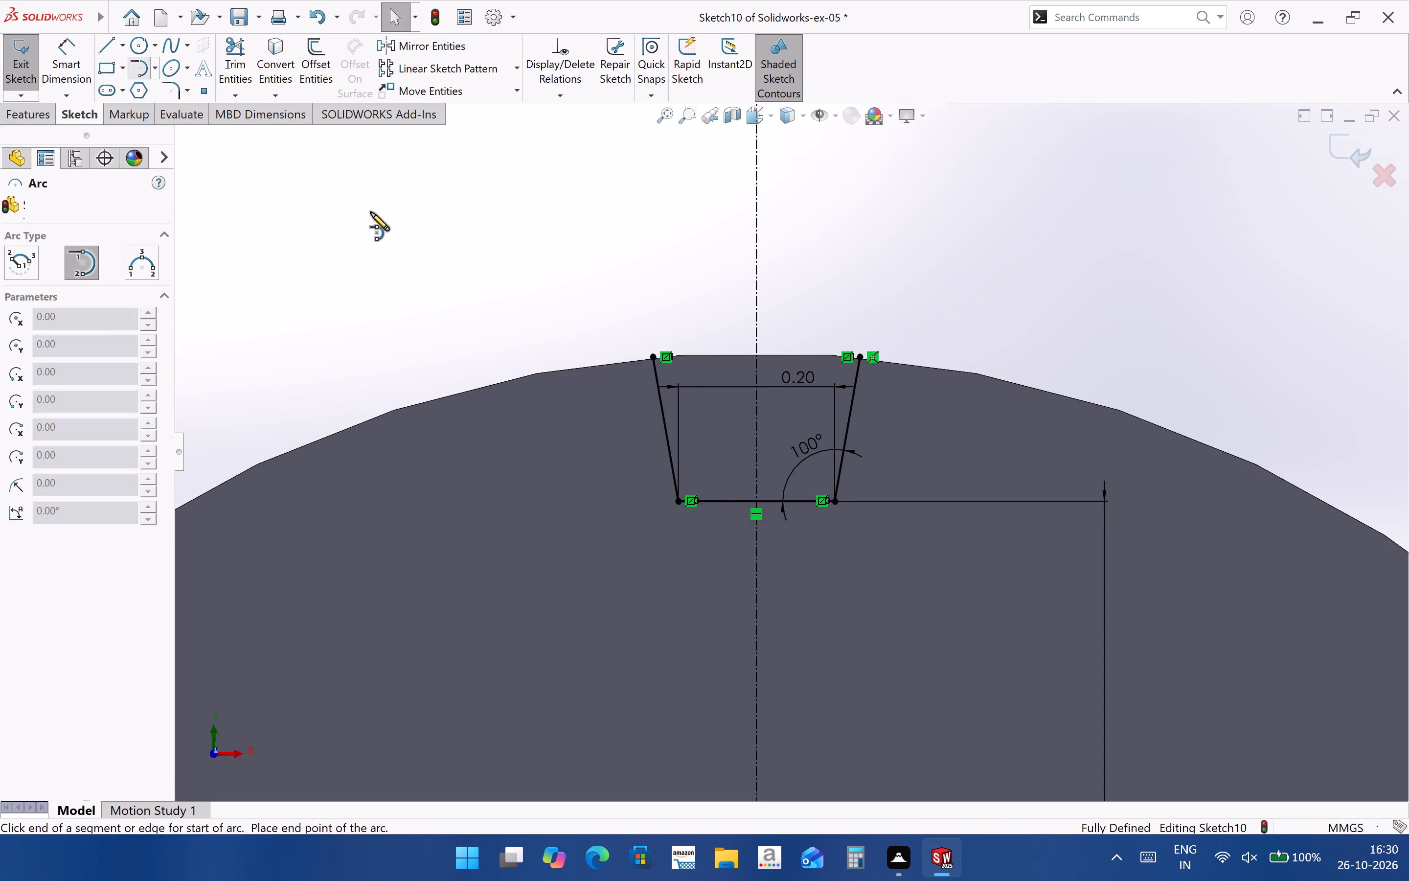
click(653, 359)
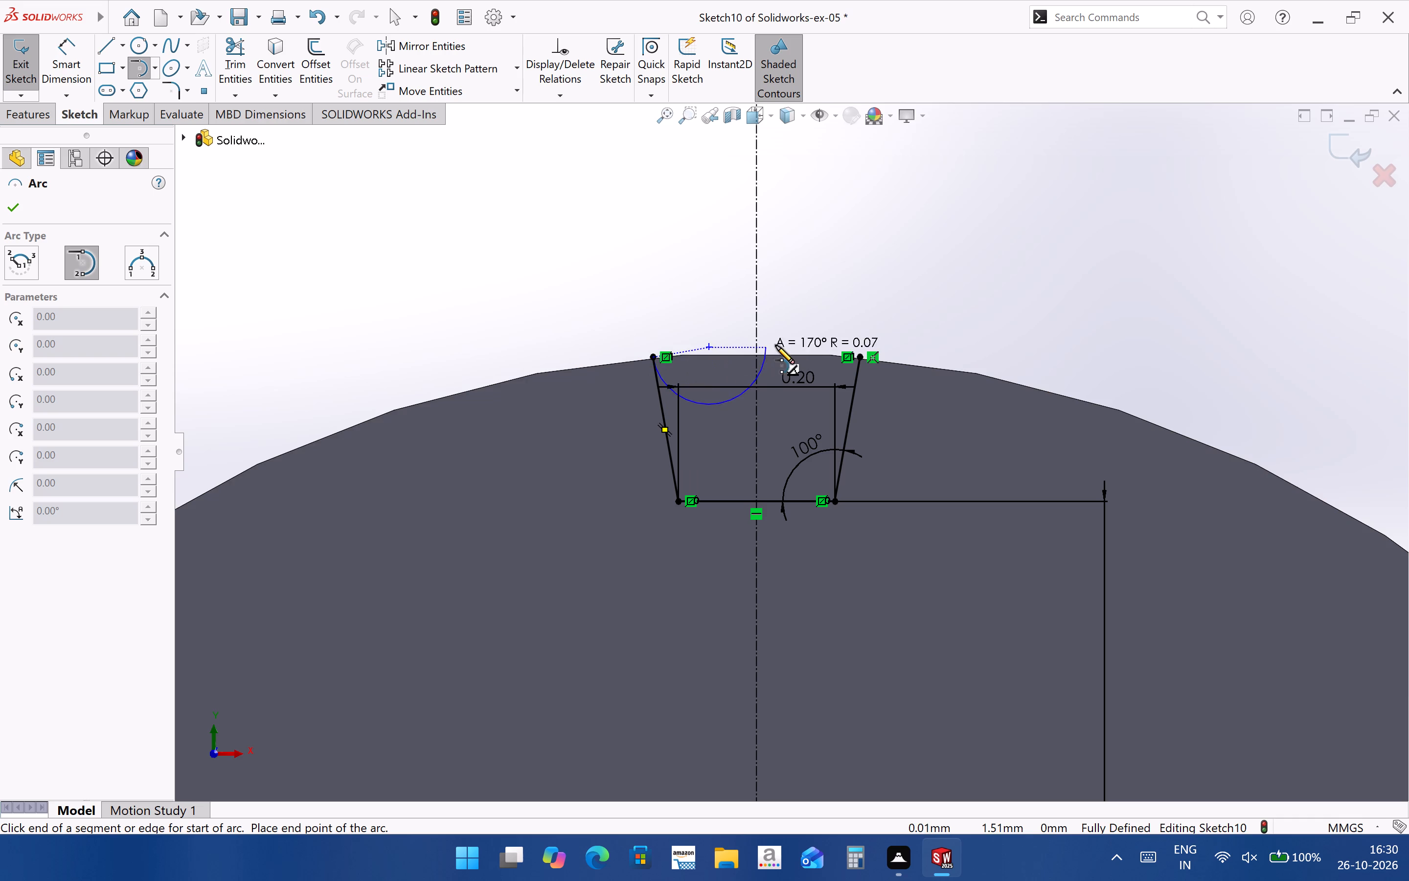
click(860, 357)
scroll(984, 421, up, 4)
scroll(889, 491, up, 2)
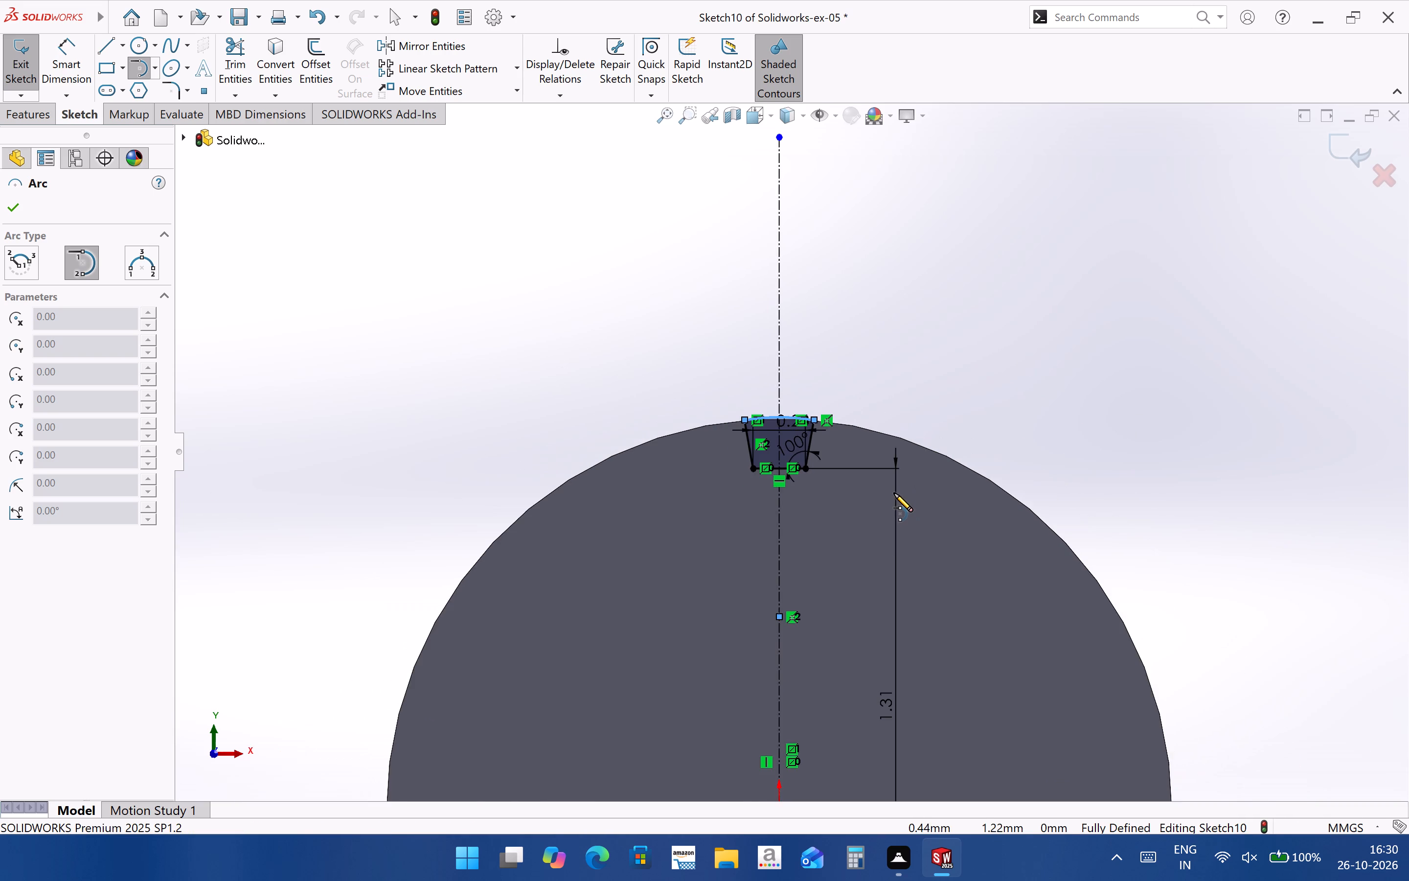
scroll(886, 539, down, 2)
middle_drag(759, 507, 775, 530)
click(1343, 153)
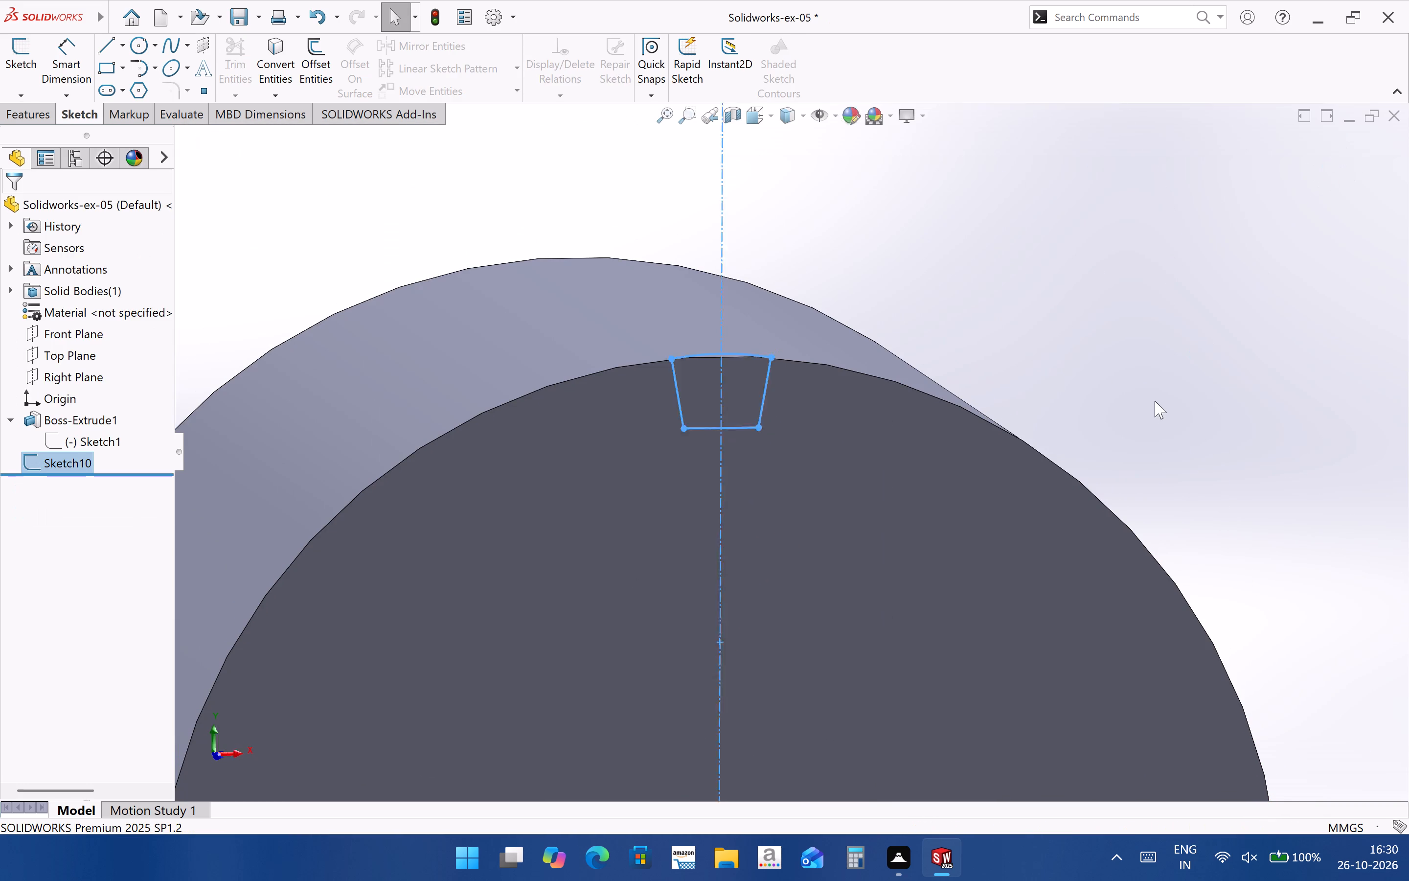
Start a sketch on the Top Plane and draw a 3 mm horizontal centerline between the midpoints of the cylinder's two side edges.
scroll(1178, 495, up, 3)
scroll(853, 365, up, 3)
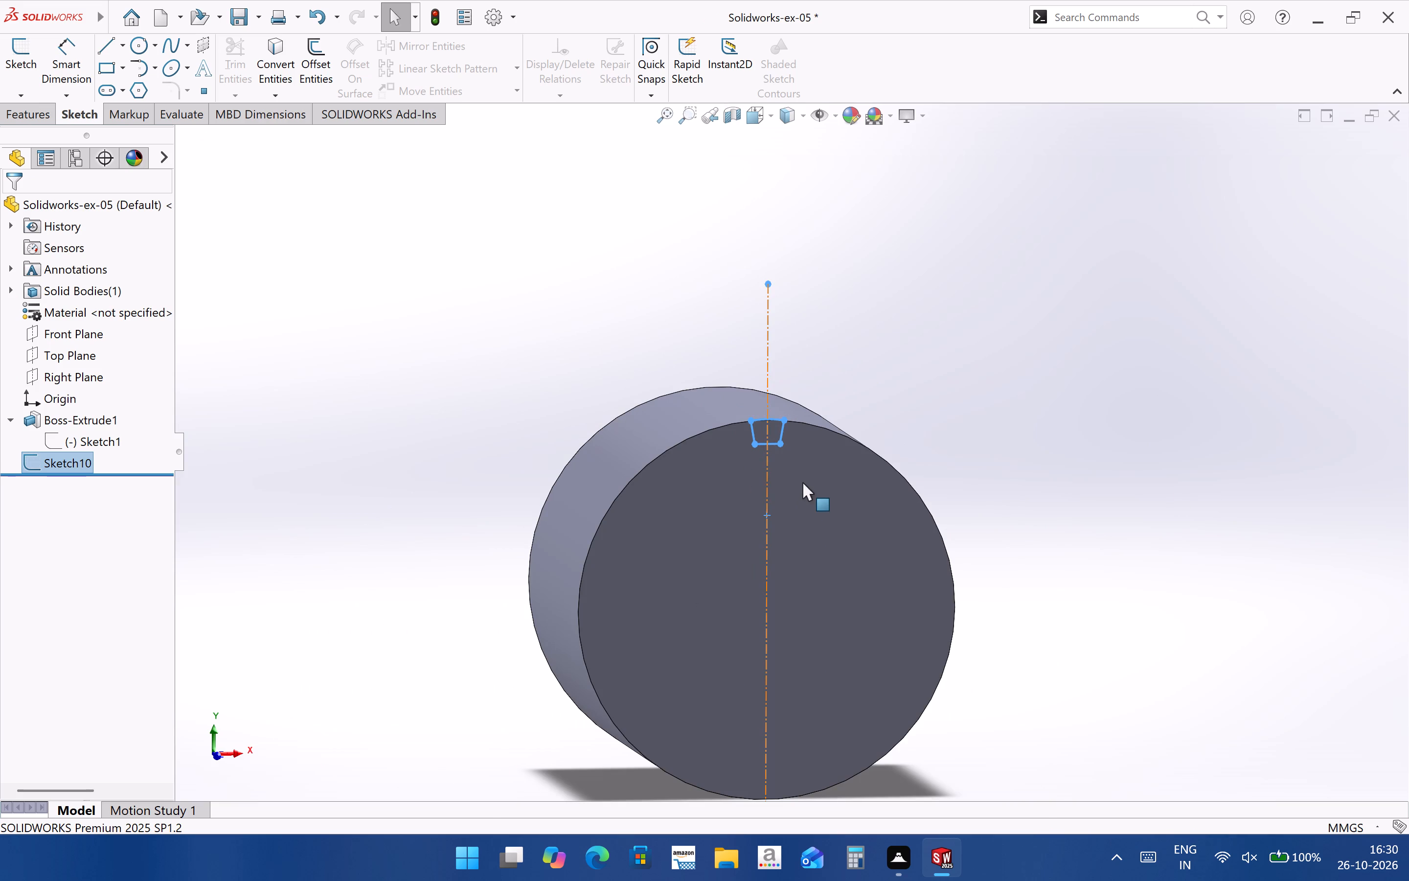
scroll(850, 491, down, 8)
middle_drag(729, 416, 629, 528)
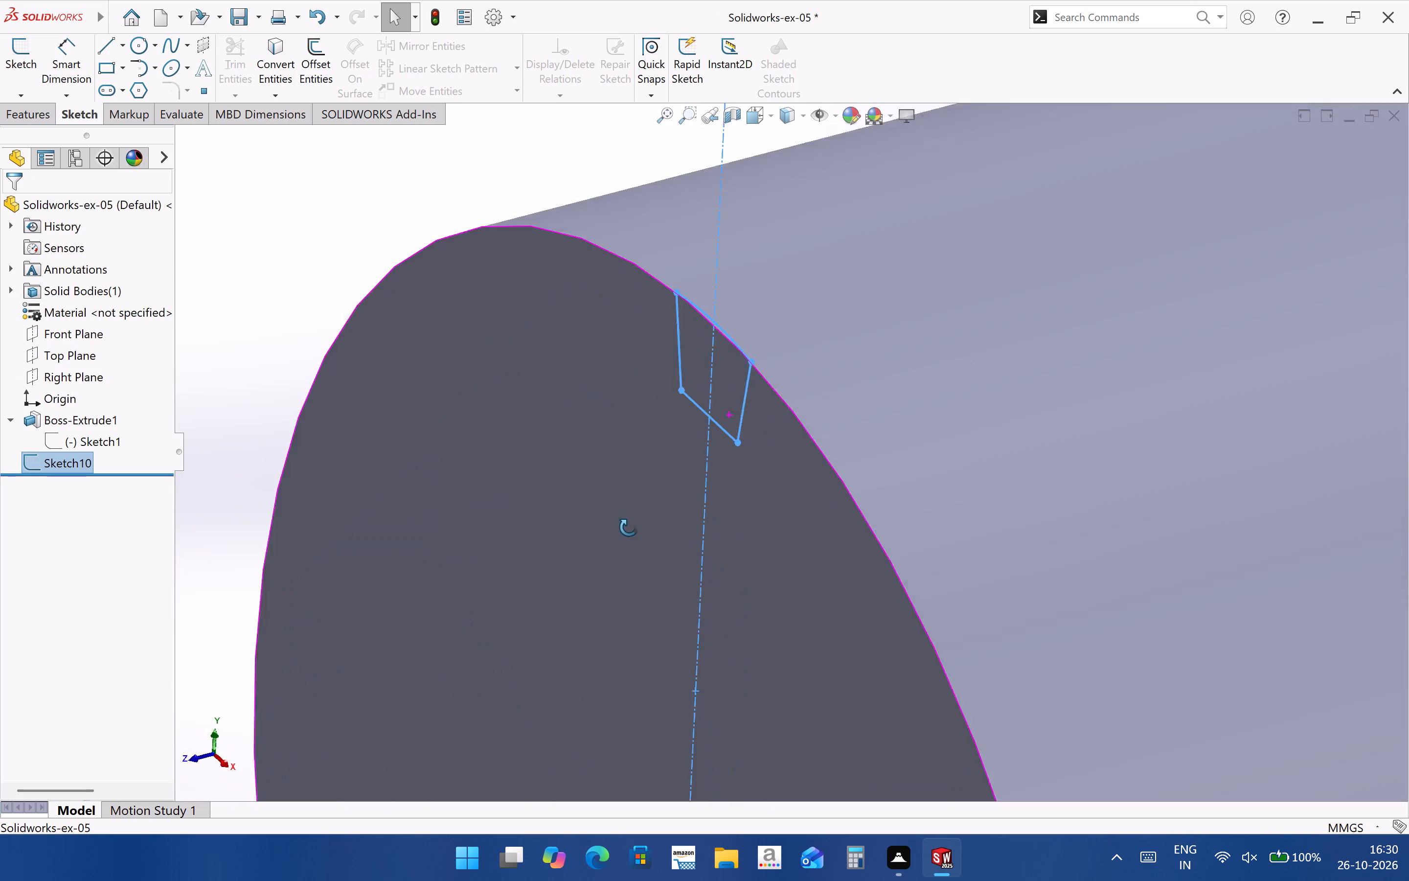
middle_drag(629, 528, 678, 510)
scroll(724, 425, up, 3)
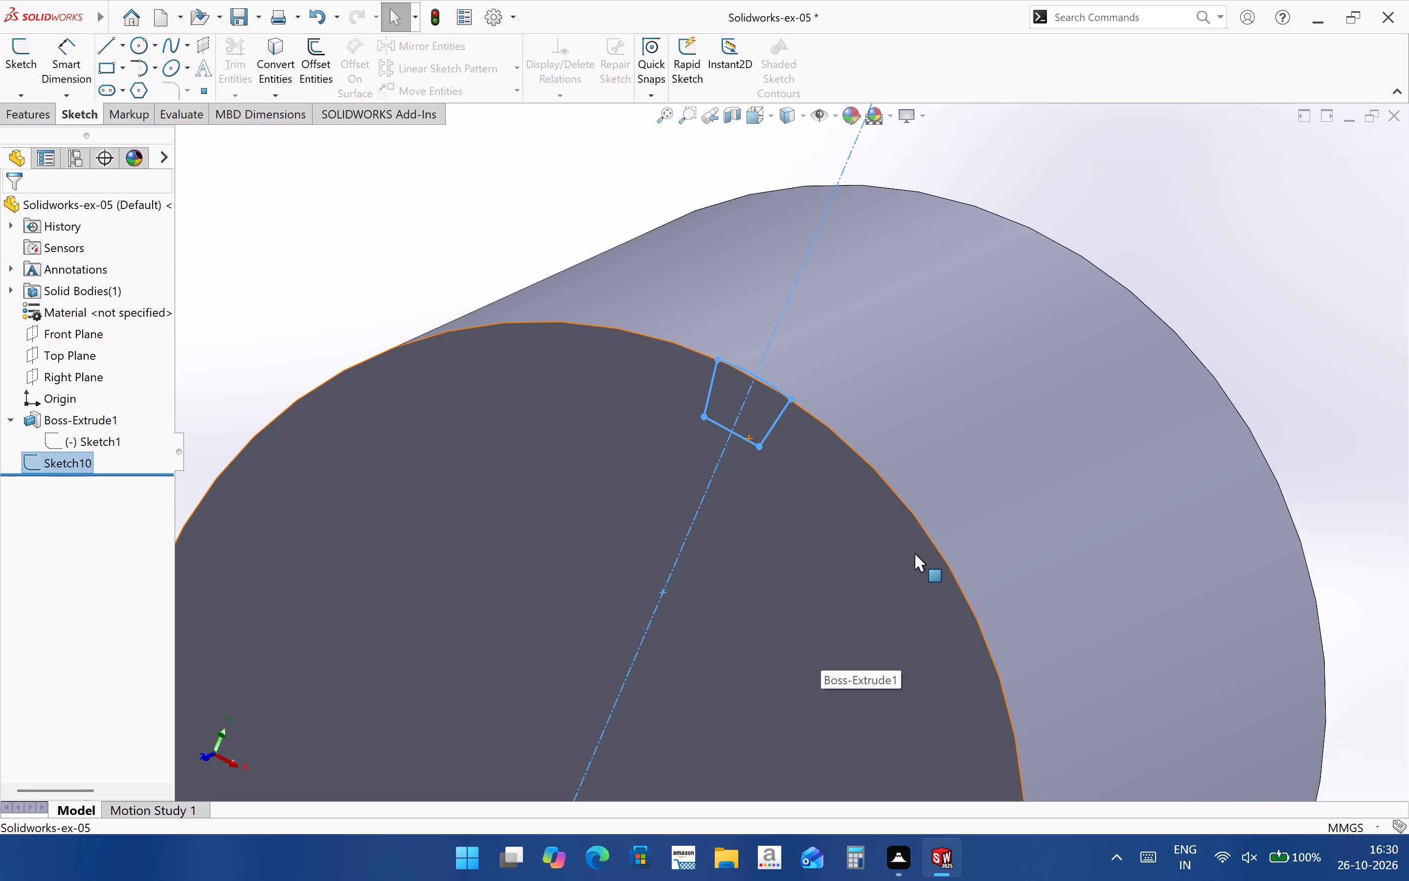
scroll(965, 409, up, 4)
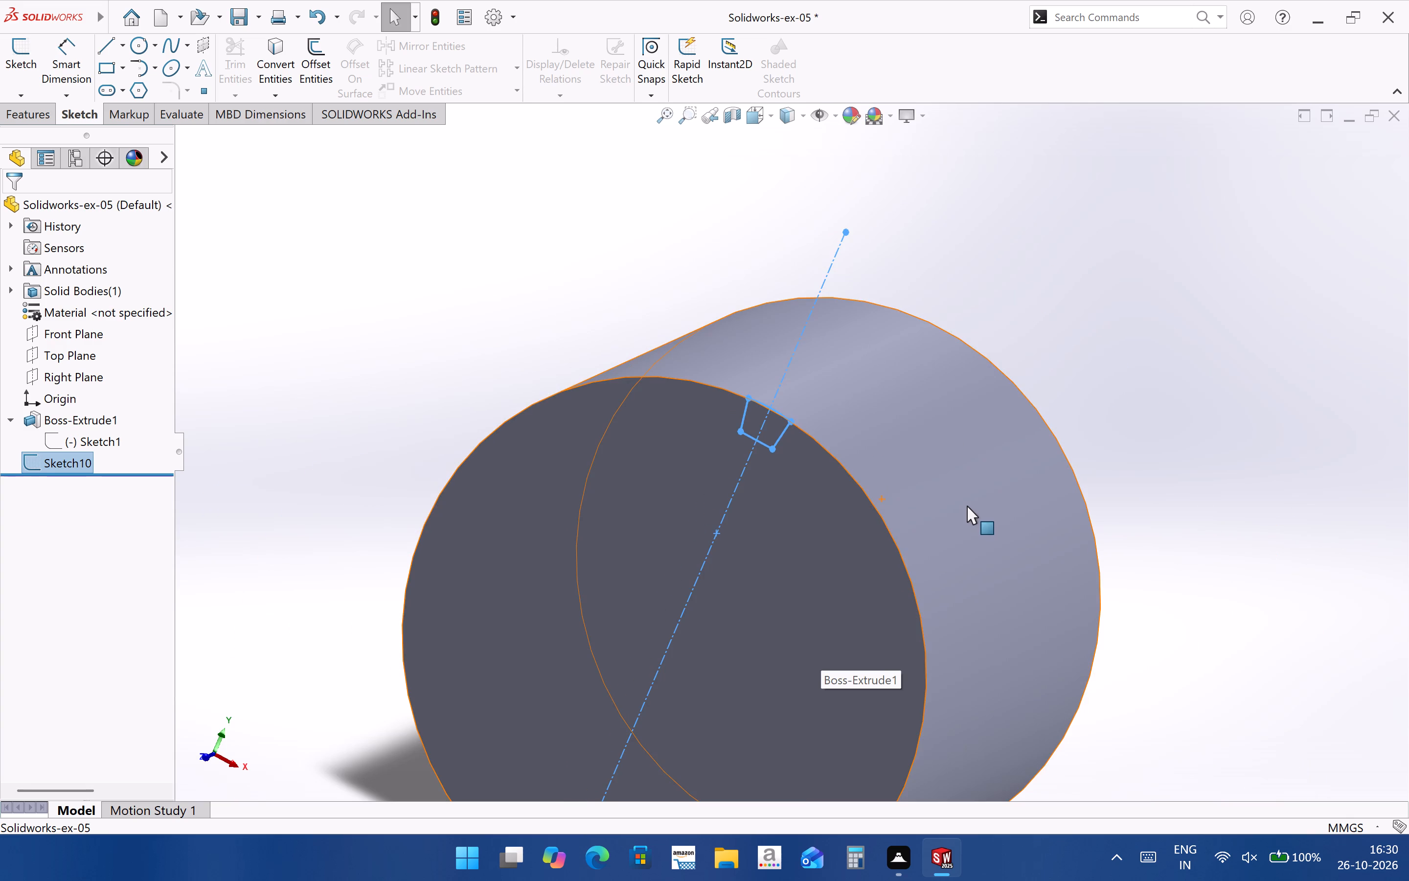
click(57, 346)
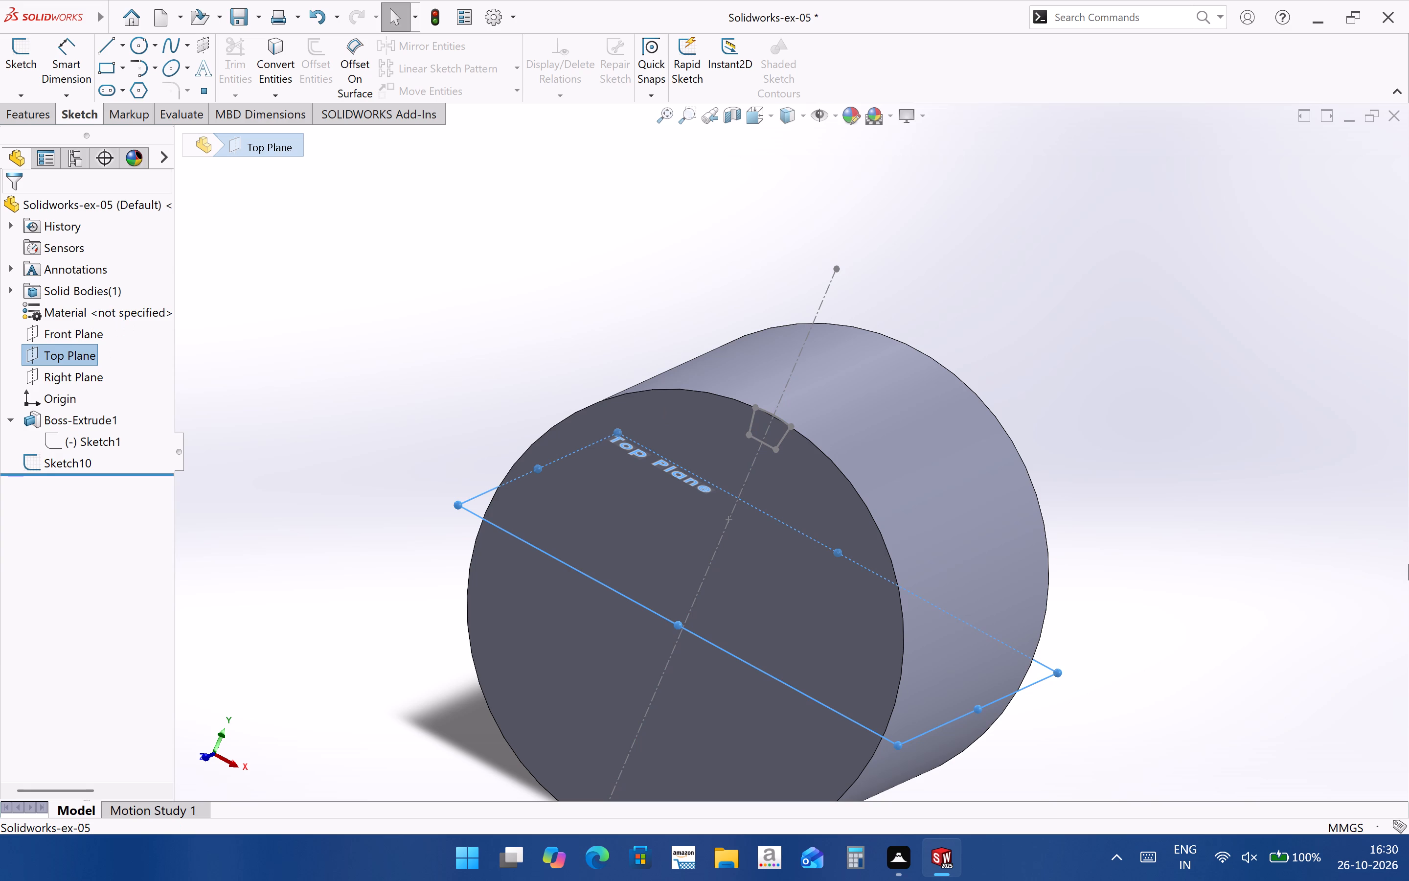
key(ctrl+8)
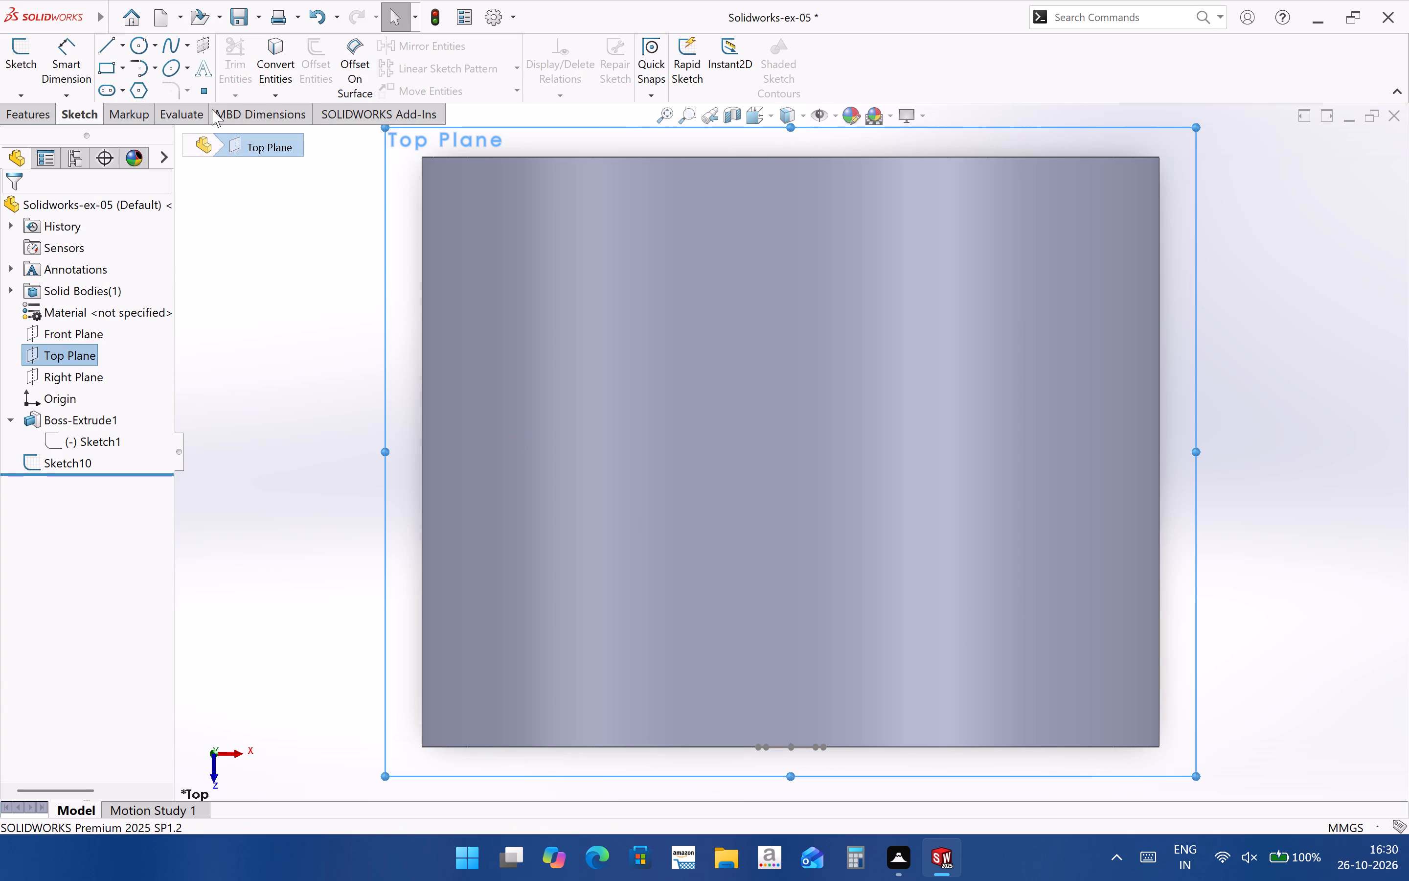
click(119, 48)
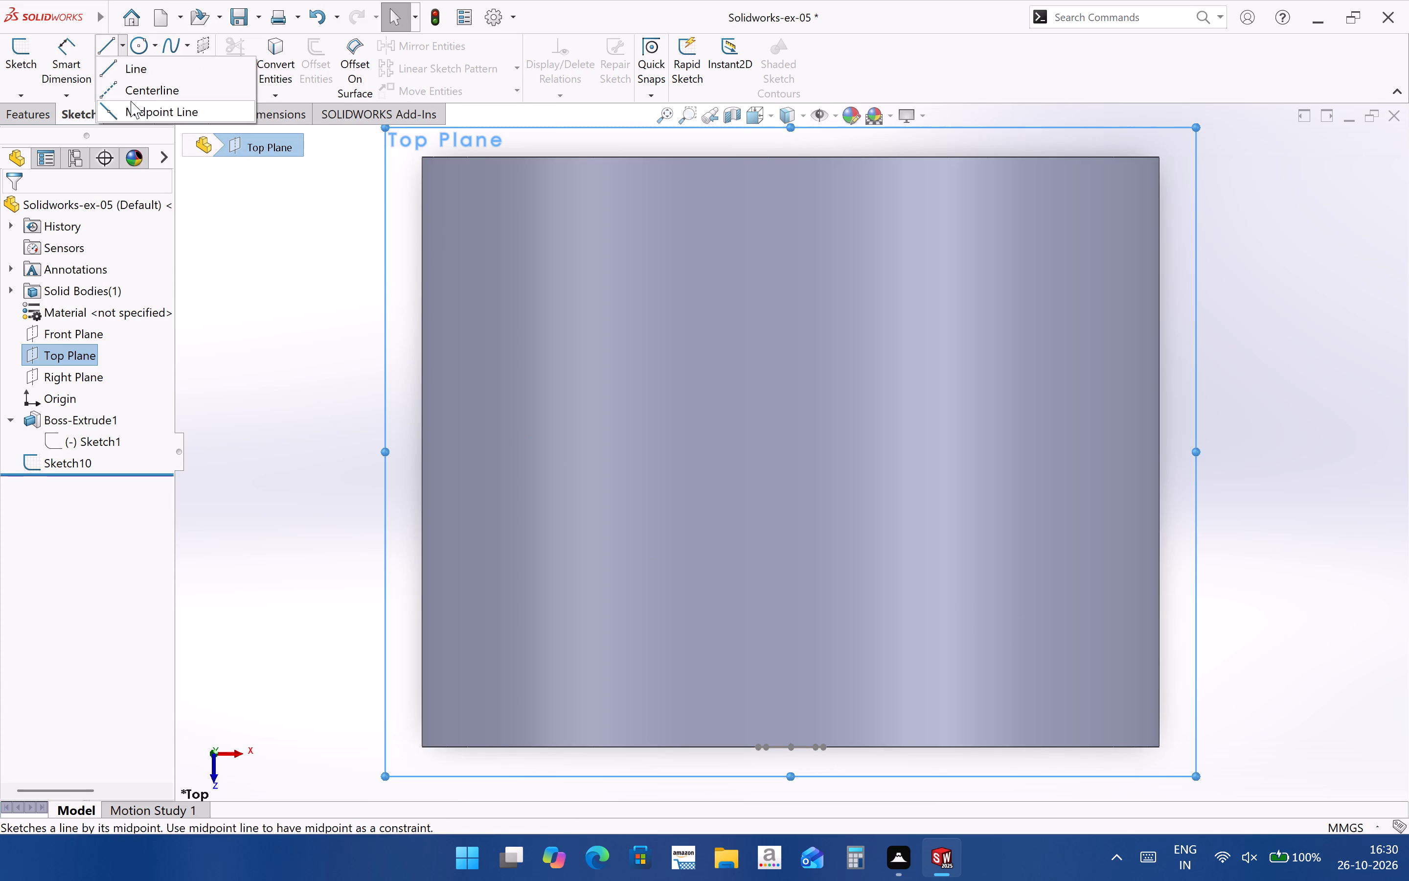
click(130, 93)
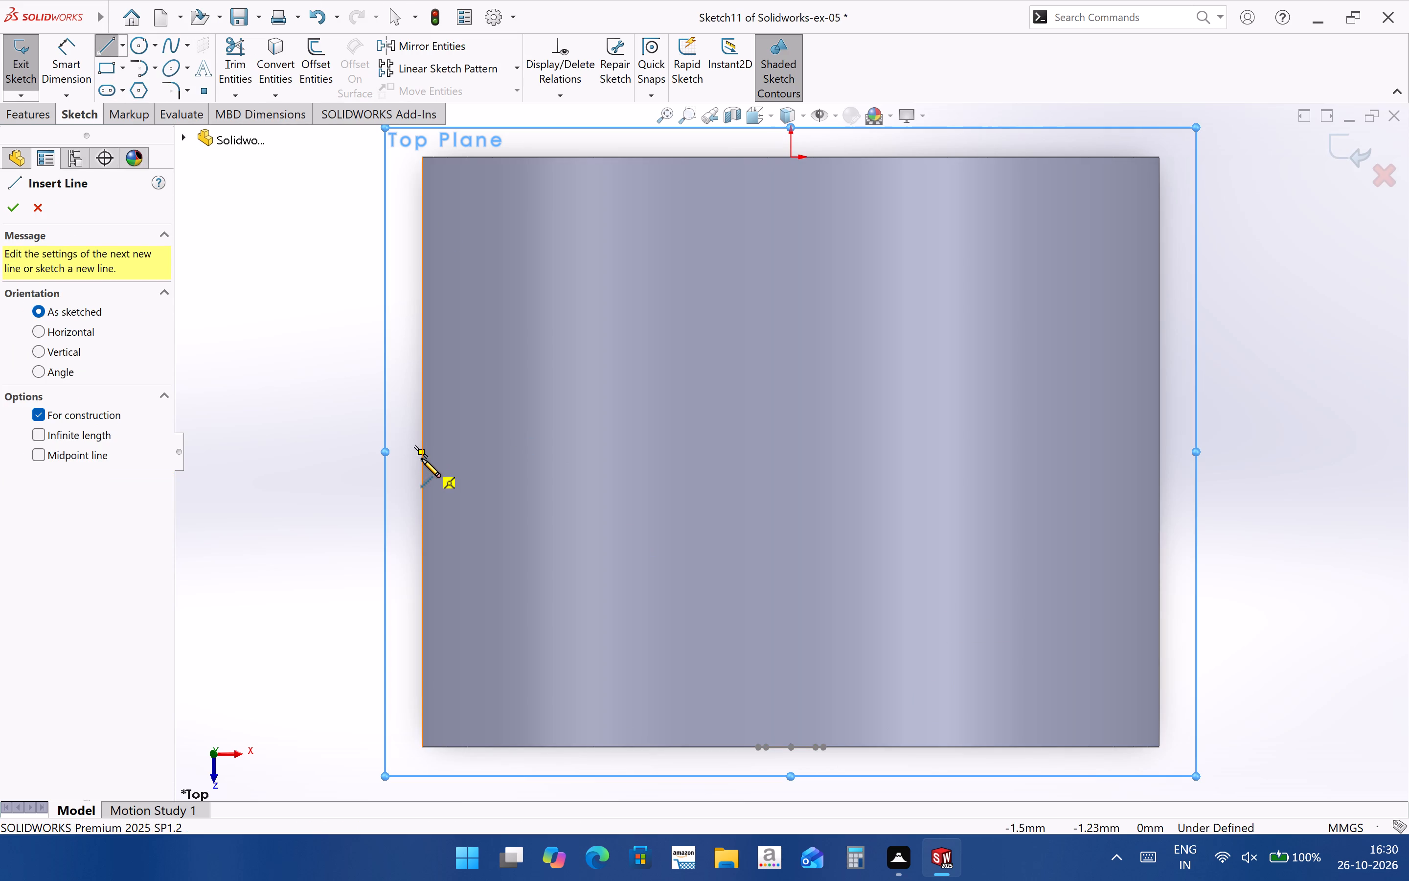
click(422, 455)
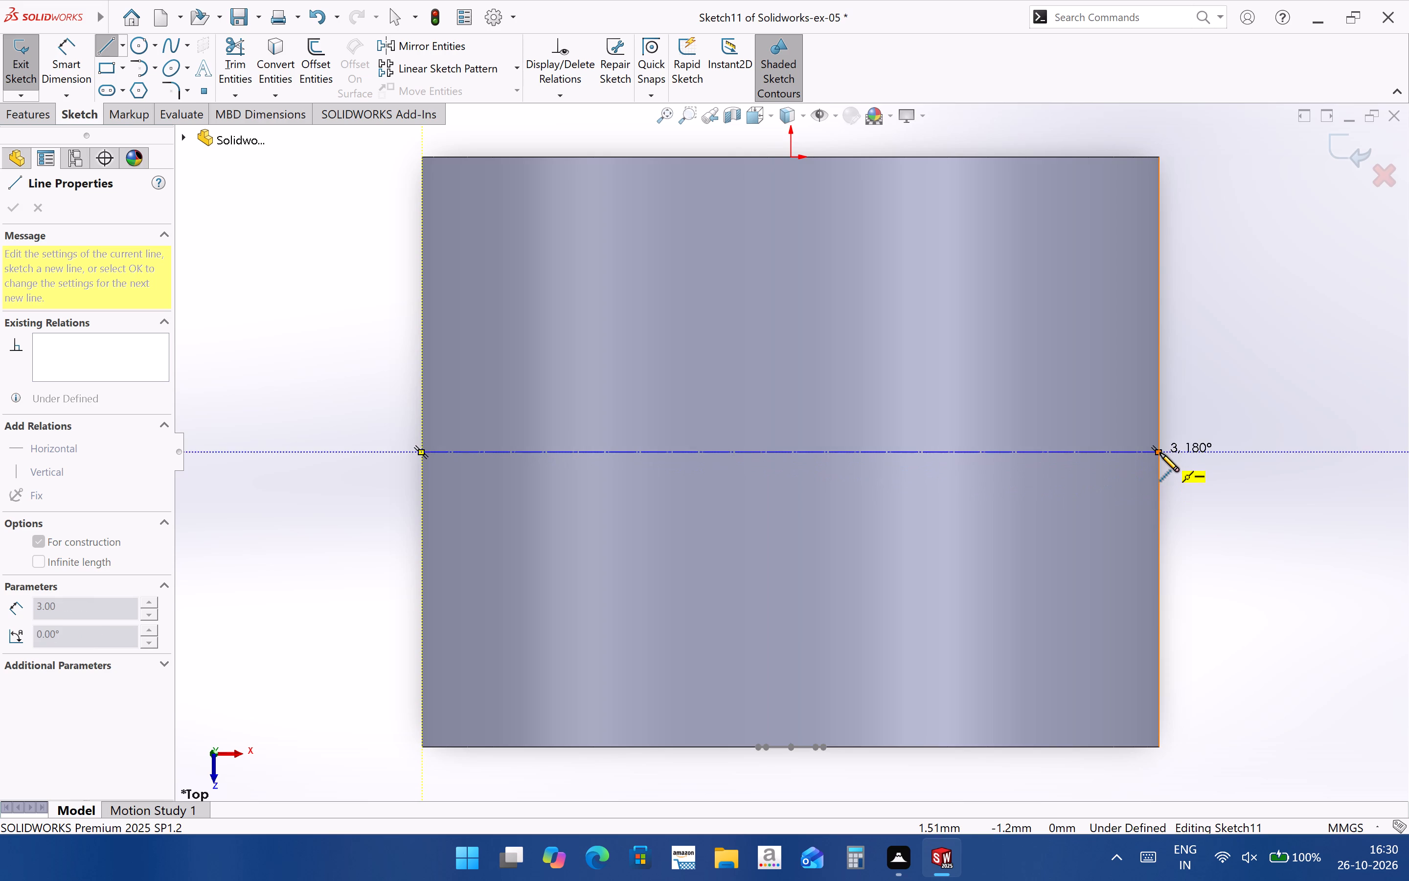
click(1160, 453)
key(Escape)
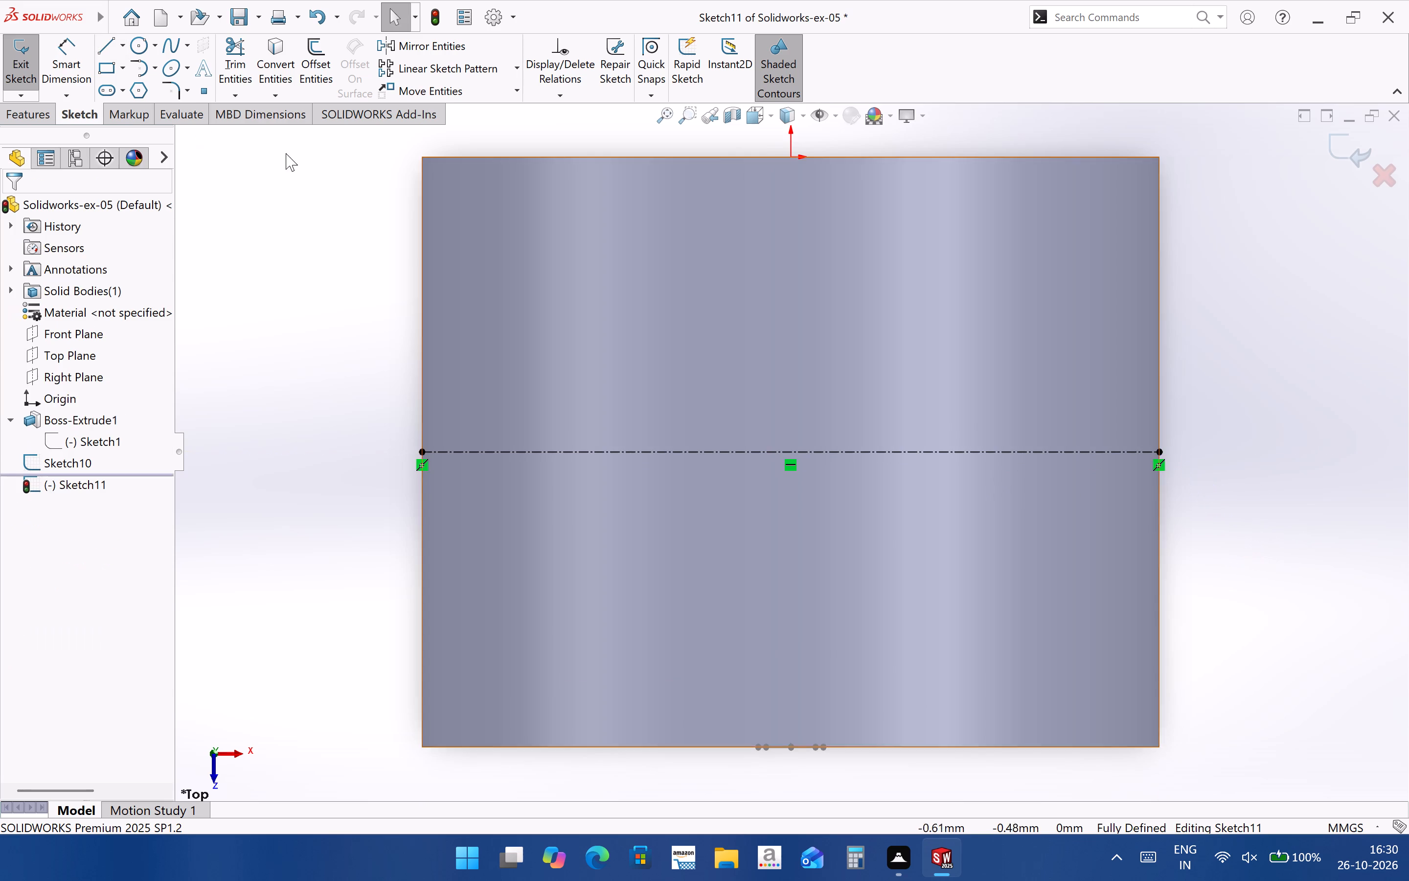
Draw a vertical centerline about 1.2 mm long from the midpoint of the cylinder's front edge to the horizontal centerline's midpoint.
click(121, 46)
click(136, 93)
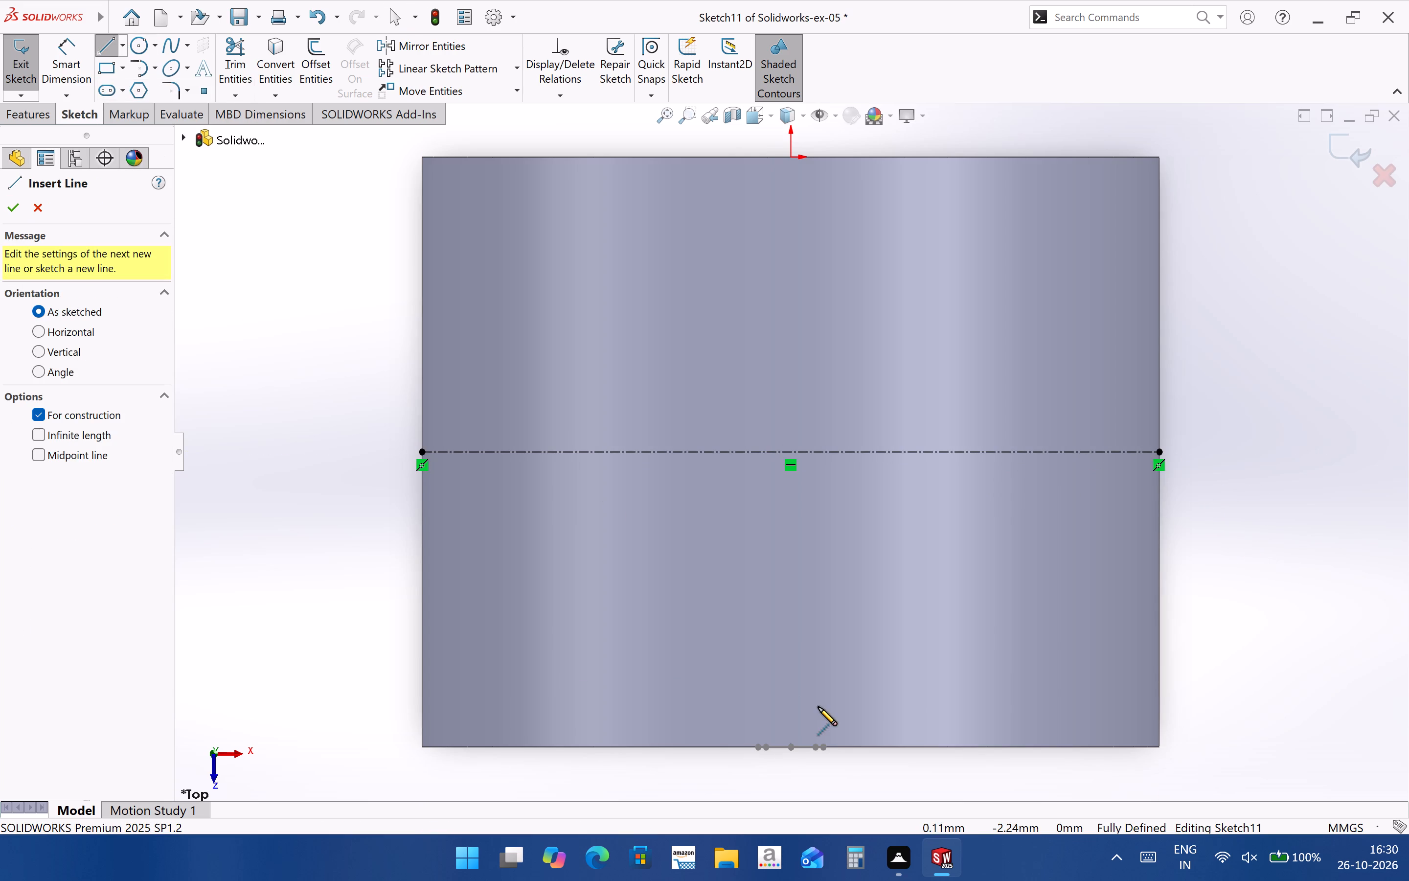
click(791, 748)
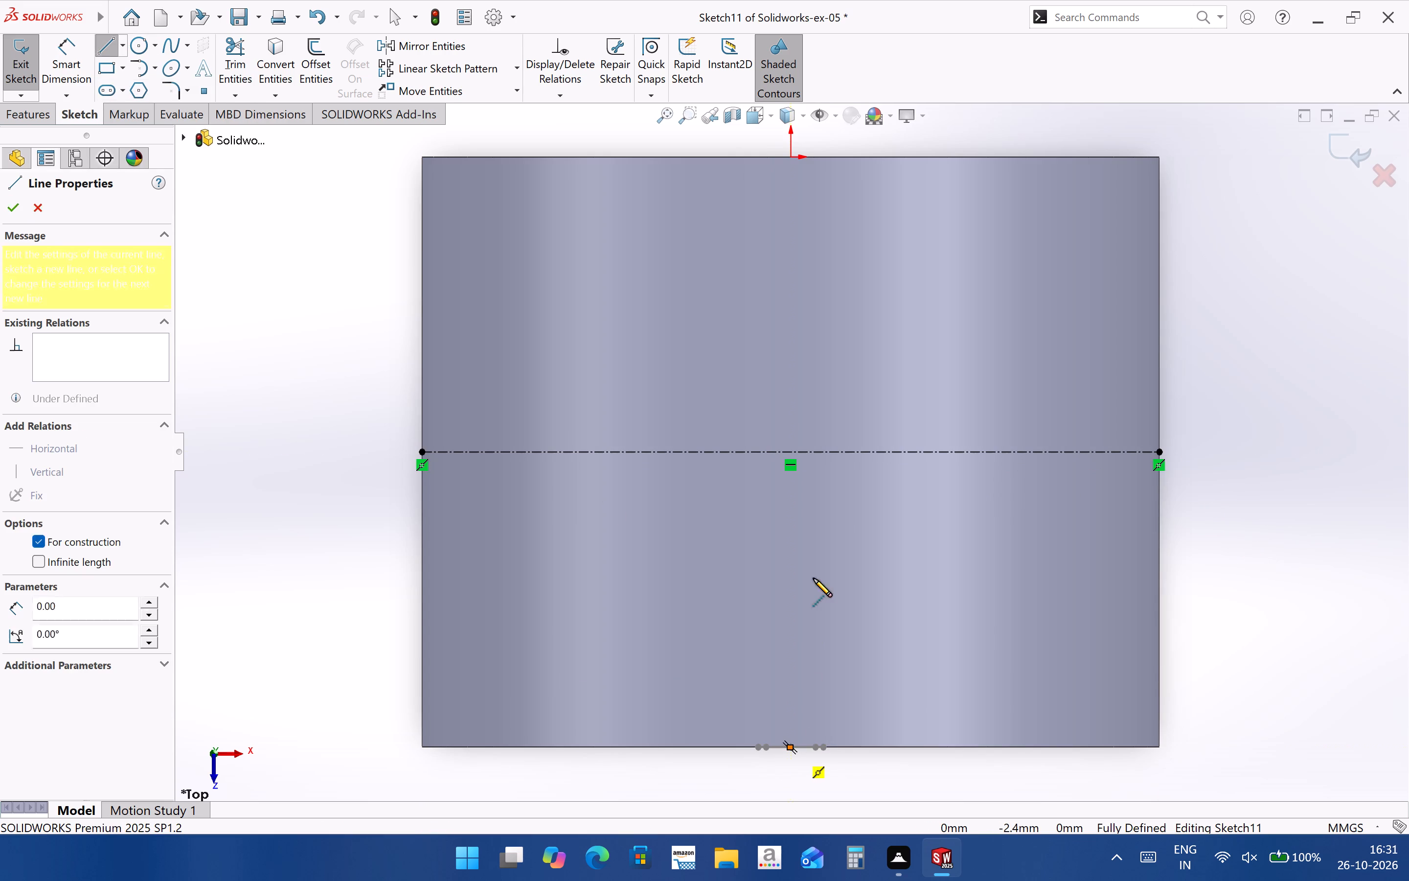
click(788, 453)
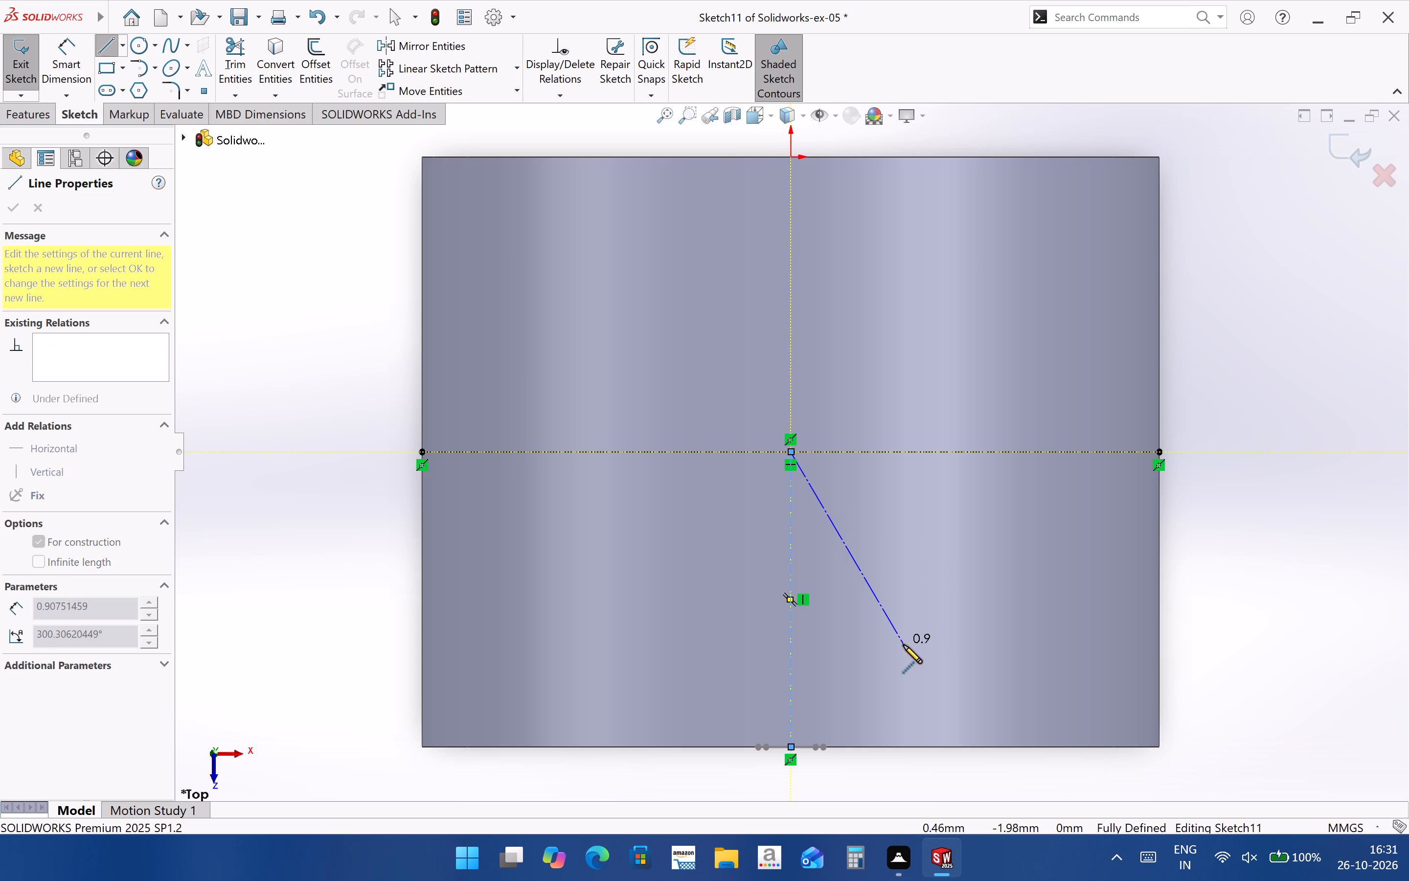
key(Escape)
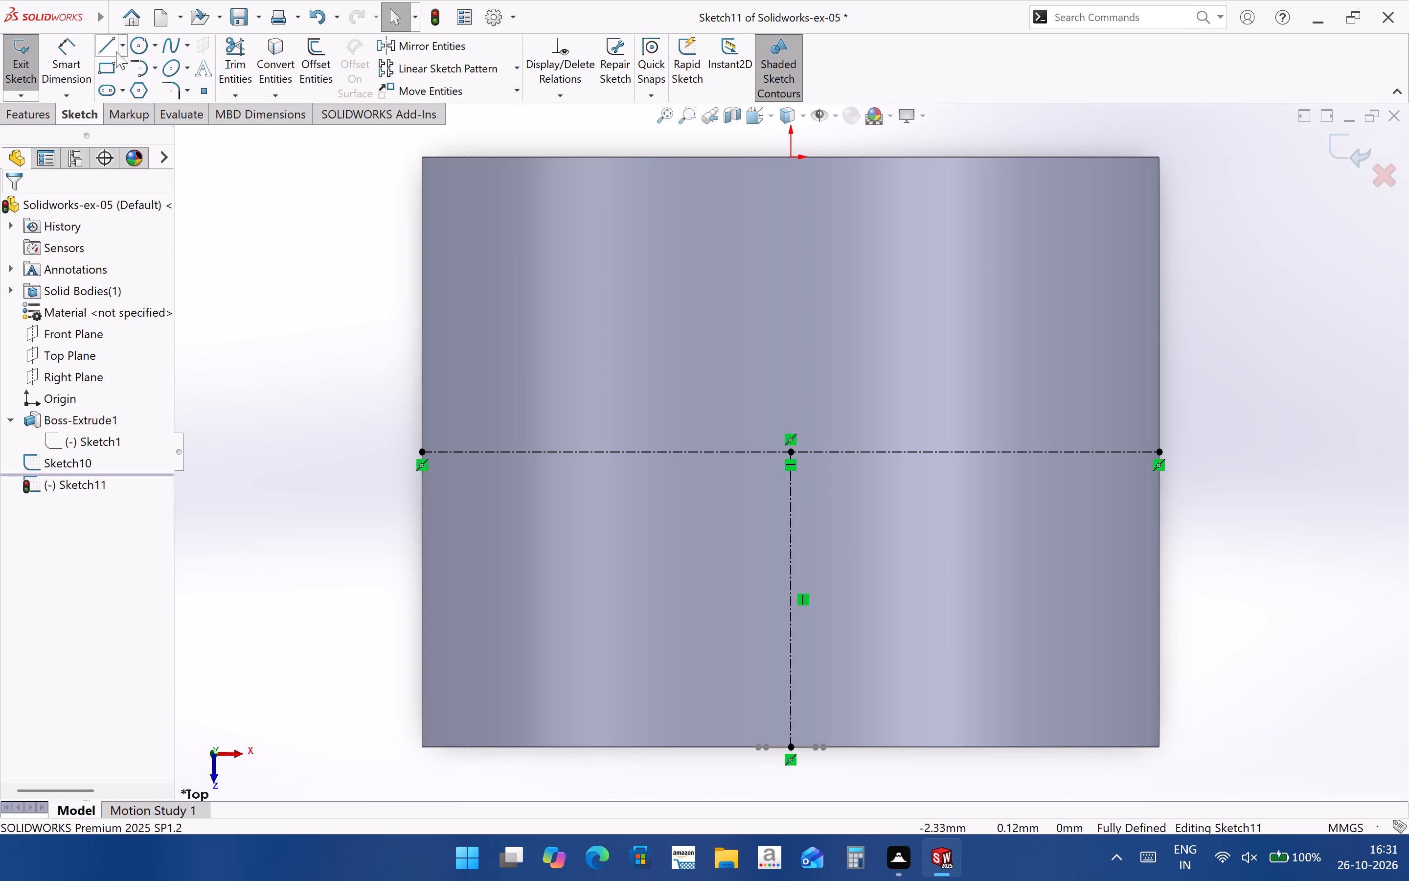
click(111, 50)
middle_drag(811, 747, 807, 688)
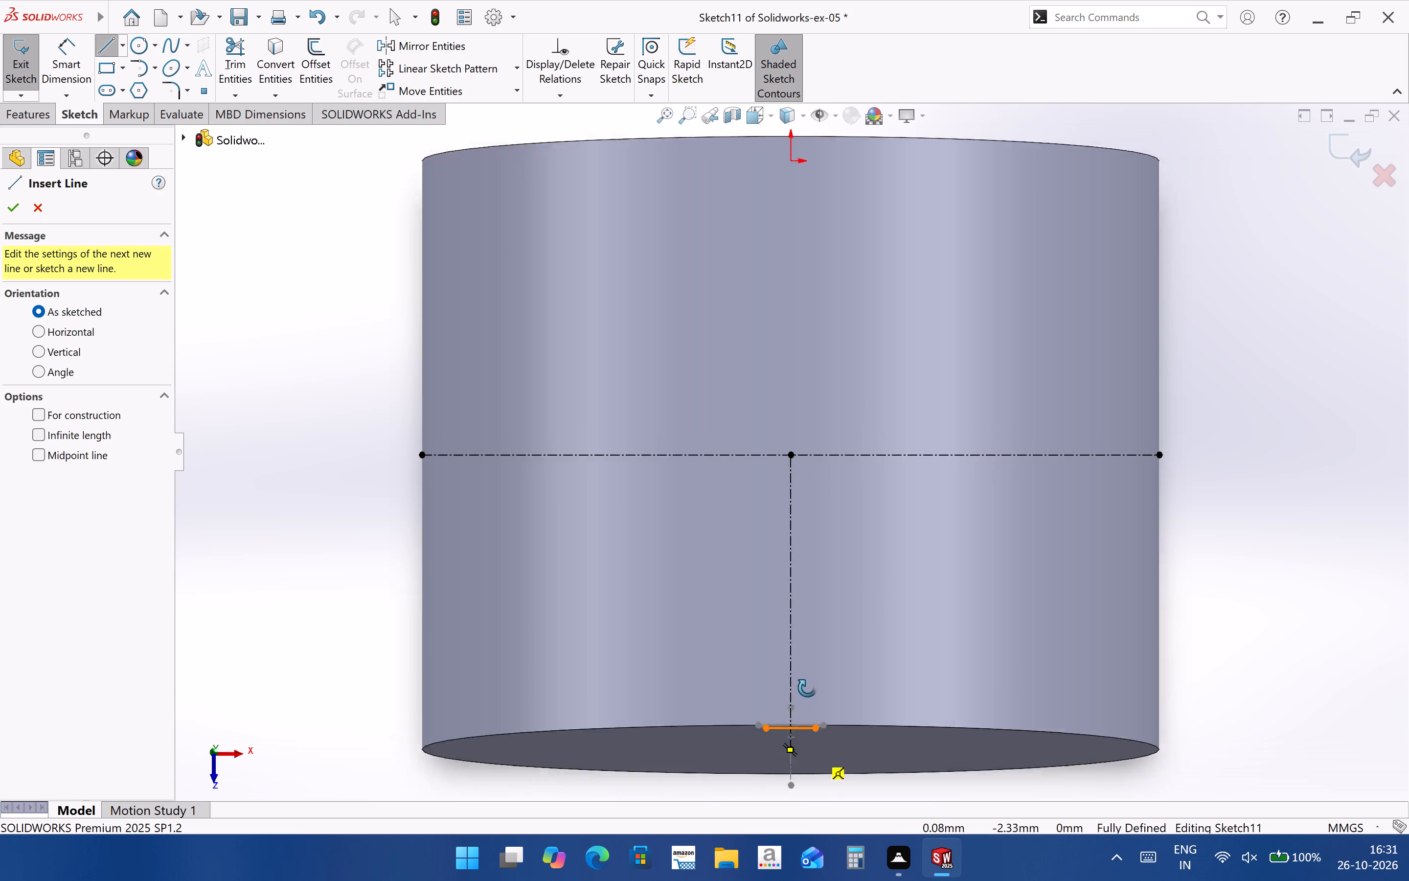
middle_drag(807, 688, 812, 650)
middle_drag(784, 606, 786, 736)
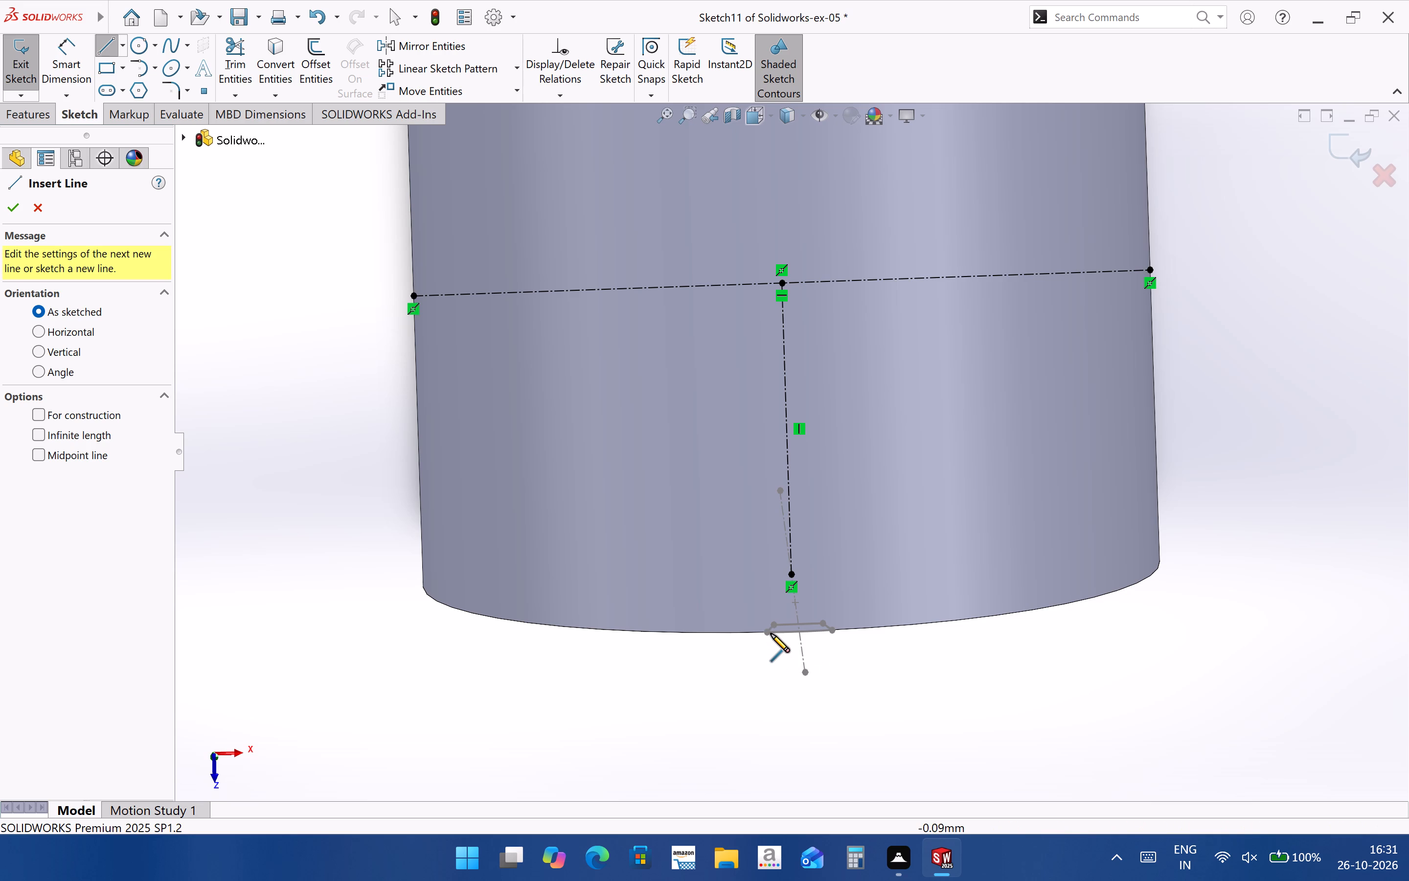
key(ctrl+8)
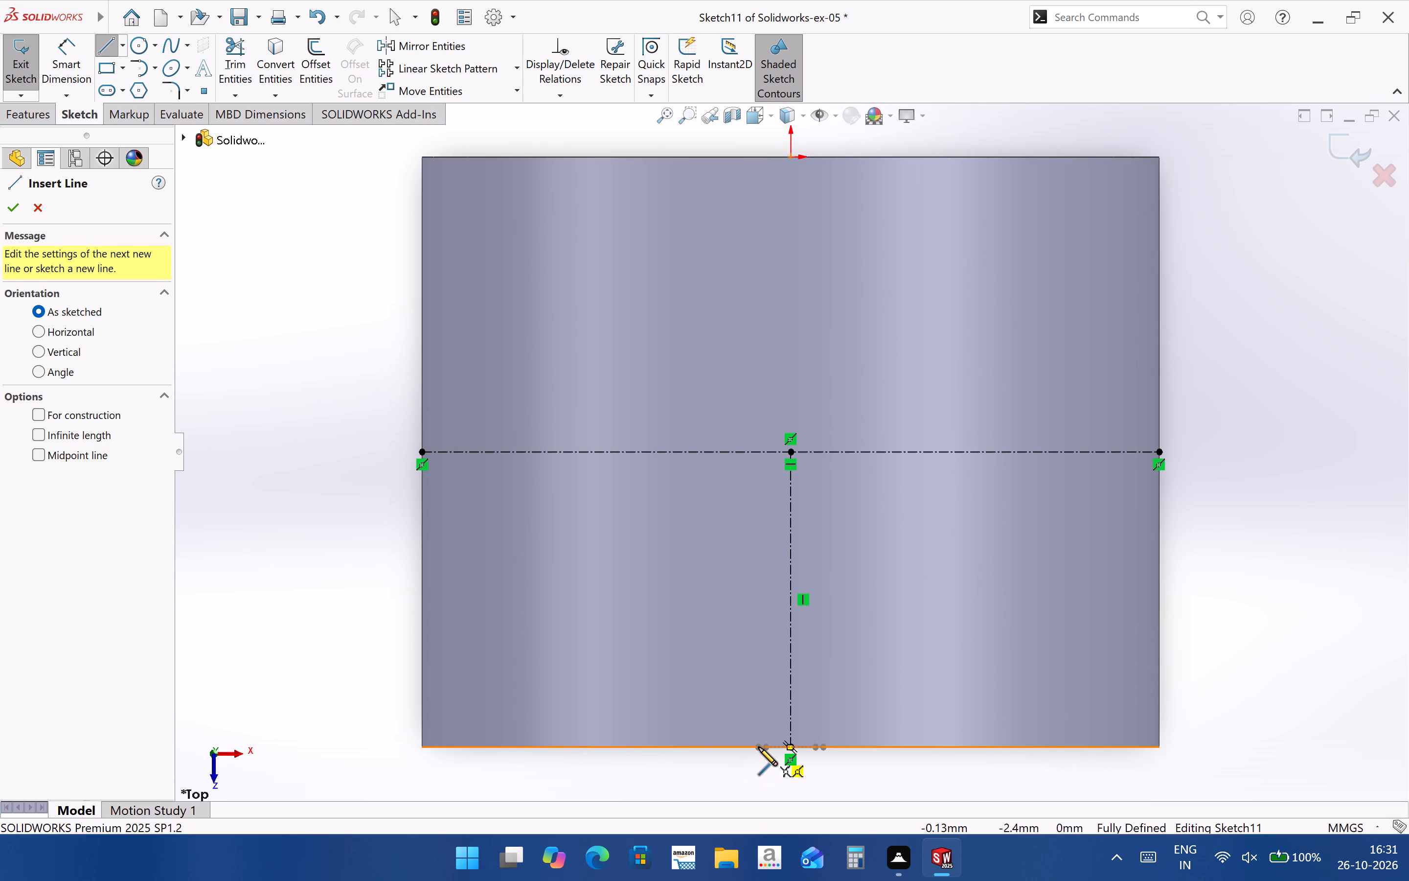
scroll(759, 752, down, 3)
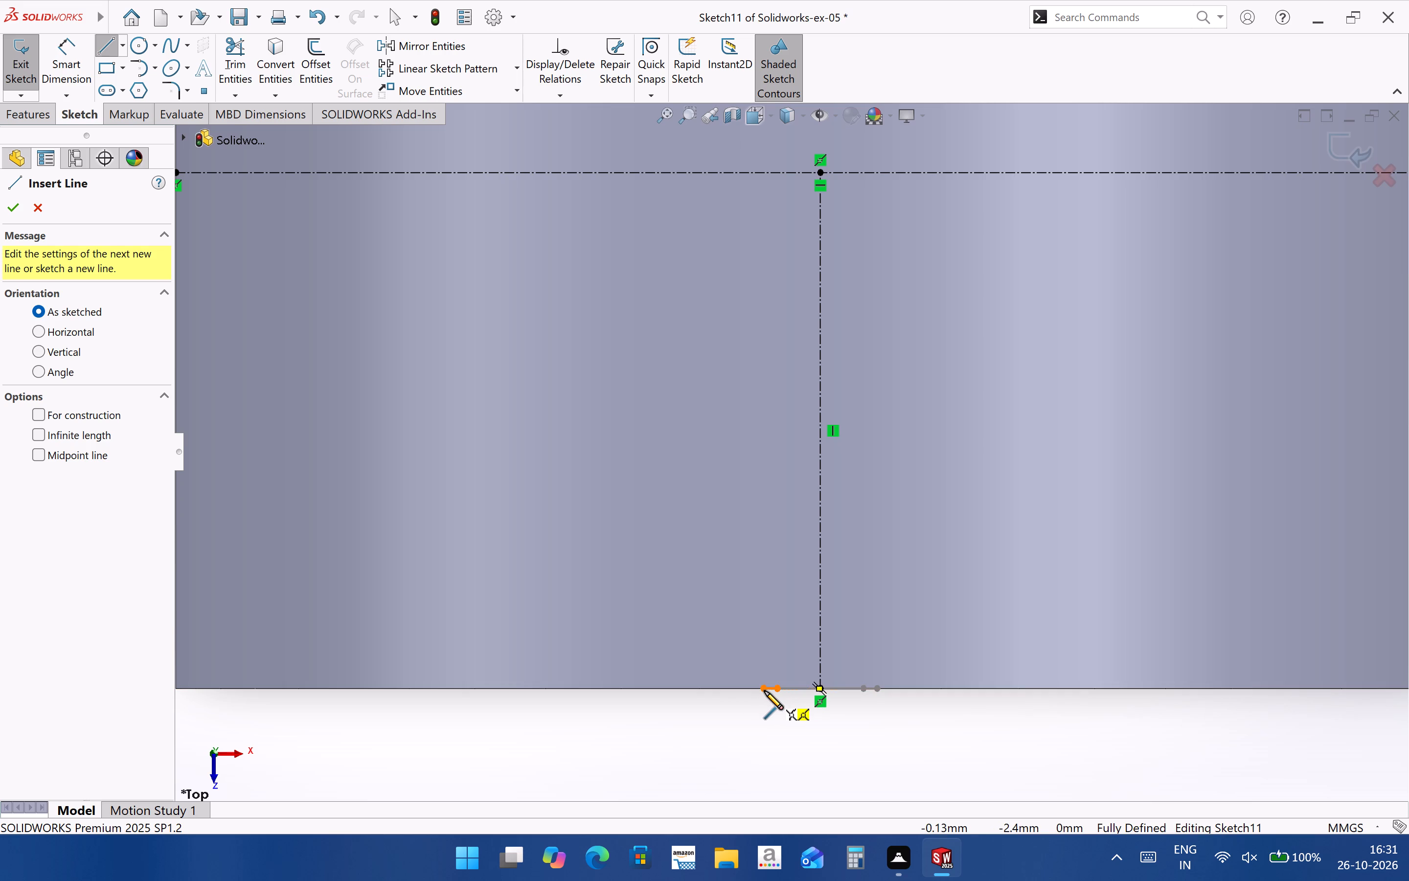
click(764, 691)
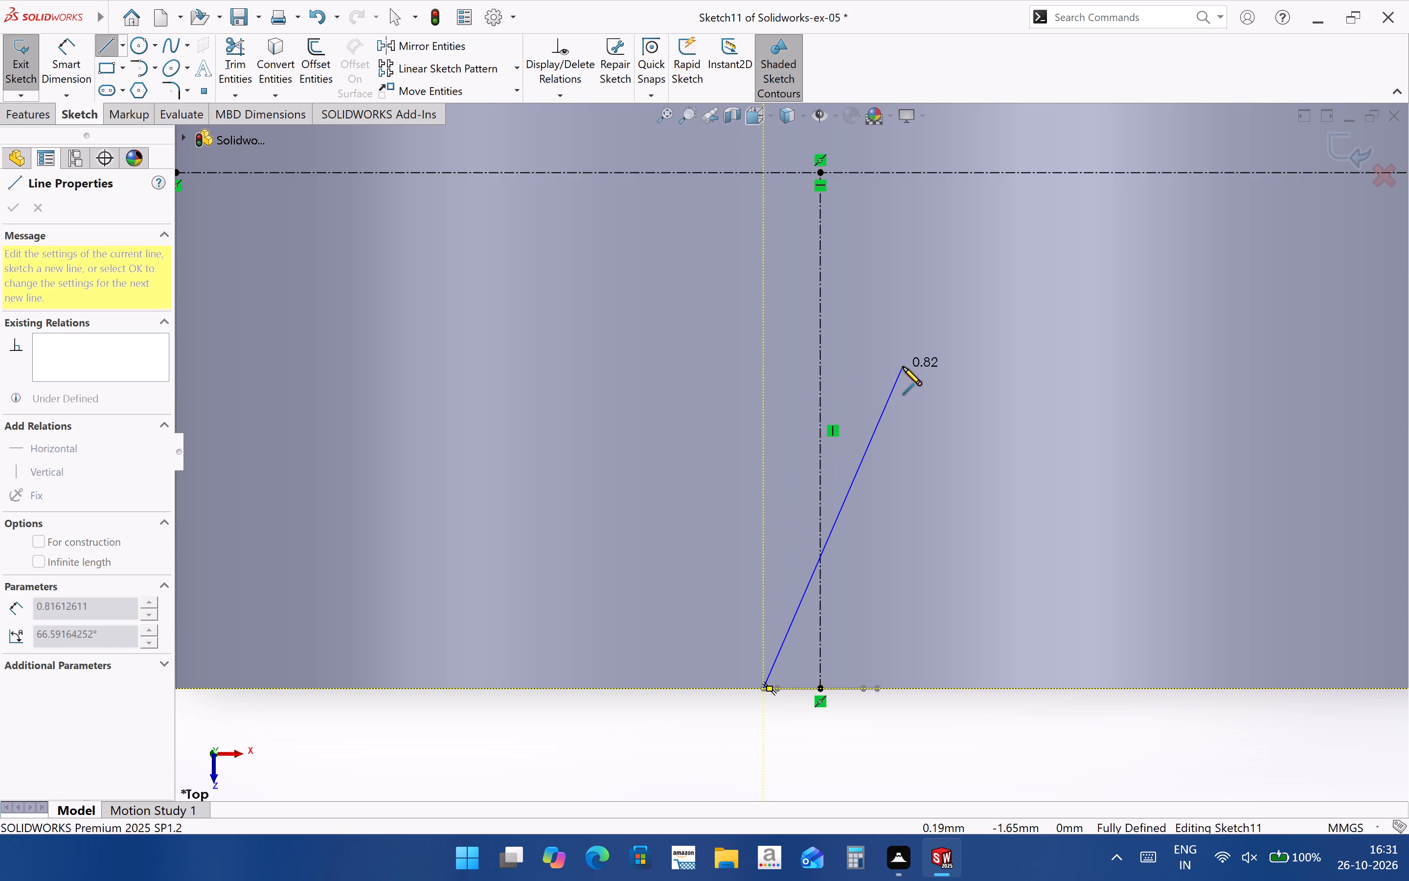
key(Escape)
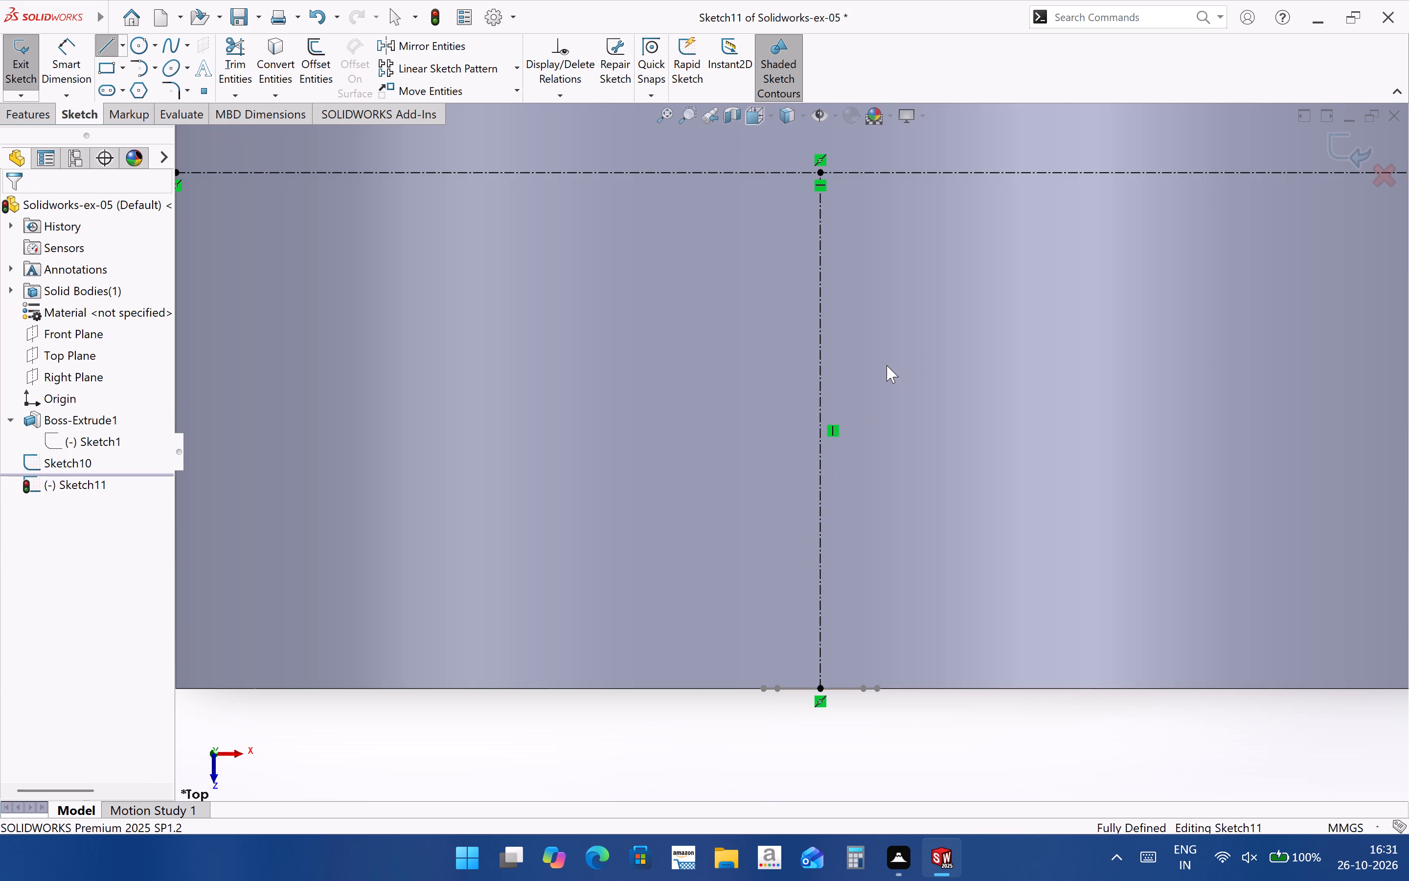
Draw a line from the vertical centerline's front endpoint to the horizontal centerline, slanting about 17° toward positive X.
click(109, 47)
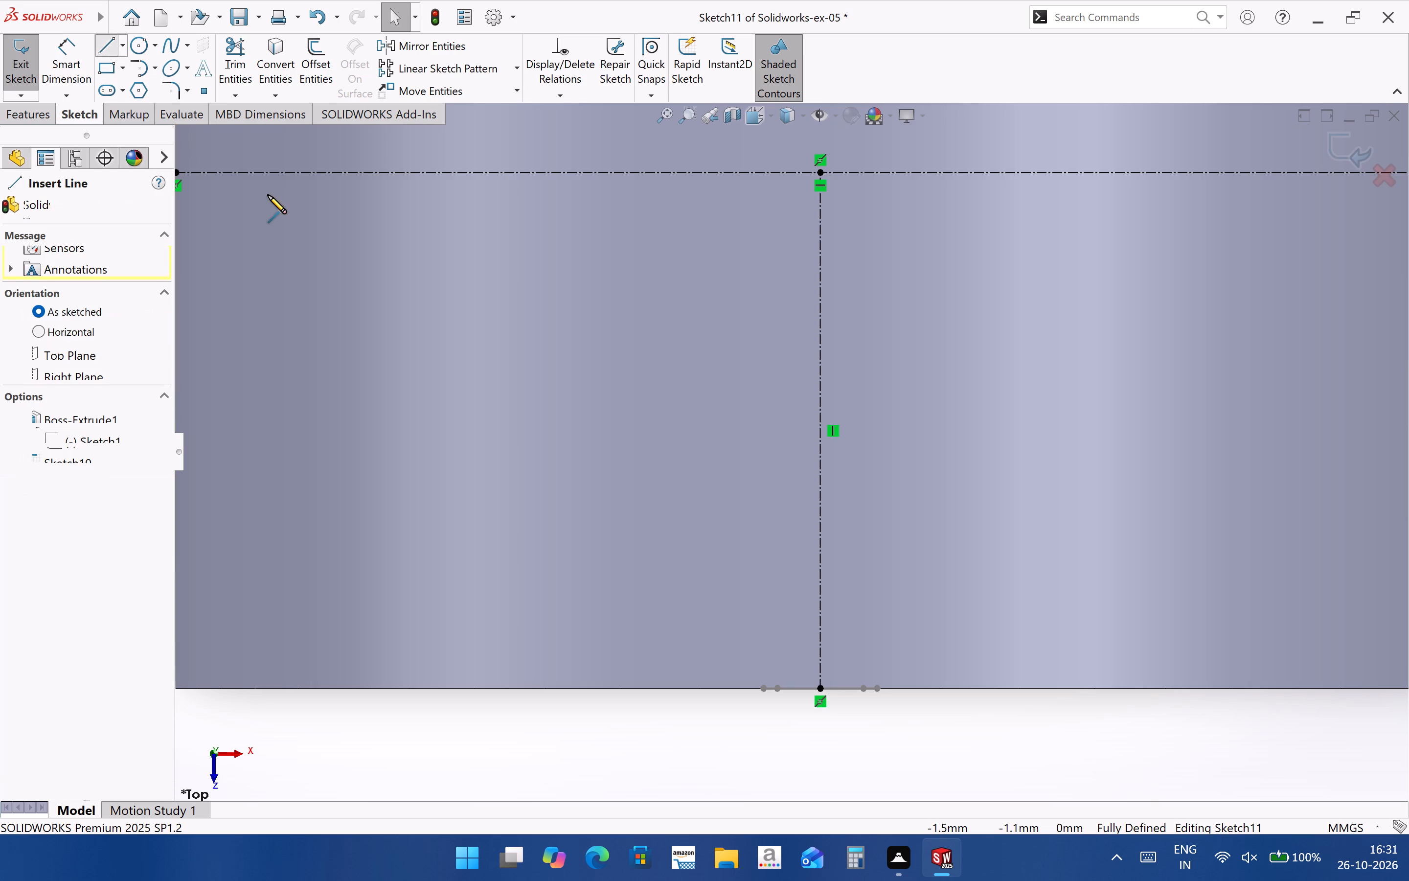
click(820, 689)
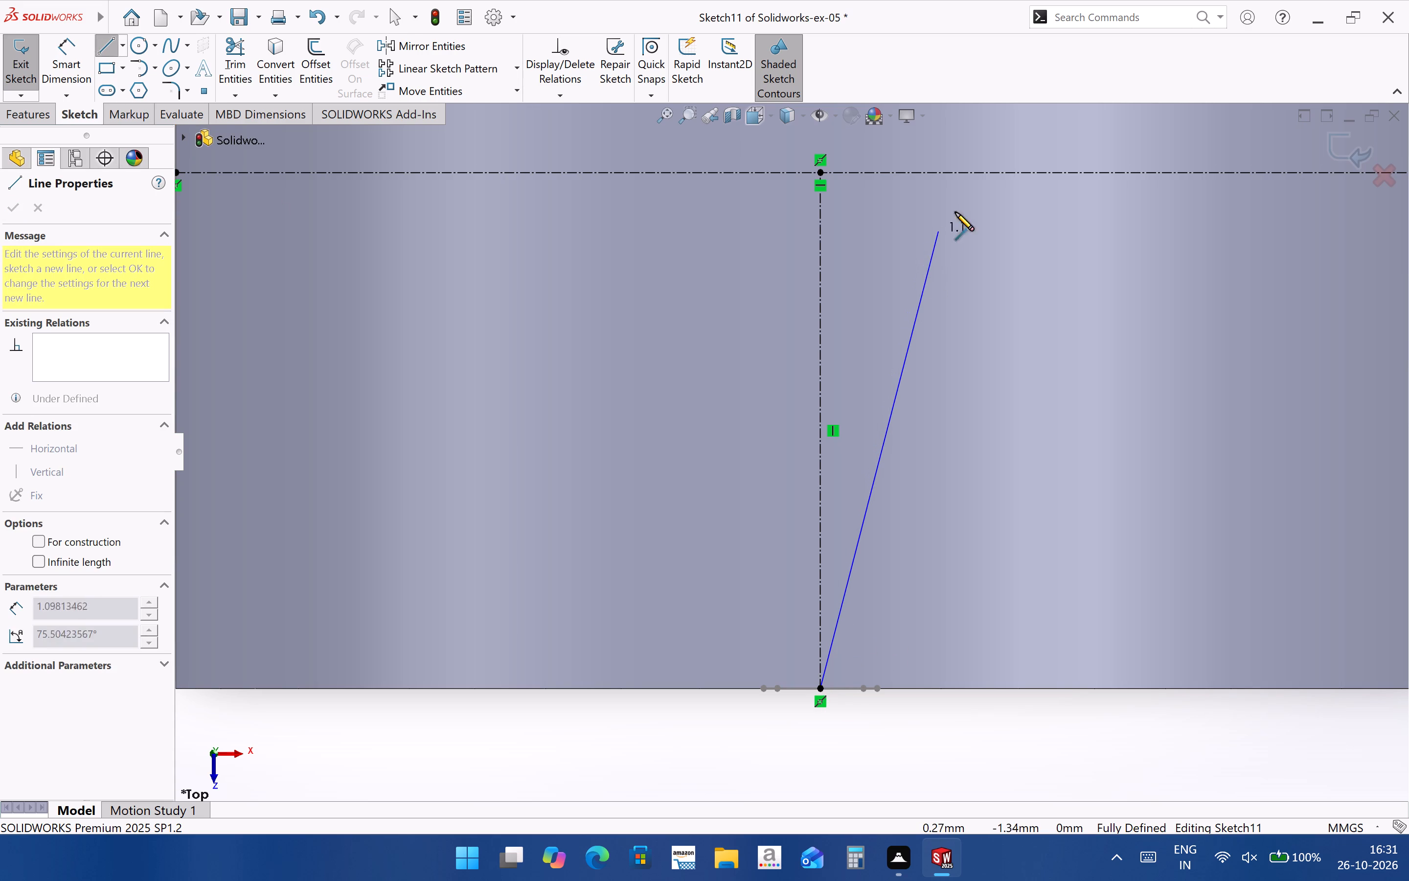
click(977, 172)
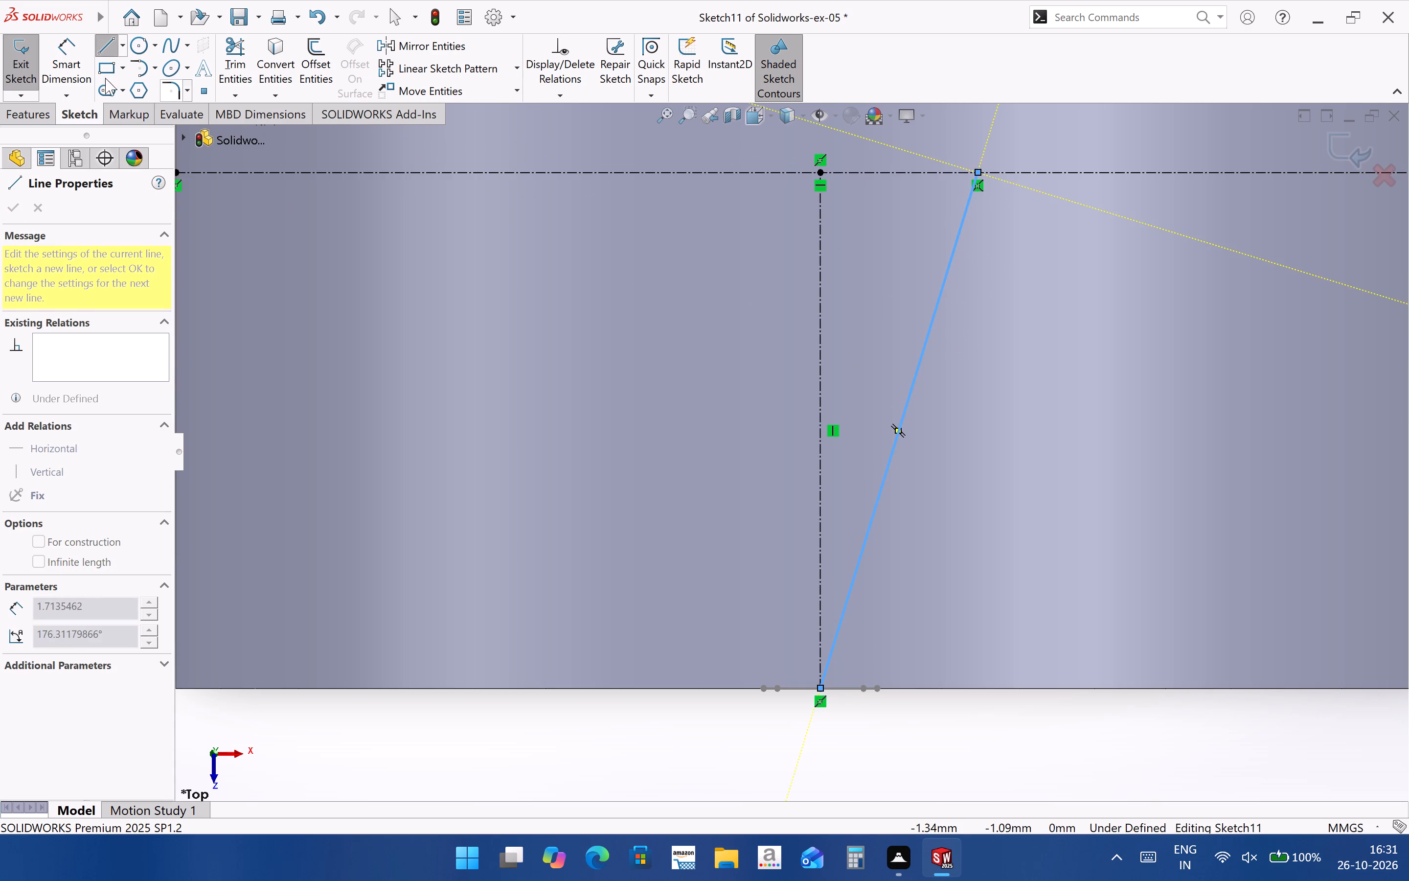
Dimension the angle between the vertical centerline and the slanted line, setting it to 10°.
click(74, 67)
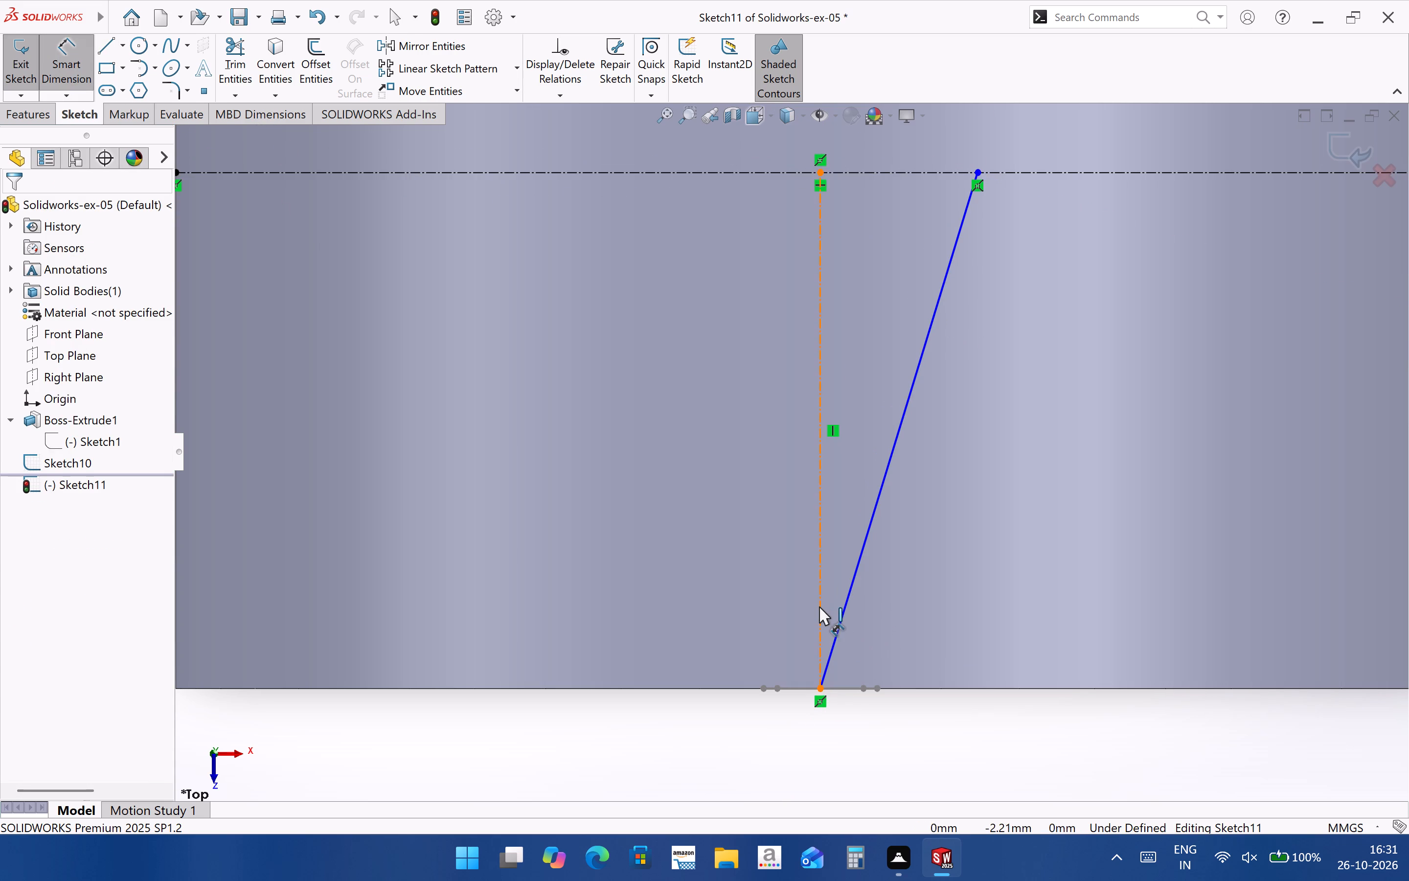
click(819, 605)
click(843, 605)
click(848, 552)
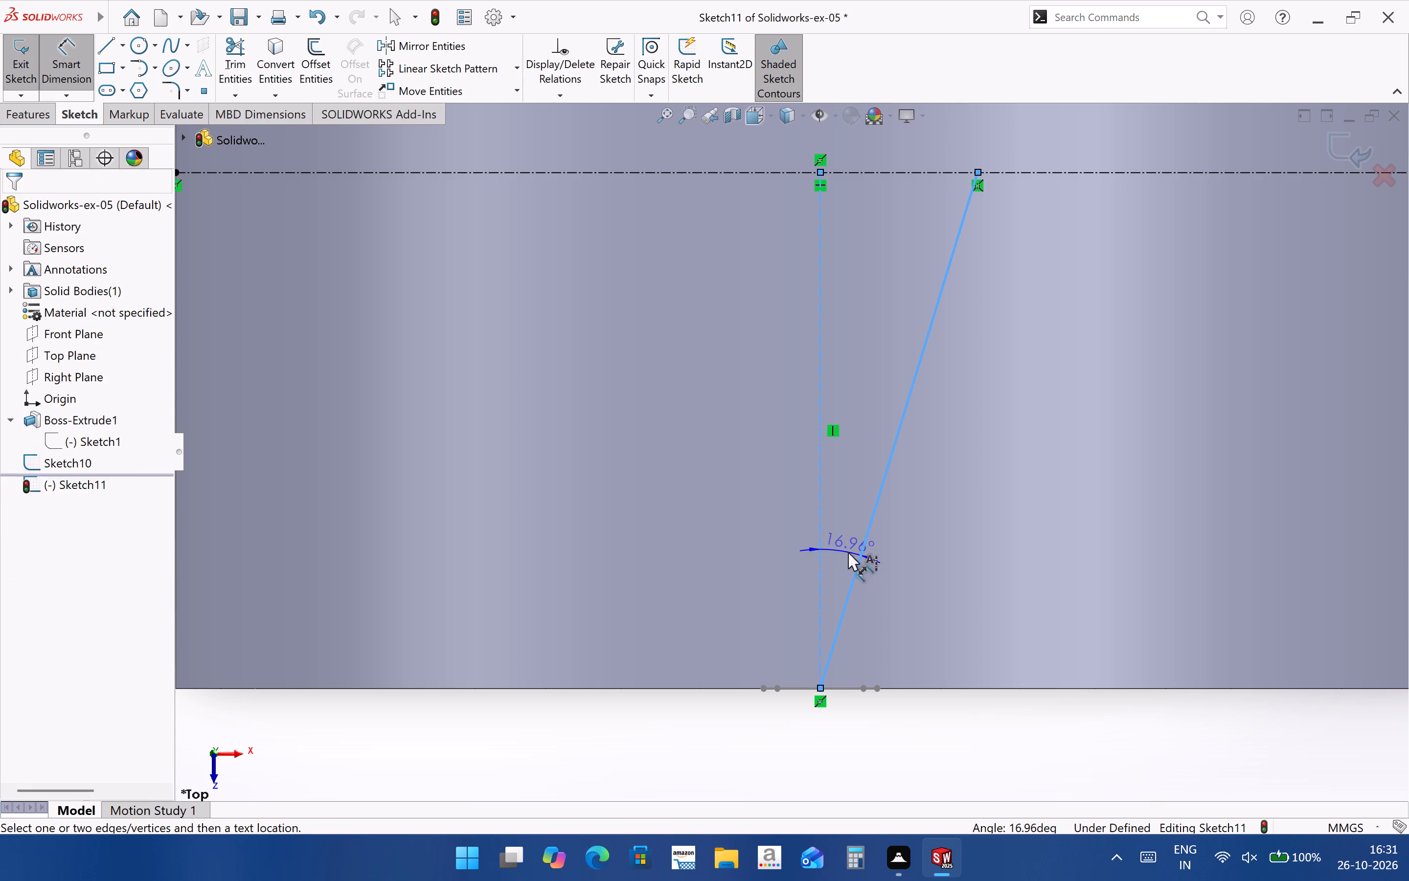
text(10)
key(Return)
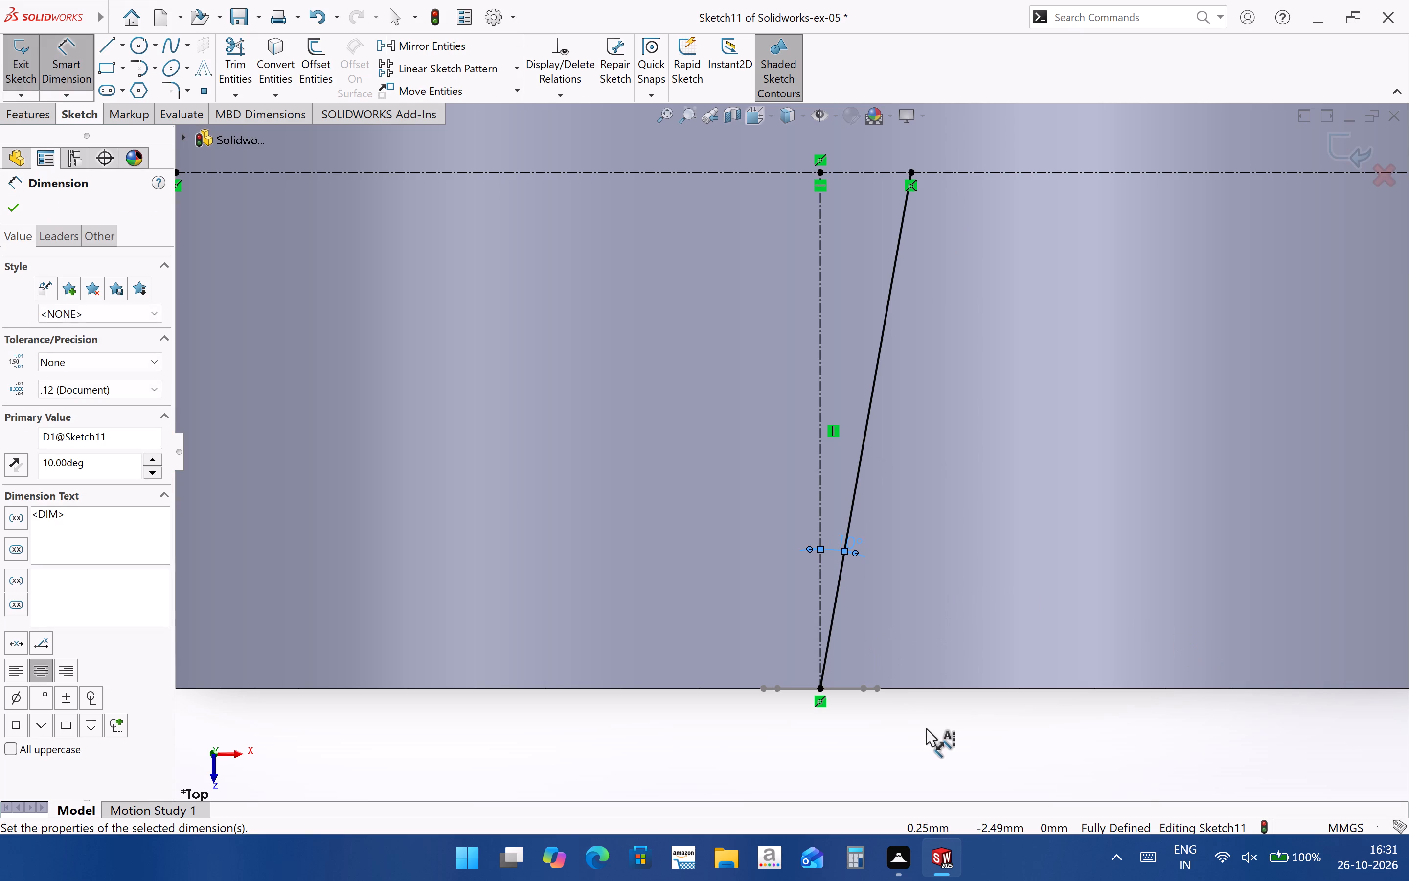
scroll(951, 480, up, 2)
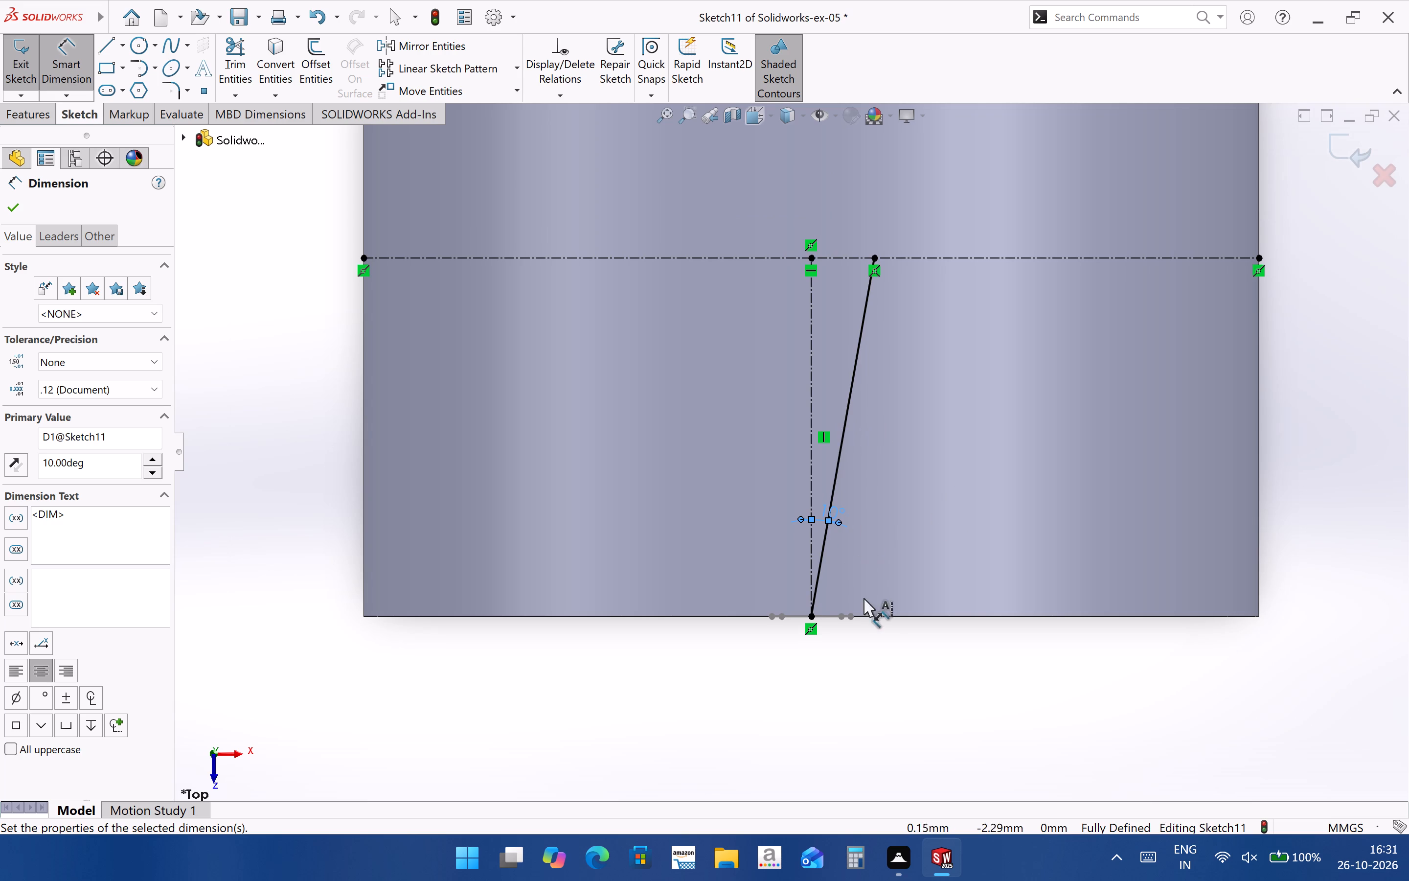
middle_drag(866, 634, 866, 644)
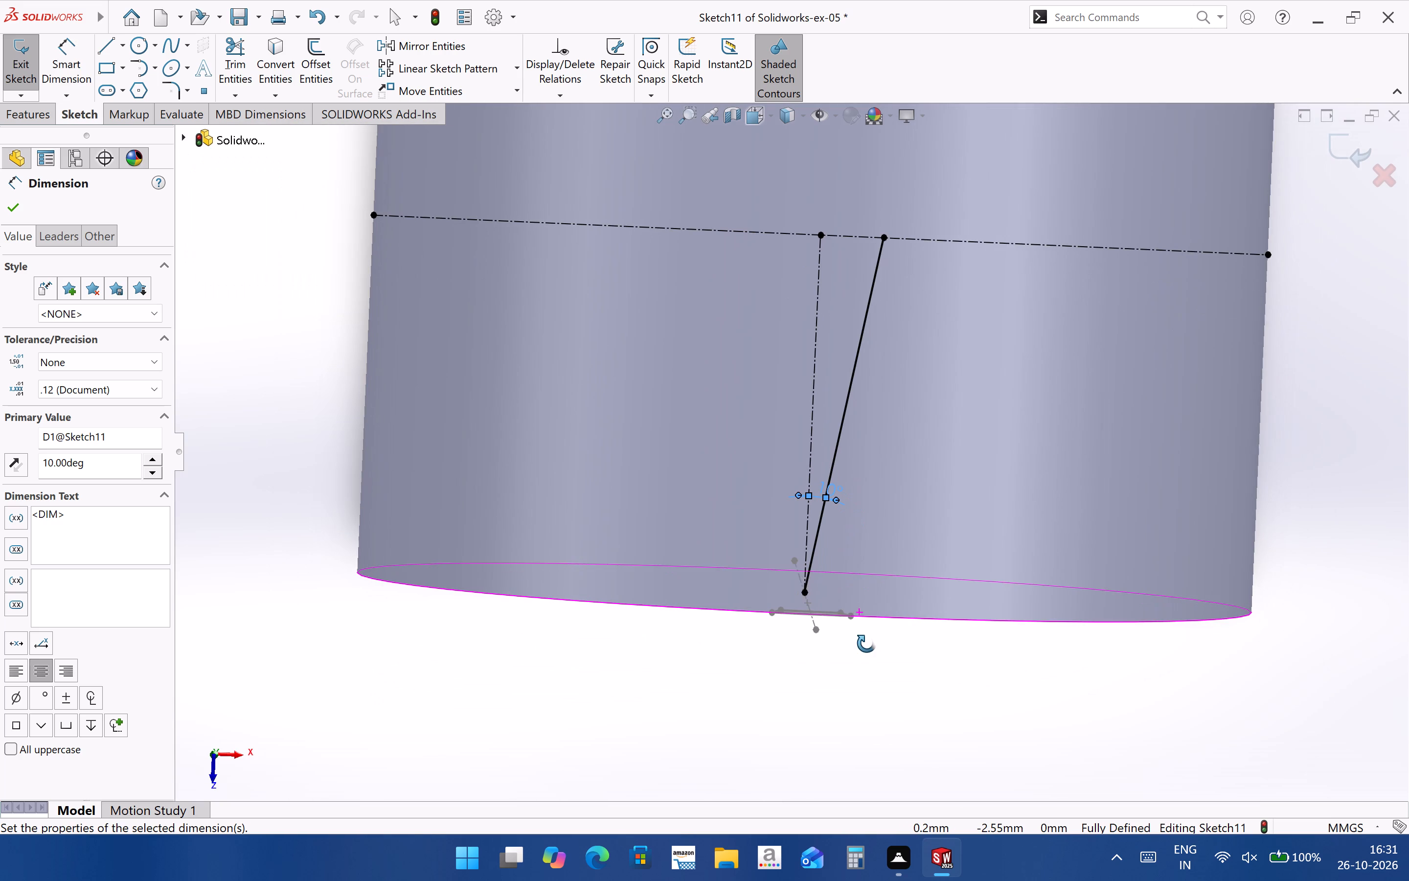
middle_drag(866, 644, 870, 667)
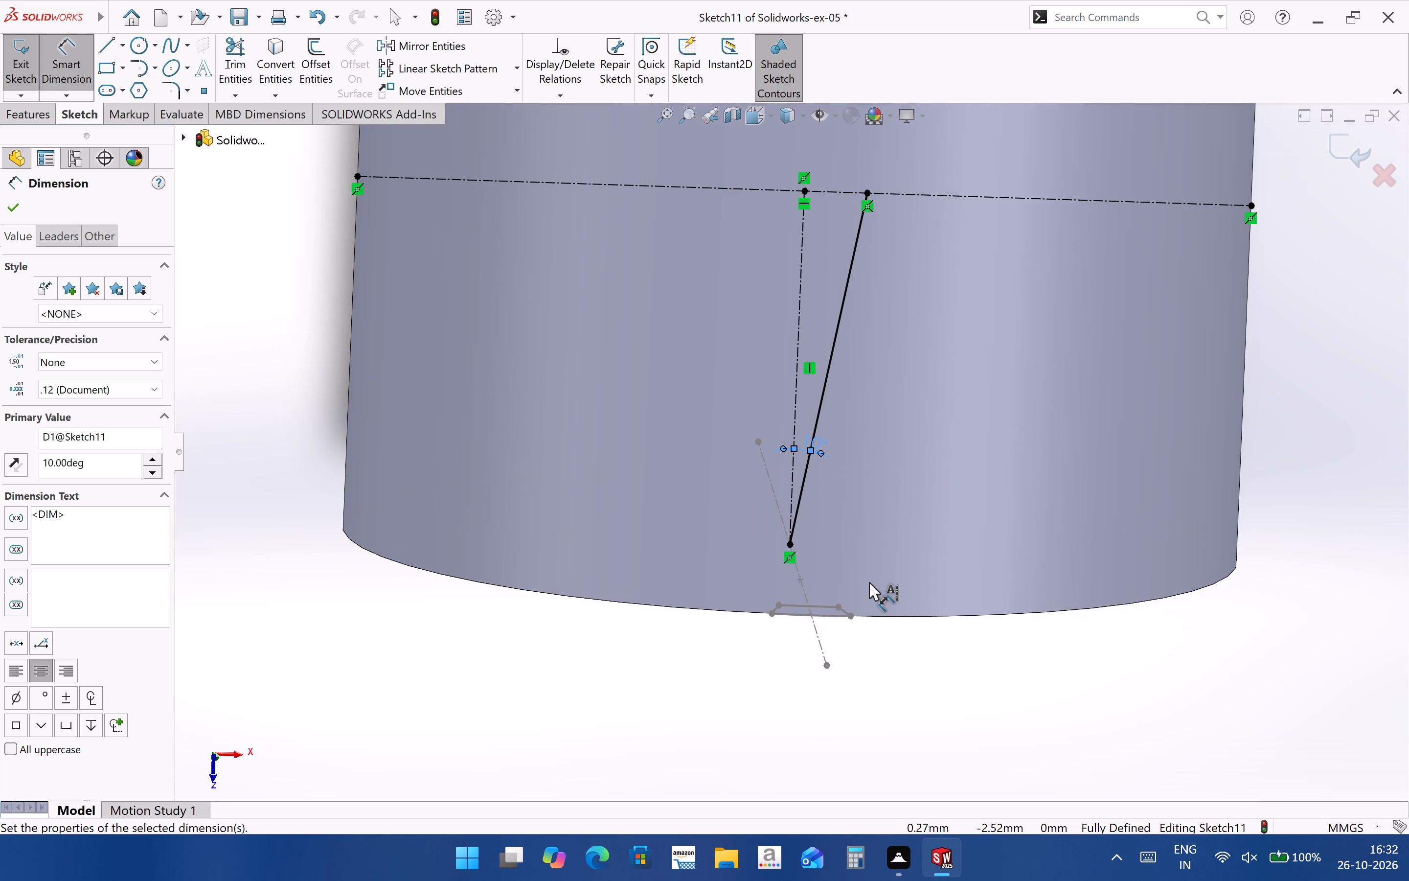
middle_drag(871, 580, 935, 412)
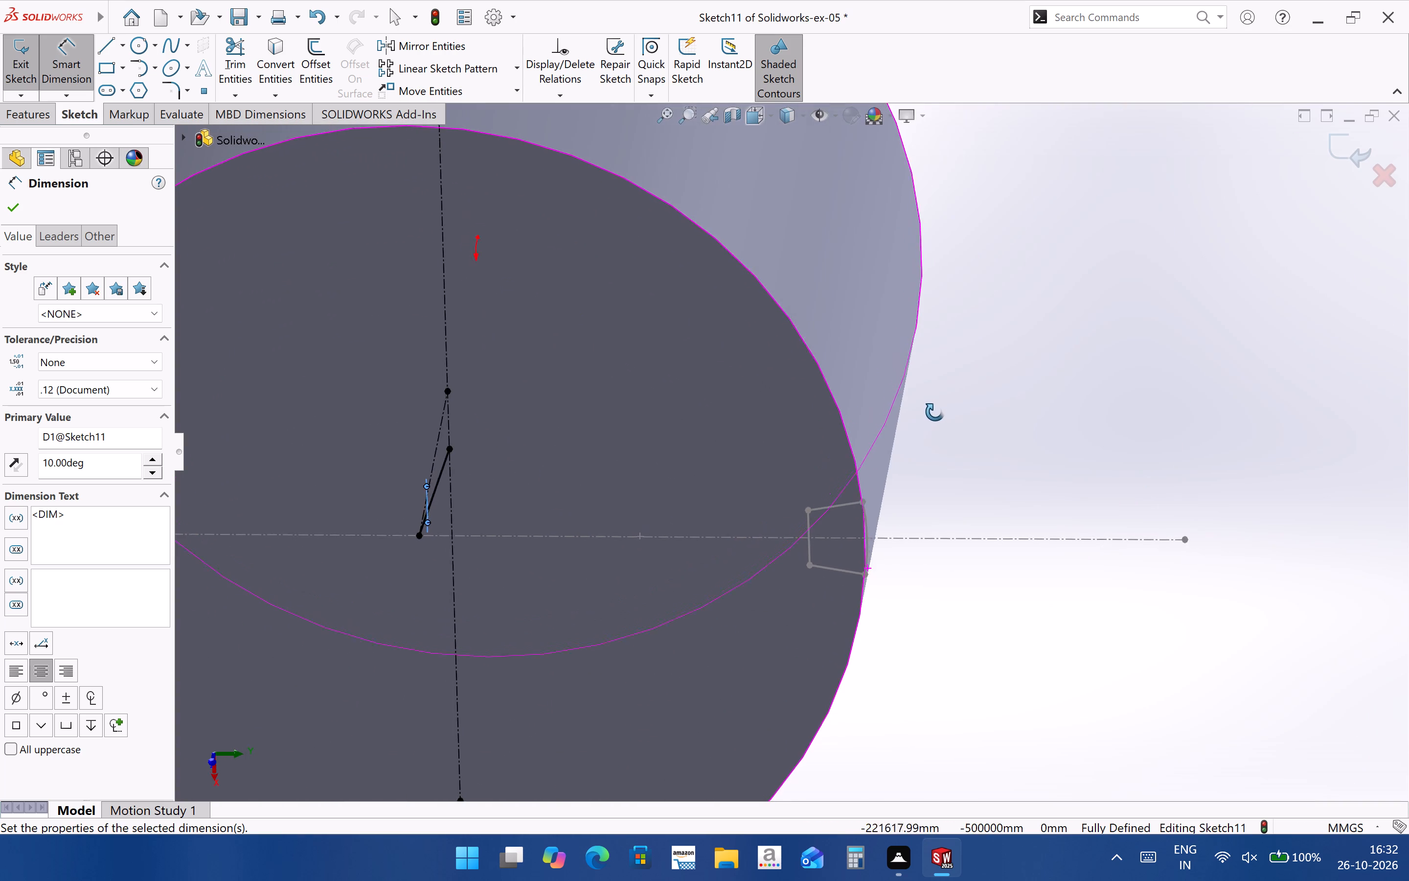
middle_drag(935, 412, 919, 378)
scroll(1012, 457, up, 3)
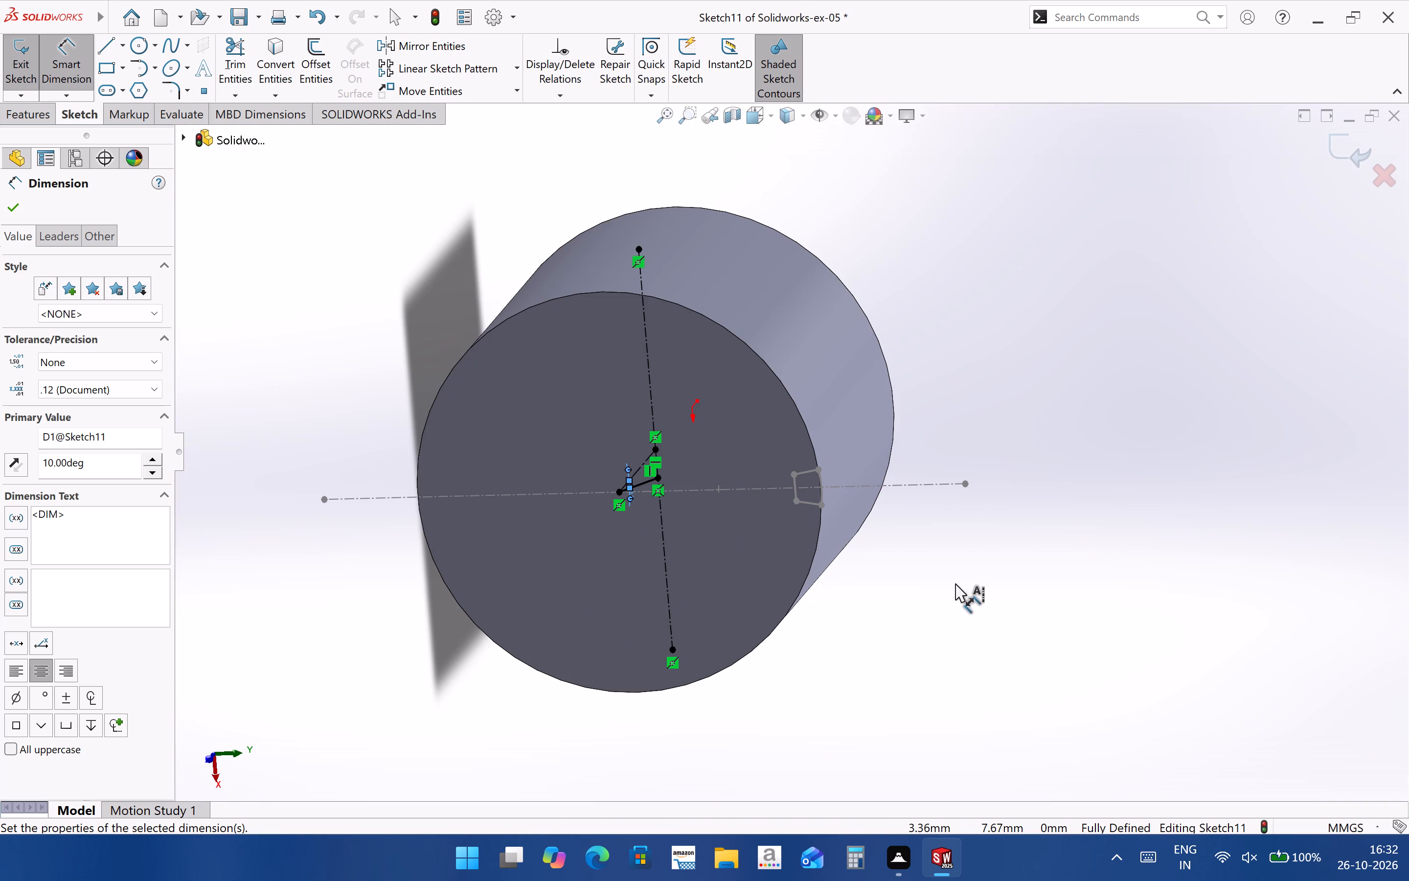
Finish the Top Plane sketch that holds the 10° slanted line.
middle_drag(786, 556, 789, 537)
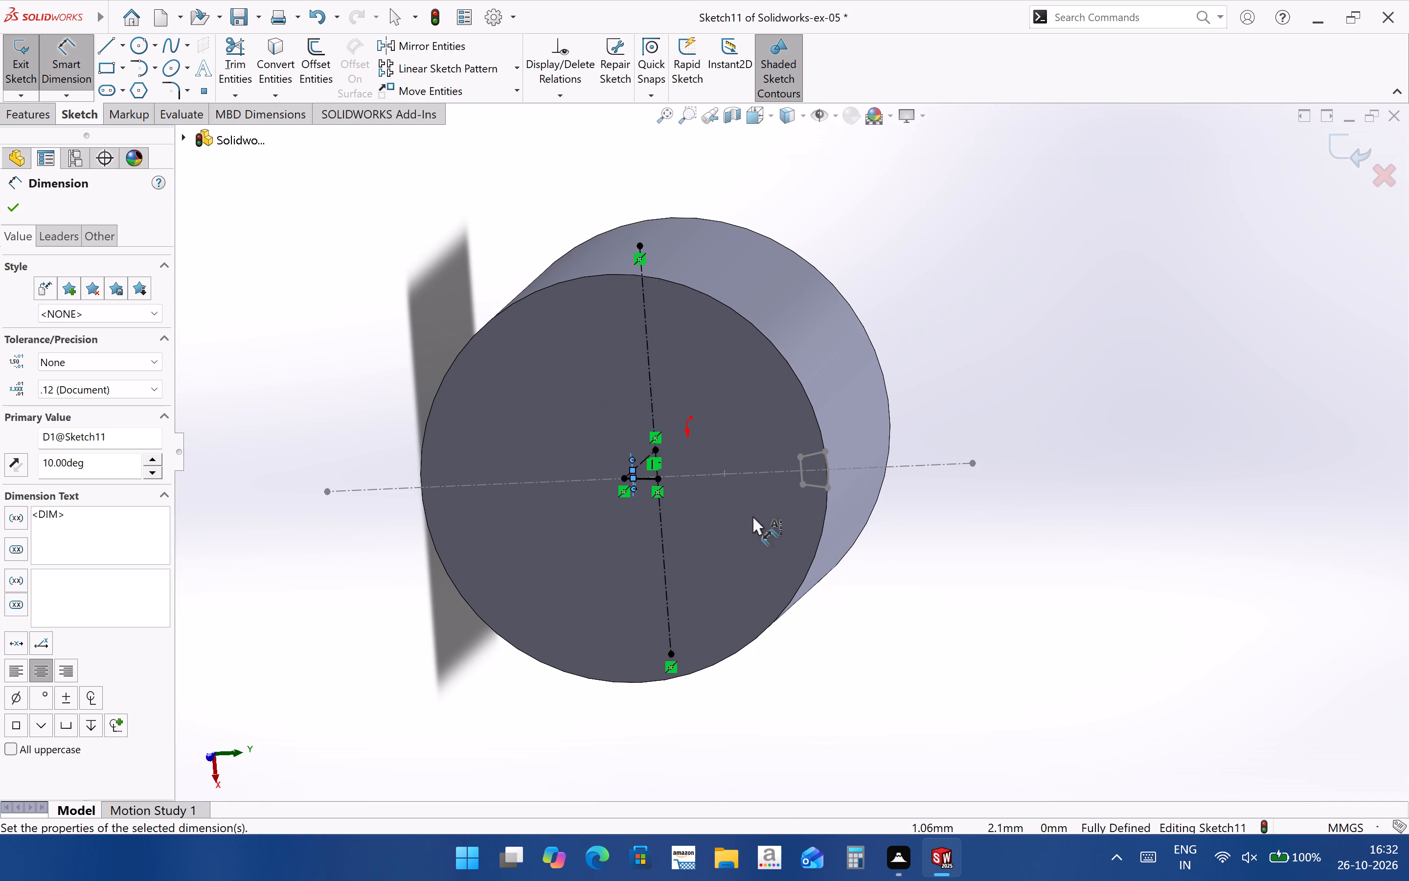
middle_drag(752, 516, 689, 500)
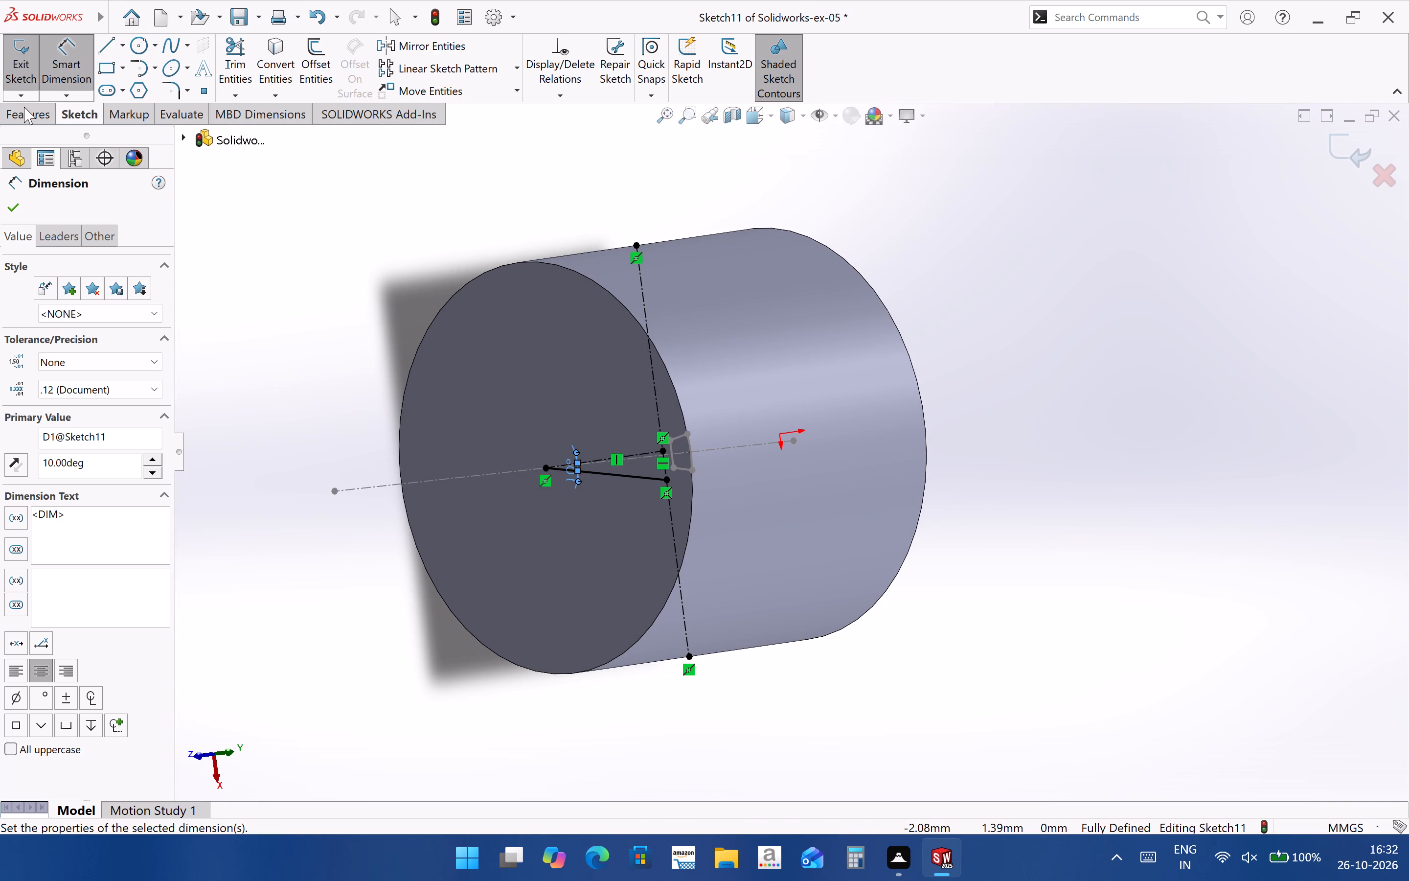
click(1334, 153)
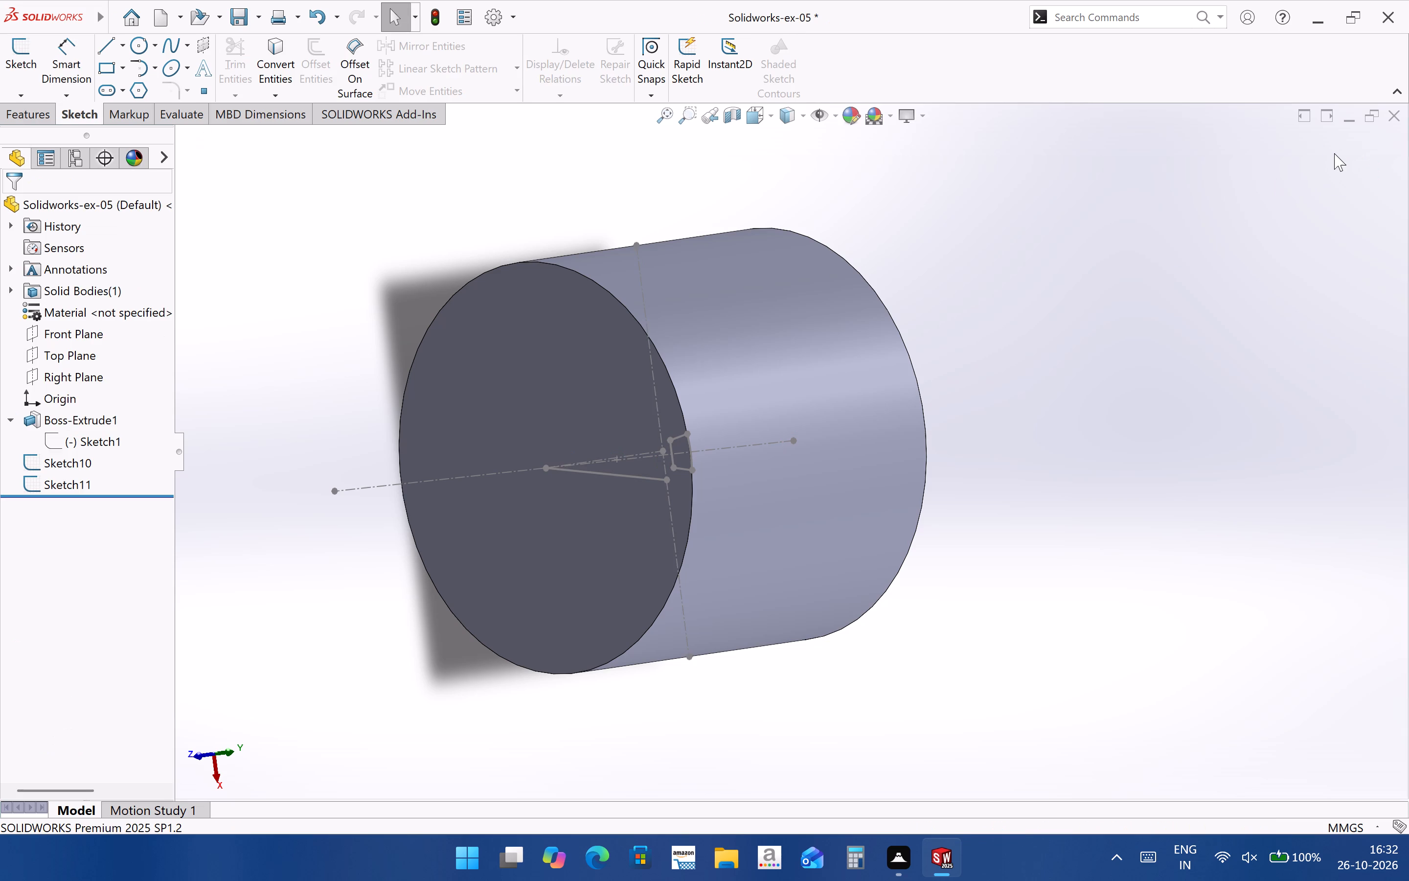
Make a Swept Cut with the tapered notch sketch as profile and the 10° slanted line sketch as path, keeping all bodies.
scroll(575, 526, down, 3)
middle_drag(667, 474, 702, 360)
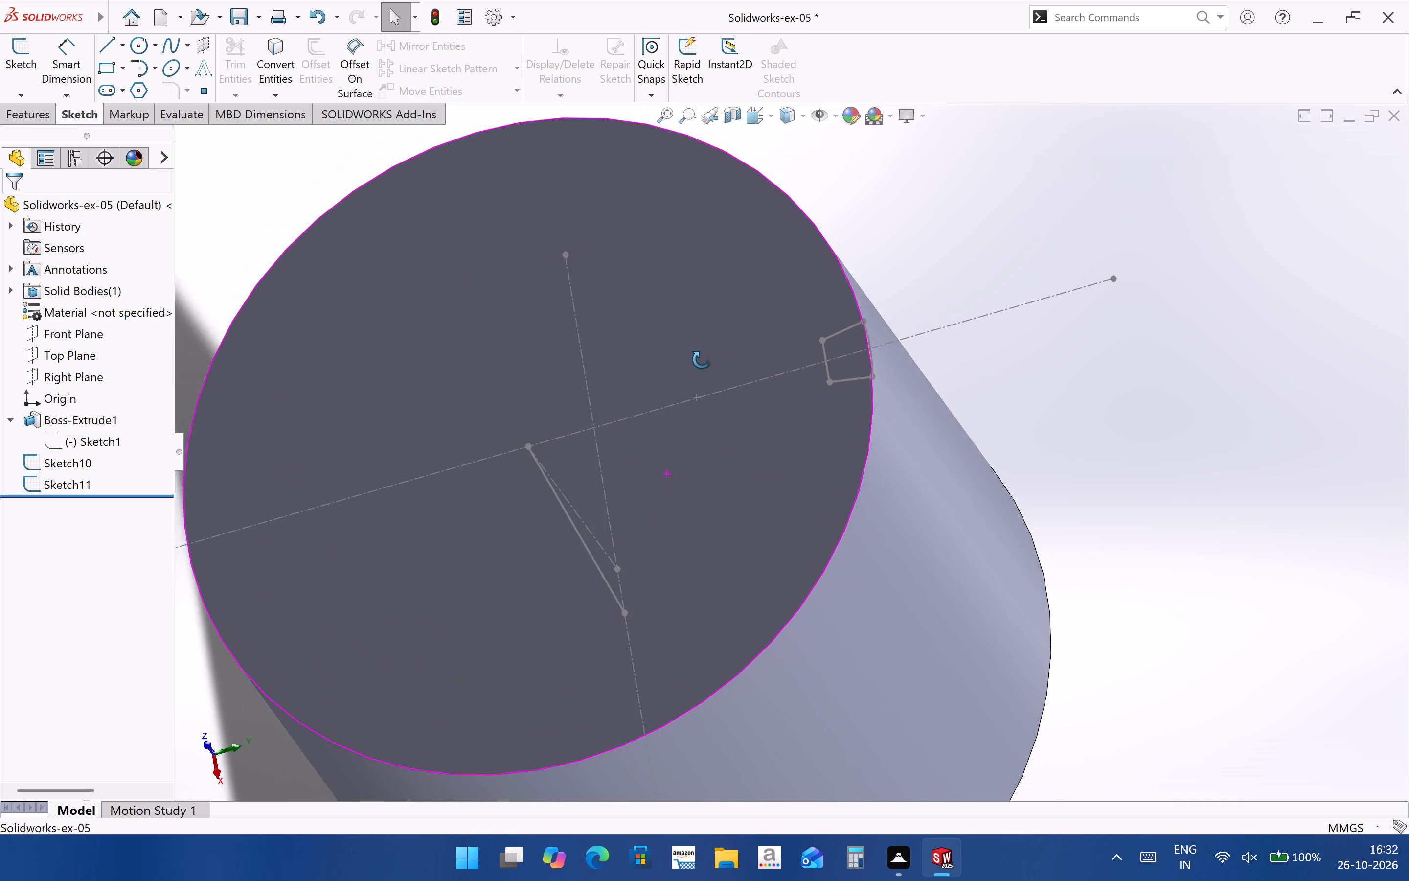
middle_drag(702, 360, 688, 398)
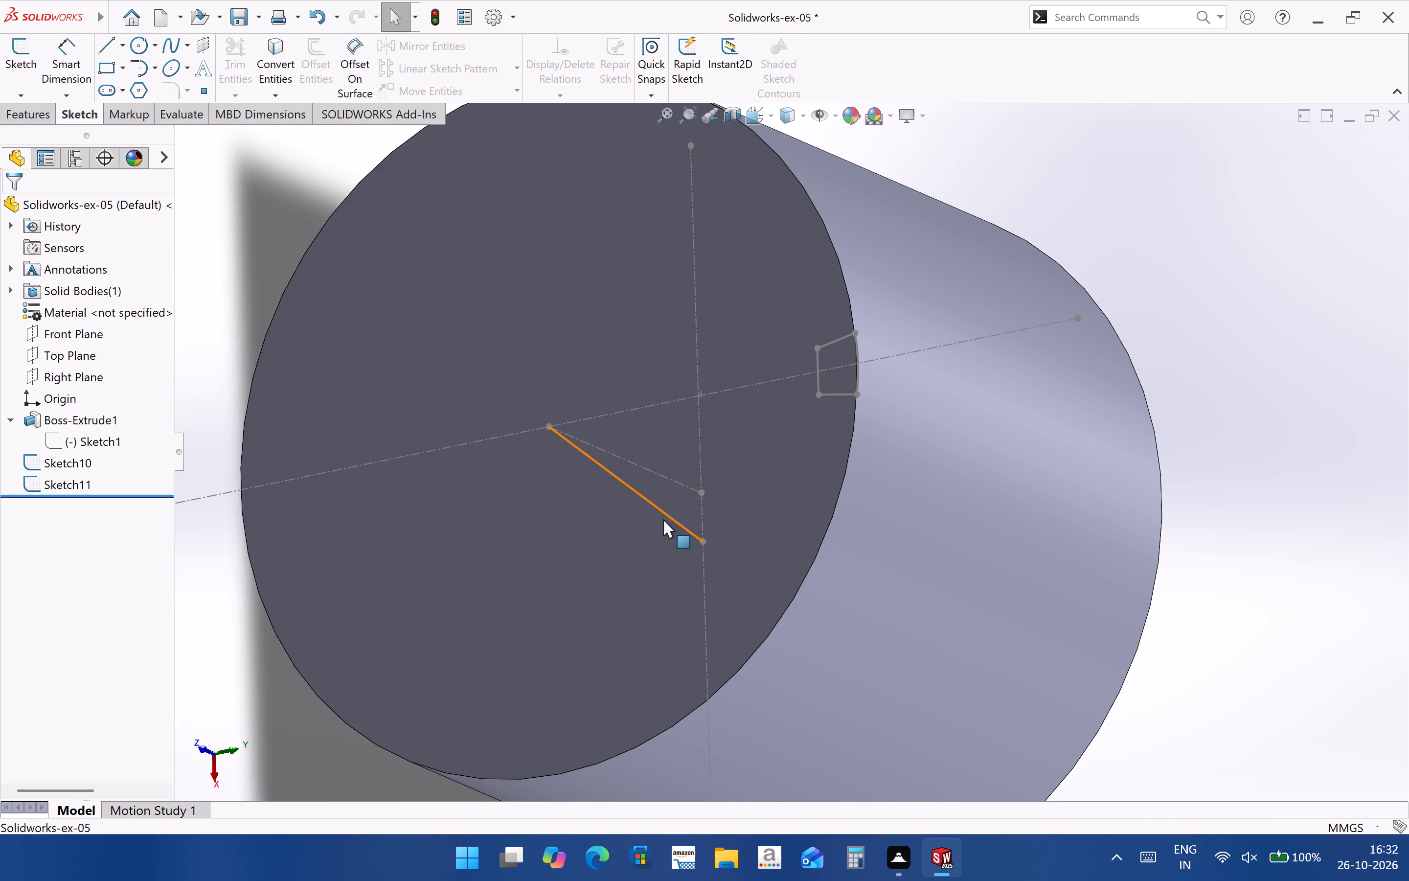
click(30, 120)
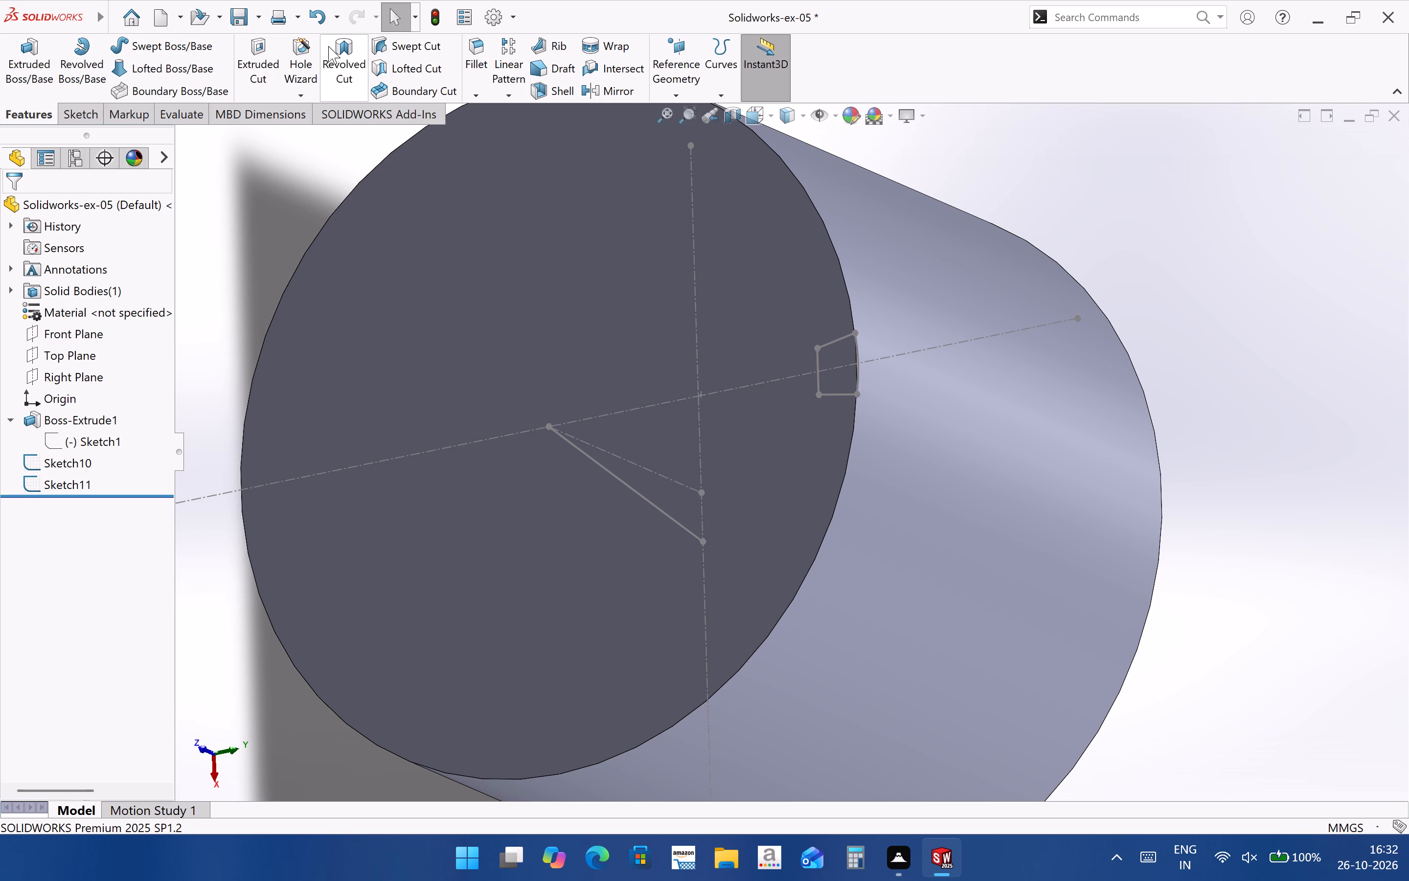
click(349, 62)
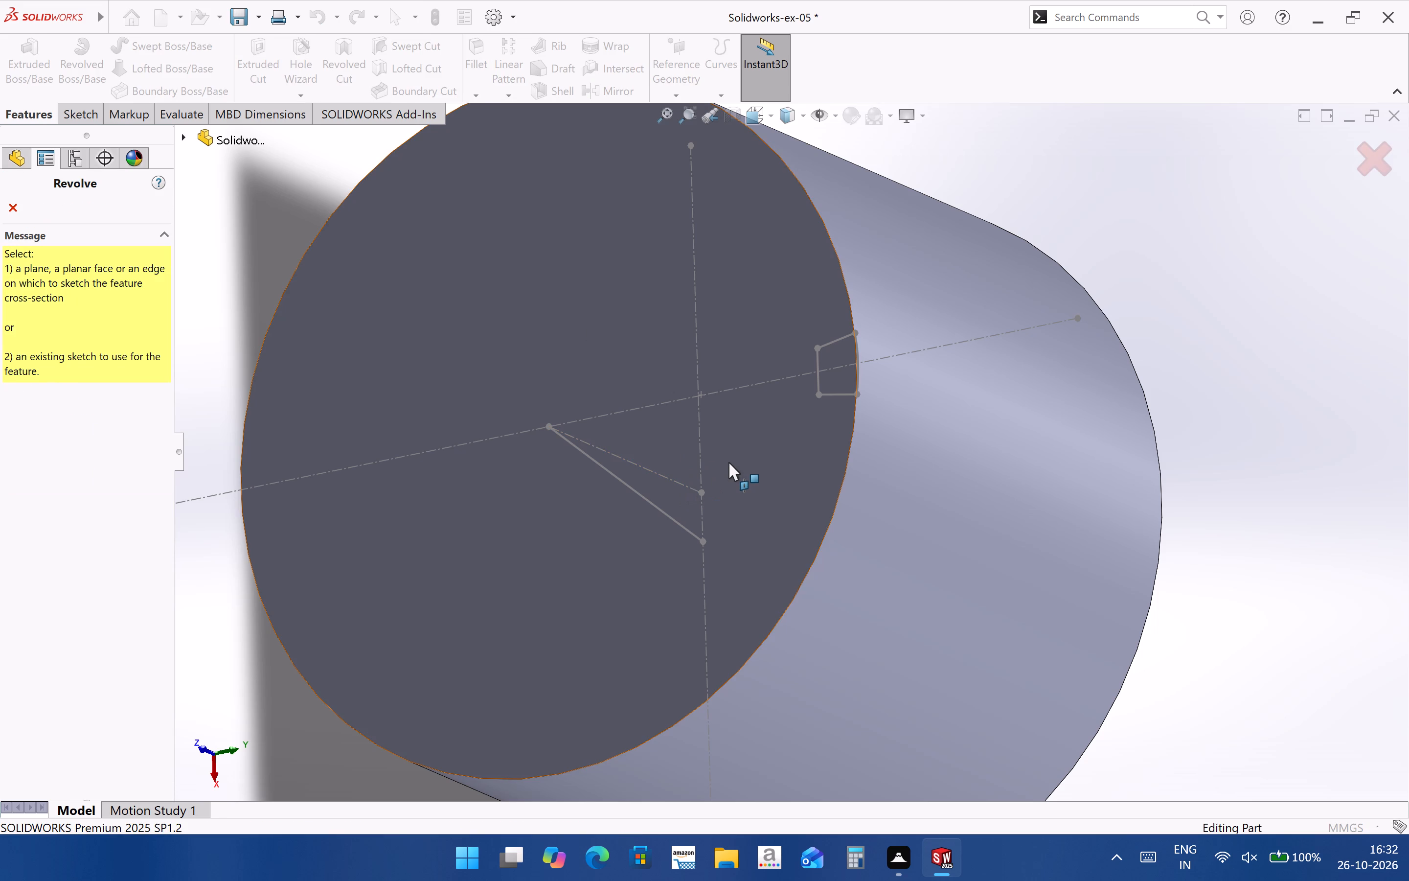
click(5, 216)
click(394, 49)
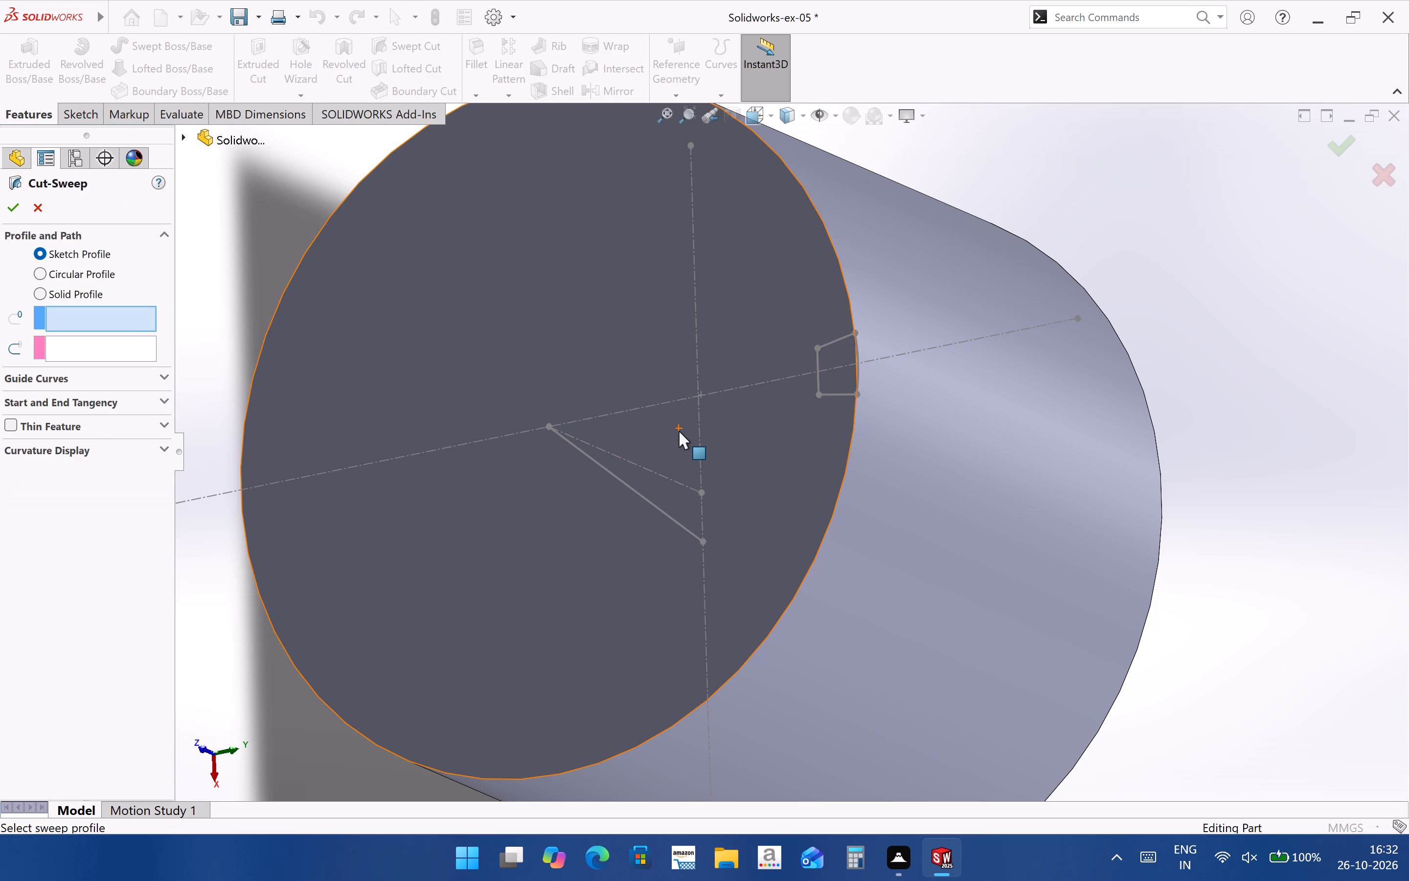
click(833, 394)
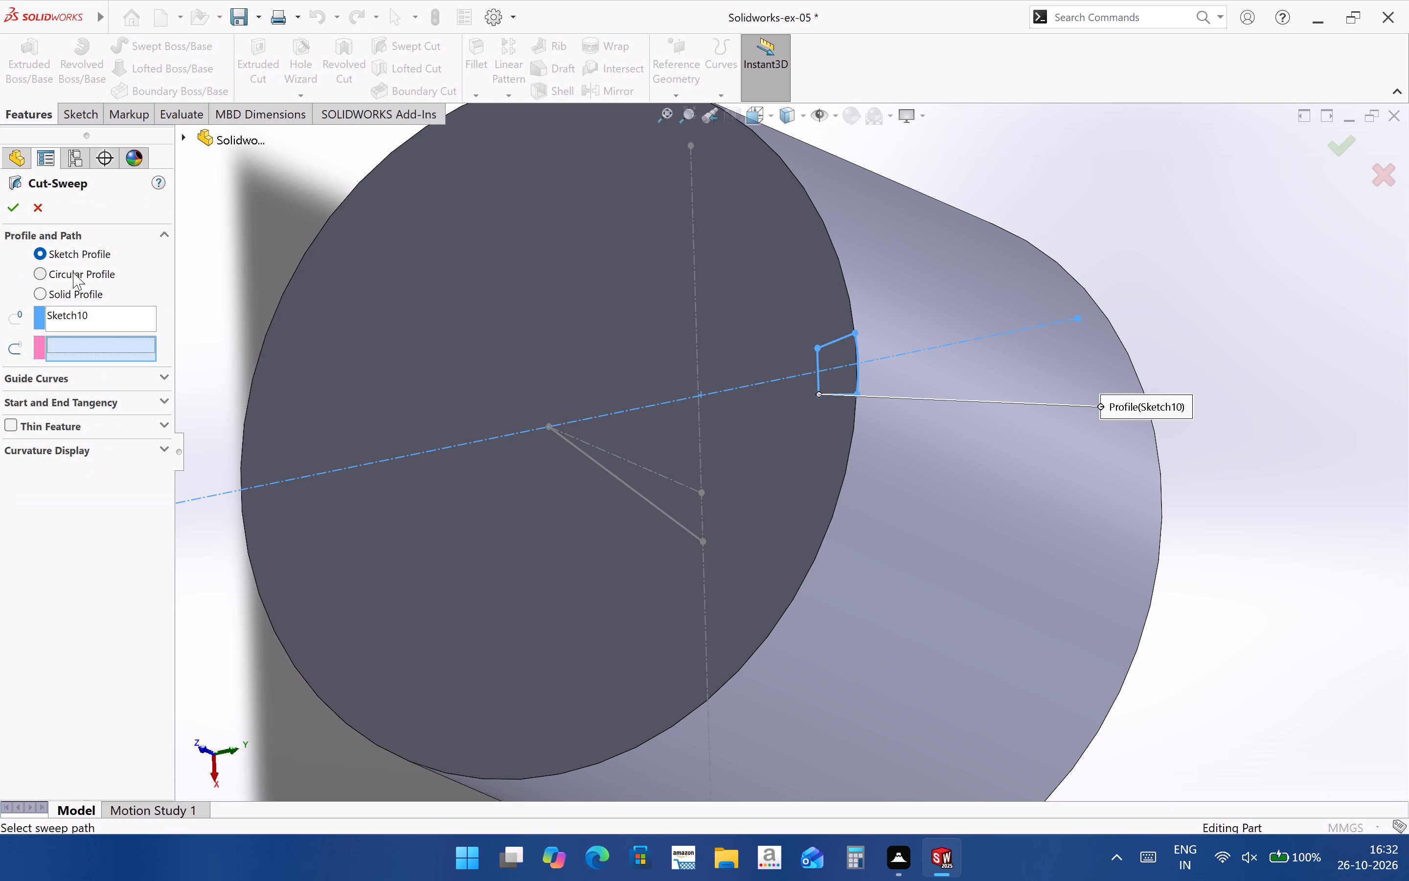
click(78, 274)
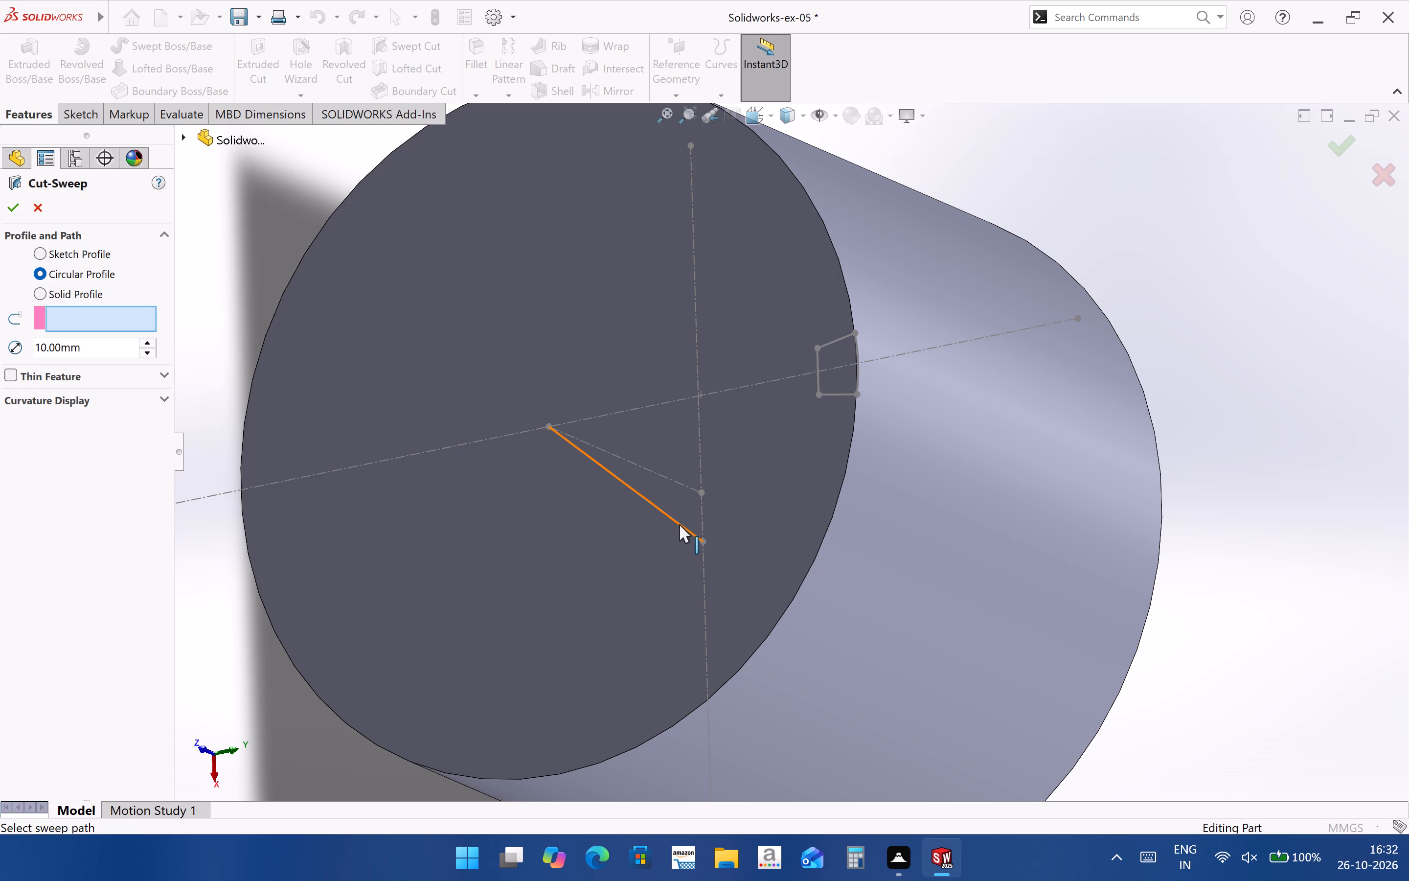
click(99, 250)
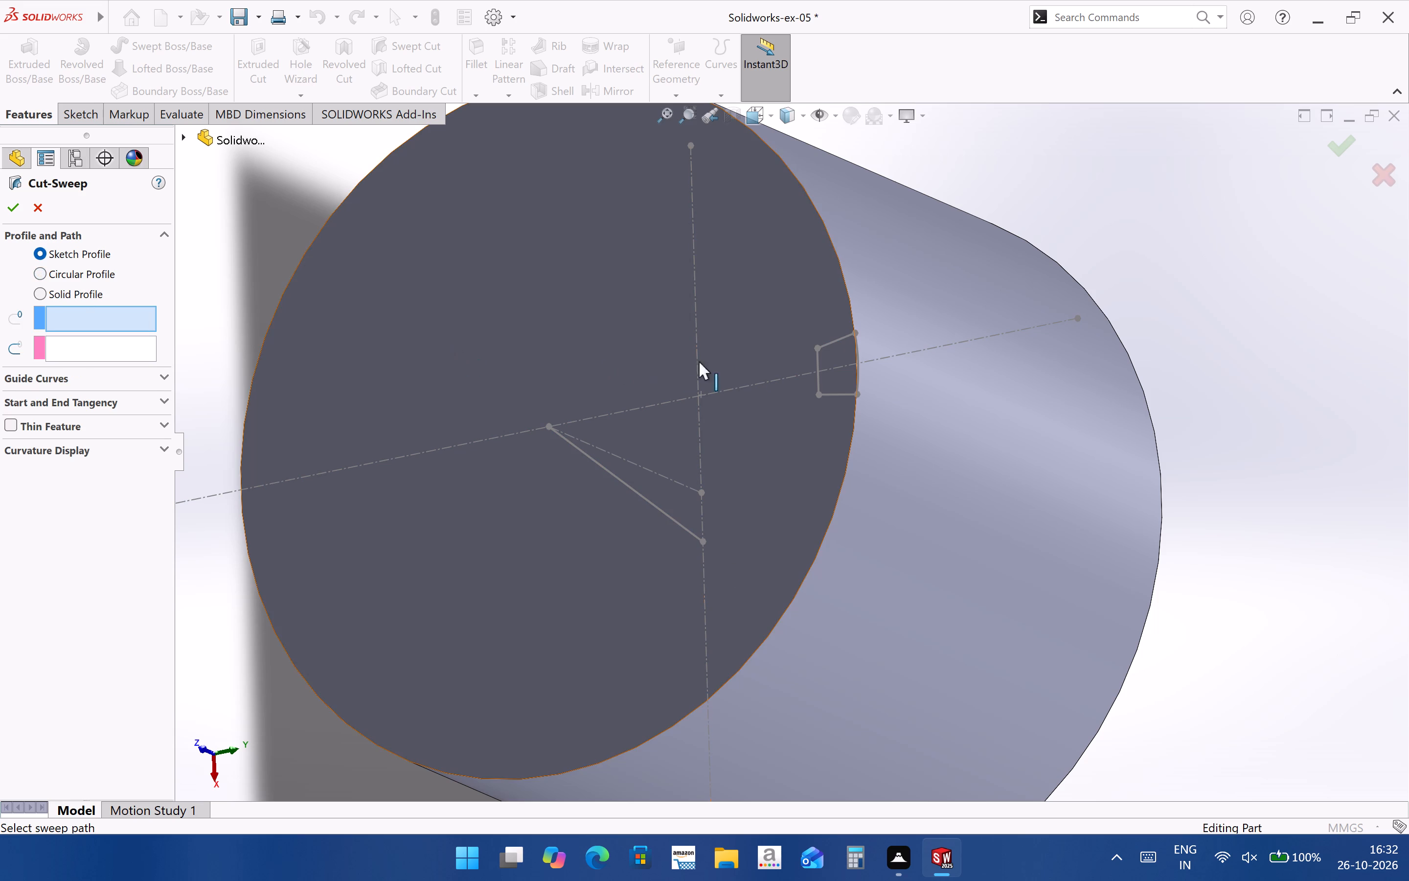
click(818, 371)
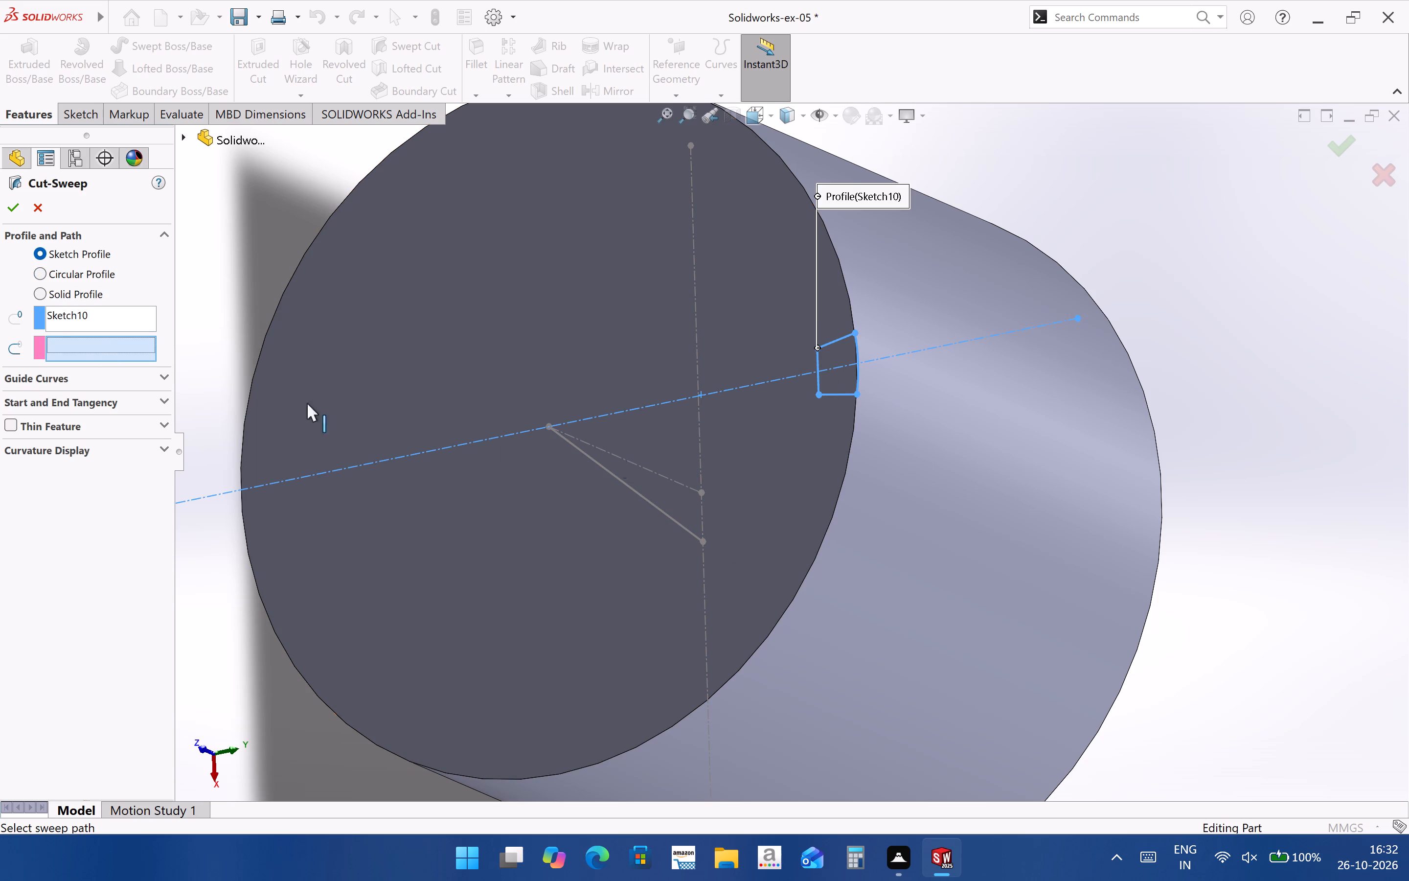
click(665, 514)
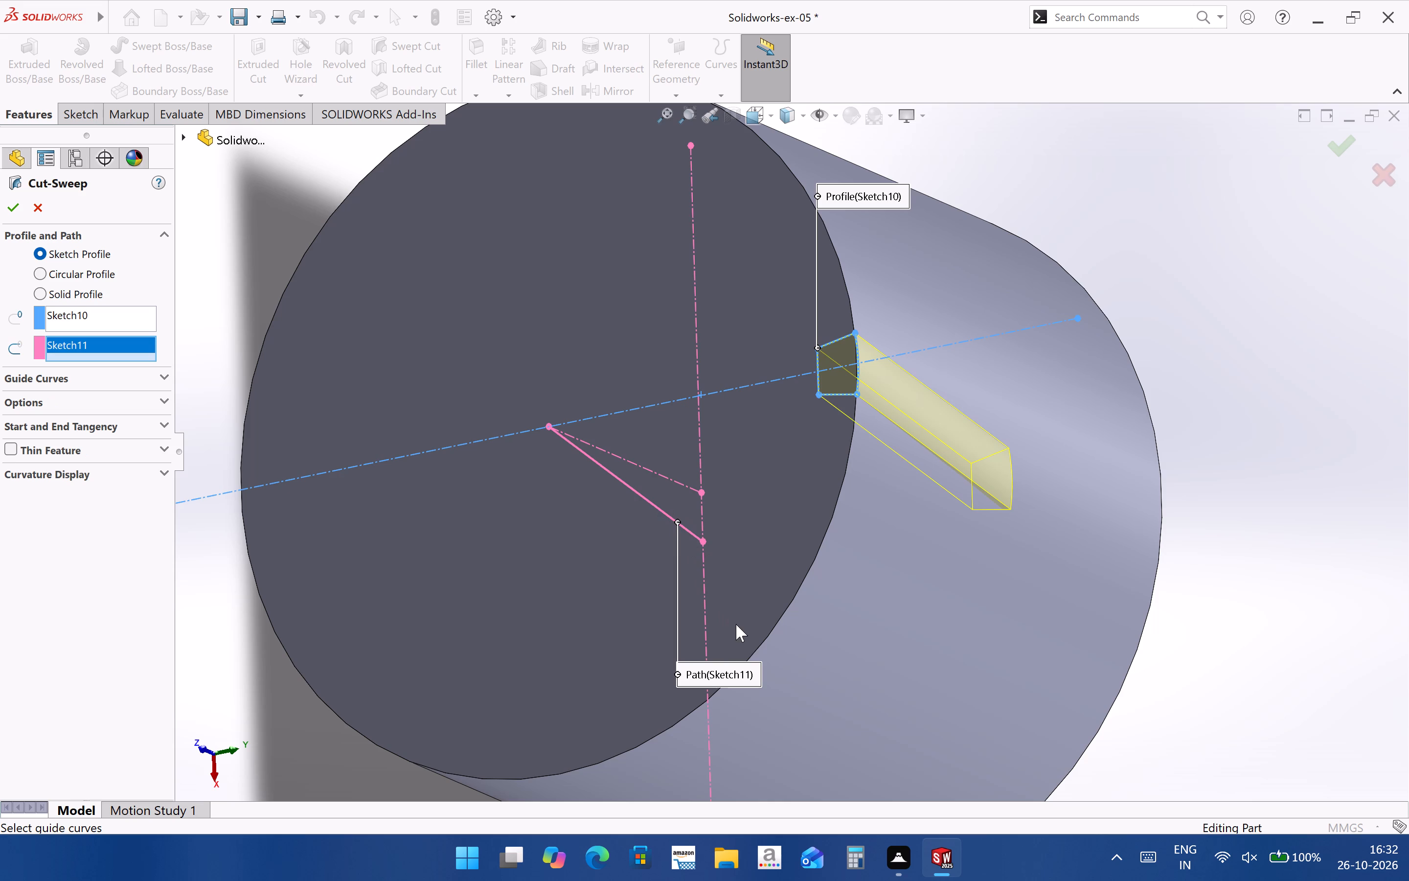
middle_drag(916, 536, 854, 495)
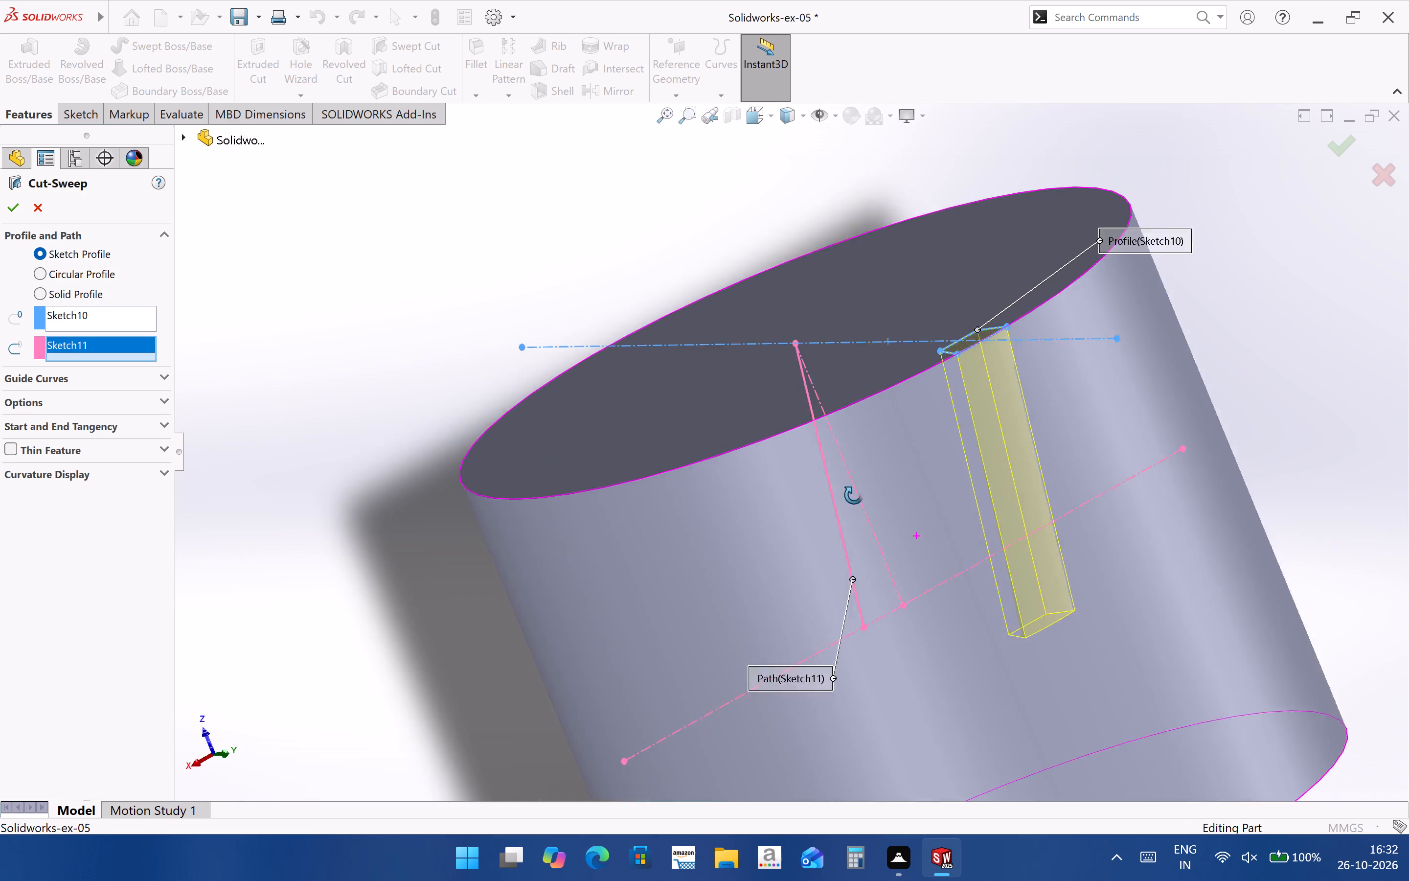
middle_drag(854, 495, 846, 564)
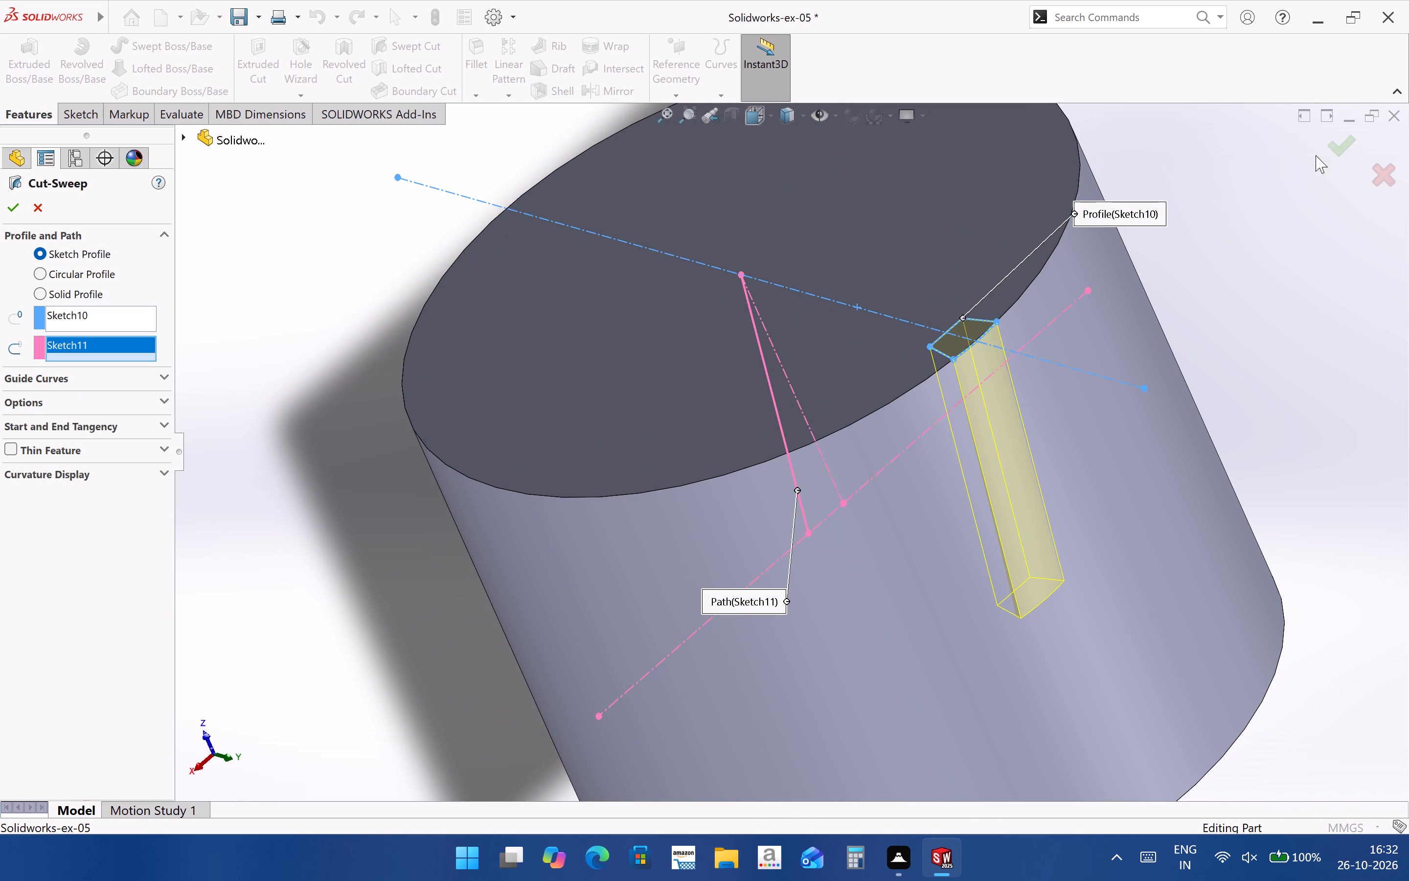
click(1342, 153)
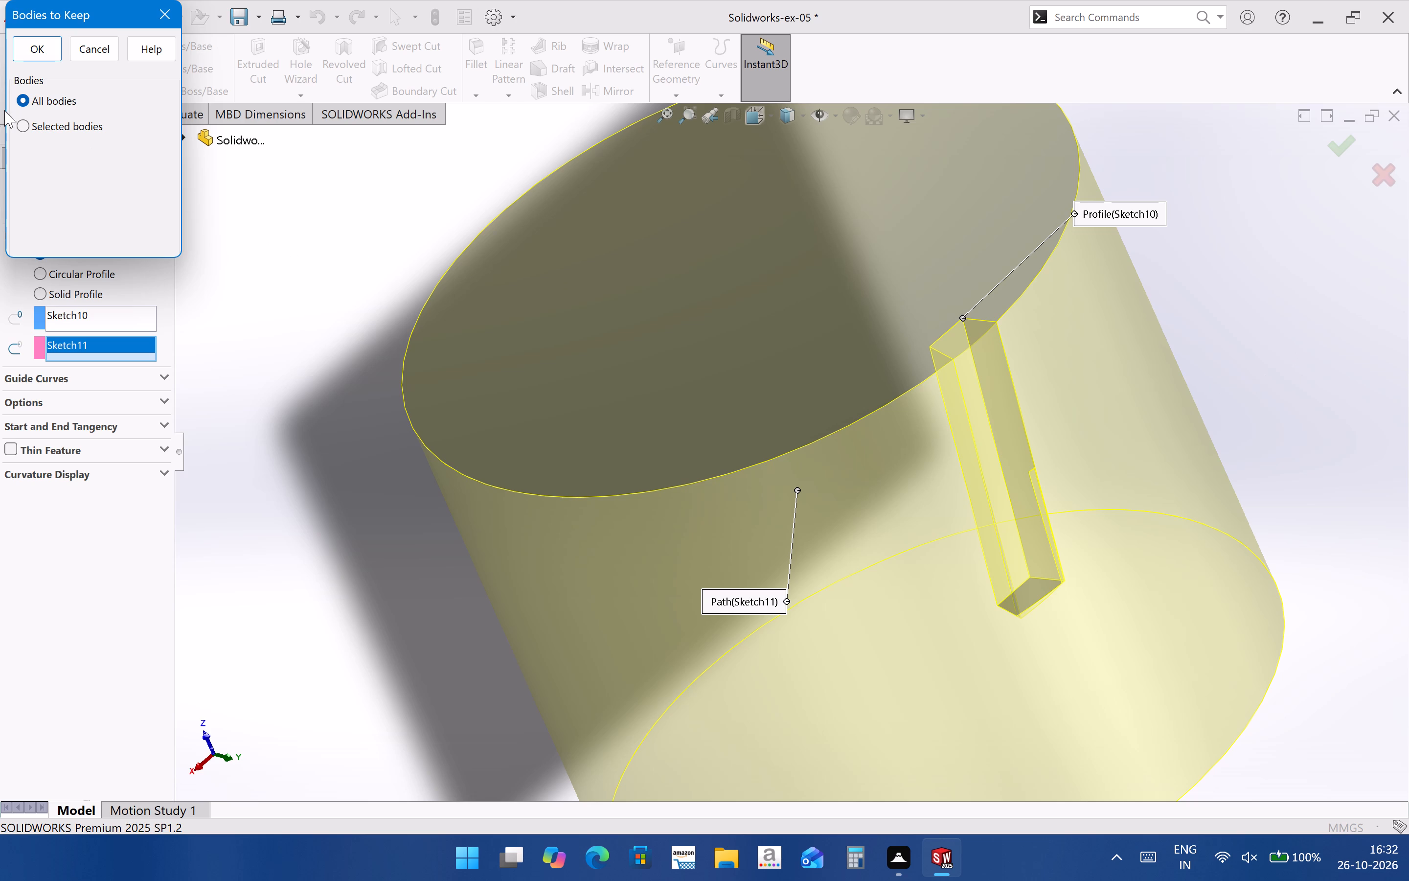
click(29, 45)
click(1299, 277)
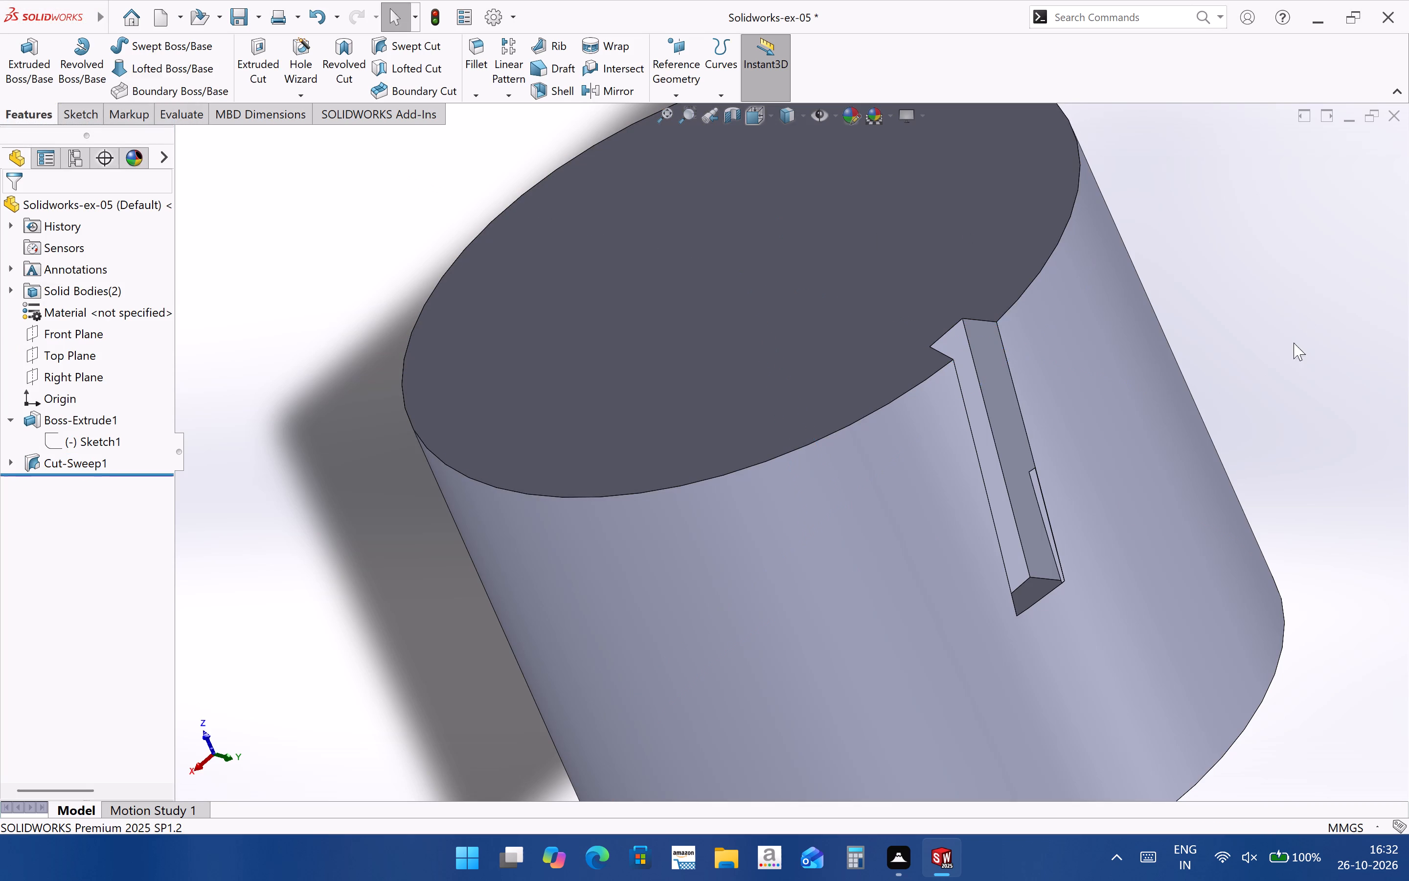
Examine the swept notch from several angles and reopen its path sketch to check how the sweep meets the cylinder.
middle_drag(1071, 502, 1046, 602)
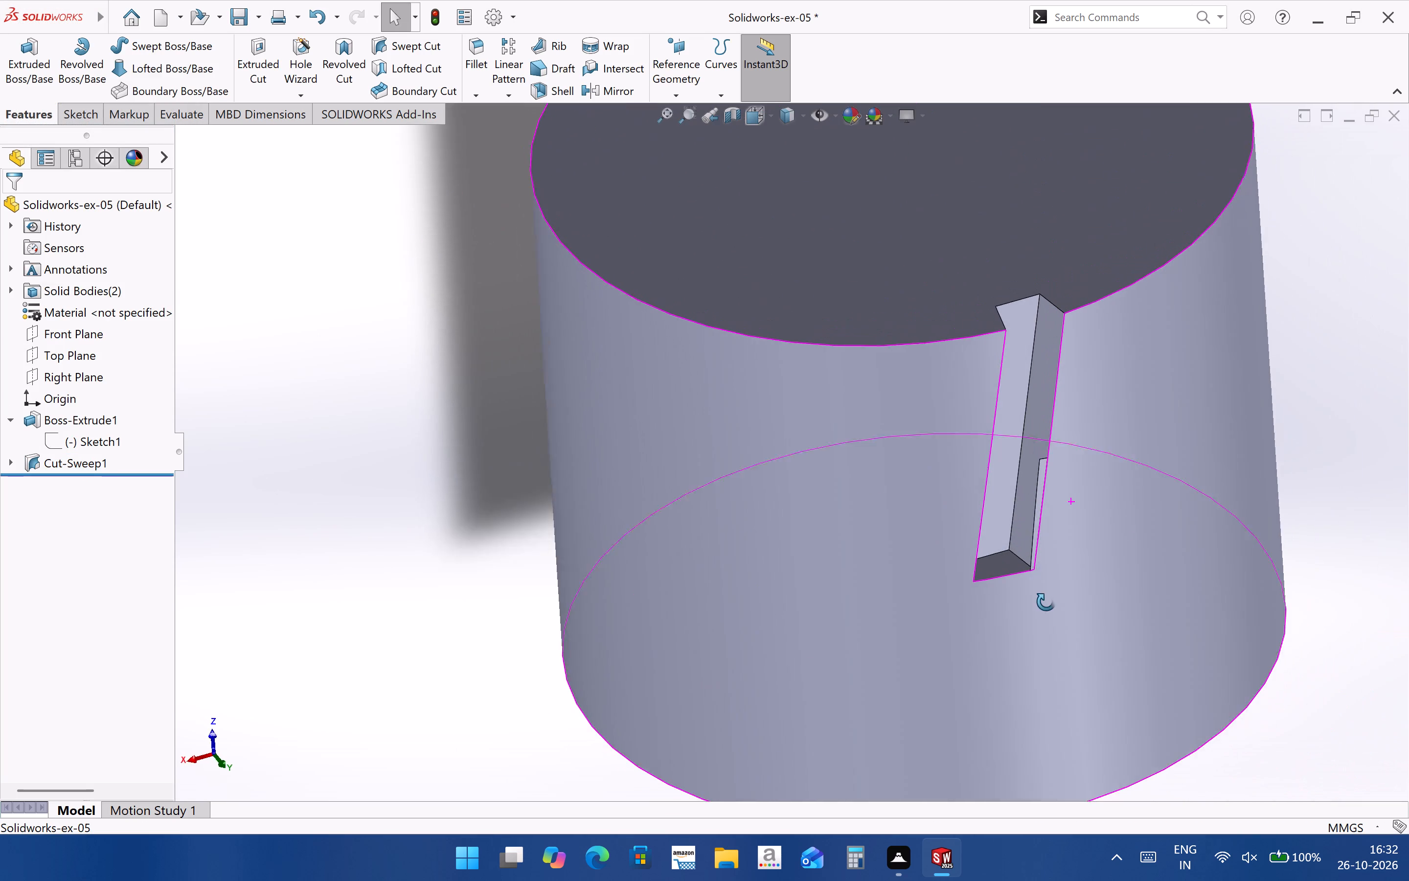
middle_drag(1046, 602, 1022, 694)
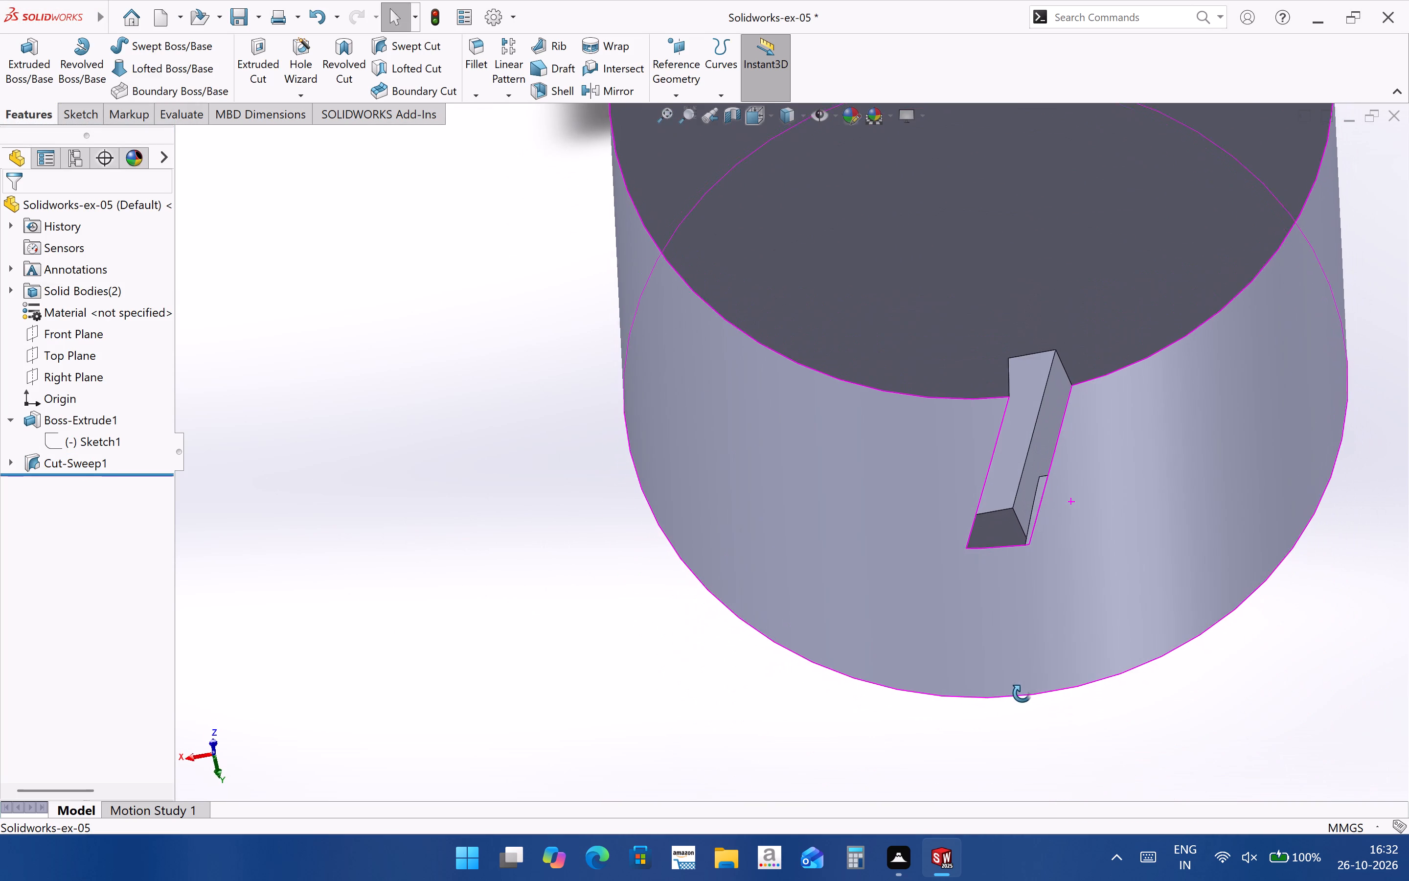
middle_drag(1022, 694, 1055, 557)
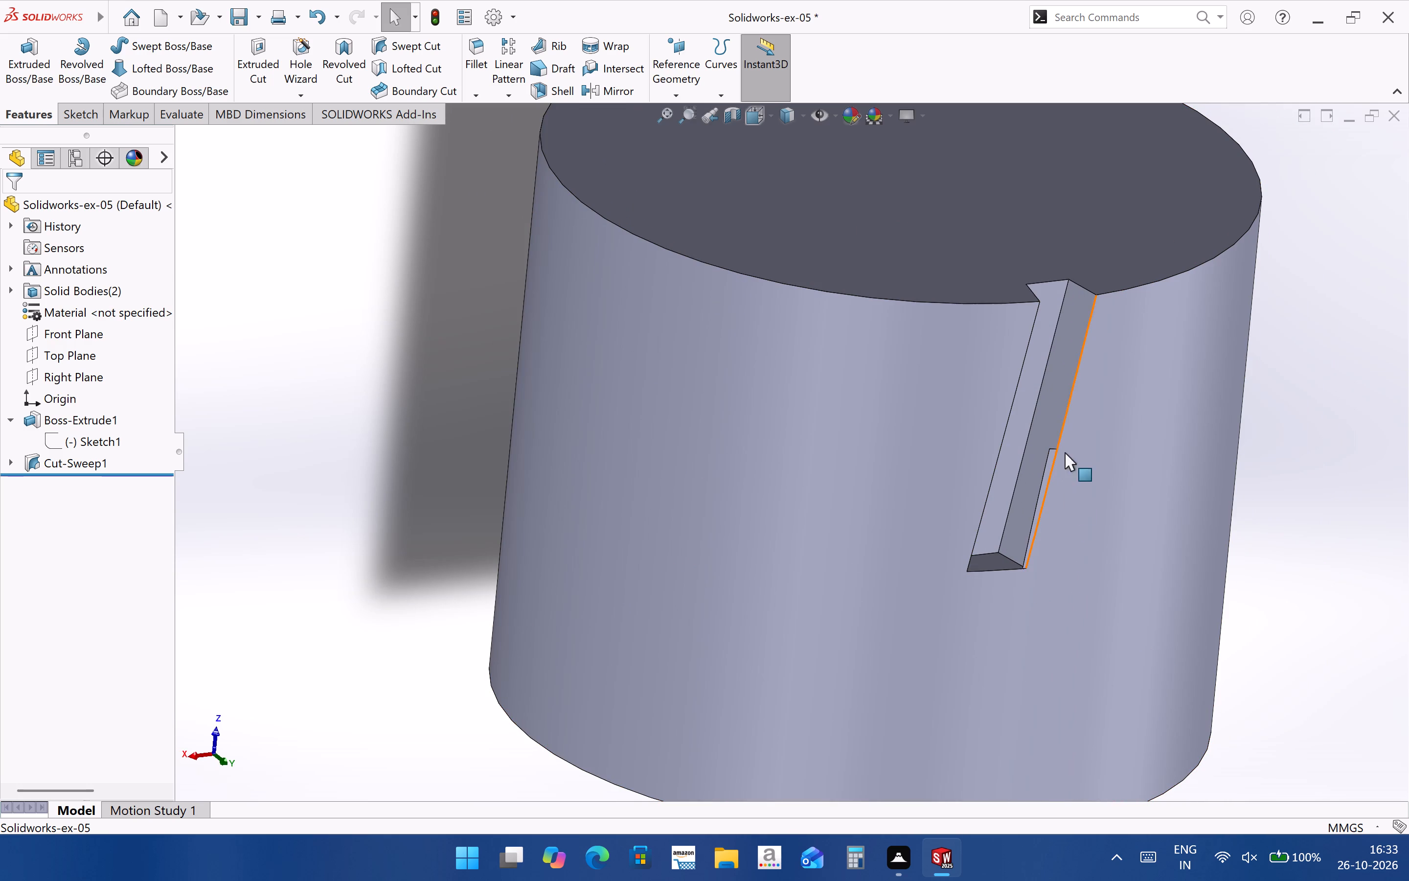
scroll(751, 454, up, 3)
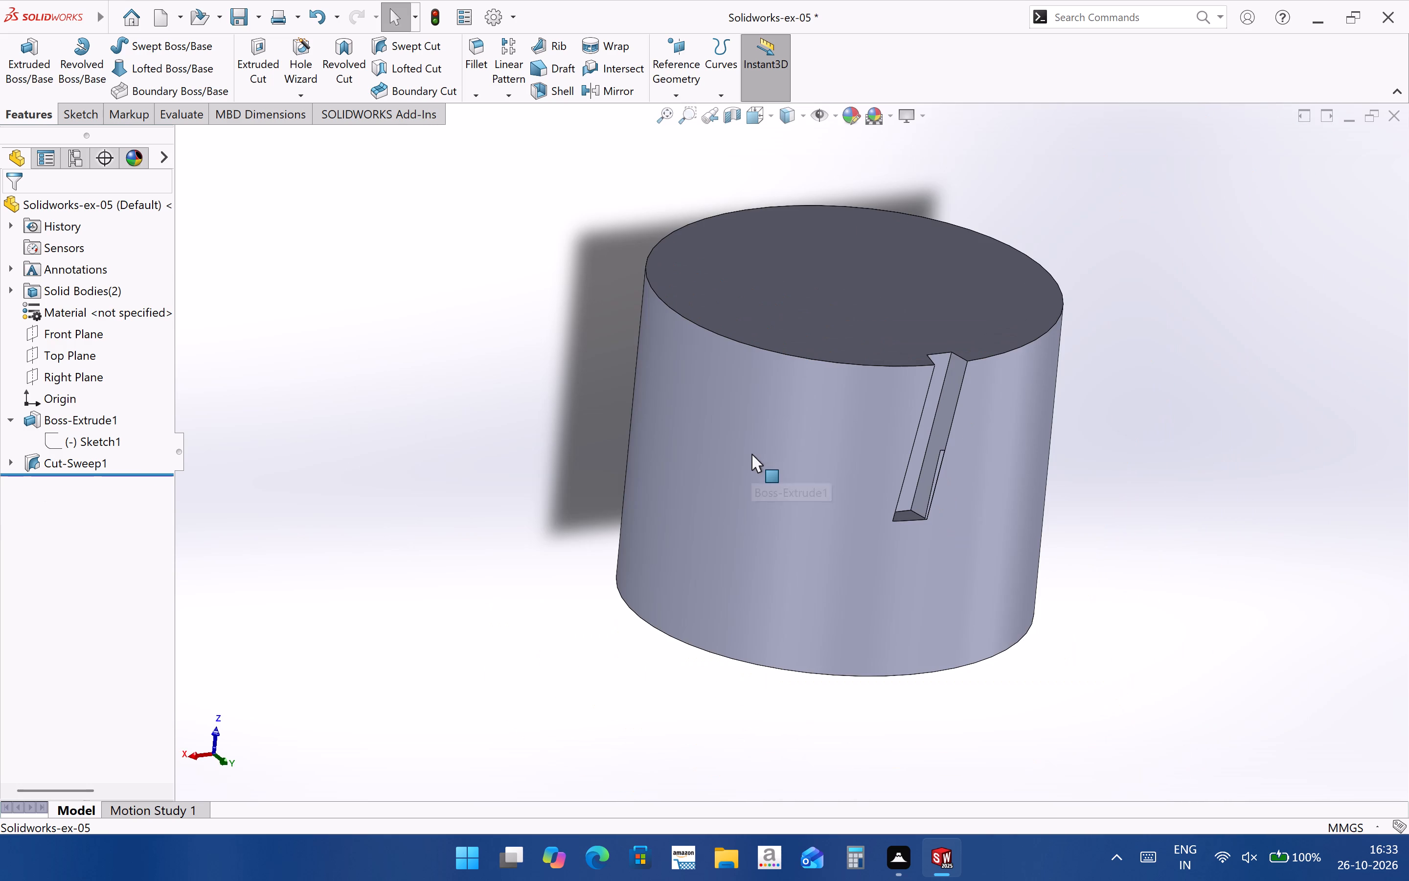
click(13, 458)
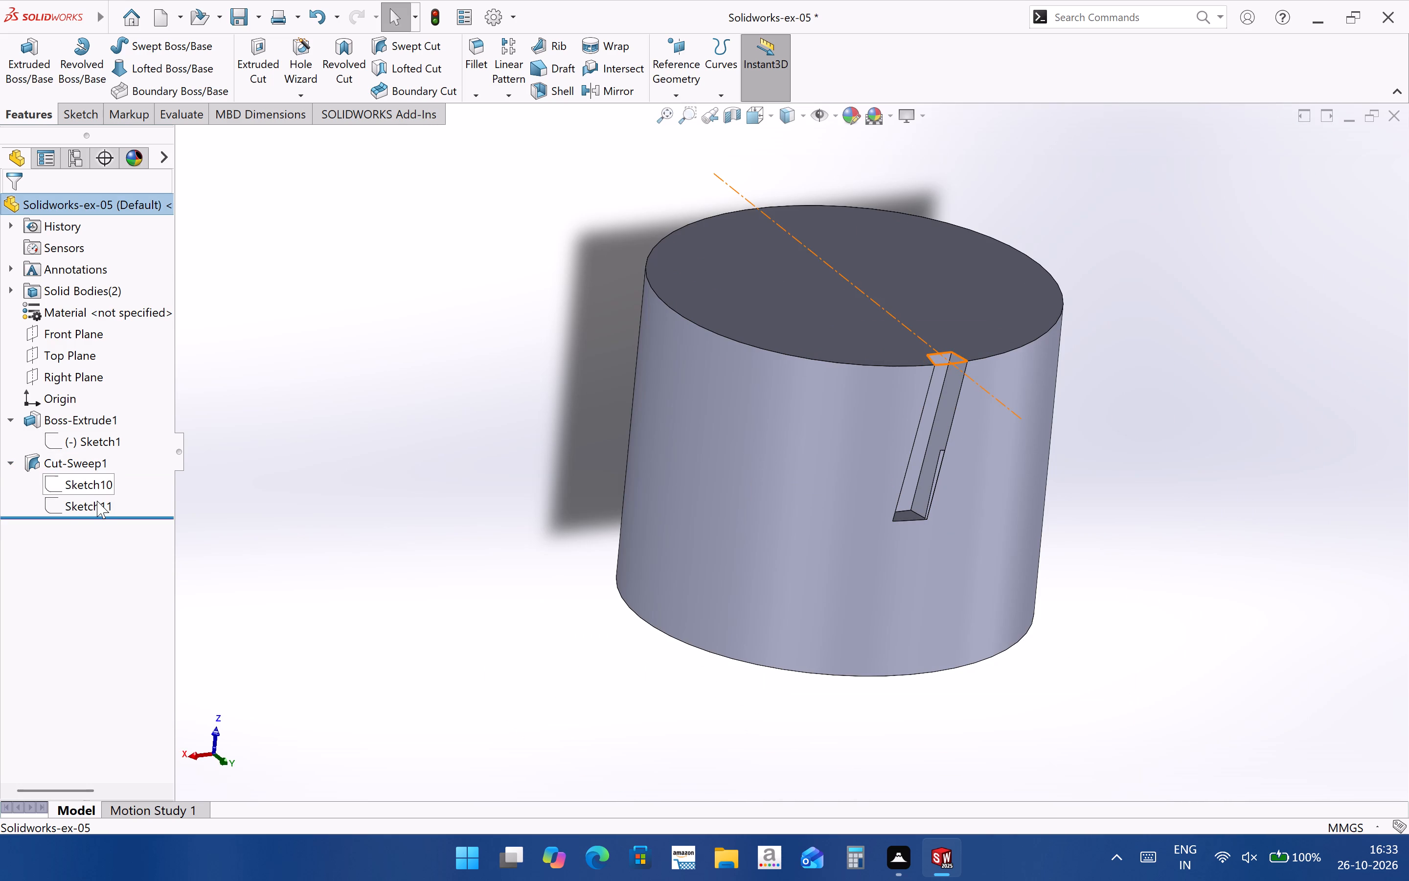
click(97, 501)
click(117, 460)
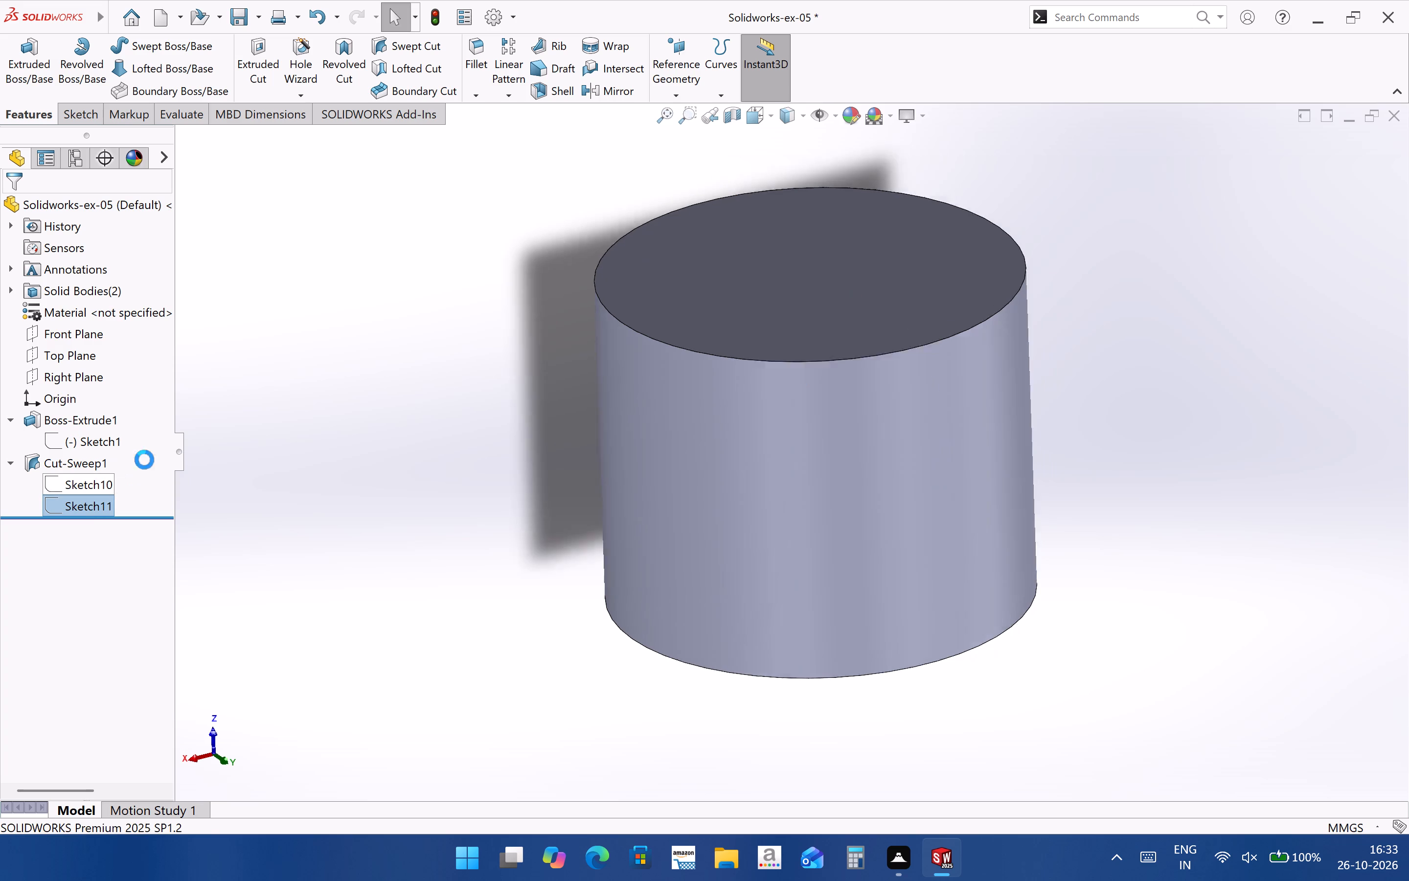
scroll(833, 728, down, 1)
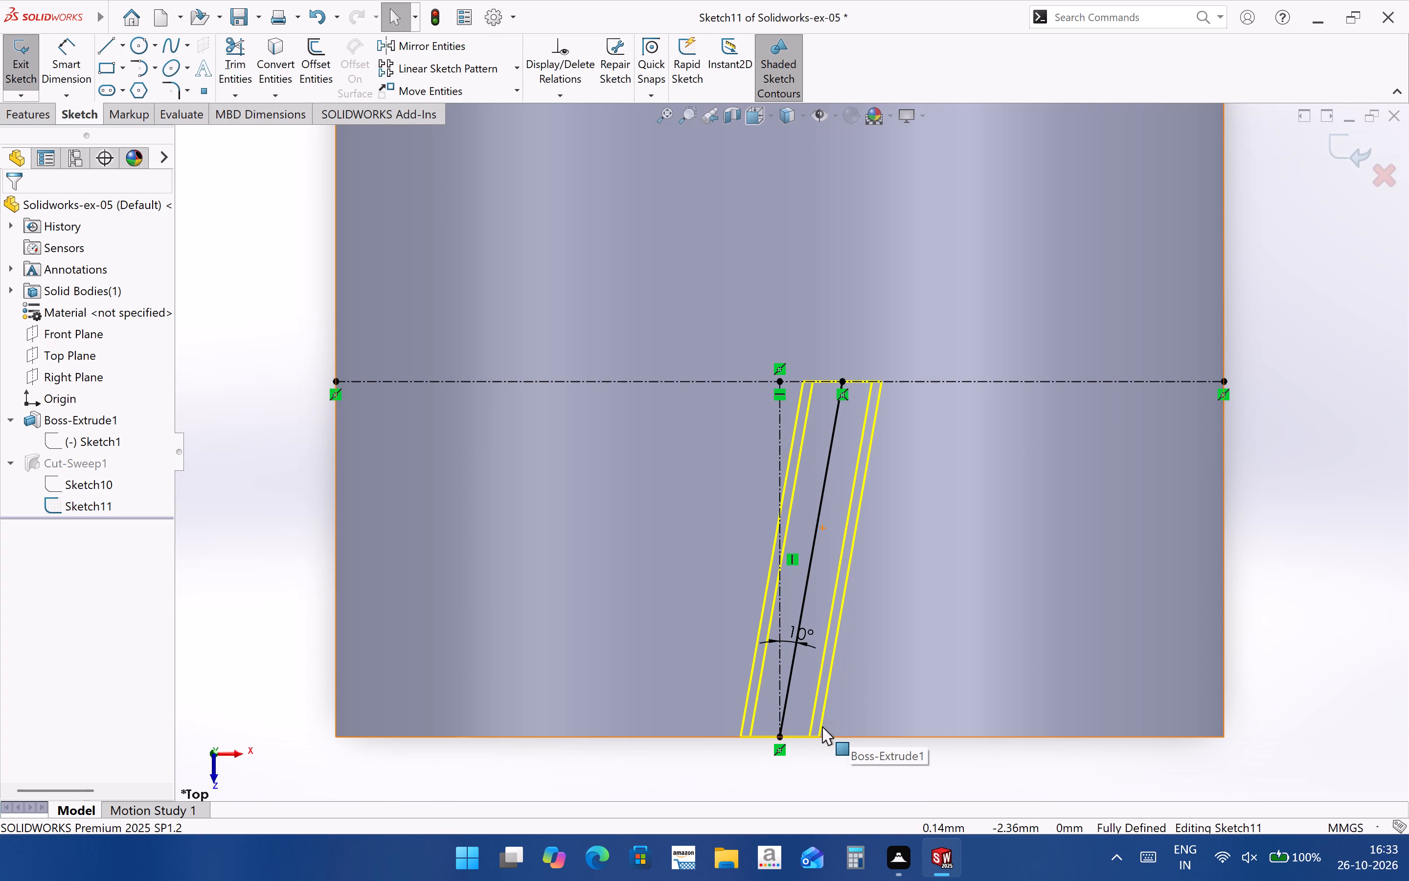
middle_drag(821, 725, 749, 842)
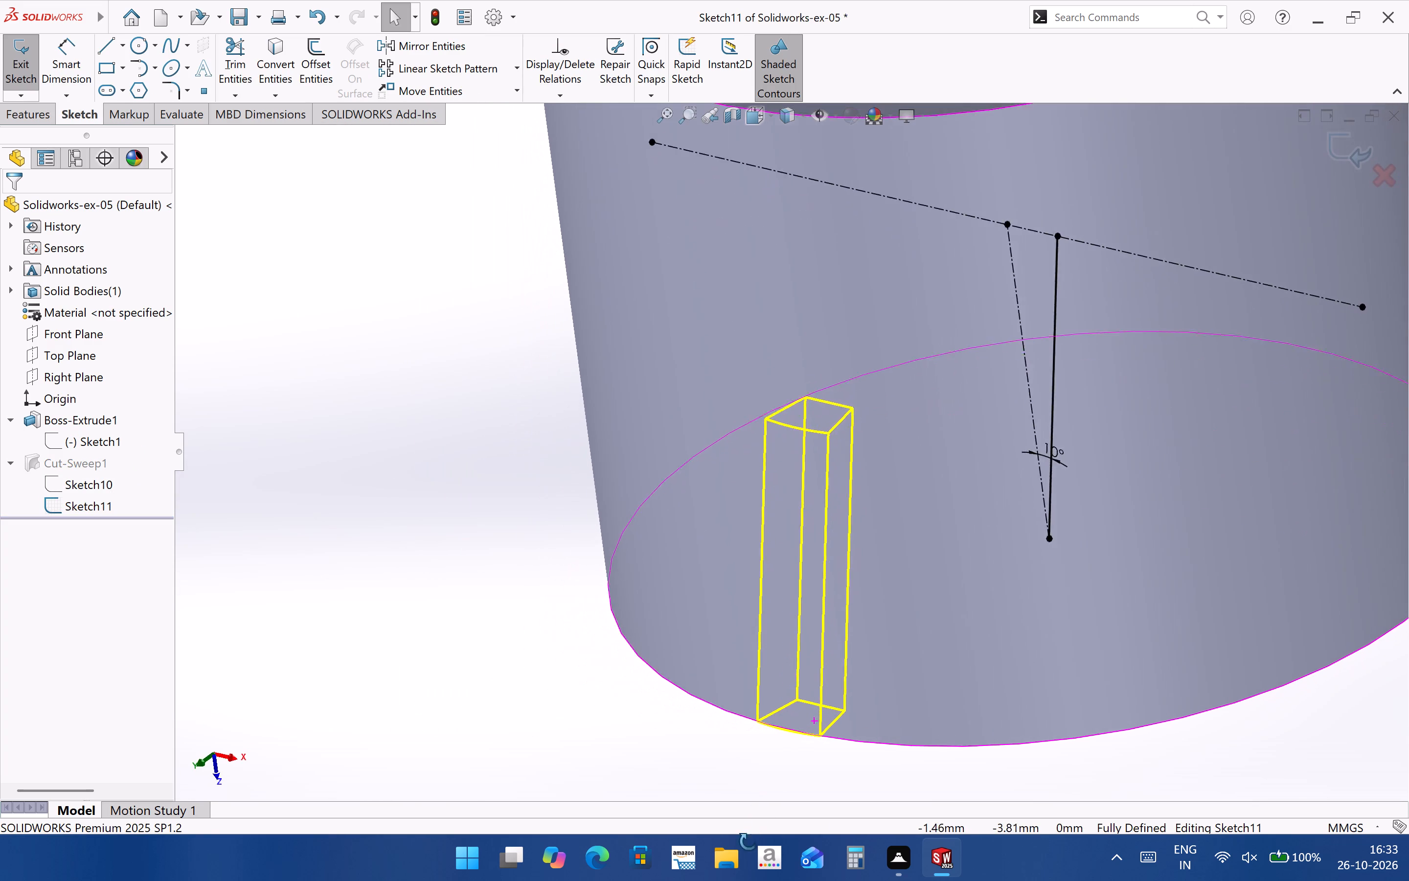
middle_drag(749, 842, 878, 278)
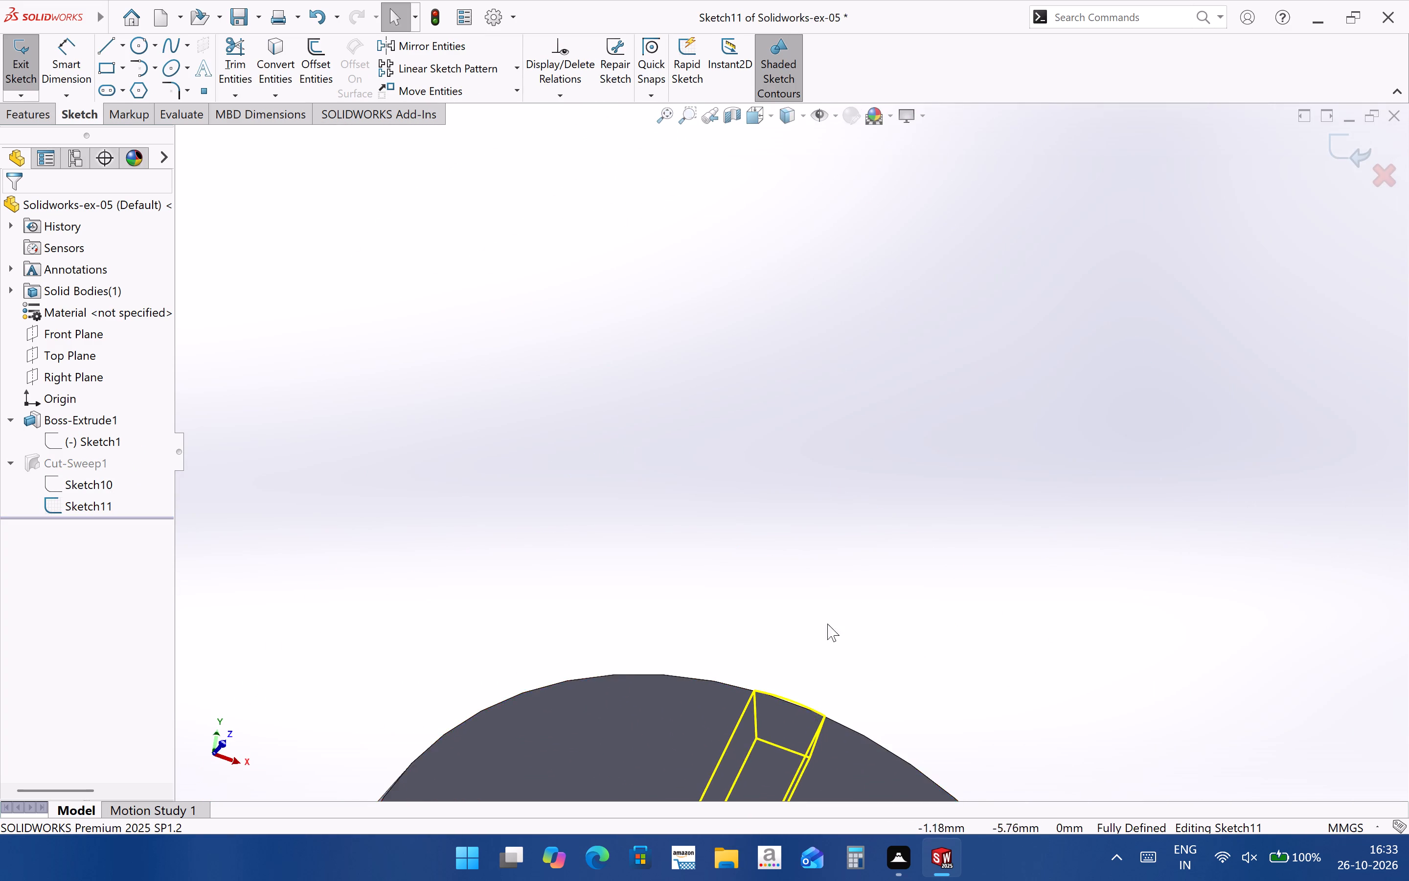
scroll(827, 655, up, 3)
middle_drag(808, 708, 648, 880)
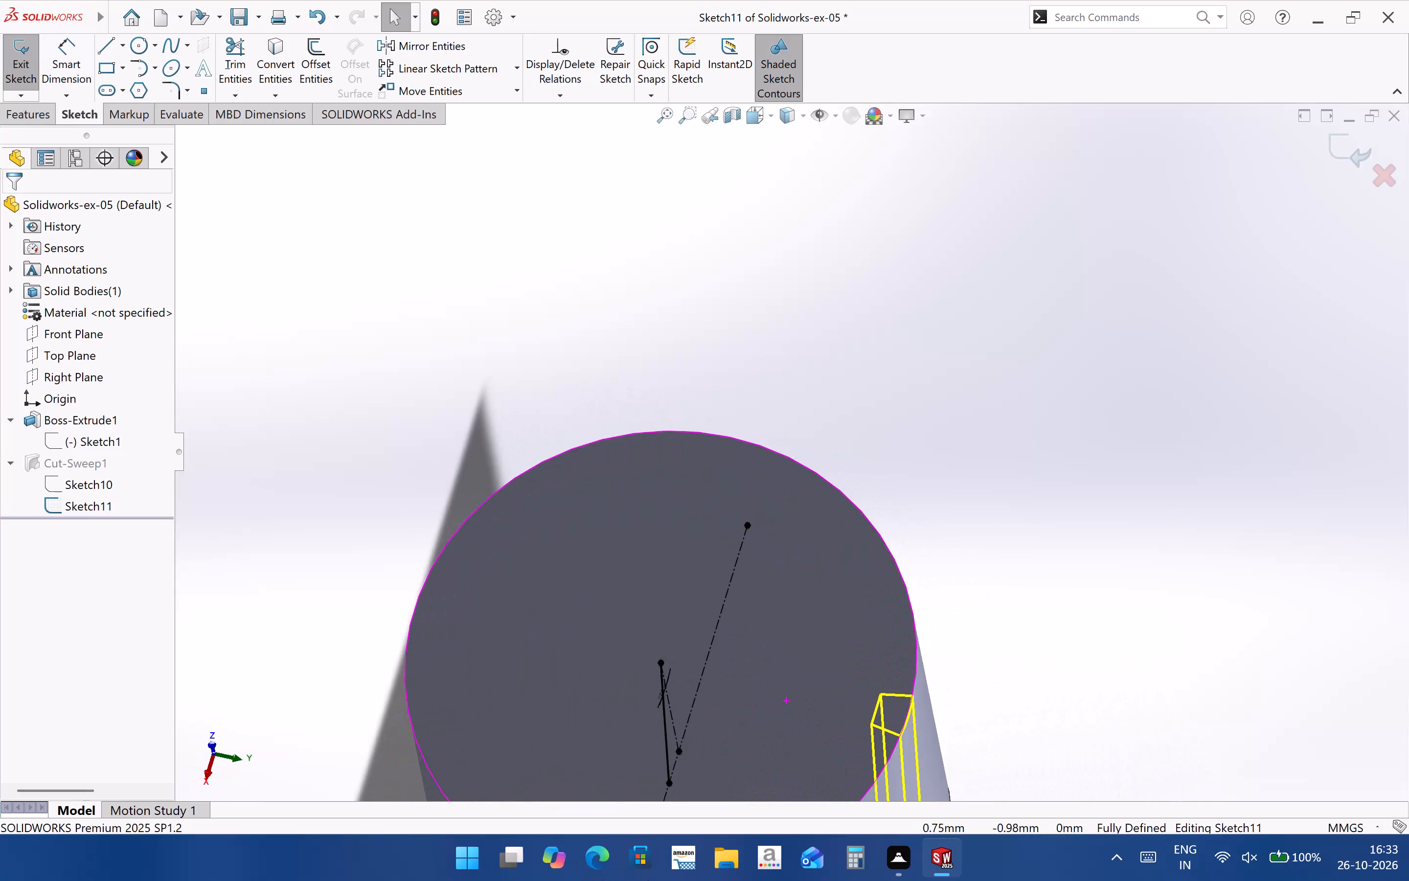
middle_drag(648, 880, 649, 880)
click(1344, 149)
Edit the tapered notch profile sketch and delete the arc that closes its outer end on the cylinder's edge.
scroll(899, 534, up, 5)
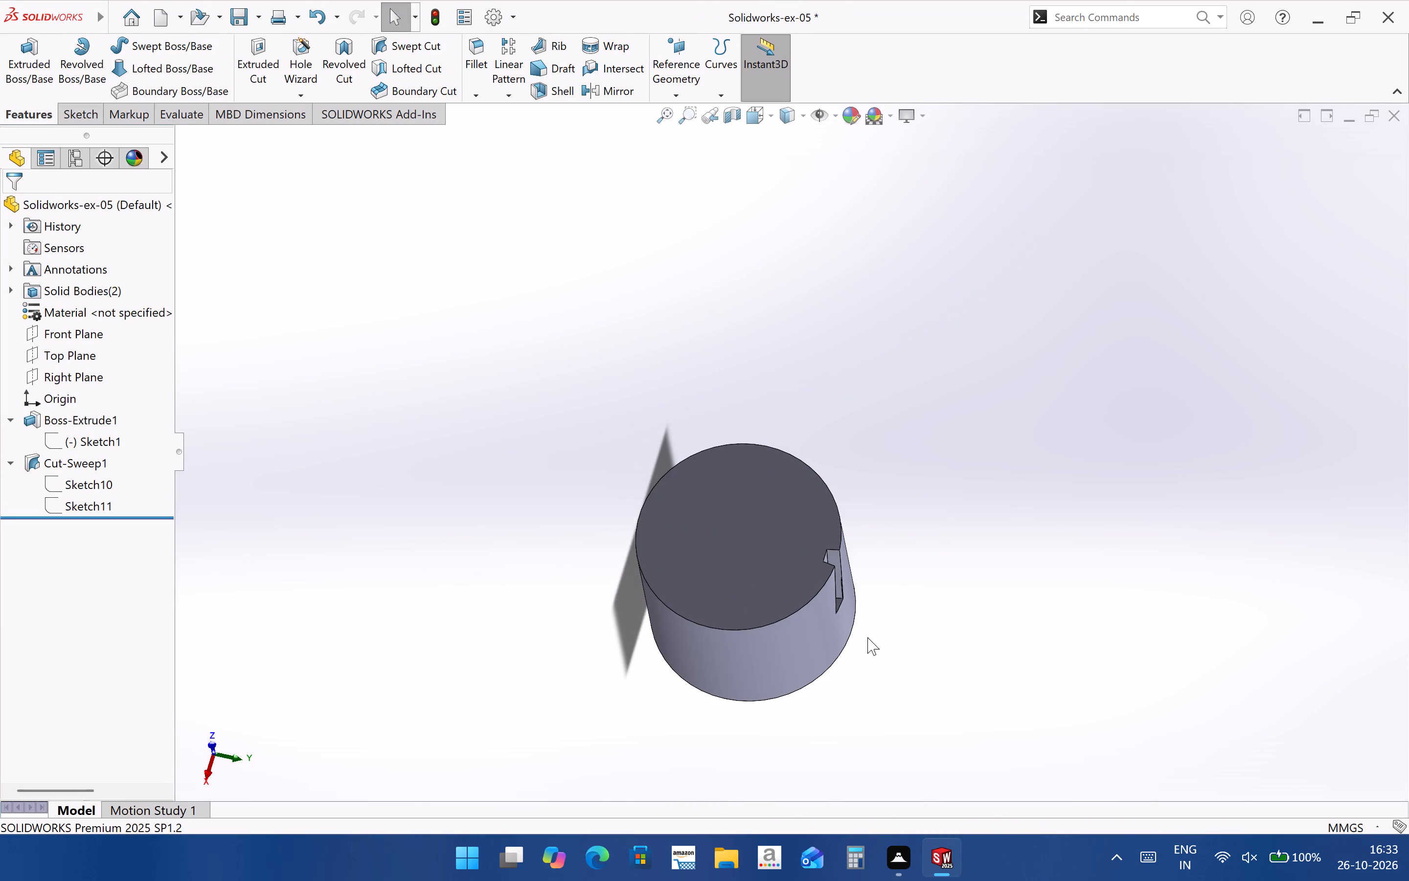
middle_drag(862, 632, 705, 655)
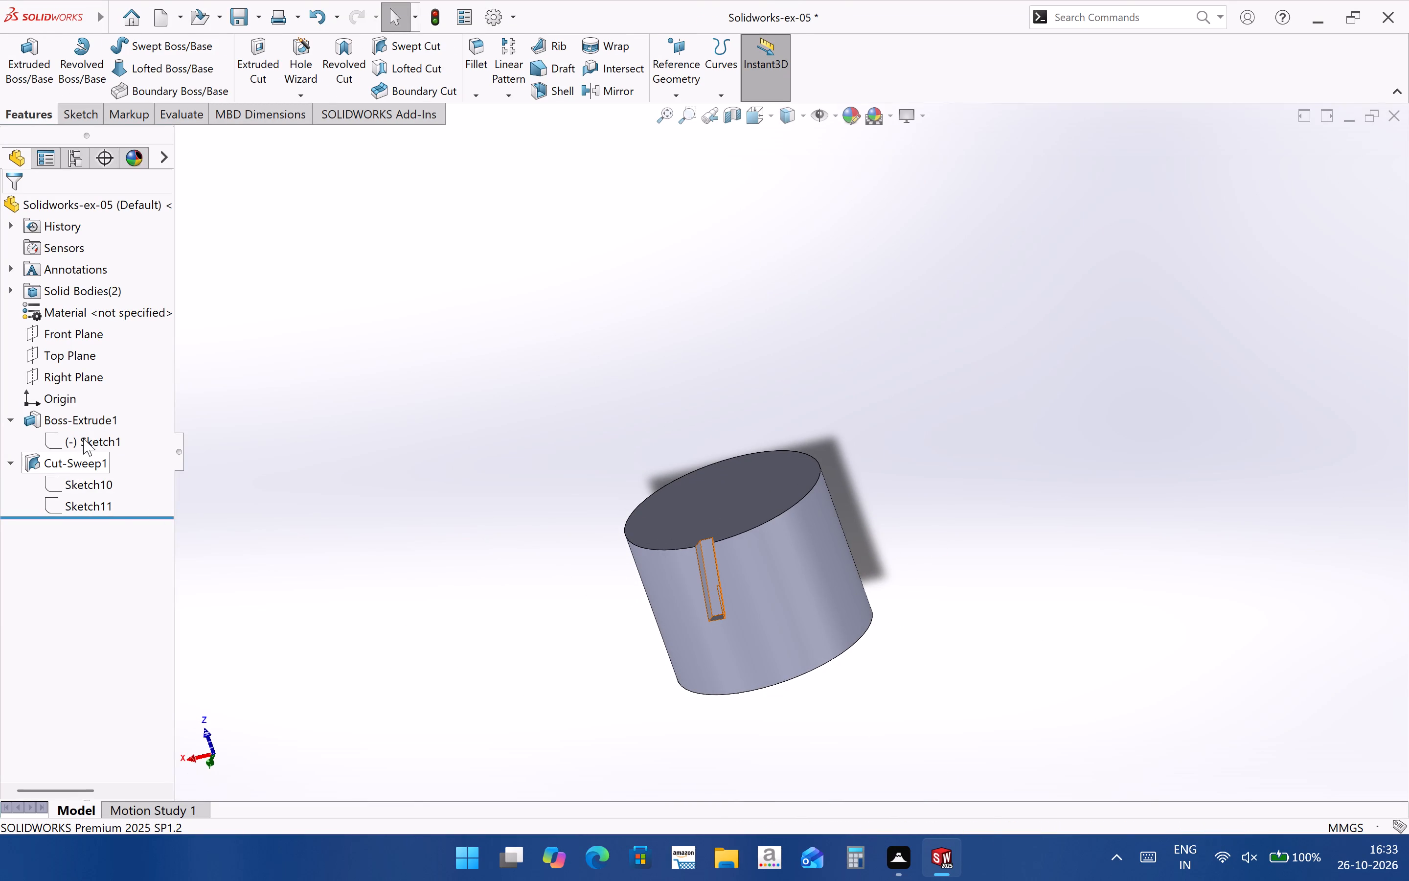
click(95, 482)
click(114, 450)
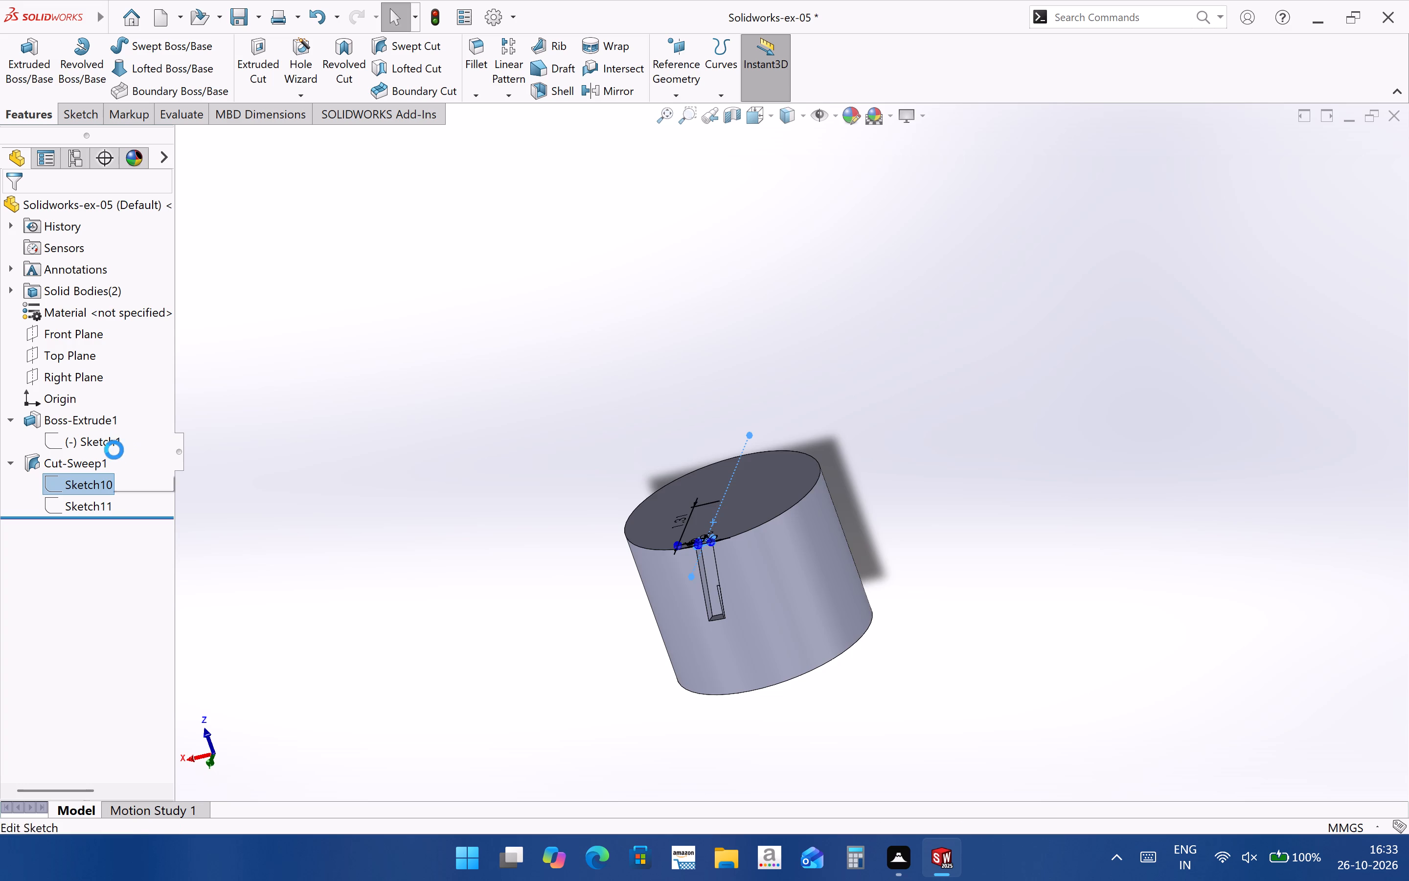
scroll(852, 295, down, 11)
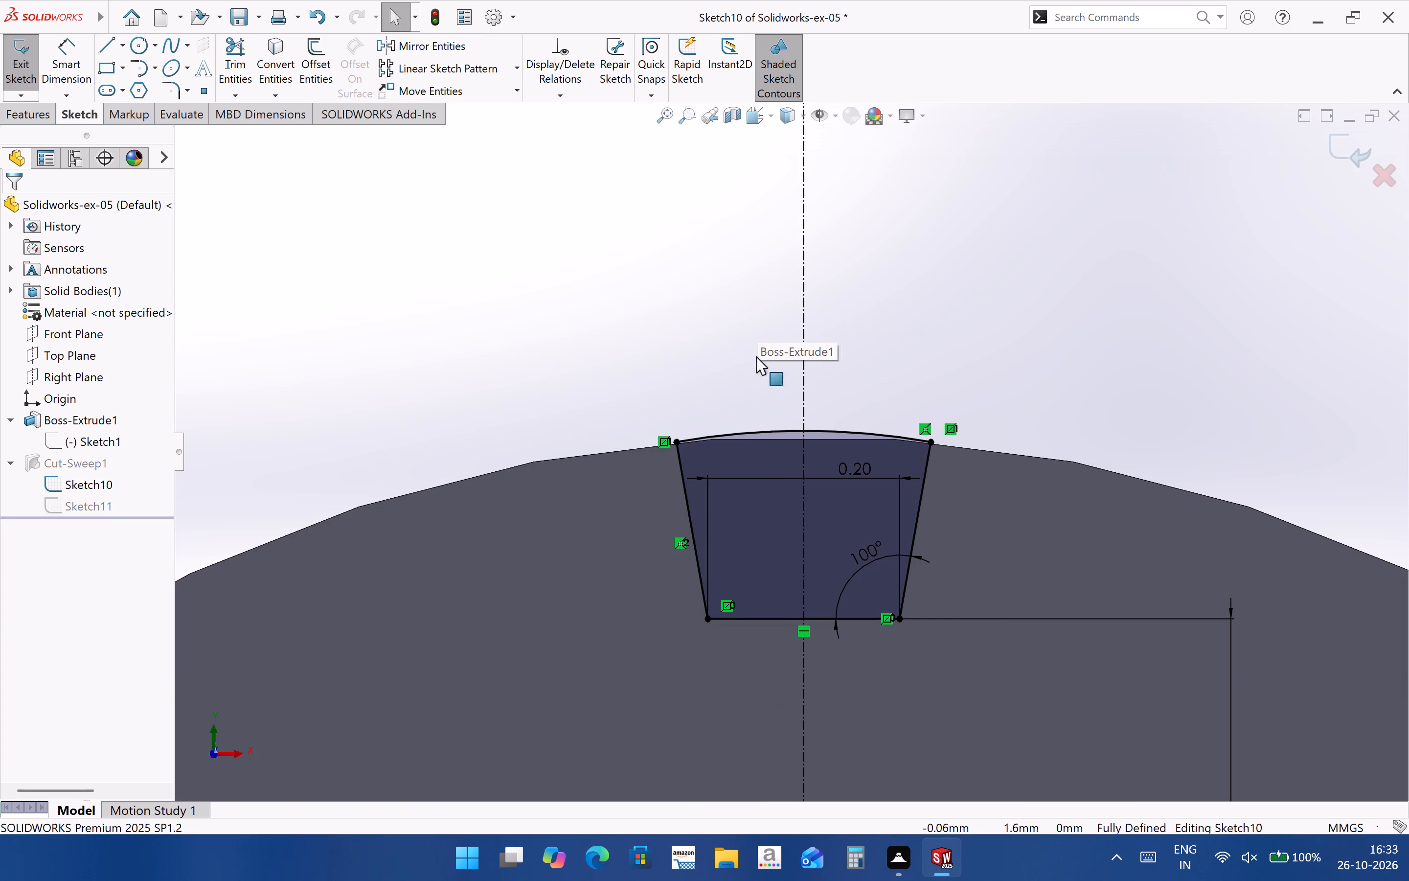
click(807, 429)
key(Delete)
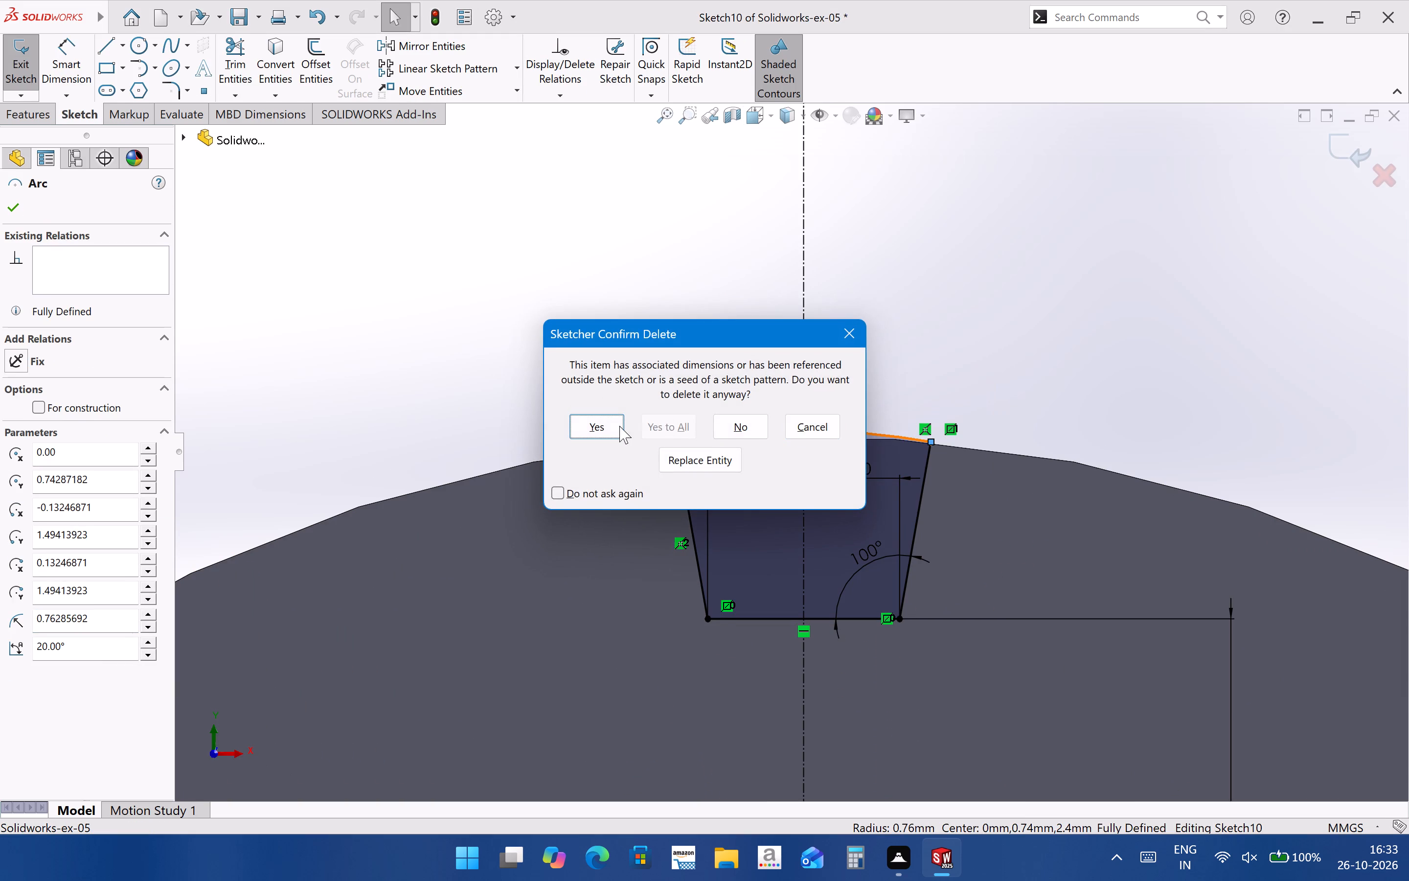
click(618, 426)
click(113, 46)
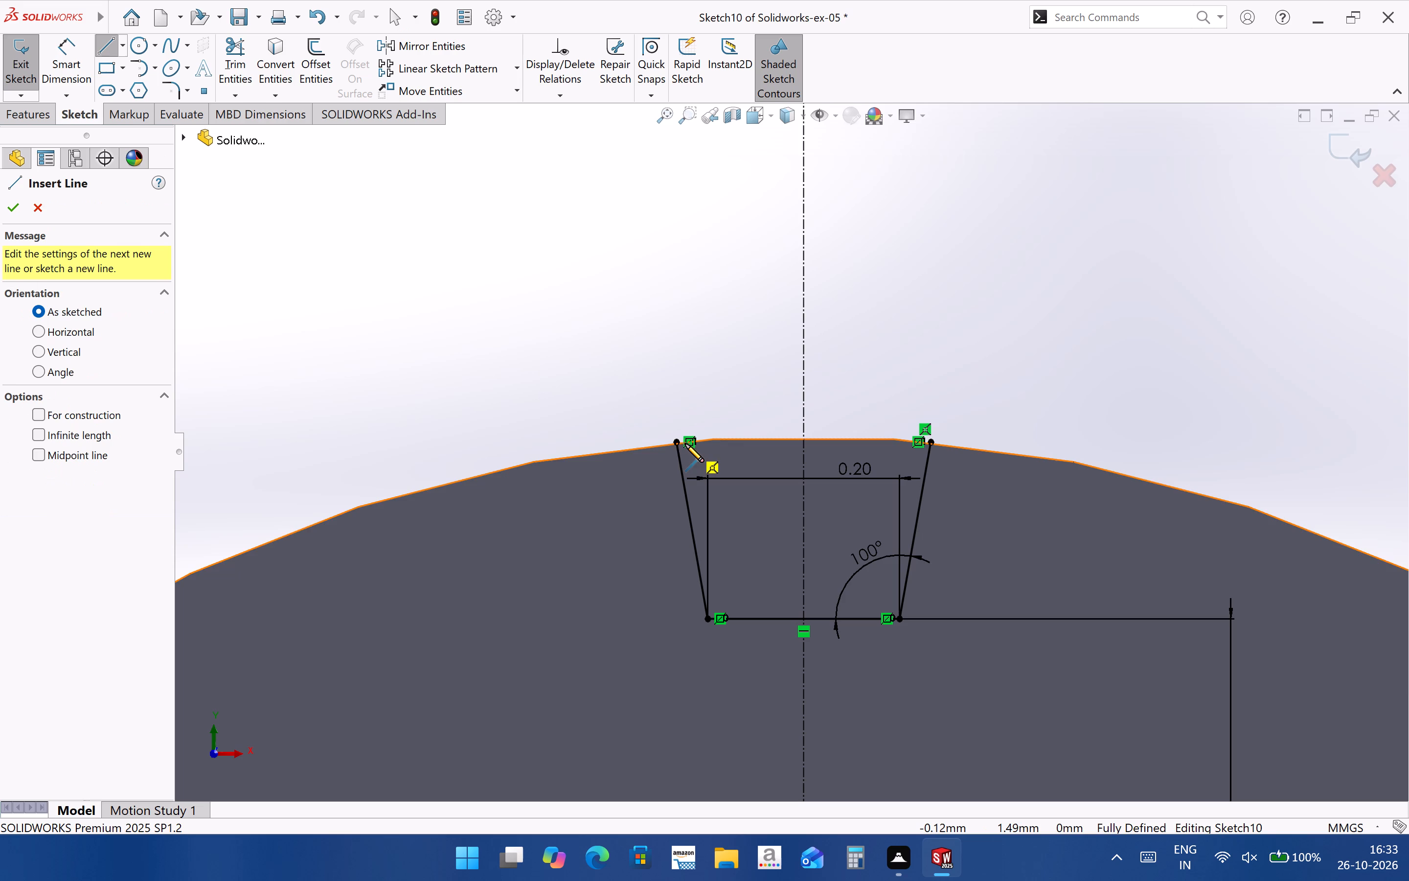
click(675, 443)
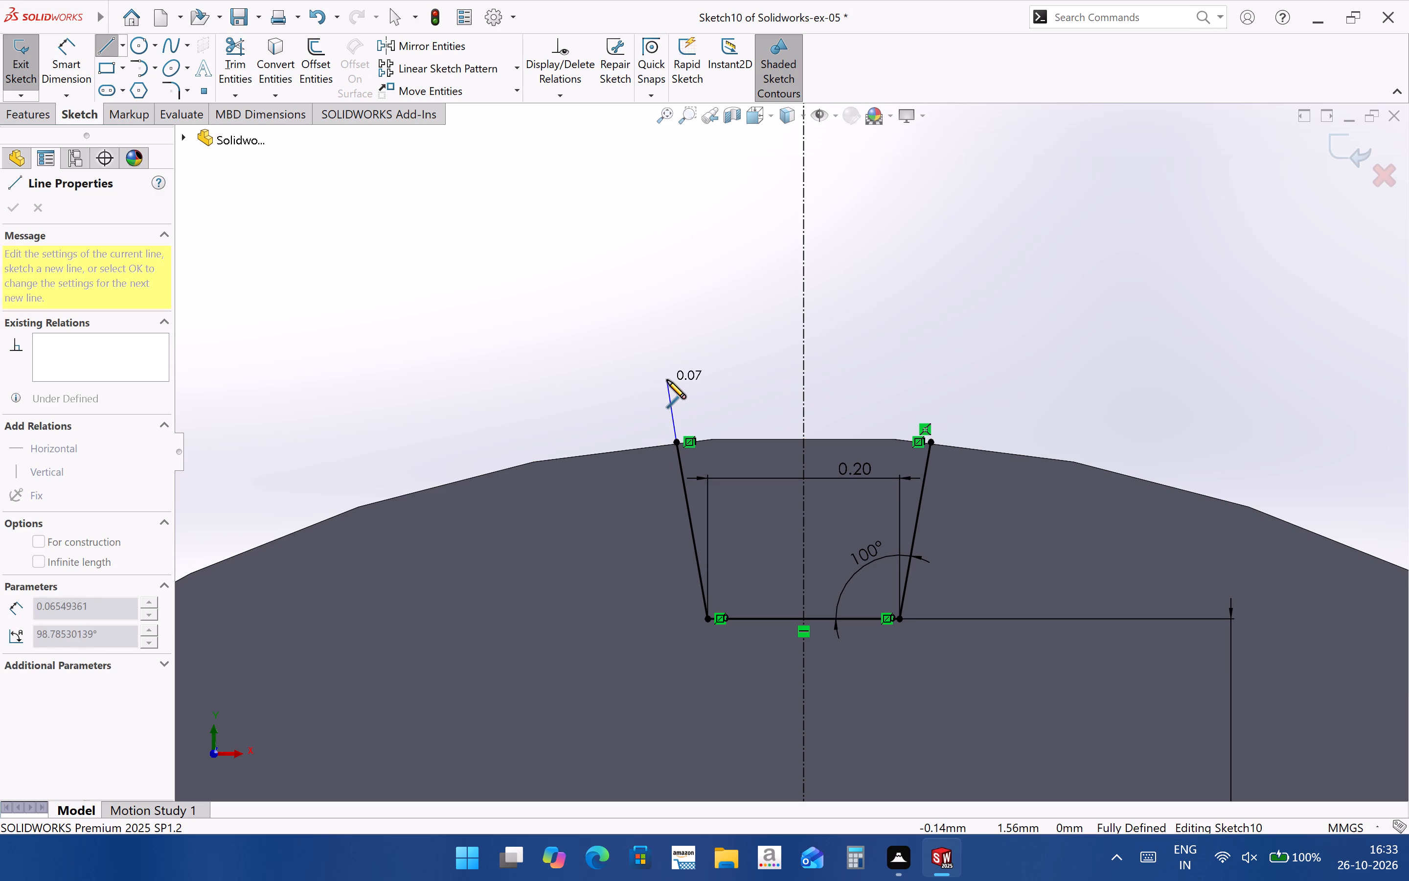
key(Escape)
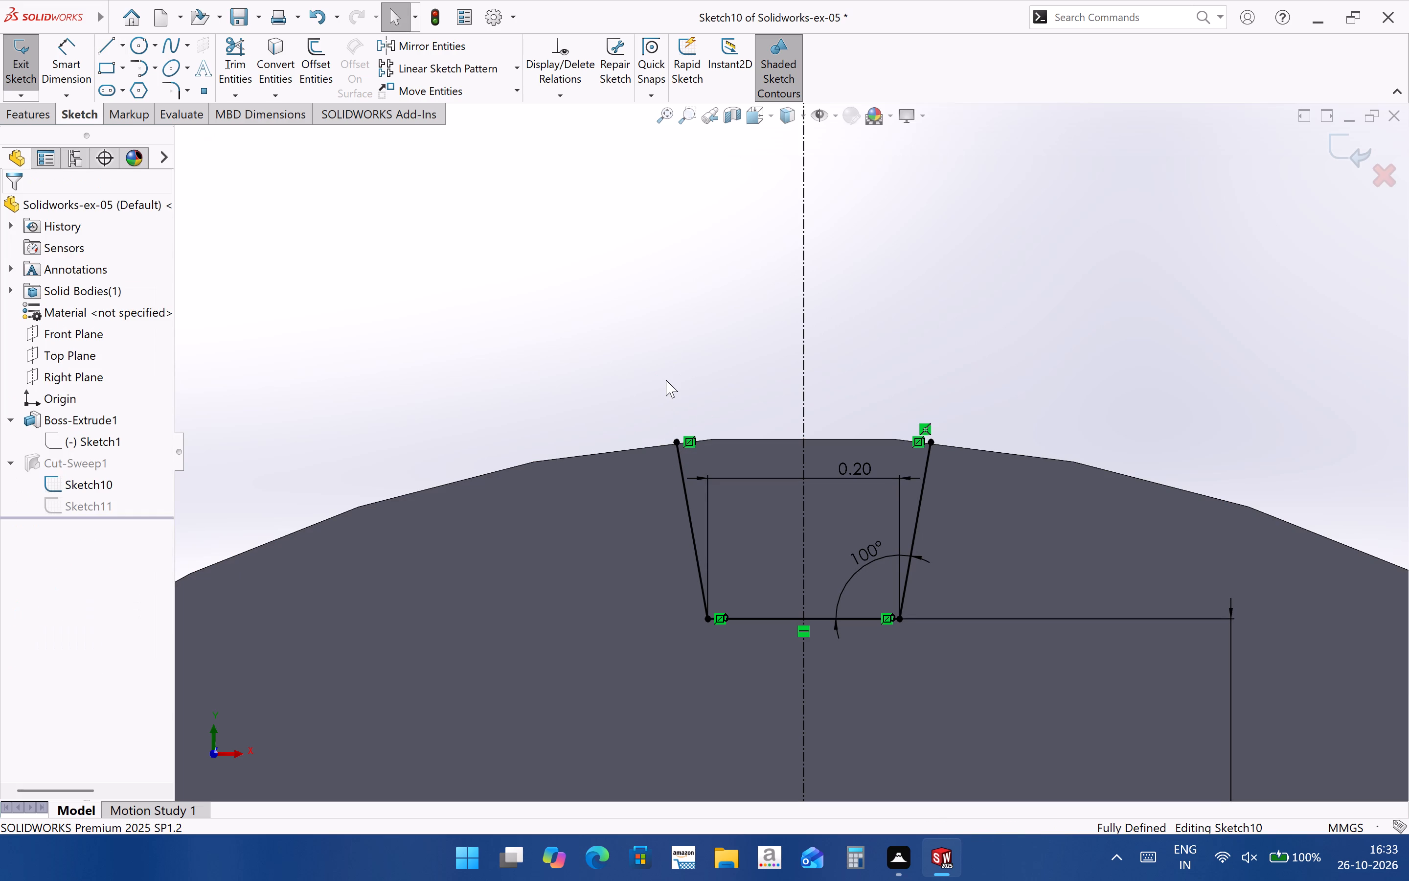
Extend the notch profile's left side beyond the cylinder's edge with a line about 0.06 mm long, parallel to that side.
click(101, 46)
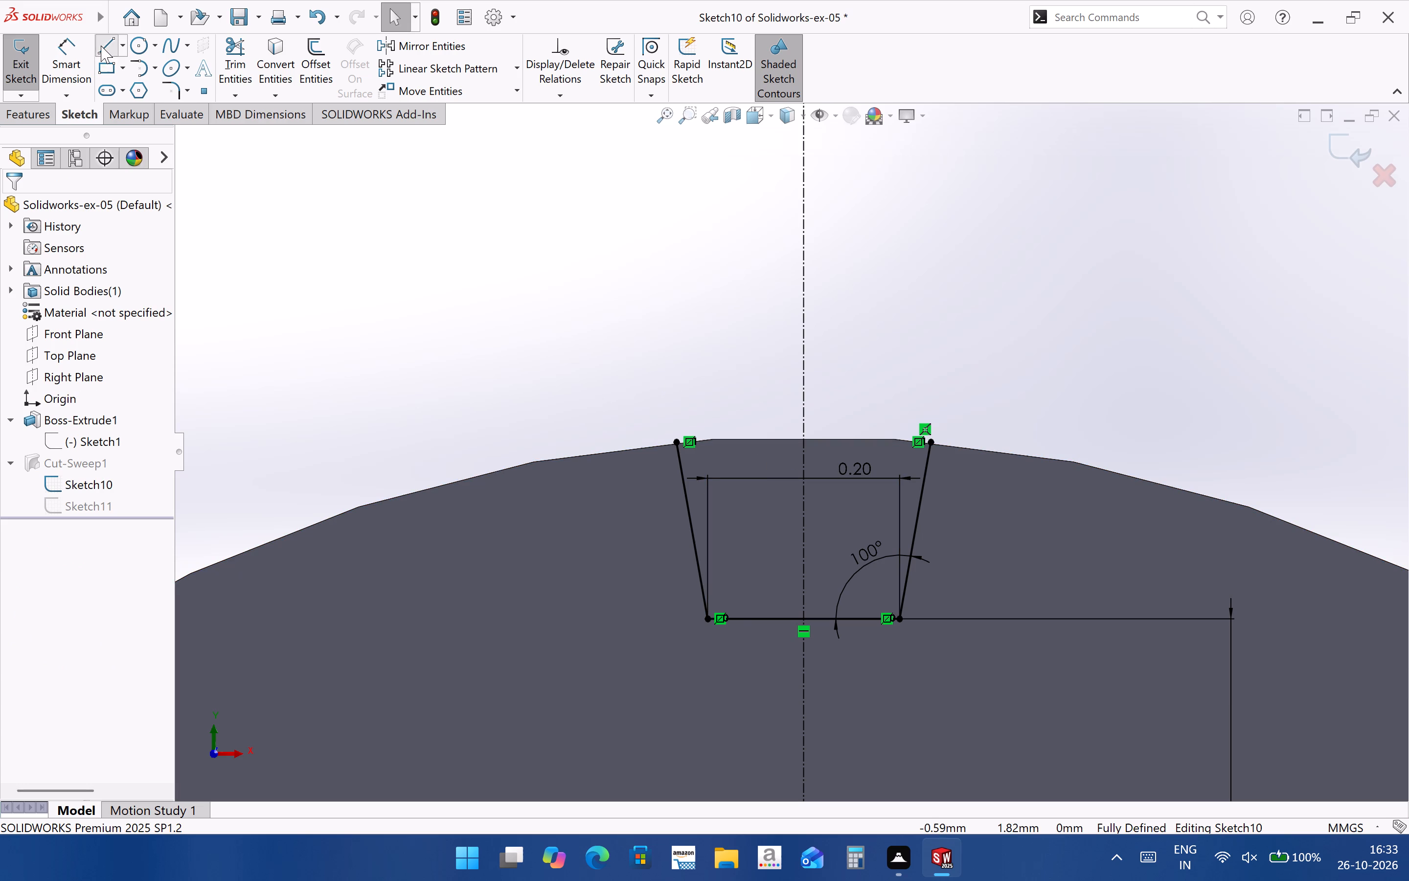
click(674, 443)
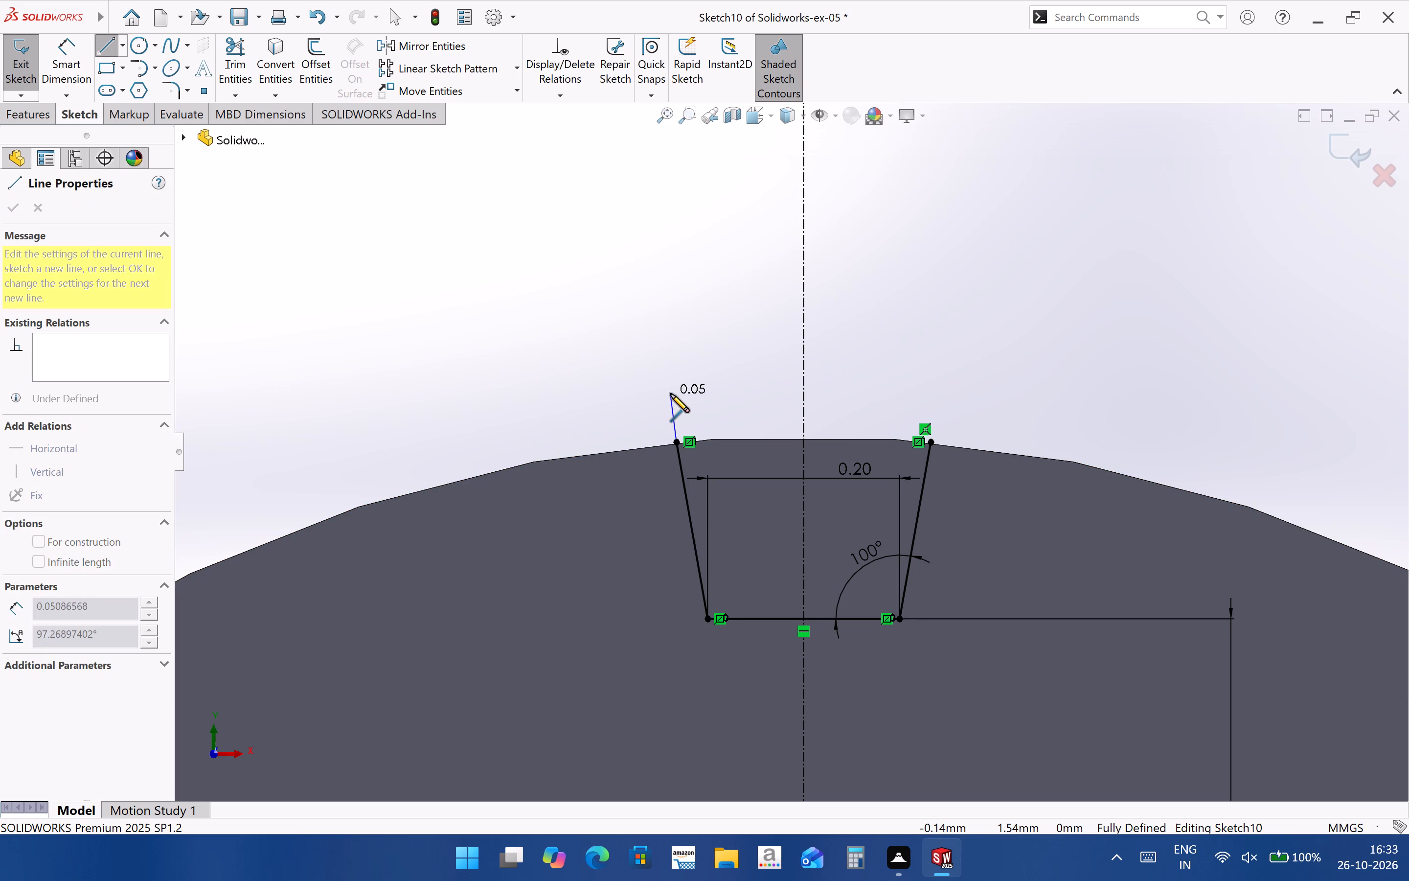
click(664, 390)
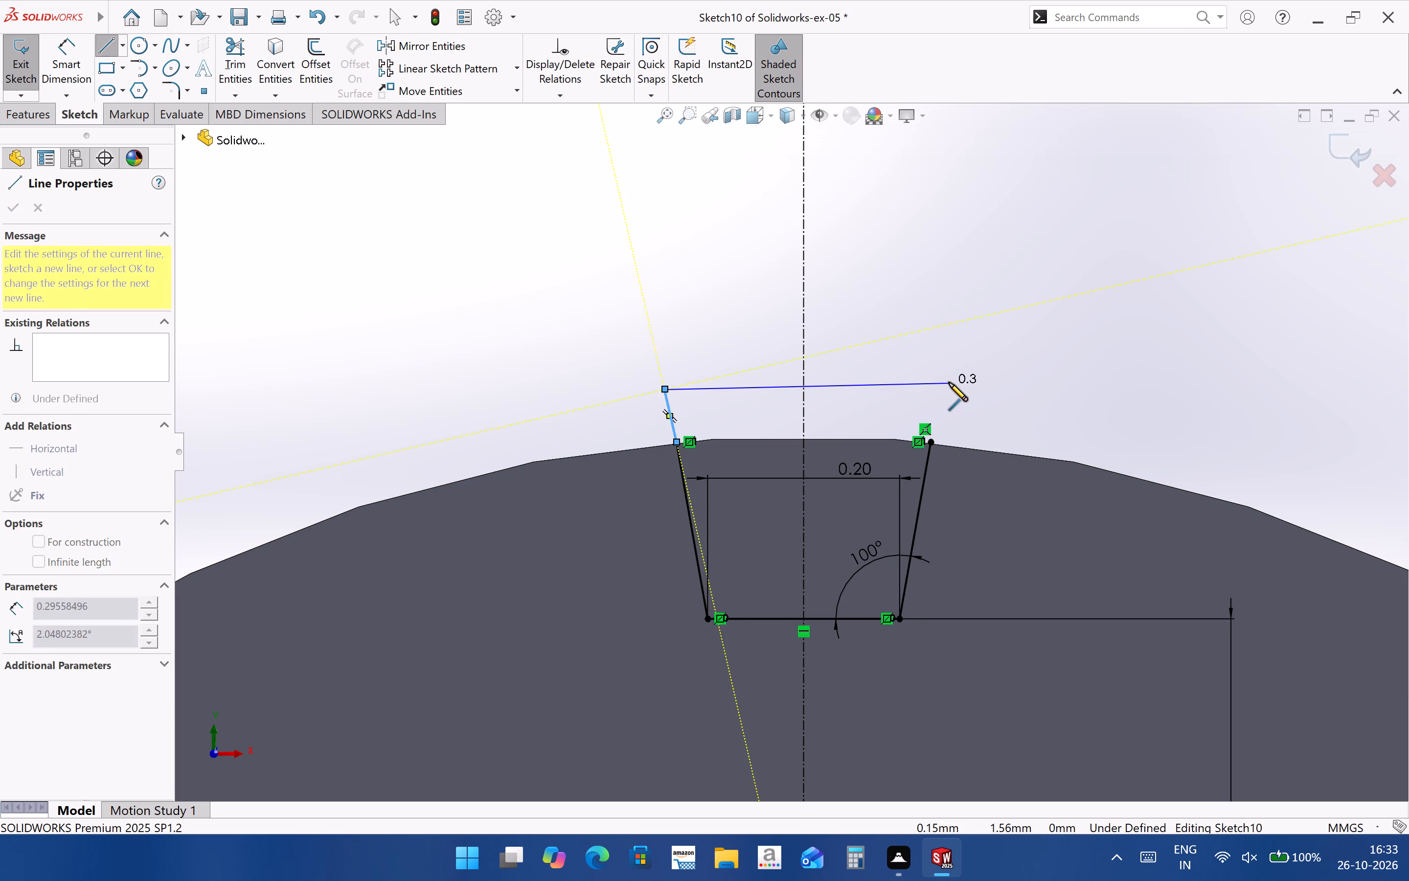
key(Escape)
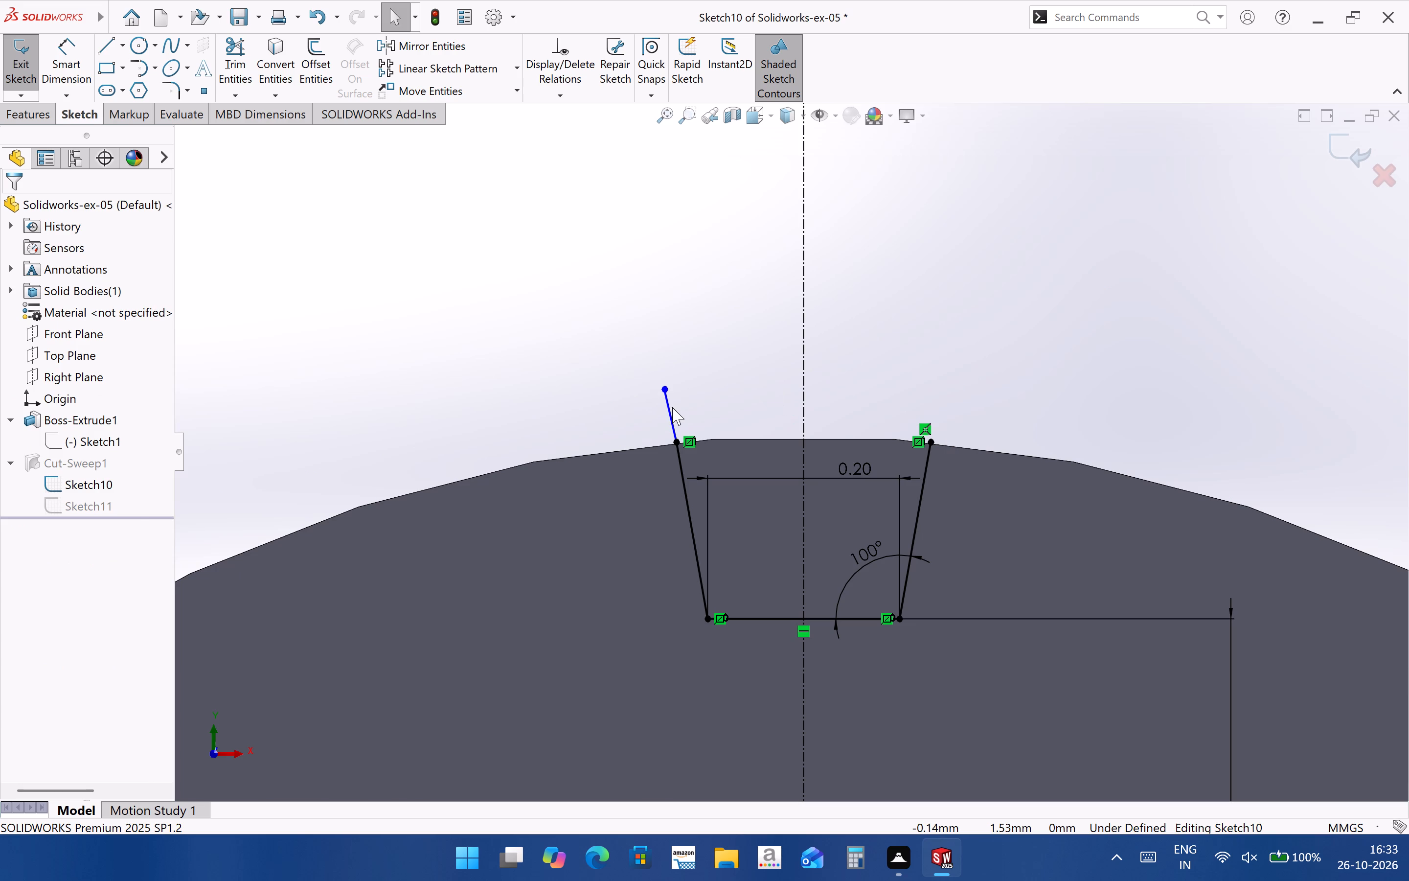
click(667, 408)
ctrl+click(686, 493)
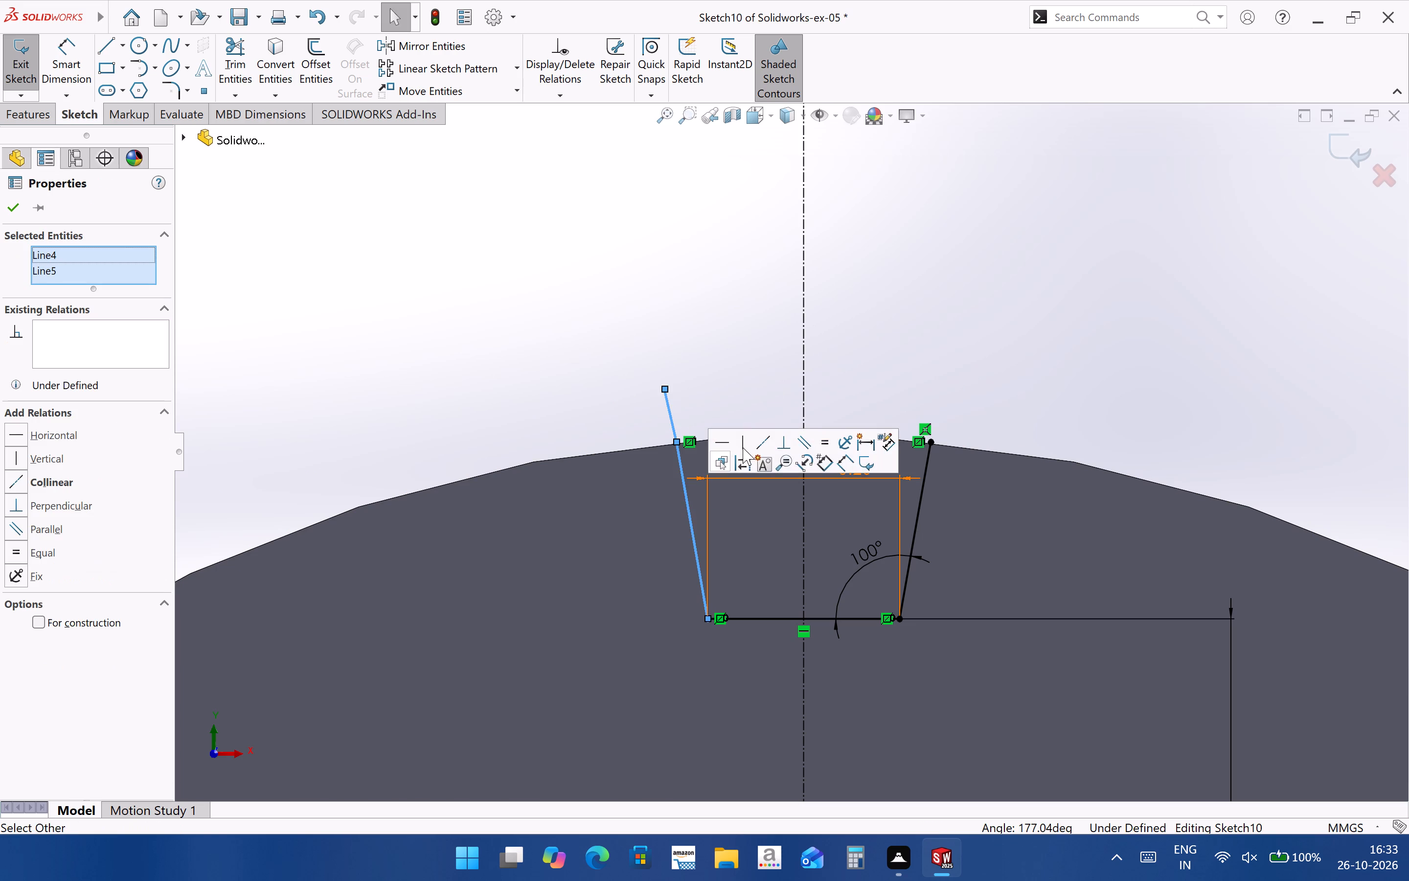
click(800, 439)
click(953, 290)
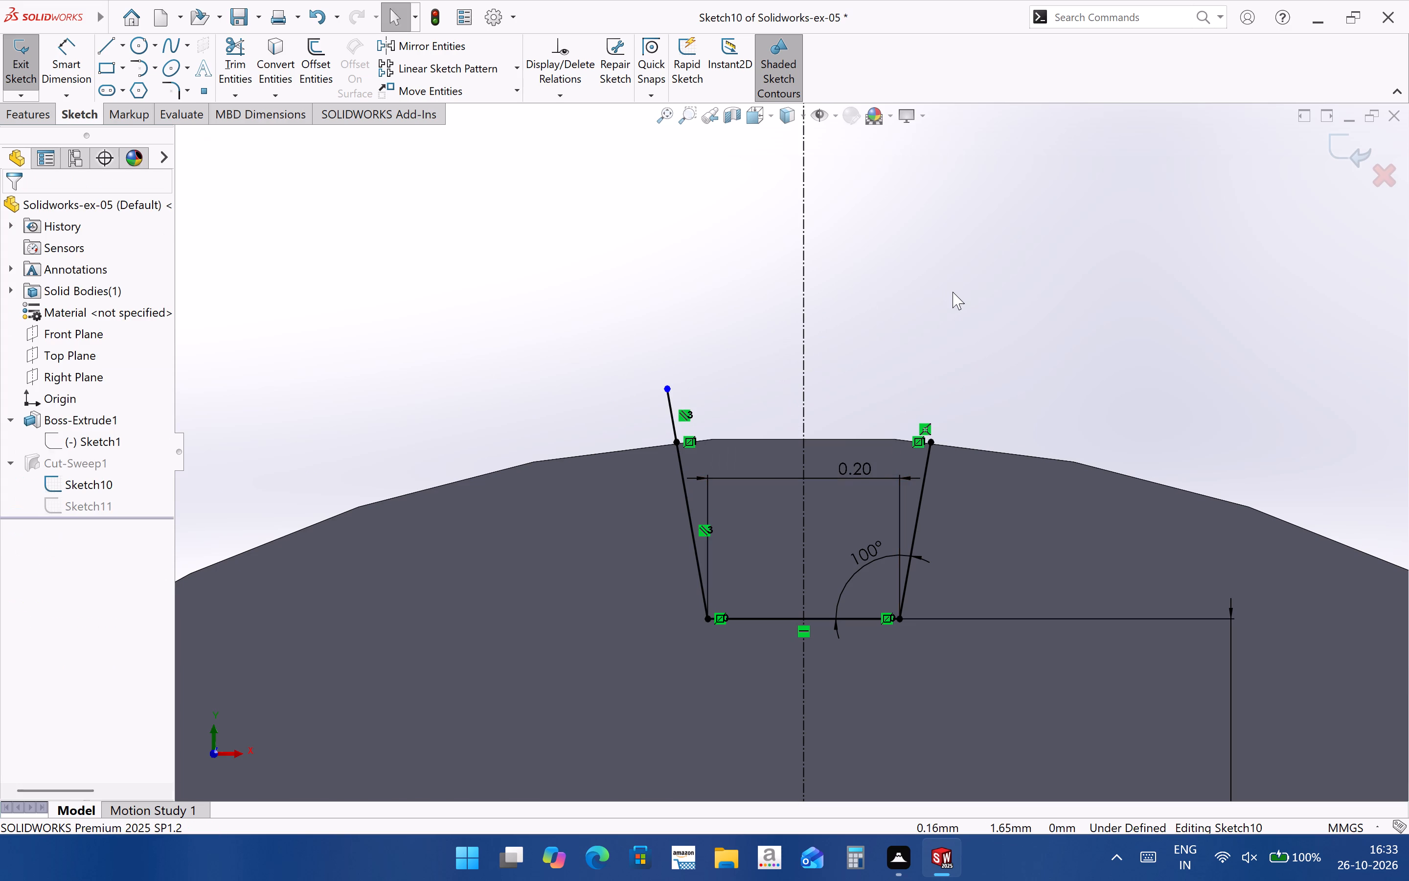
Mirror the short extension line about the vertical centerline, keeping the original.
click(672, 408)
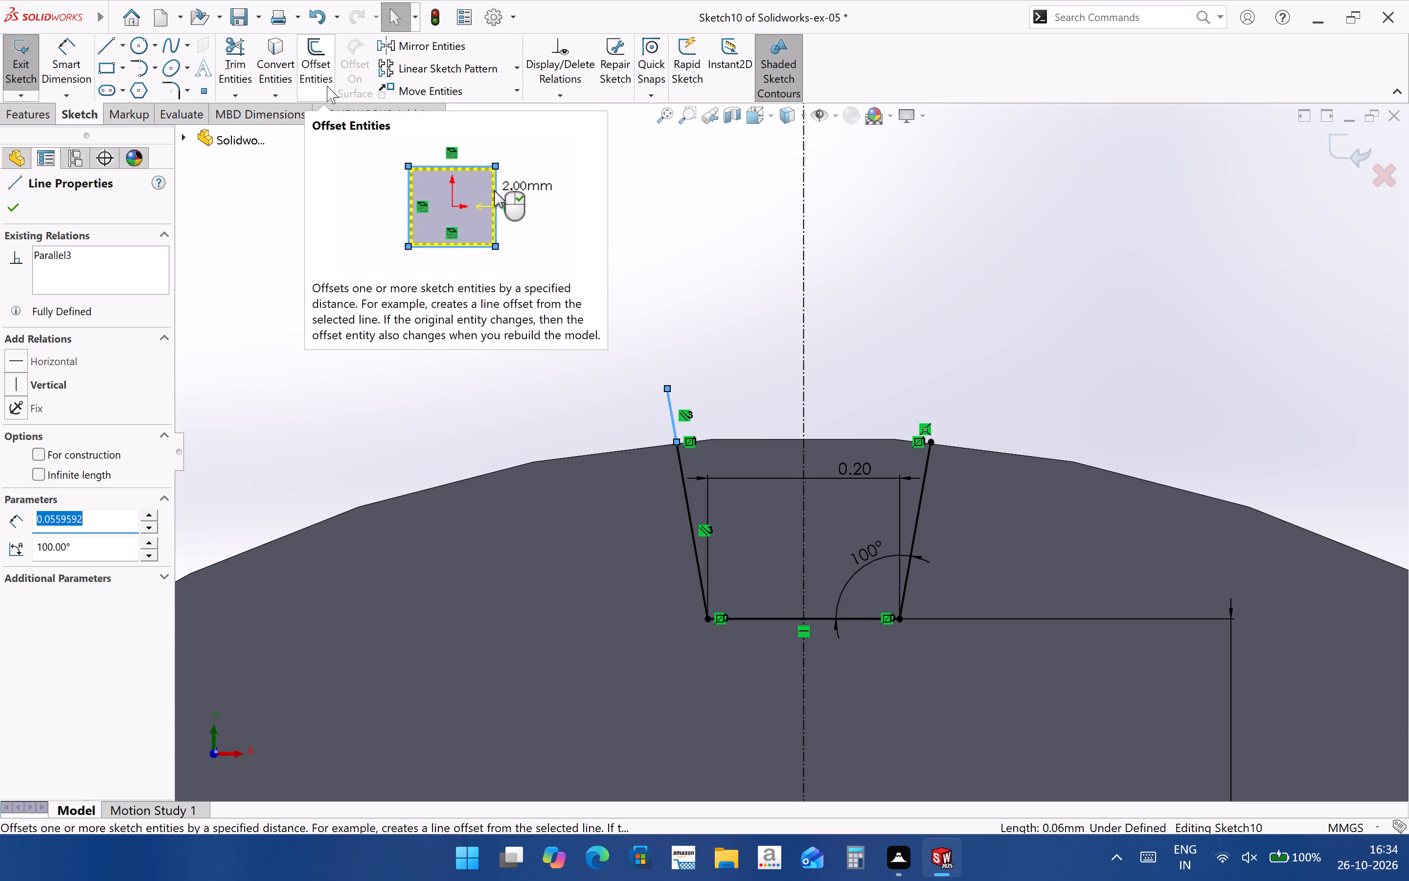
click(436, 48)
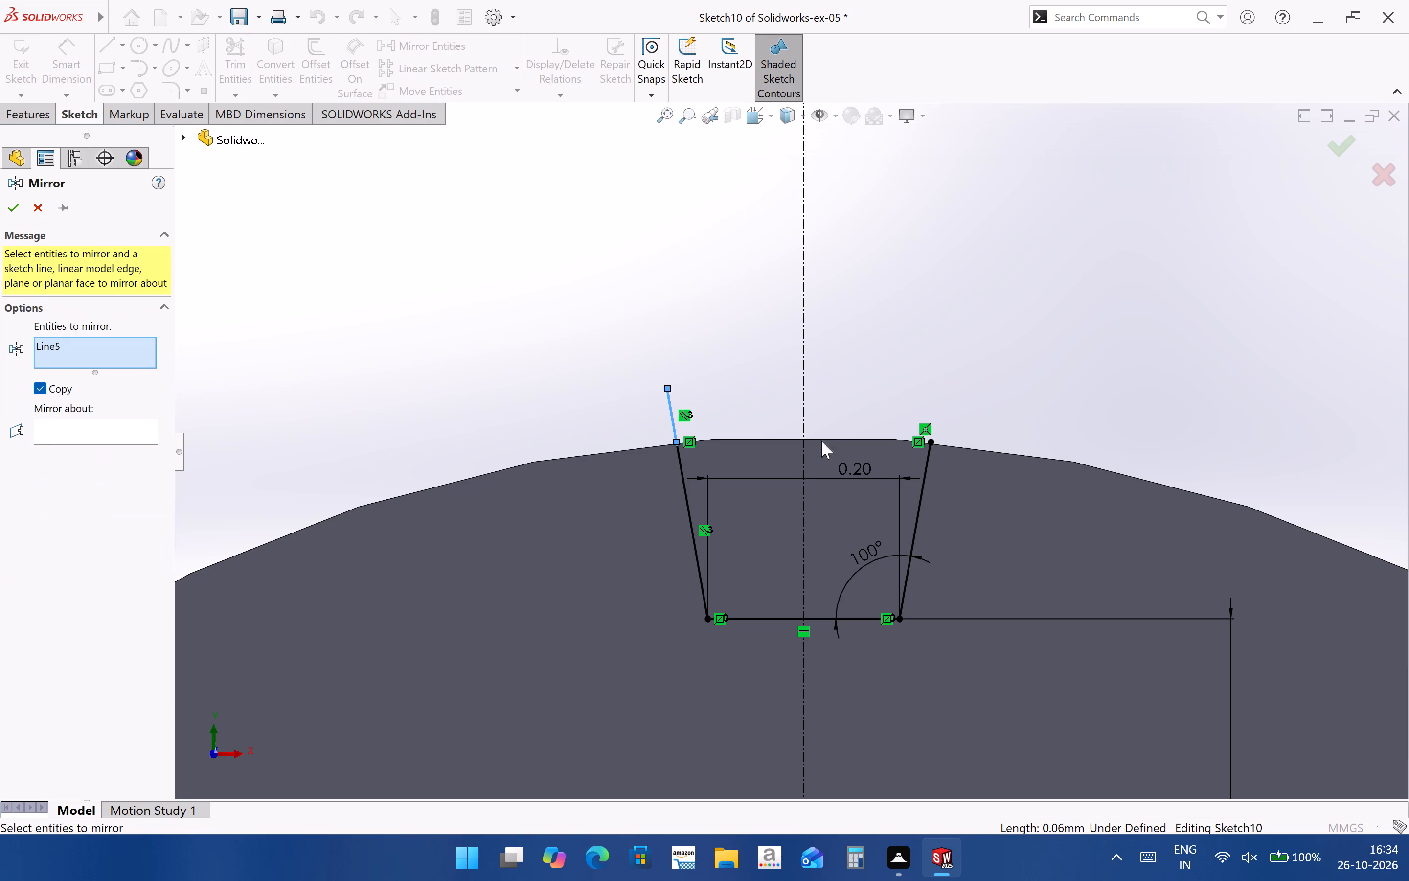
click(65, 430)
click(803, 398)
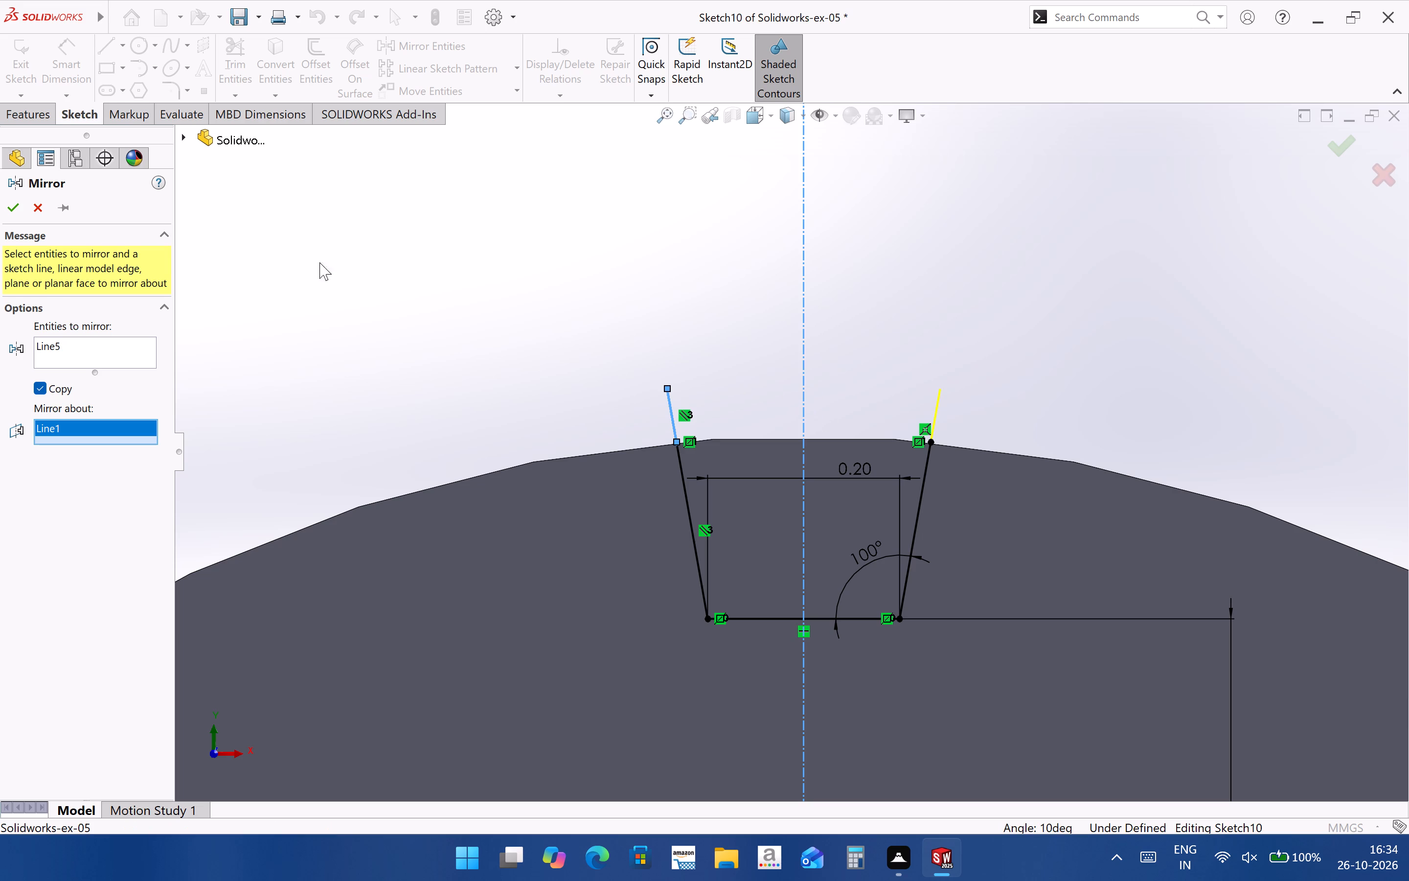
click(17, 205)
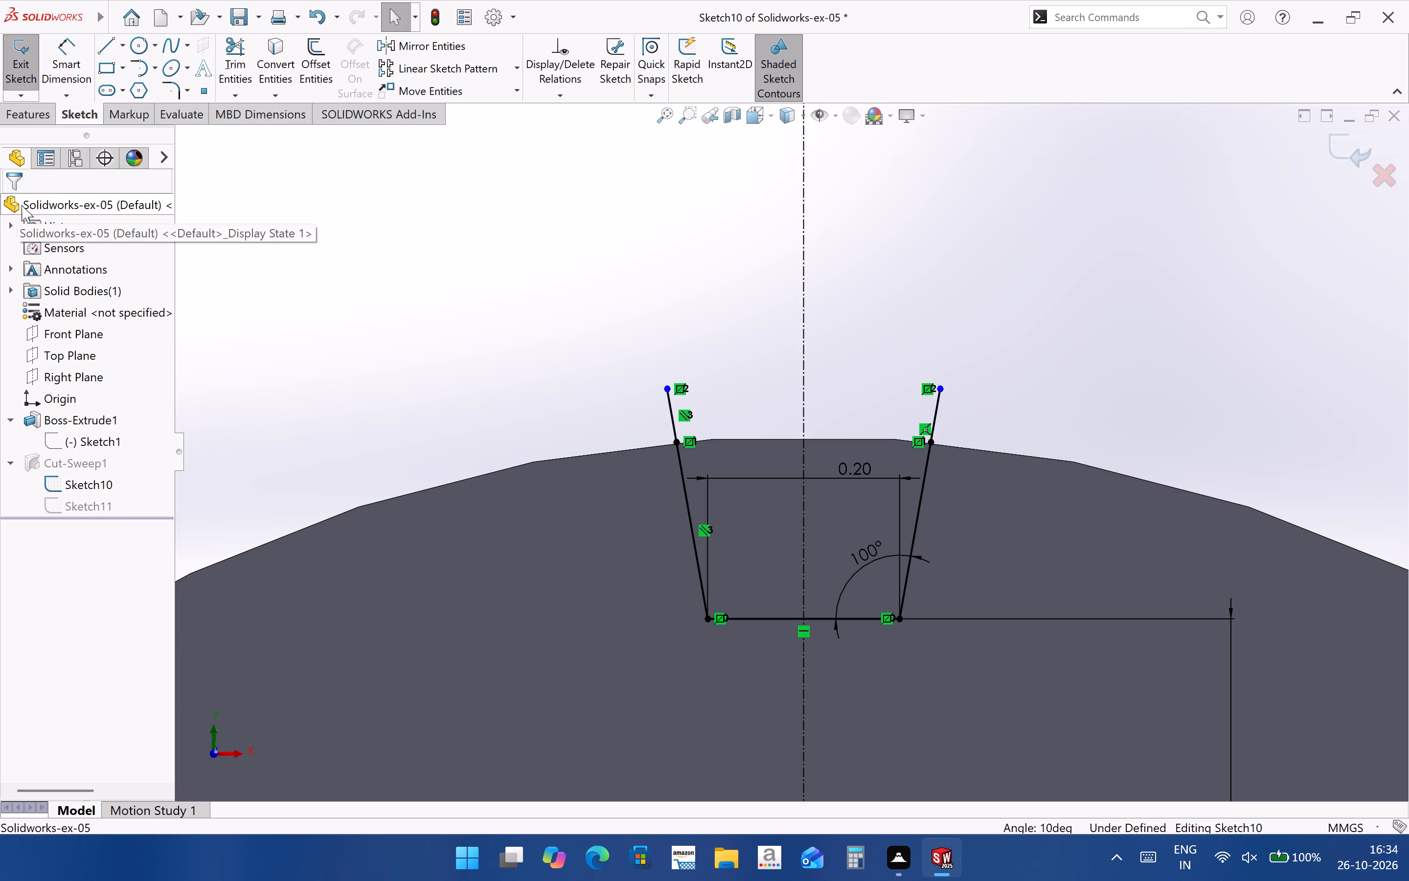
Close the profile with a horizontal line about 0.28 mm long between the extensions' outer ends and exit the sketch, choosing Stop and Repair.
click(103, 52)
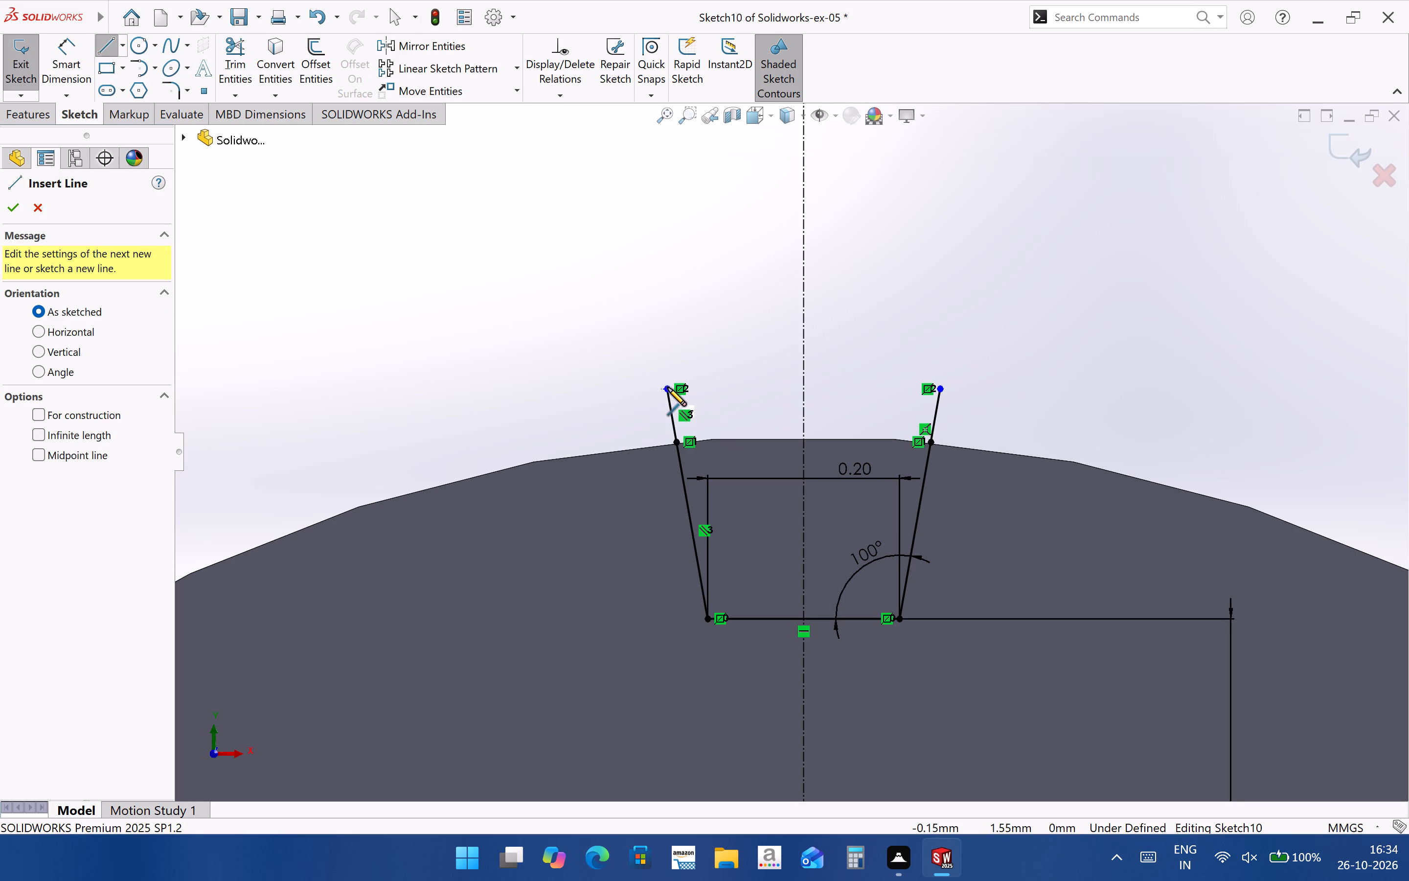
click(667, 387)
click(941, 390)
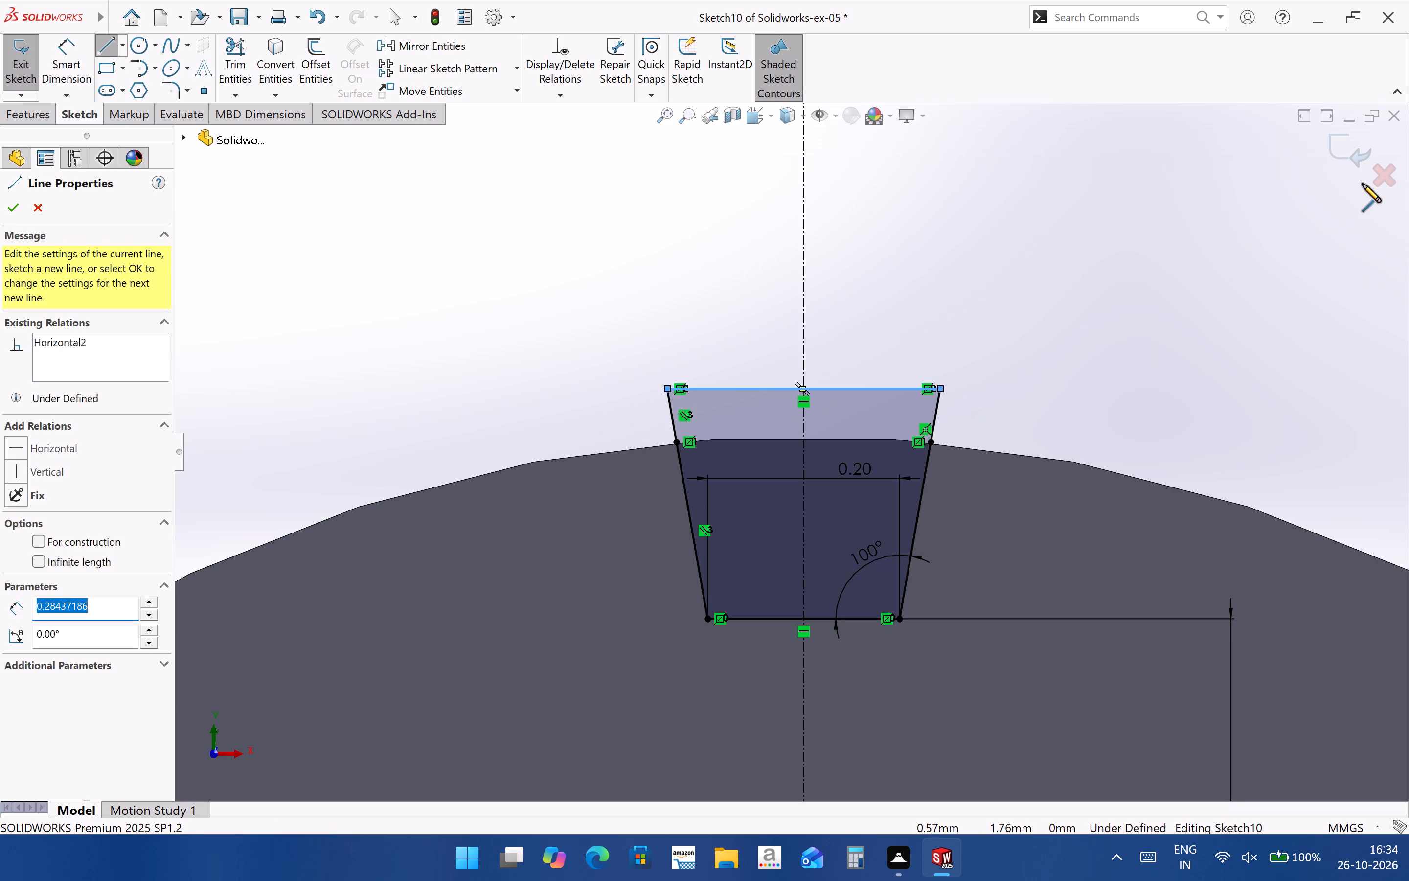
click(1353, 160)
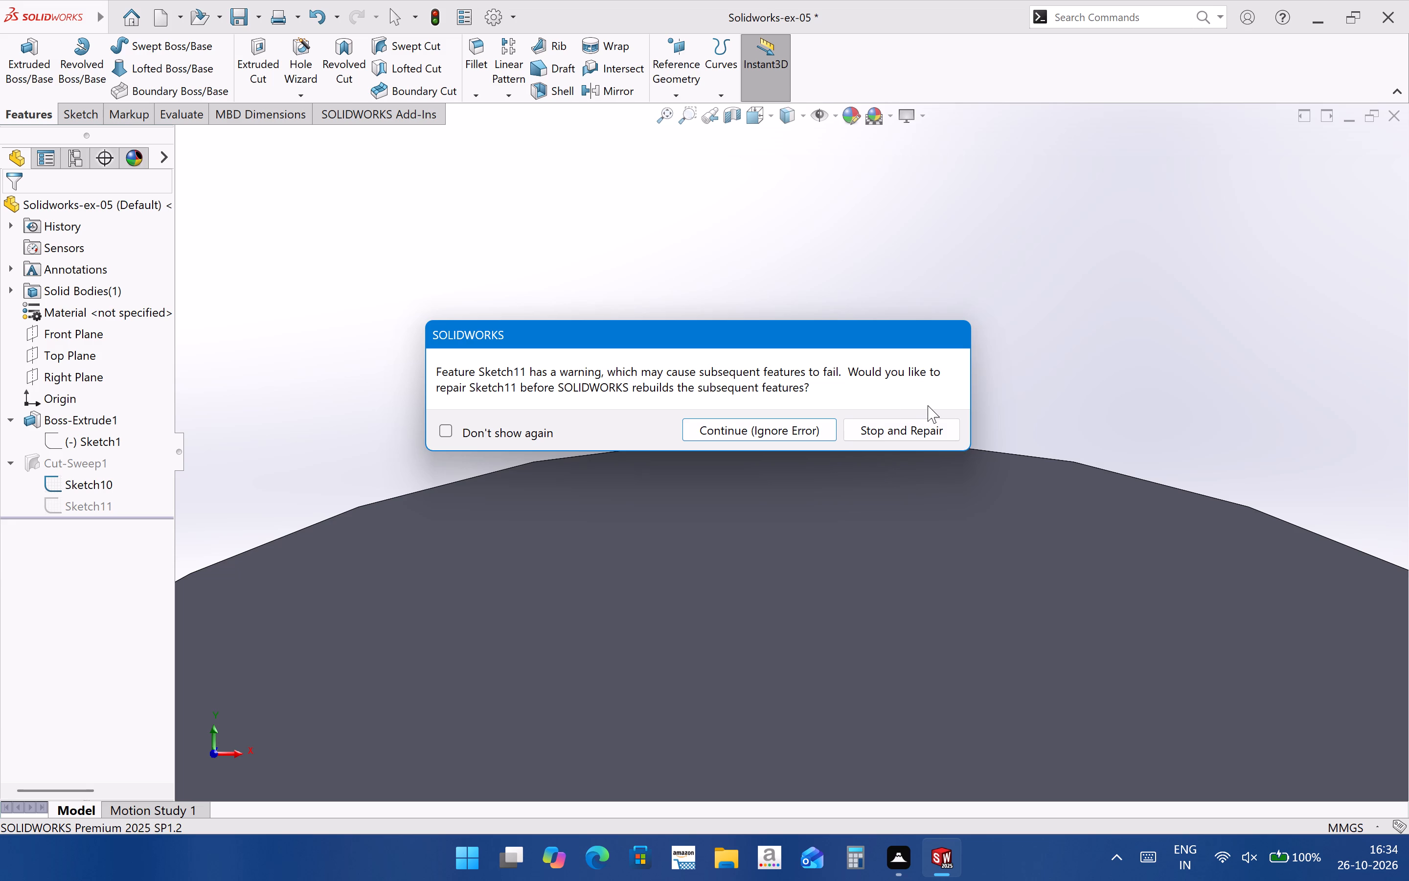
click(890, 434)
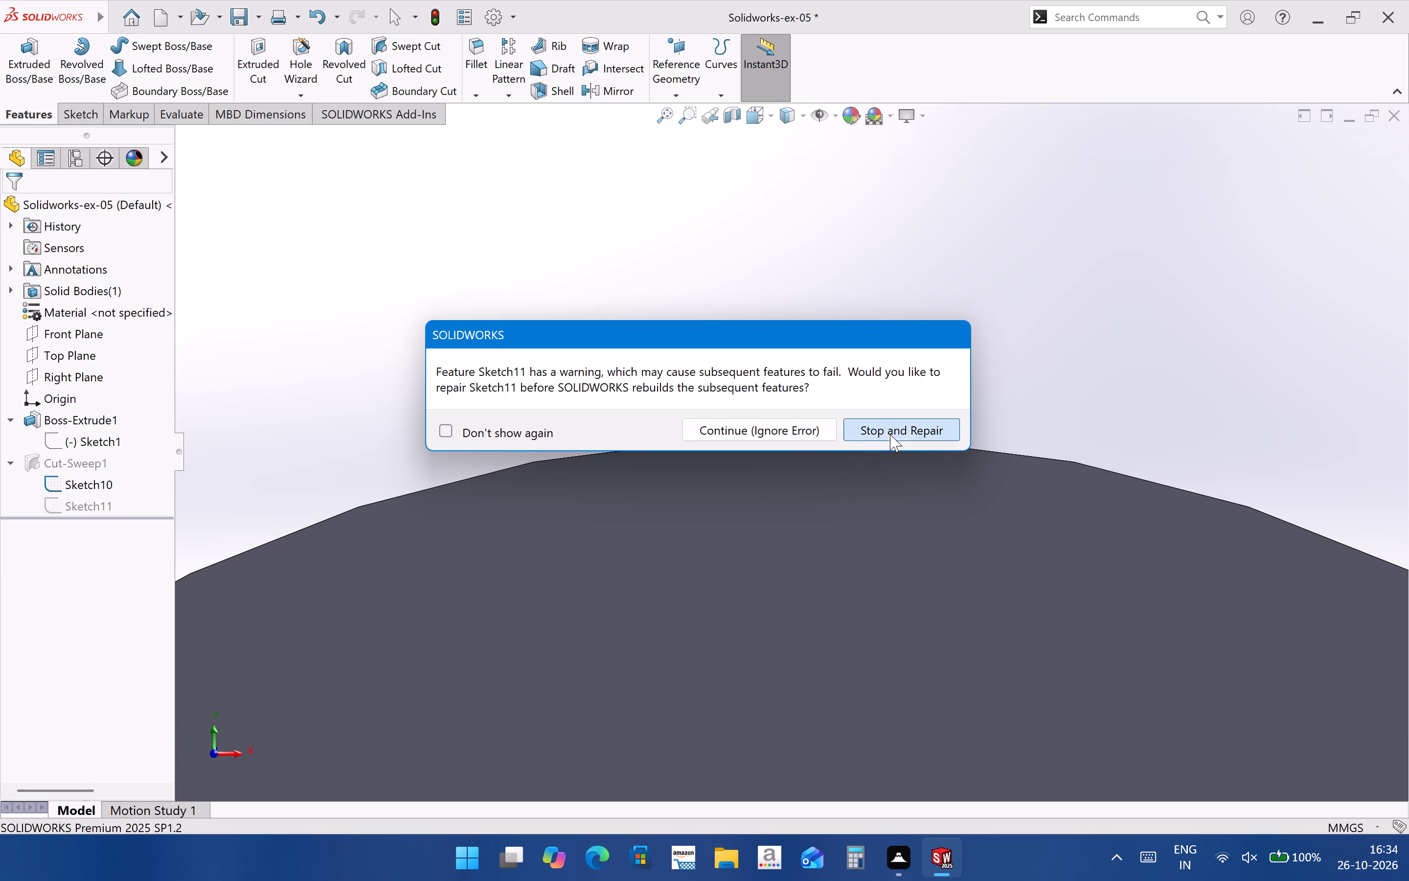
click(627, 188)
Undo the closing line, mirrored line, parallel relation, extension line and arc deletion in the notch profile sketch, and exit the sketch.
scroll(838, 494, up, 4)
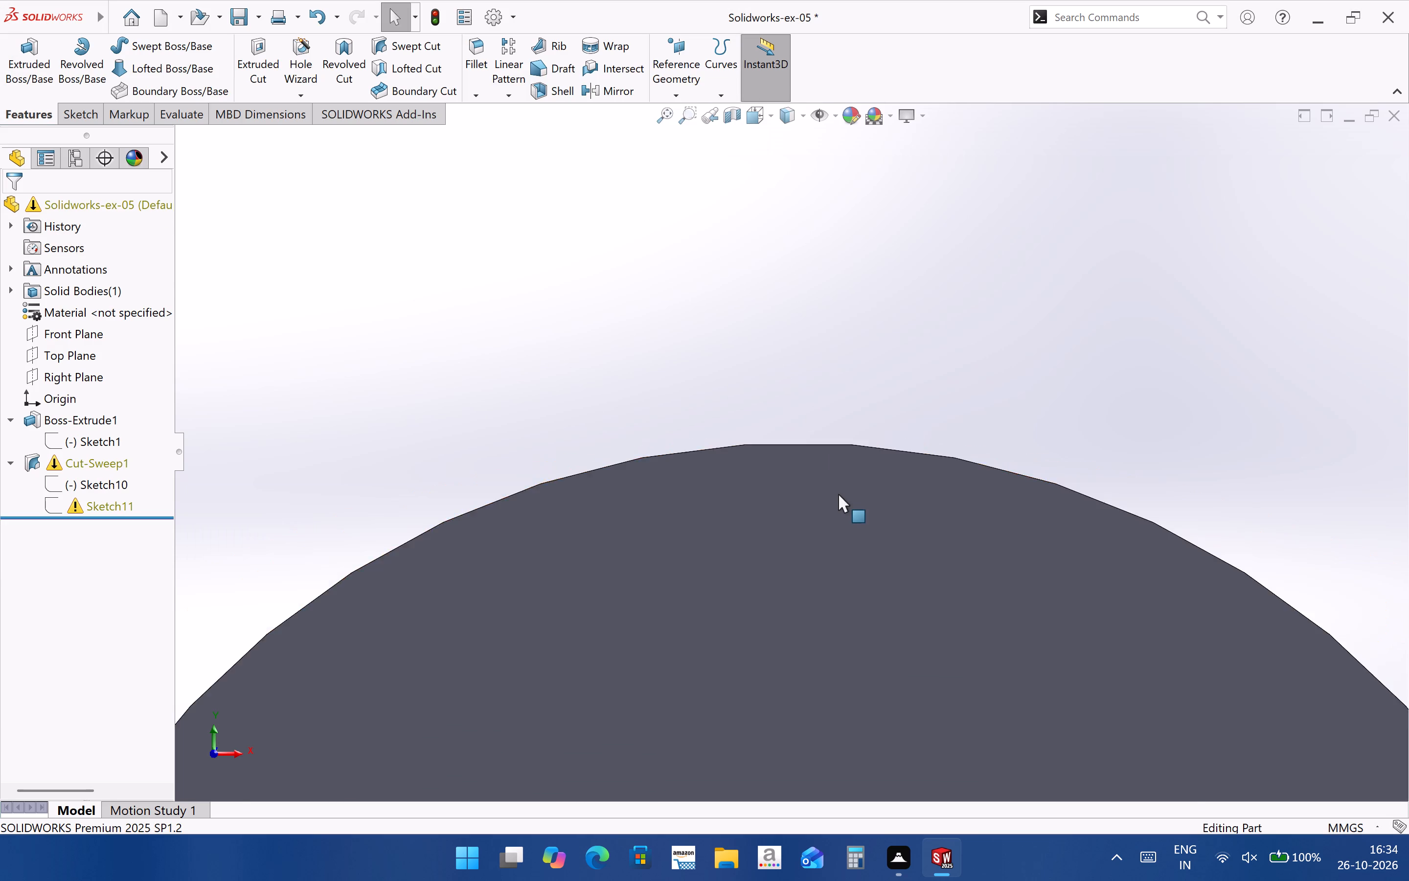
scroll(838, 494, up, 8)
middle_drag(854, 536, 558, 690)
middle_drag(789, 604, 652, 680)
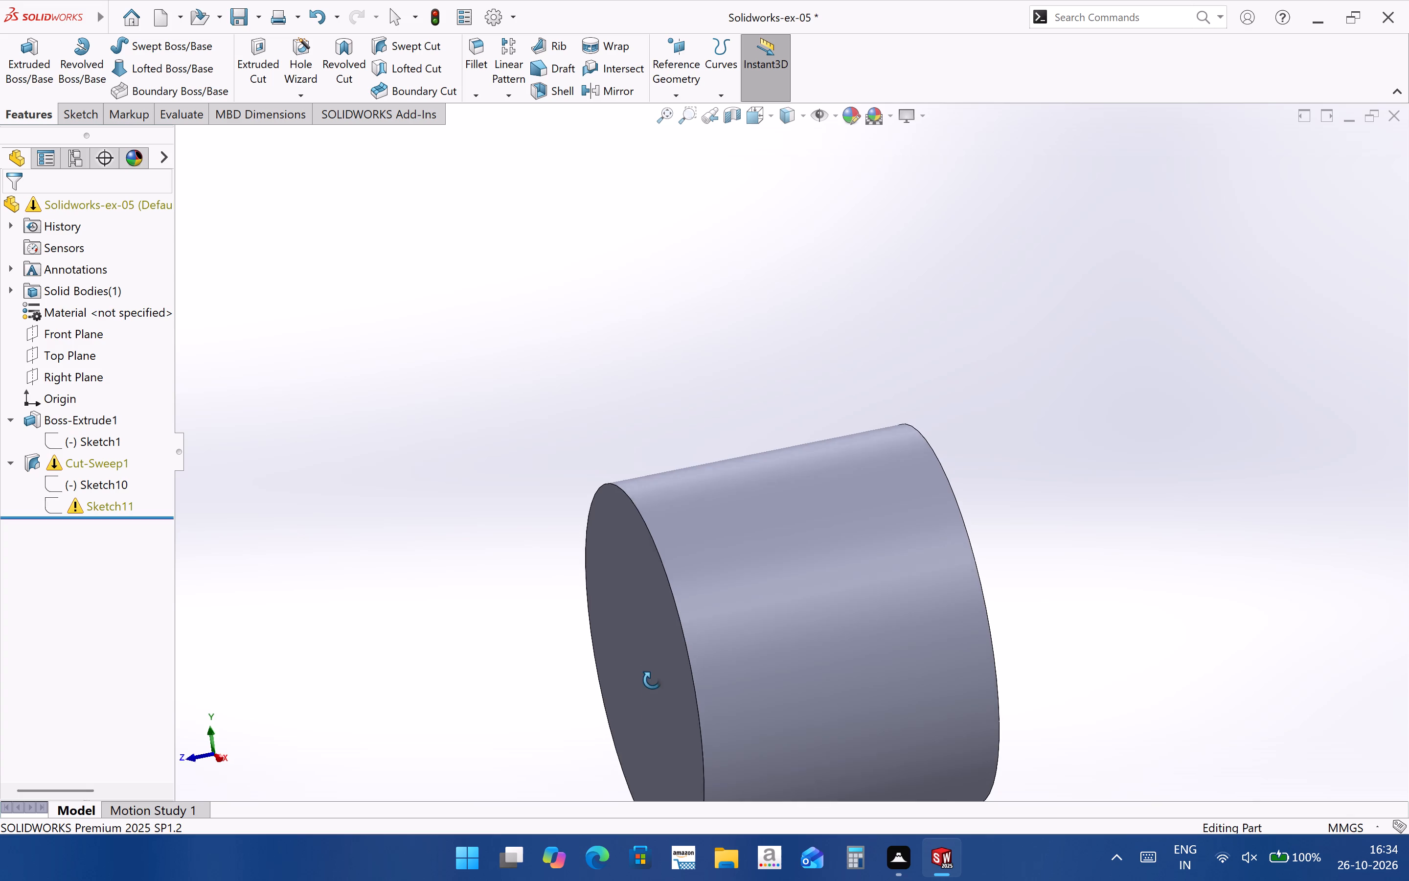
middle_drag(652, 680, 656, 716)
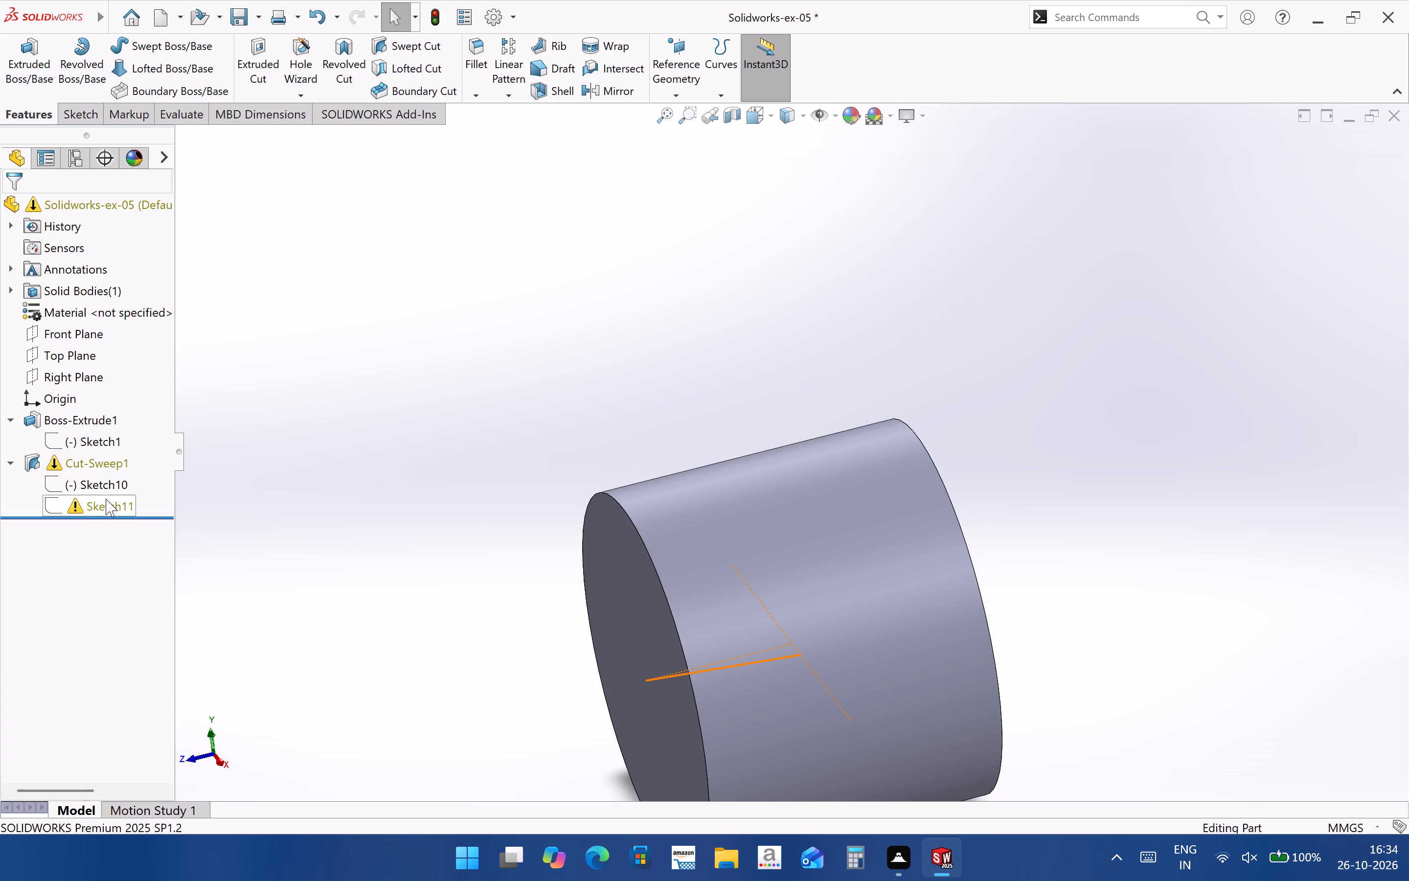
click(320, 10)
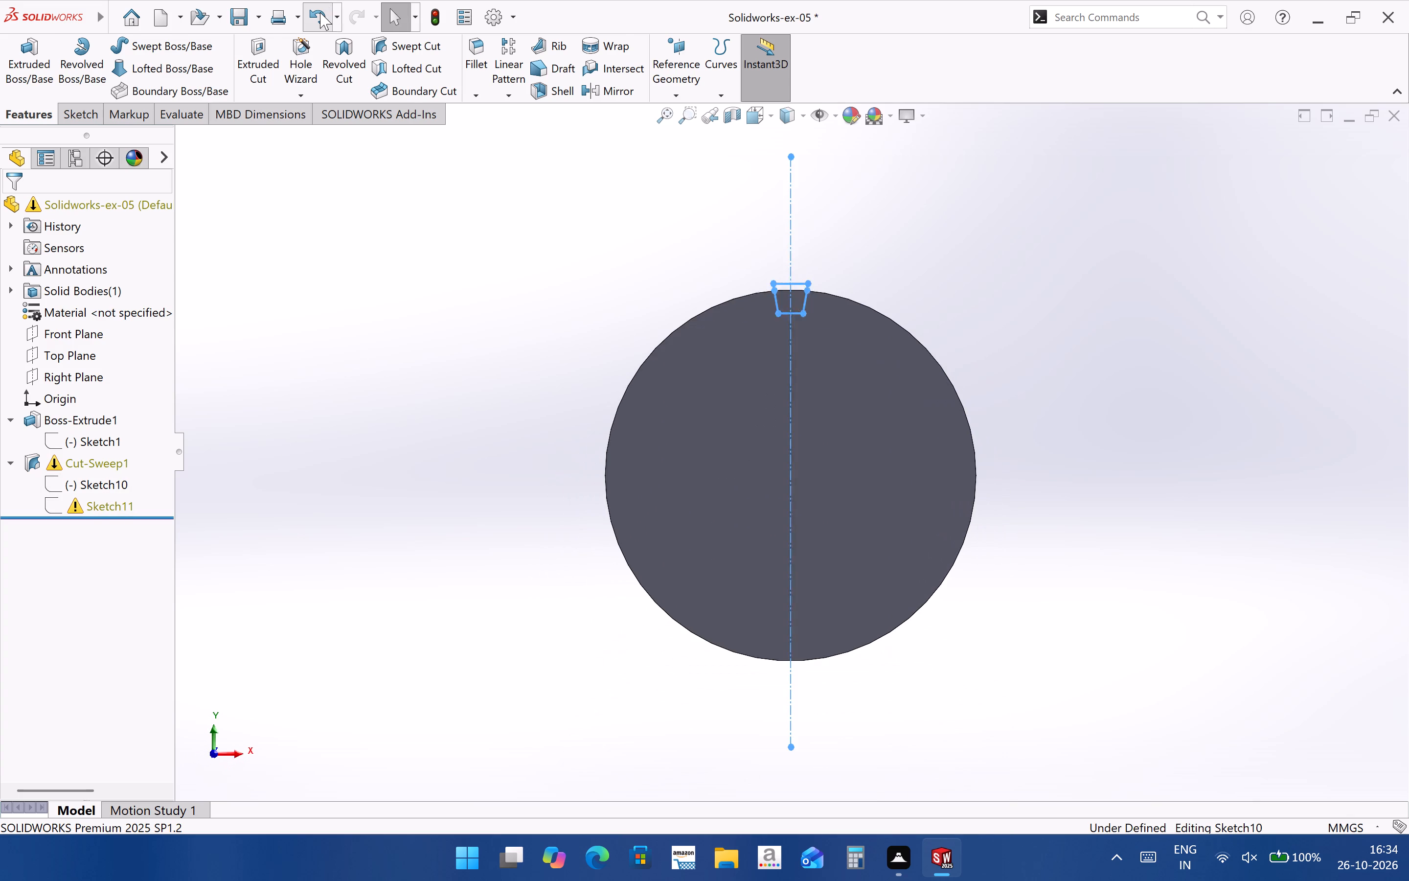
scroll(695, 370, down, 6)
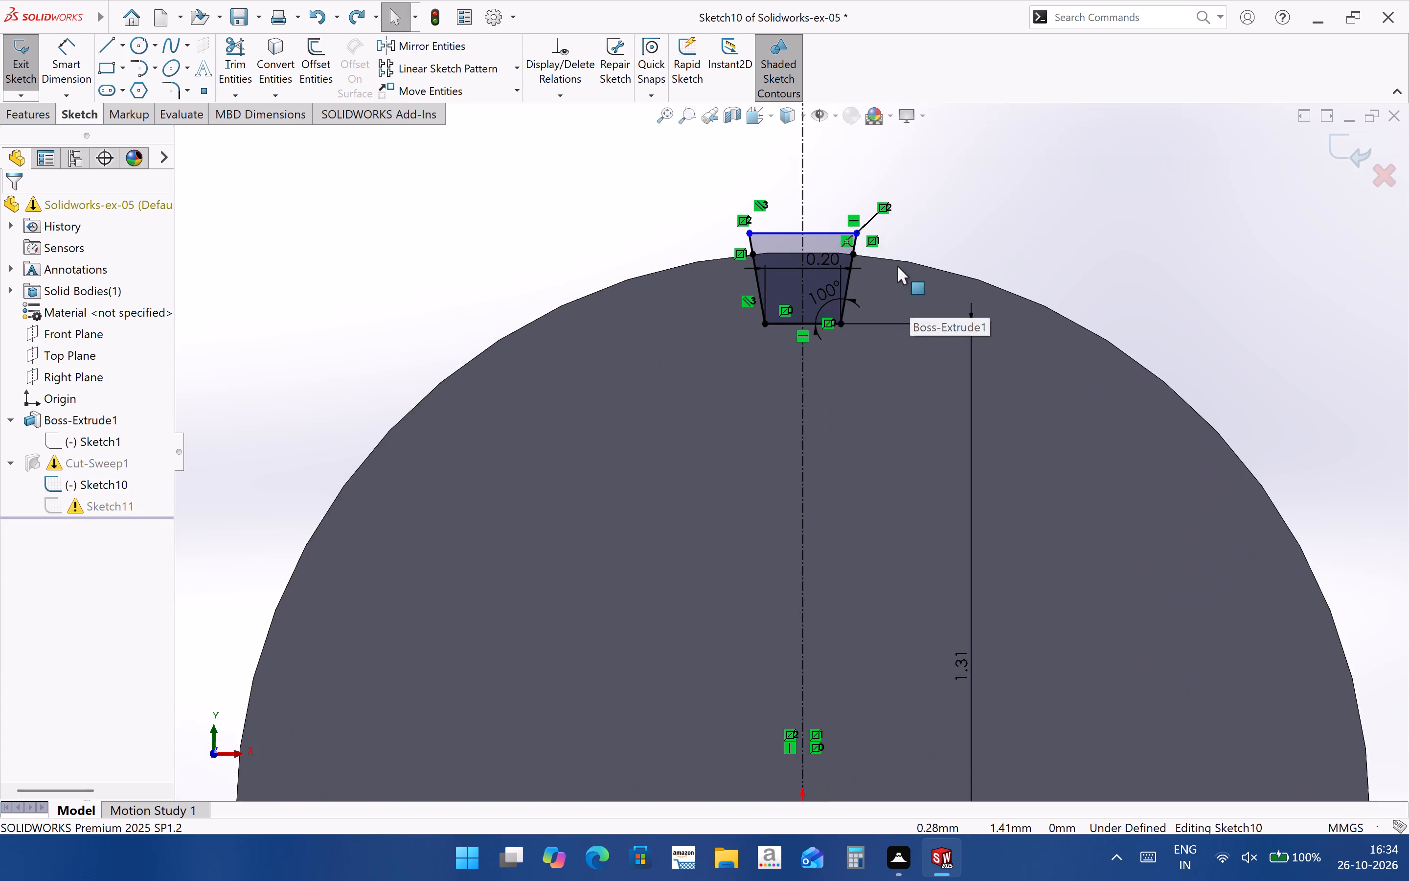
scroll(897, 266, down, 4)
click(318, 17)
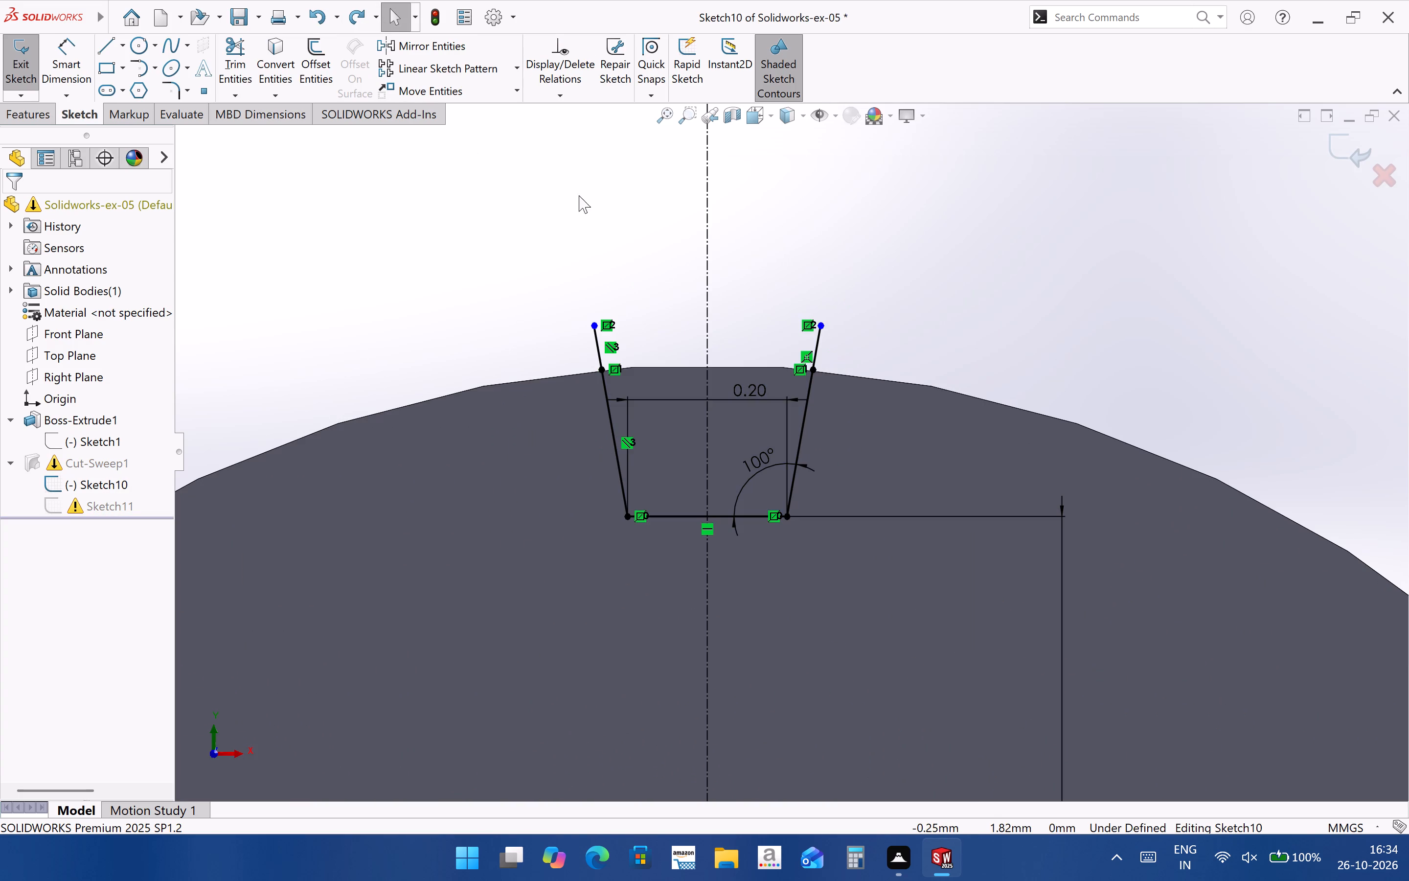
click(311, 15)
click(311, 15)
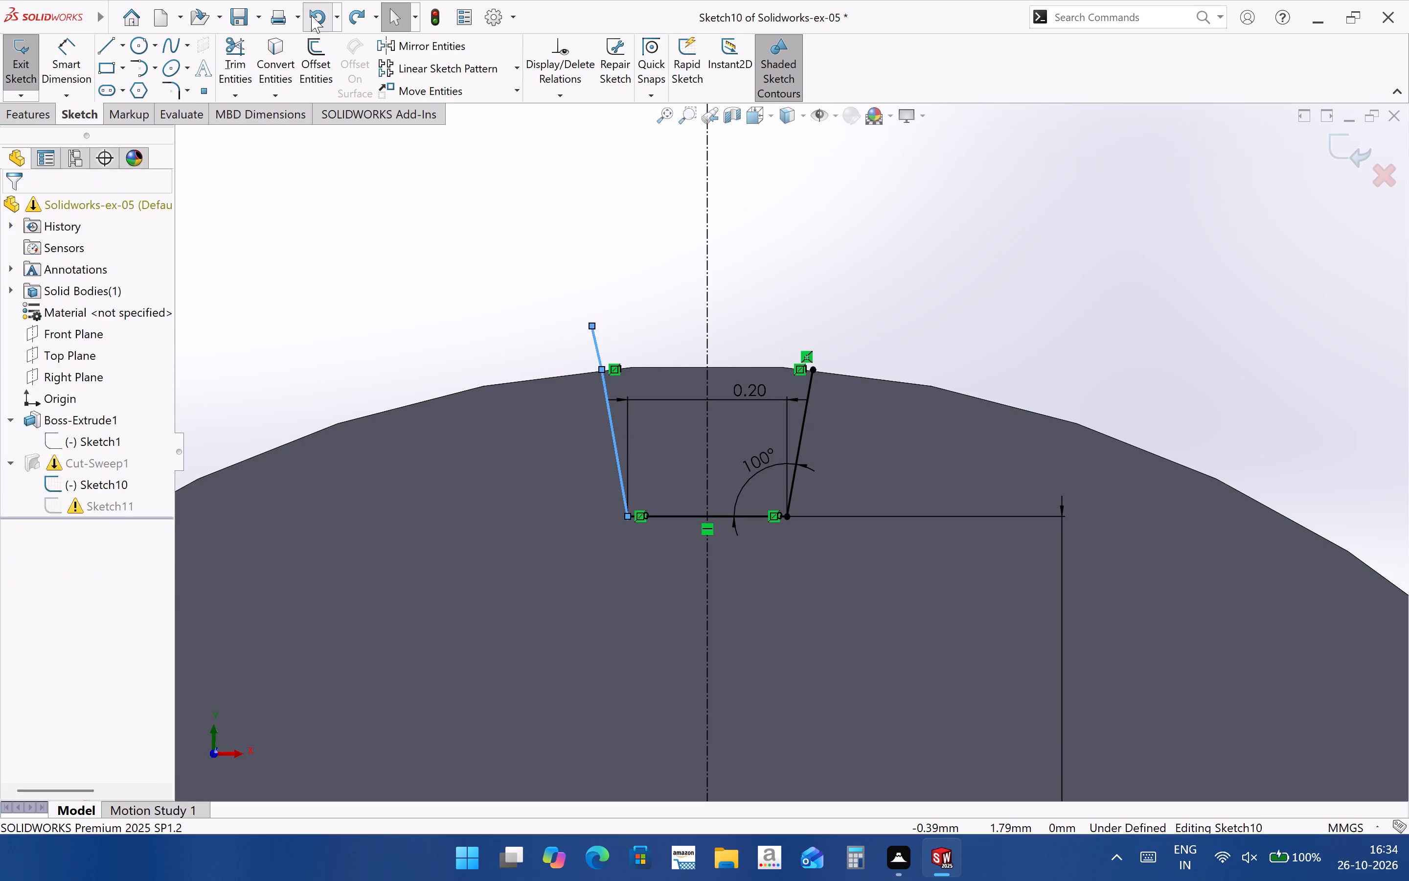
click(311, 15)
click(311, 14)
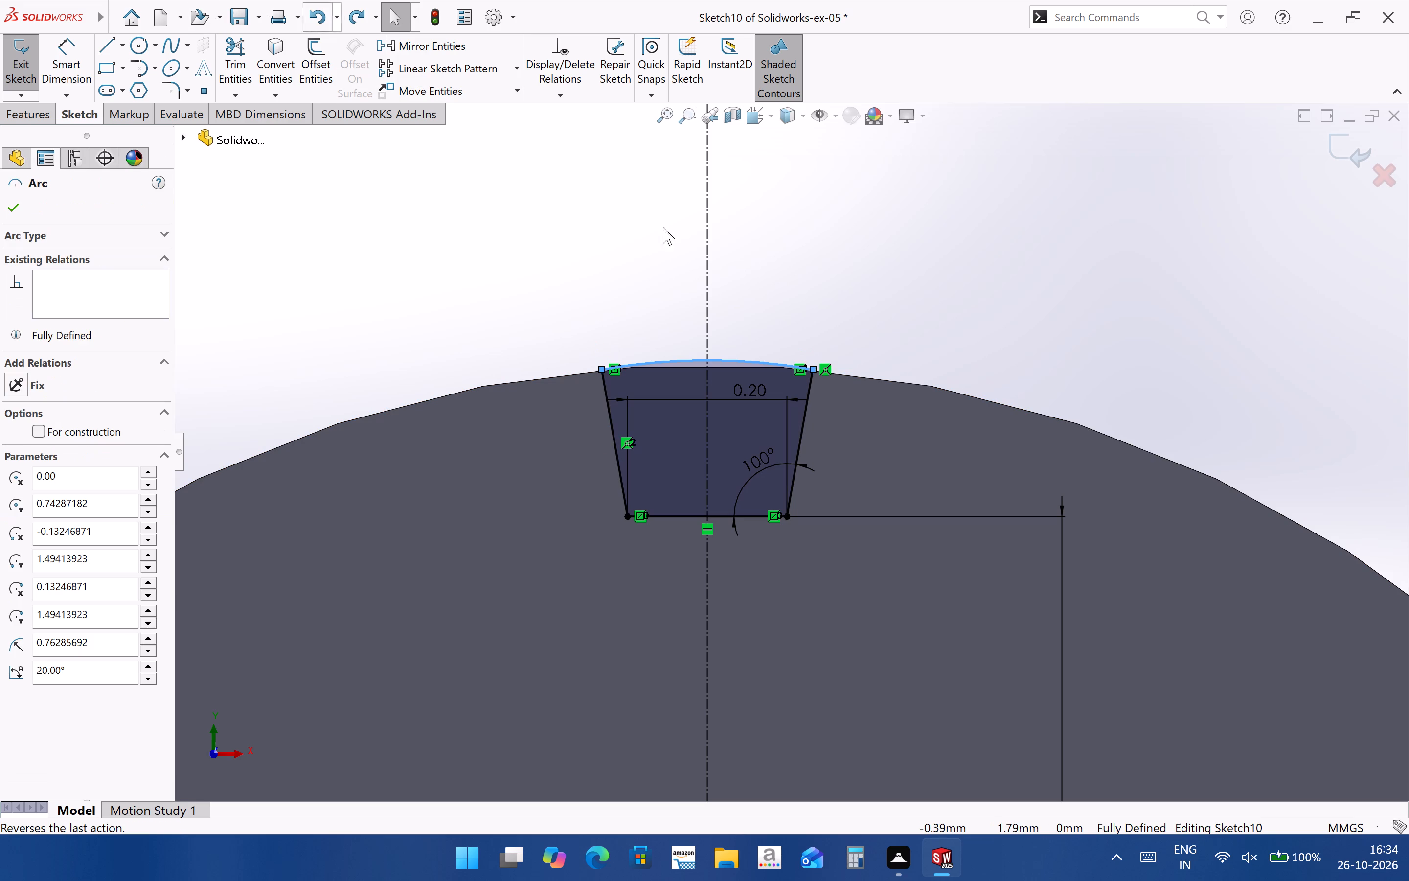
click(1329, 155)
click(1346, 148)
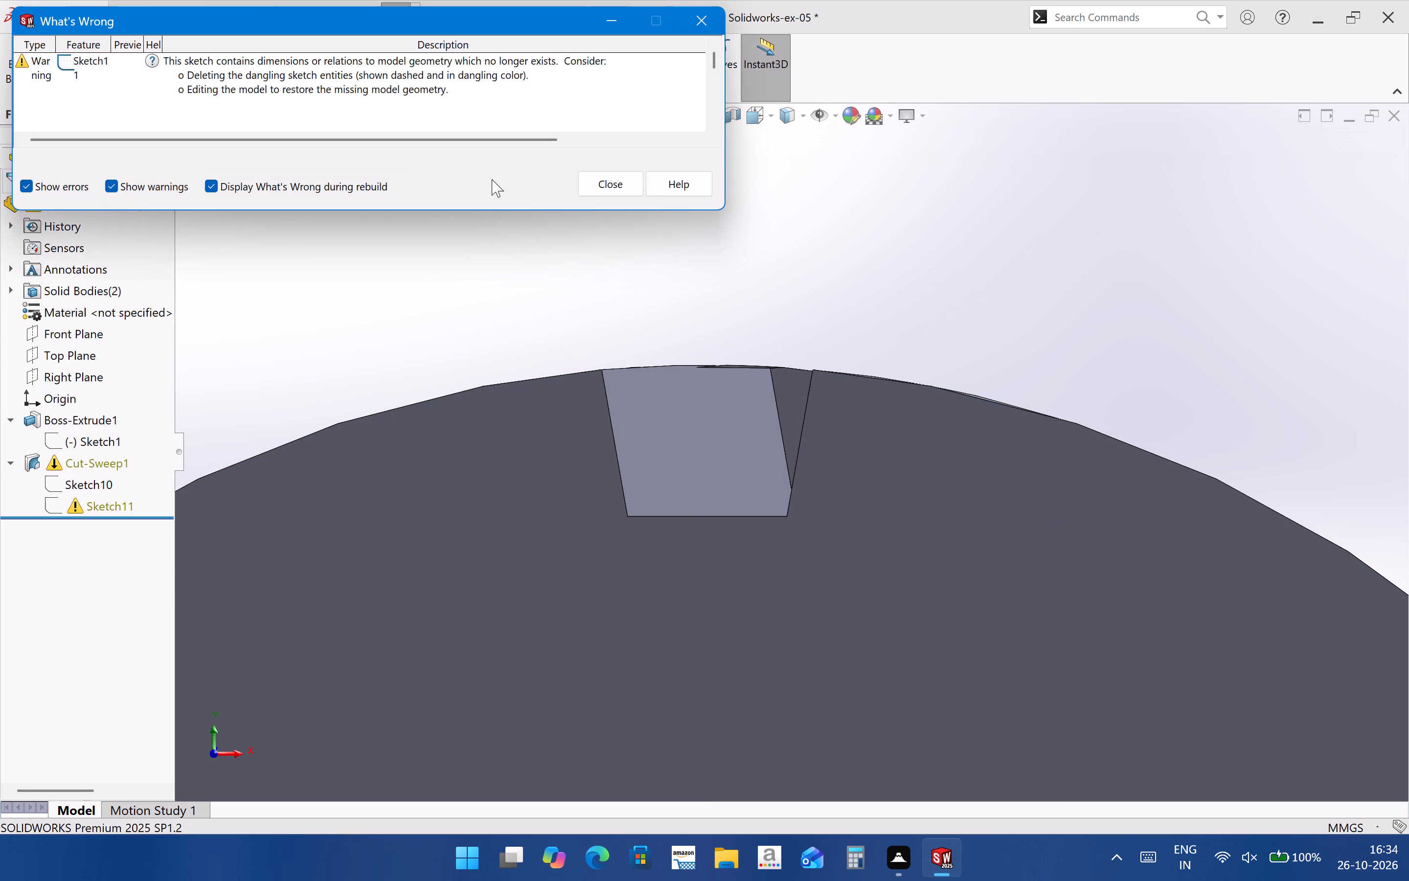
Examine the swept notch's walls, inner end and opening on the cylinder's face from several angles.
middle_drag(882, 478, 652, 669)
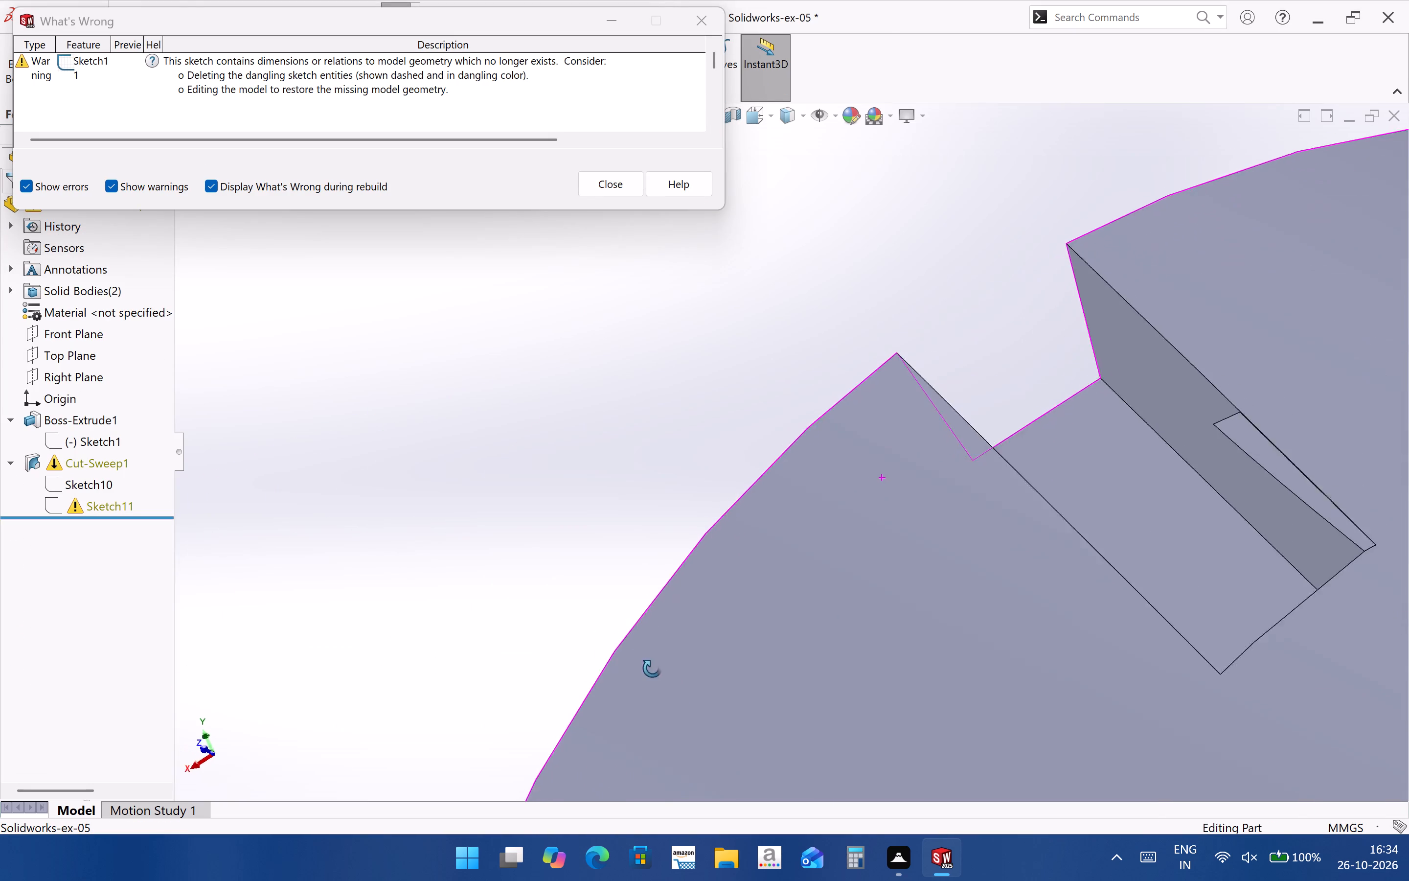
middle_drag(652, 669, 736, 709)
click(627, 179)
scroll(781, 473, up, 9)
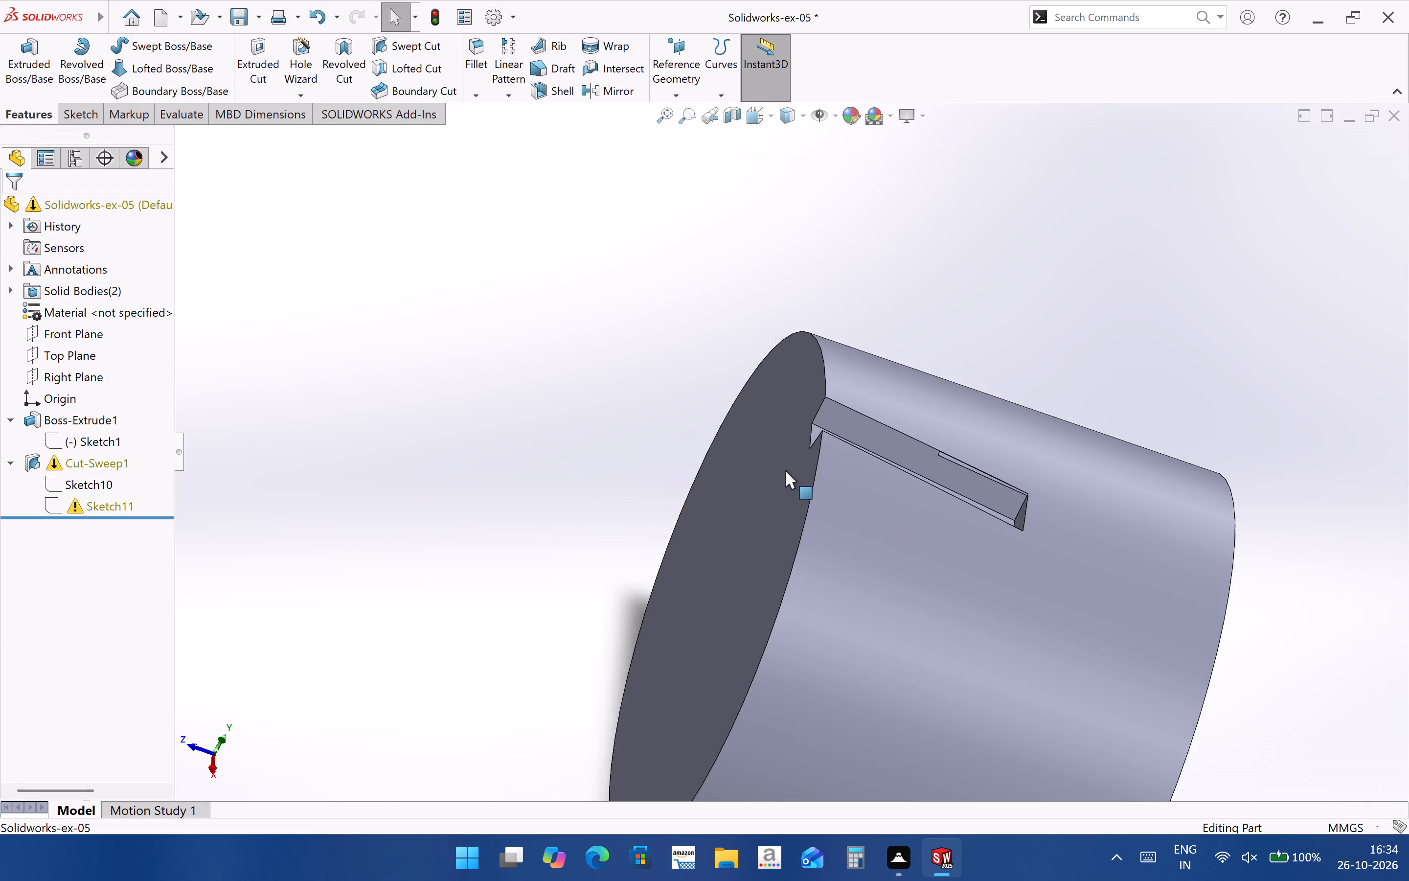
middle_drag(805, 470, 849, 761)
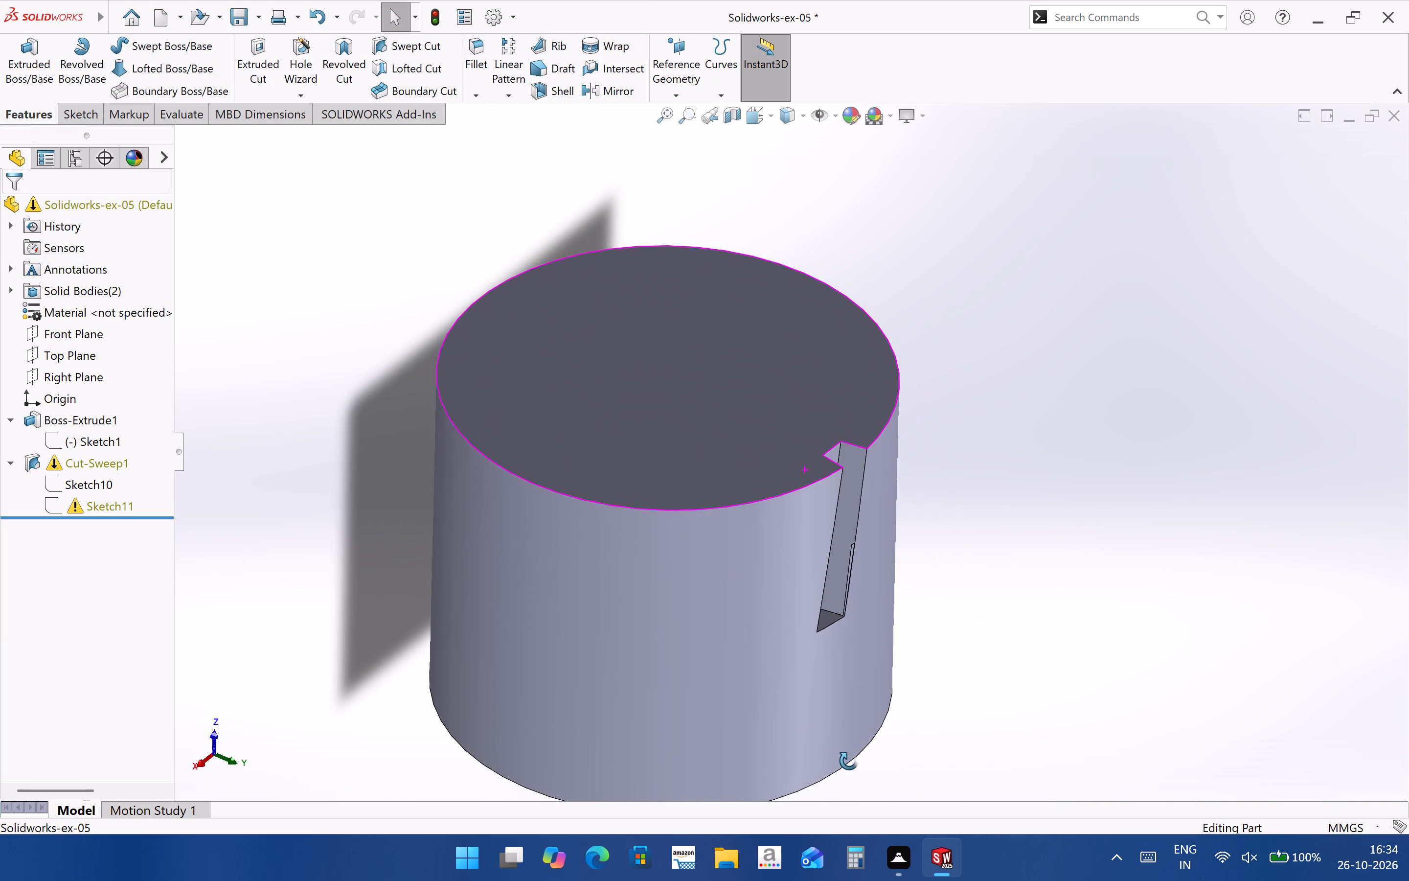
middle_drag(849, 761, 774, 840)
scroll(906, 452, down, 4)
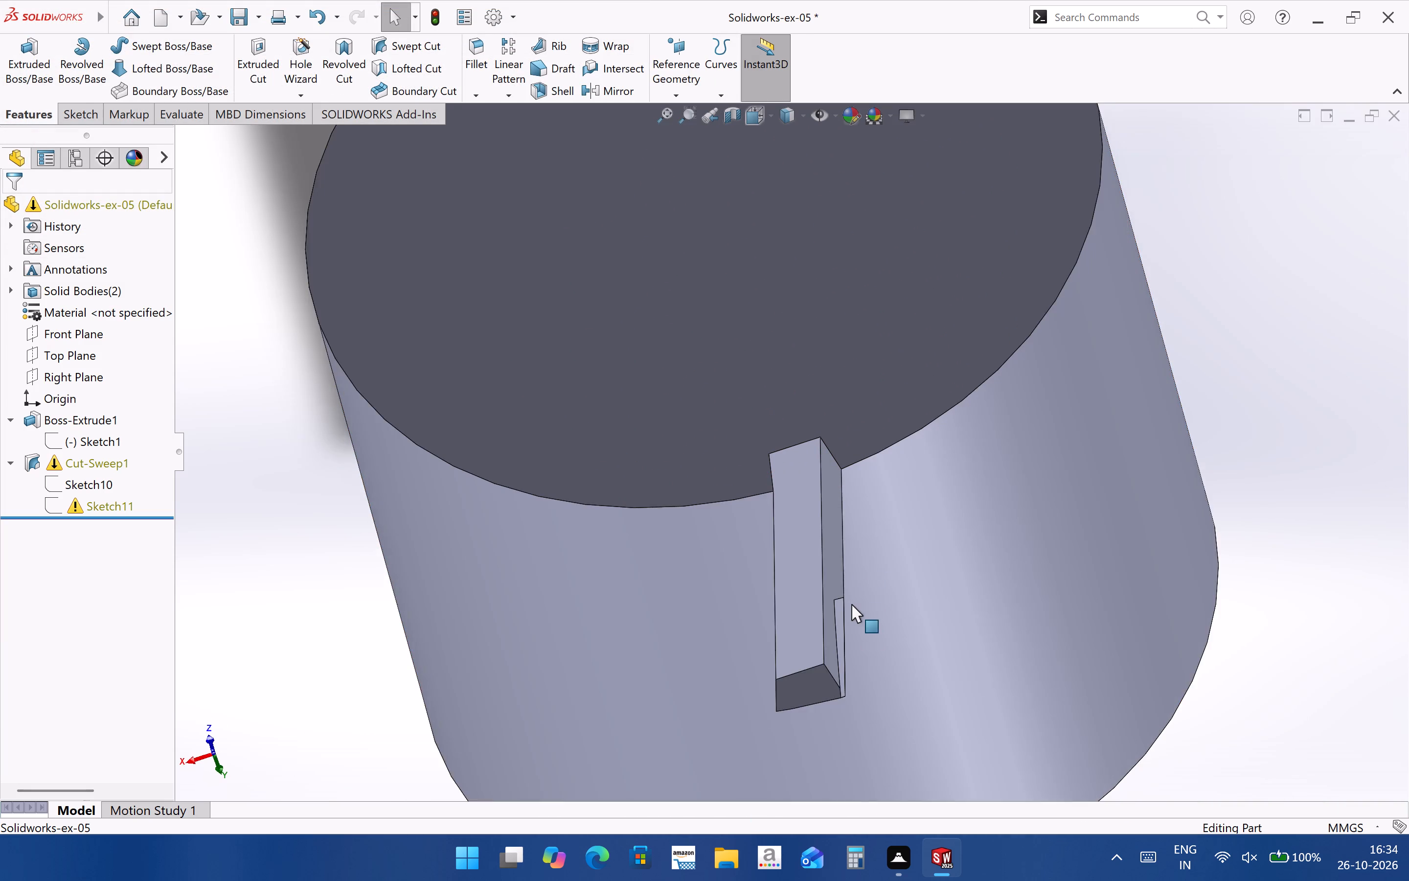
scroll(851, 604, down, 2)
middle_drag(810, 628, 794, 736)
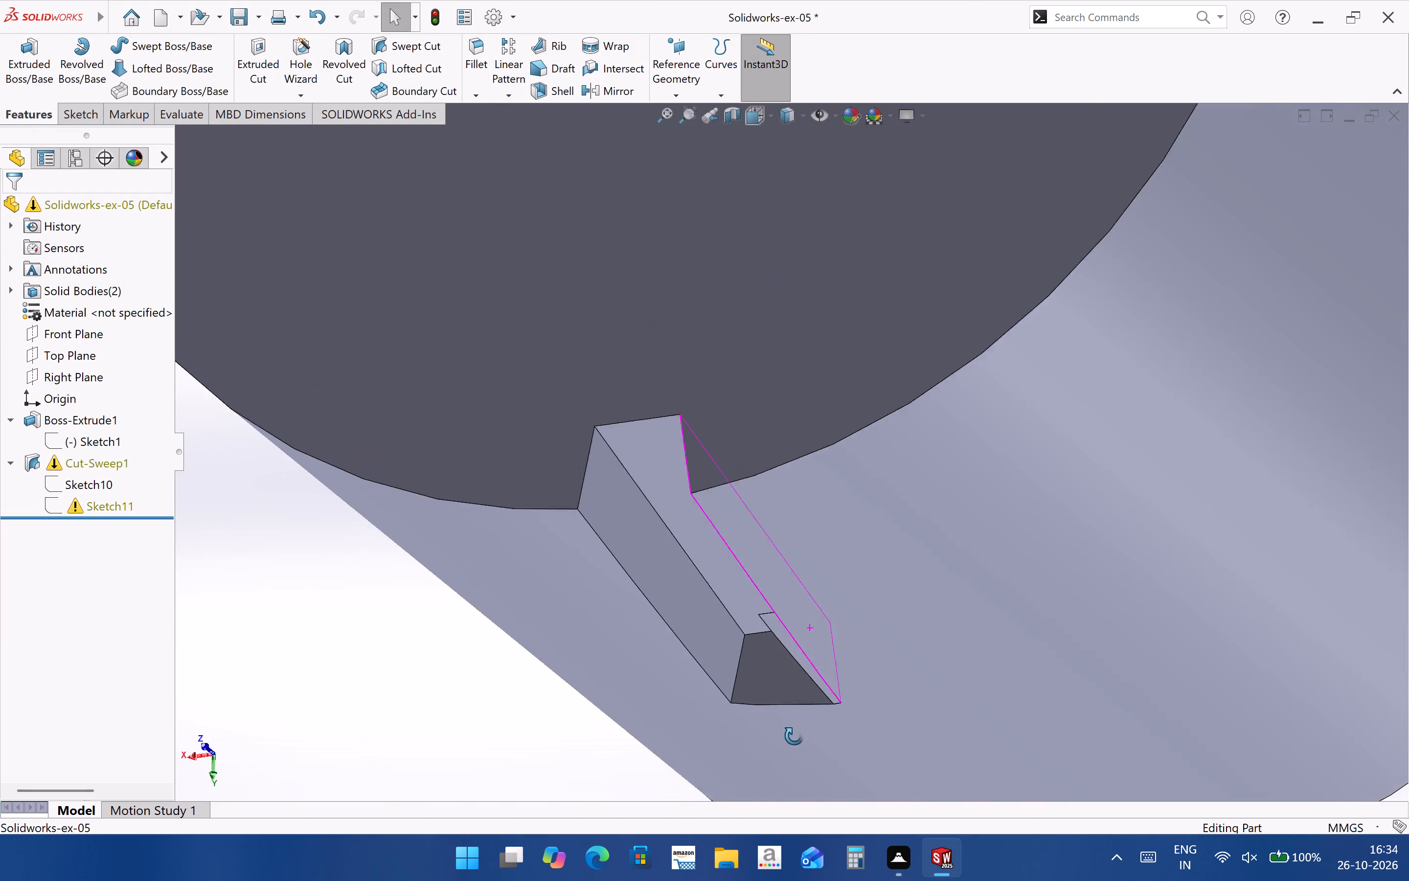
middle_drag(794, 736, 836, 525)
scroll(867, 568, up, 6)
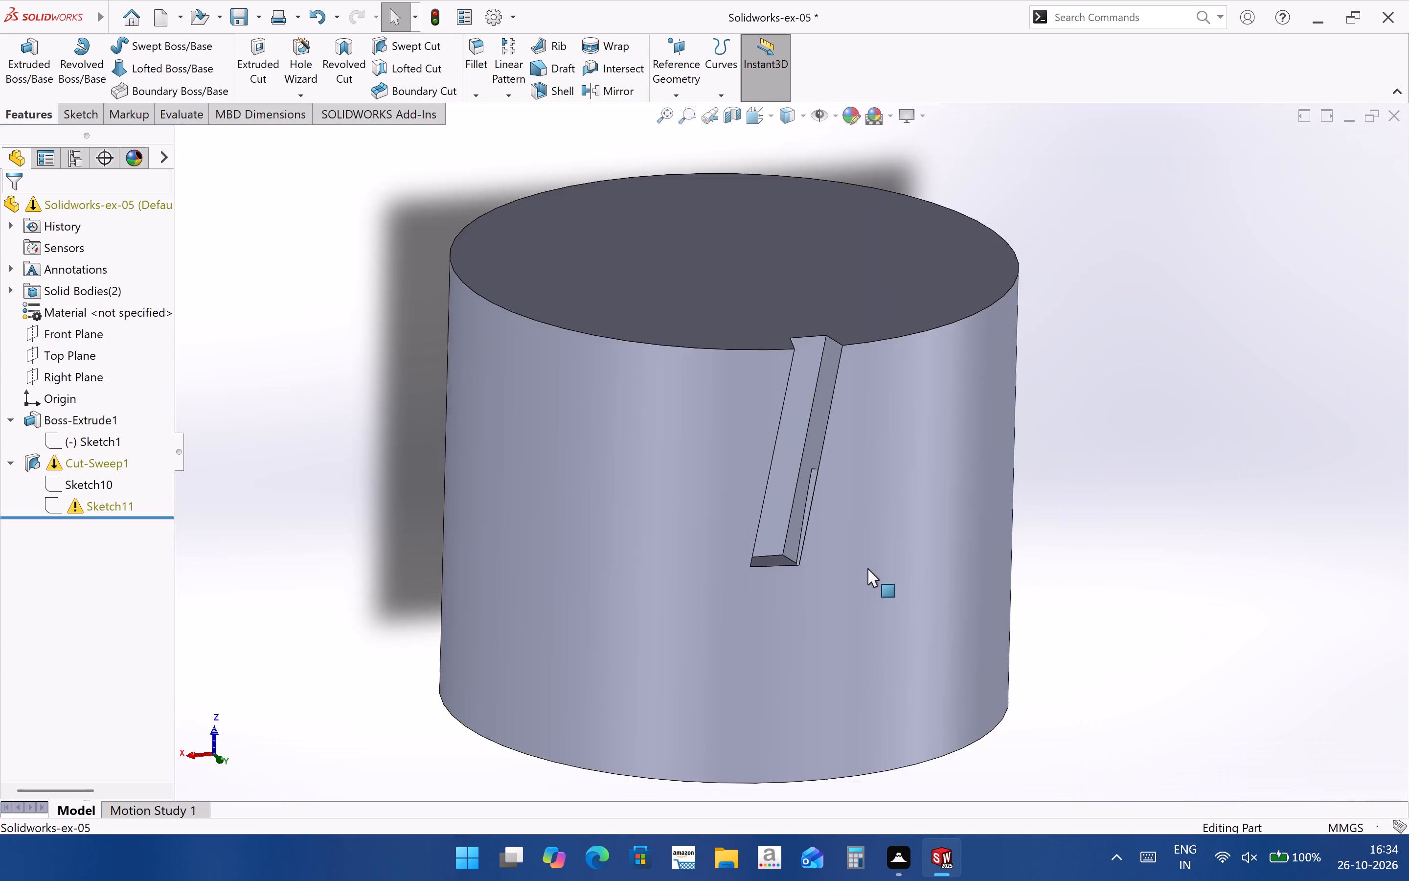
scroll(867, 568, up, 3)
middle_drag(845, 568, 822, 696)
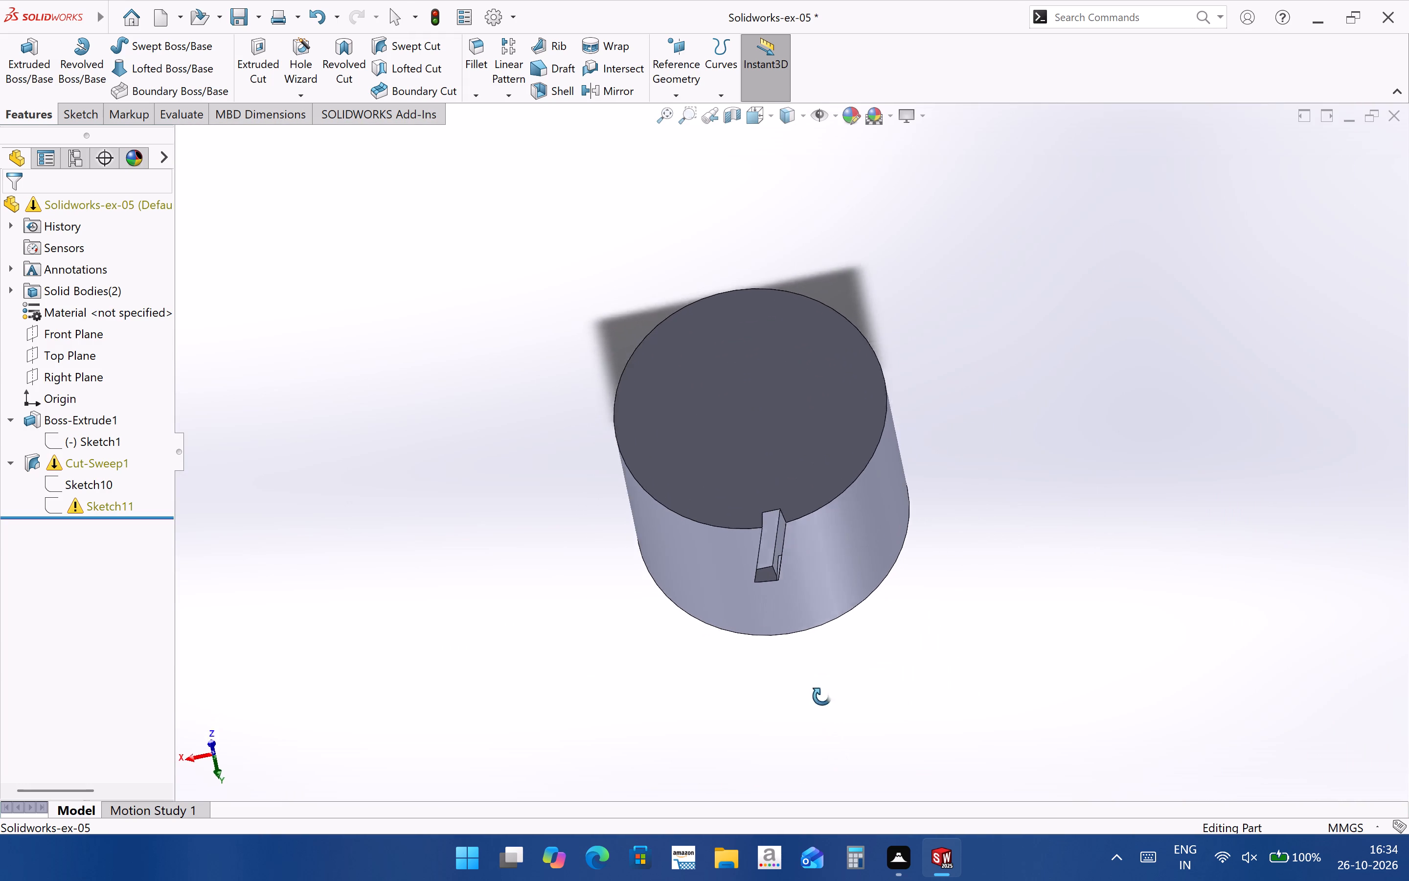
middle_drag(822, 696, 821, 592)
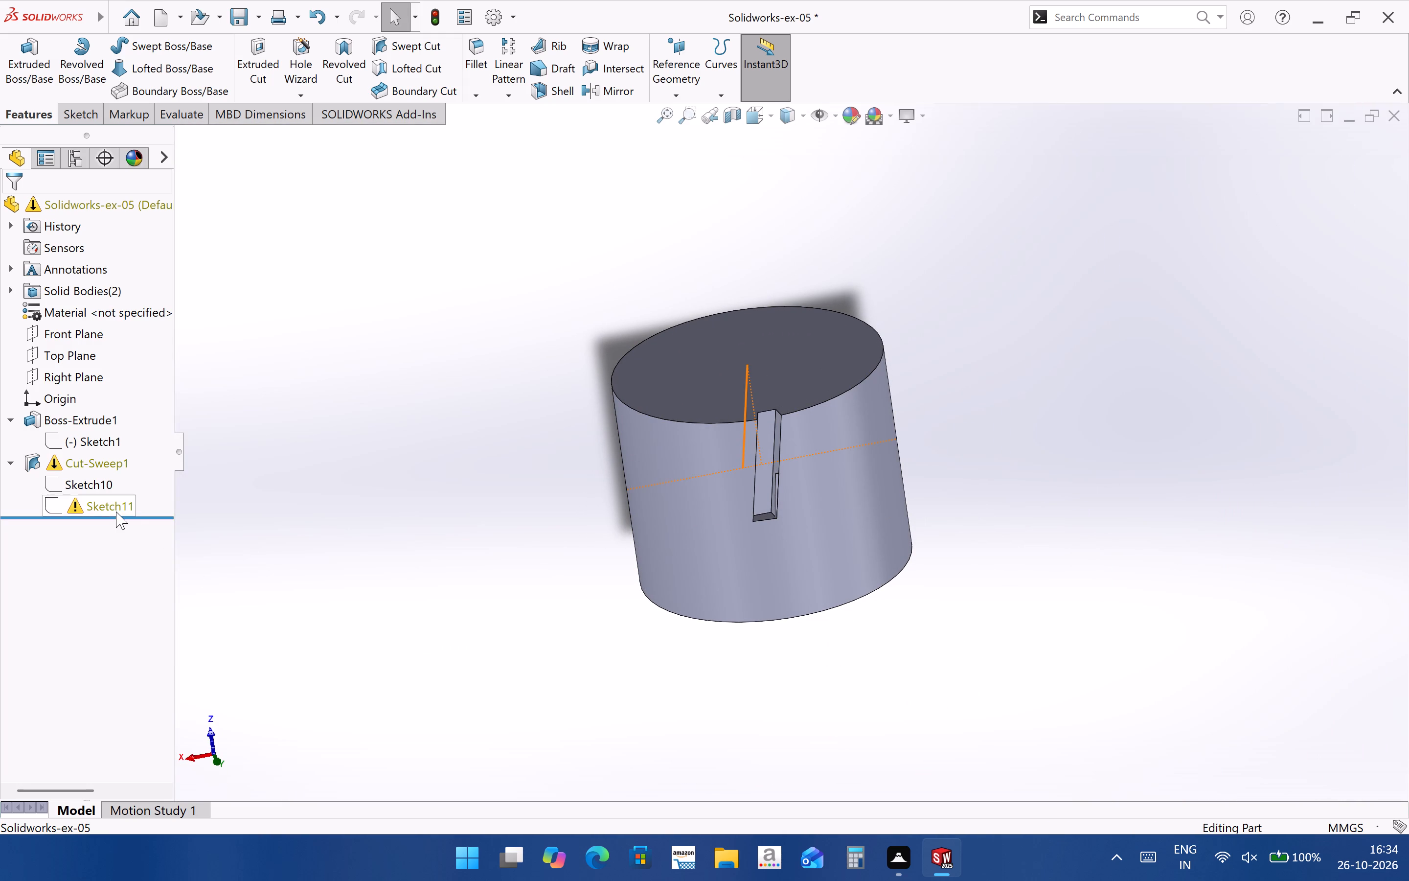
Edit path sketch Sketch11, delete the dangling relation at the 10° slanted line's start on the cylinder's edge, and exit the sketch.
click(116, 511)
click(454, 476)
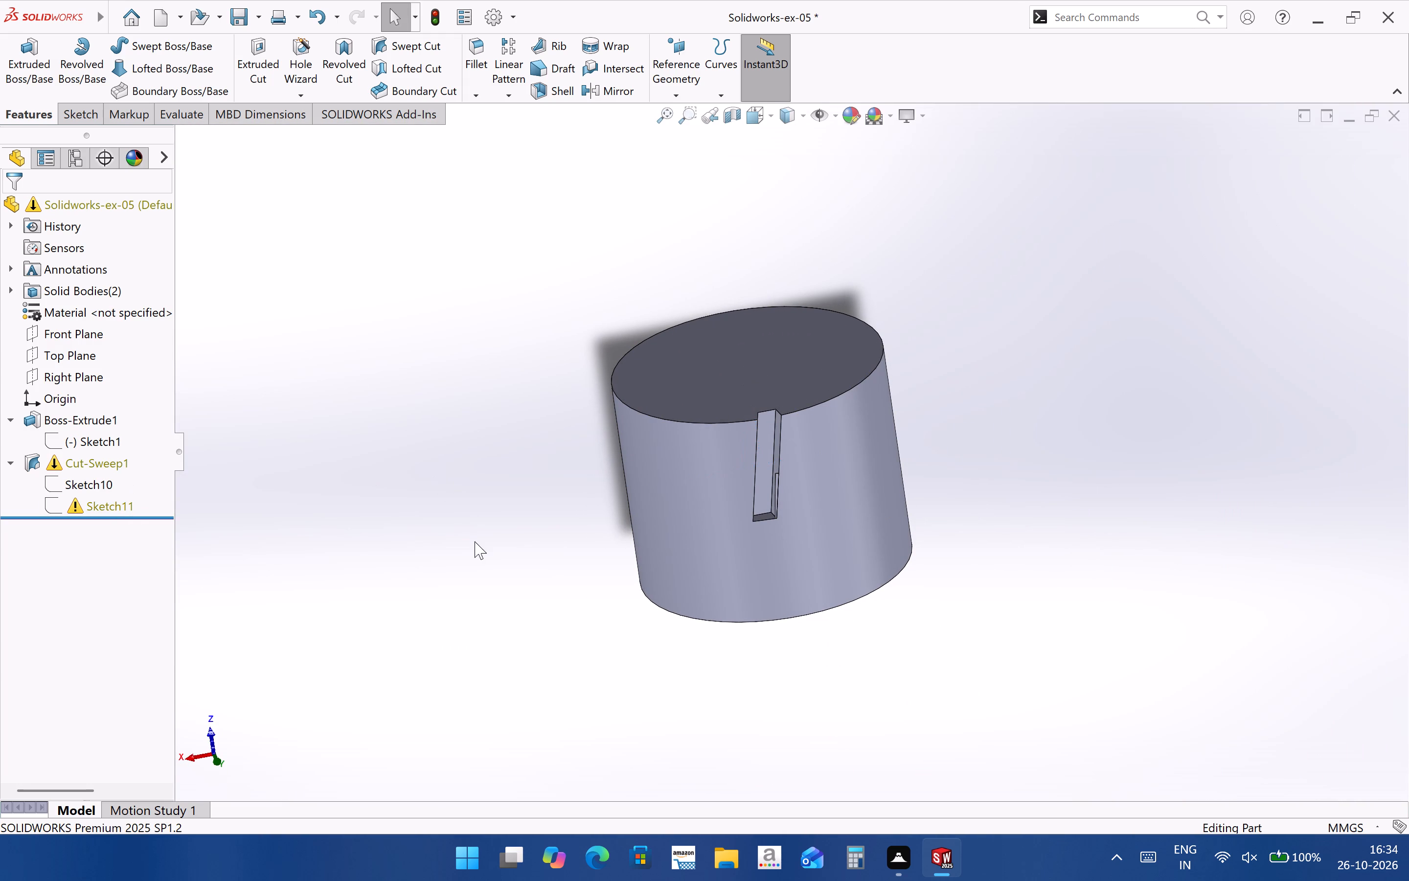
click(106, 507)
click(123, 472)
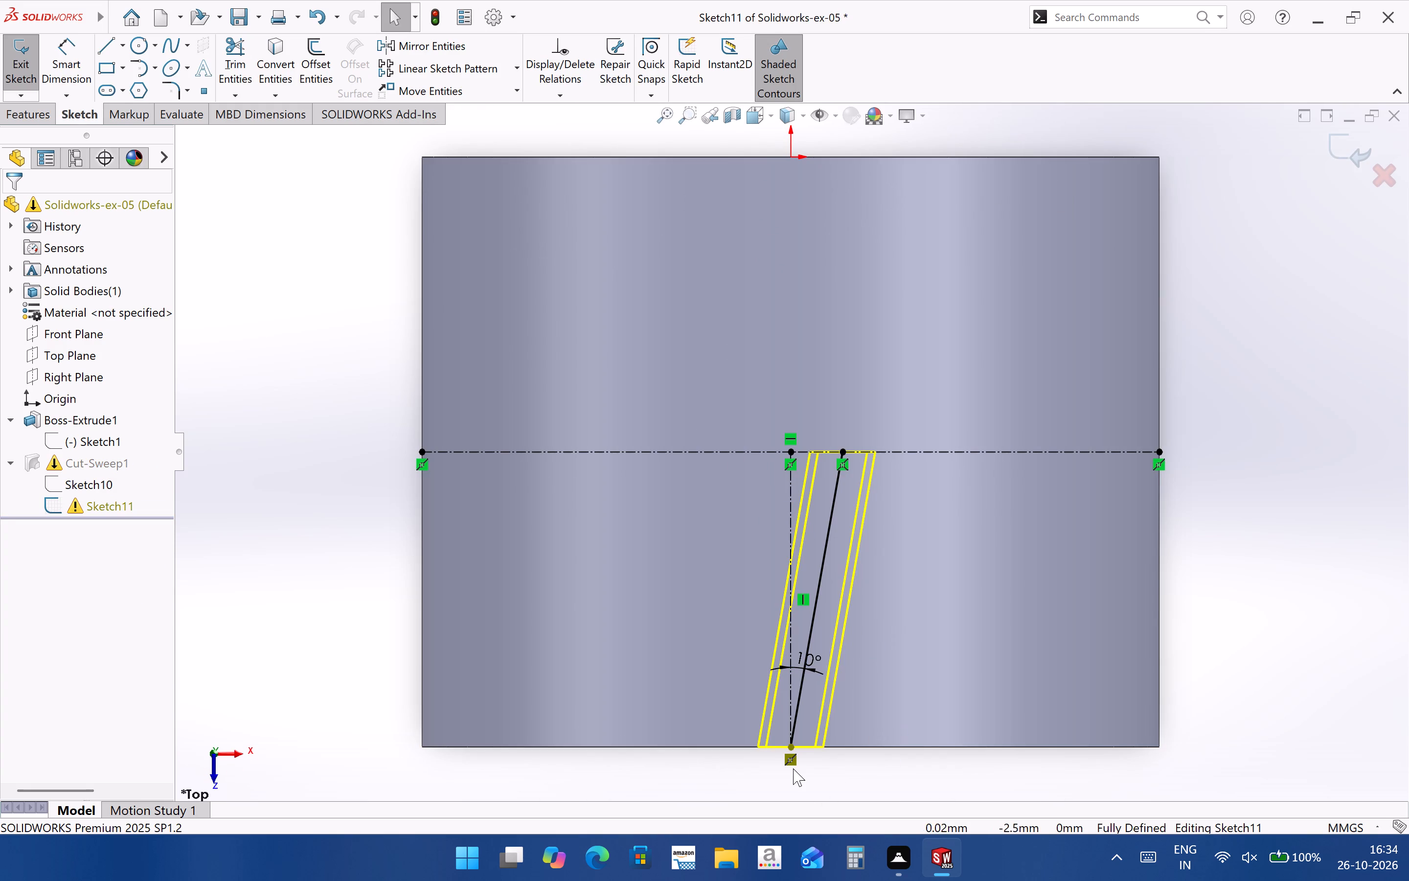
click(792, 764)
key(Delete)
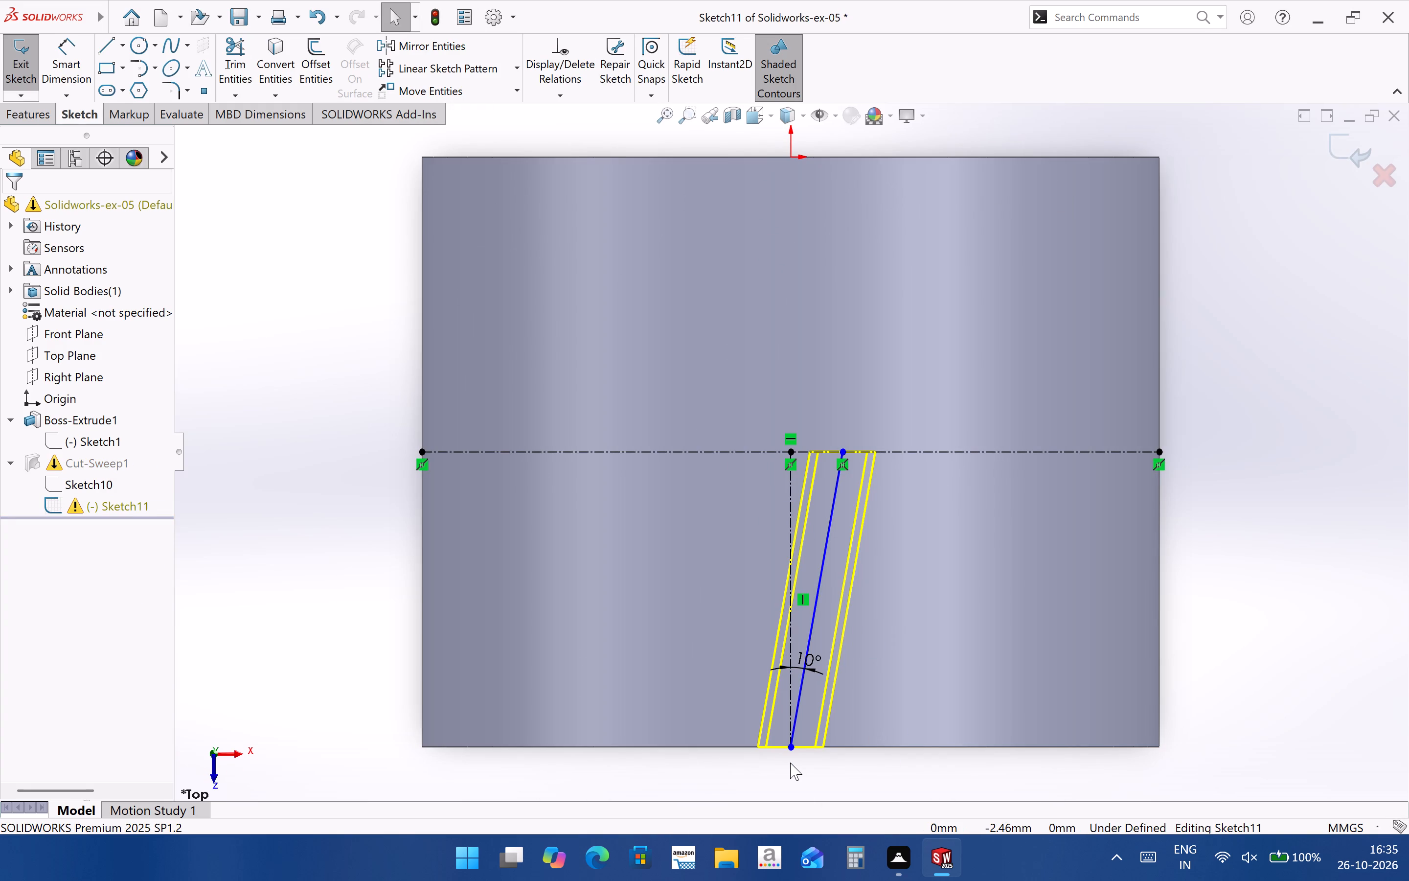
click(1345, 155)
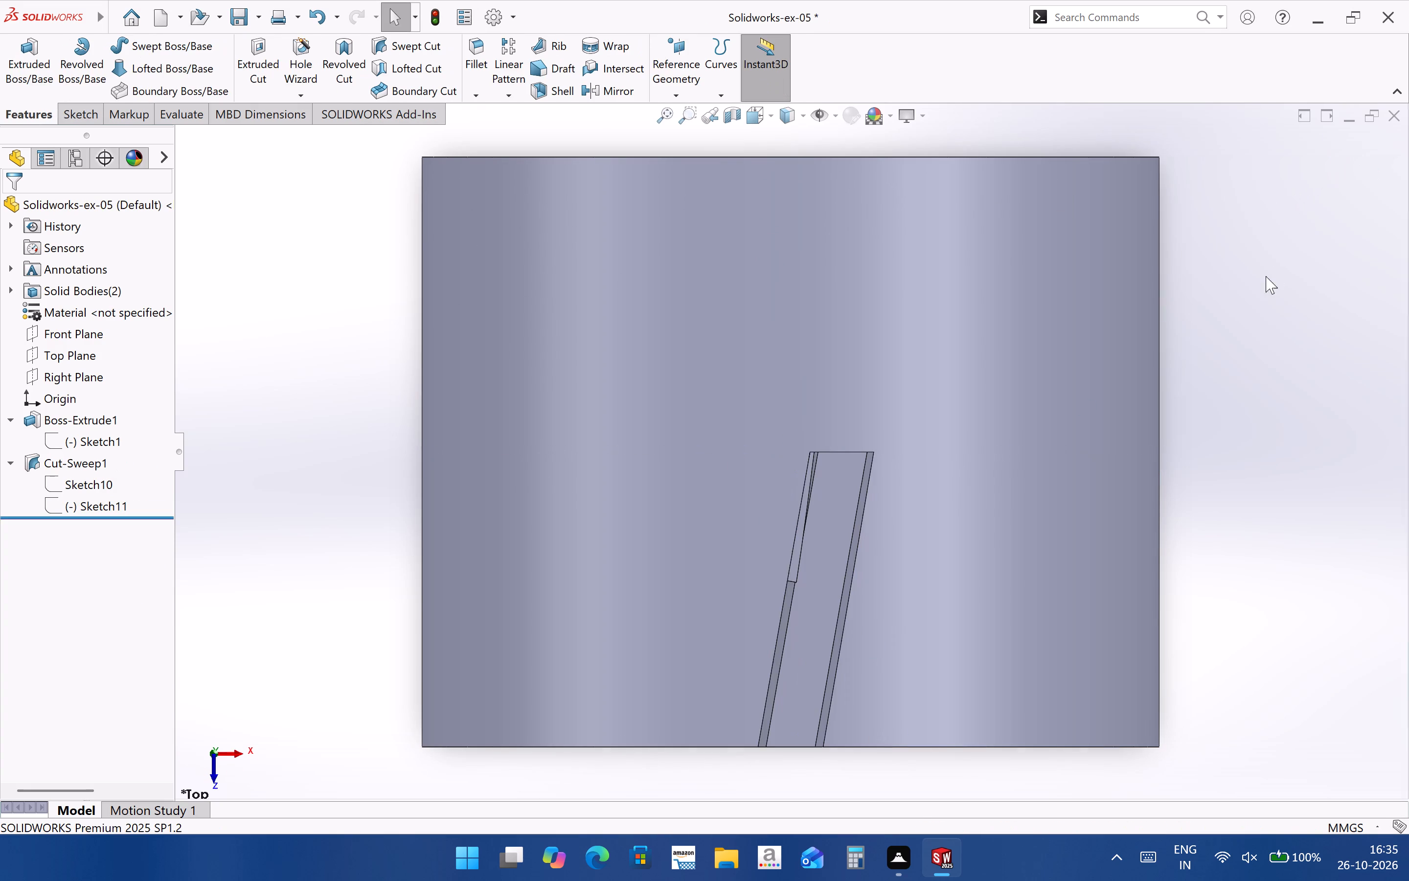
Examine the slanted notch's walls, floor and inner end from several angles around the cylinder.
middle_drag(827, 607, 818, 419)
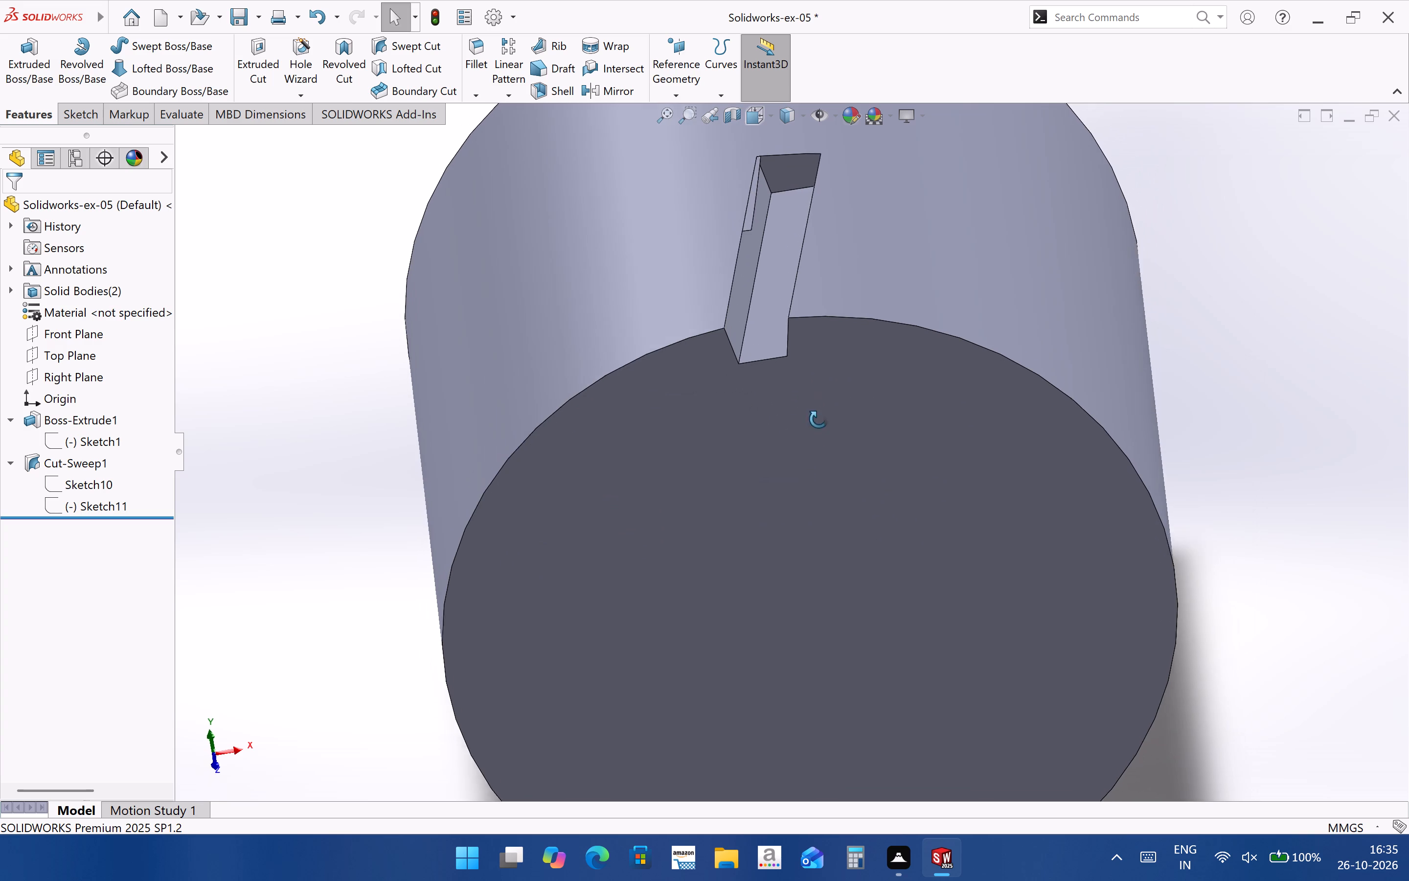
middle_drag(818, 419, 812, 467)
middle_drag(904, 473, 923, 384)
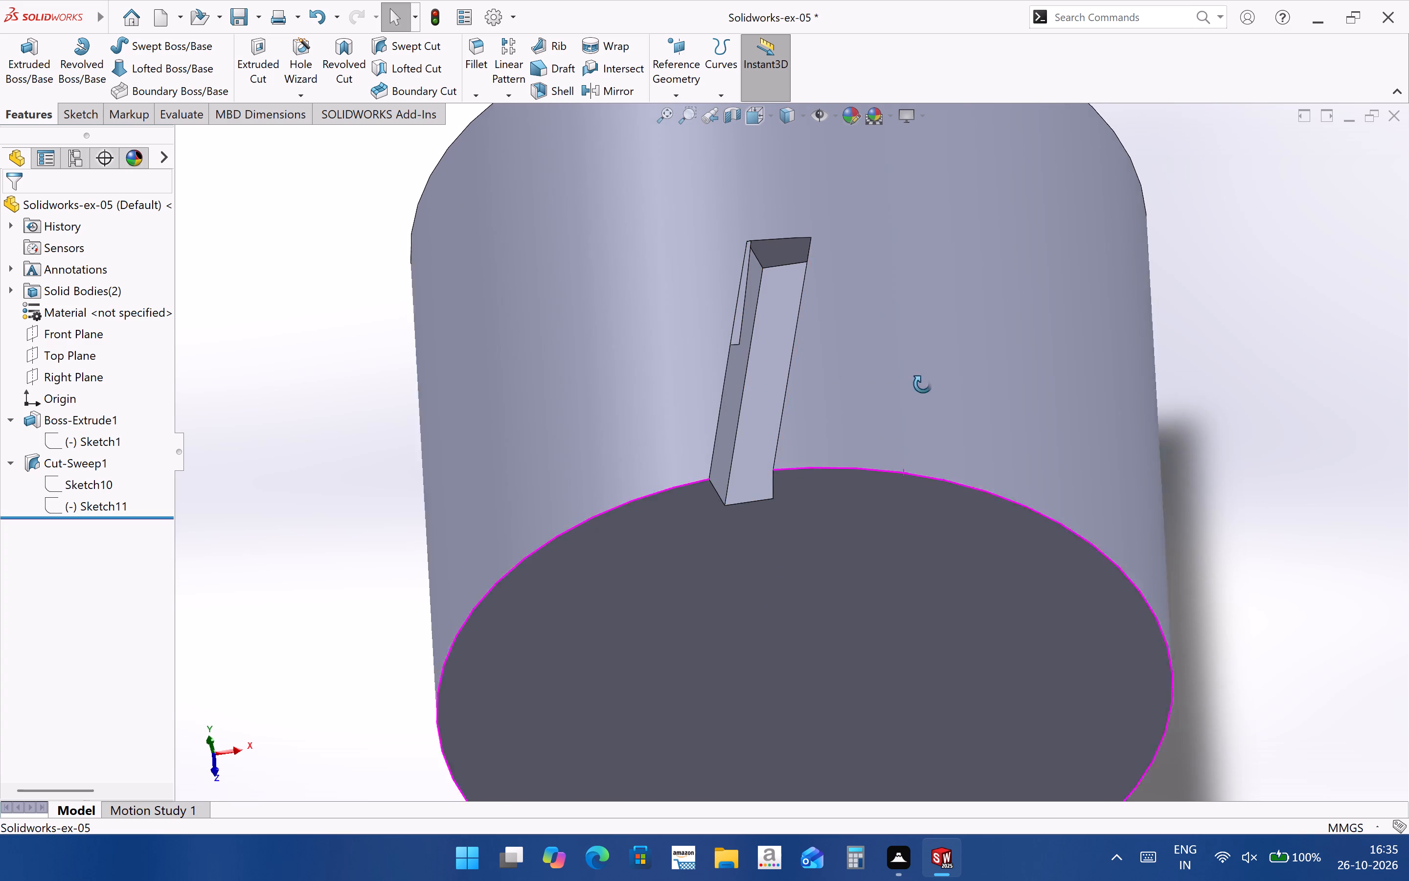
middle_drag(923, 384, 1083, 556)
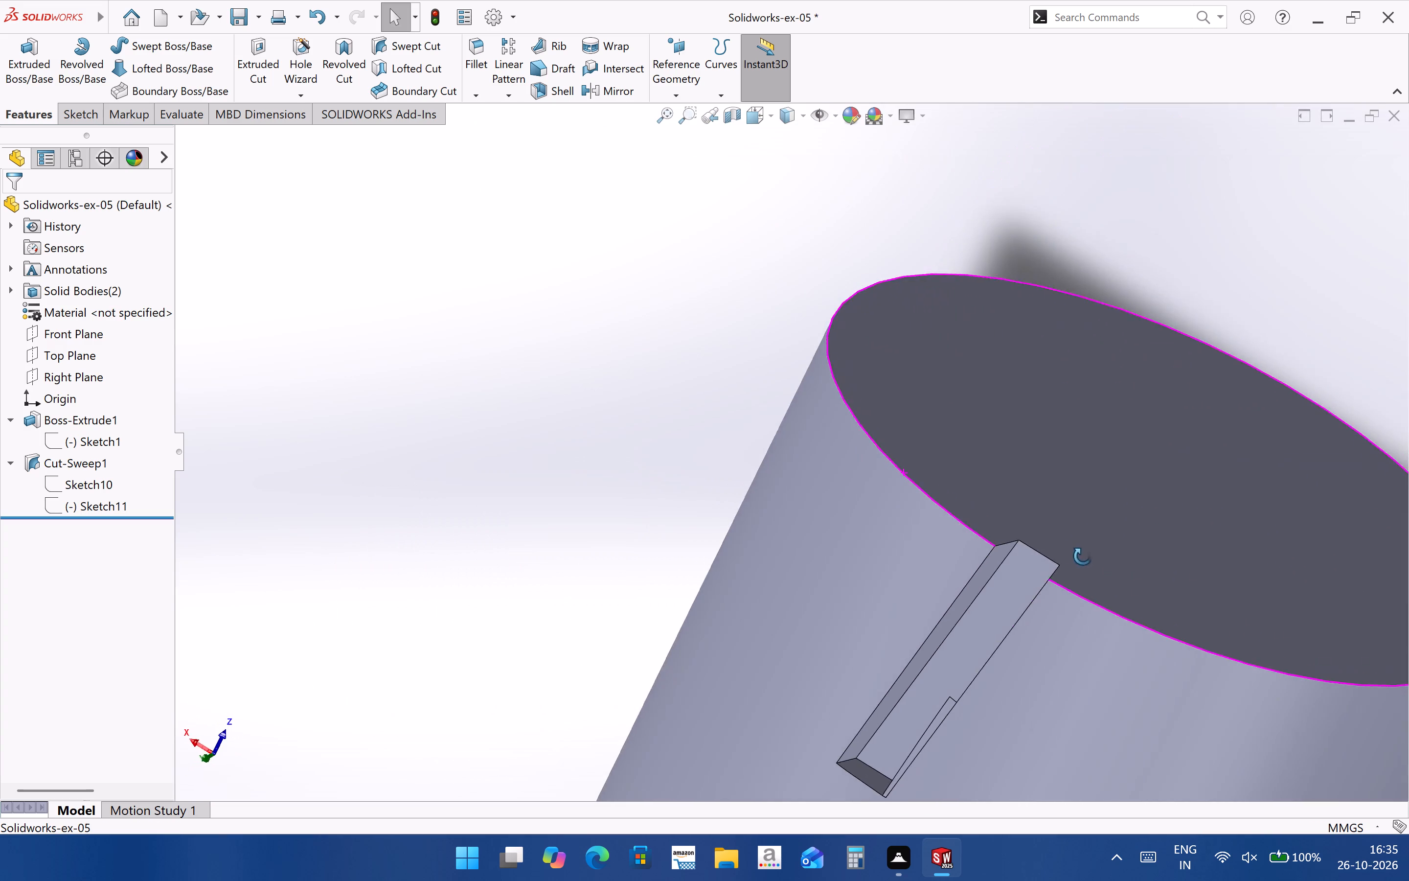
middle_drag(1083, 556, 1070, 559)
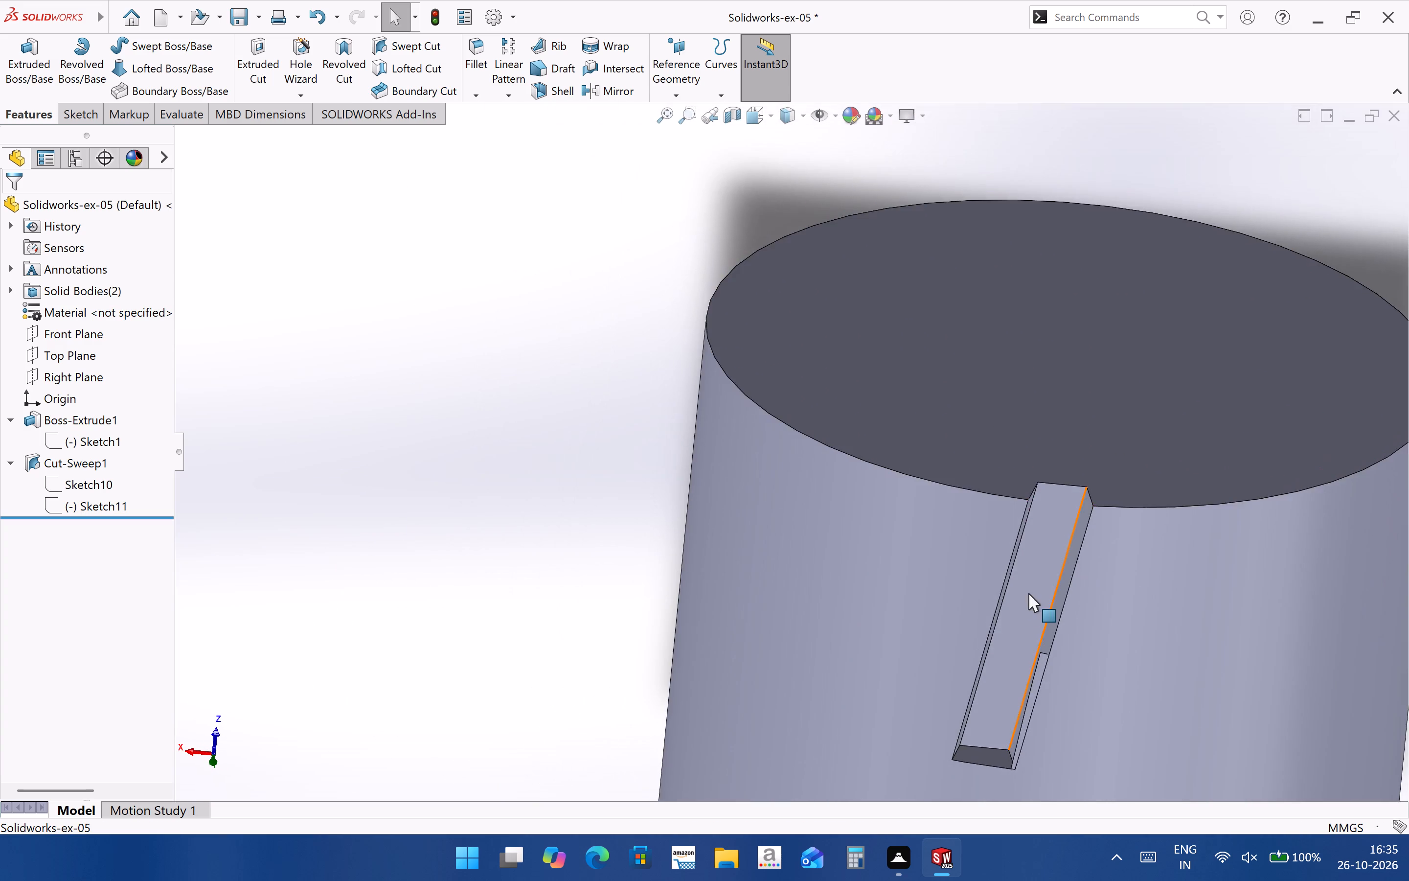
scroll(1023, 594, up, 4)
scroll(858, 547, down, 7)
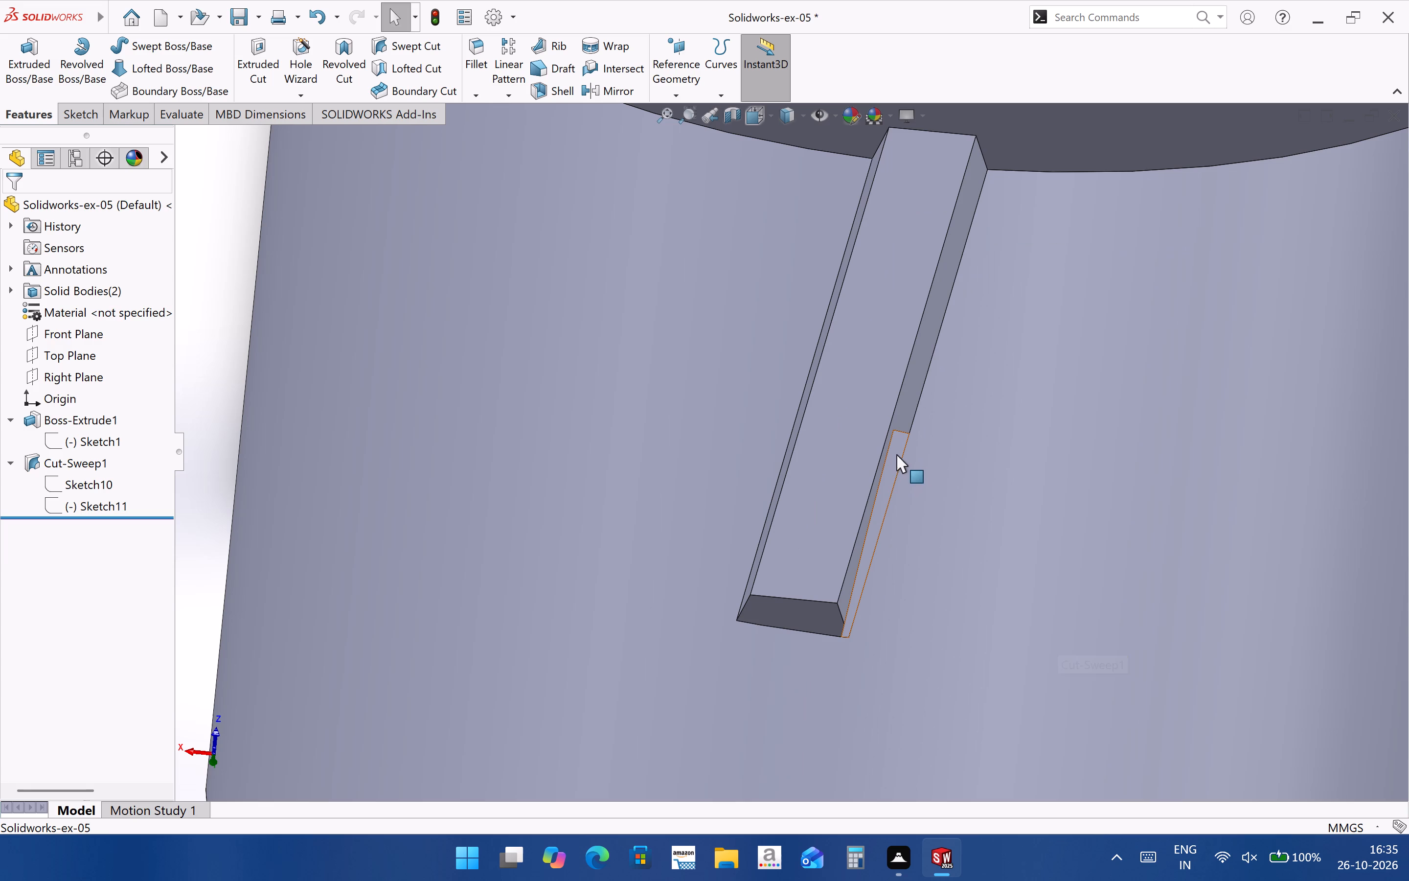
middle_drag(881, 558, 849, 680)
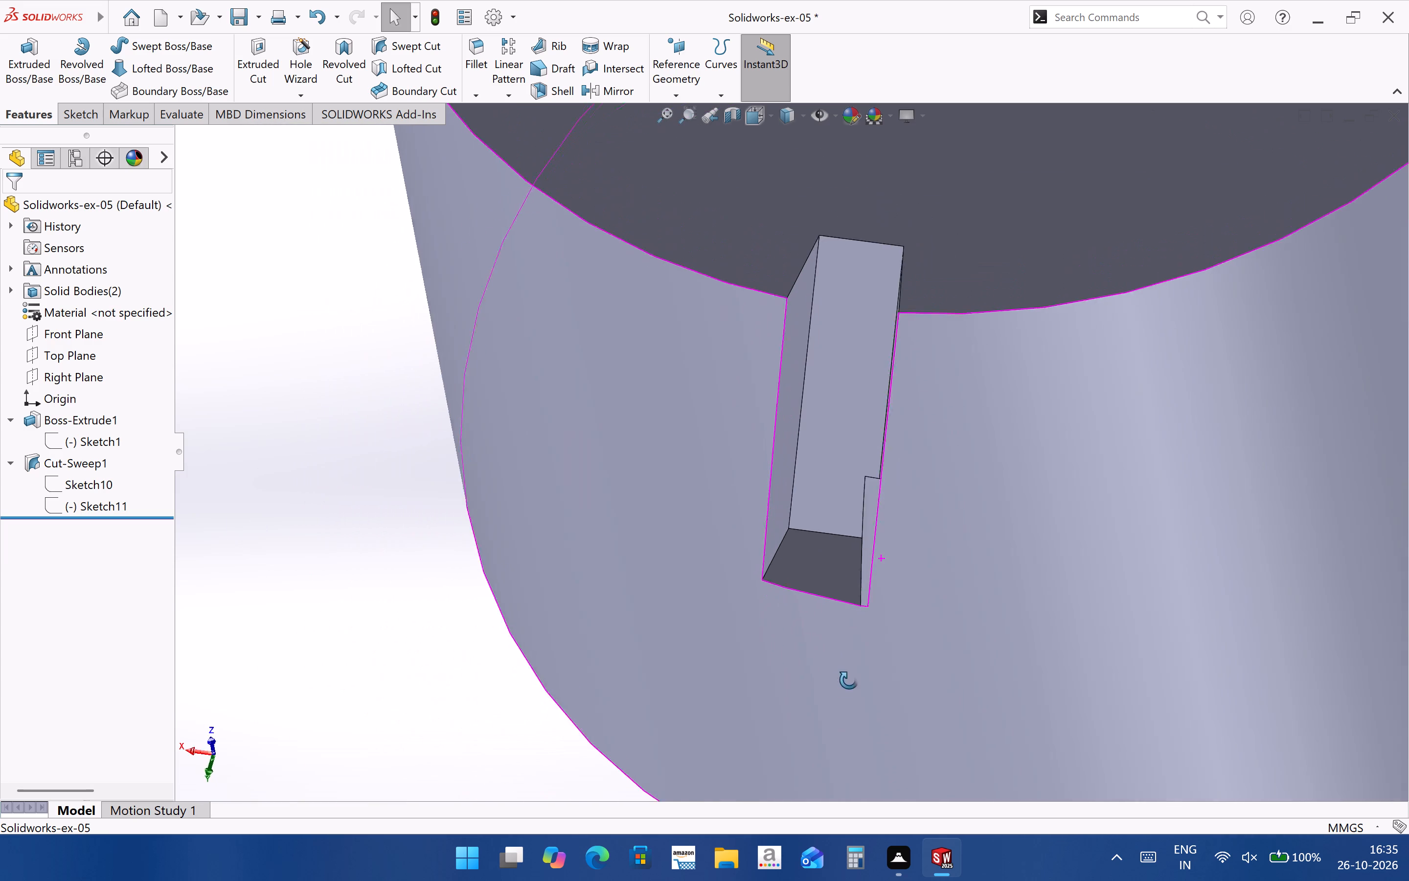
middle_drag(849, 680, 979, 480)
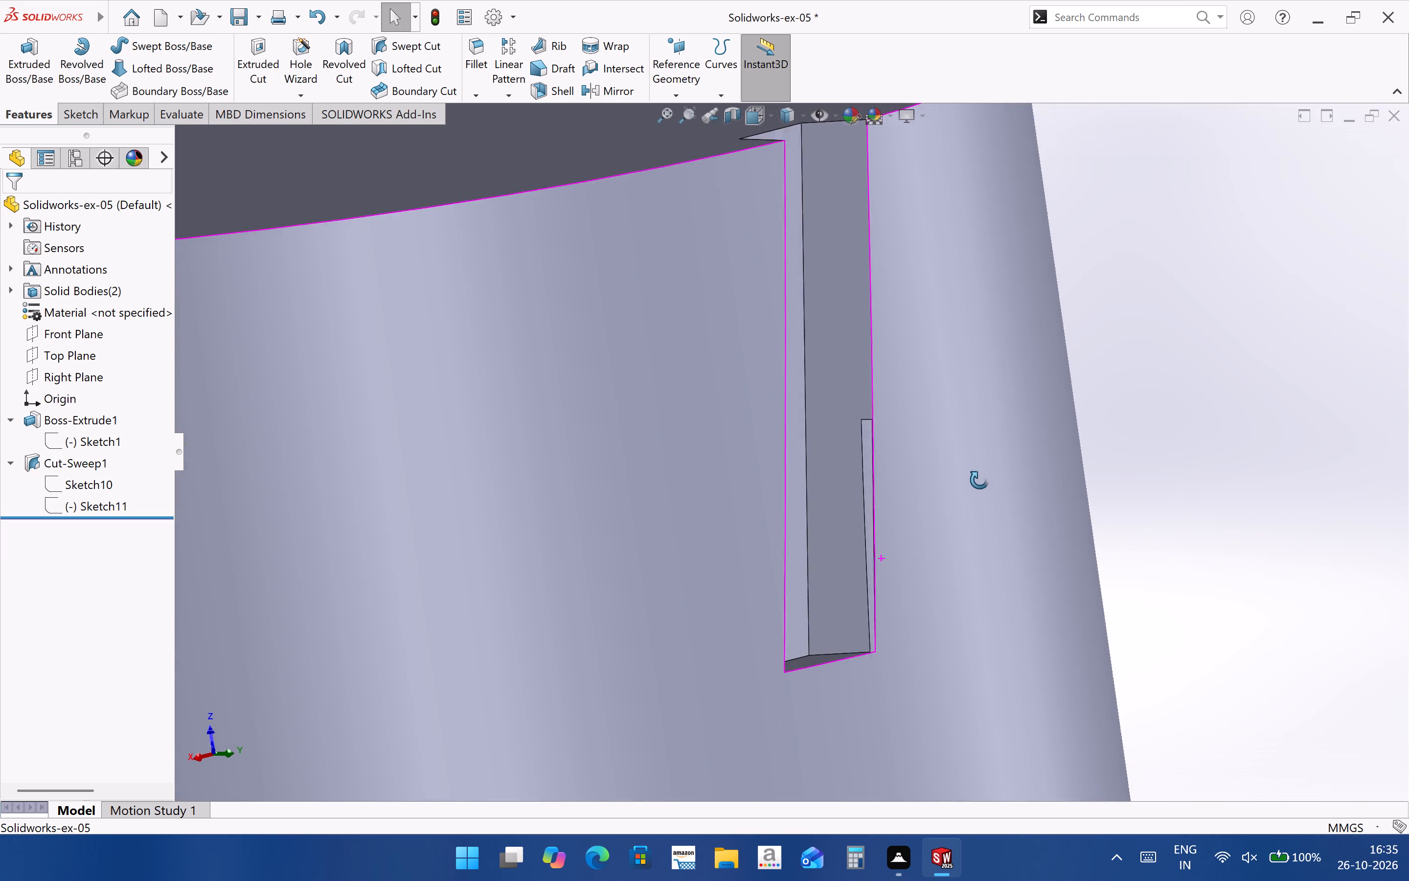
middle_drag(979, 480, 882, 468)
Inspect the thin leftover sliver face along the notch's side wall near its inner end, close up and from several angles.
click(862, 467)
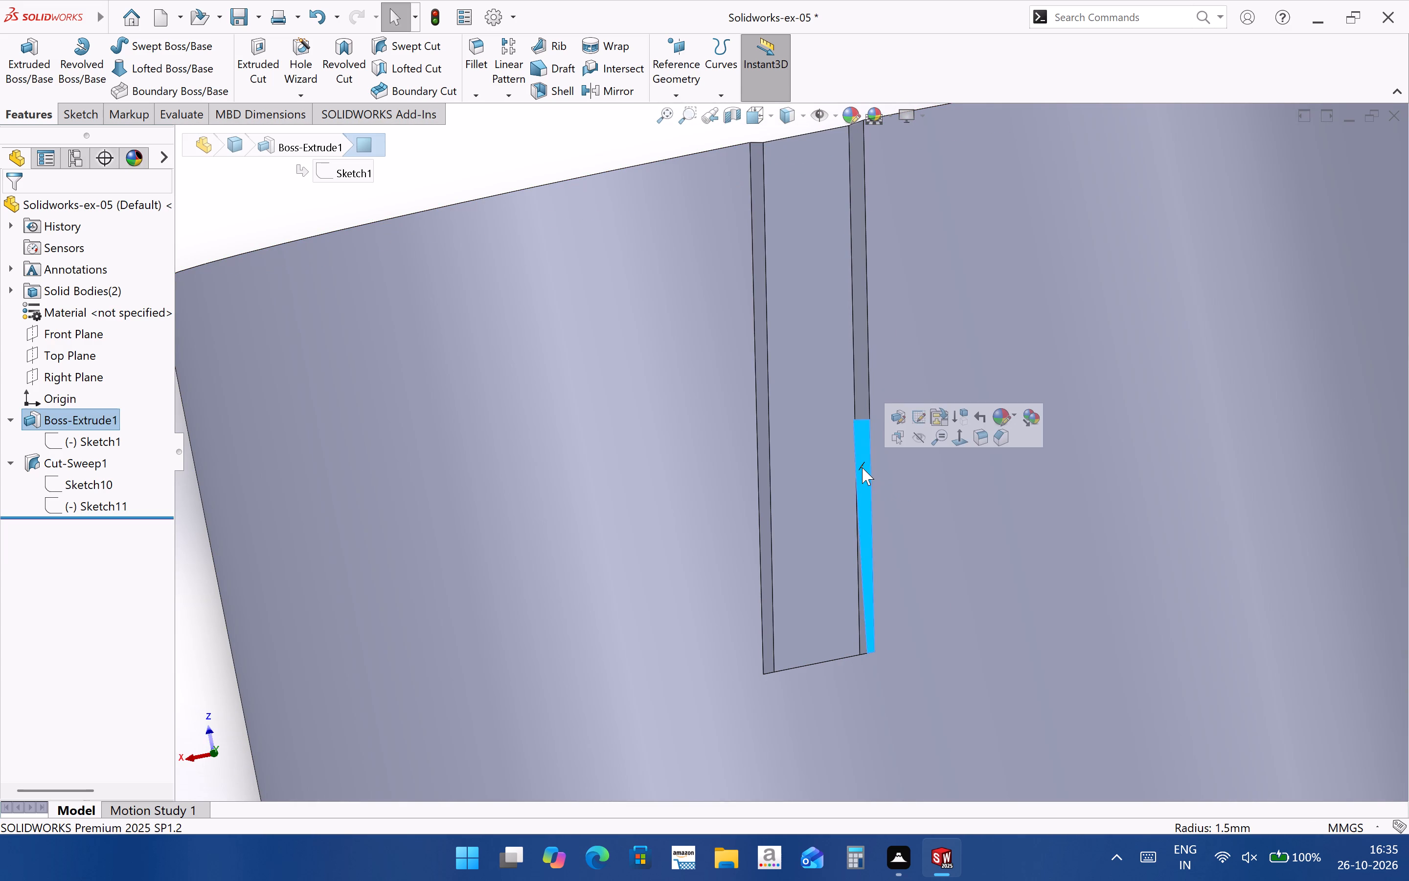
middle_drag(925, 526, 948, 568)
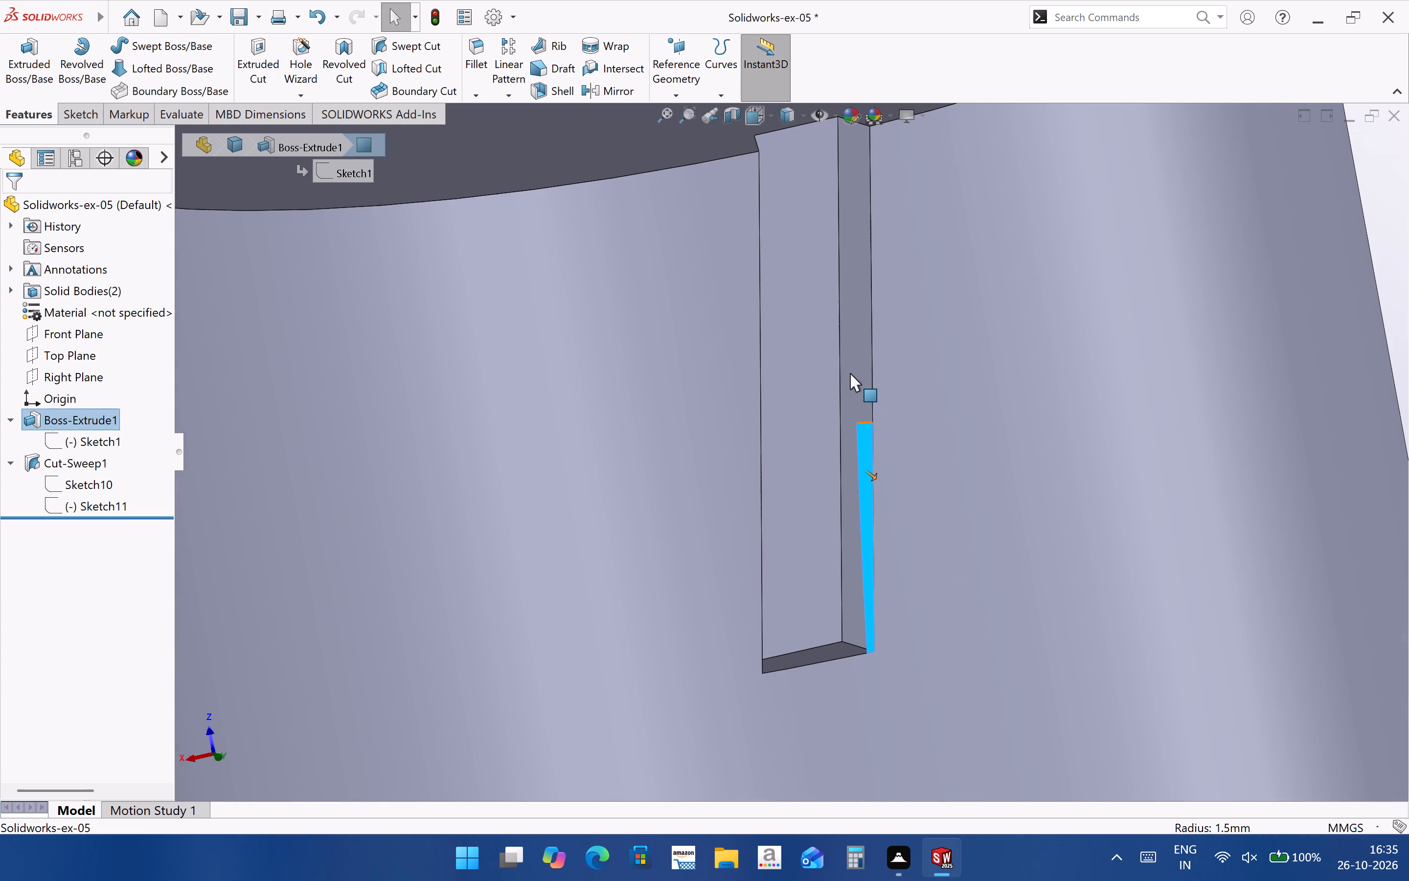
scroll(964, 557, up, 3)
middle_drag(902, 531, 907, 624)
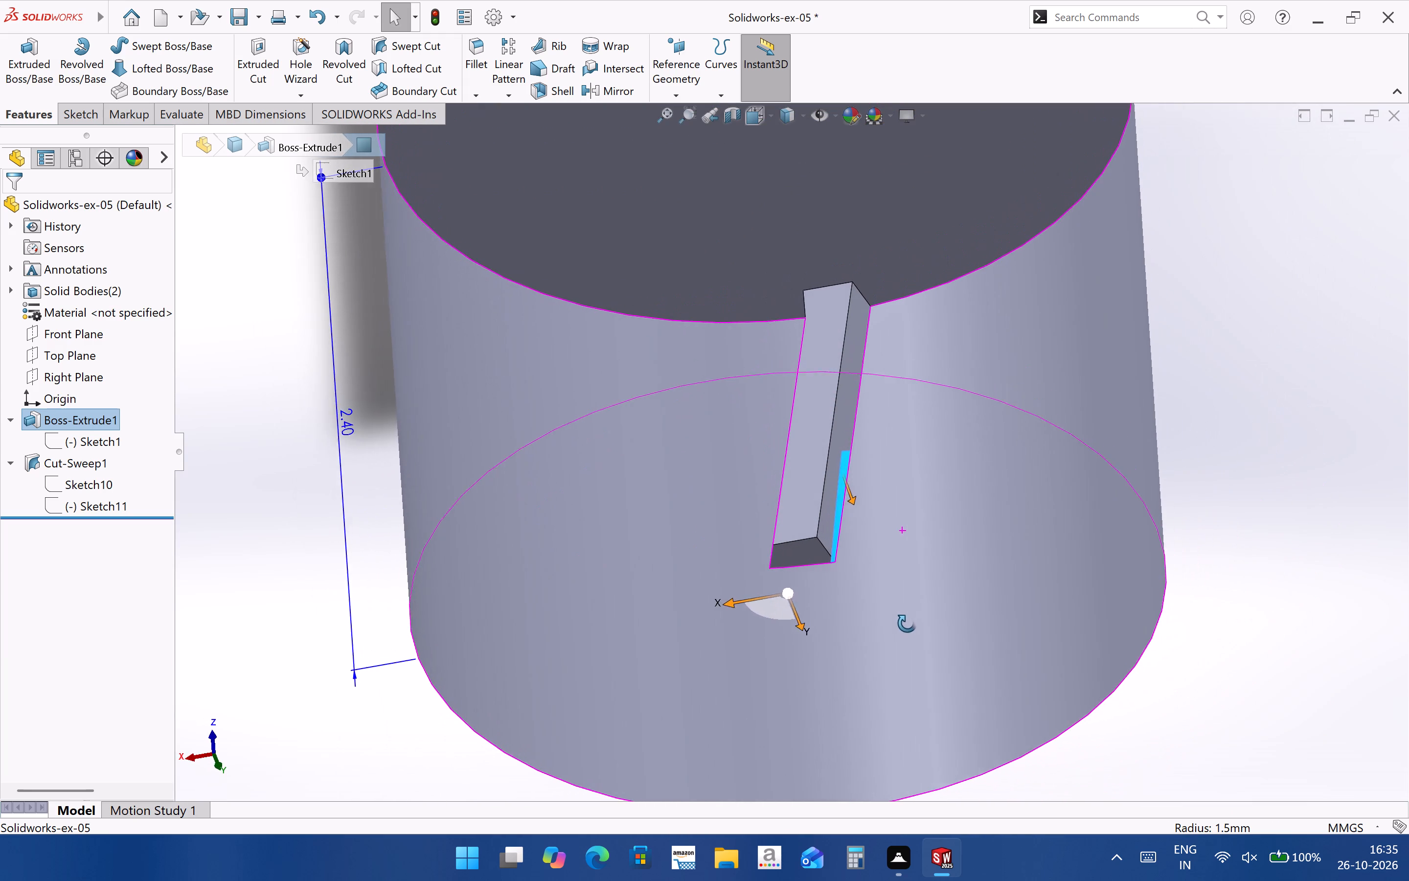
middle_drag(907, 624, 893, 675)
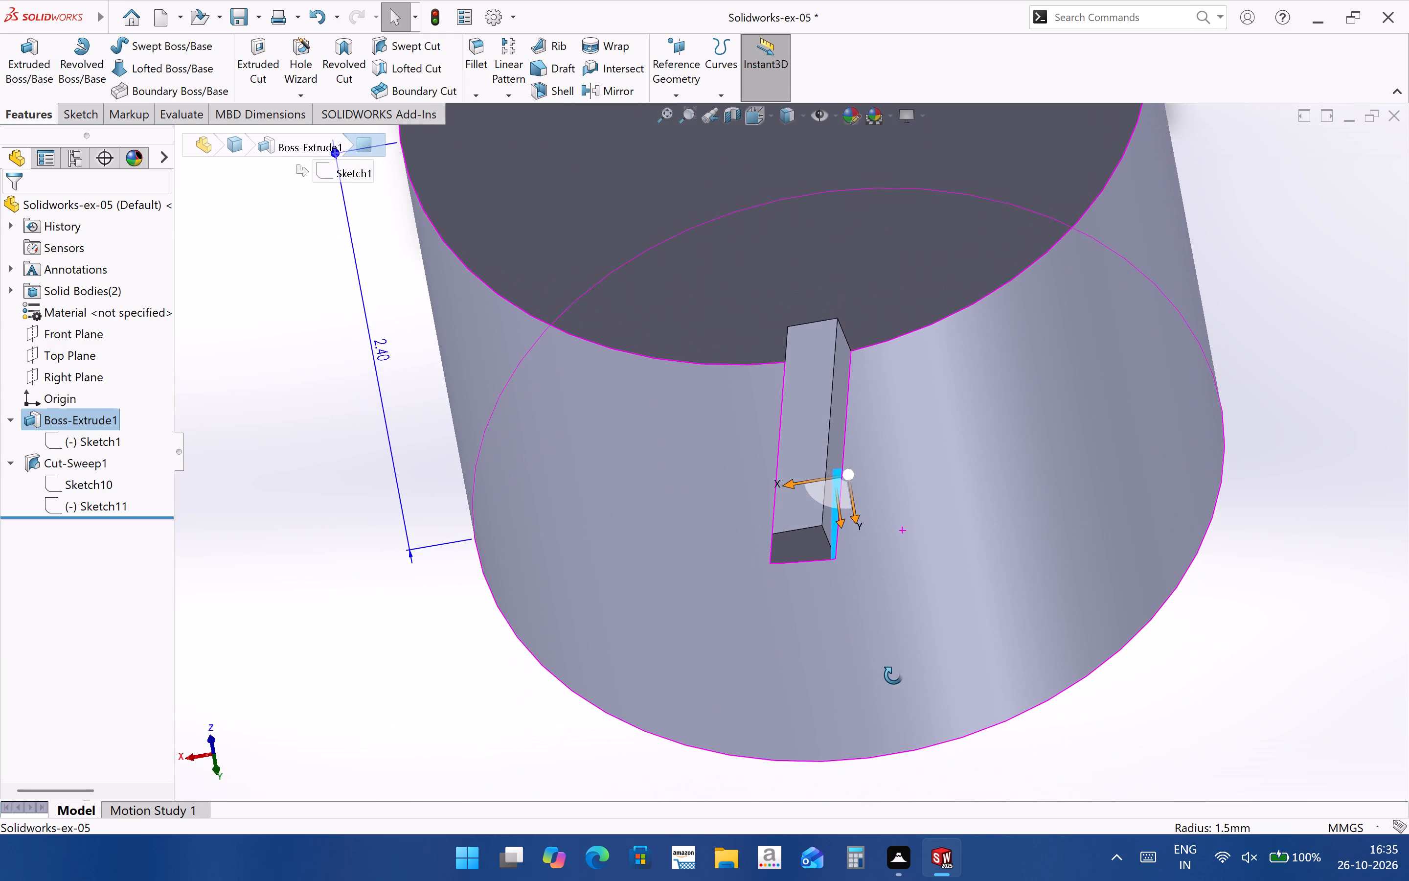
middle_drag(893, 675, 888, 837)
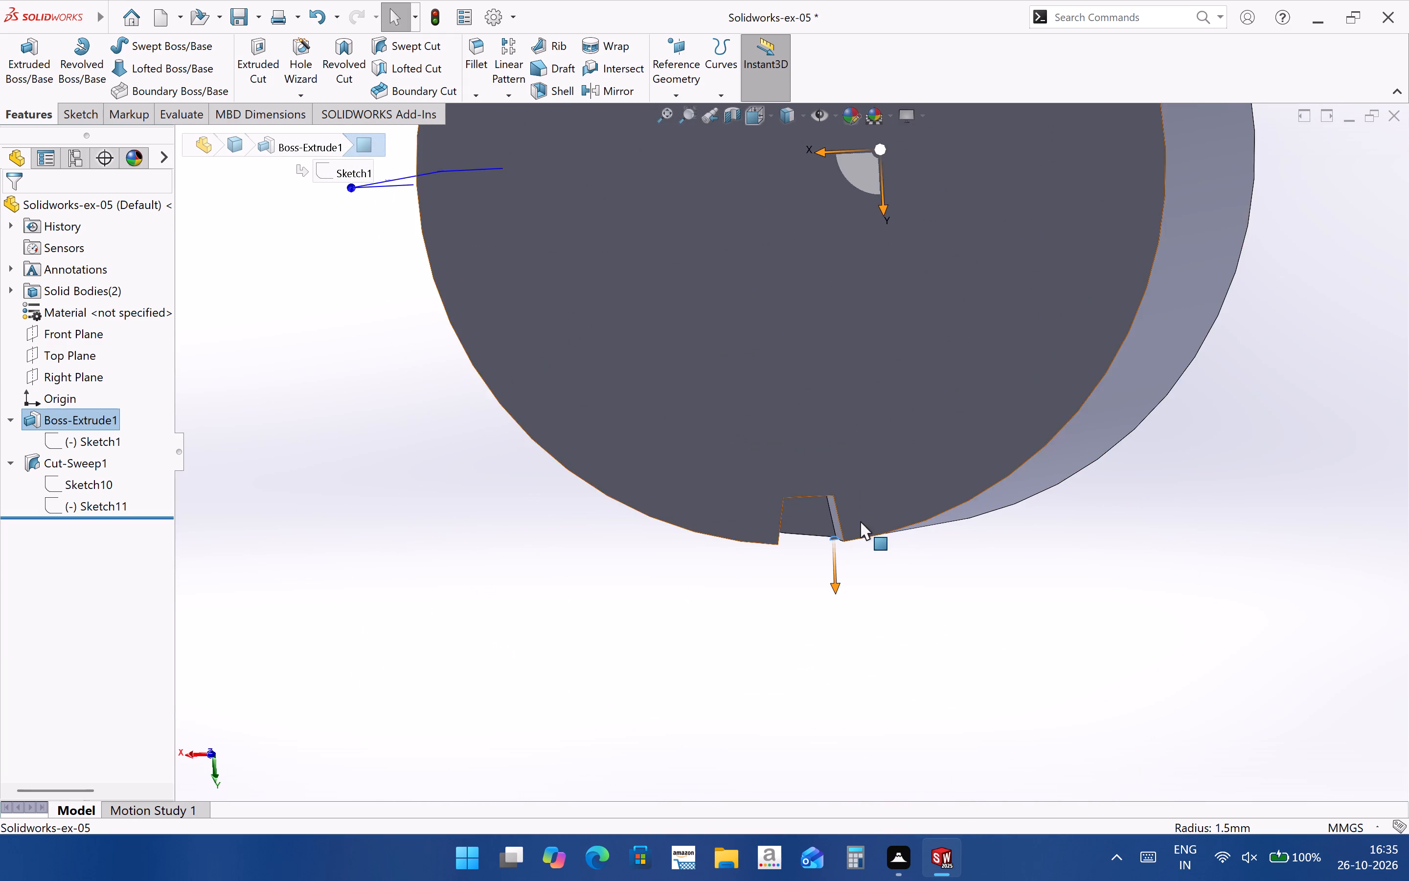
scroll(860, 521, down, 2)
middle_drag(848, 497, 872, 337)
scroll(889, 430, up, 6)
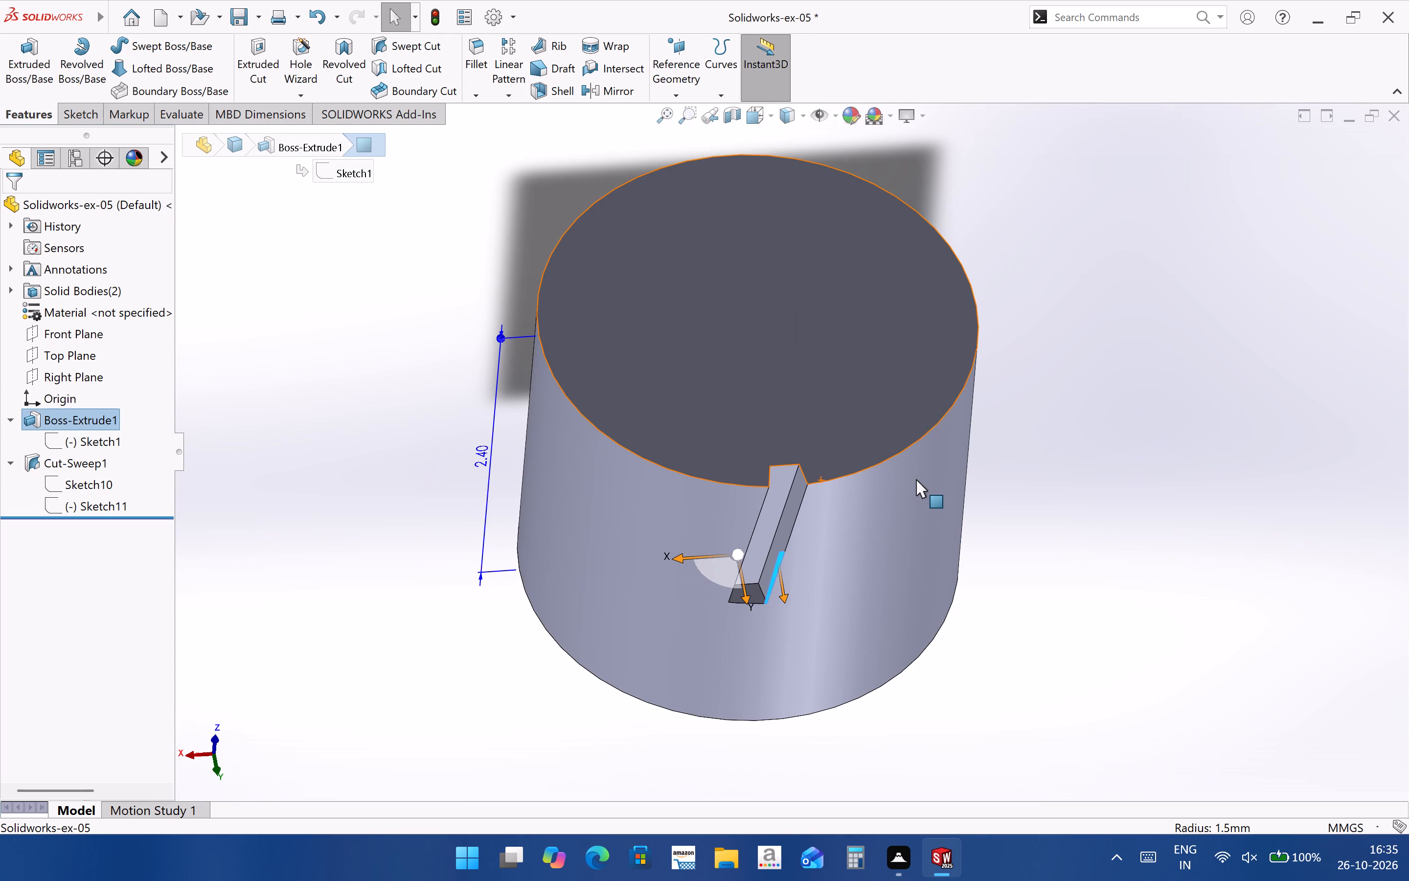
click(1117, 460)
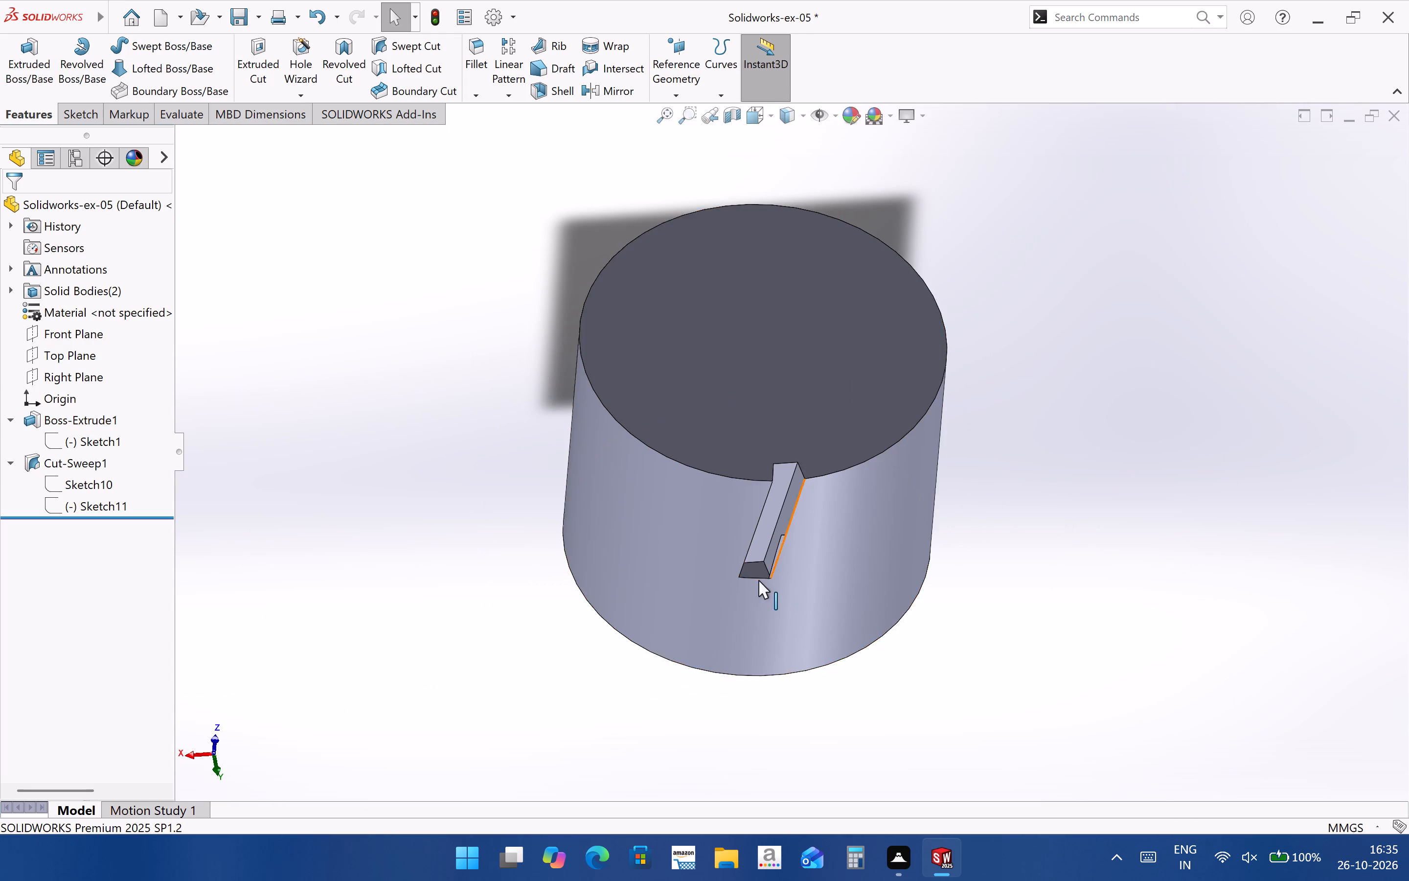
scroll(756, 580, down, 3)
scroll(818, 473, down, 7)
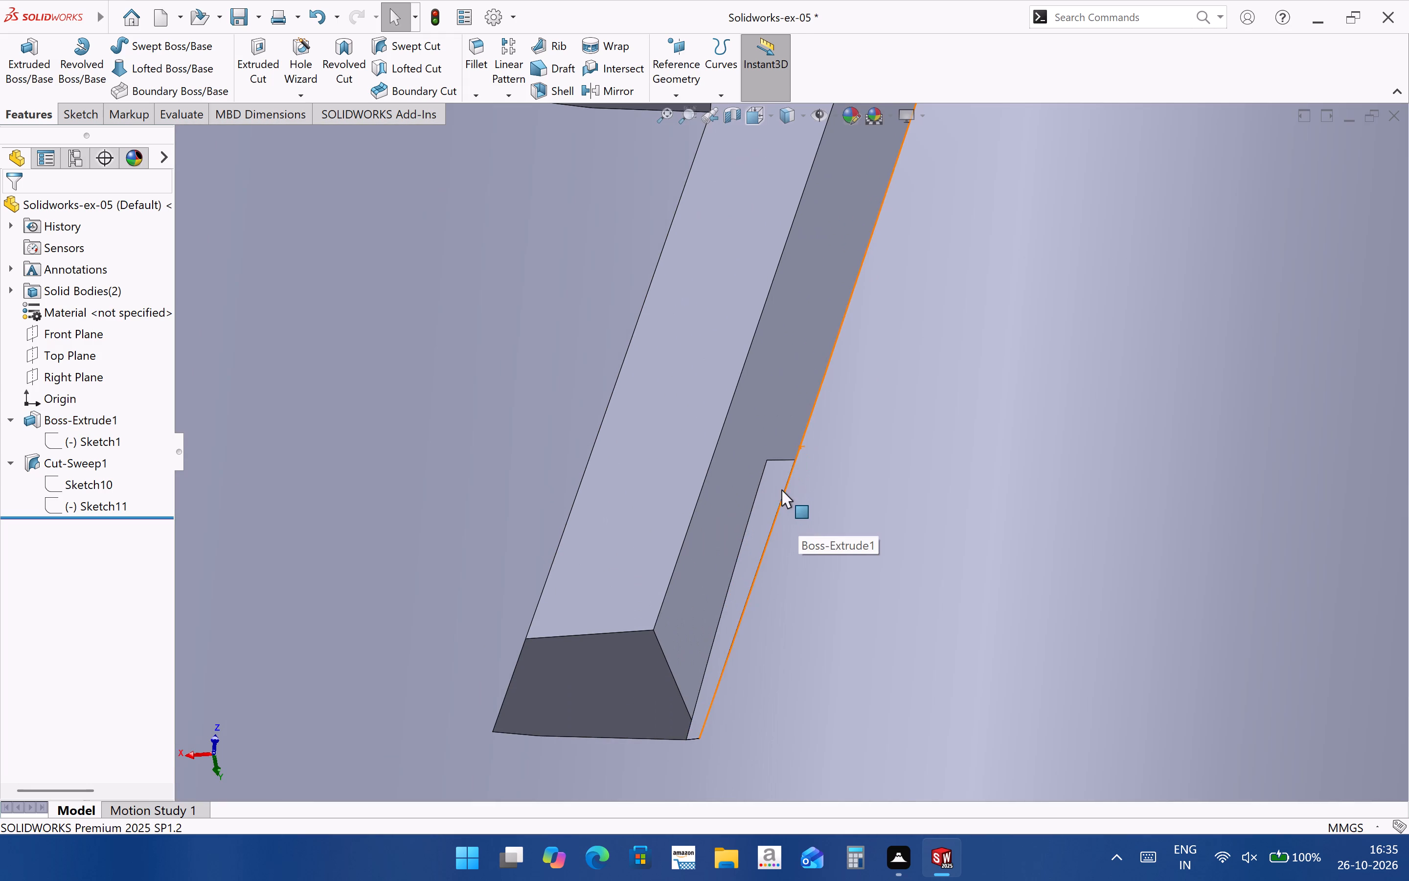
click(777, 486)
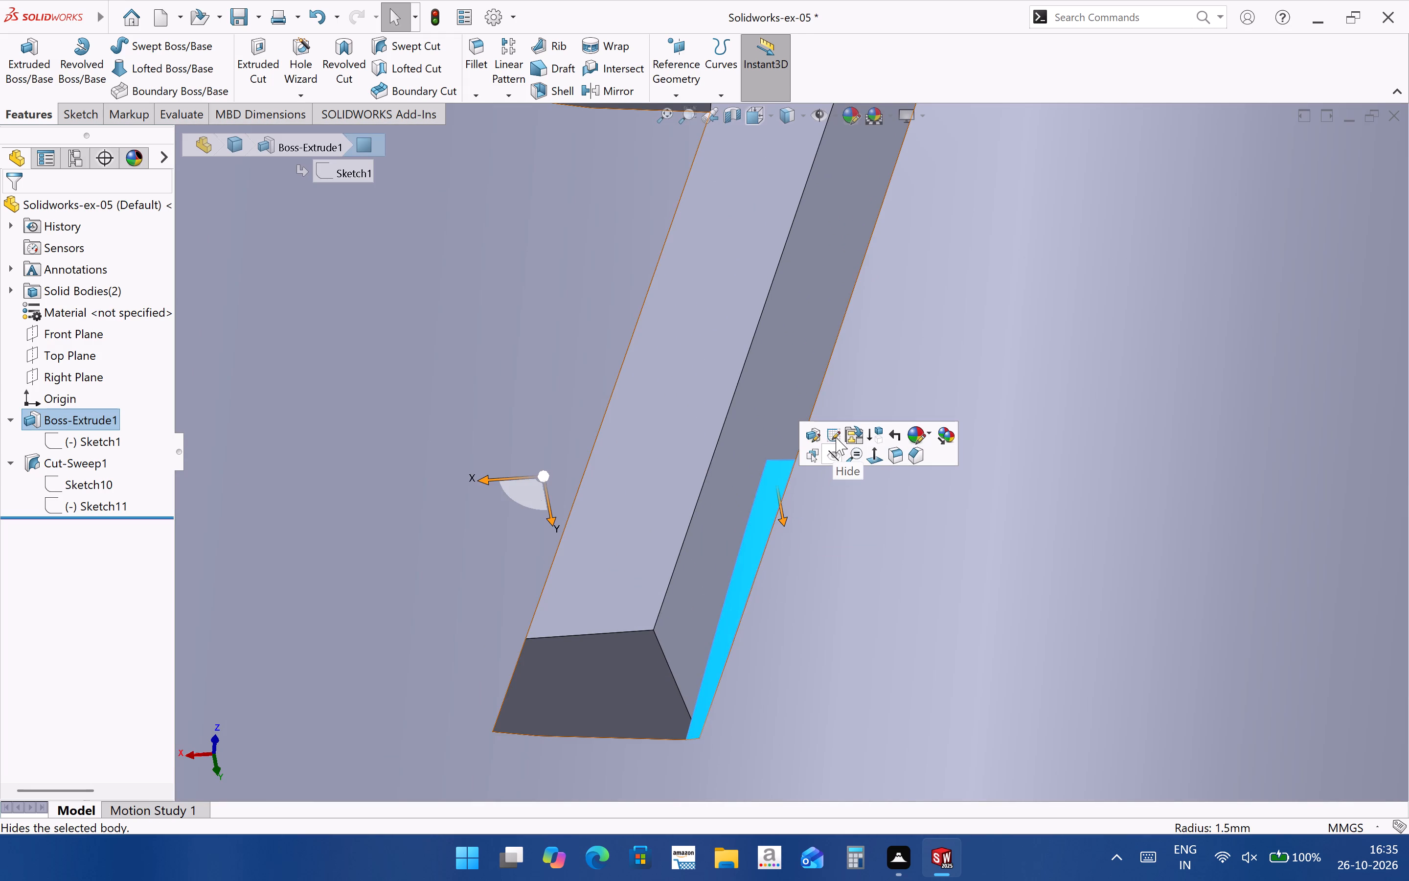
click(762, 535)
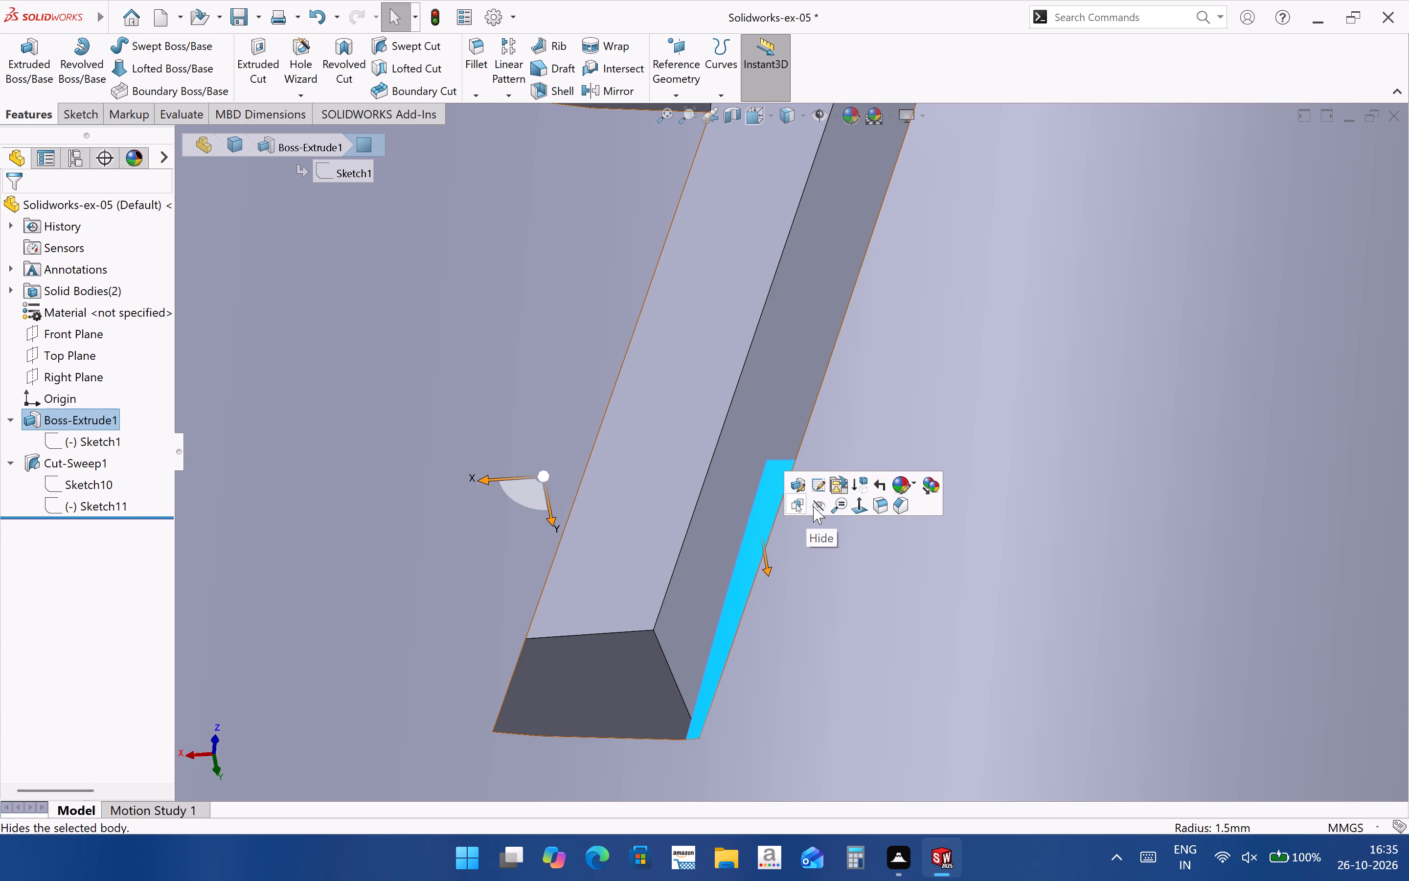
scroll(856, 434, up, 8)
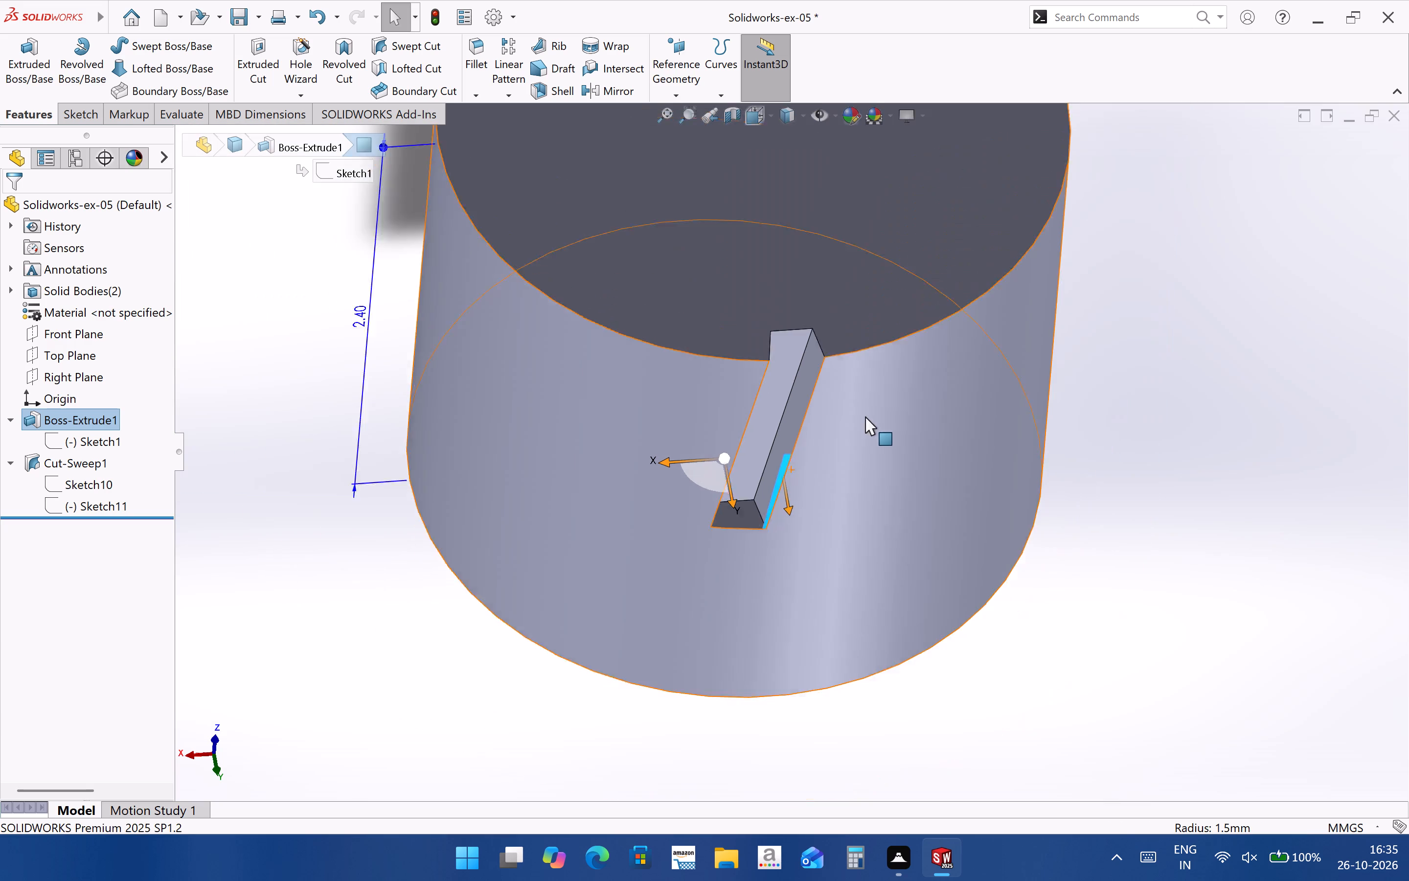
scroll(865, 417, up, 1)
click(1114, 639)
scroll(694, 406, down, 9)
Open the cylinder's base sketch Sketch1 from the sliver face, view it at an angle, and exit the sketch.
click(833, 479)
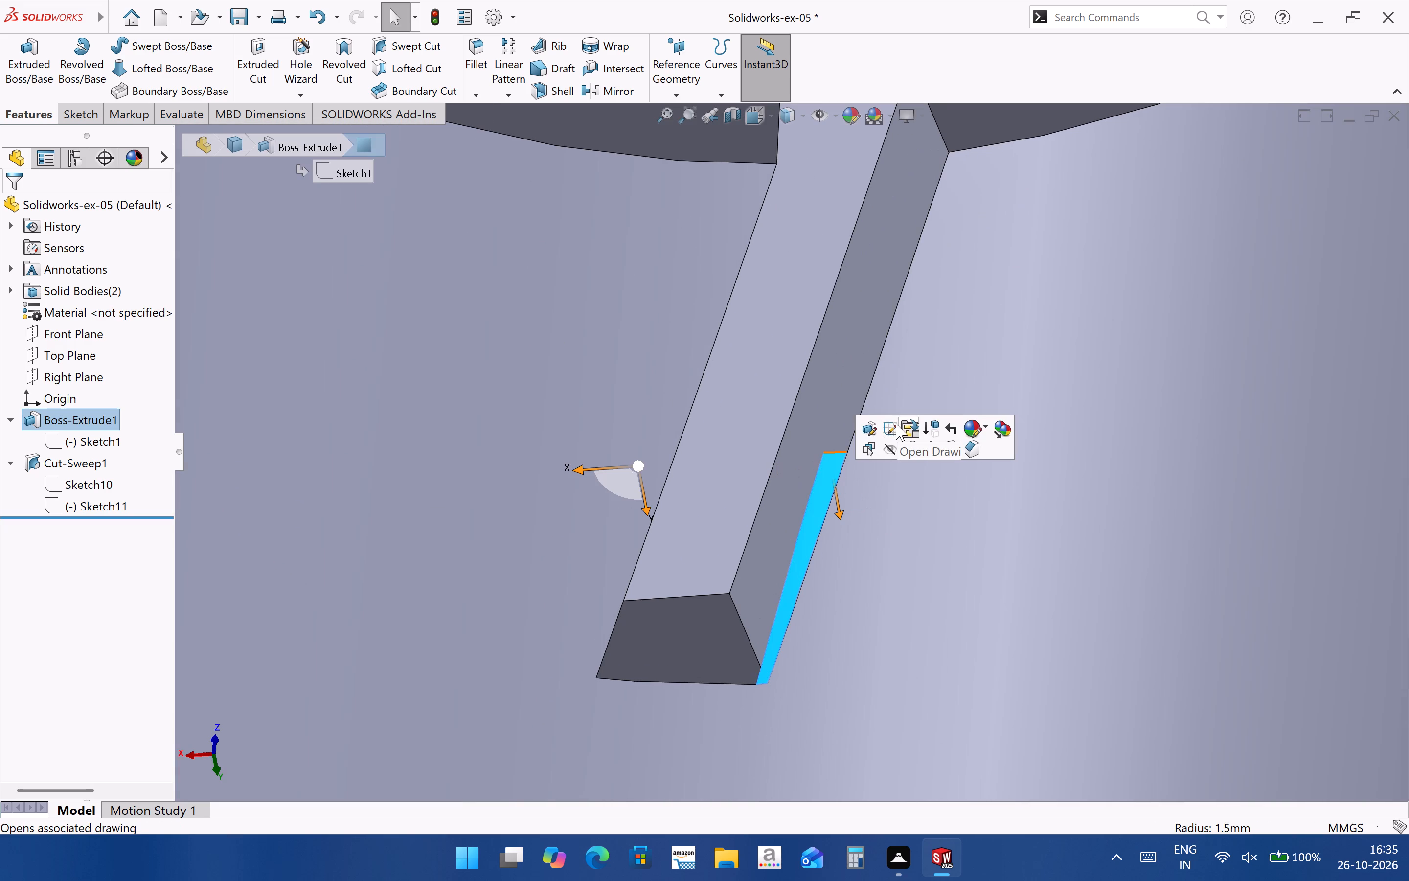
click(886, 434)
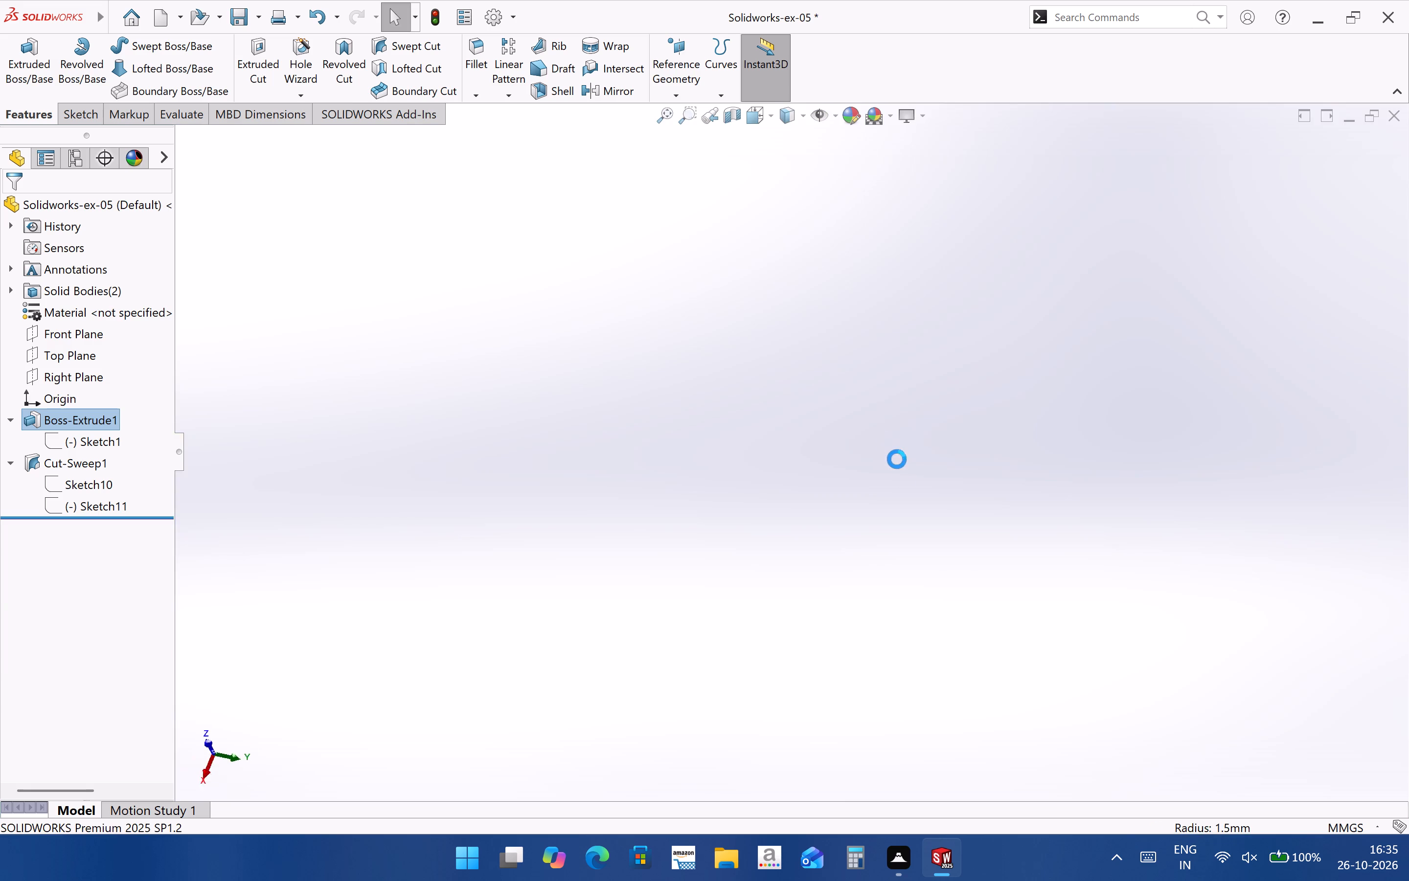
scroll(898, 537, up, 3)
middle_drag(892, 536, 636, 636)
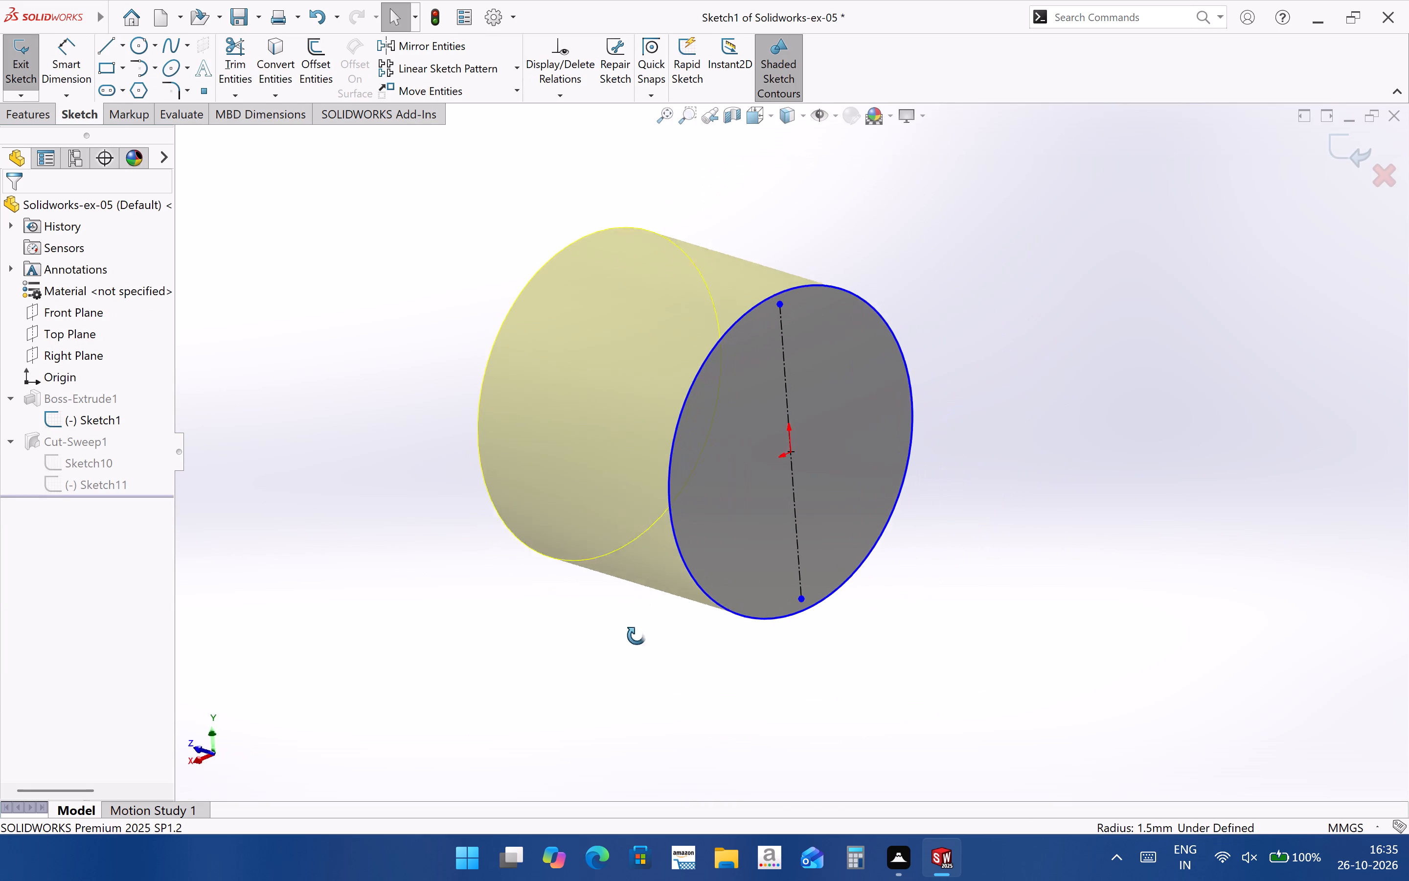
middle_drag(636, 636, 640, 640)
click(1347, 153)
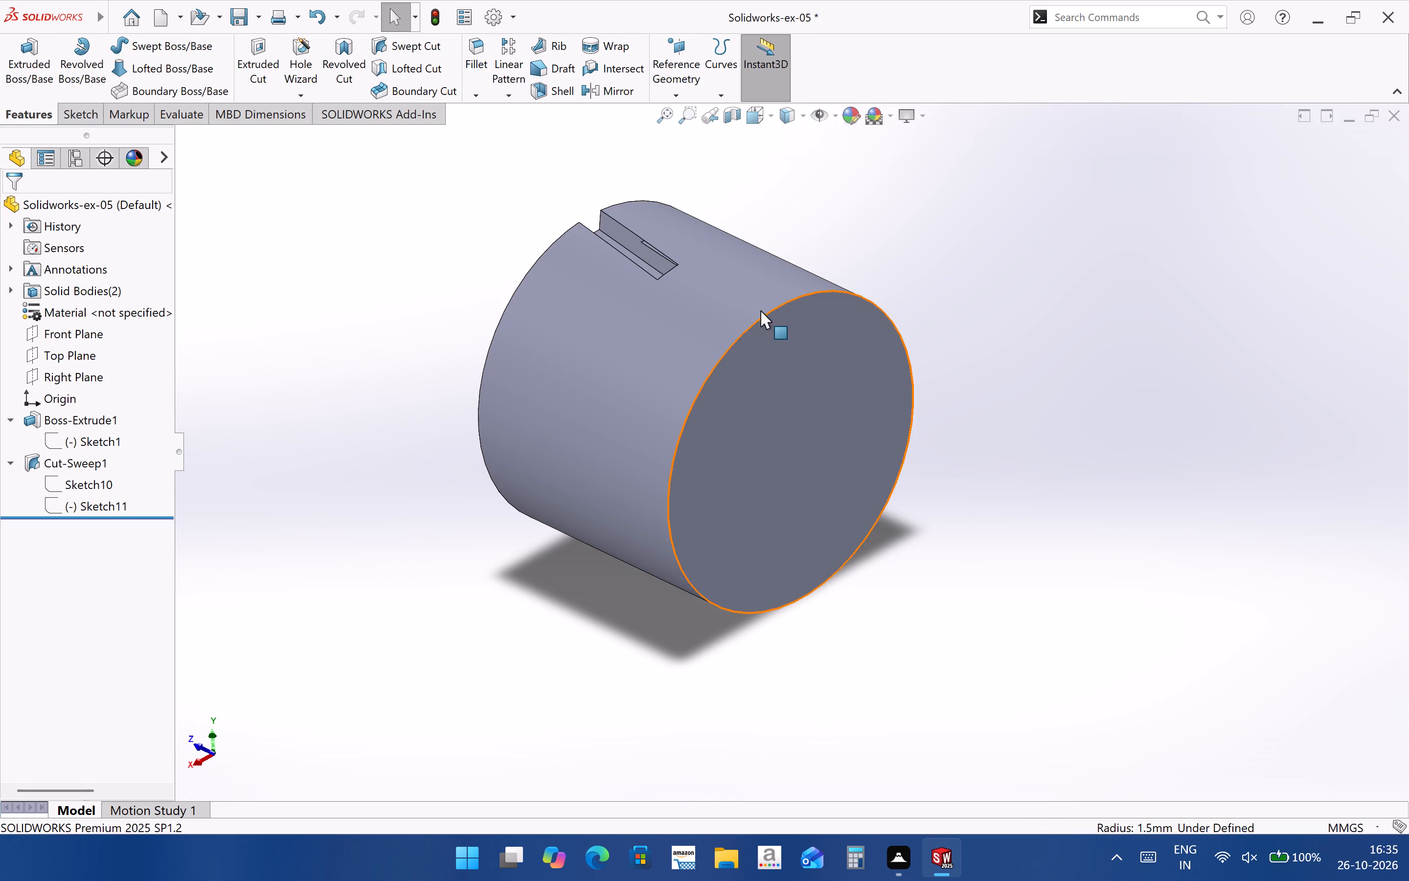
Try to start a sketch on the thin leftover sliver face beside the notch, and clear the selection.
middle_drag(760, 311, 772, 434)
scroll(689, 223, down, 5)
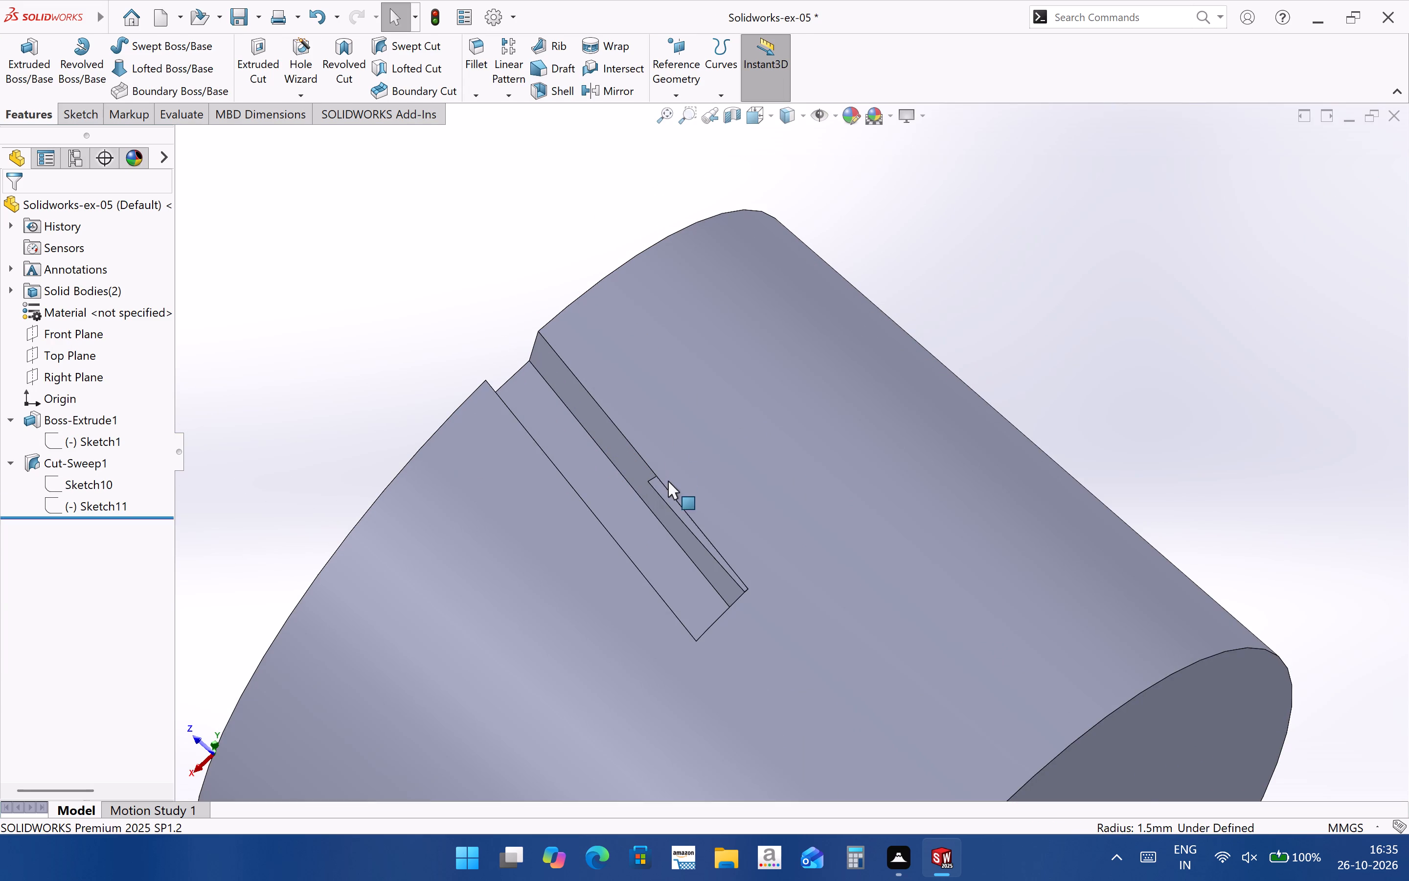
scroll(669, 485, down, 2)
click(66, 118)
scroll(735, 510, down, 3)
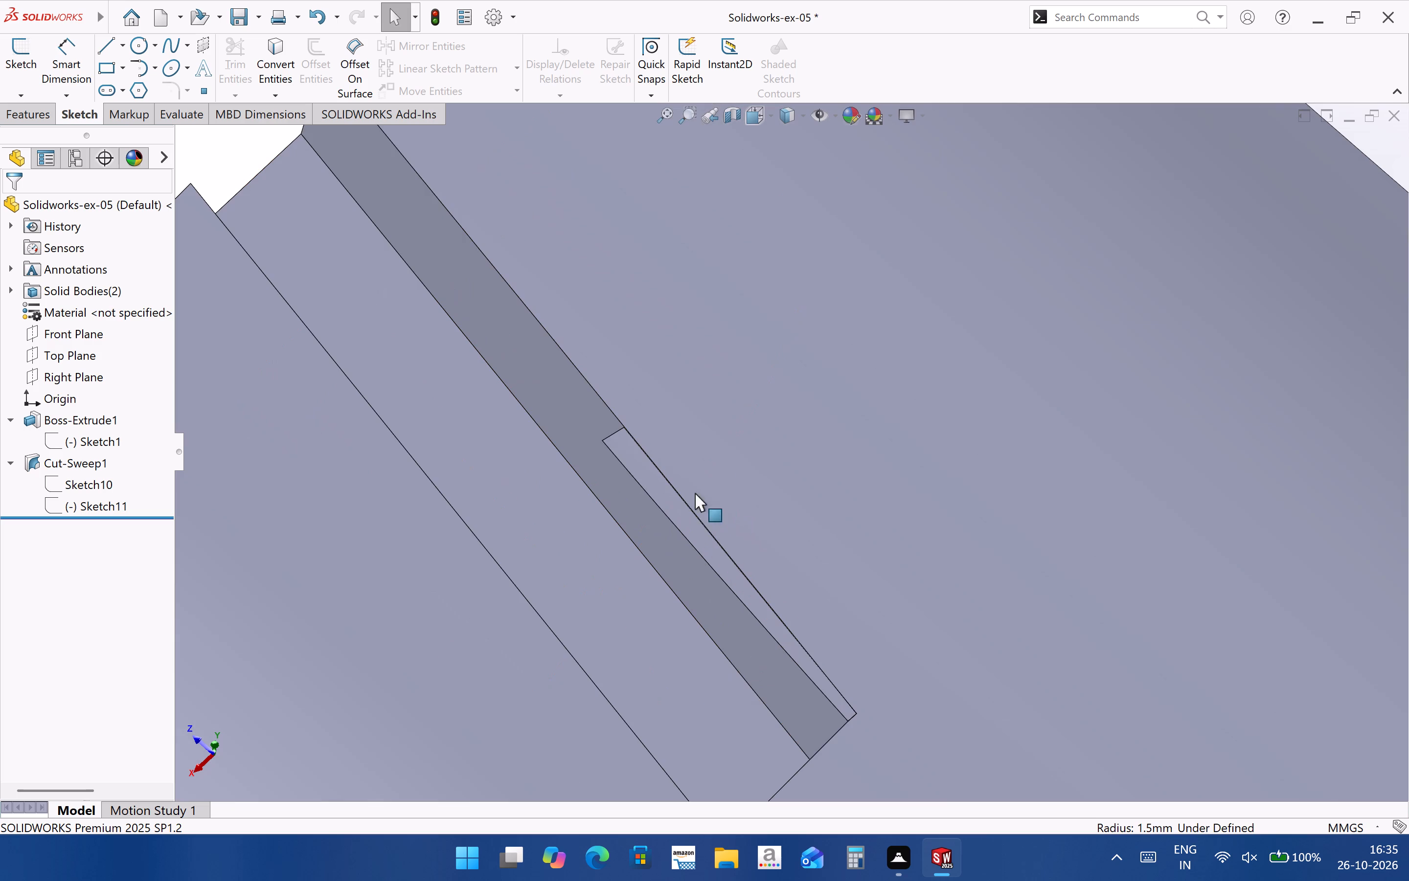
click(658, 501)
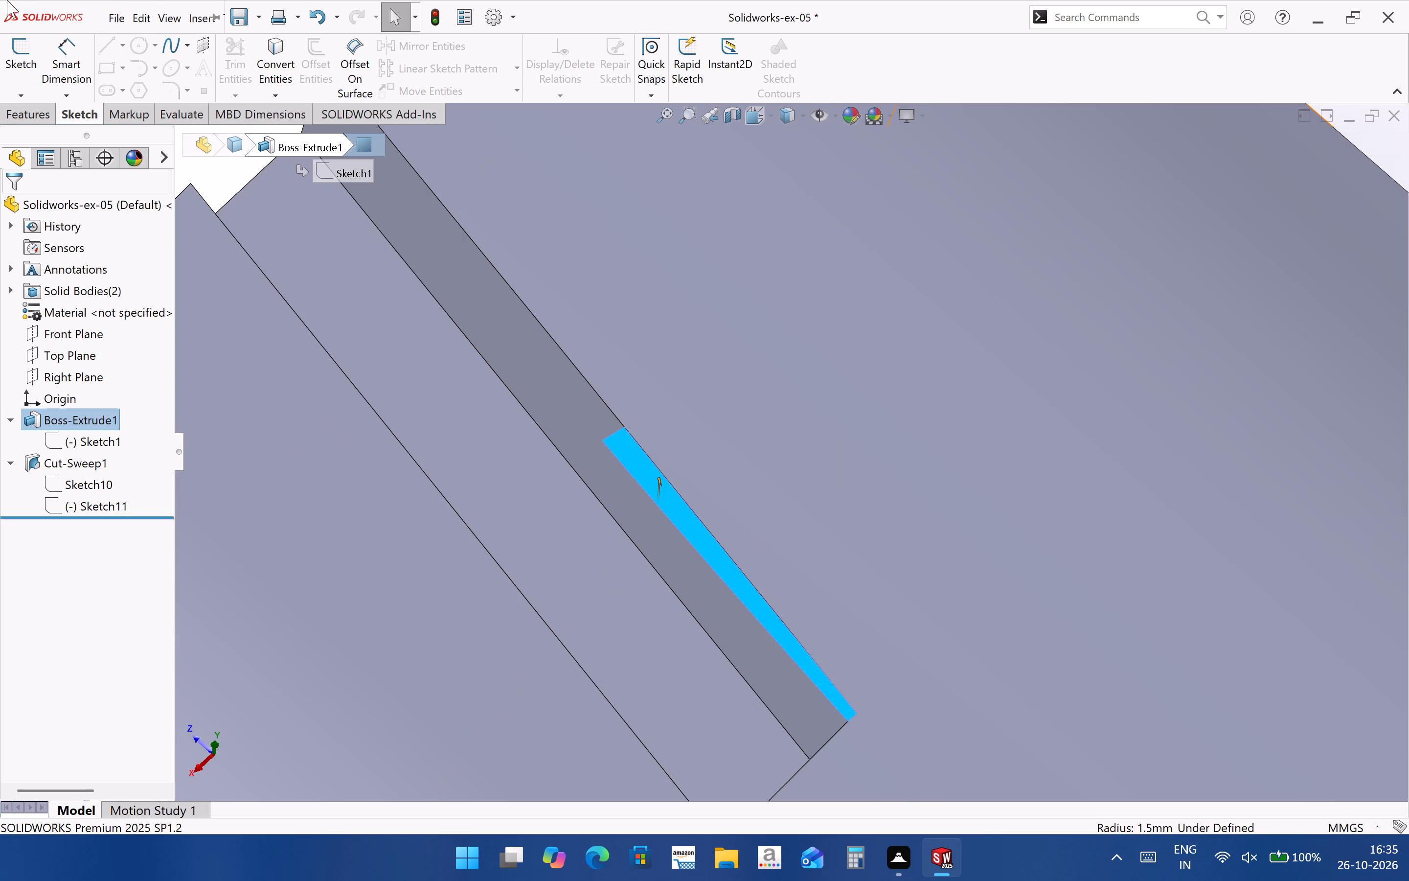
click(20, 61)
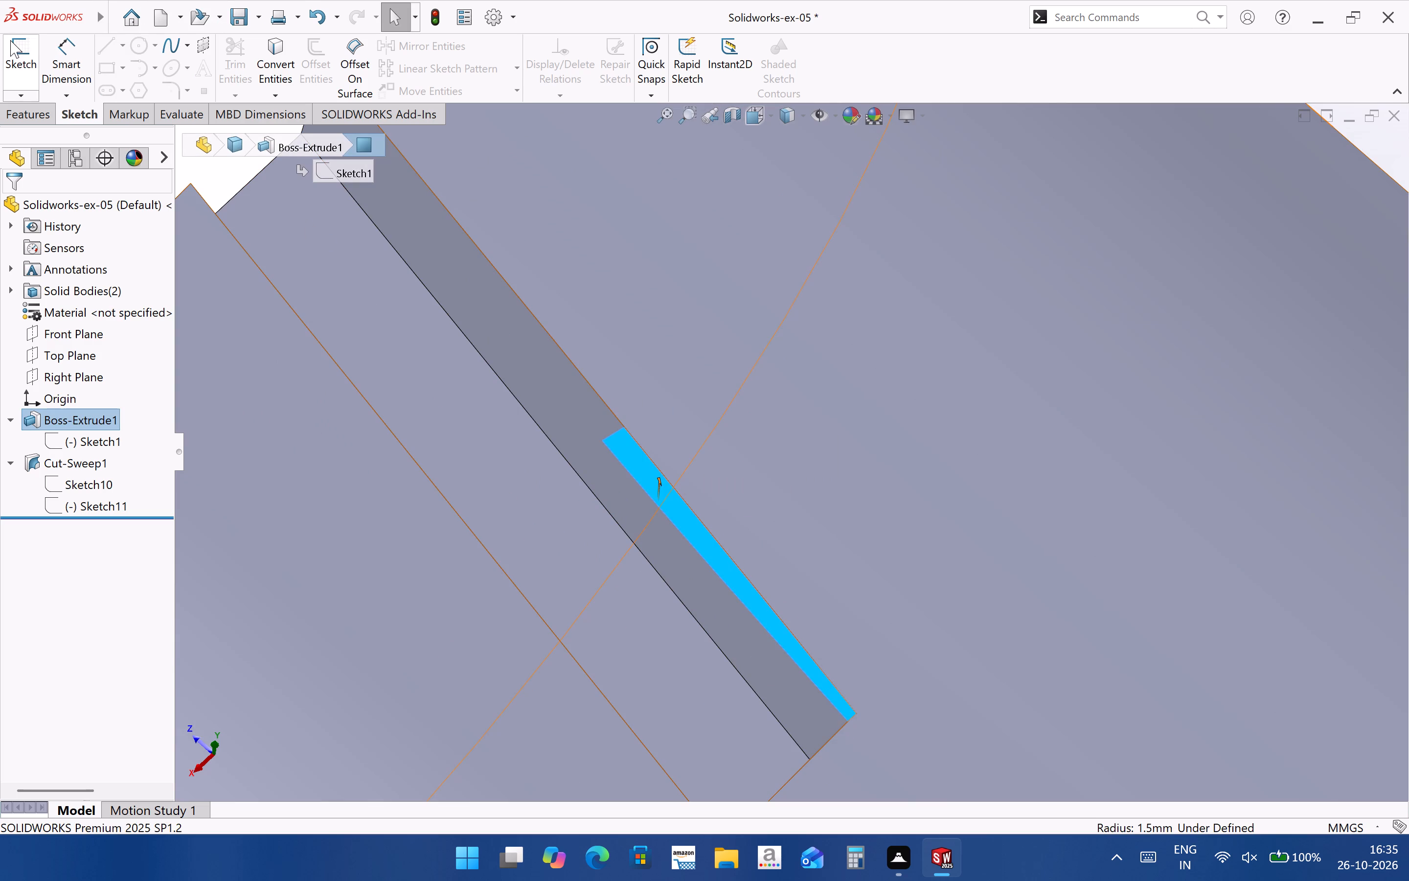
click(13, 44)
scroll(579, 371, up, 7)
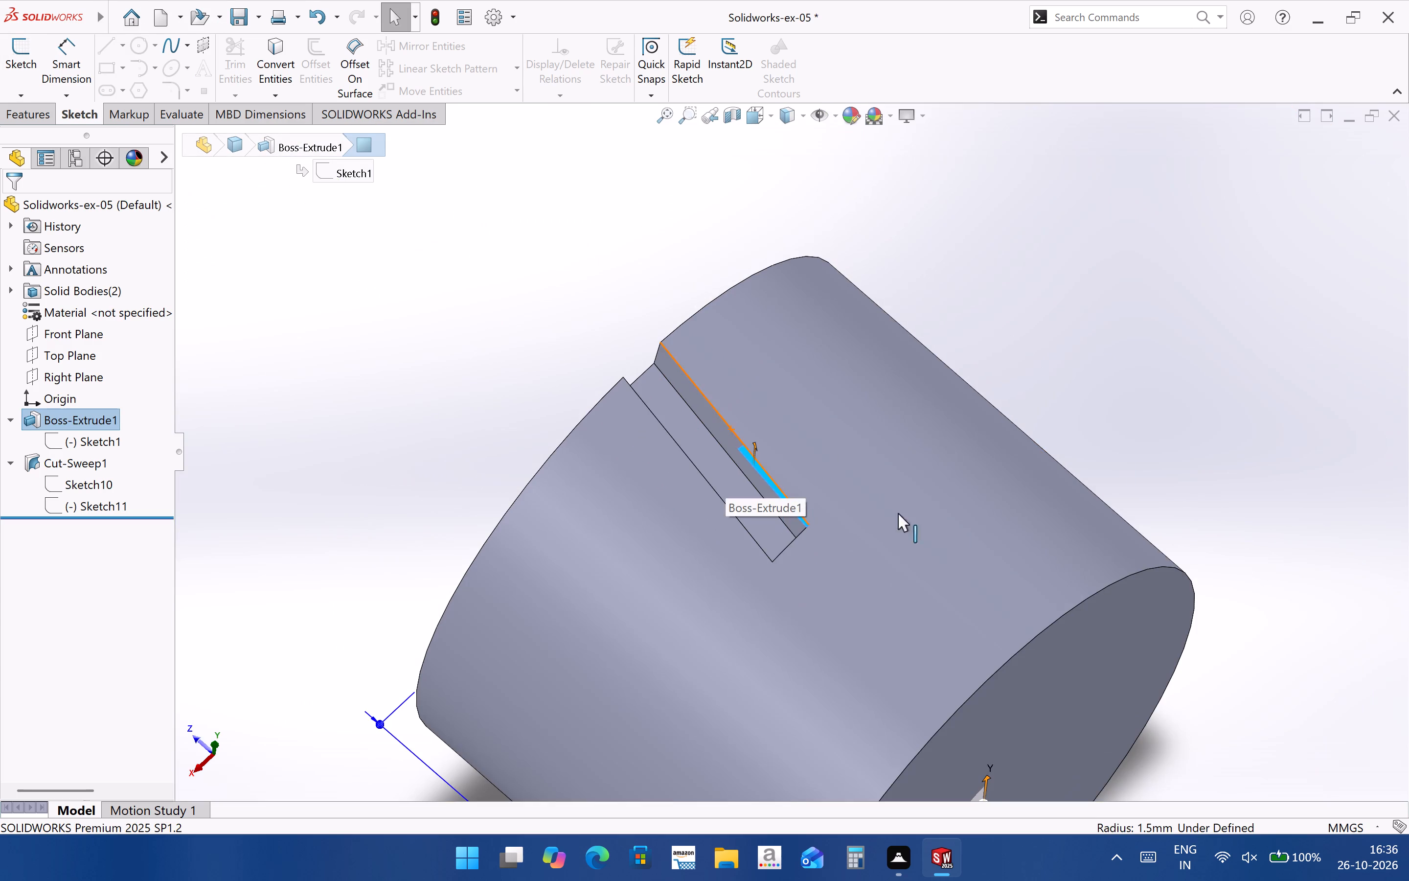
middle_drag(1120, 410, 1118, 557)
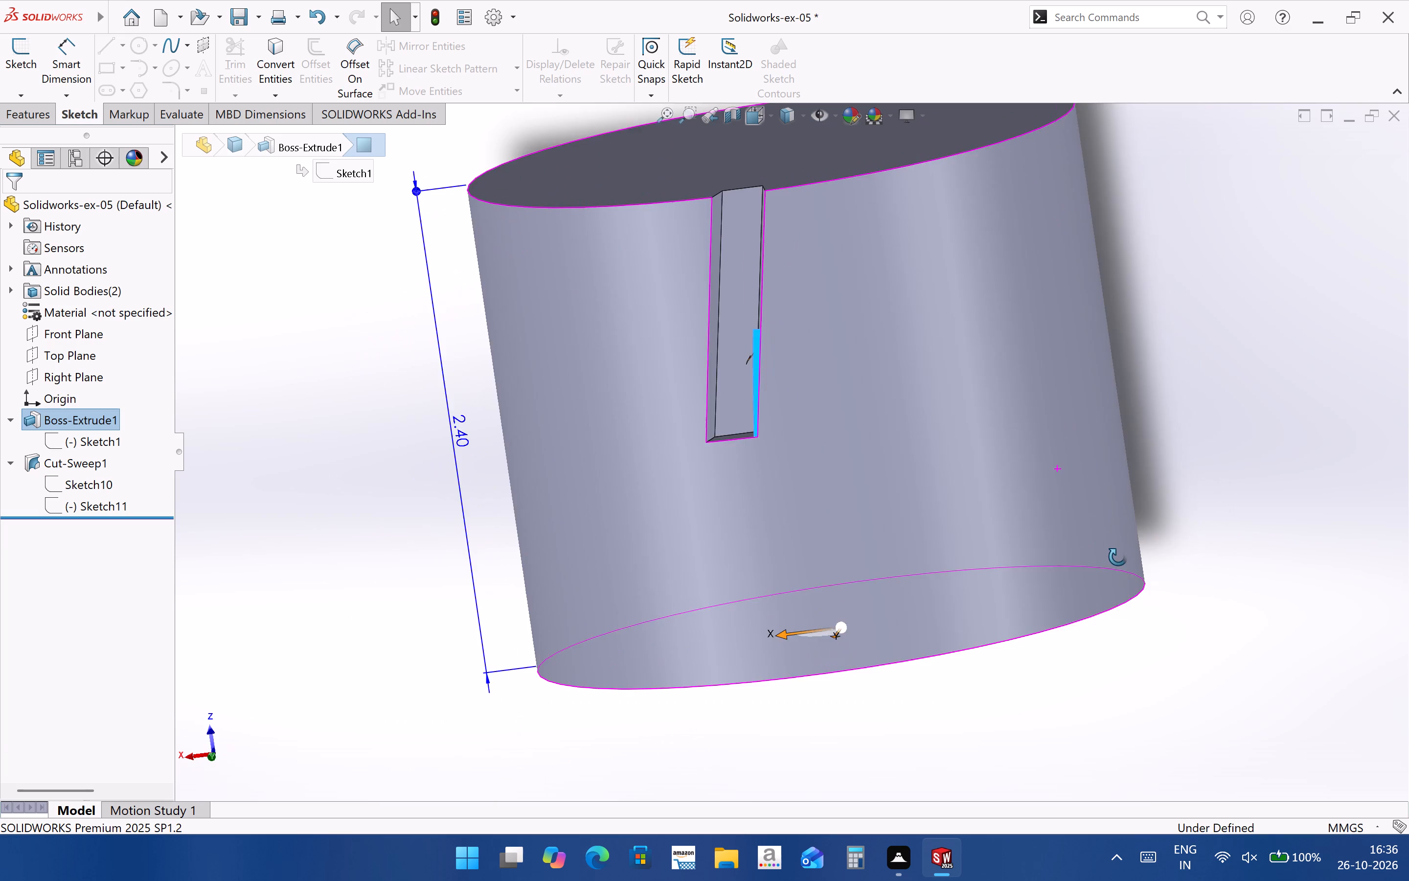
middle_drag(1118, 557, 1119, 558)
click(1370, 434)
Sketch a closed four-sided outline about 0.59 mm long and 0.11 mm wide on the notch floor, covering the sliver from the notch's inner corner.
click(773, 266)
click(822, 234)
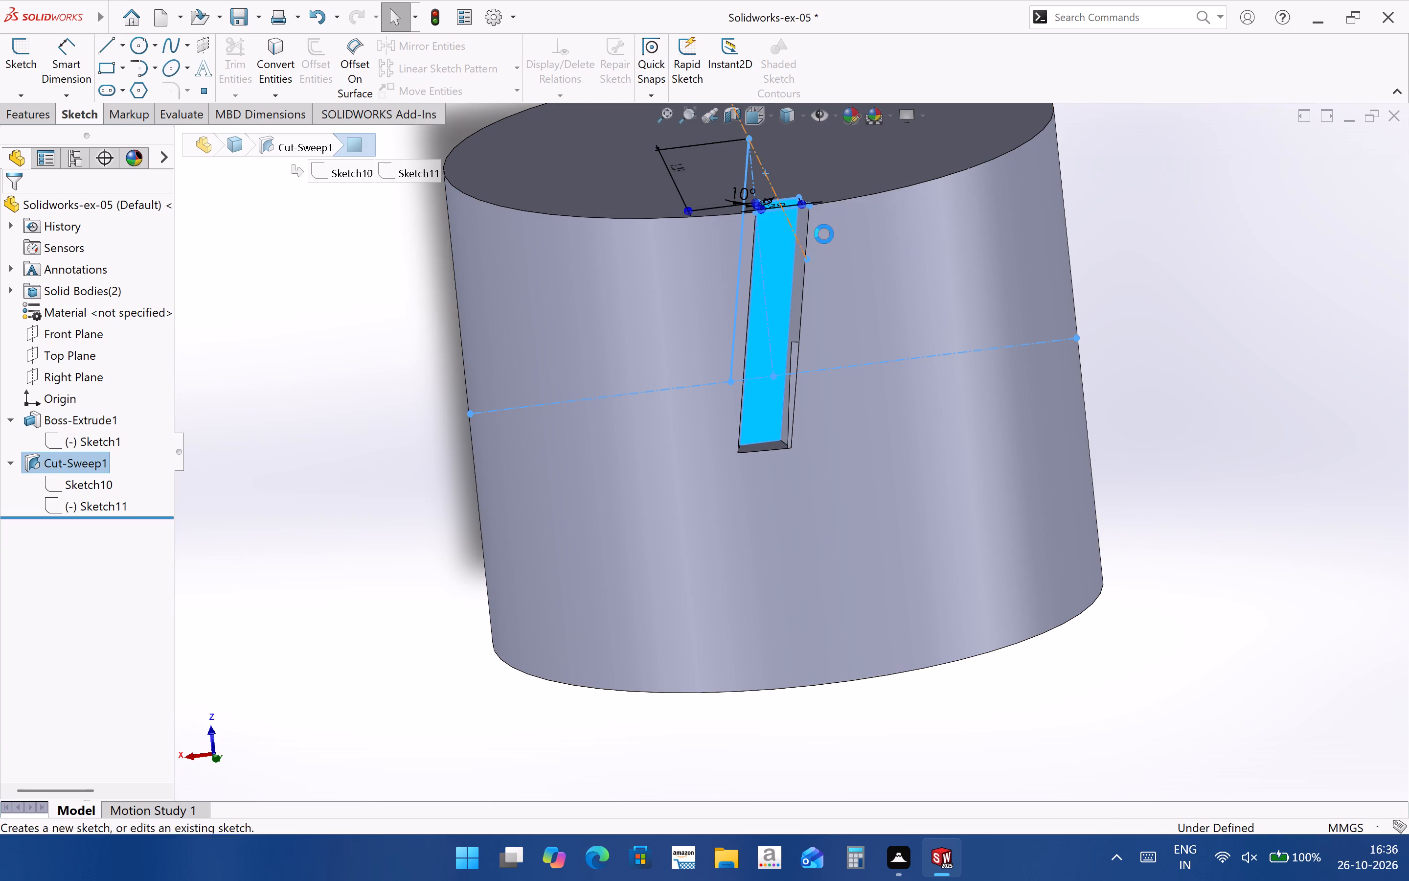
scroll(858, 399, up, 2)
scroll(778, 560, down, 4)
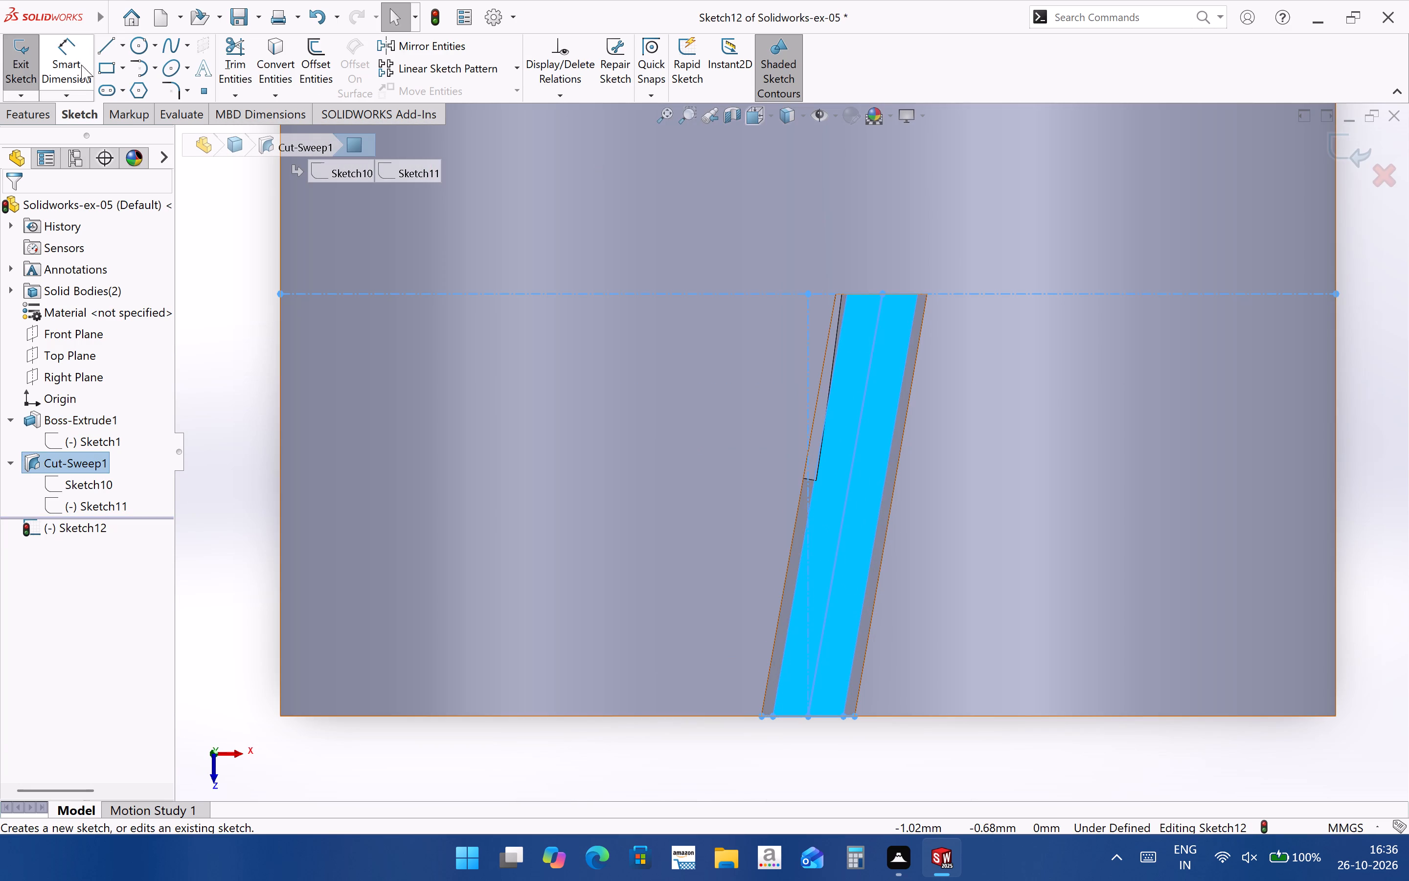
click(110, 43)
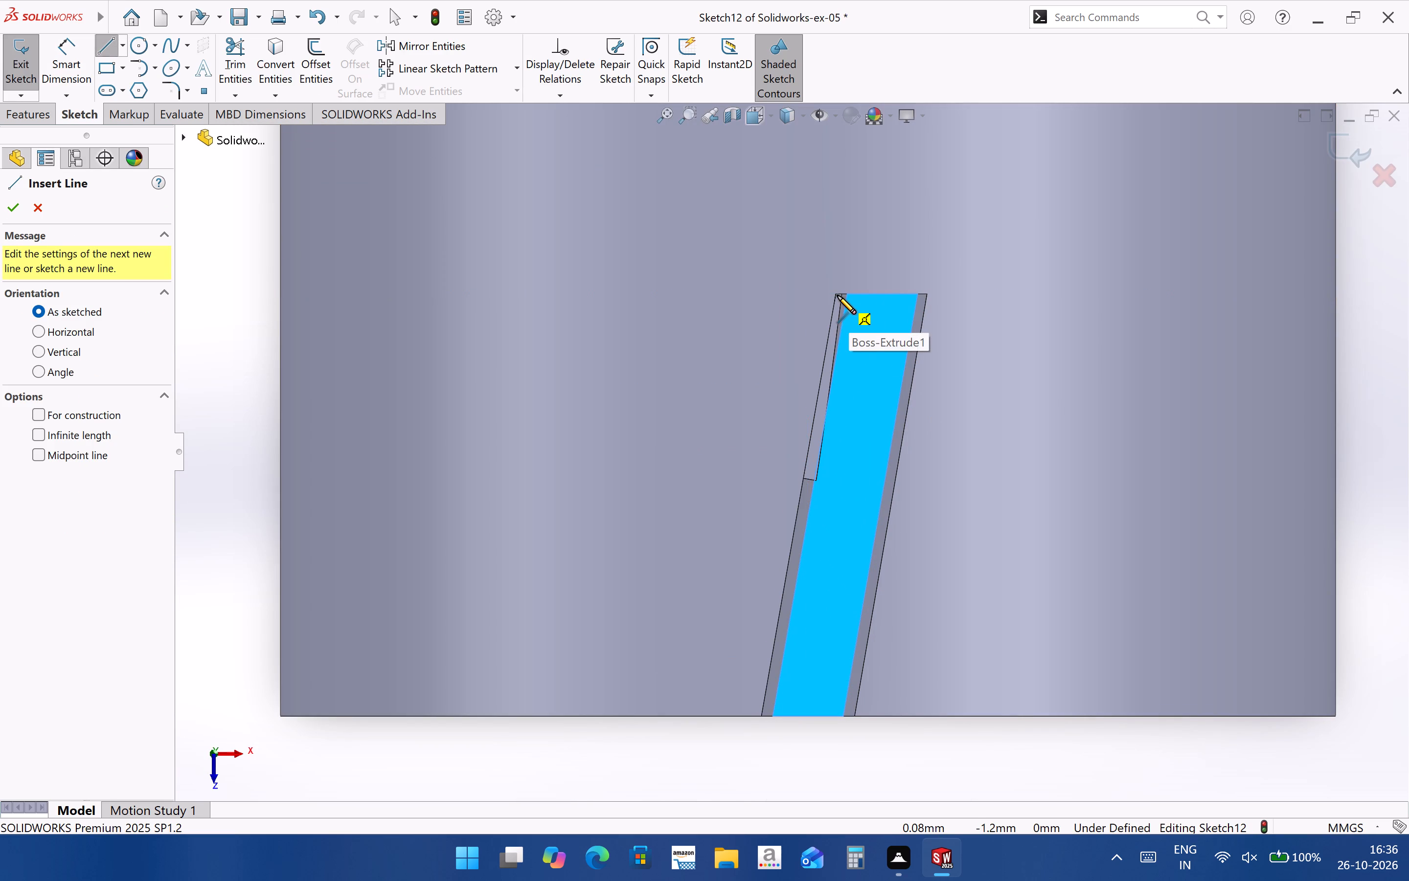
click(834, 292)
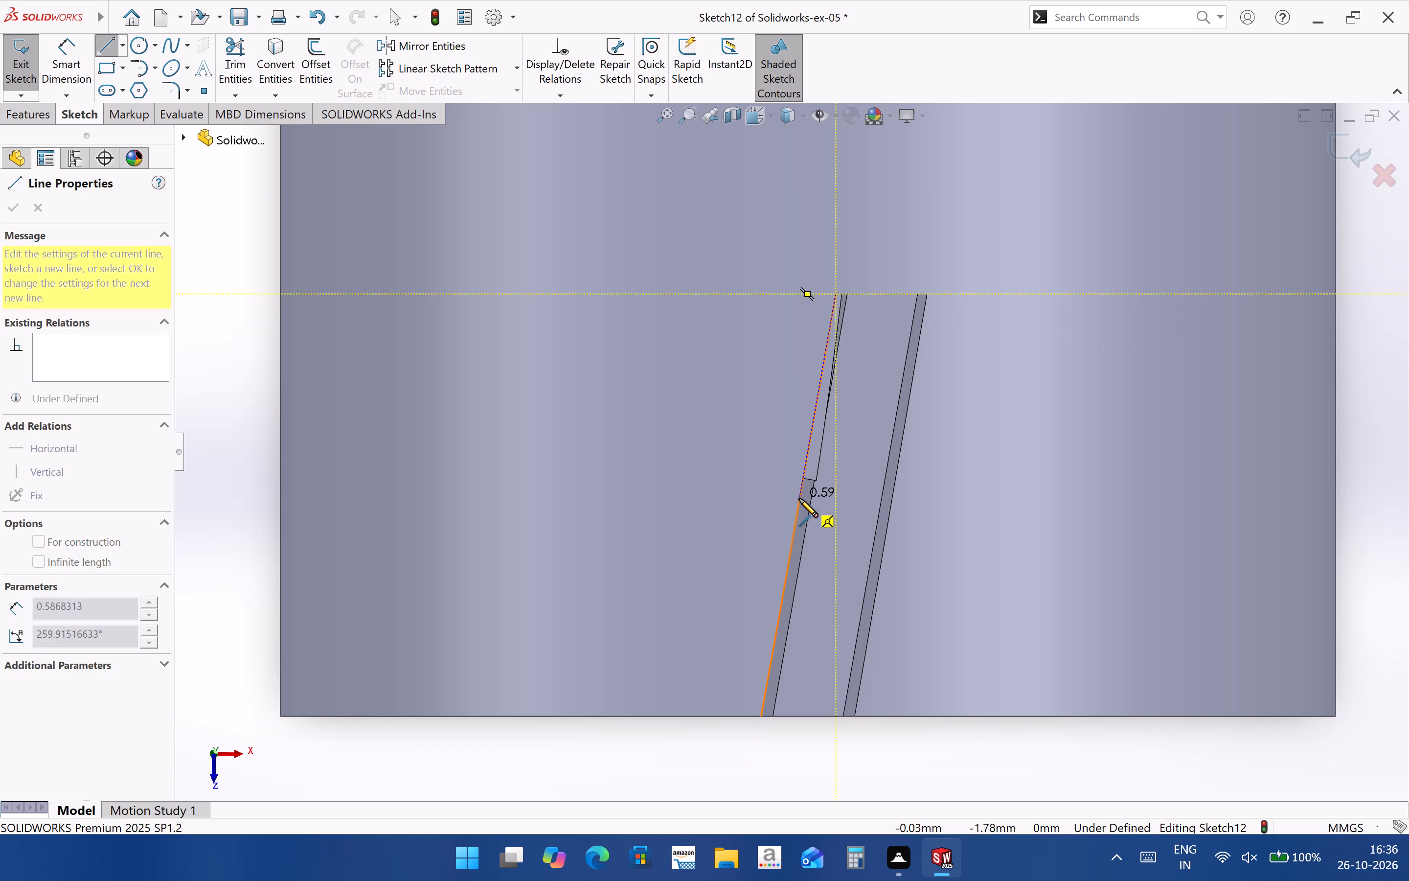
click(799, 498)
click(844, 496)
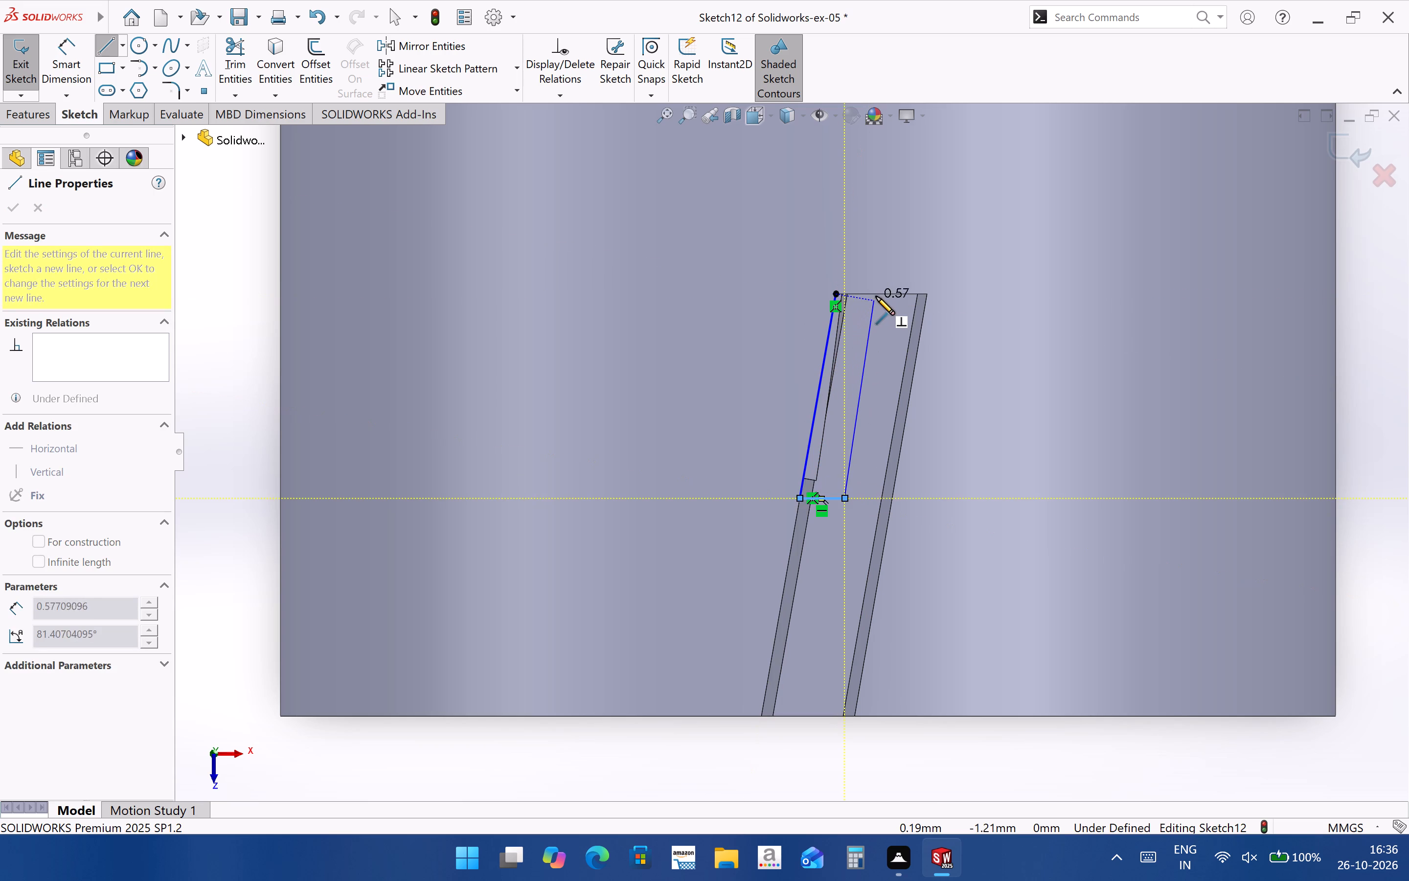
click(876, 295)
click(837, 295)
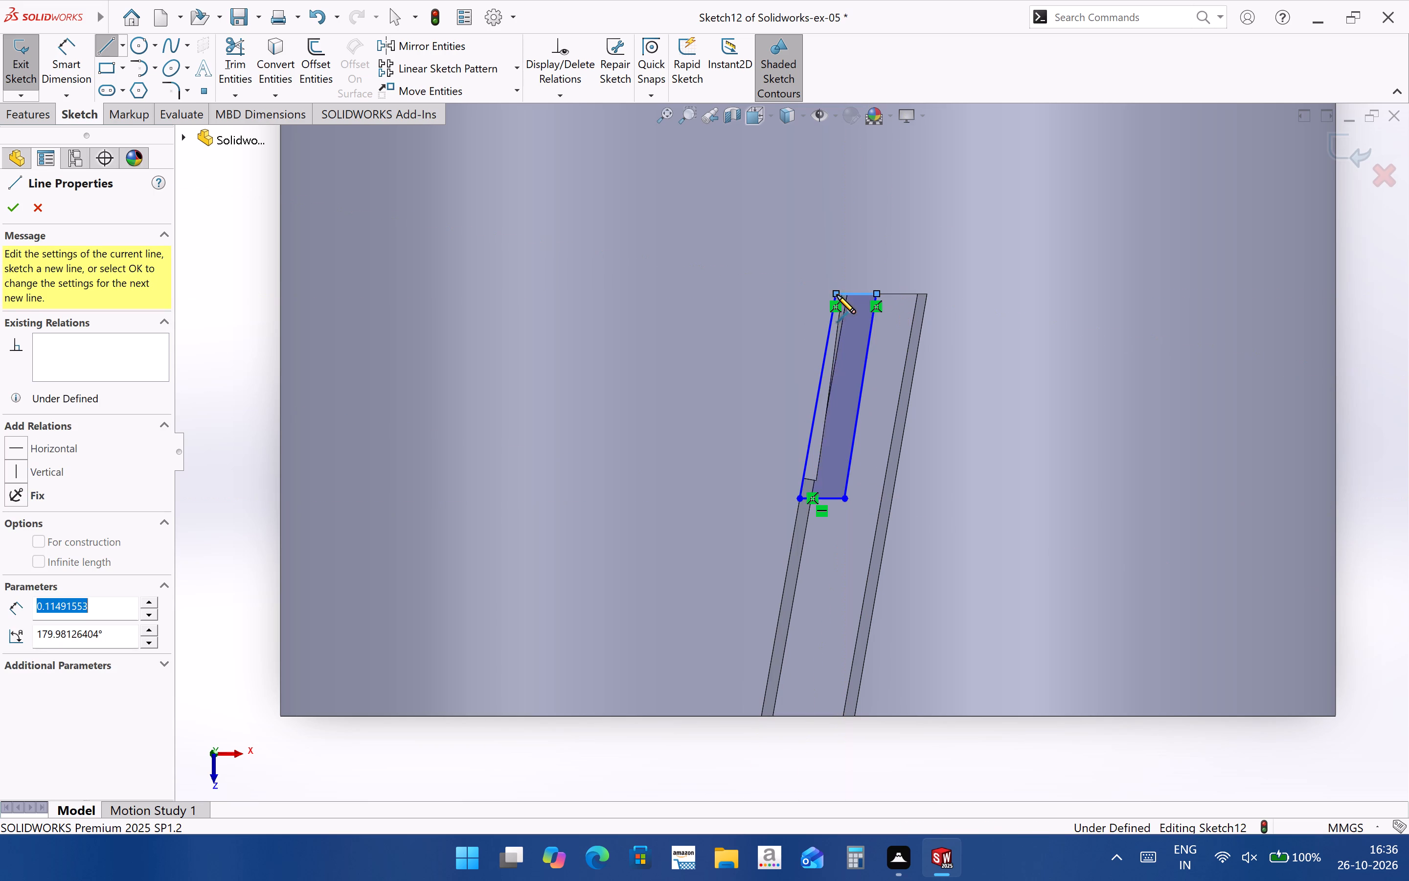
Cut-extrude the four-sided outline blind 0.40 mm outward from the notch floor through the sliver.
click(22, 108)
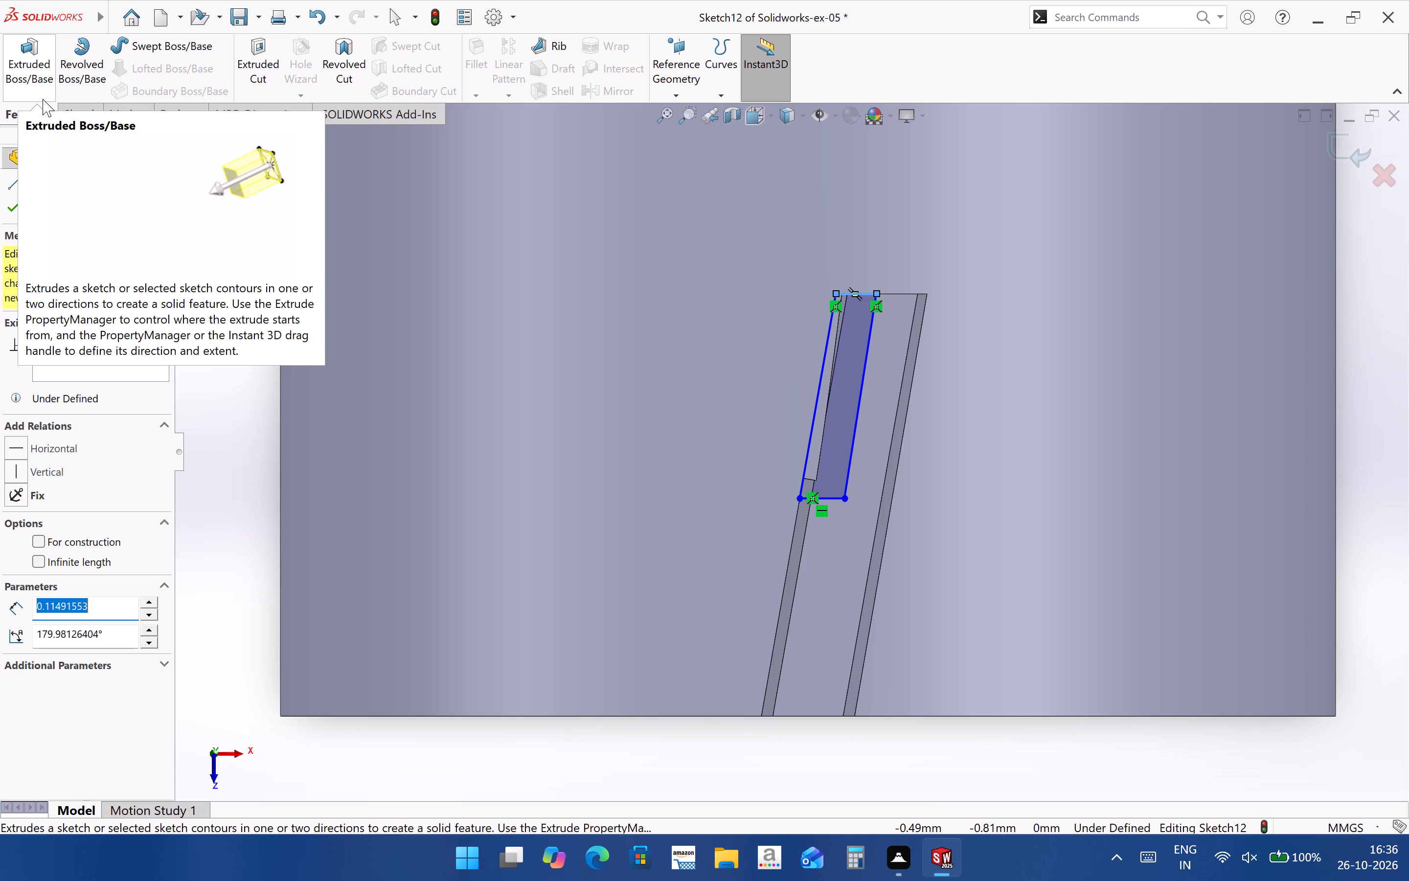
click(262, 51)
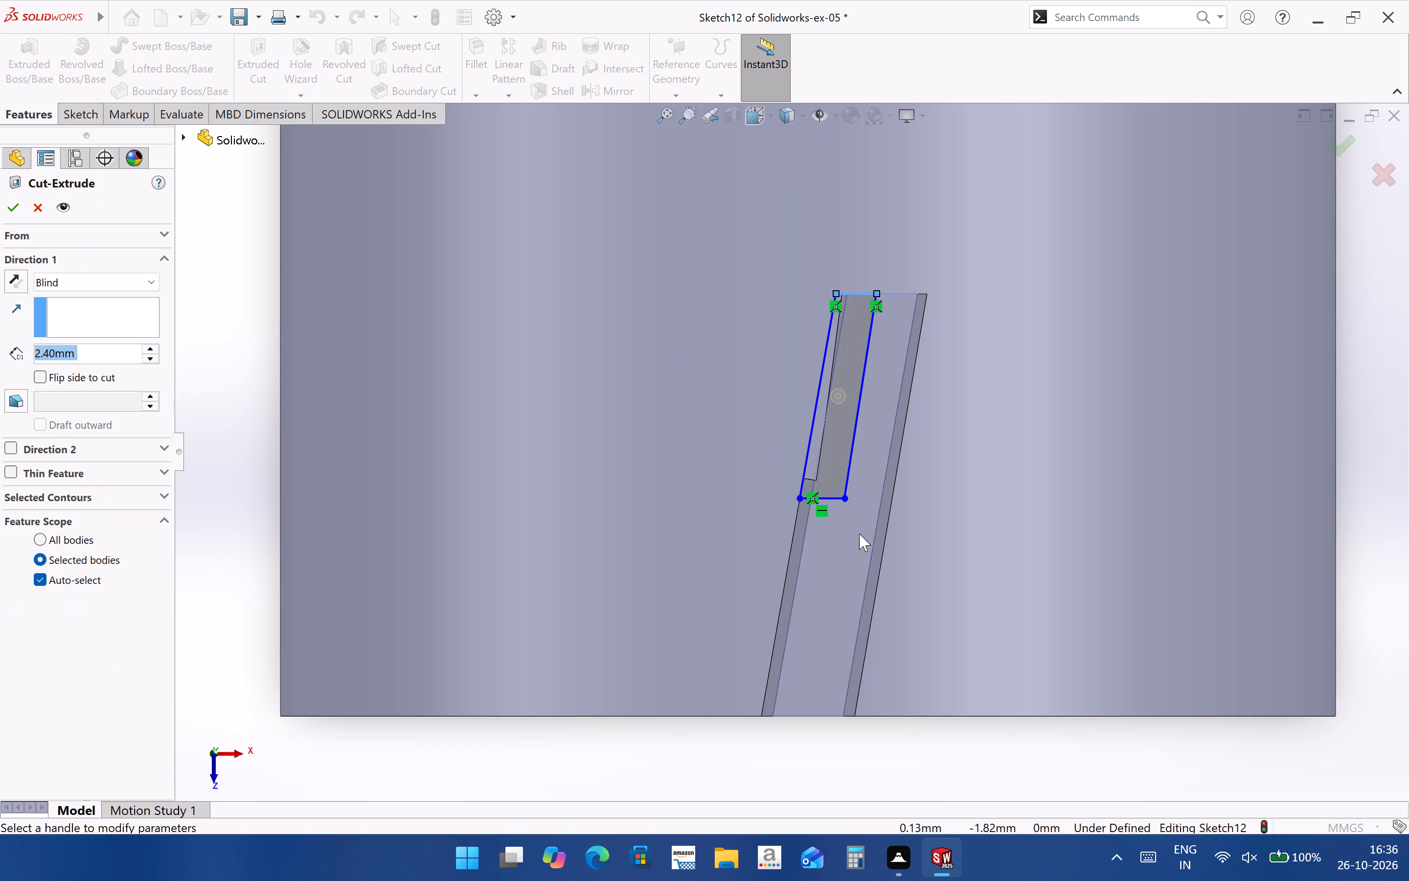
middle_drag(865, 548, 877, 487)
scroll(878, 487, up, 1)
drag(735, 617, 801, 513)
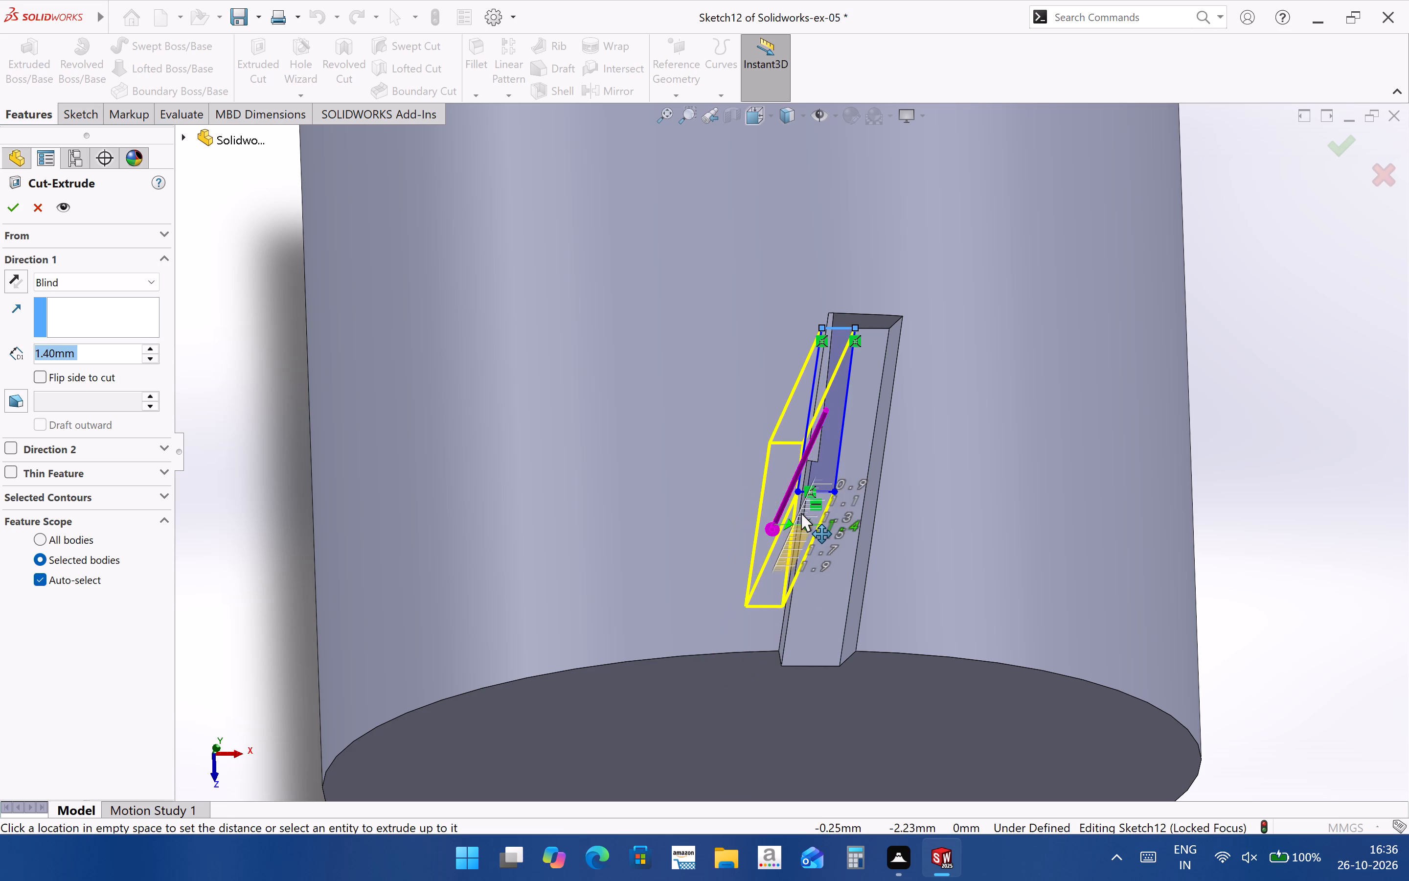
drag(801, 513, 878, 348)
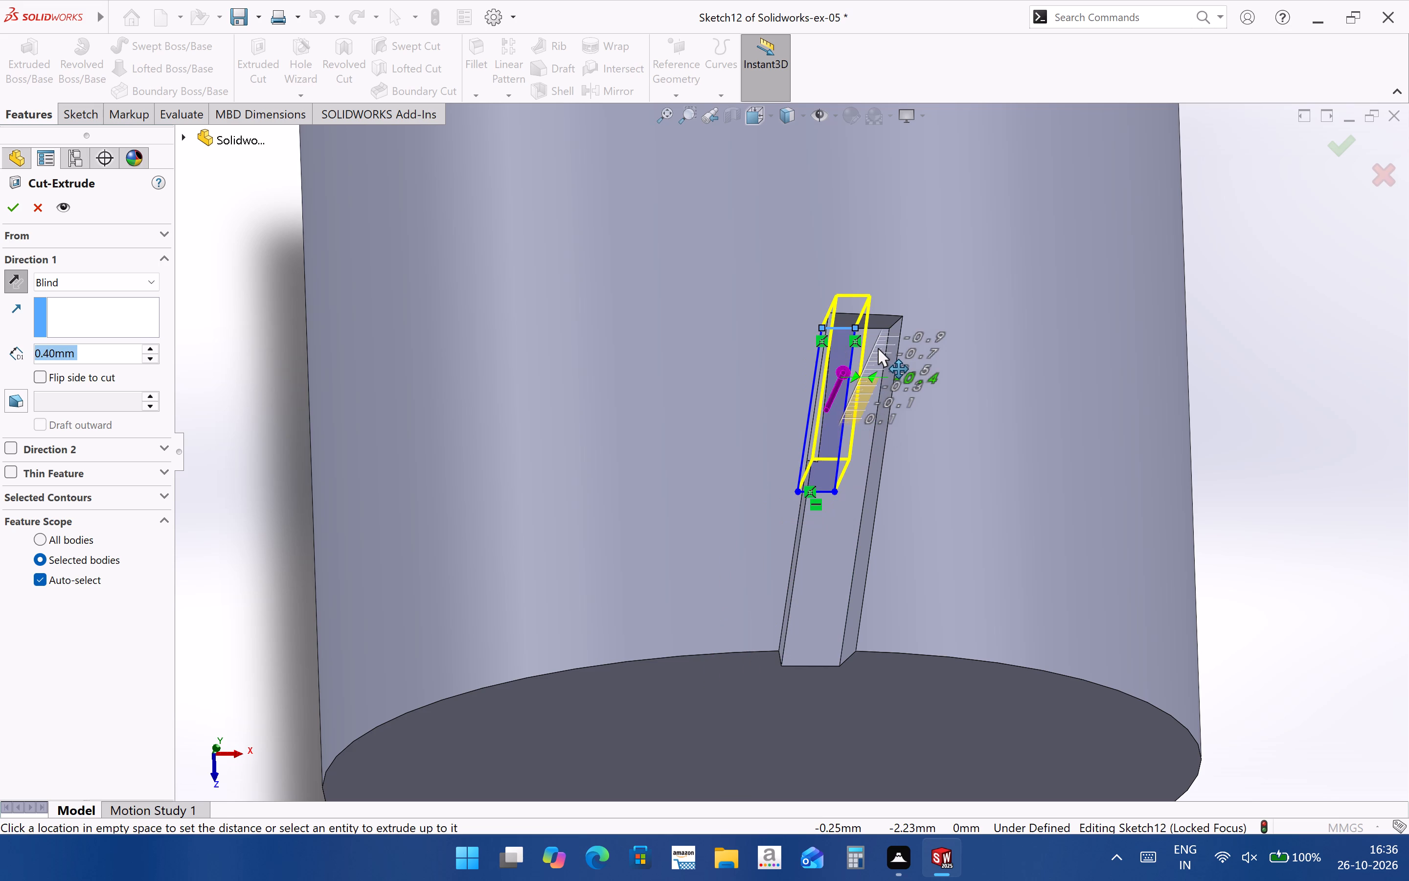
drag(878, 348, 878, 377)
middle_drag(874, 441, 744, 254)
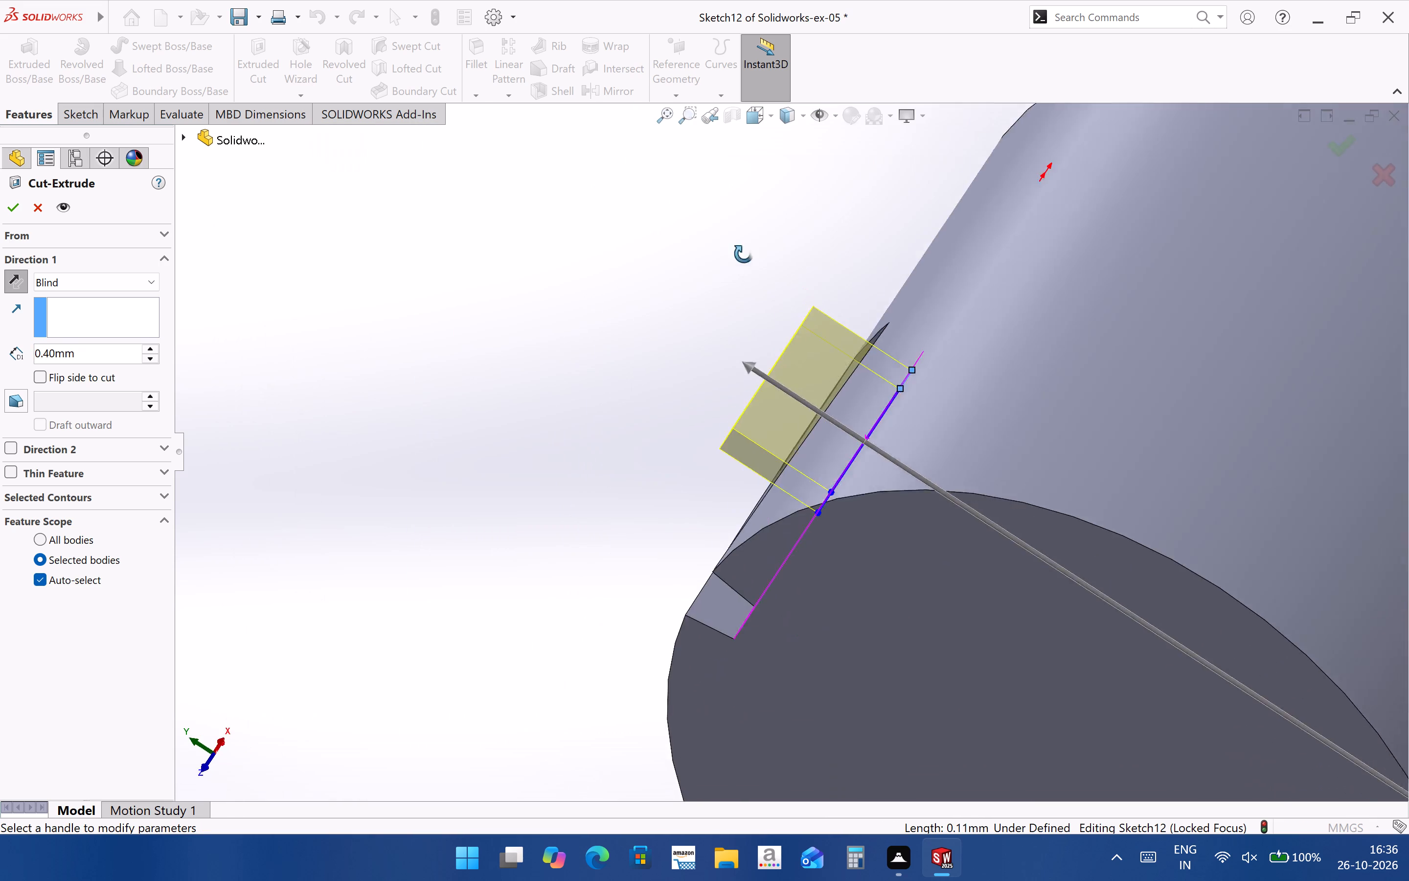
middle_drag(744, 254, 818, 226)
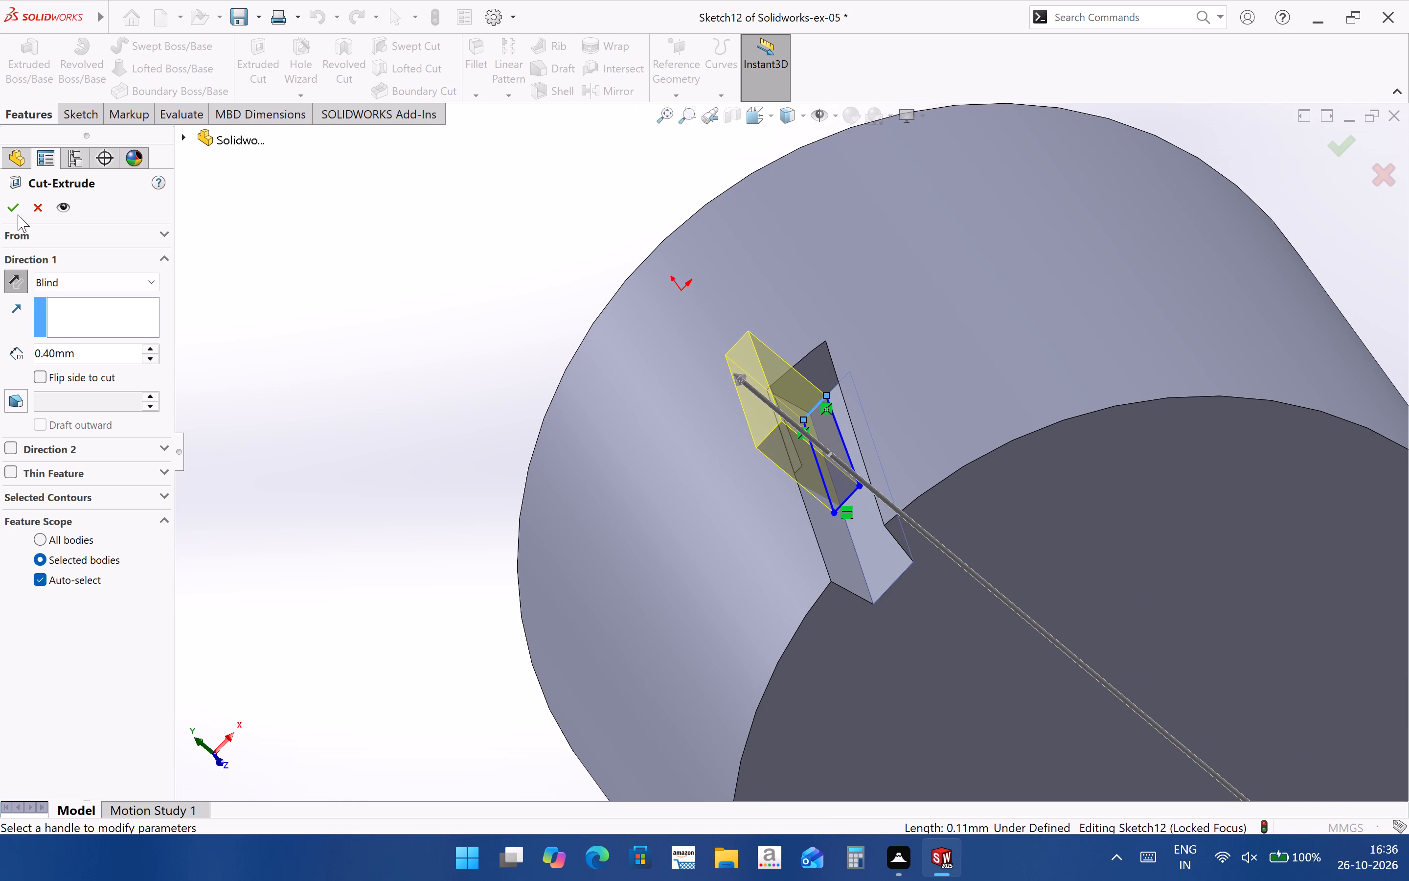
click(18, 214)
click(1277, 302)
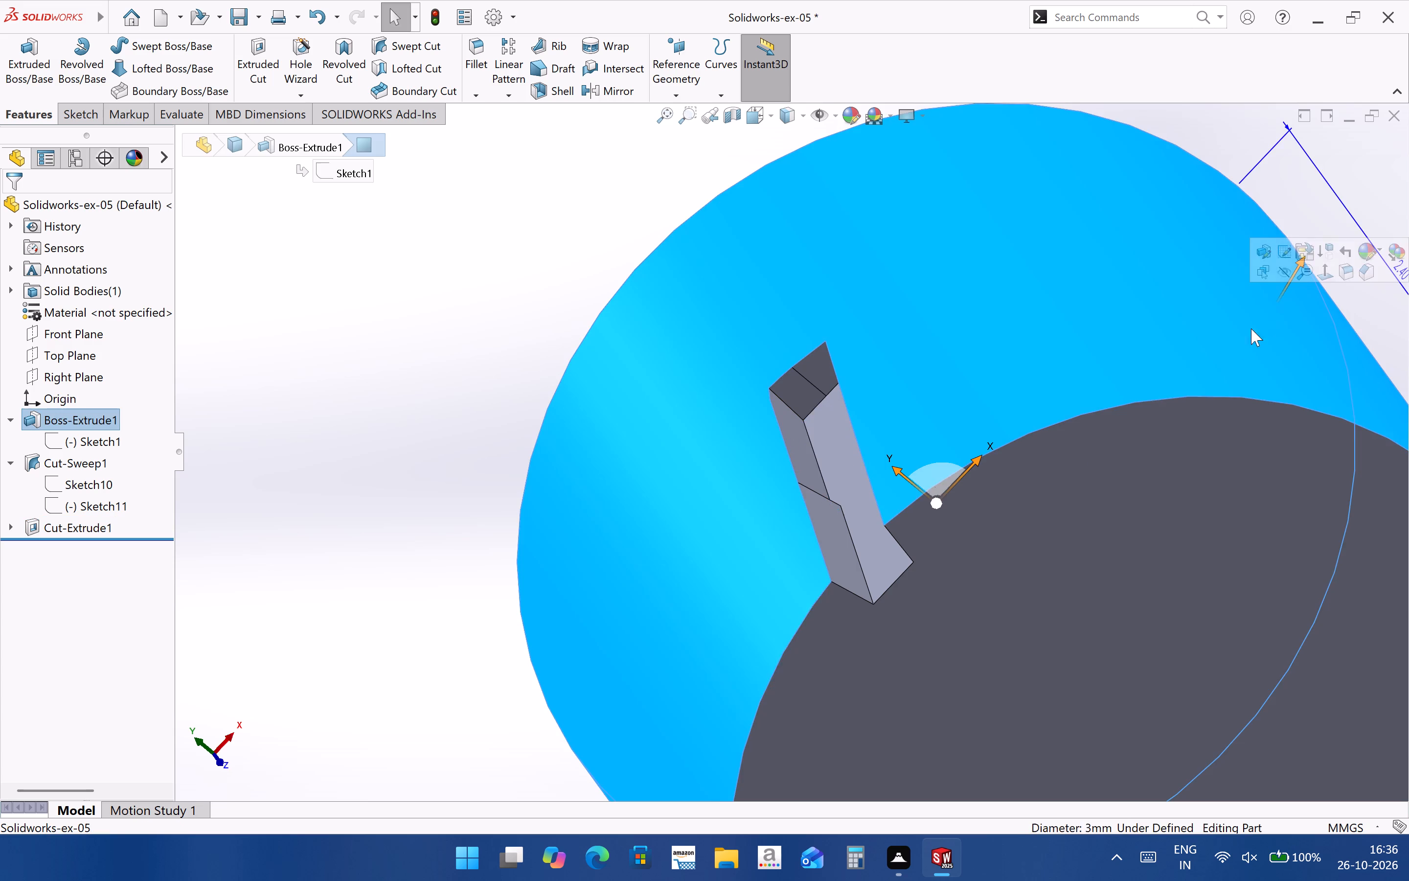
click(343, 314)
Inspect the notch's side wall and inner end from several angles around the new cut.
scroll(528, 462, up, 4)
middle_drag(624, 444, 951, 769)
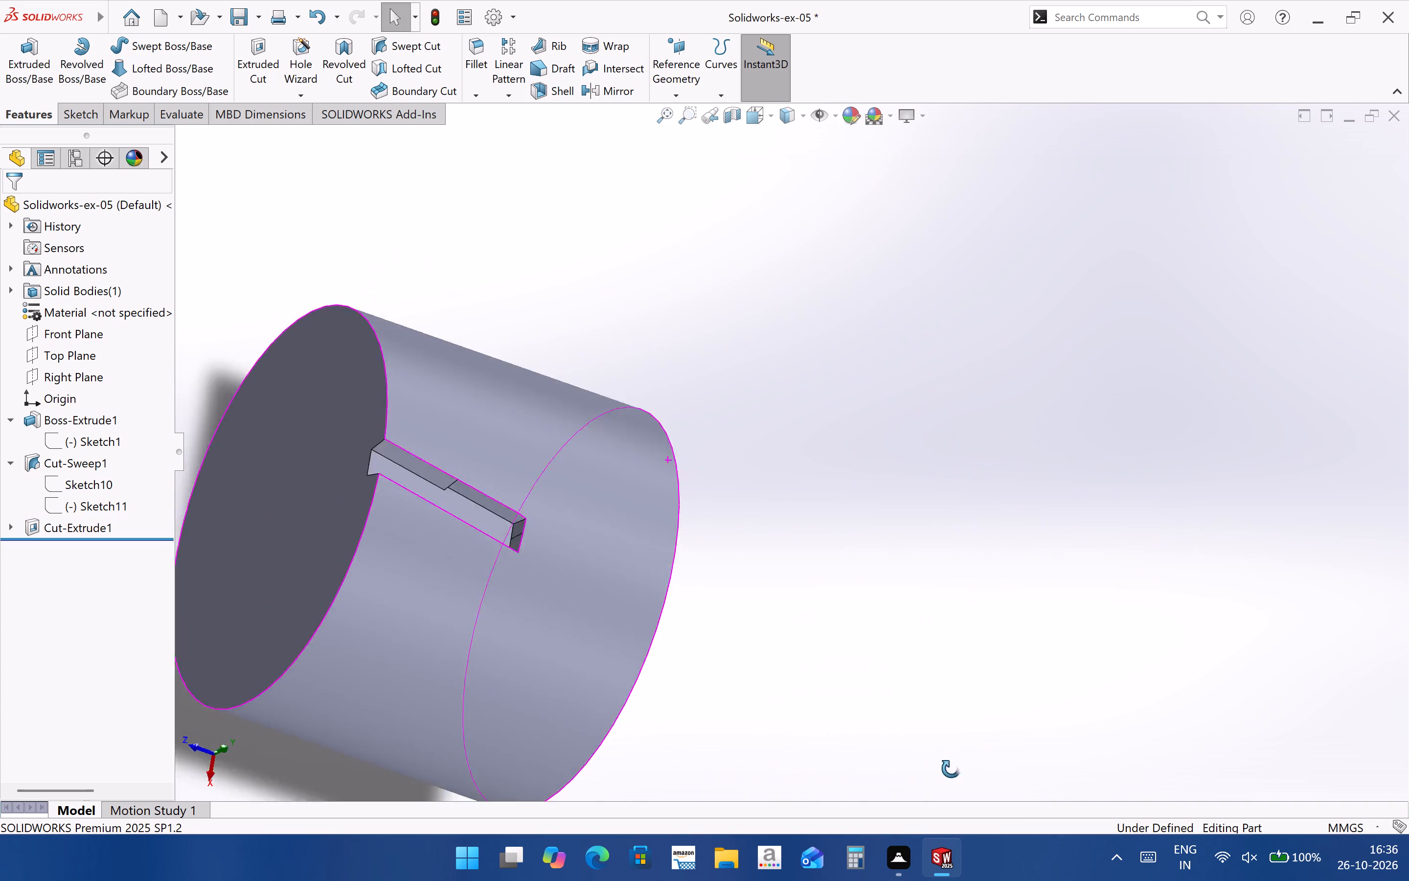
middle_drag(951, 769, 965, 816)
scroll(867, 568, up, 2)
scroll(555, 248, down, 4)
middle_drag(613, 459, 622, 464)
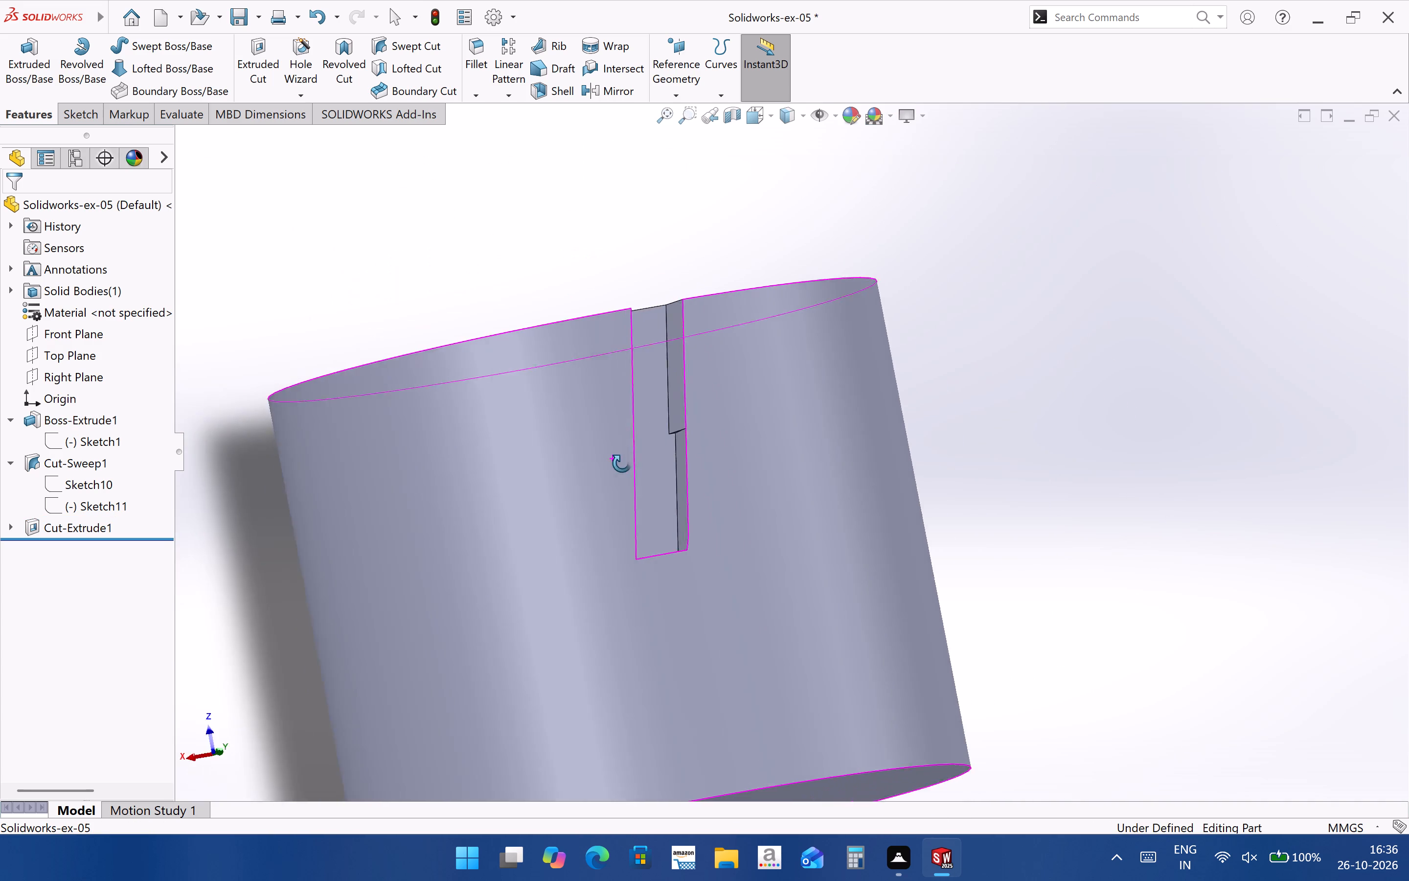
middle_drag(622, 464, 622, 498)
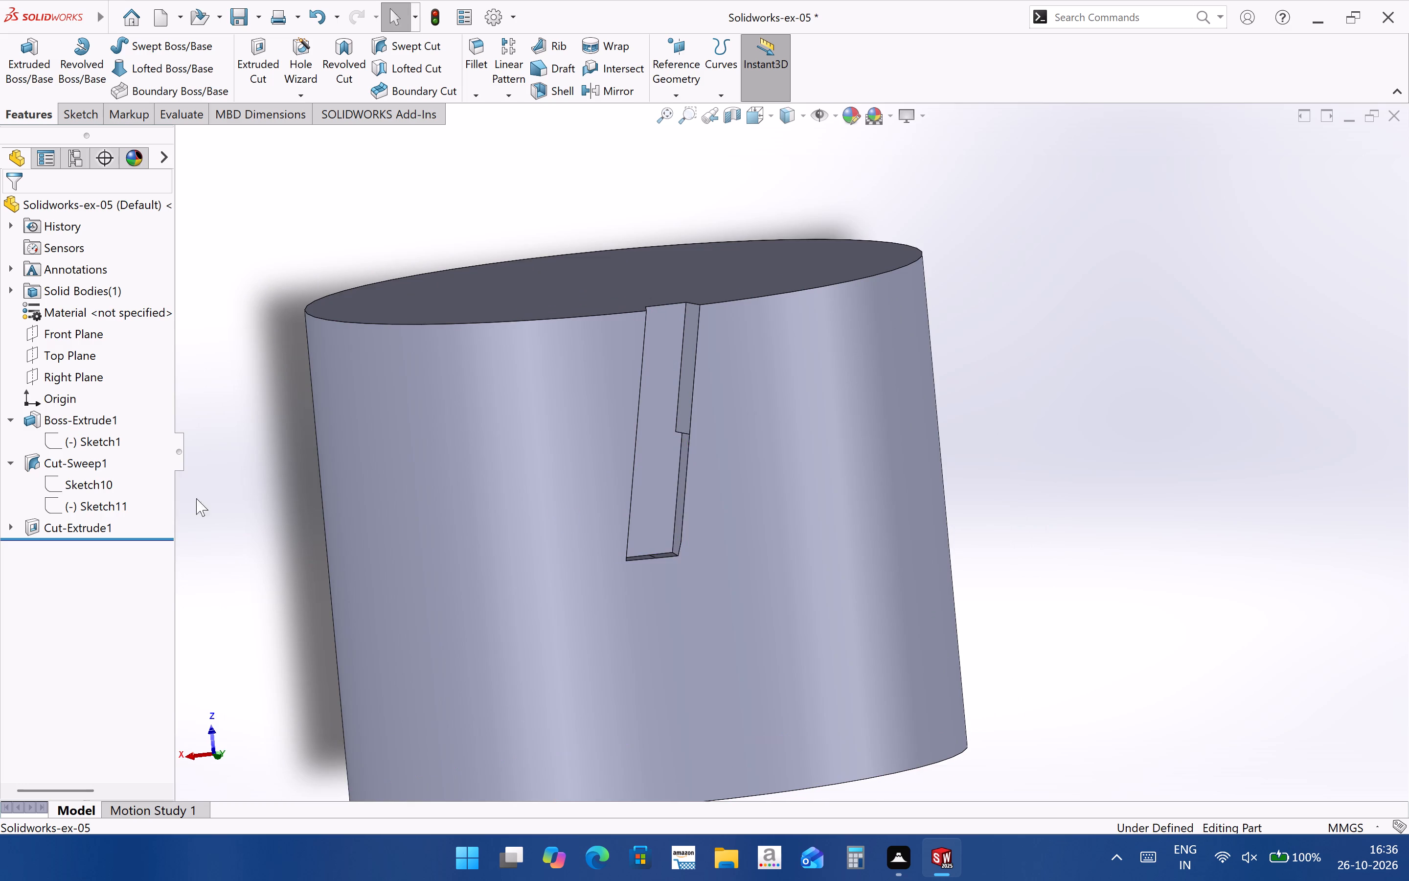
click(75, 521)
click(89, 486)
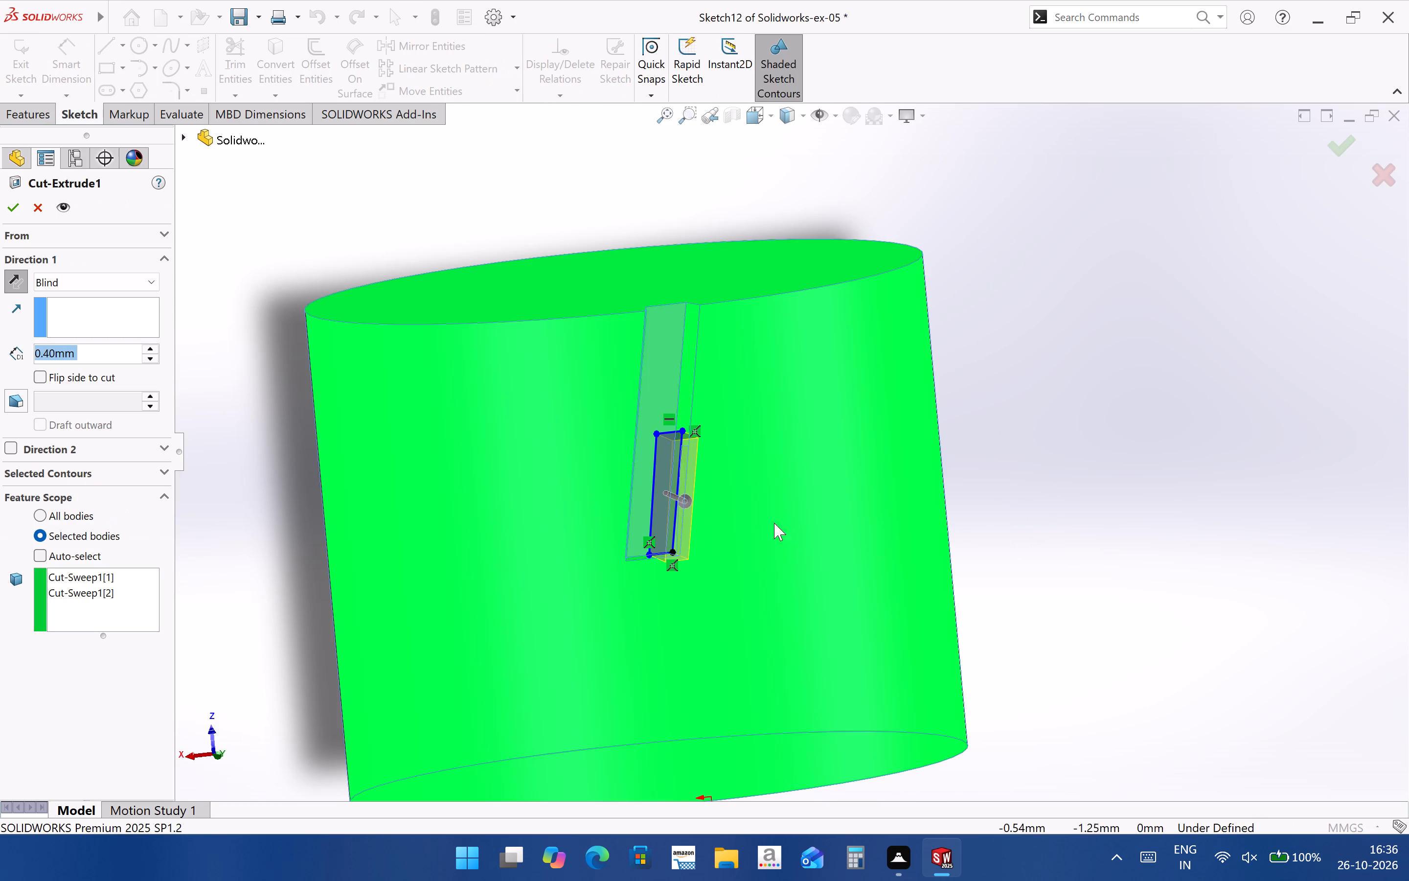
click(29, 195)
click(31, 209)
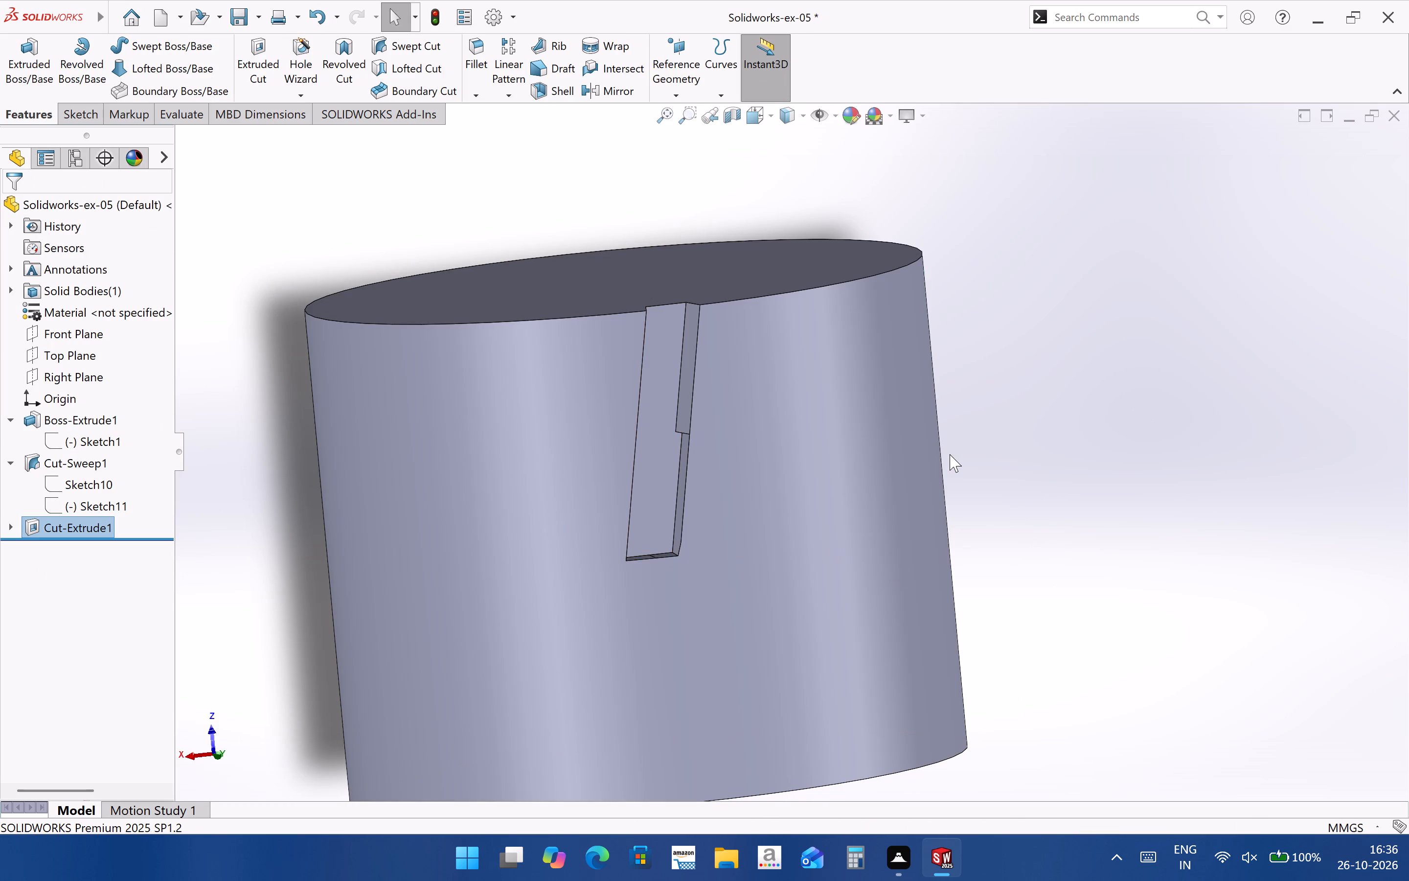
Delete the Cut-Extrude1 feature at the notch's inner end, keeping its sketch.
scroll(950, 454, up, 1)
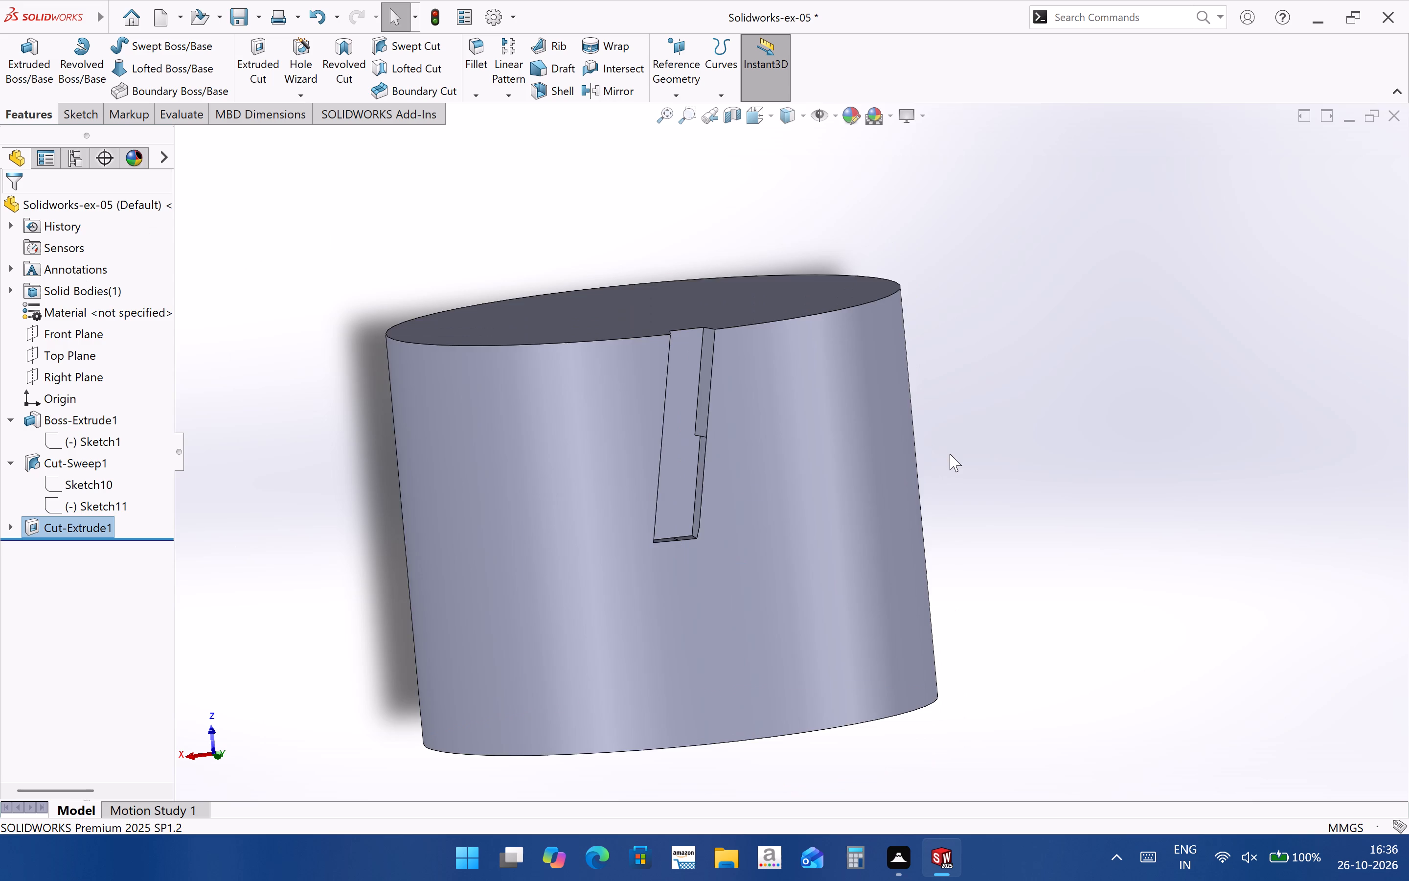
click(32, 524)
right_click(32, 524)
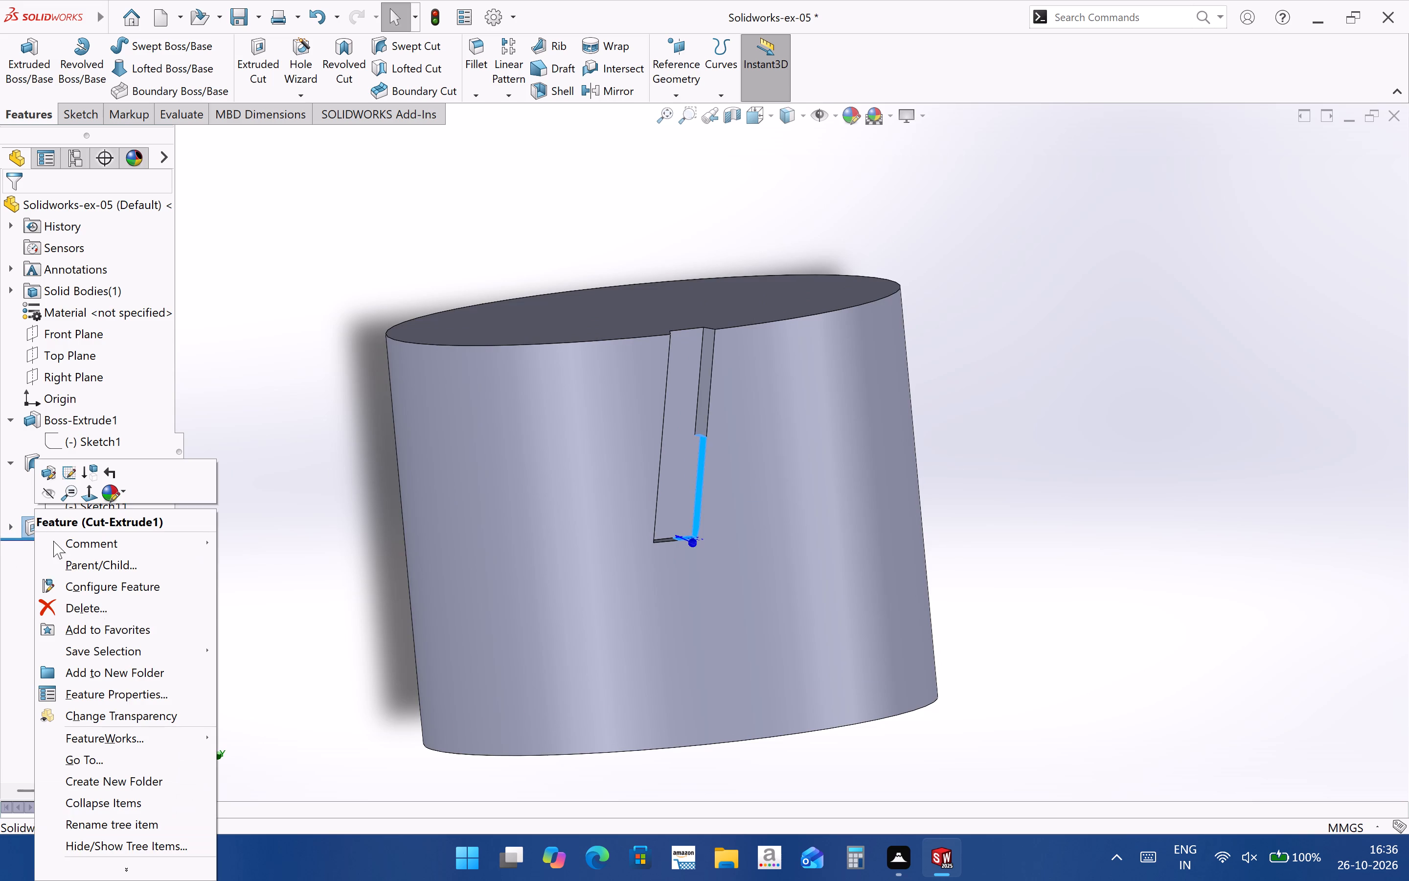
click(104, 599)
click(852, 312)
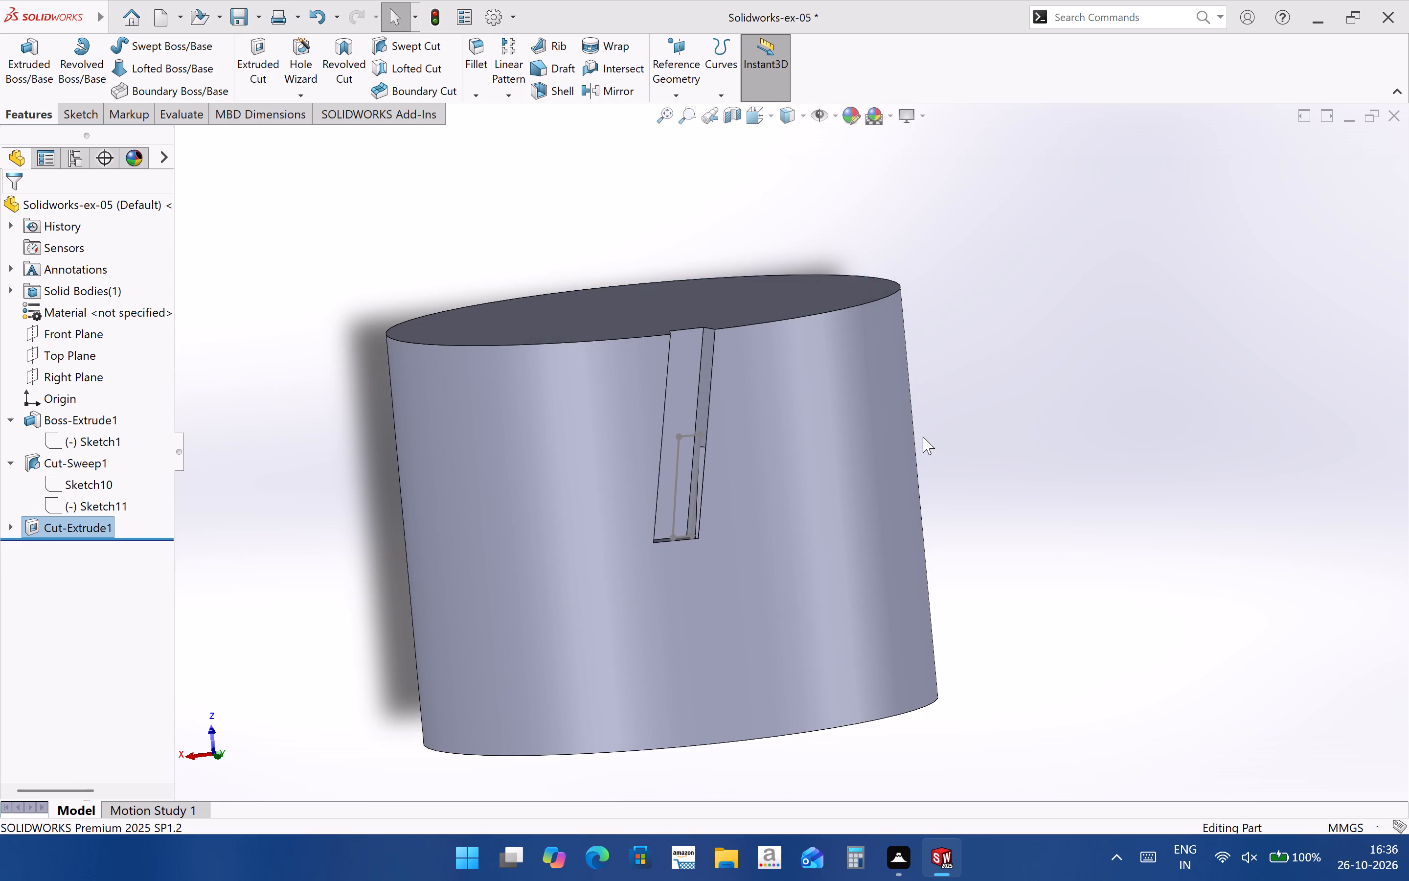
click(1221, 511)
Delete the leftover four-sided outline sketch on the notch floor.
scroll(701, 416, down, 3)
middle_drag(708, 548, 694, 516)
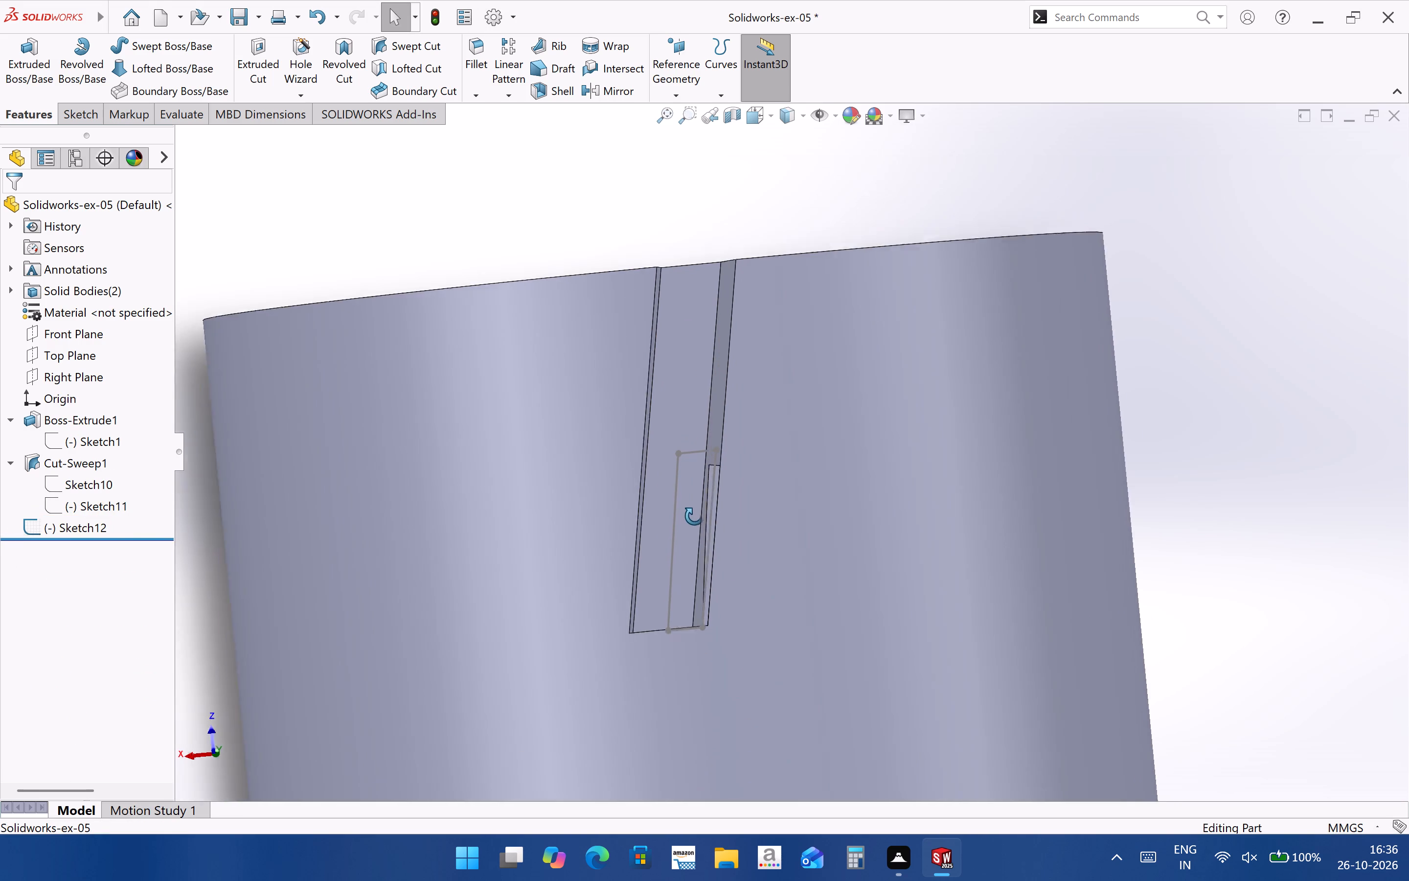
middle_drag(694, 516, 705, 540)
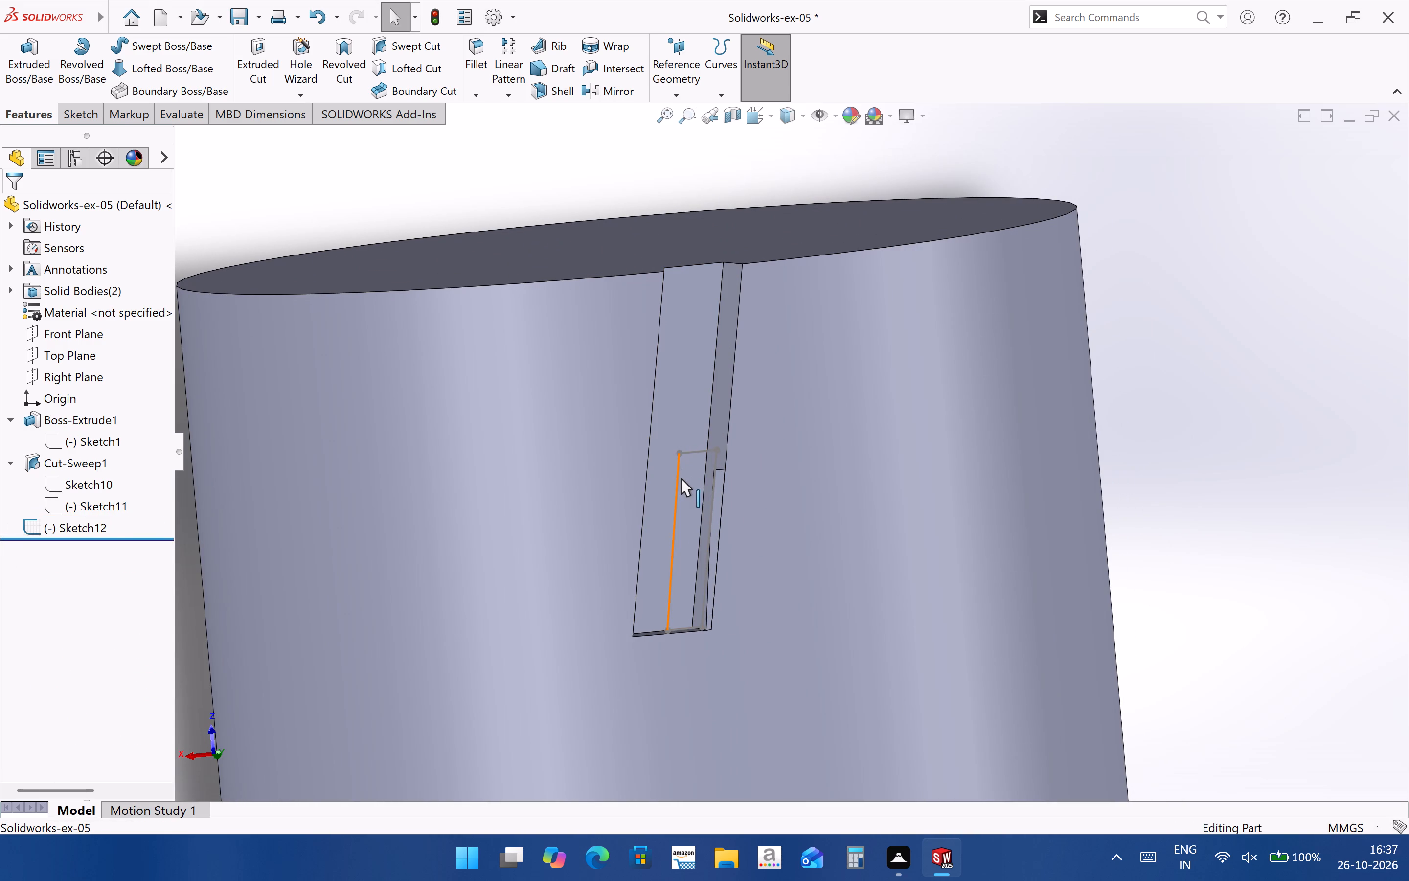
click(681, 478)
key(Delete)
click(809, 327)
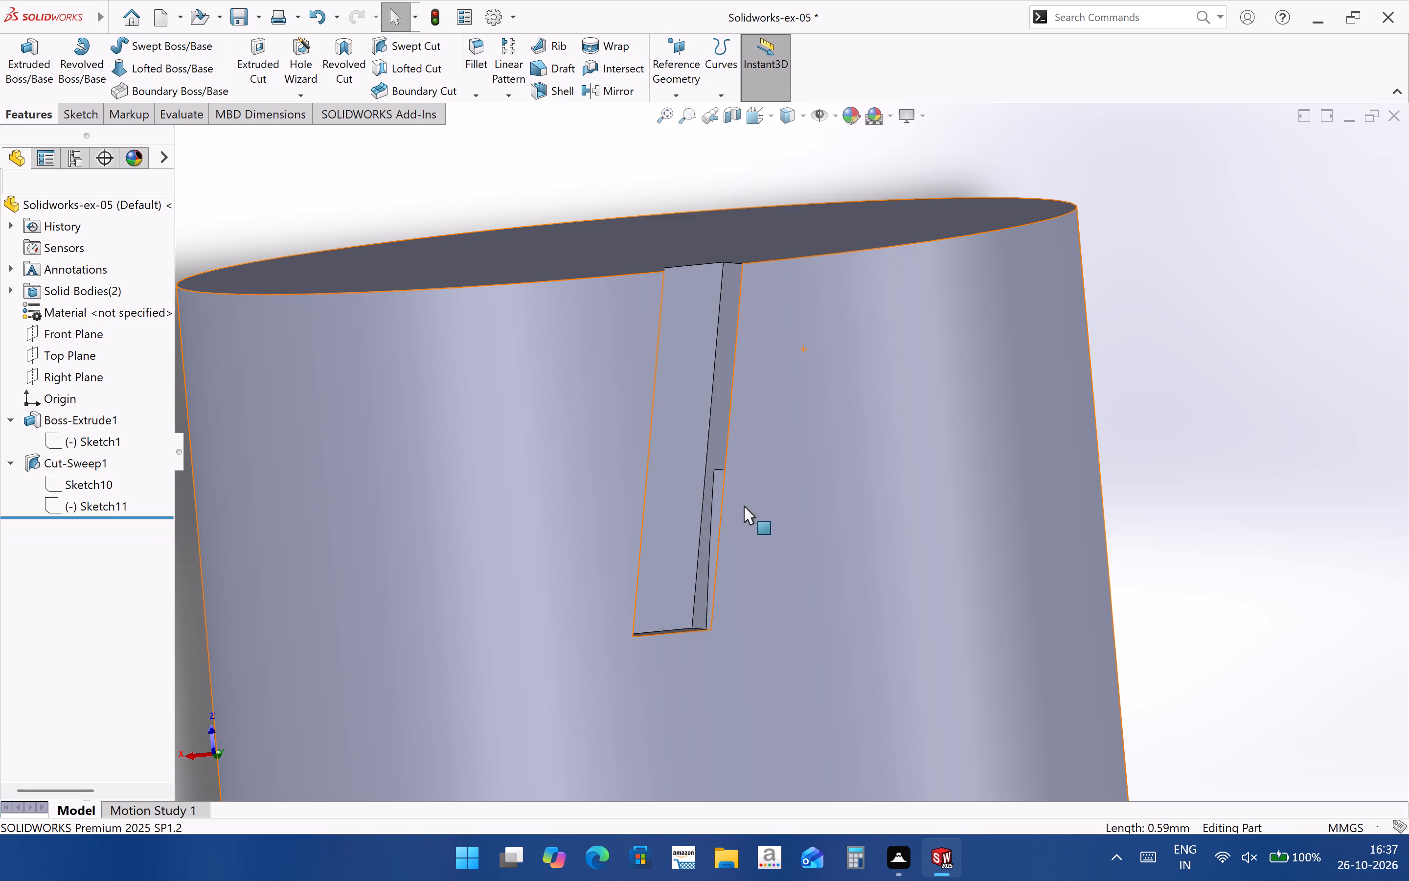
Sketch a closed four-sided outline on the notch floor along the sliver, about 0.09 mm wide at the notch's inner end.
click(723, 484)
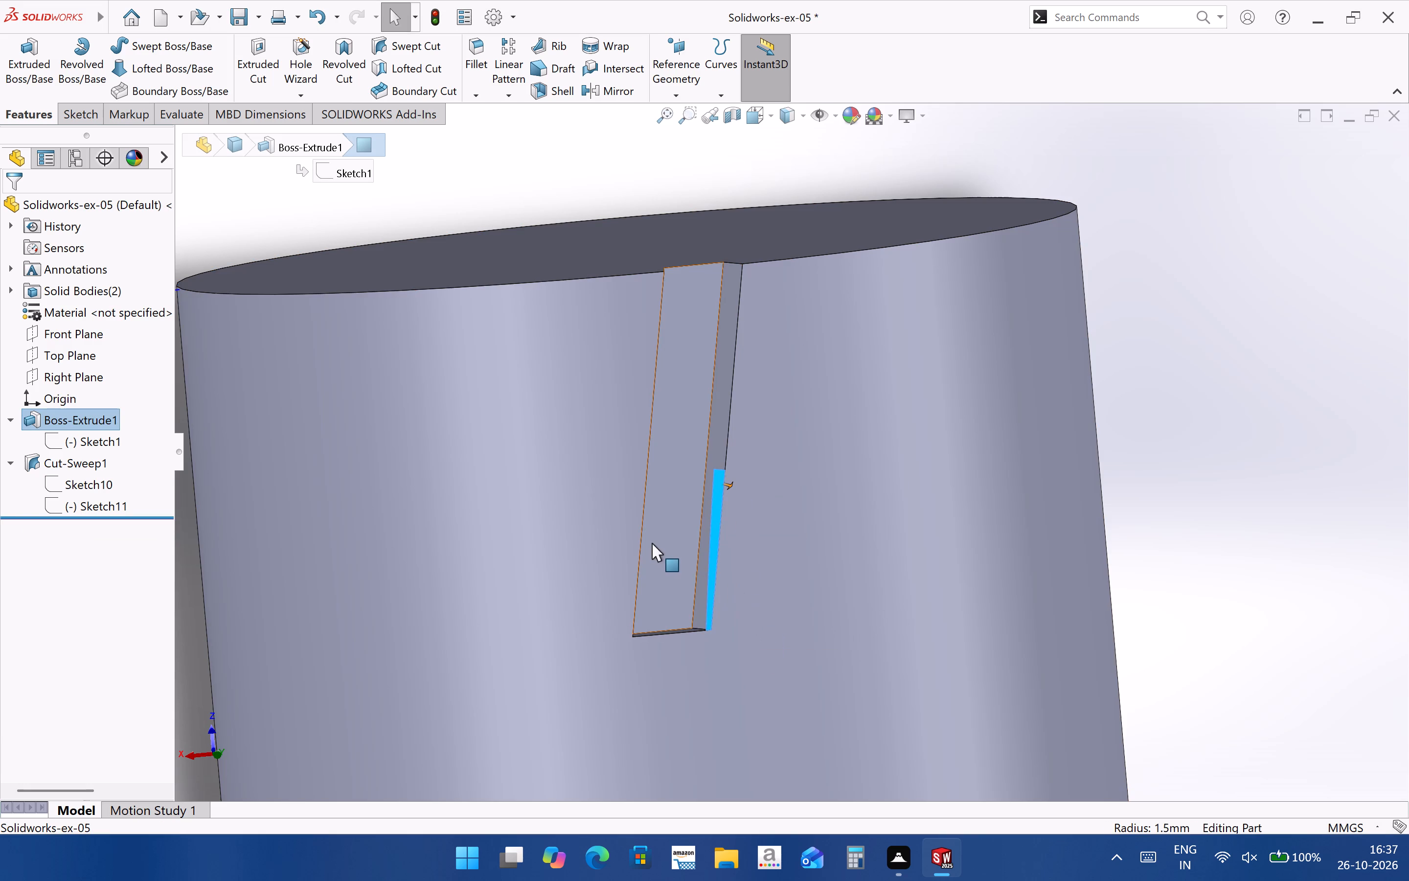
click(664, 547)
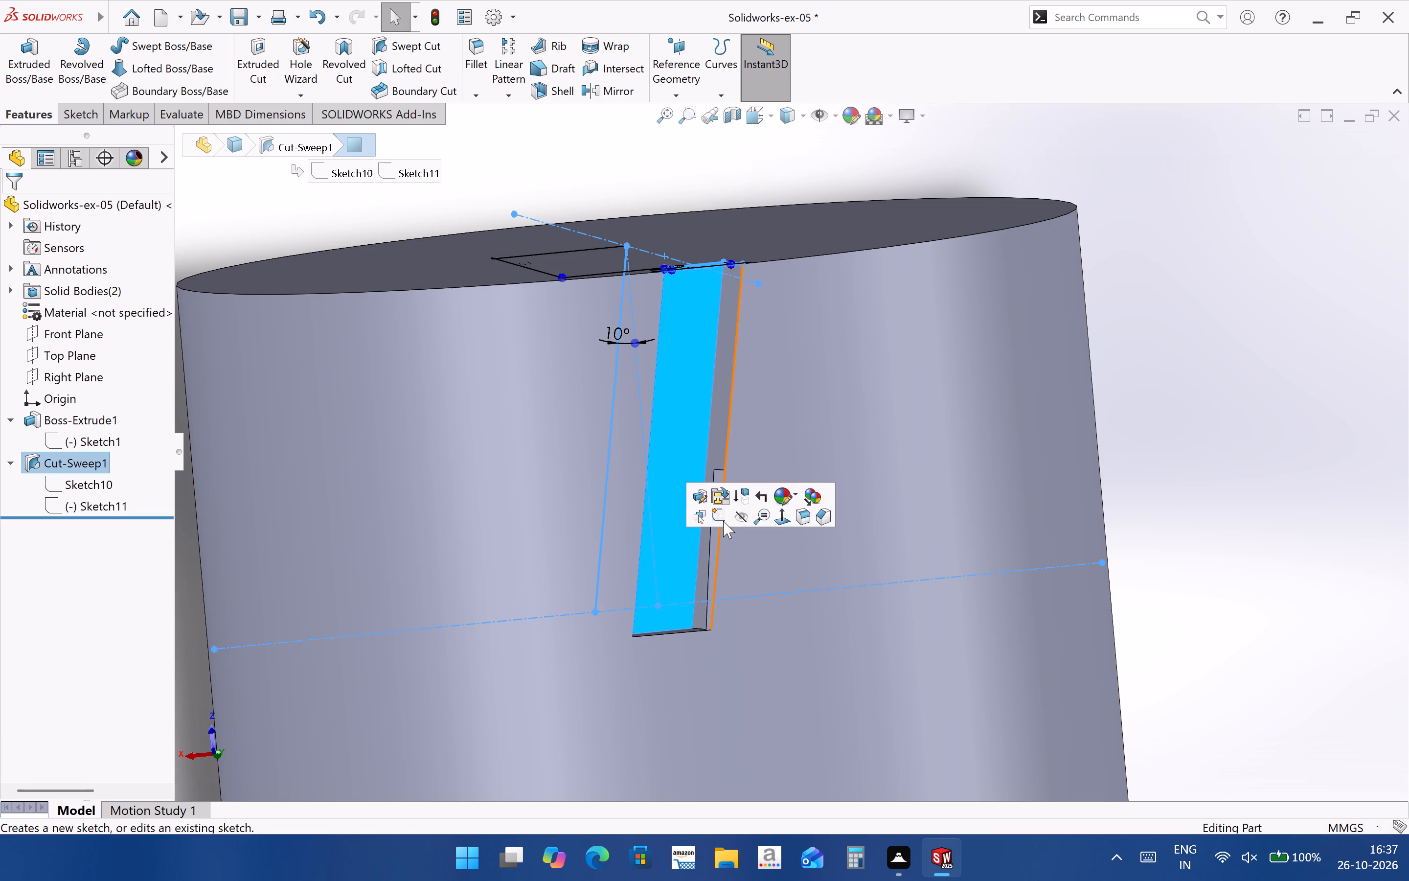
click(722, 521)
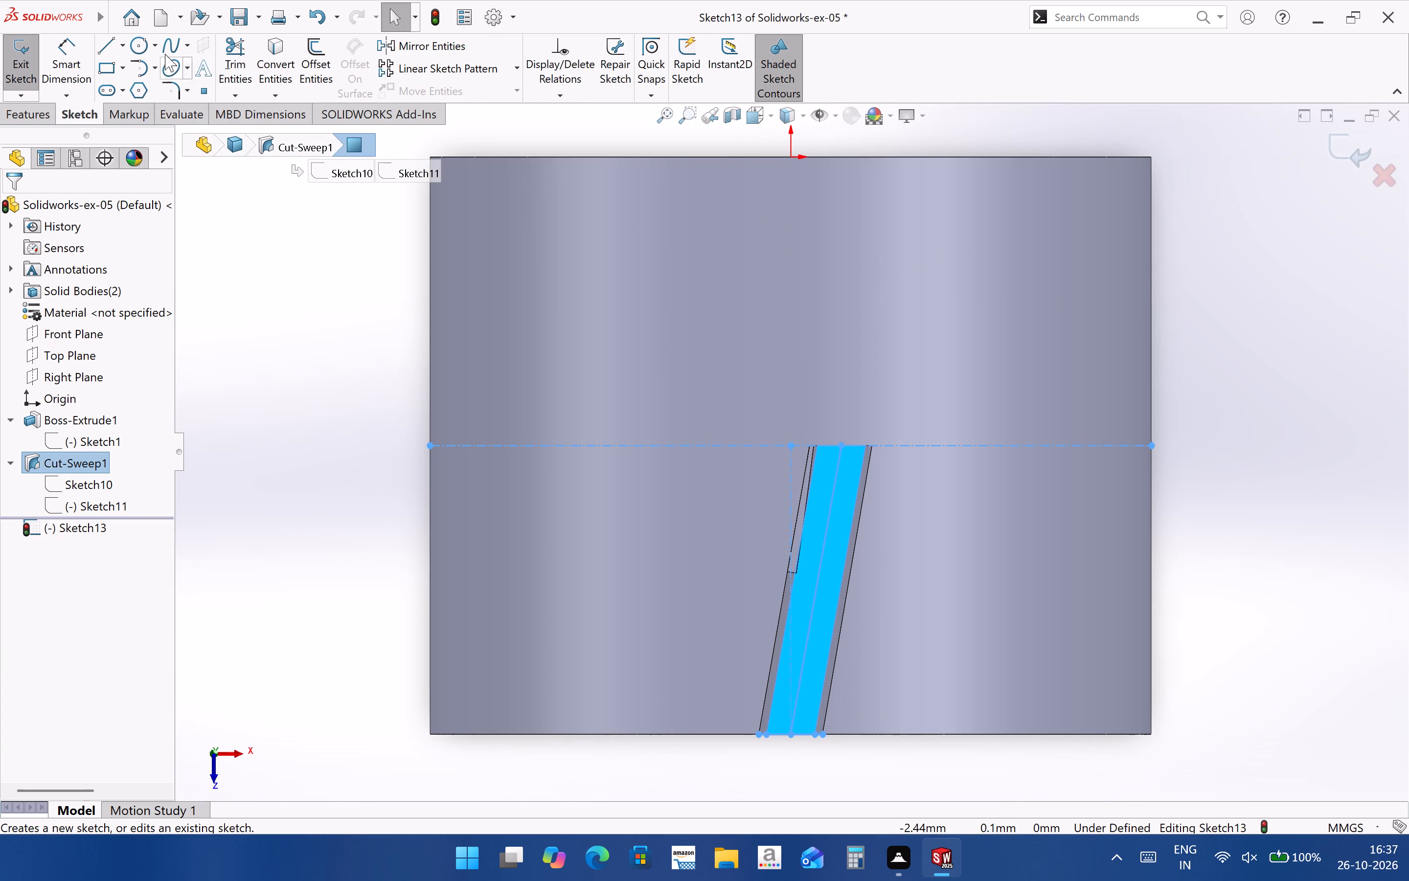
click(105, 42)
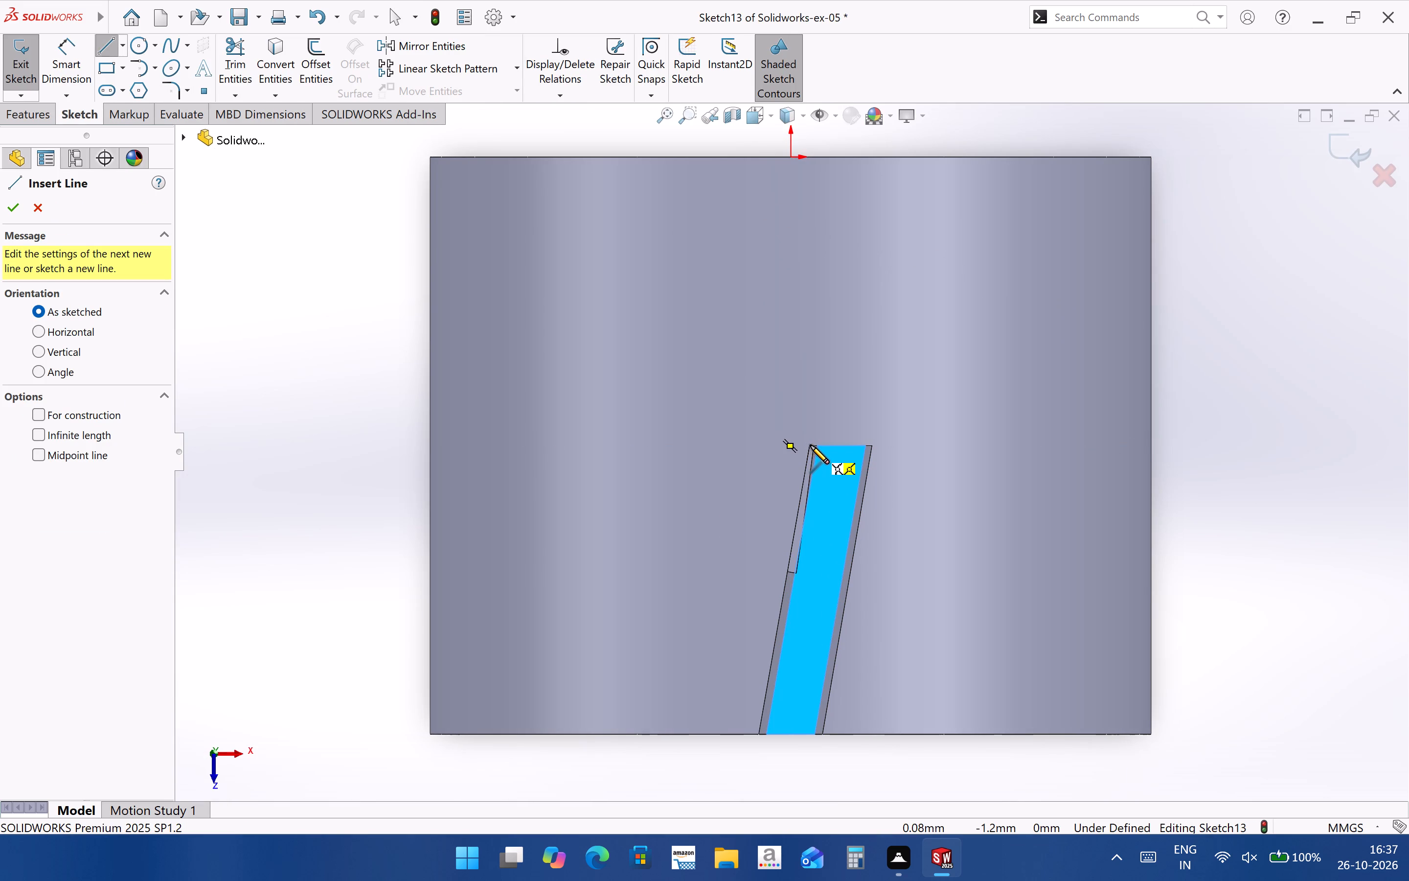
scroll(810, 445, down, 7)
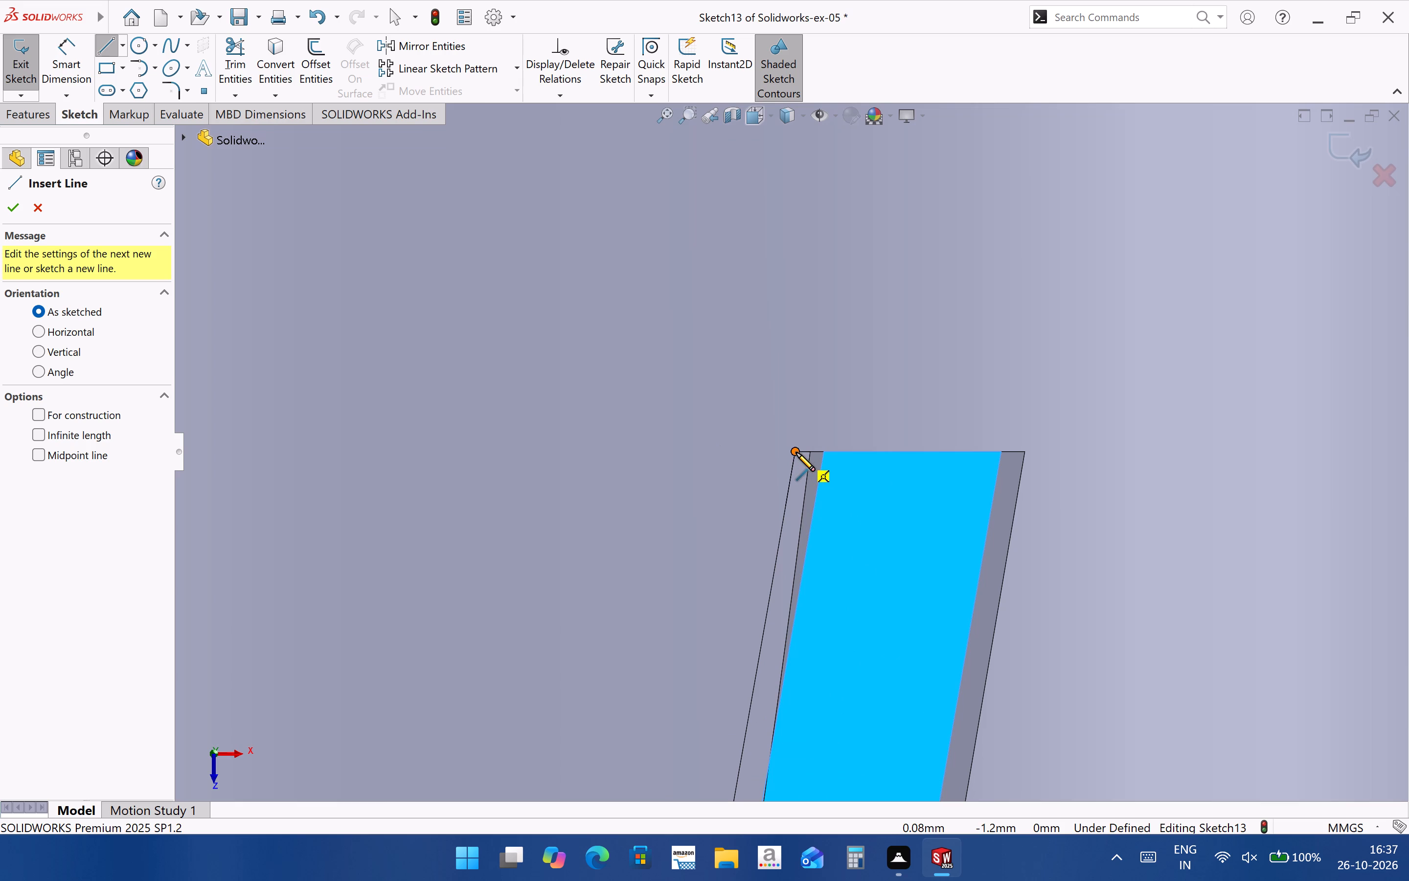
click(796, 452)
scroll(775, 540, up, 3)
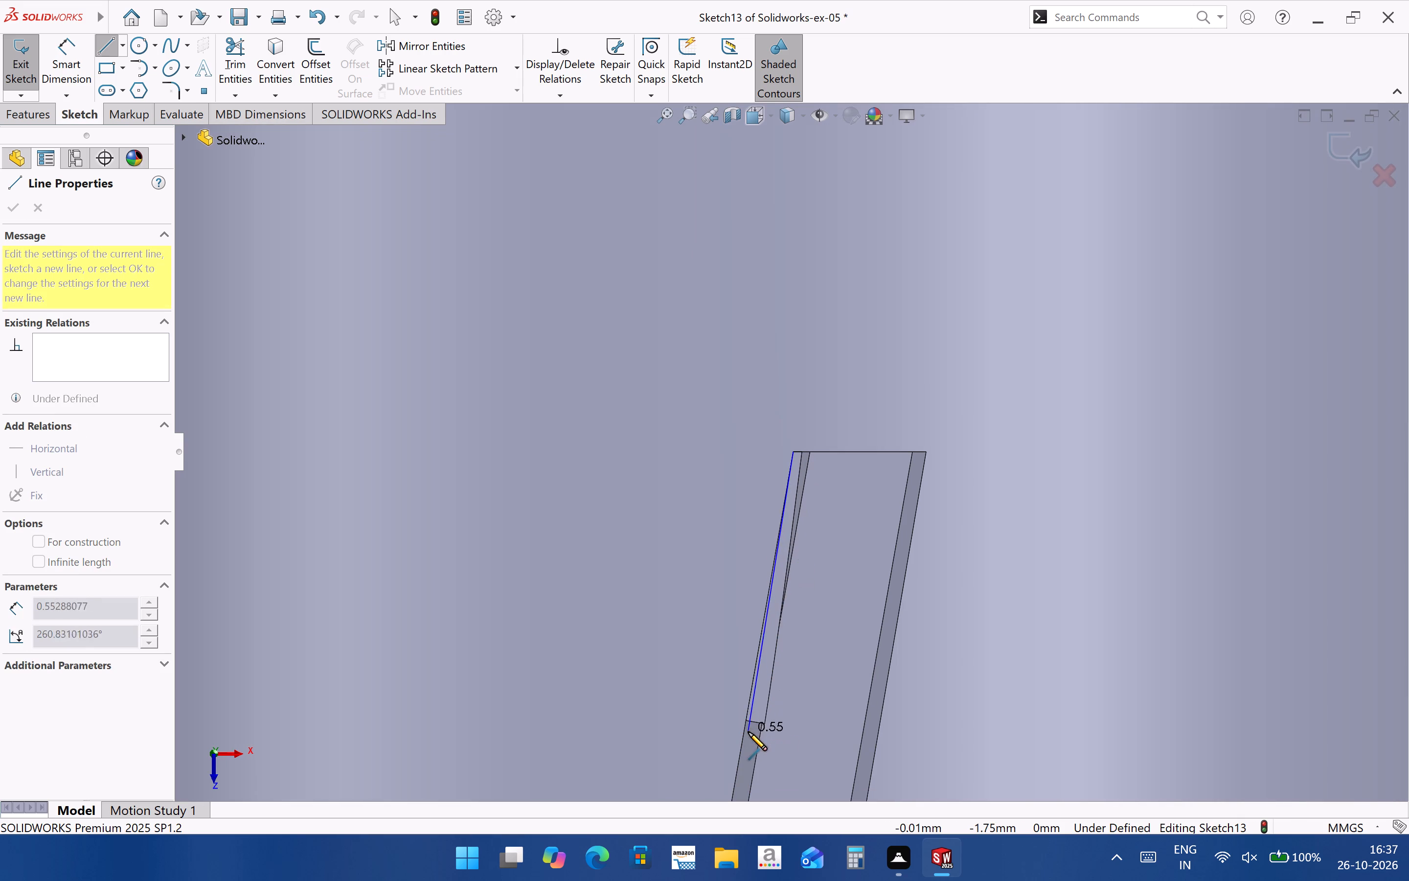
click(743, 738)
click(776, 737)
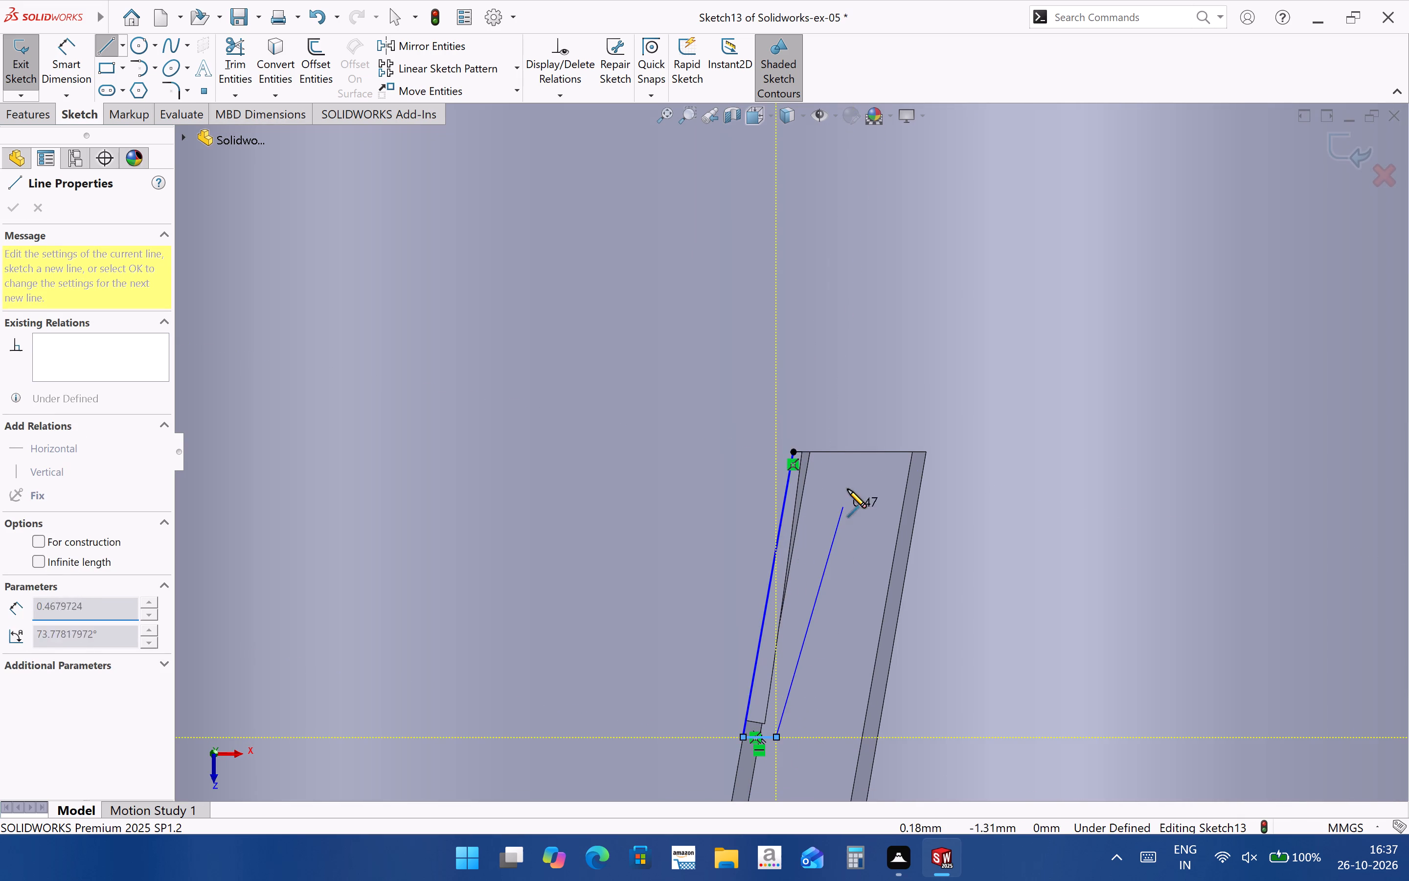
click(841, 452)
click(795, 449)
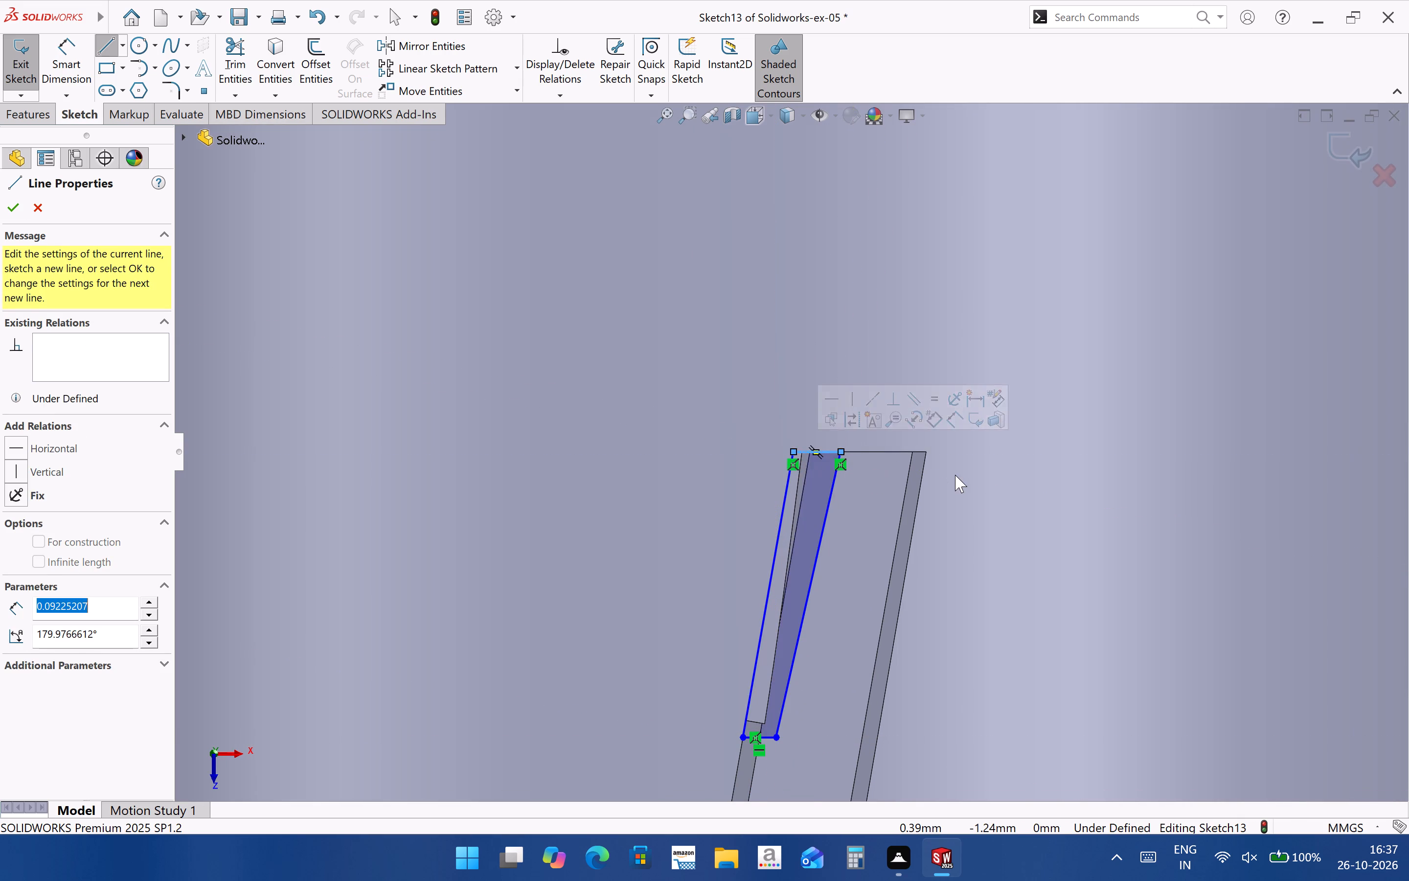
scroll(955, 475, up, 4)
key(grave)
key(Escape)
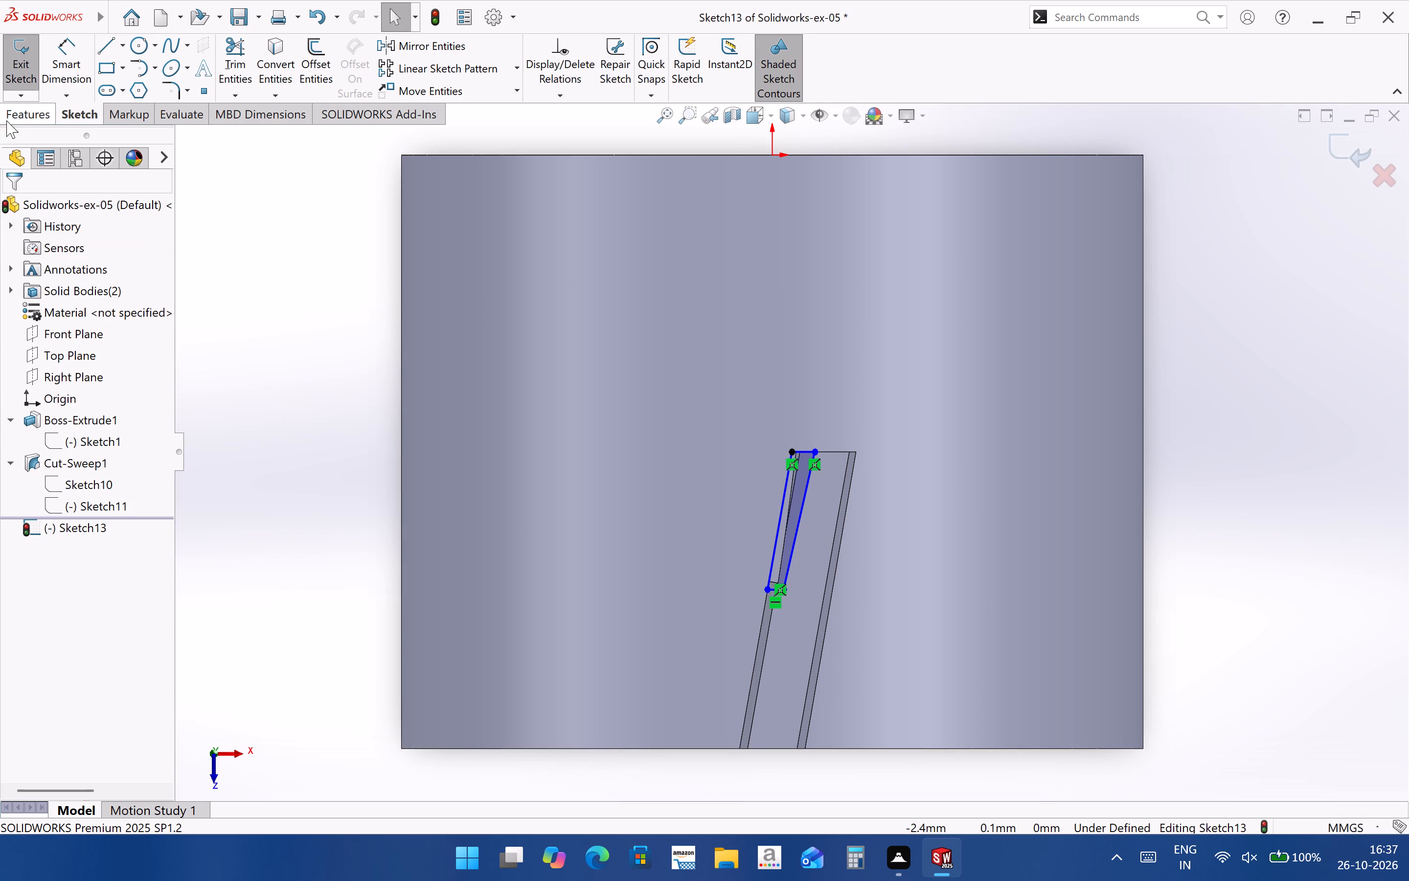
Cut-extrude the new outline blind 0.40 mm in the reversed direction, outward from the notch floor, to remove the sliver.
click(6, 120)
click(273, 53)
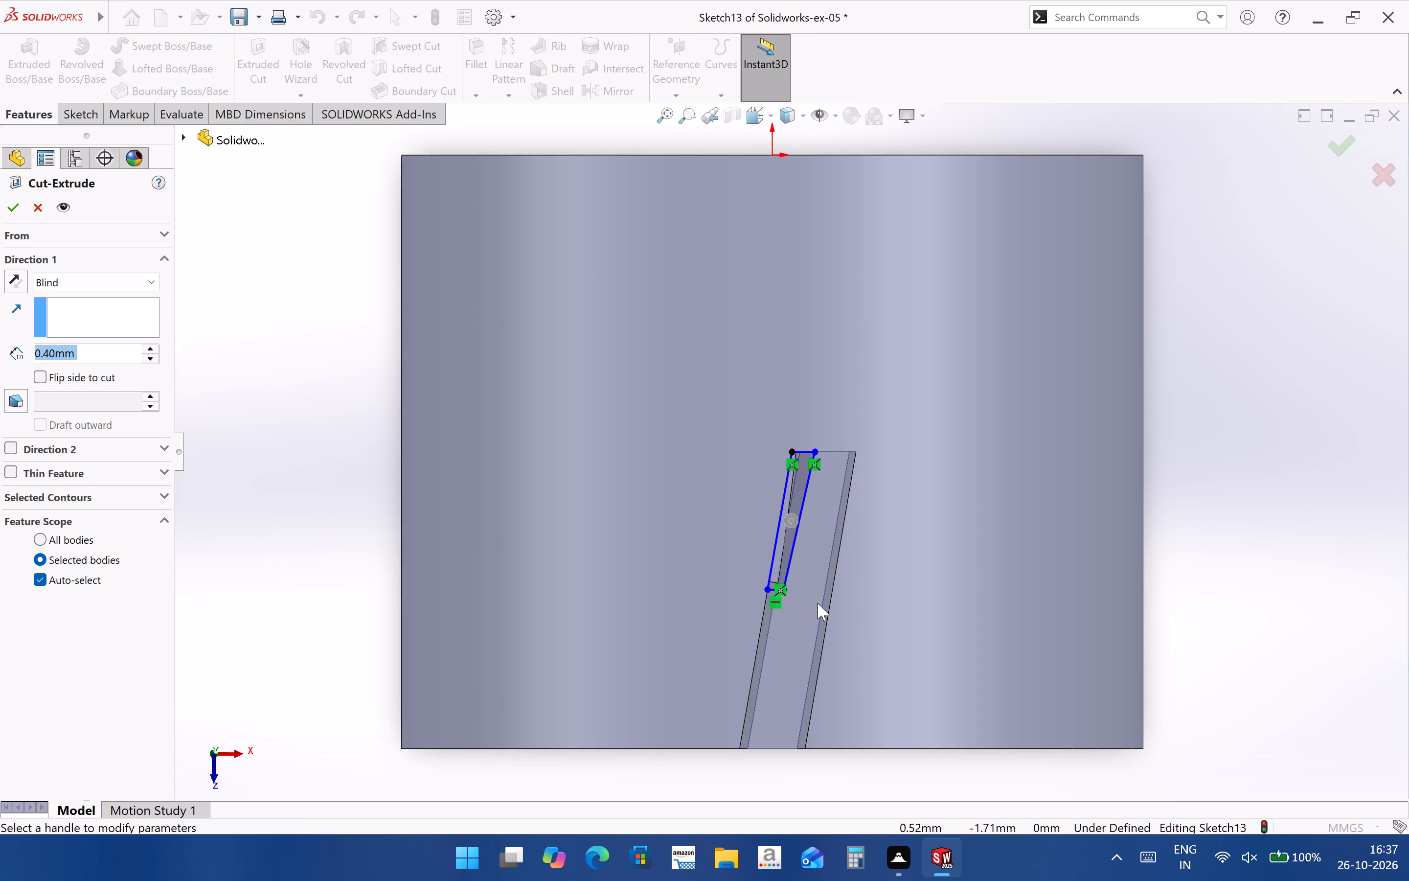
middle_drag(798, 610, 789, 338)
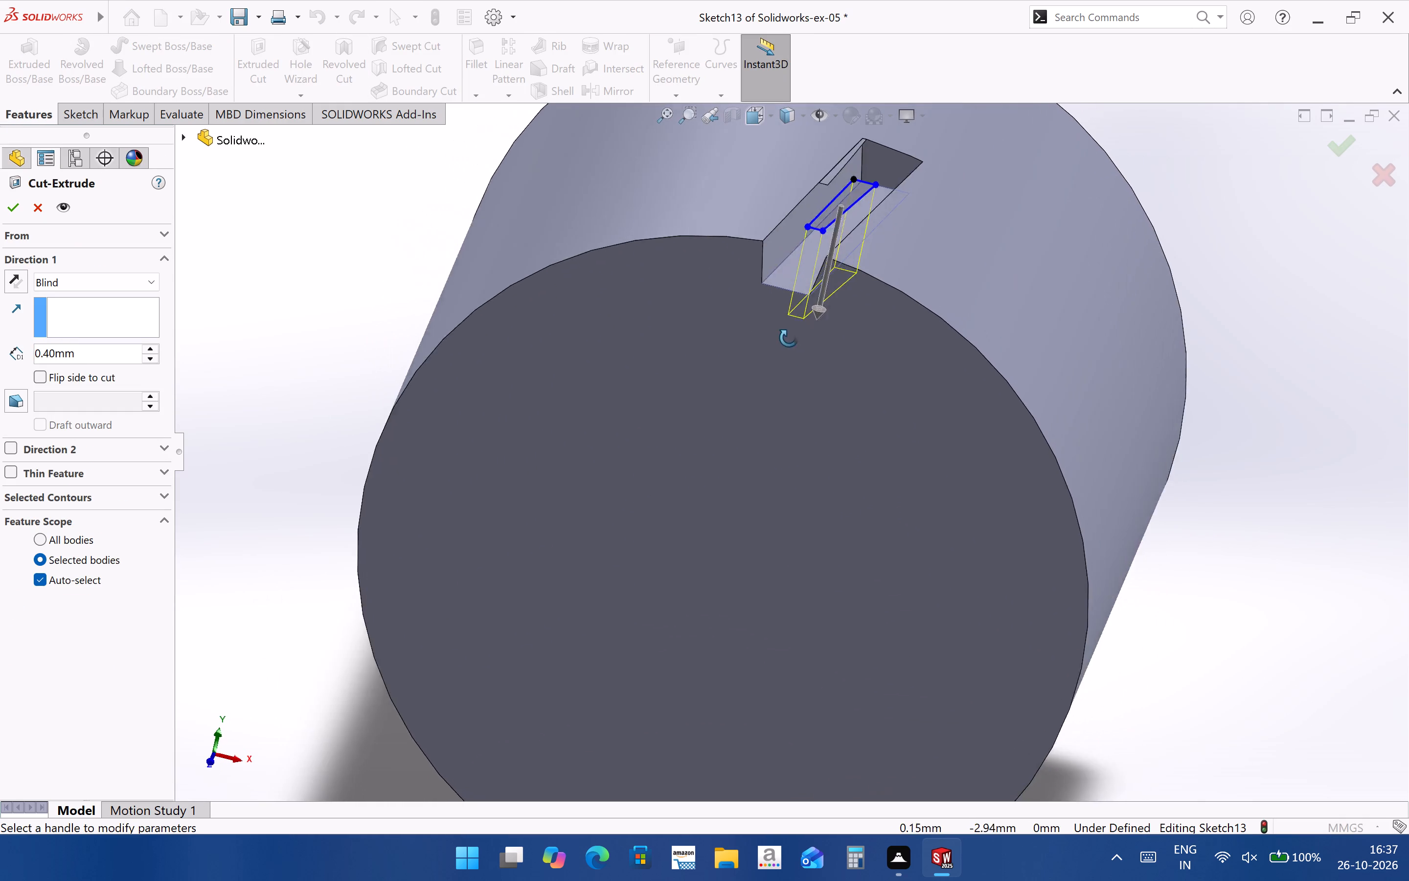
middle_drag(789, 338, 800, 323)
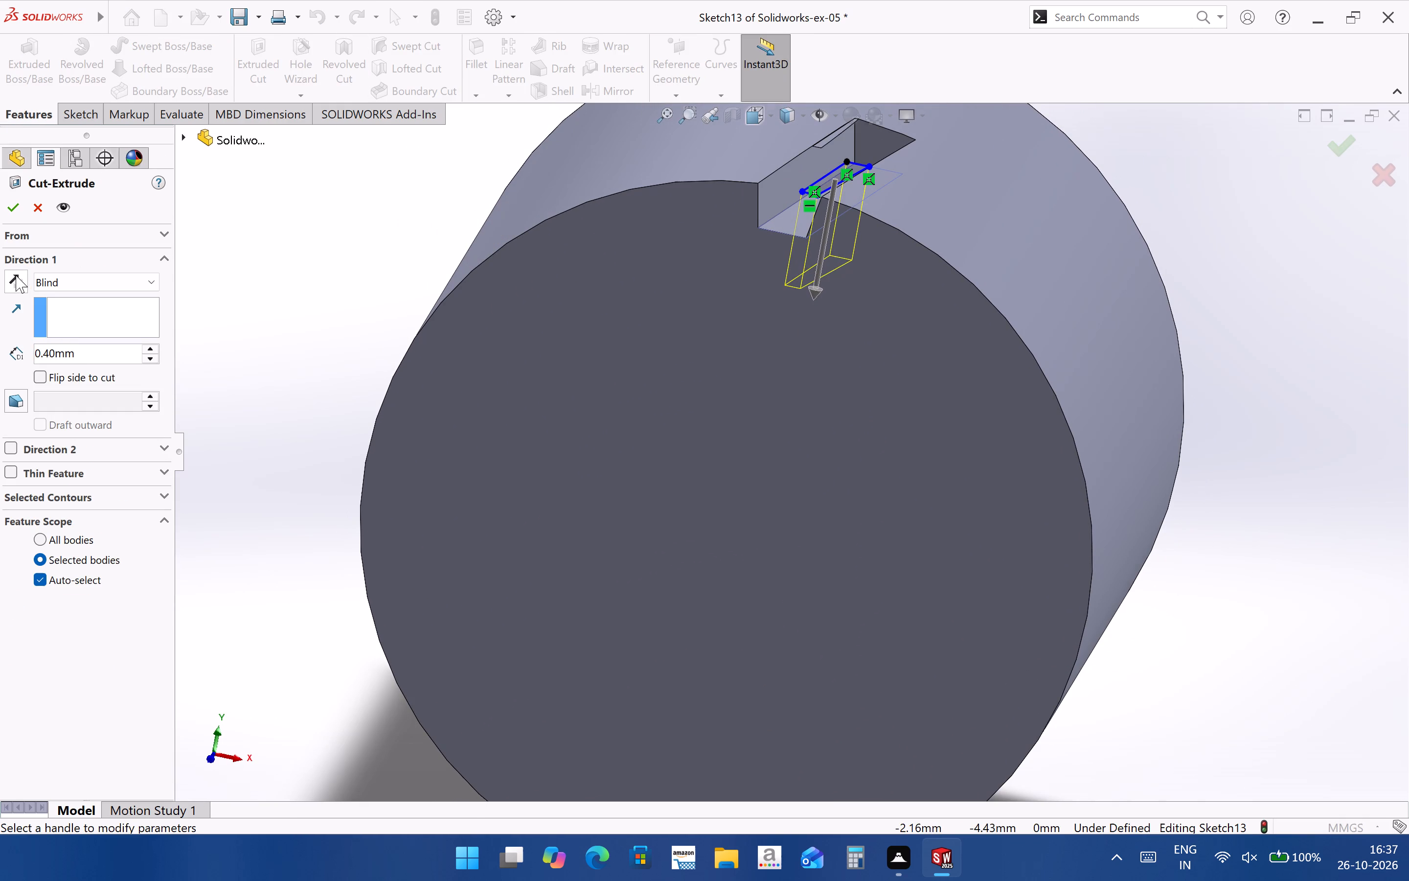
click(16, 275)
scroll(746, 349, up, 3)
middle_drag(847, 242, 872, 337)
middle_drag(885, 360, 550, 577)
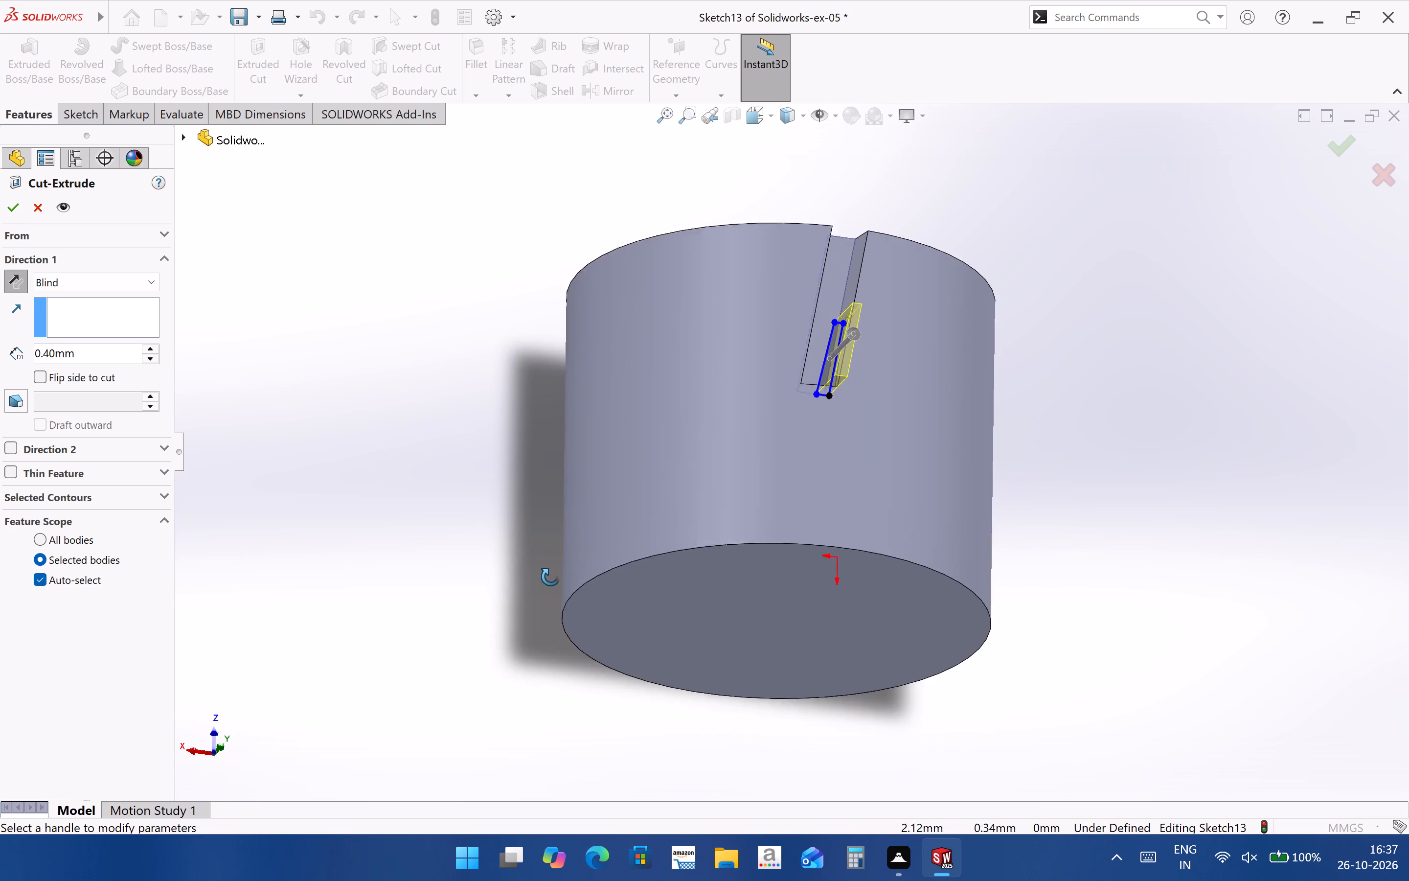
middle_drag(550, 577, 550, 581)
scroll(918, 308, down, 3)
middle_drag(814, 434, 783, 482)
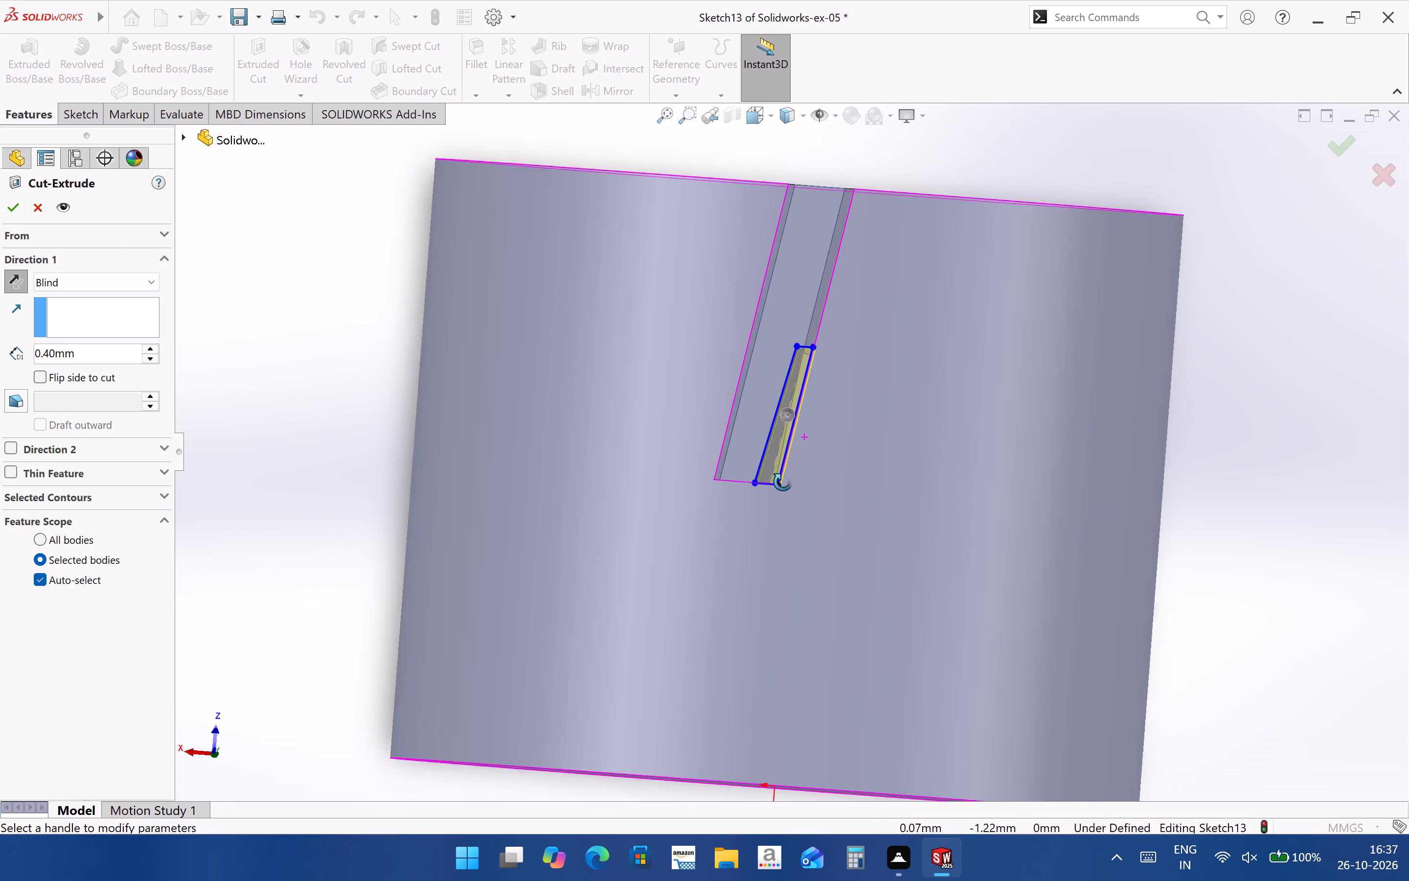
middle_drag(783, 482, 793, 486)
click(10, 202)
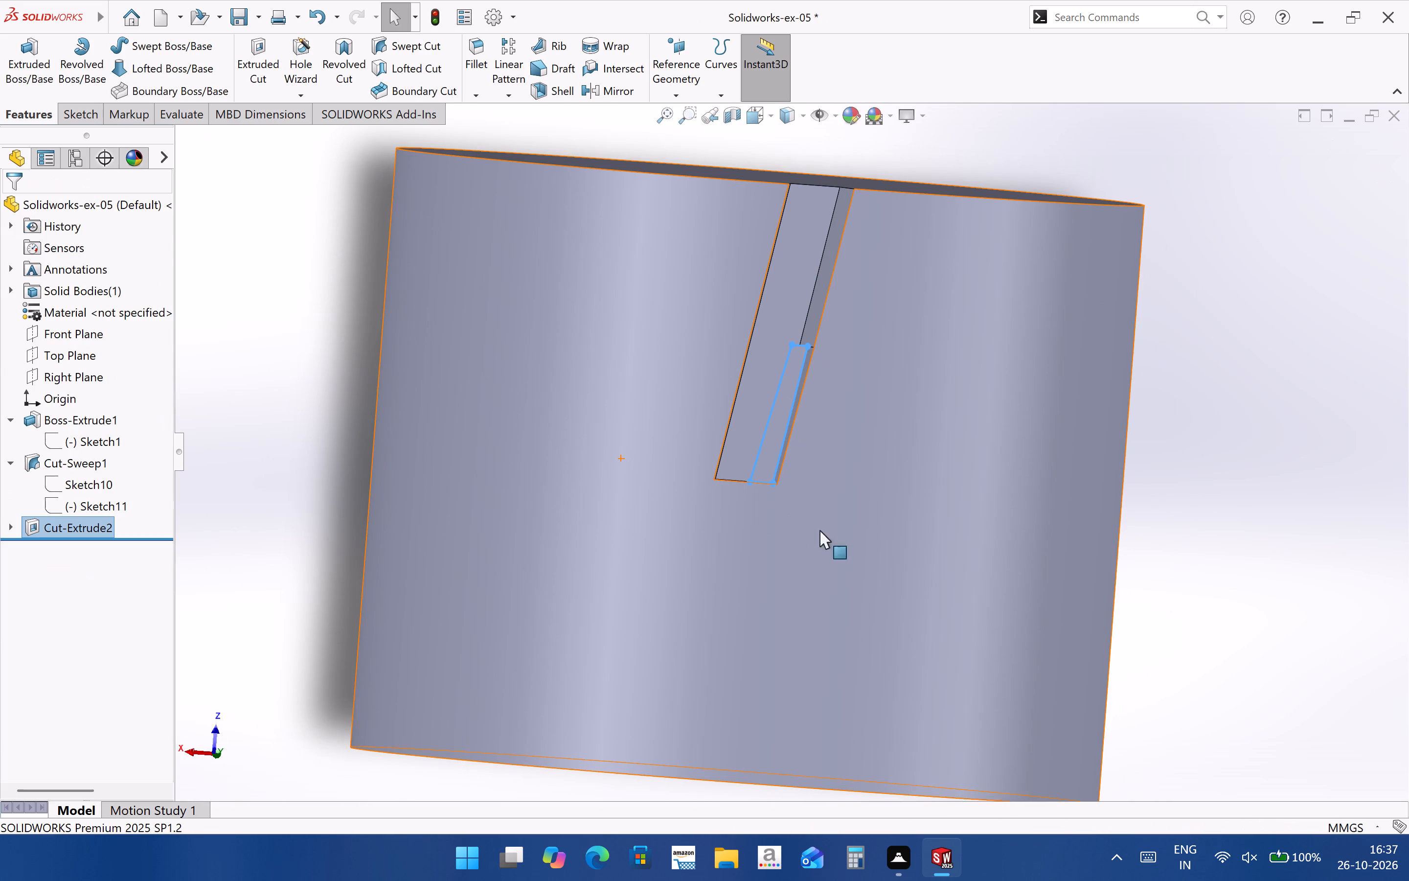
click(1408, 464)
click(1321, 510)
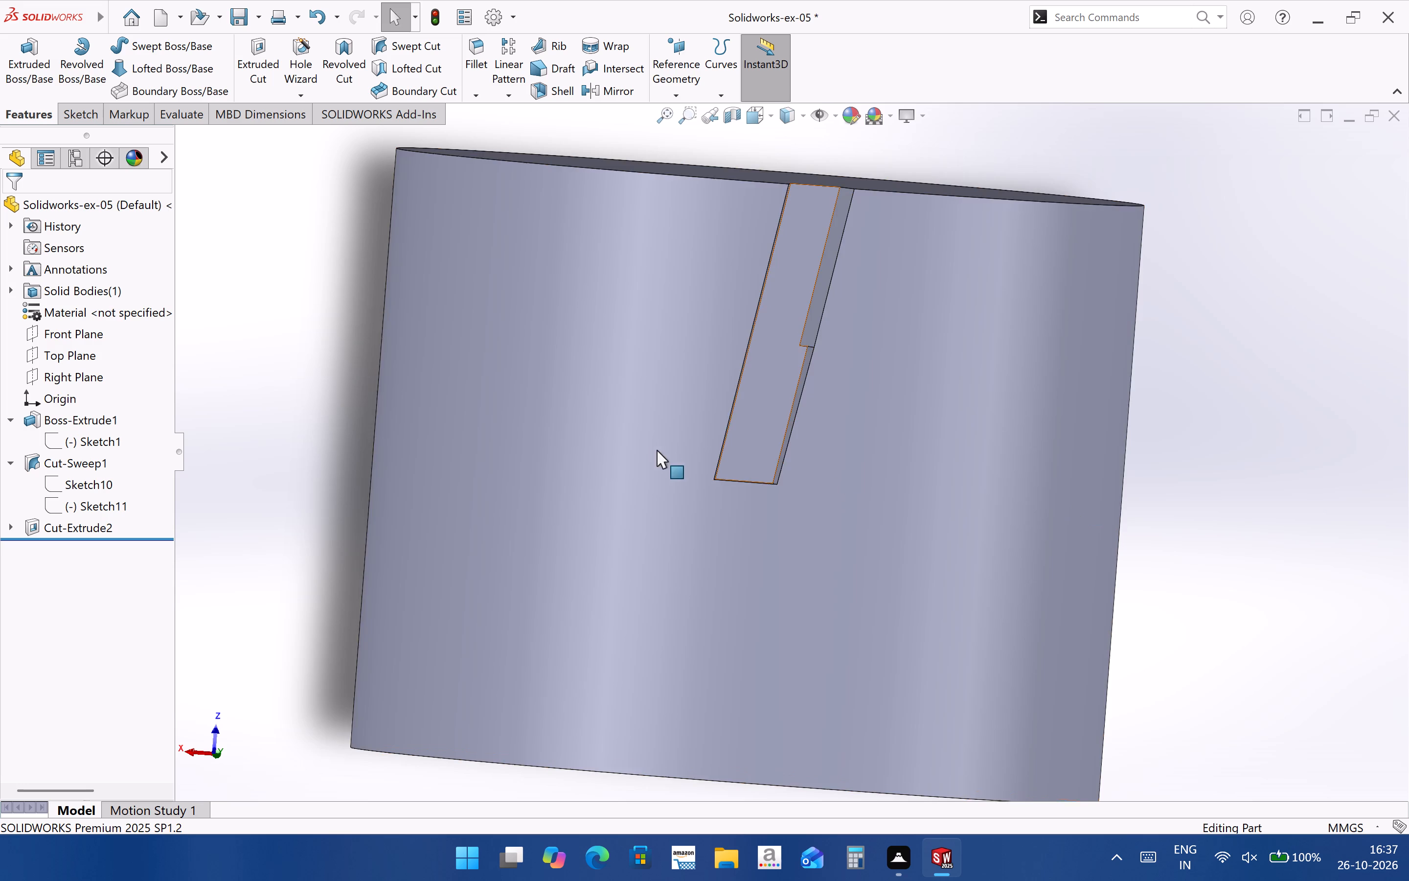
middle_drag(730, 394, 765, 467)
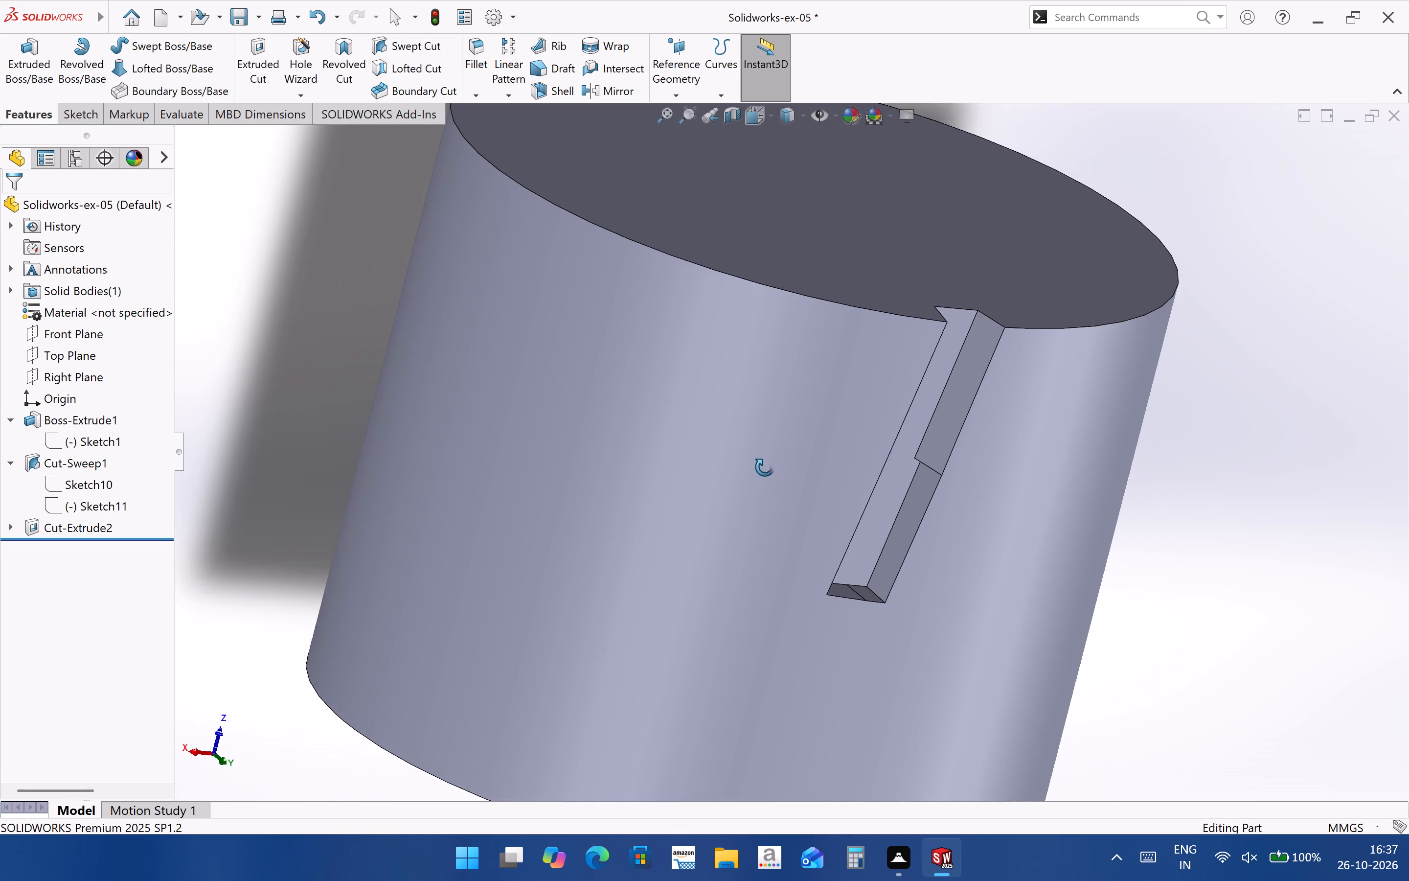
In Cut-Extrude2's sketch, delete the short line closing the four-sided outline at its end nearer the notch's open end.
middle_drag(765, 467, 742, 428)
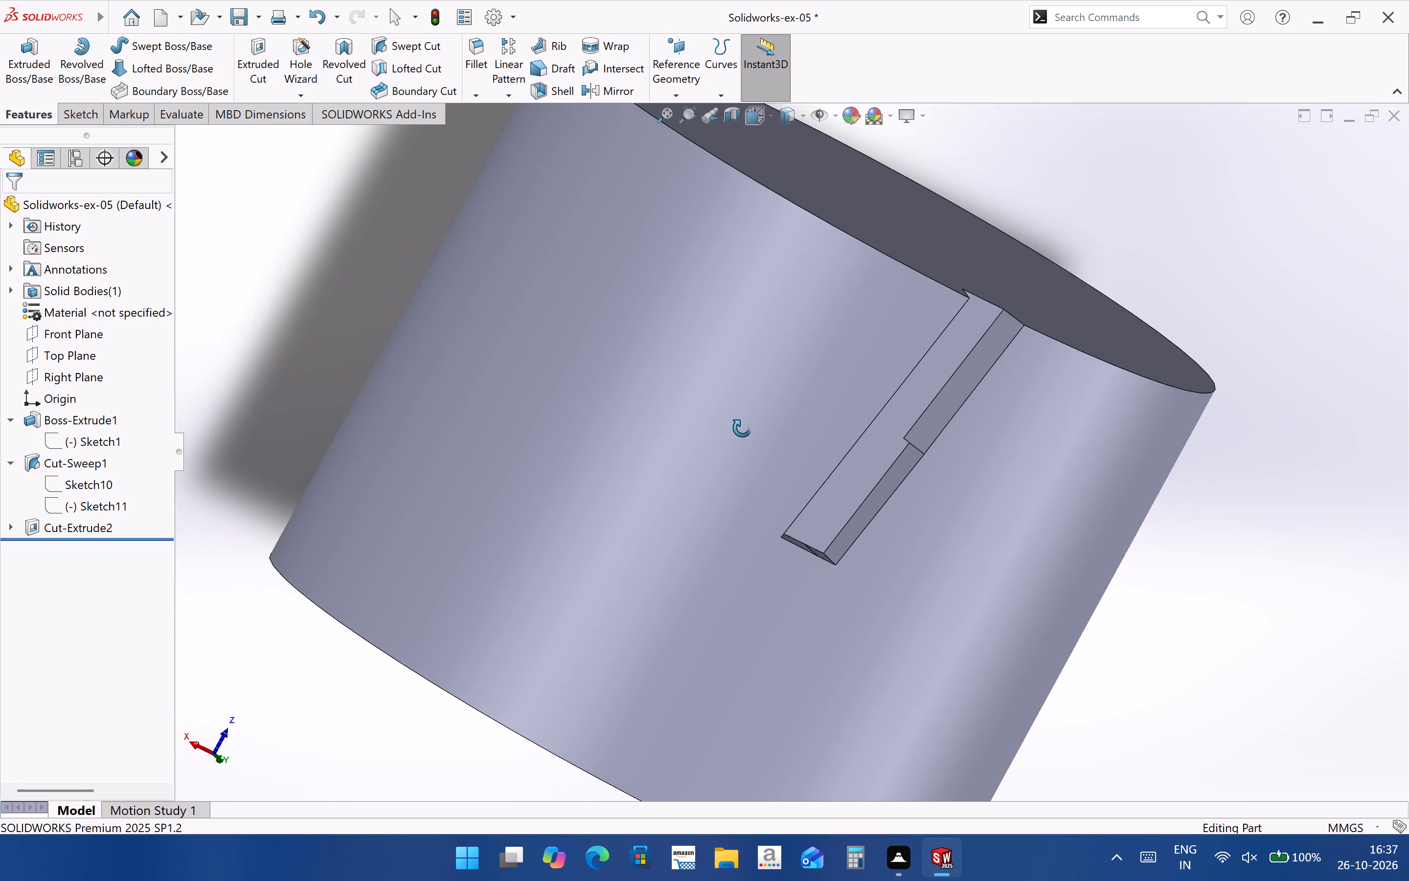
middle_drag(742, 428, 762, 477)
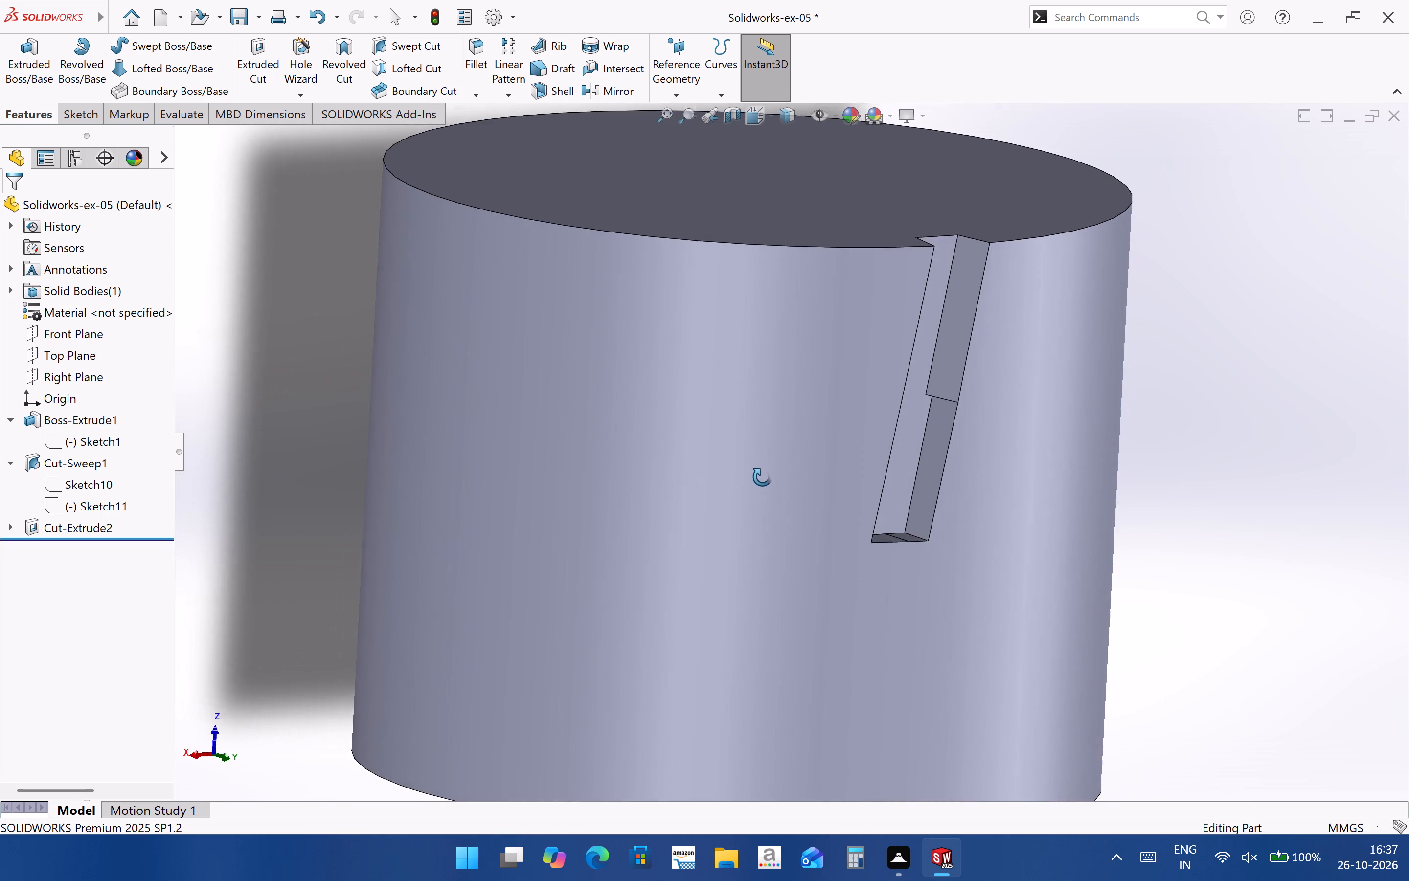
middle_drag(762, 477, 755, 477)
click(103, 529)
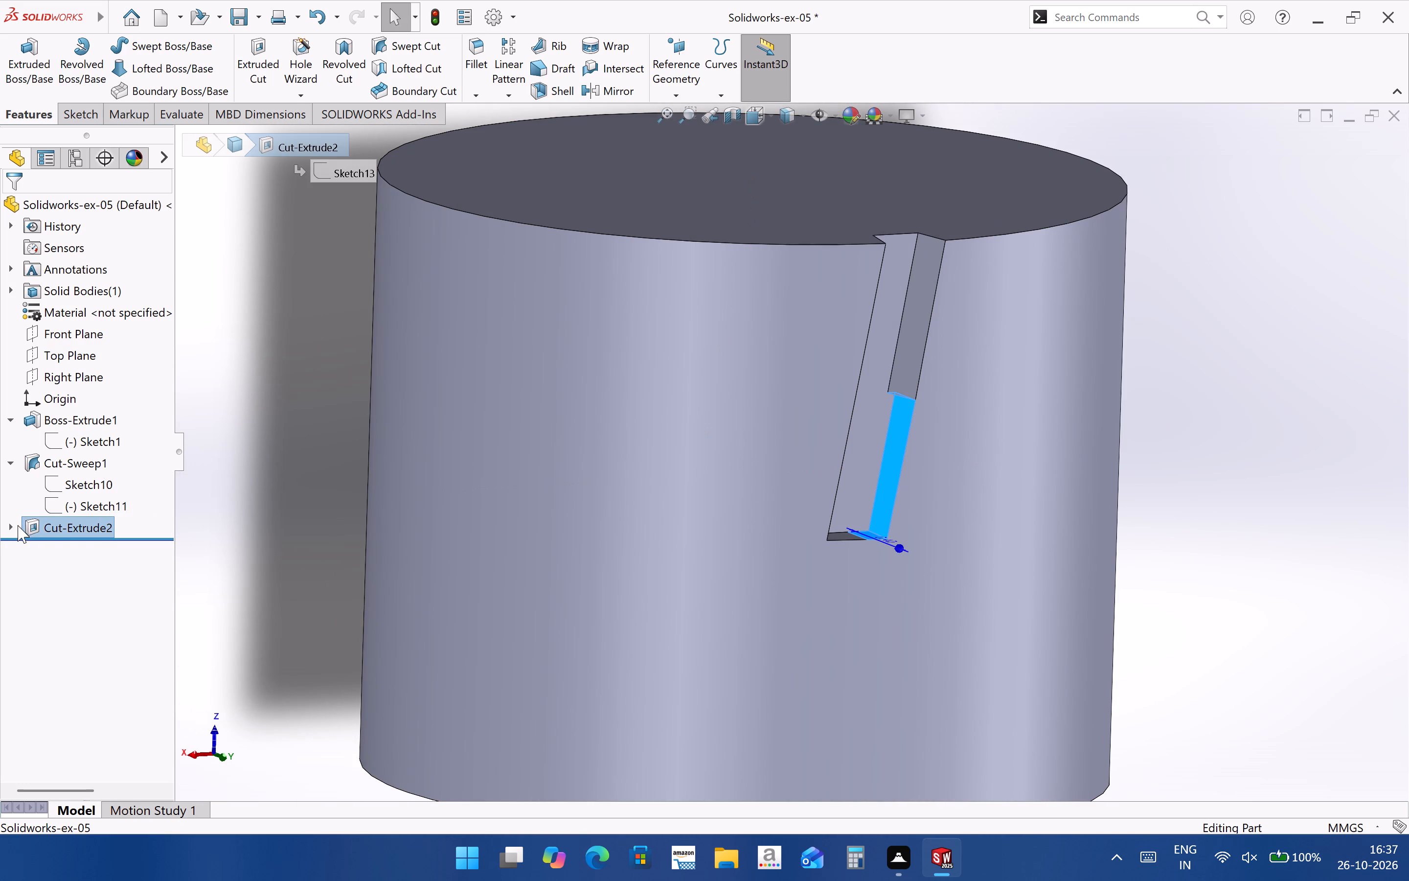
click(15, 525)
click(67, 547)
click(81, 509)
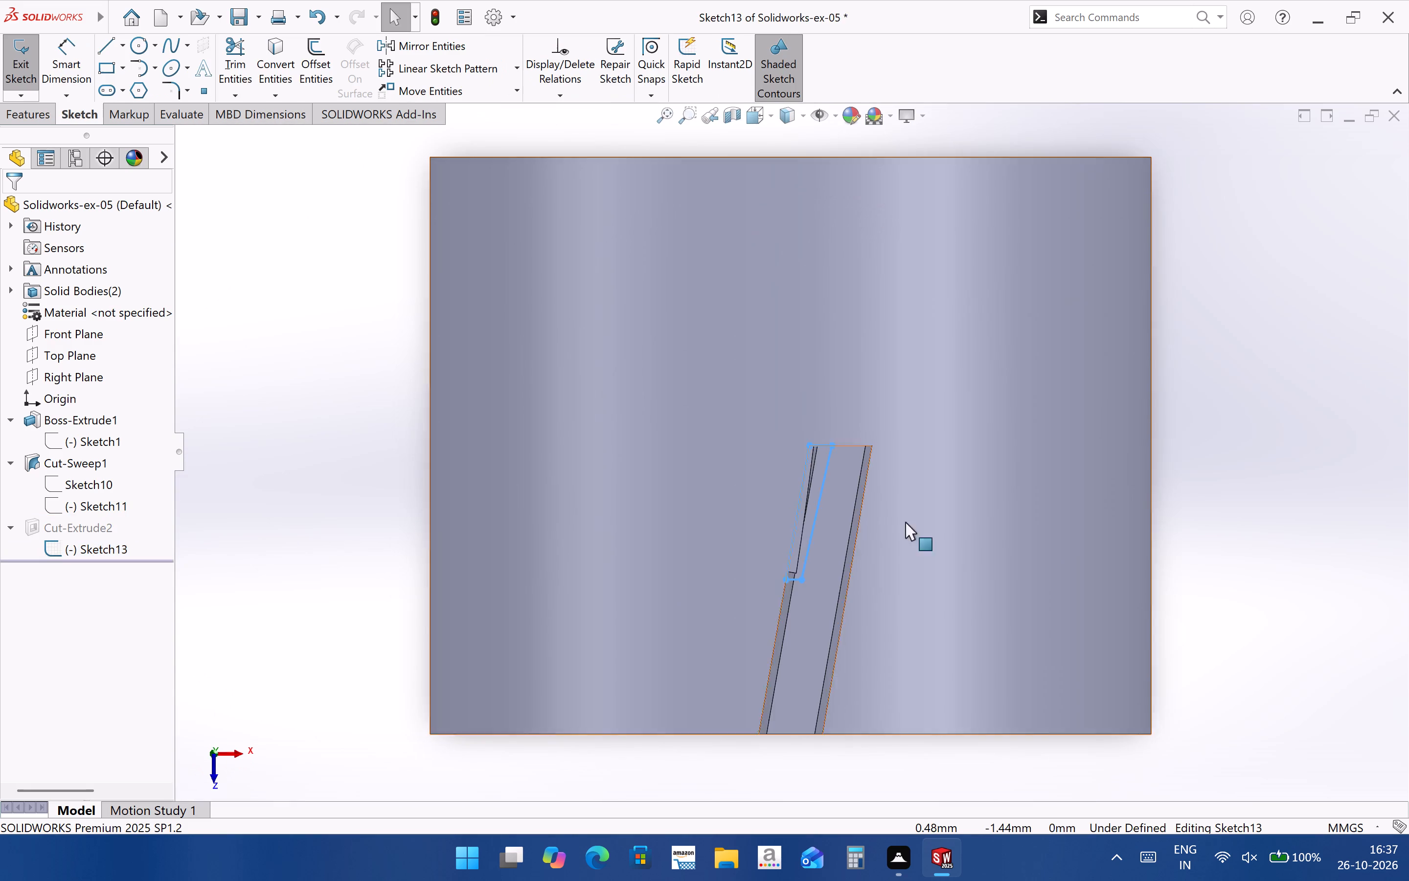
scroll(821, 617, up, 2)
scroll(786, 635, down, 3)
scroll(790, 440, down, 4)
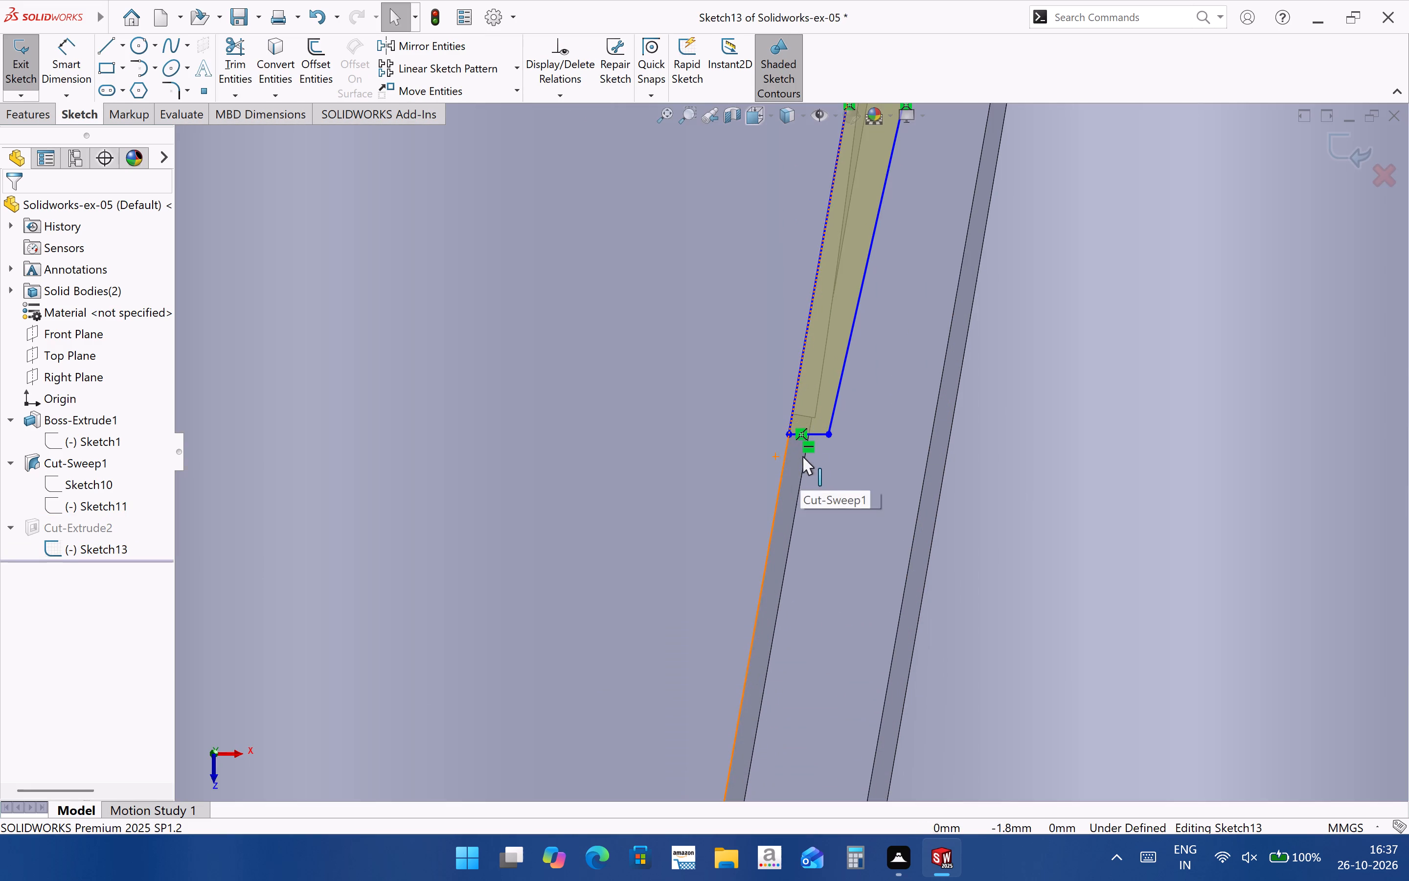
click(816, 437)
key(Delete)
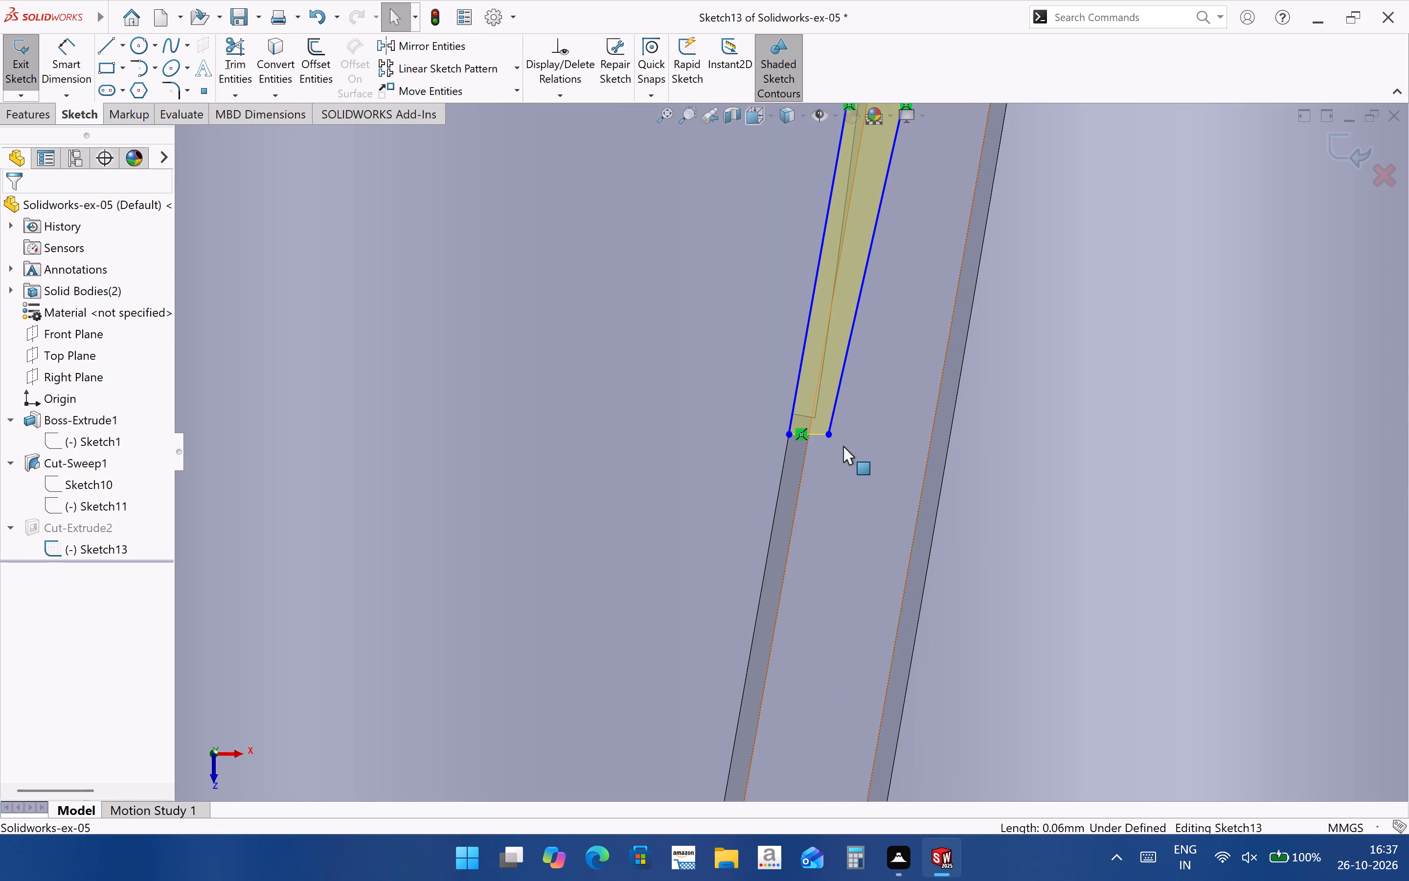
Extend the outline past the cylinder's end face with a collinear 0.69 mm line, a short horizontal line and a return line, and exit the sketch.
click(112, 50)
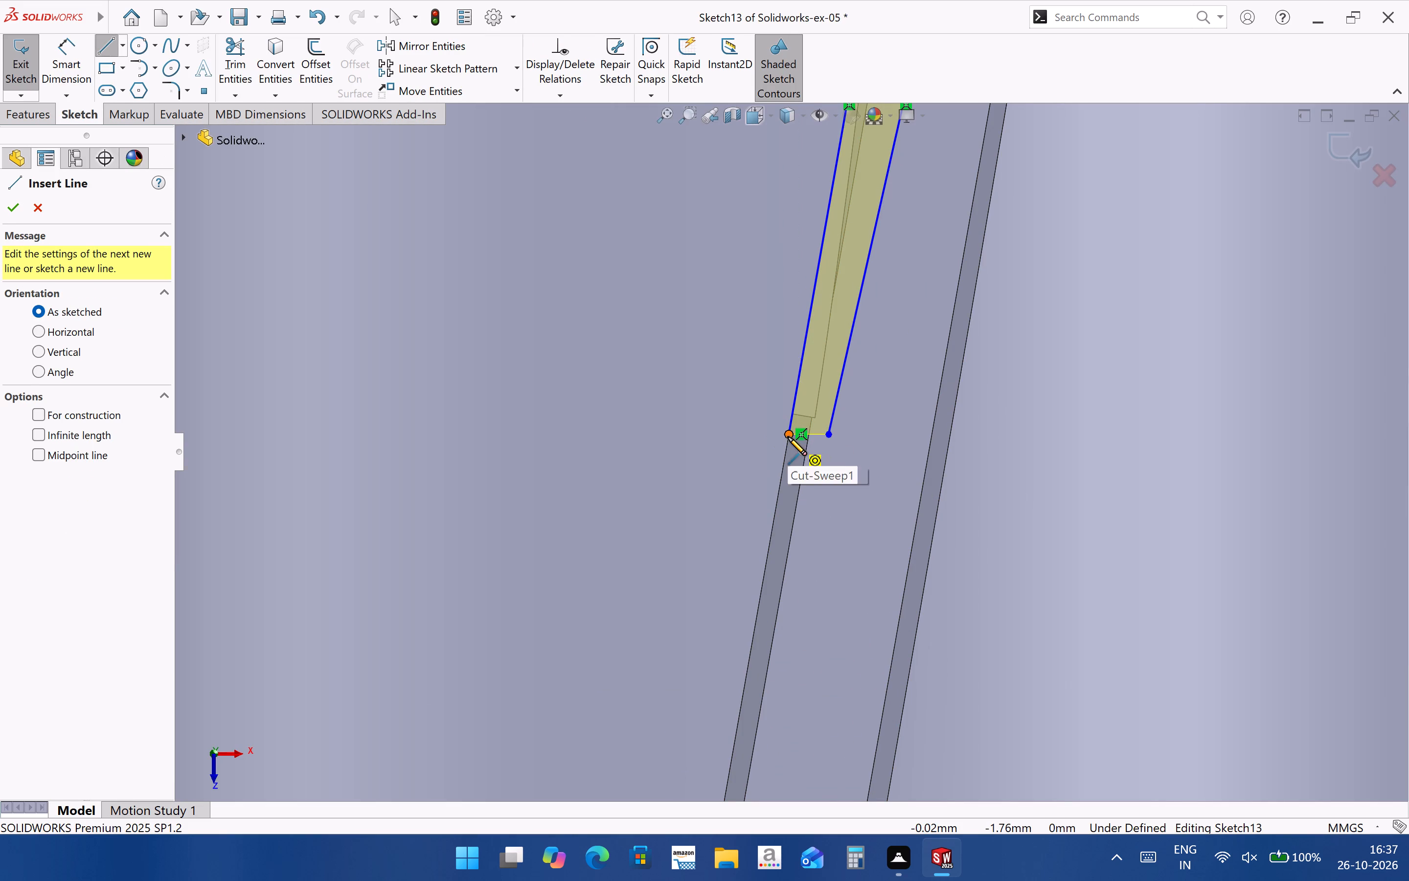
click(788, 437)
scroll(907, 464, up, 4)
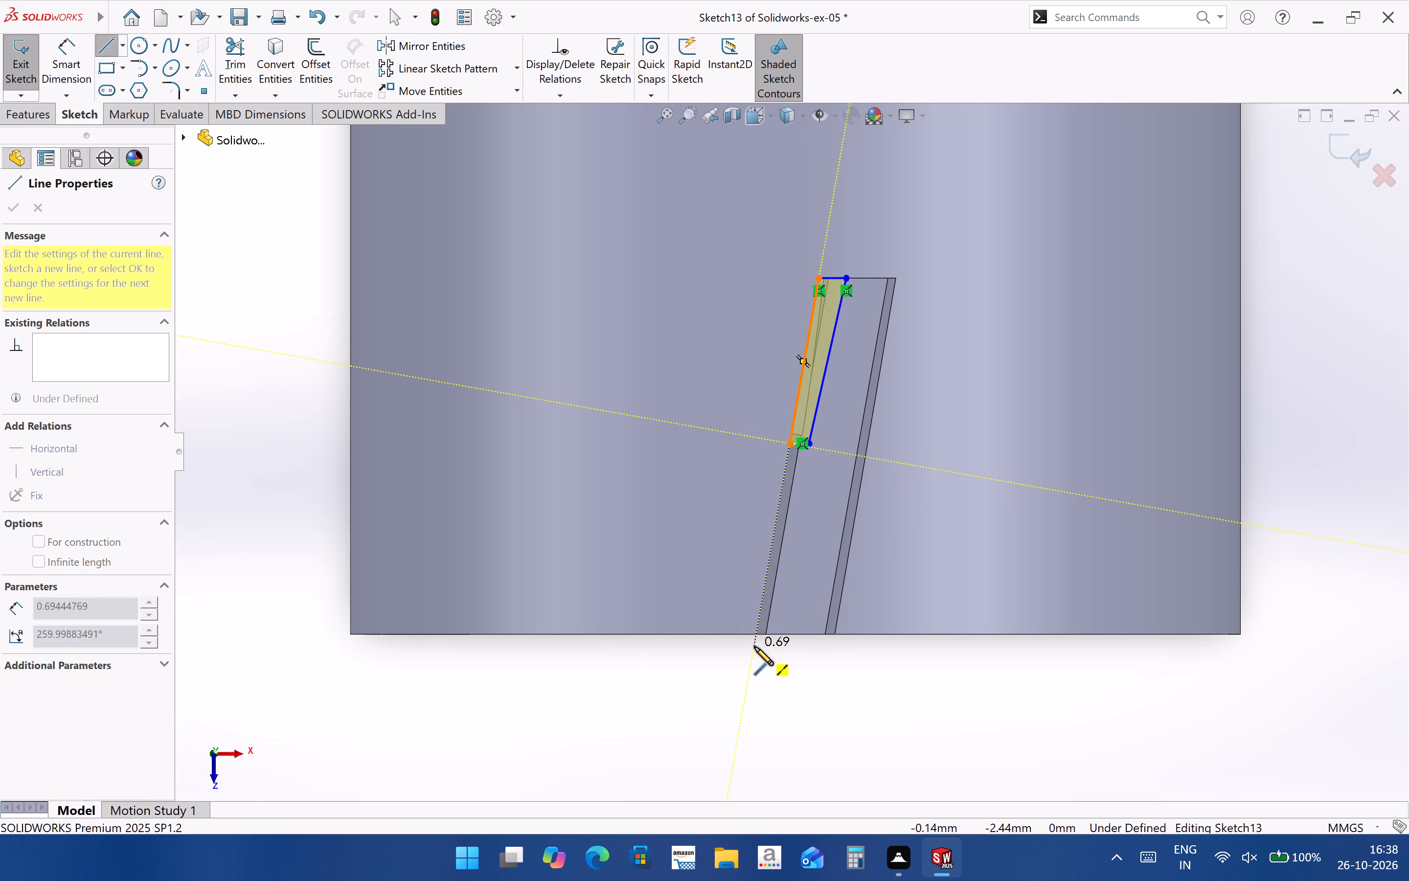
click(754, 647)
click(777, 648)
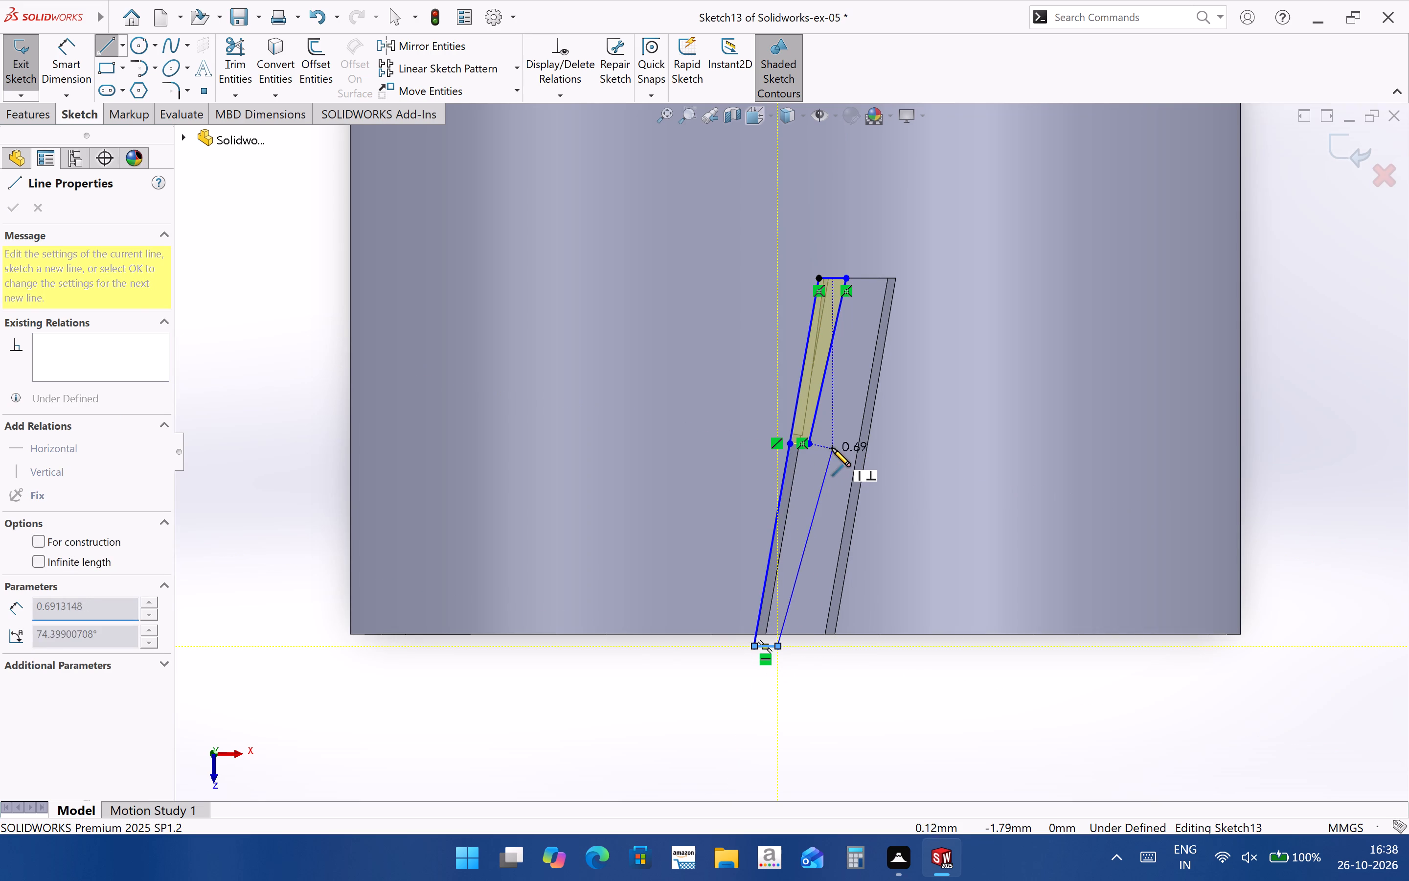
click(807, 444)
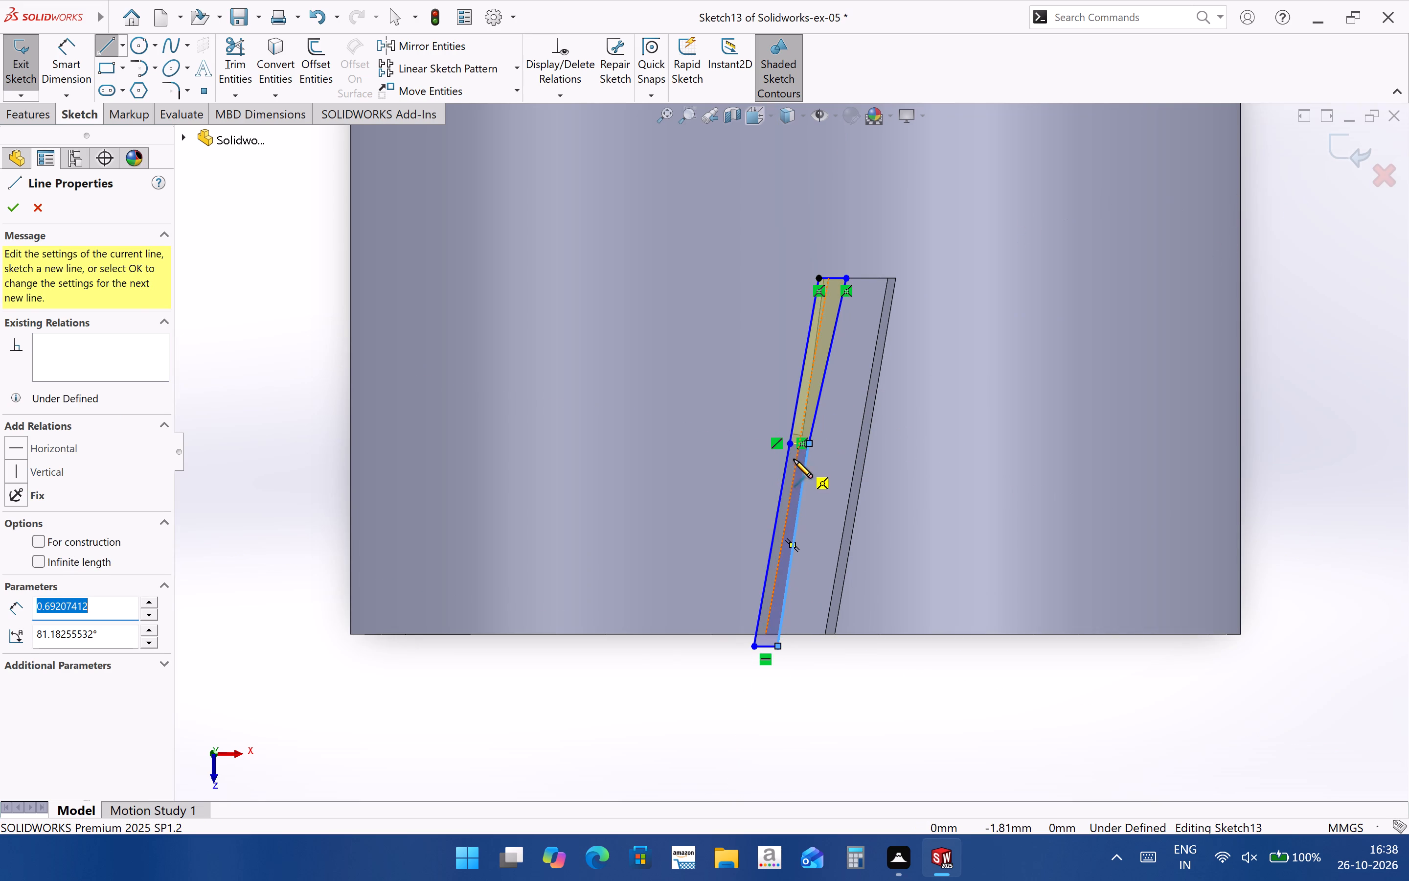
scroll(794, 459, down, 9)
scroll(923, 461, up, 3)
click(1367, 148)
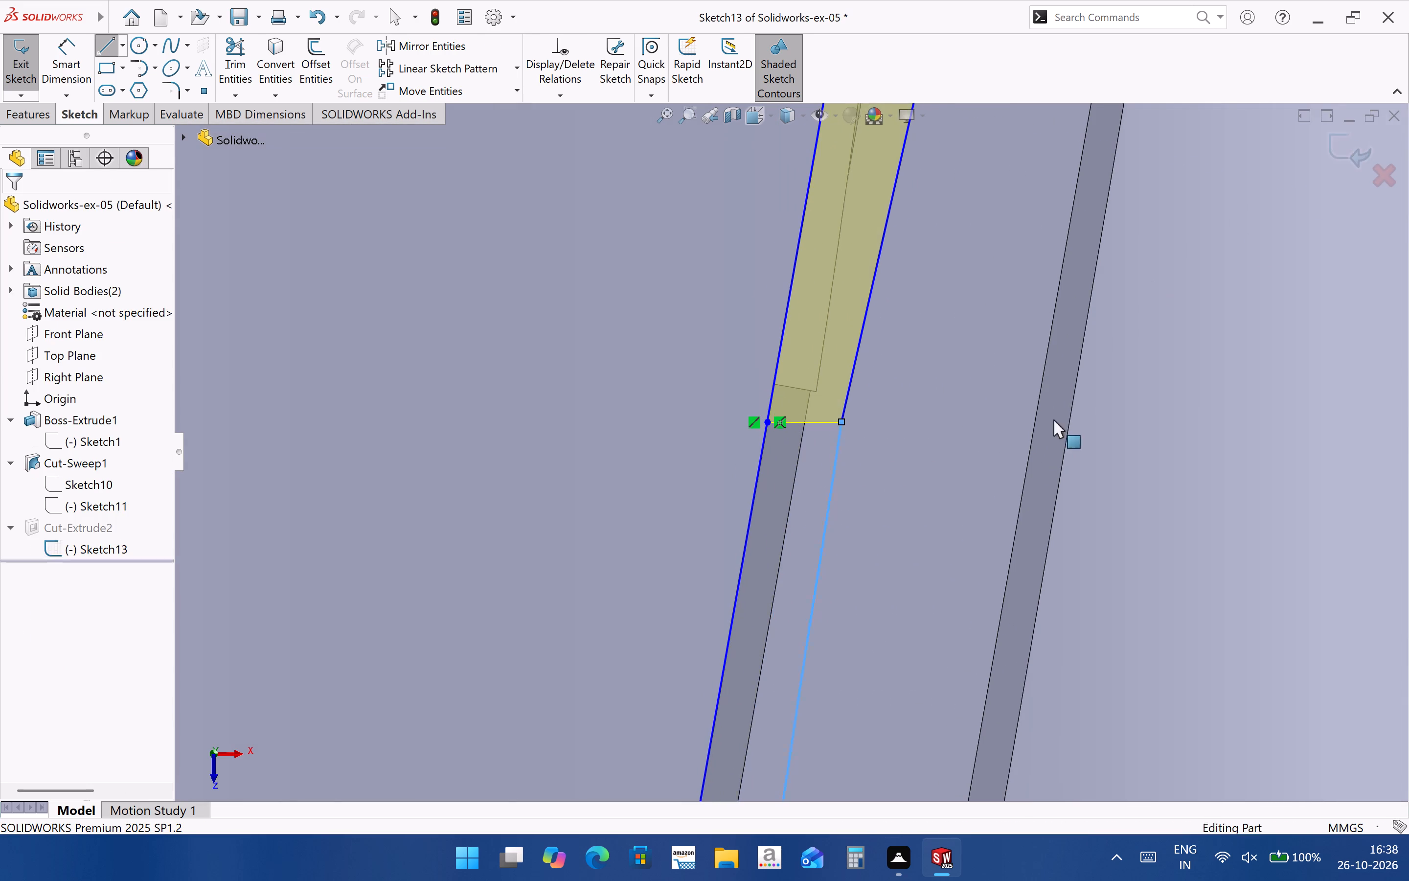
Examine the rebuilt notch from several angles, checking its side wall along the full length and its inner end.
scroll(997, 498, up, 7)
click(856, 766)
scroll(821, 598, up, 4)
middle_drag(827, 510, 770, 363)
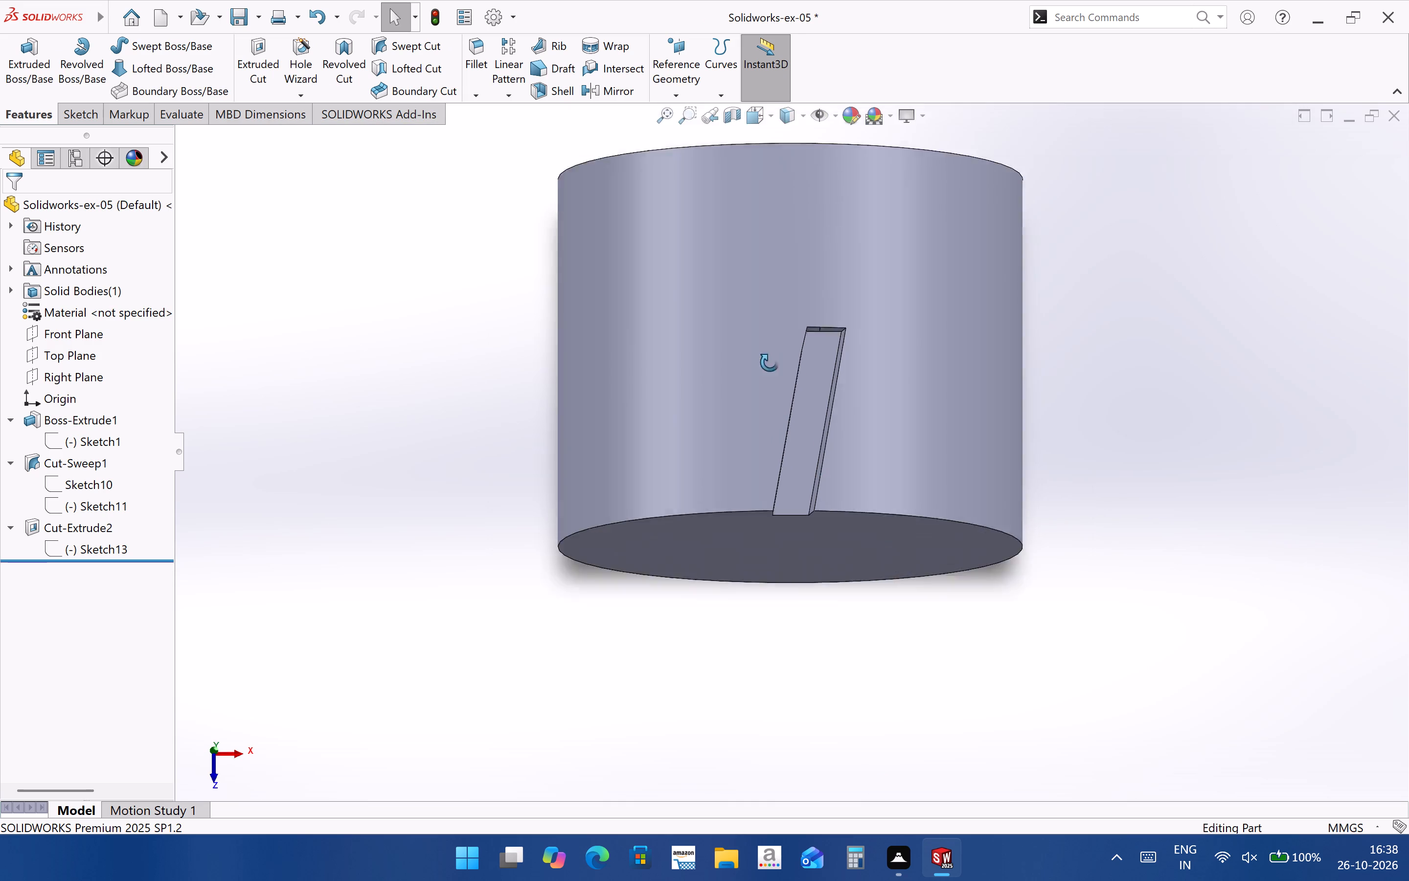
middle_drag(770, 363, 526, 862)
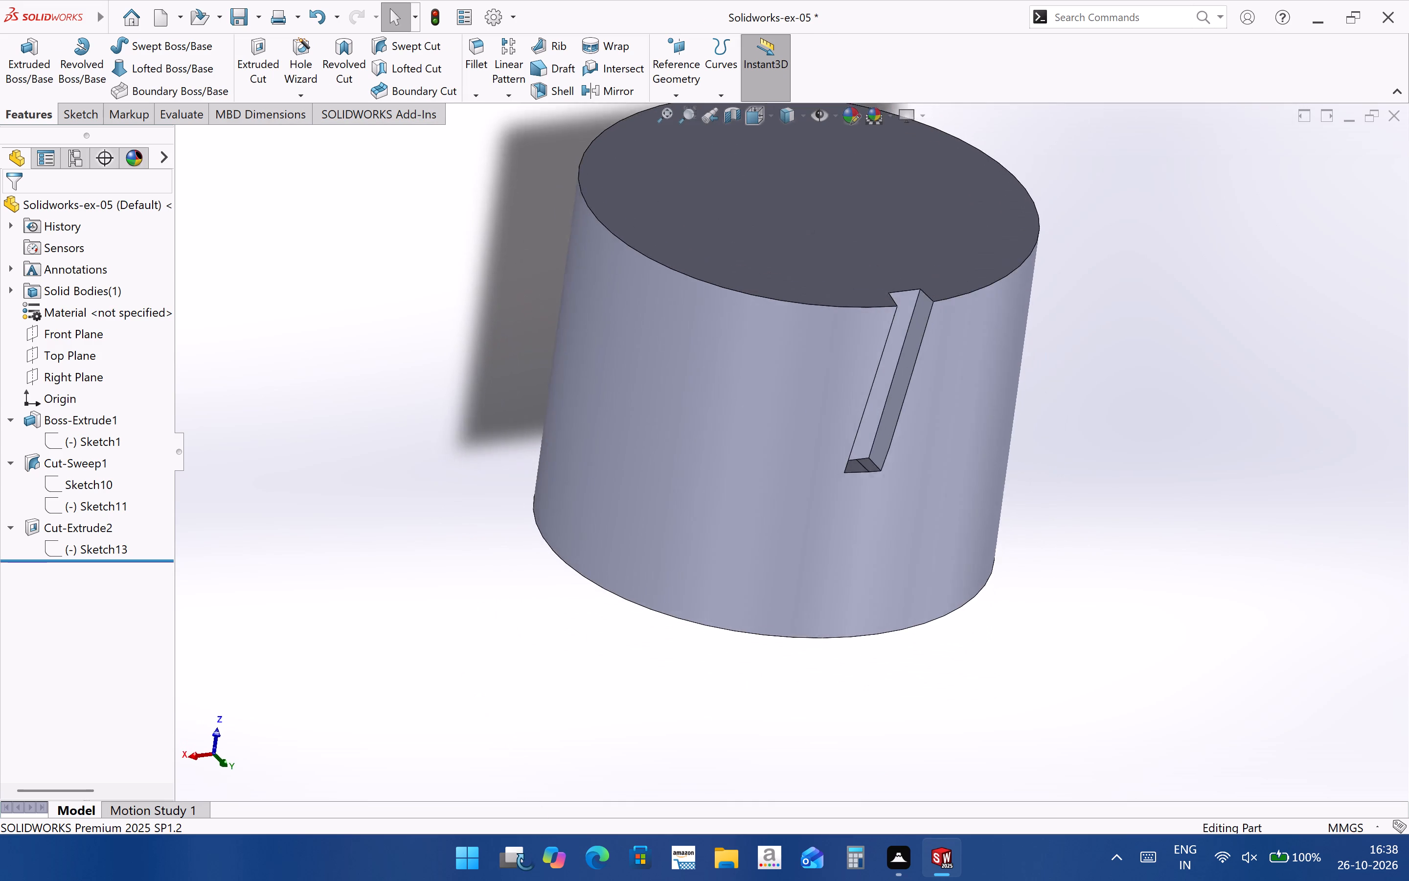
middle_drag(526, 862, 520, 863)
scroll(876, 397, down, 3)
middle_drag(870, 399, 845, 375)
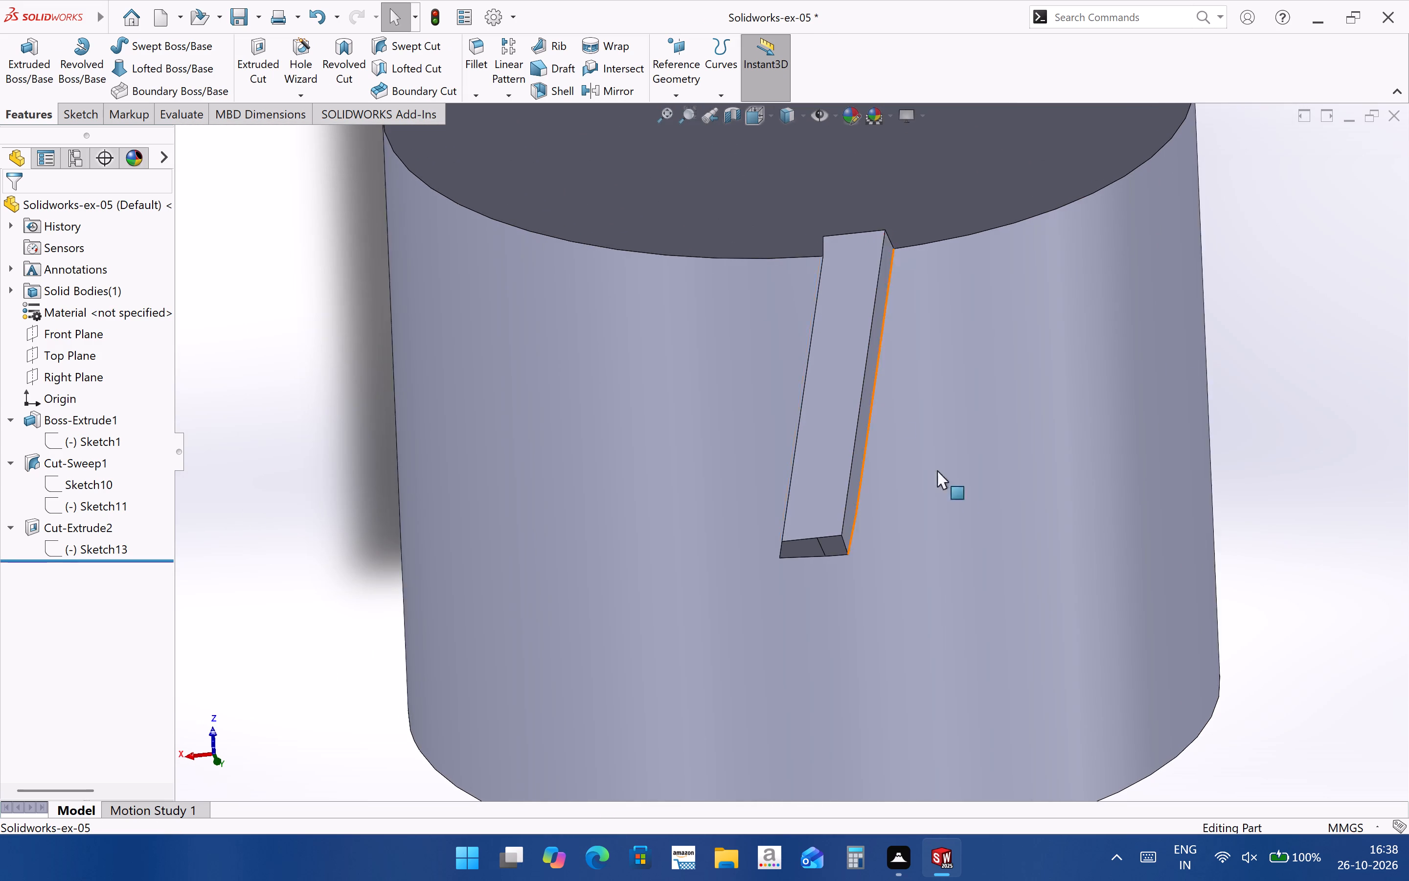
scroll(949, 484, up, 3)
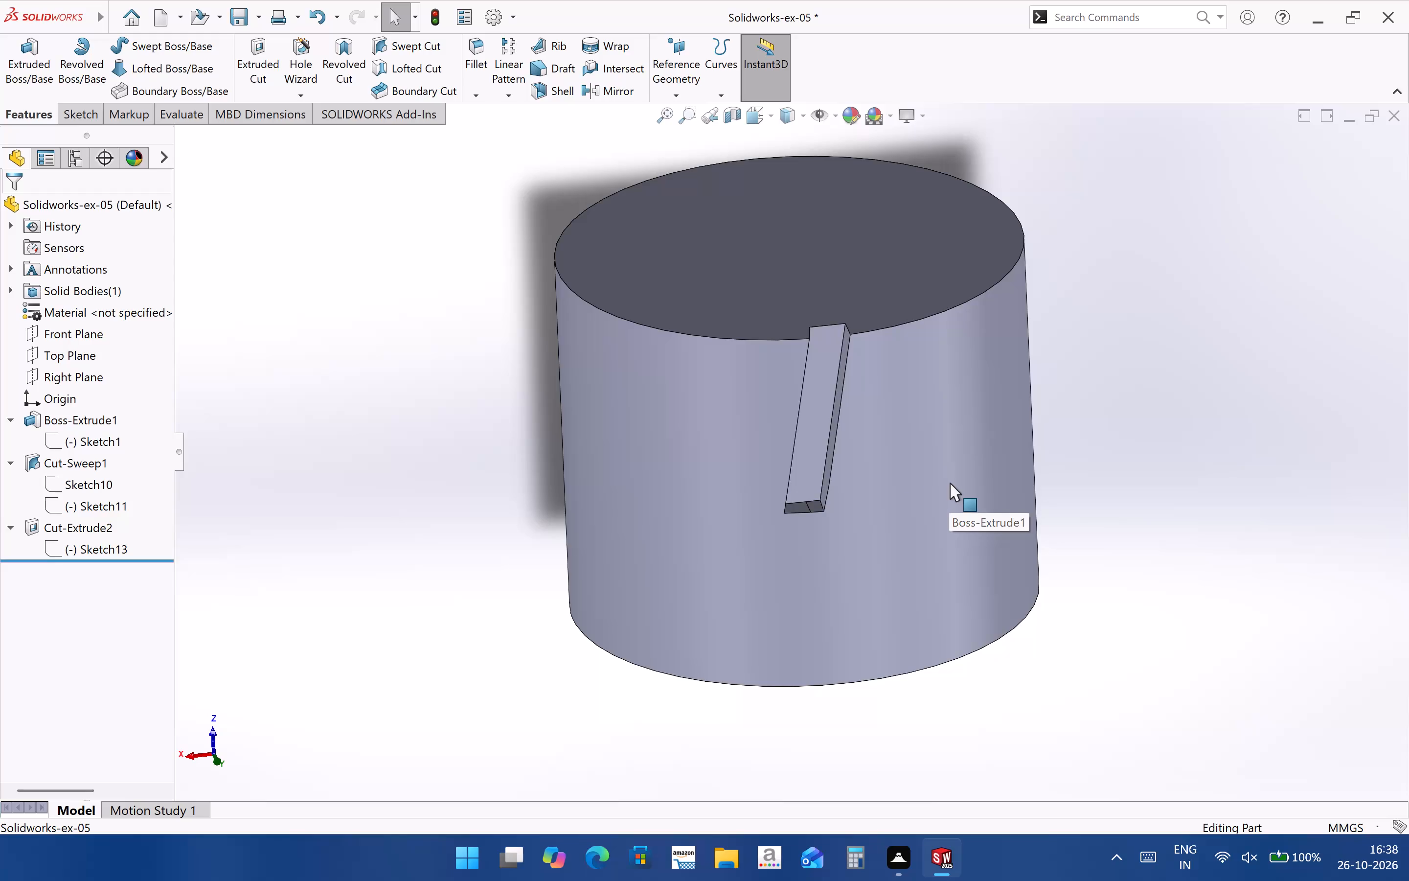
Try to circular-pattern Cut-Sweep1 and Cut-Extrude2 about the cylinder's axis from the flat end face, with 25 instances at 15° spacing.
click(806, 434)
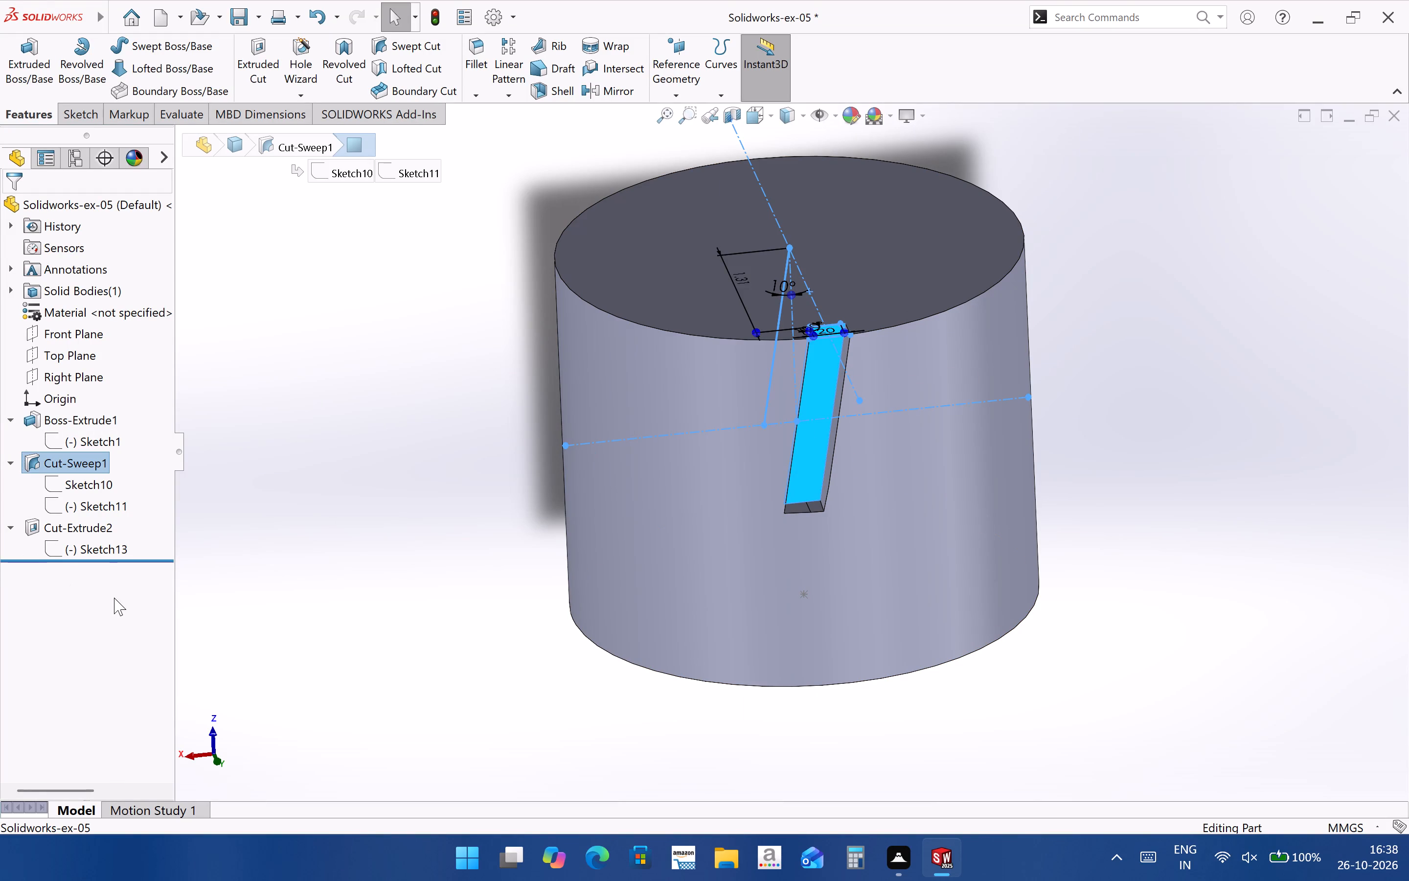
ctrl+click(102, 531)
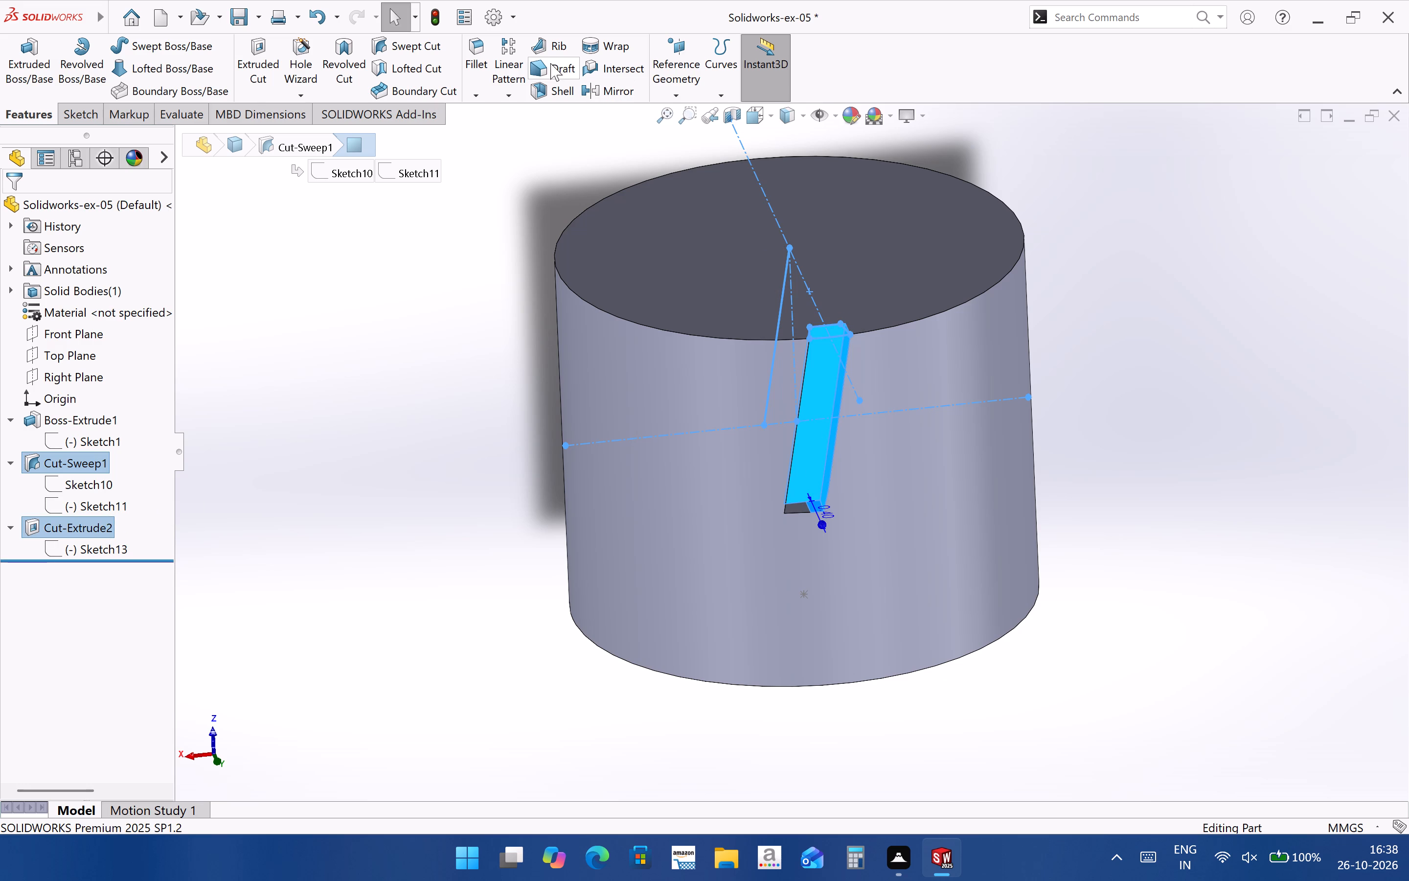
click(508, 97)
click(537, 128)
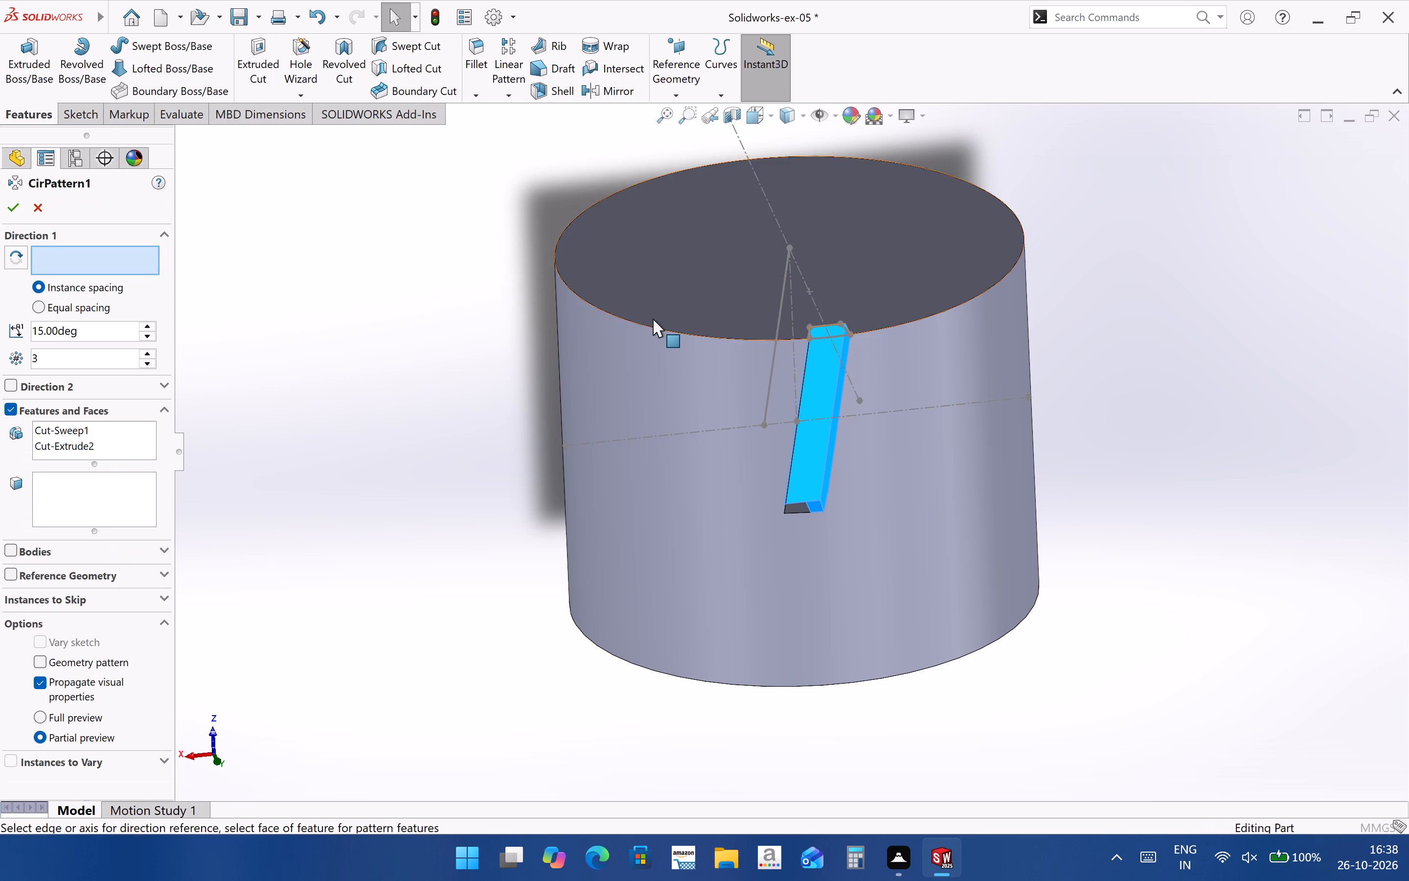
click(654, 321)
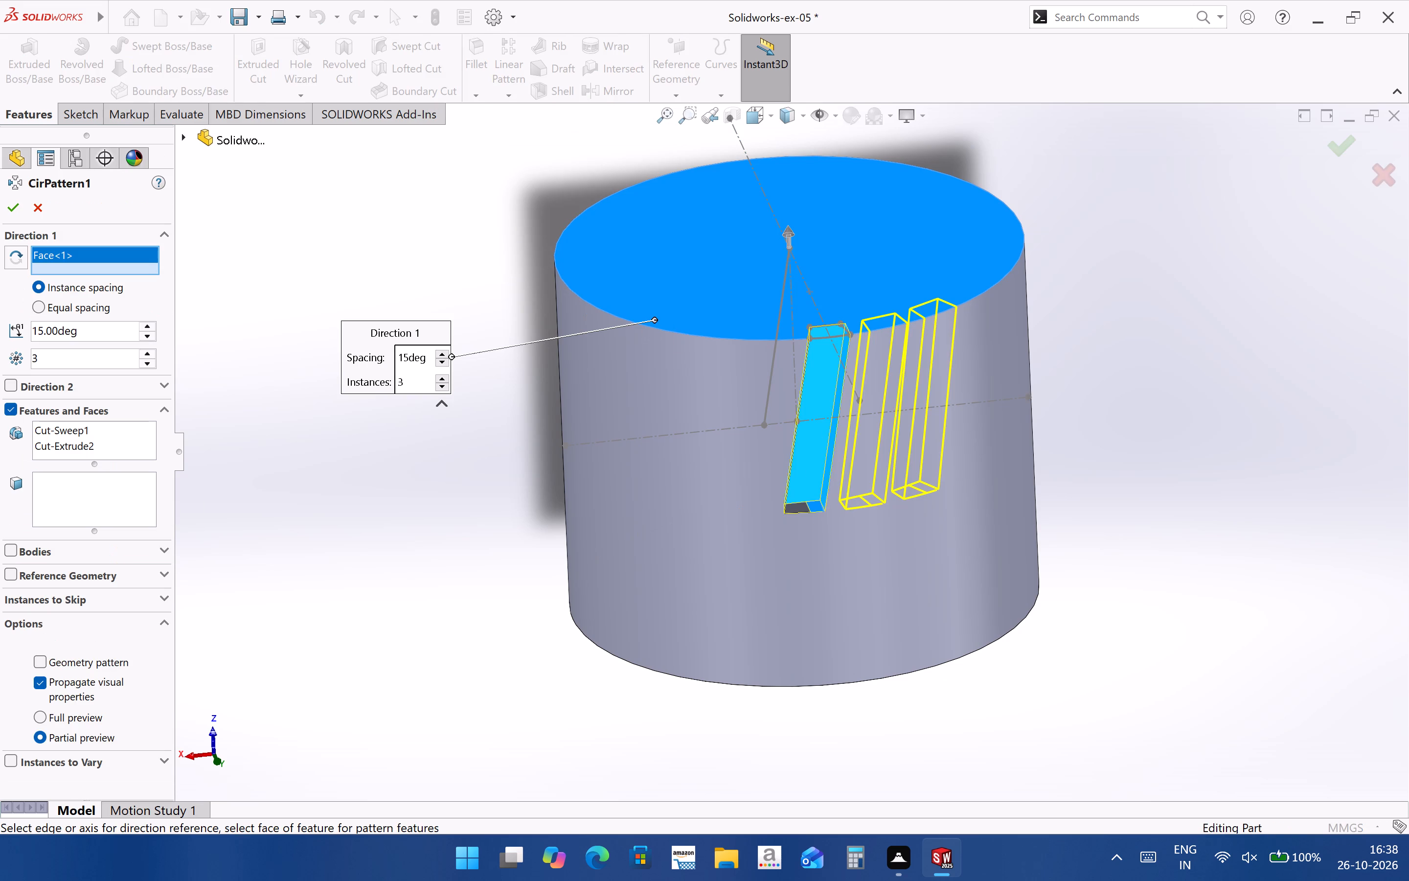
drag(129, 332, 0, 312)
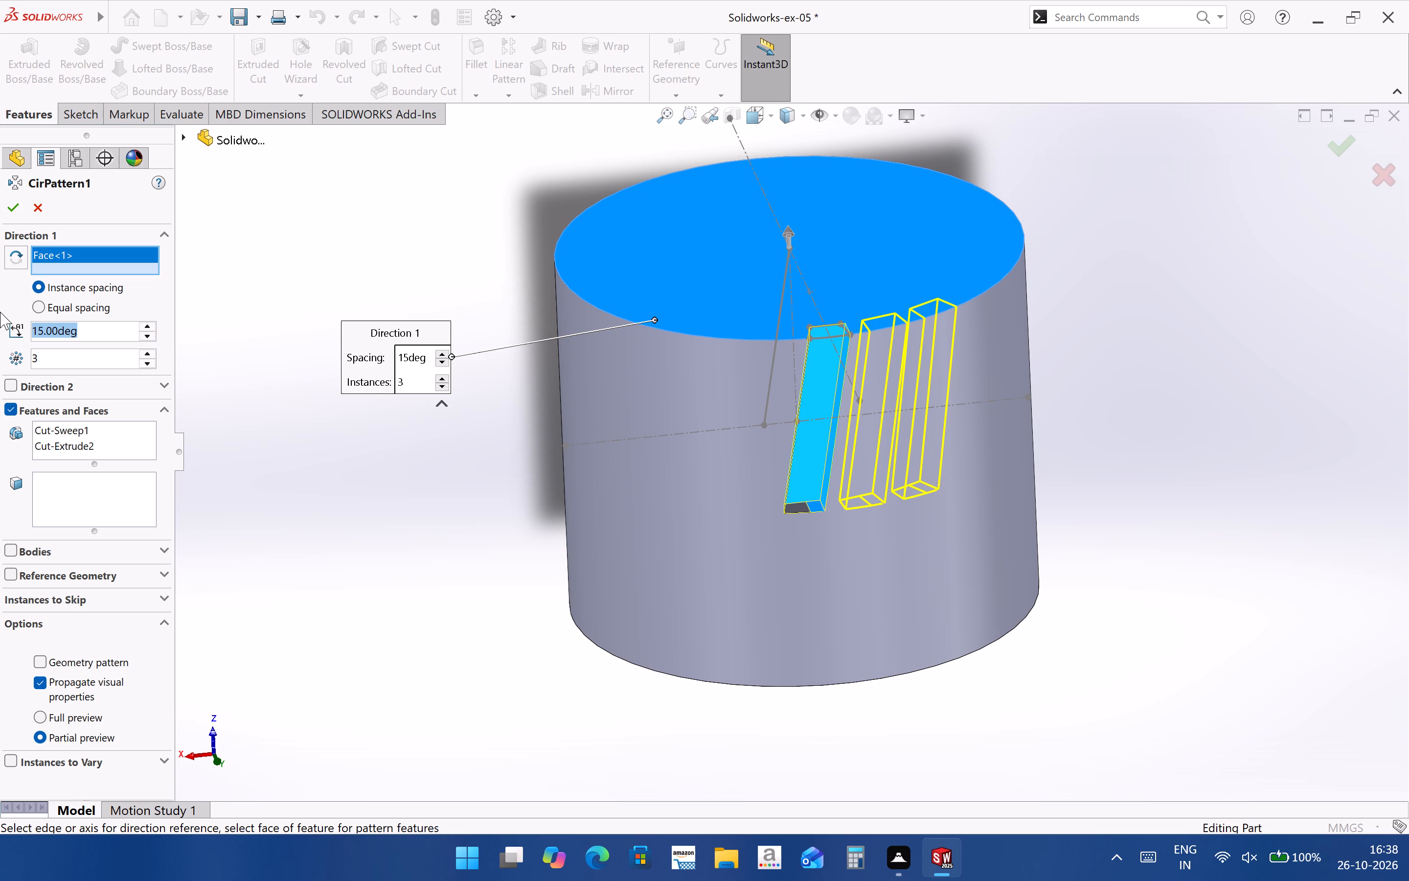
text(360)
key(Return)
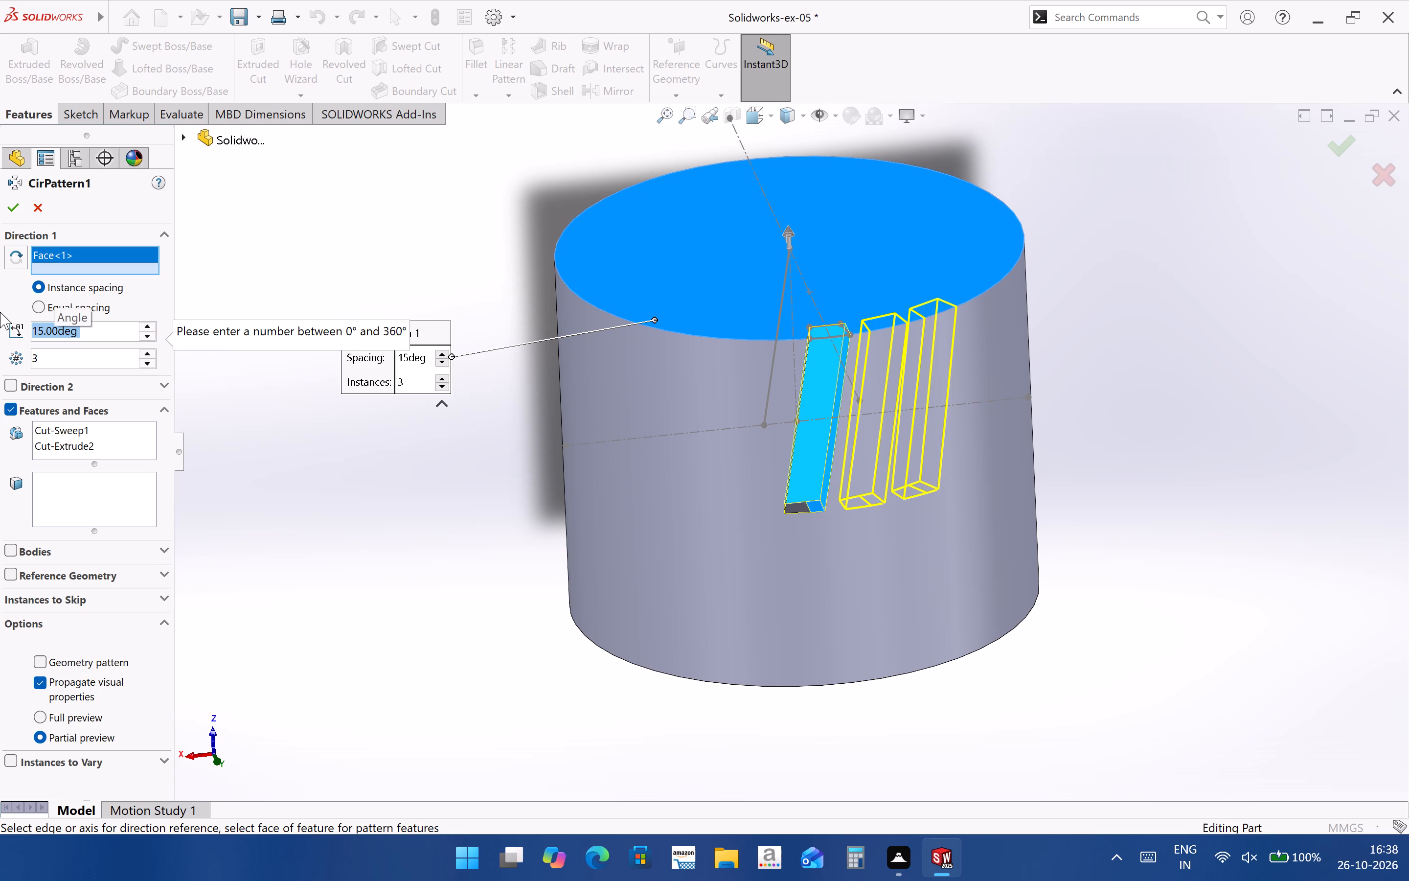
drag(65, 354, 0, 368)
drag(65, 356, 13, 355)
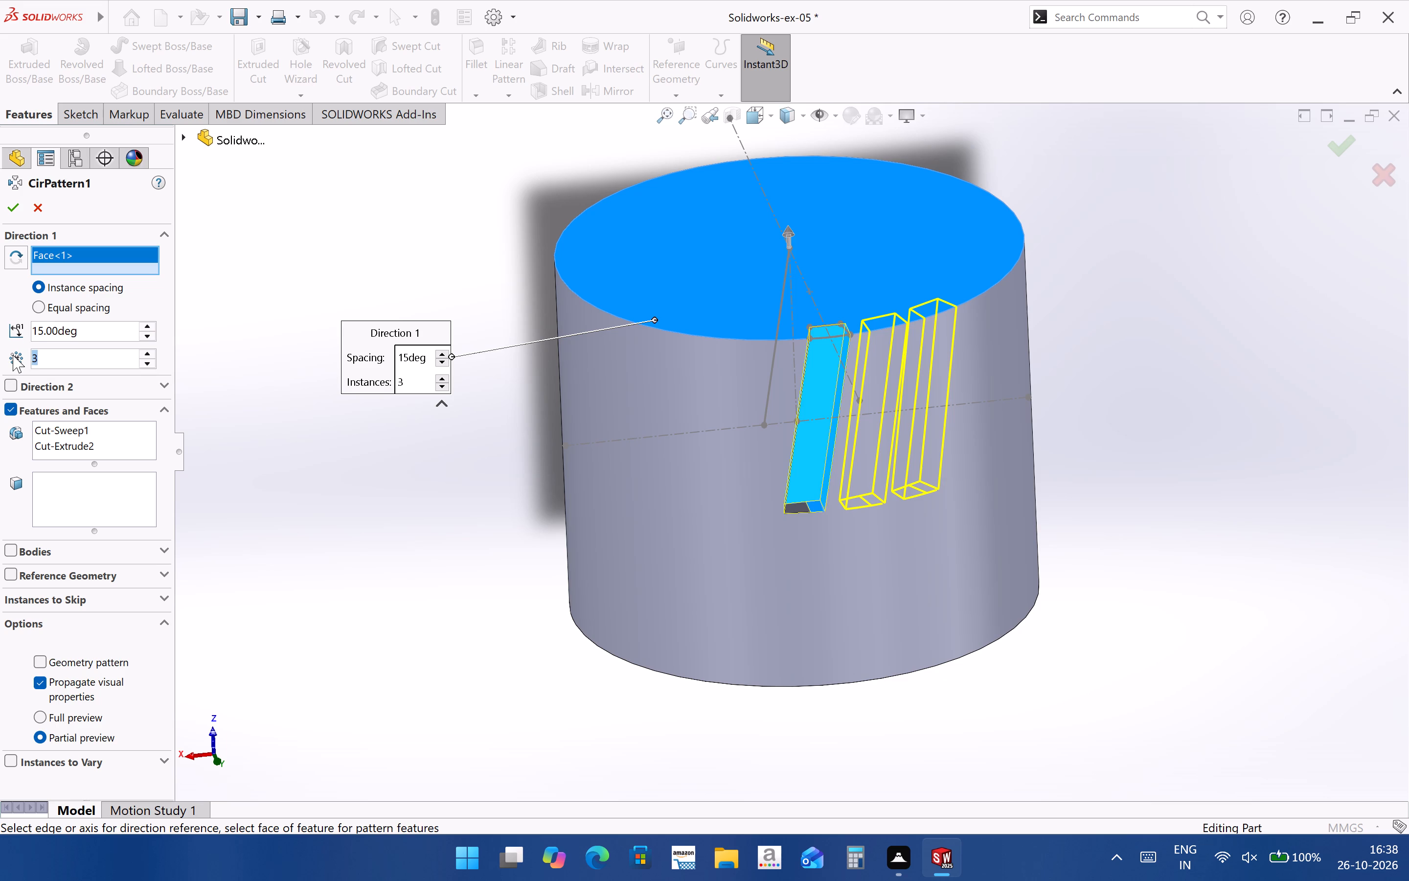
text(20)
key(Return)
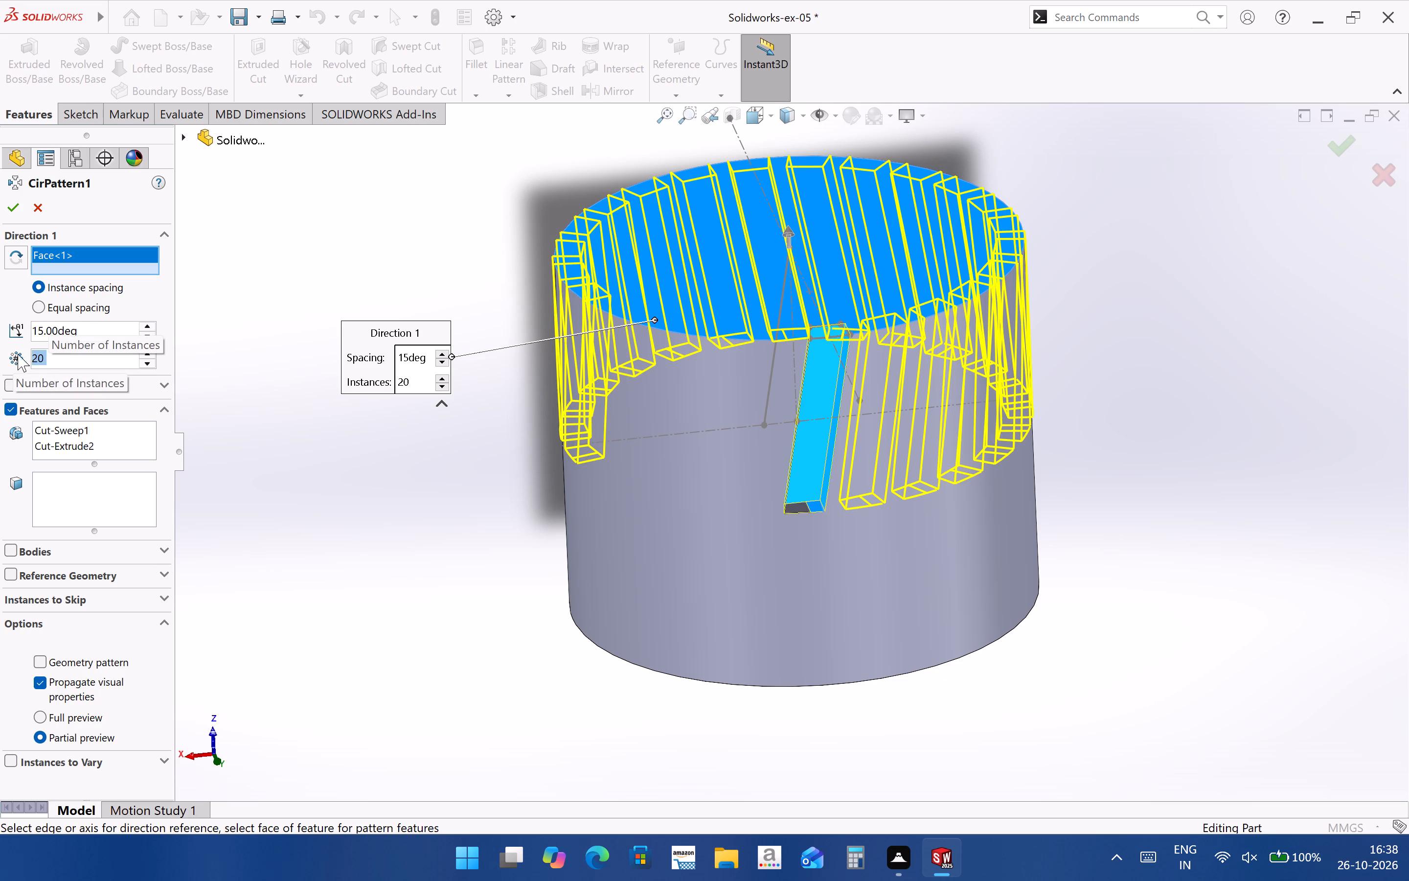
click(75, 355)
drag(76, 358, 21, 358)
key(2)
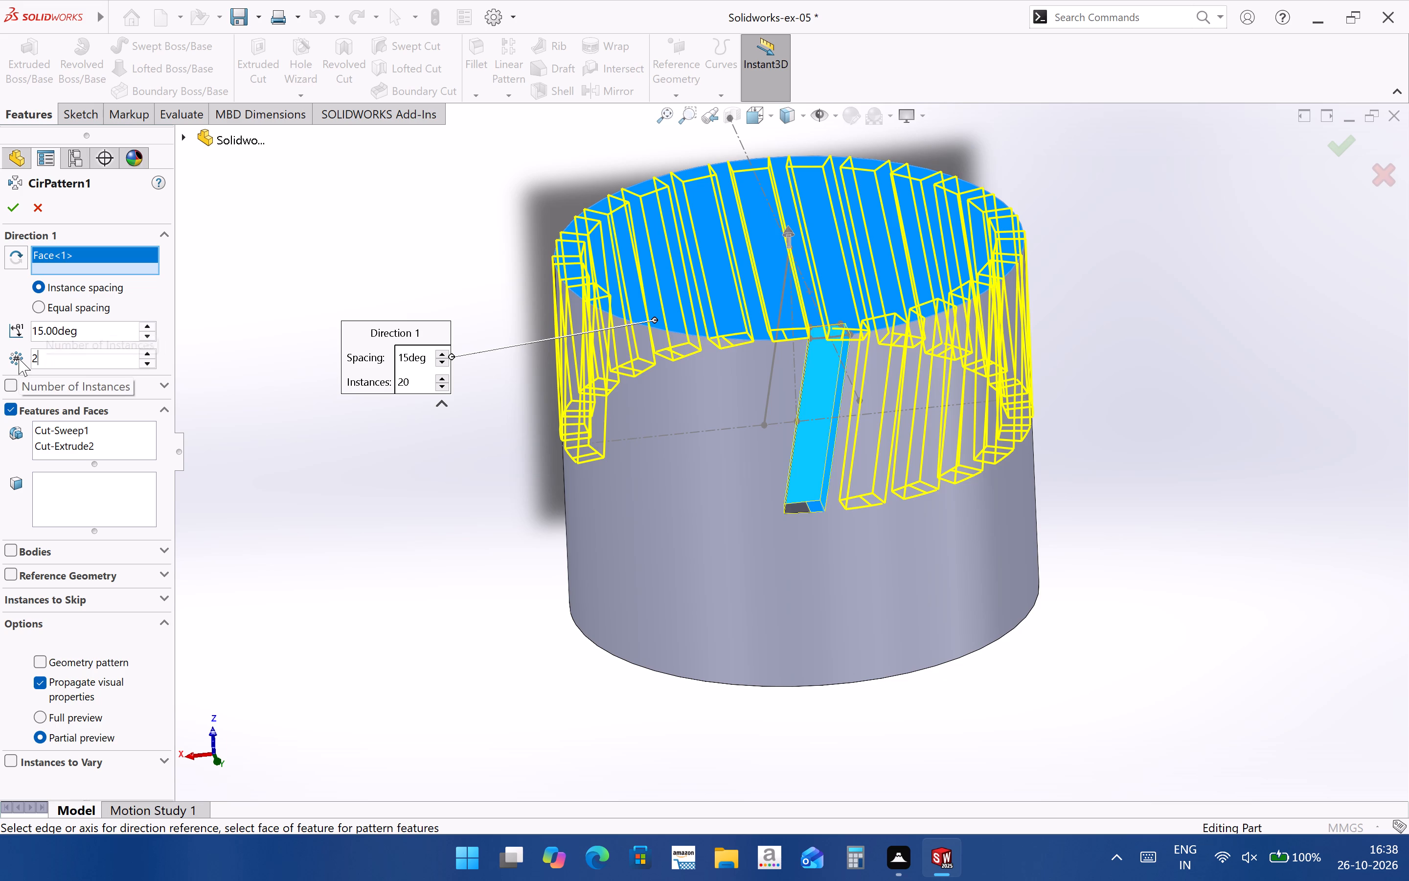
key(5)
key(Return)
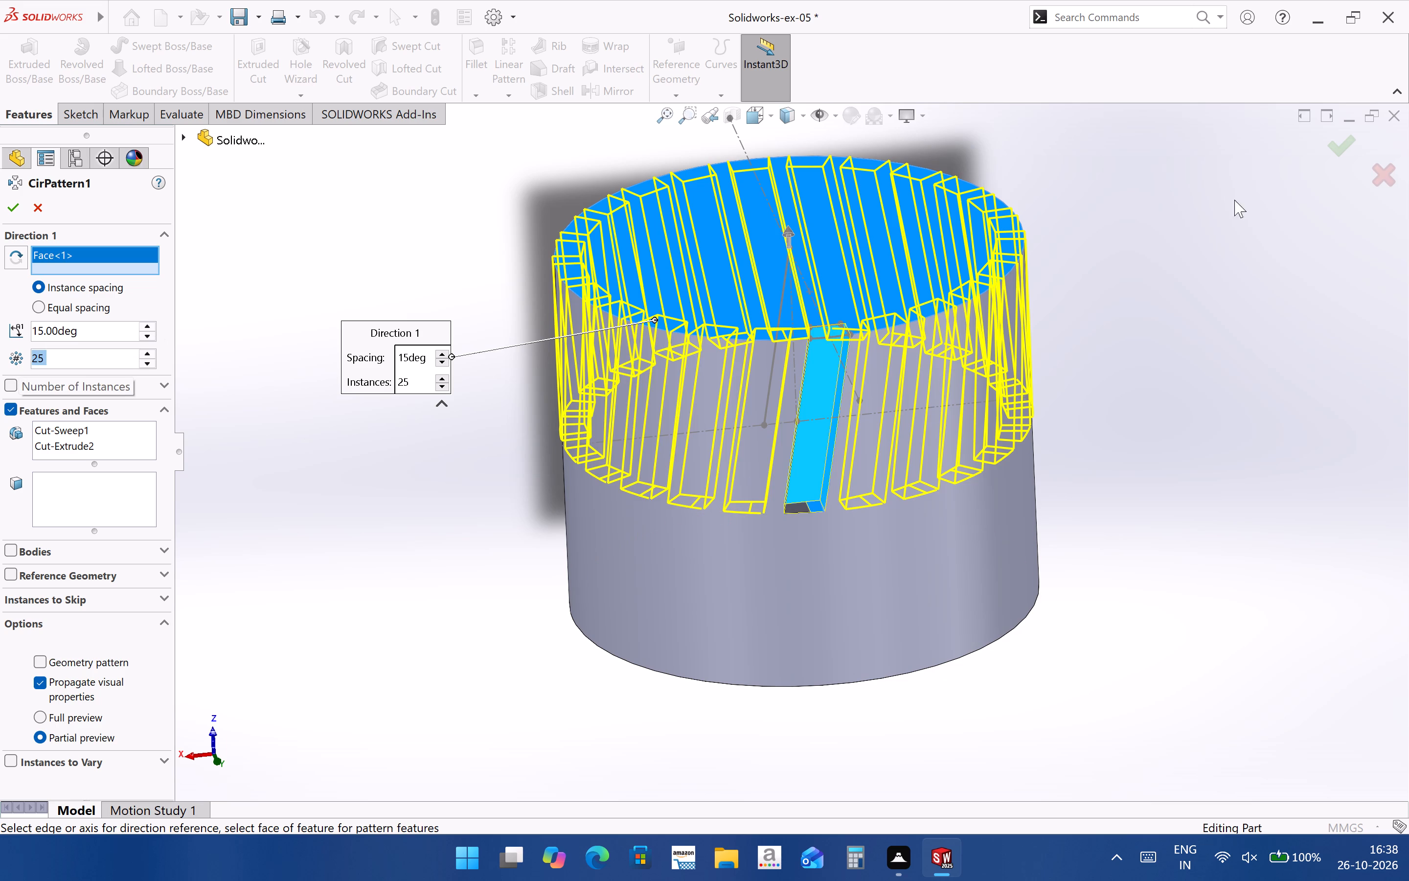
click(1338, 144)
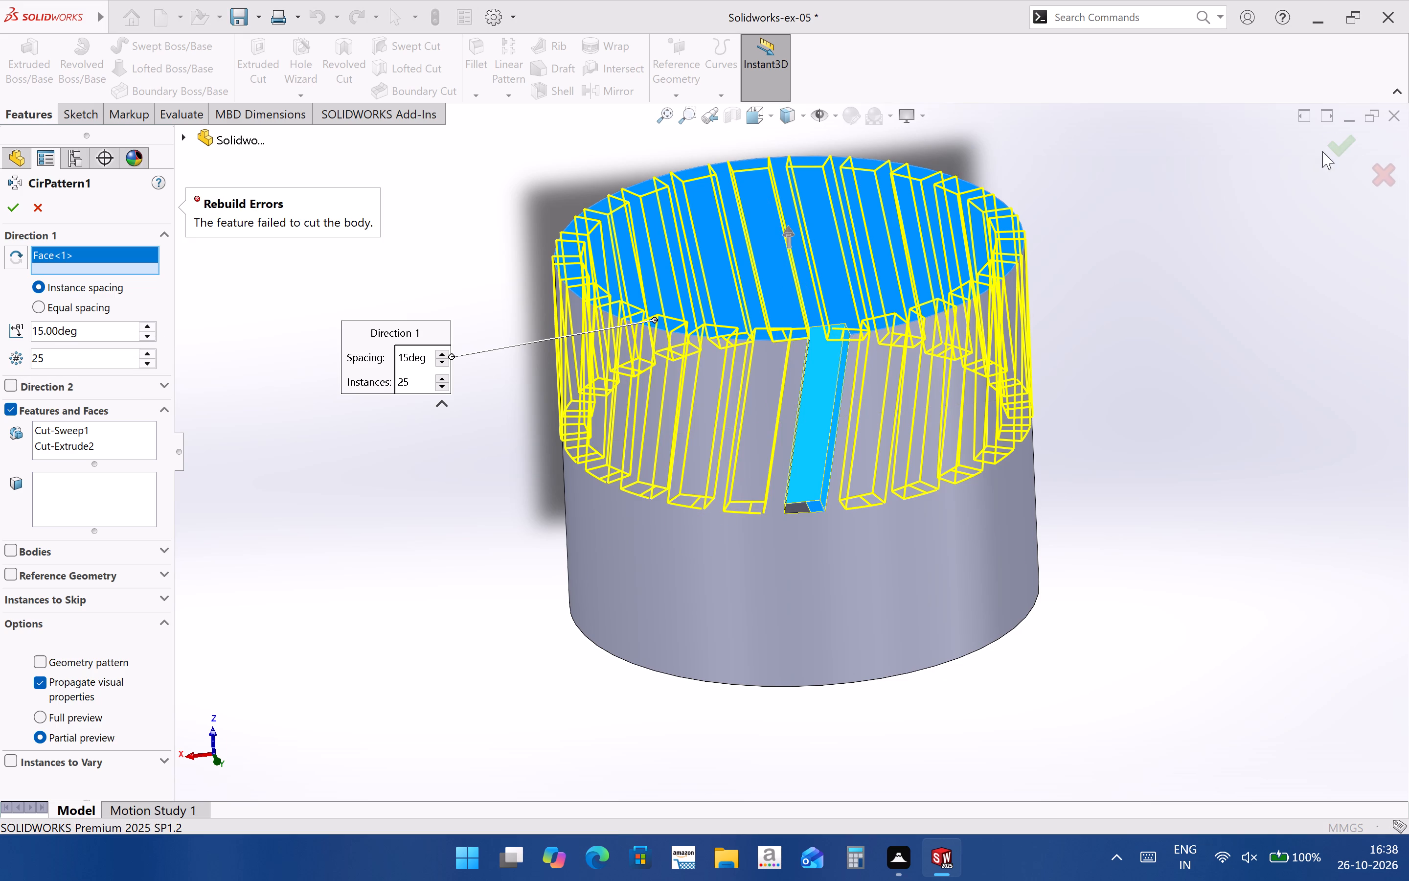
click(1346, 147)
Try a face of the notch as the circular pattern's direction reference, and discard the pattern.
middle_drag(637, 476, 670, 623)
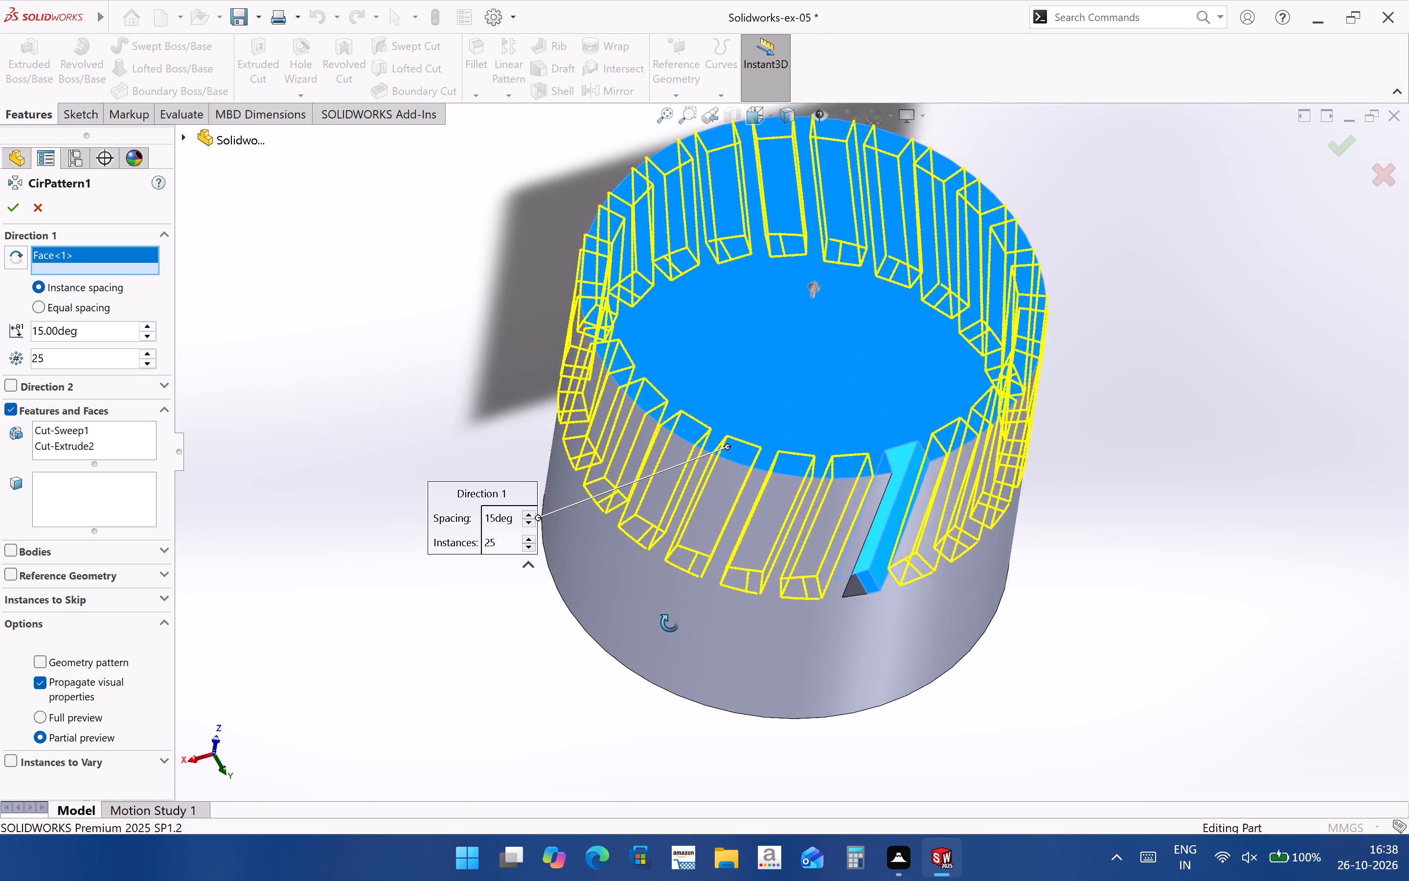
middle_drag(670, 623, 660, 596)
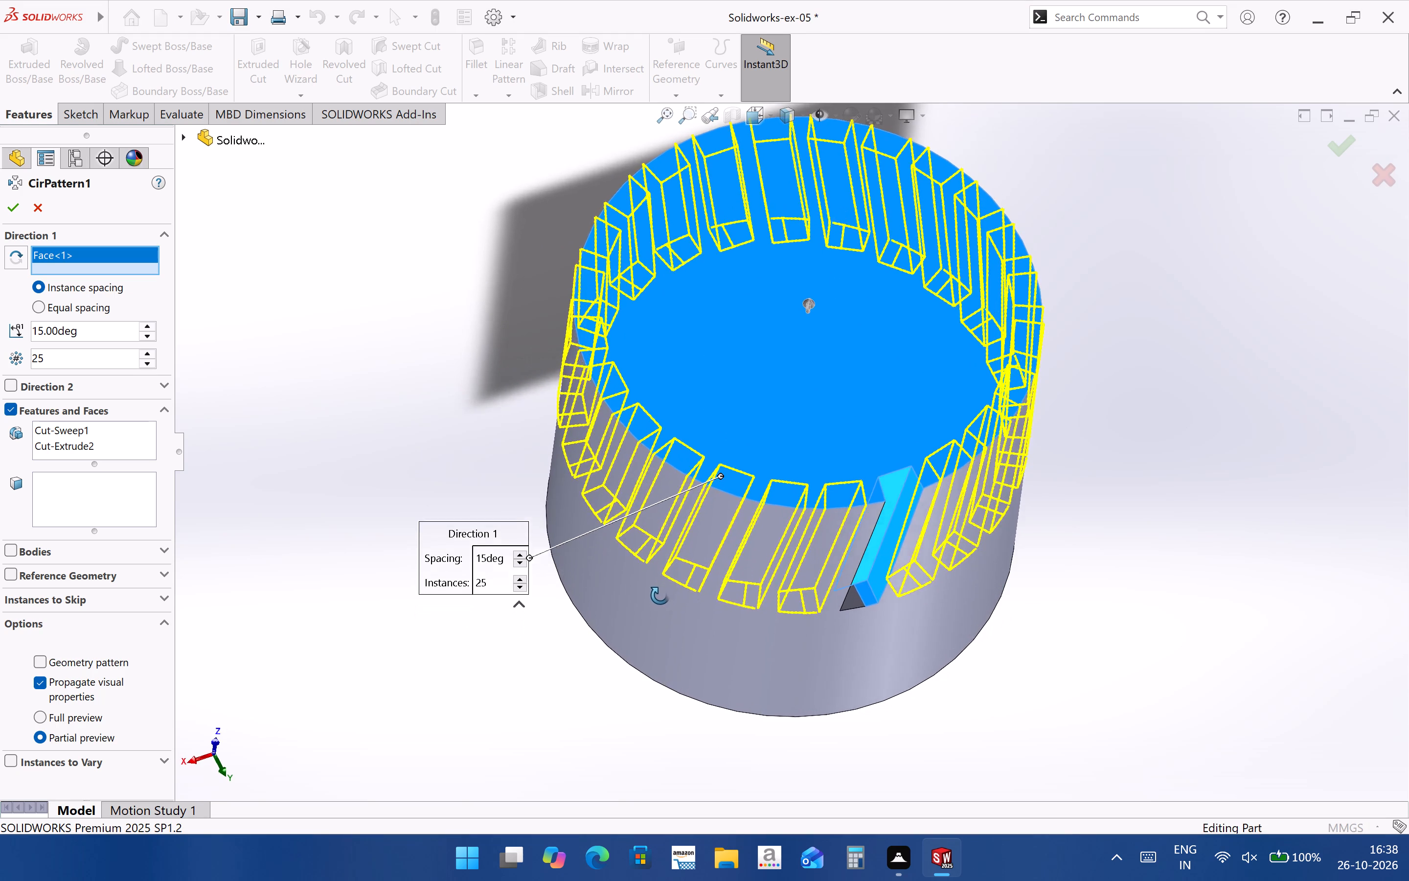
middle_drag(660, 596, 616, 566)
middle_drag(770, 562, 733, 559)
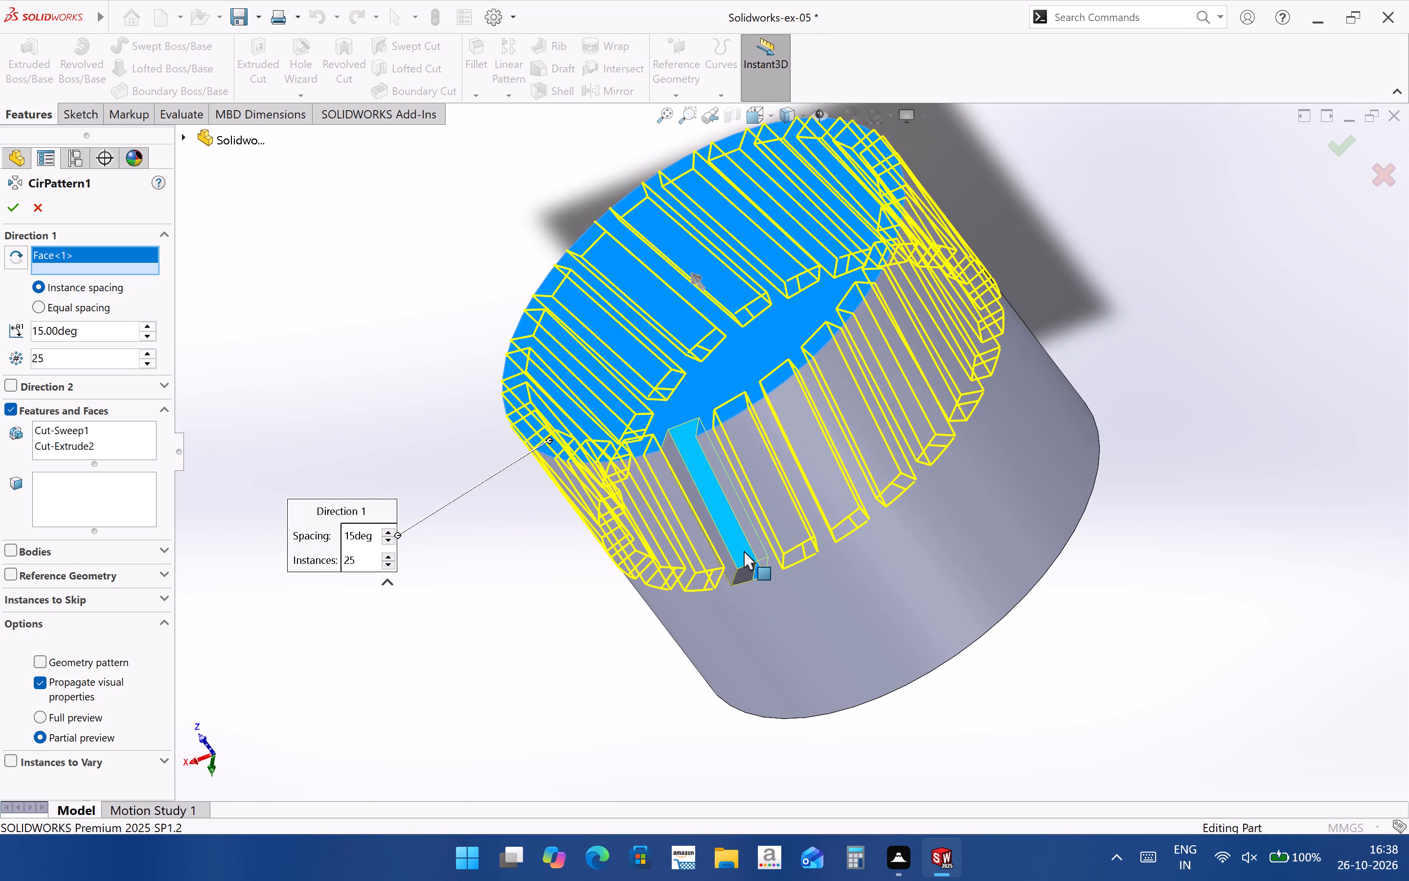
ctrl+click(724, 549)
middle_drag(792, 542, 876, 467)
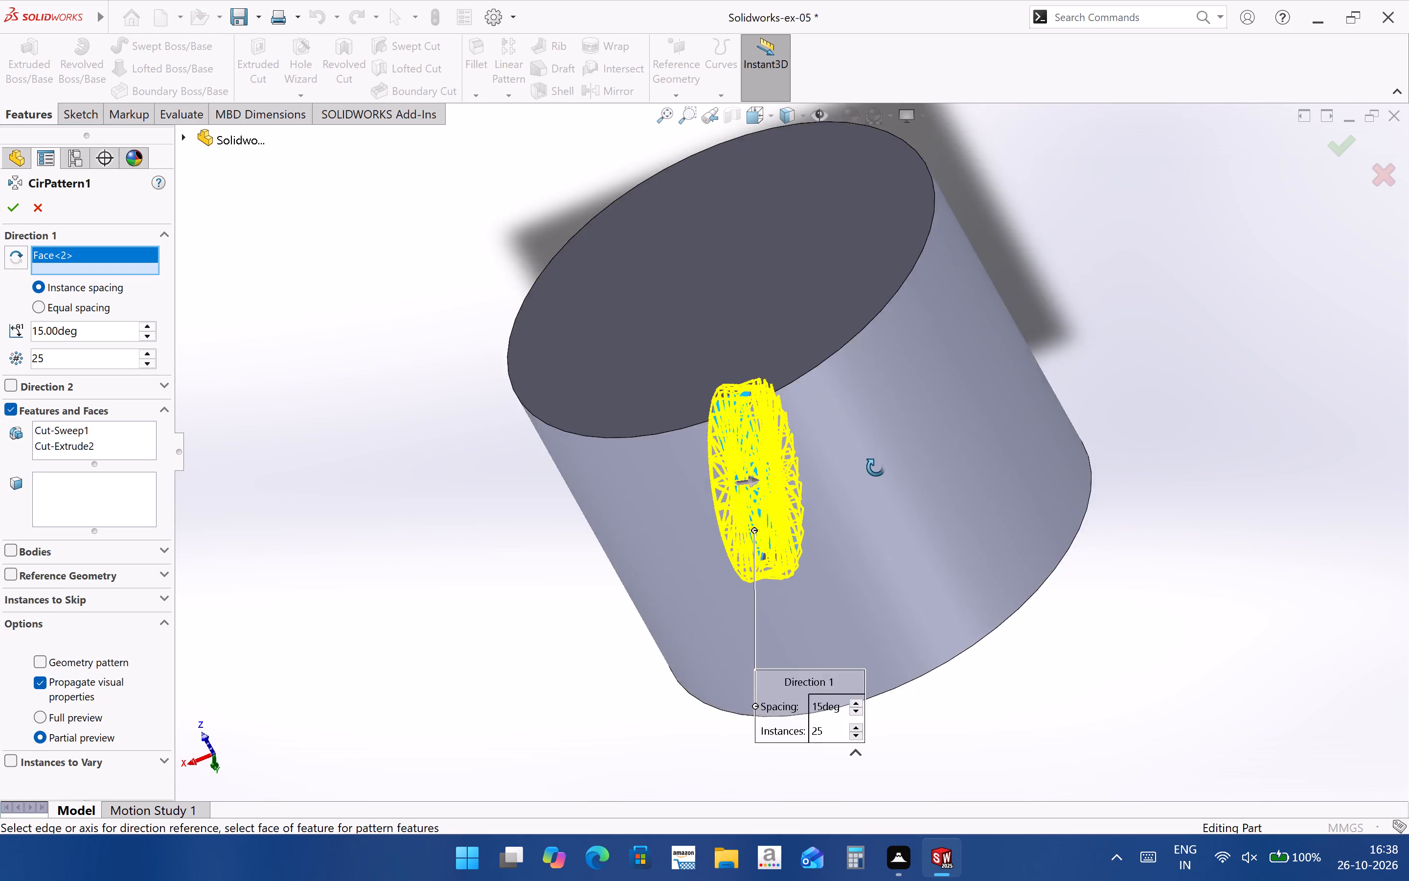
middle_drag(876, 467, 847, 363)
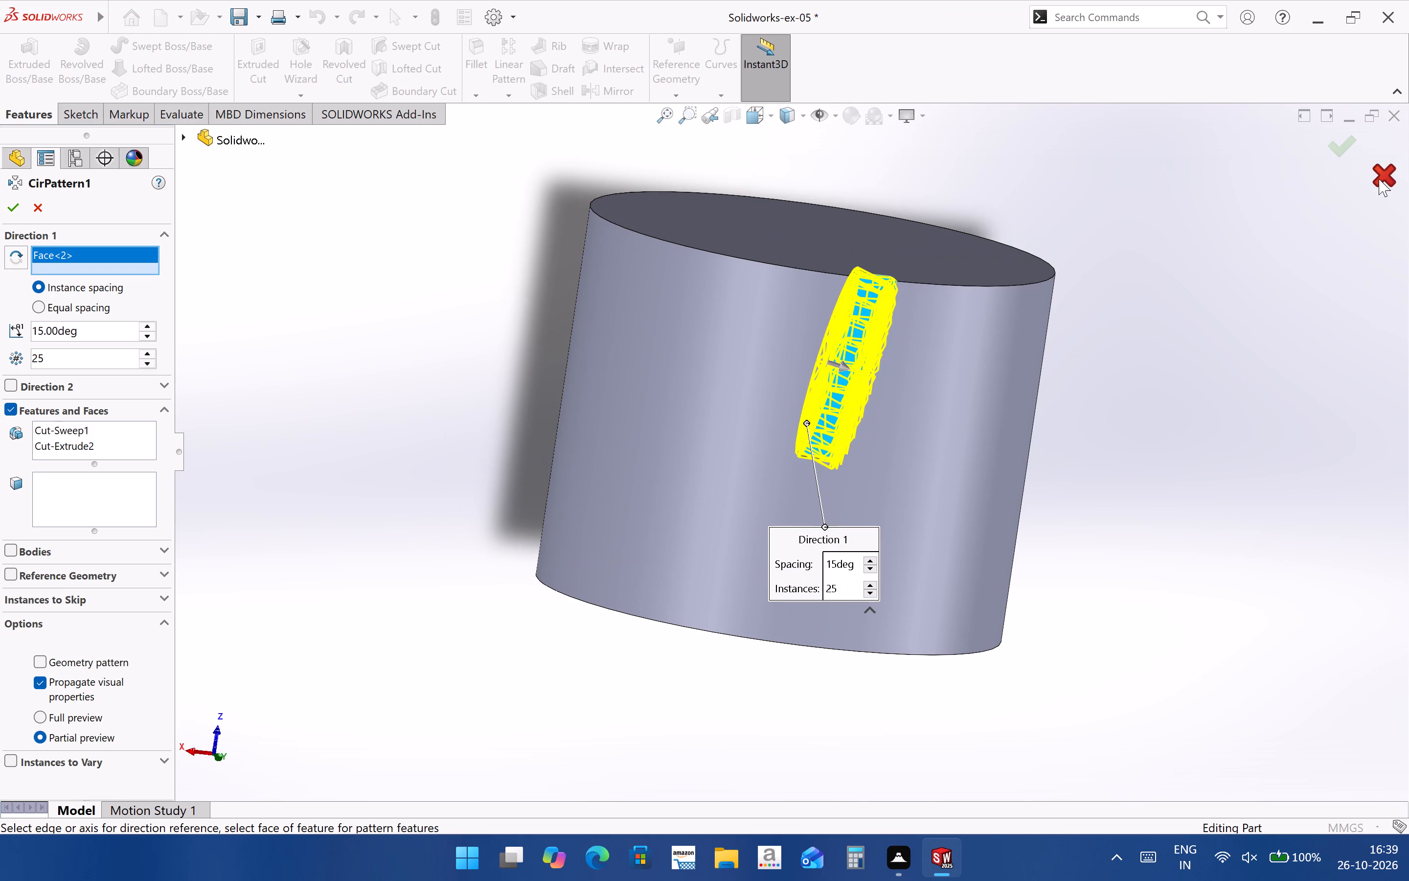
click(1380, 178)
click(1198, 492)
Check which features form the notch's two side walls and collapse Cut-Sweep1 and Cut-Extrude2 in the feature tree.
middle_drag(1091, 505, 1014, 496)
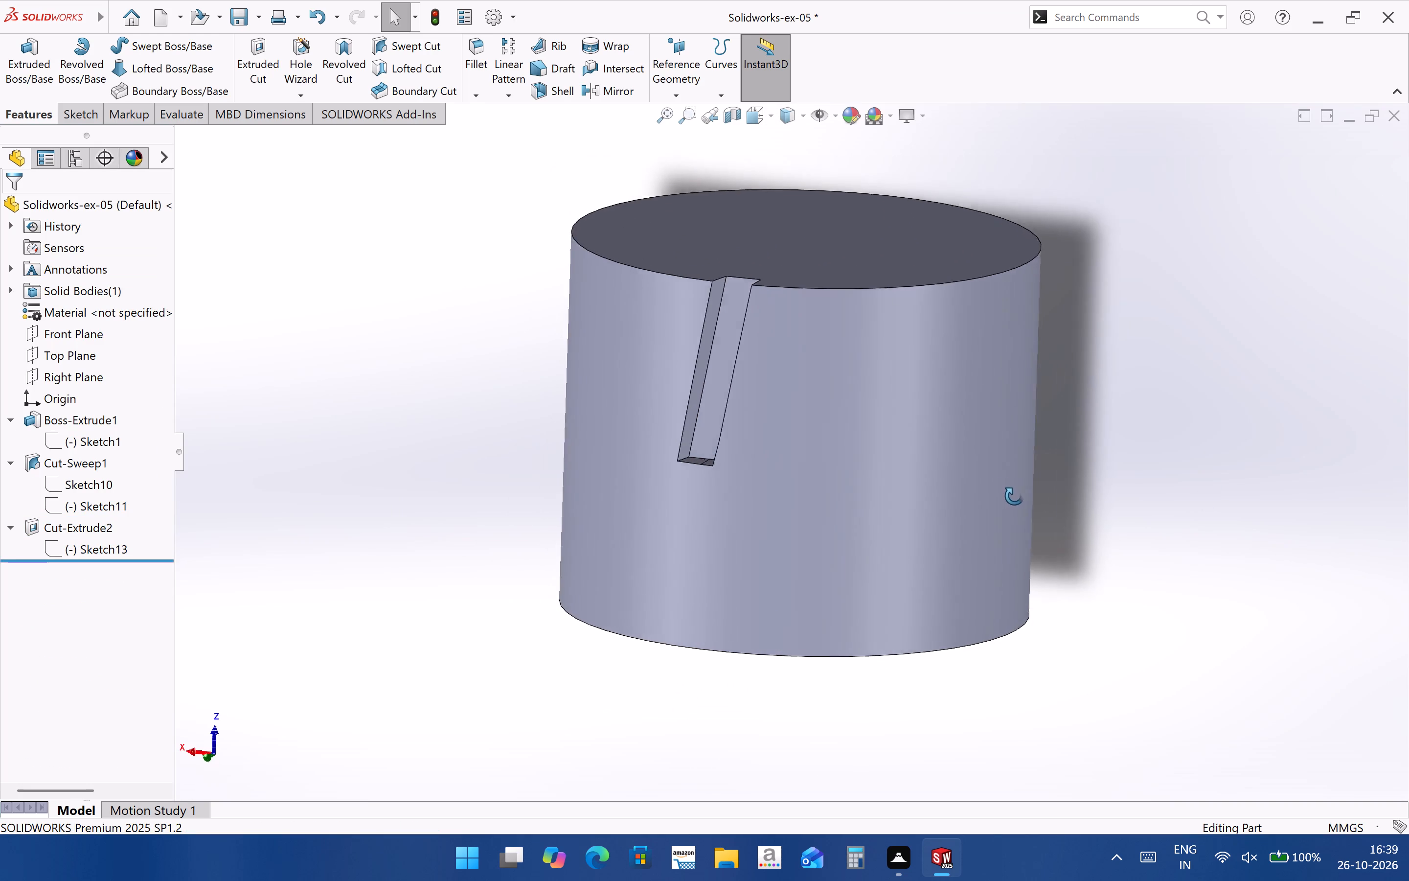
middle_drag(1014, 496, 998, 475)
click(641, 348)
middle_drag(685, 437, 710, 439)
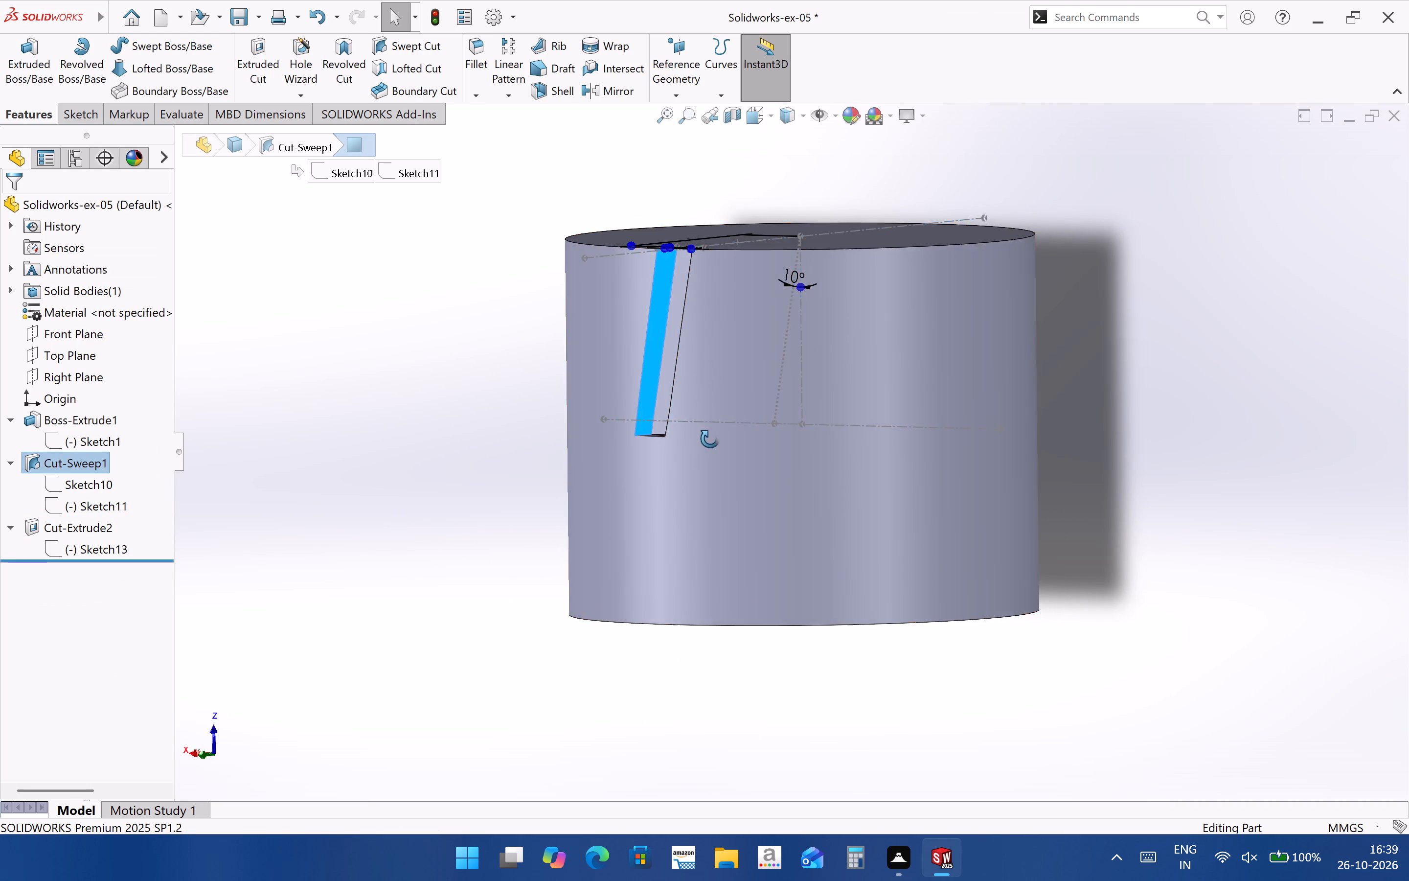
middle_drag(710, 439, 809, 484)
ctrl+click(910, 423)
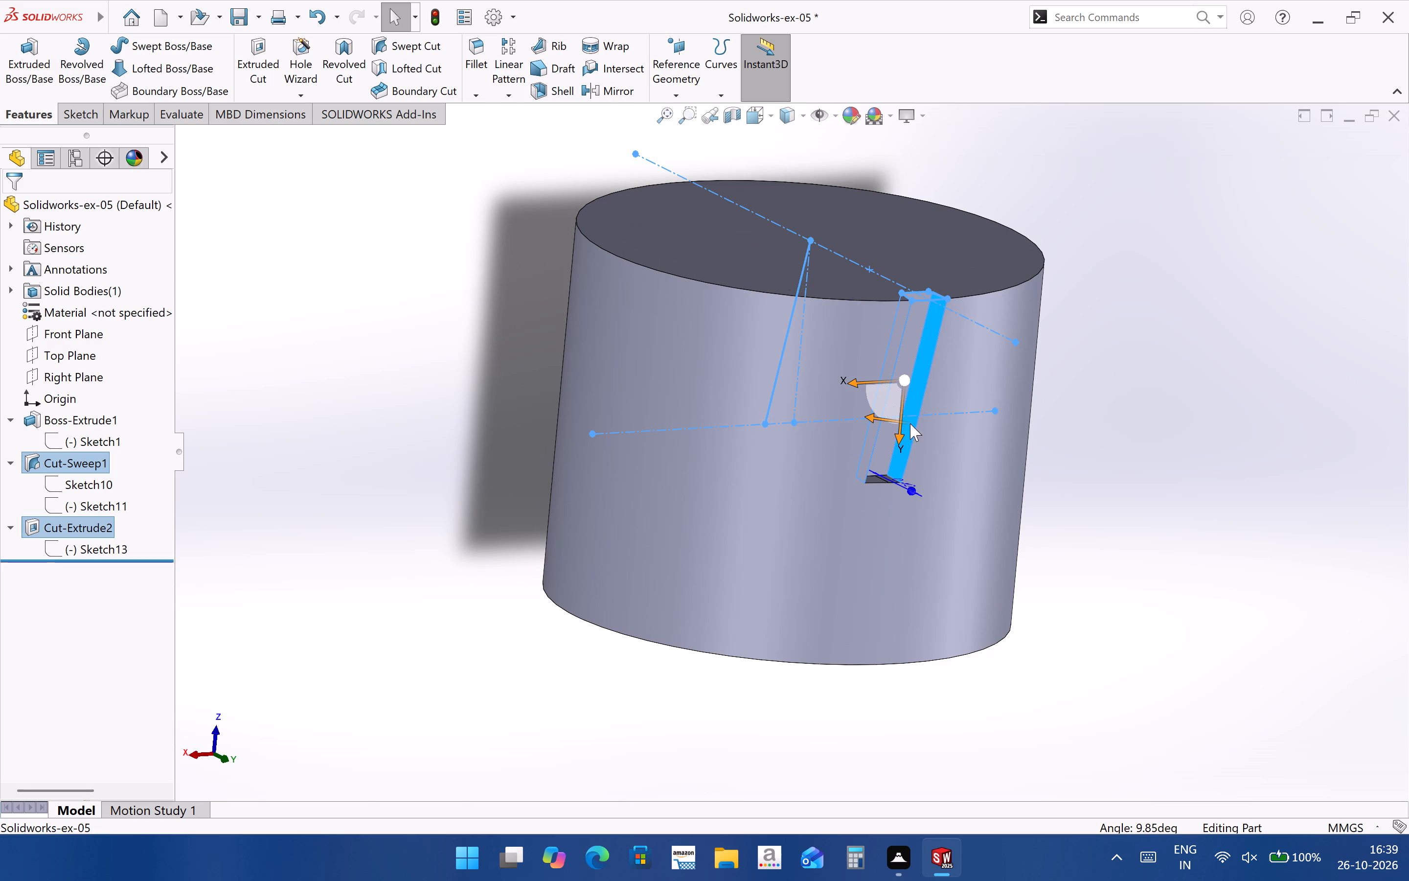
click(13, 460)
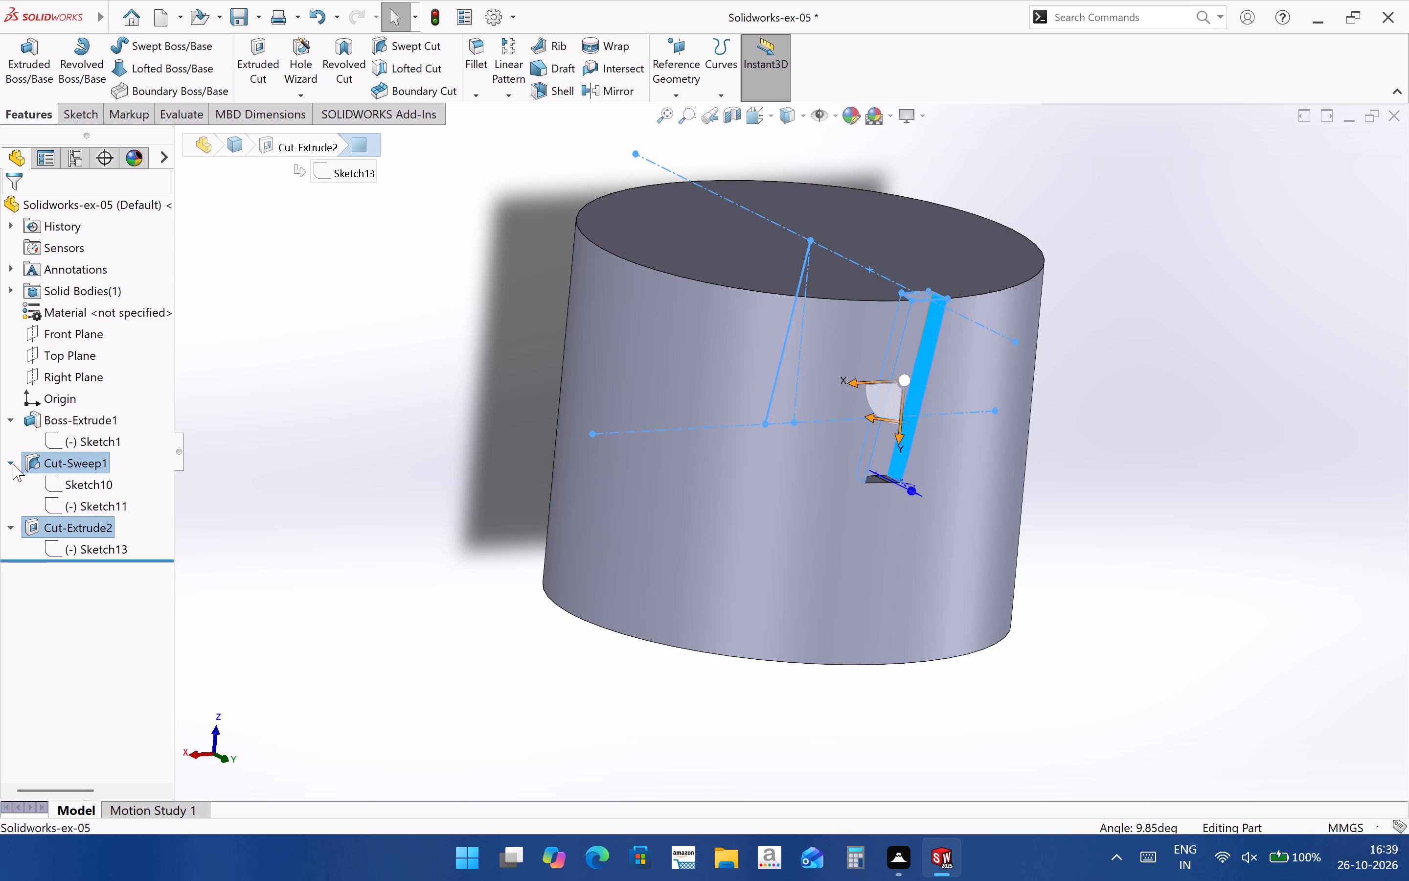
click(13, 485)
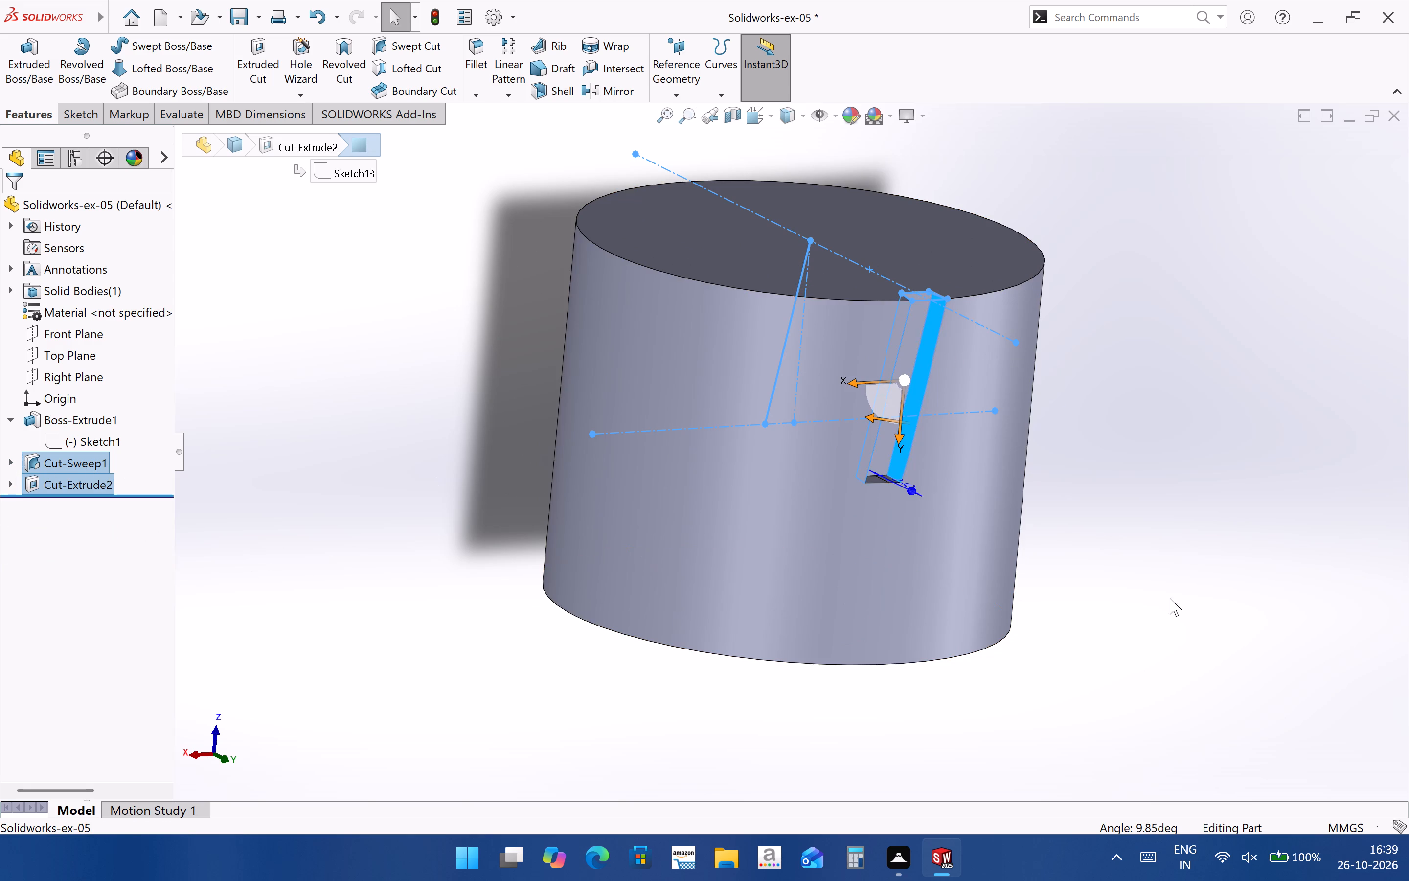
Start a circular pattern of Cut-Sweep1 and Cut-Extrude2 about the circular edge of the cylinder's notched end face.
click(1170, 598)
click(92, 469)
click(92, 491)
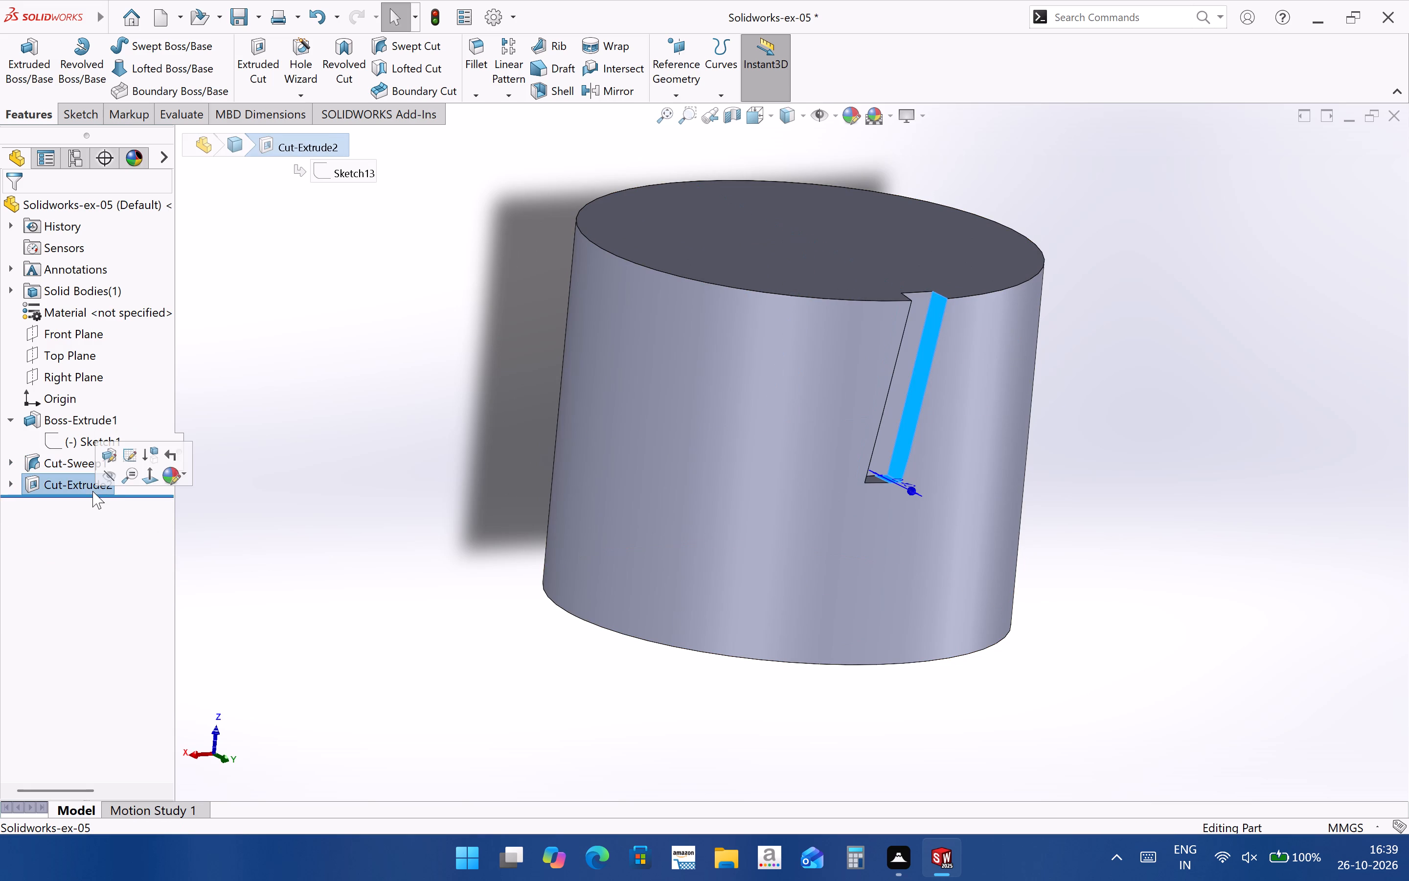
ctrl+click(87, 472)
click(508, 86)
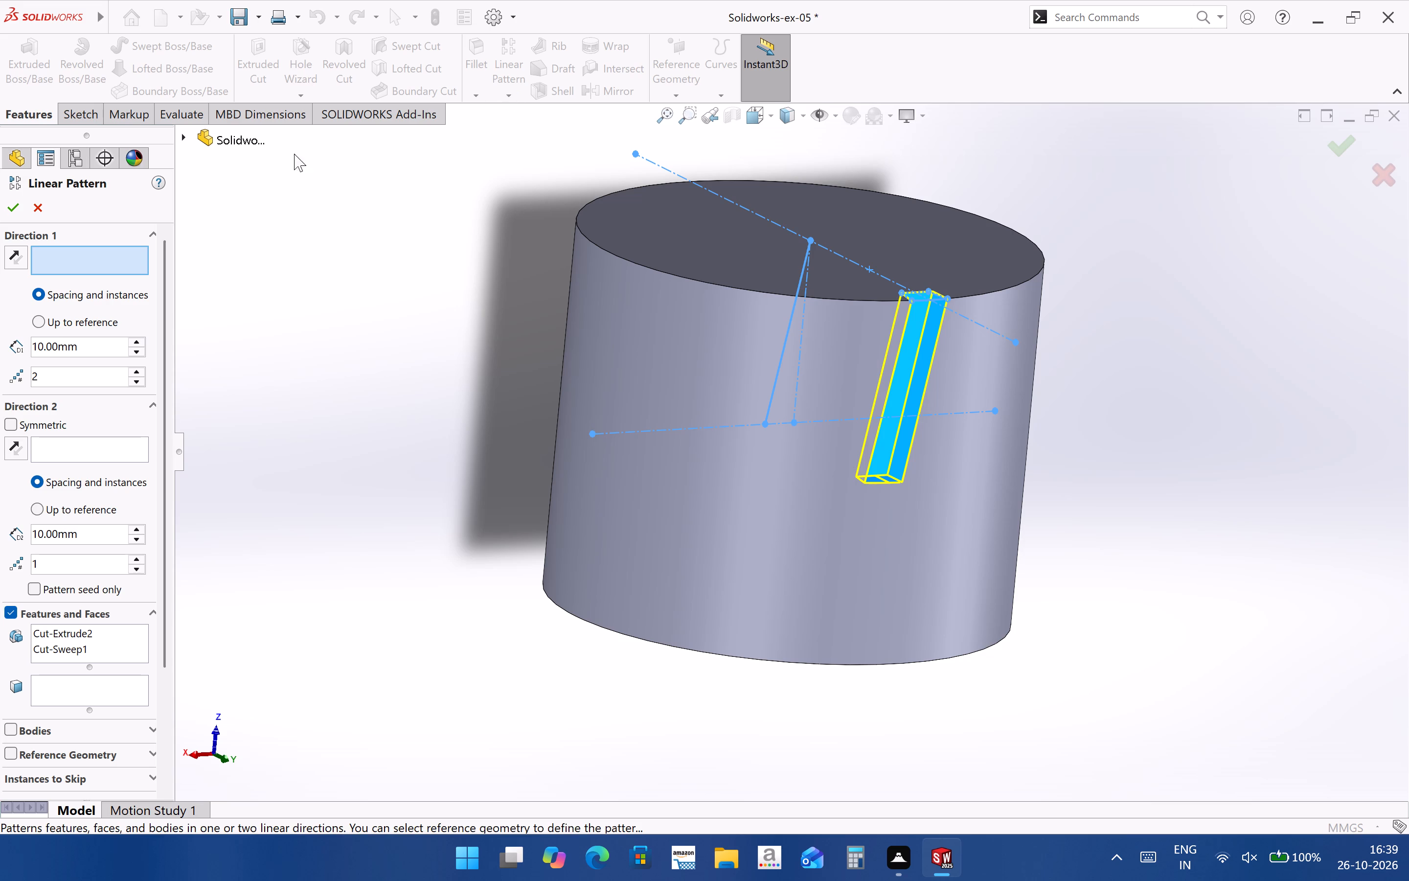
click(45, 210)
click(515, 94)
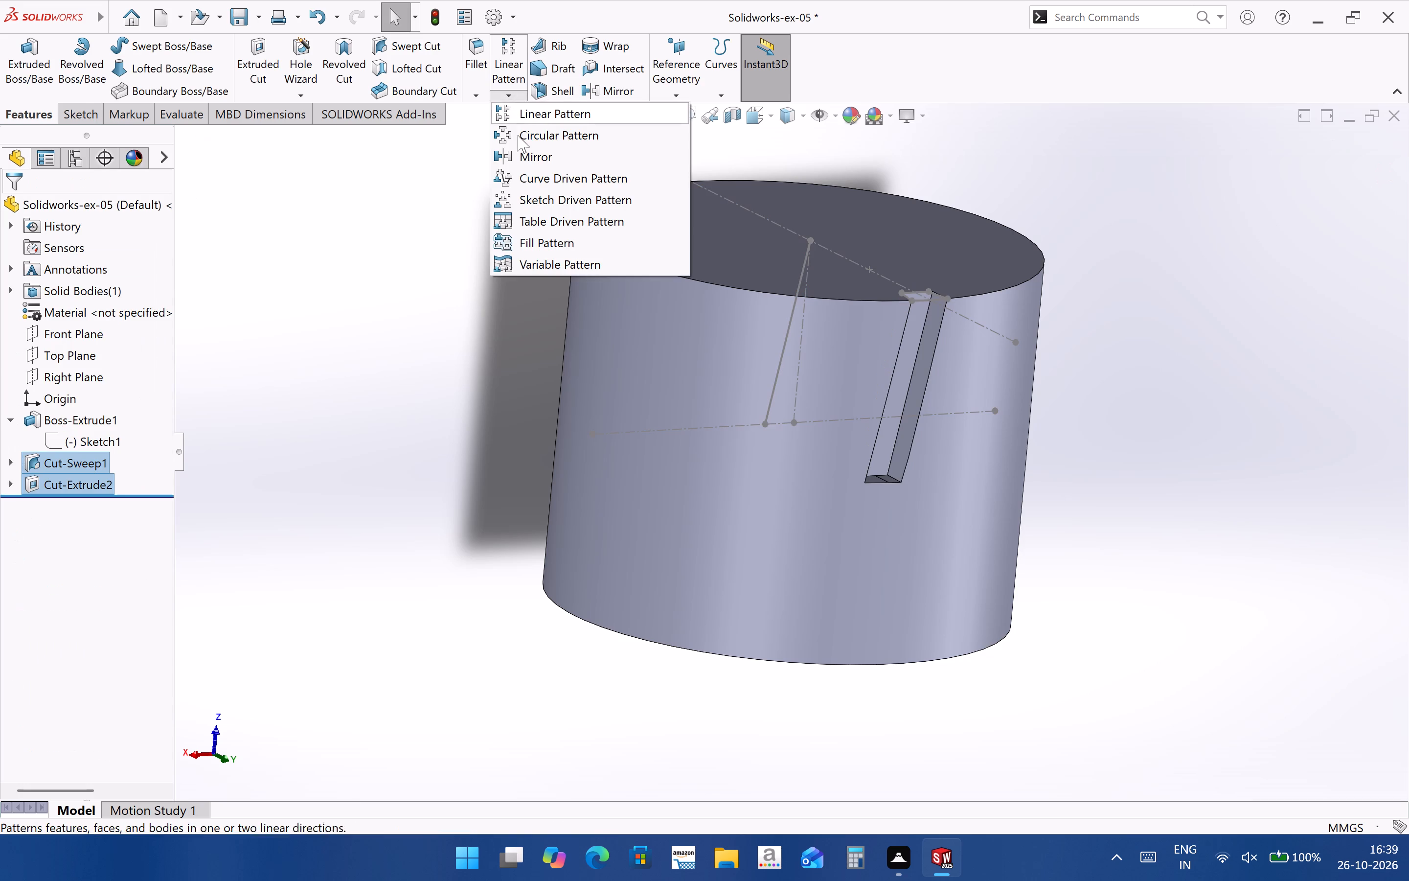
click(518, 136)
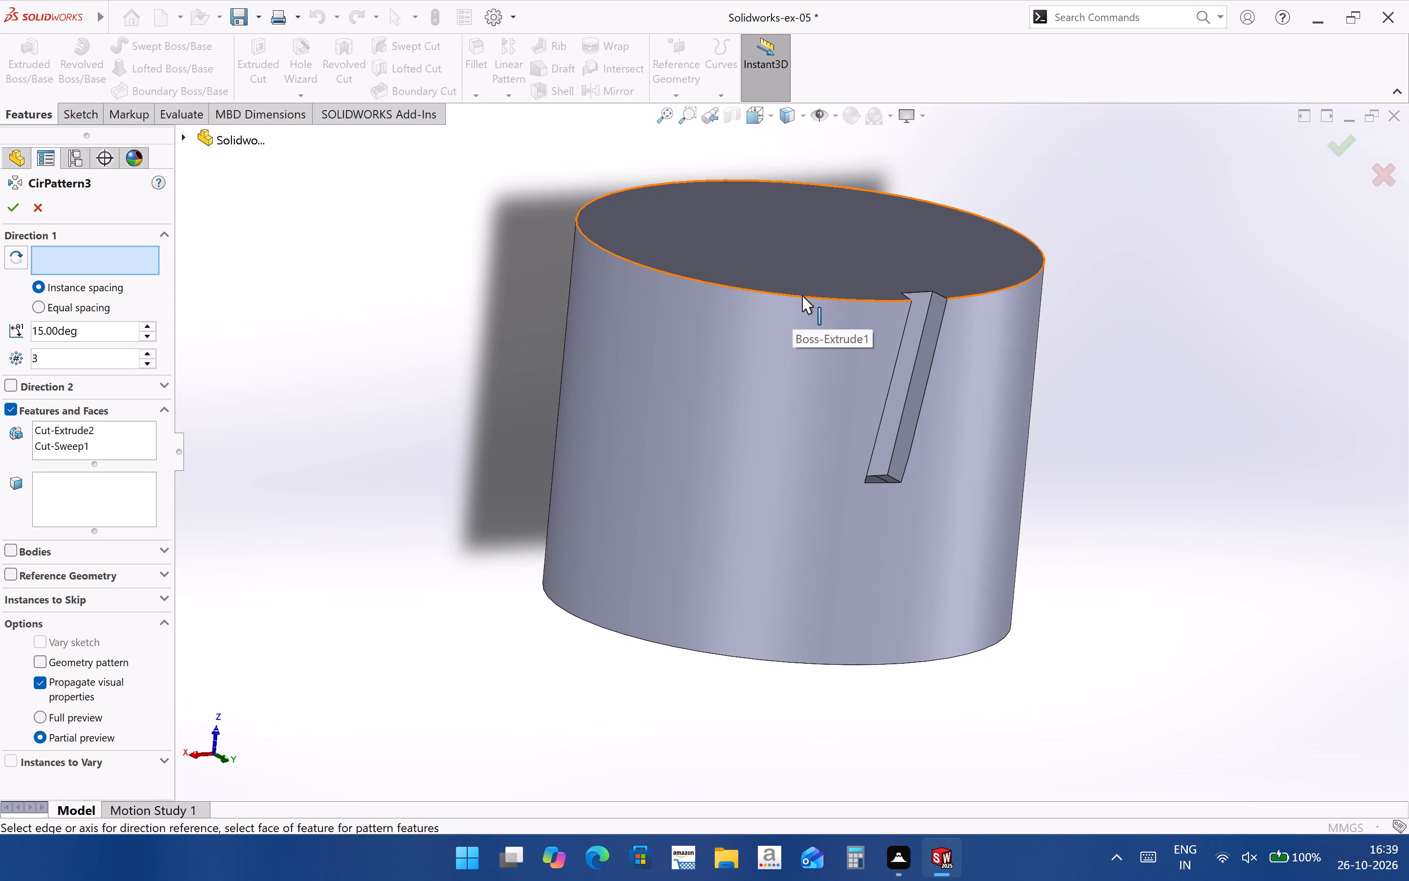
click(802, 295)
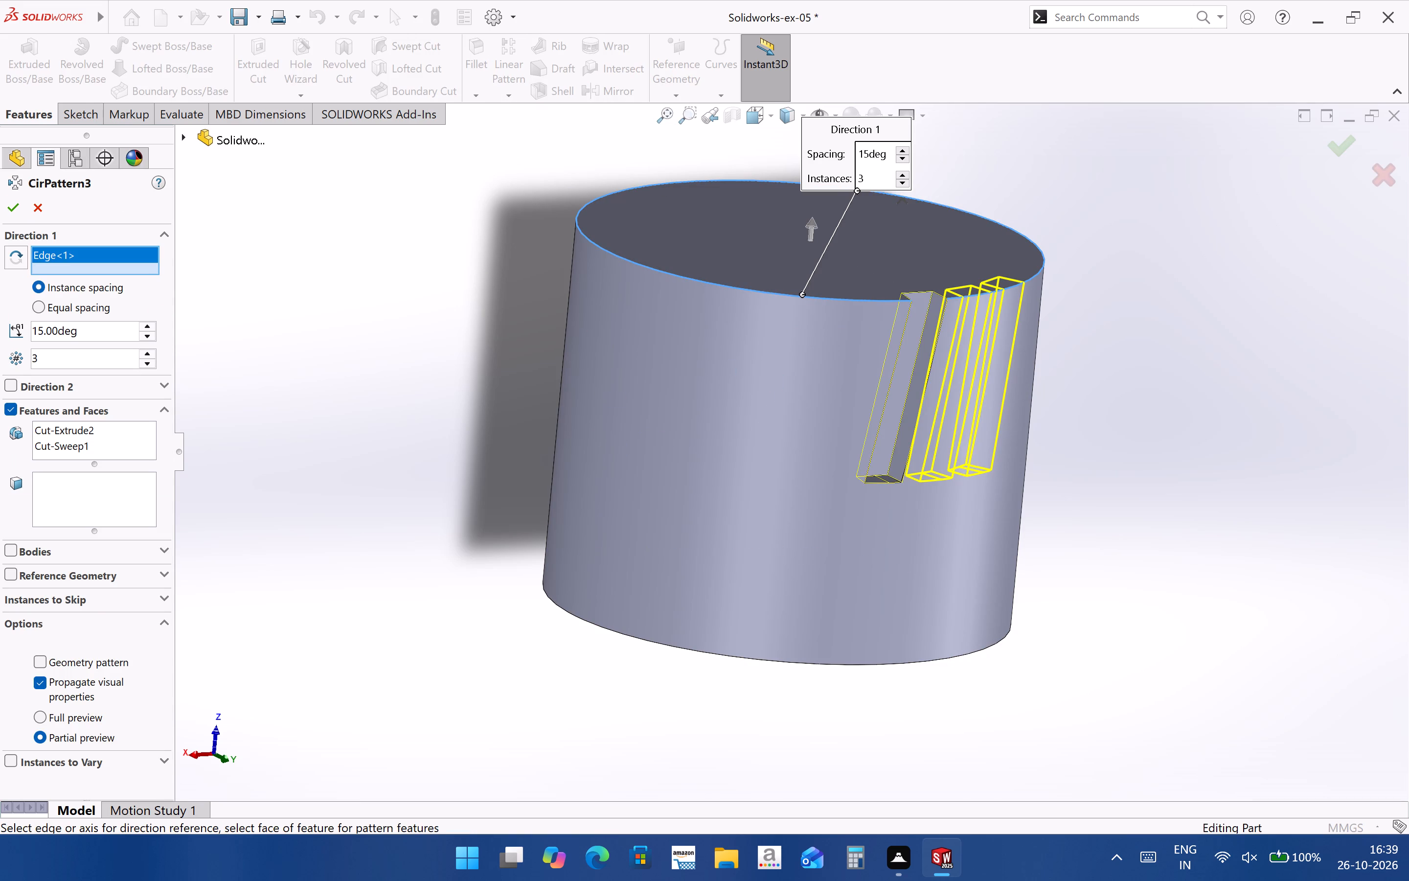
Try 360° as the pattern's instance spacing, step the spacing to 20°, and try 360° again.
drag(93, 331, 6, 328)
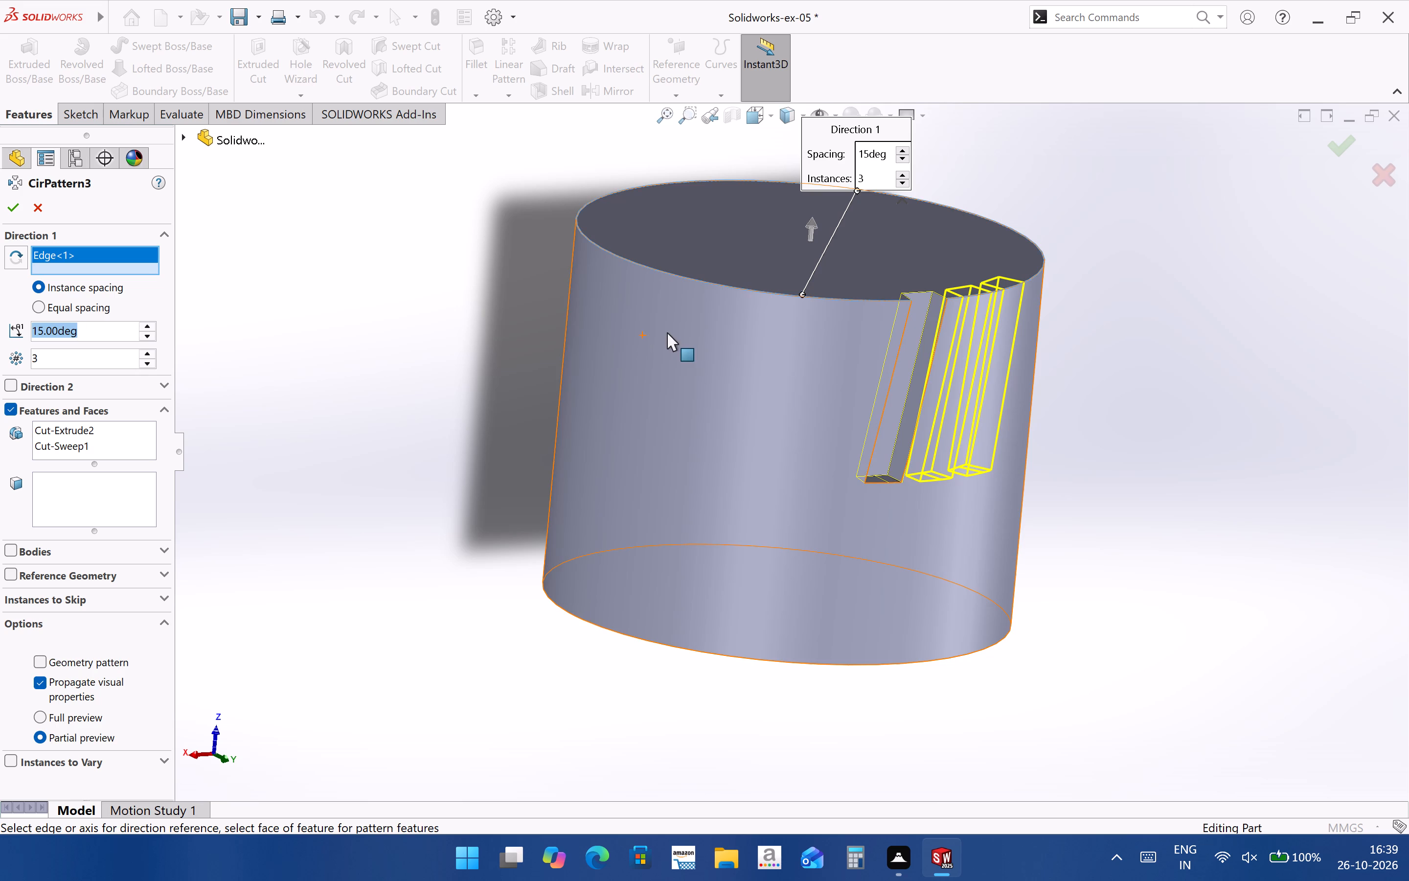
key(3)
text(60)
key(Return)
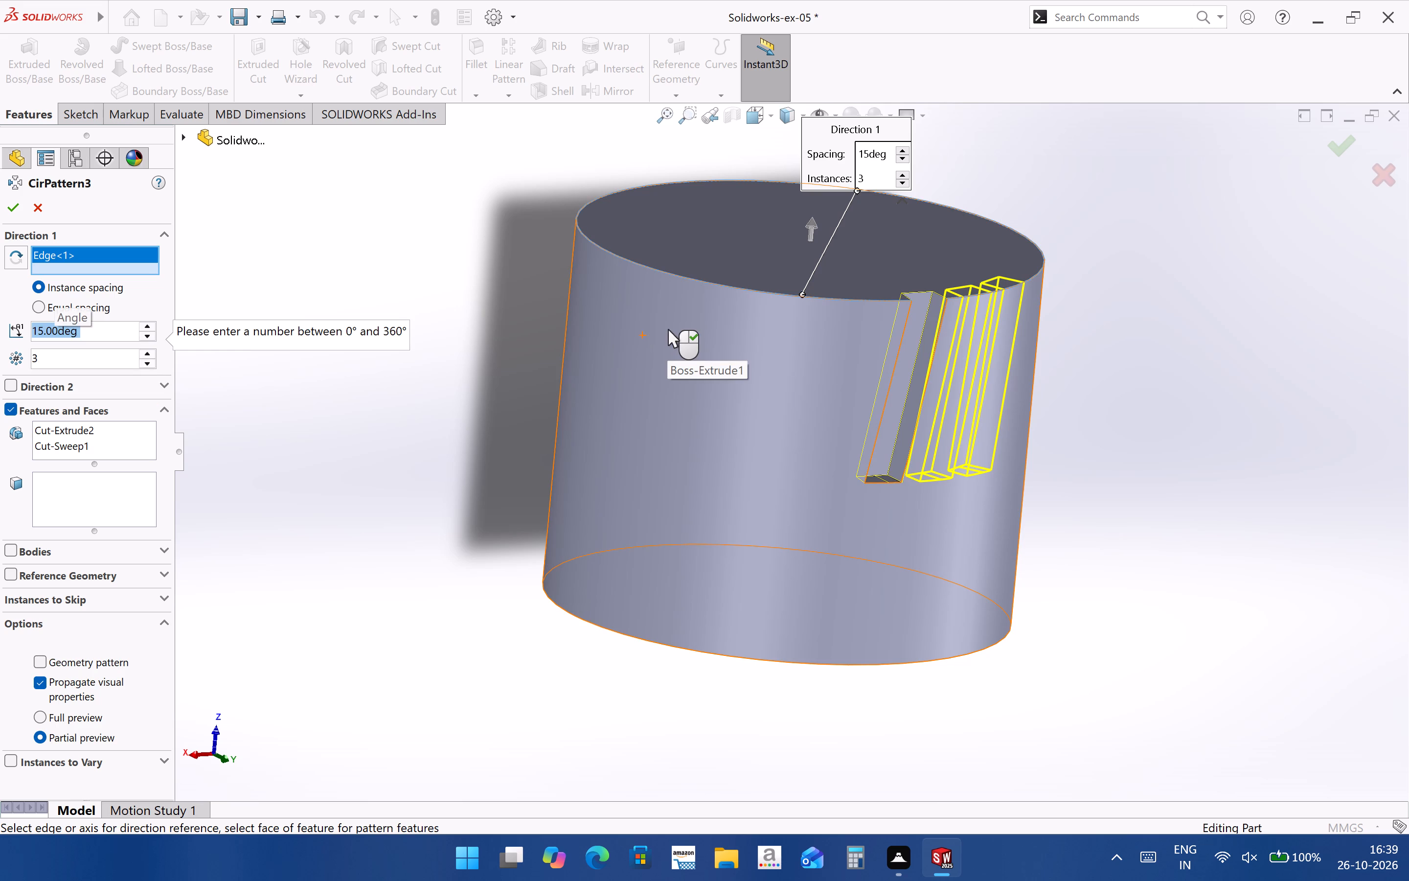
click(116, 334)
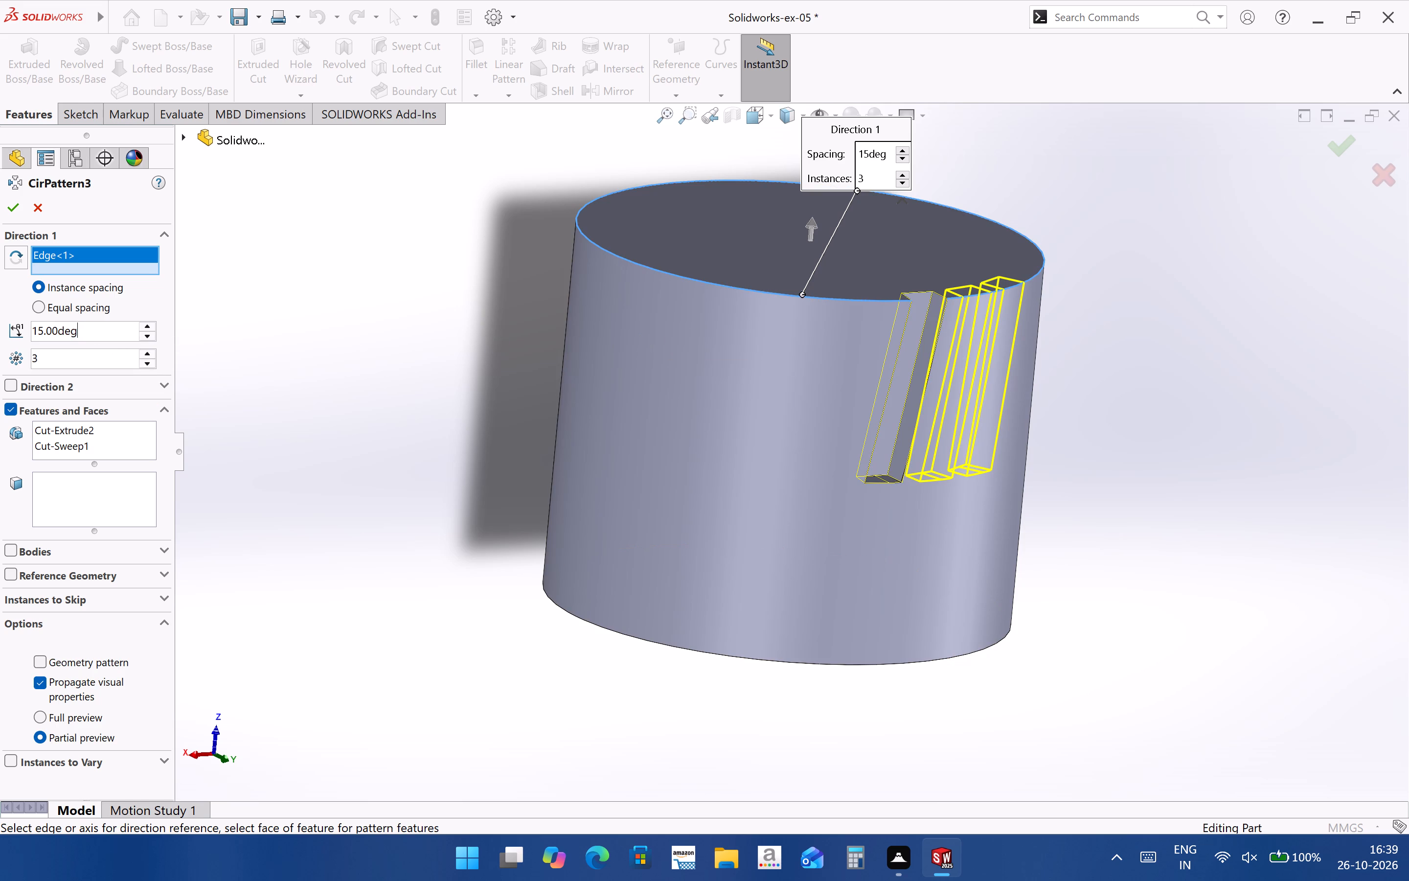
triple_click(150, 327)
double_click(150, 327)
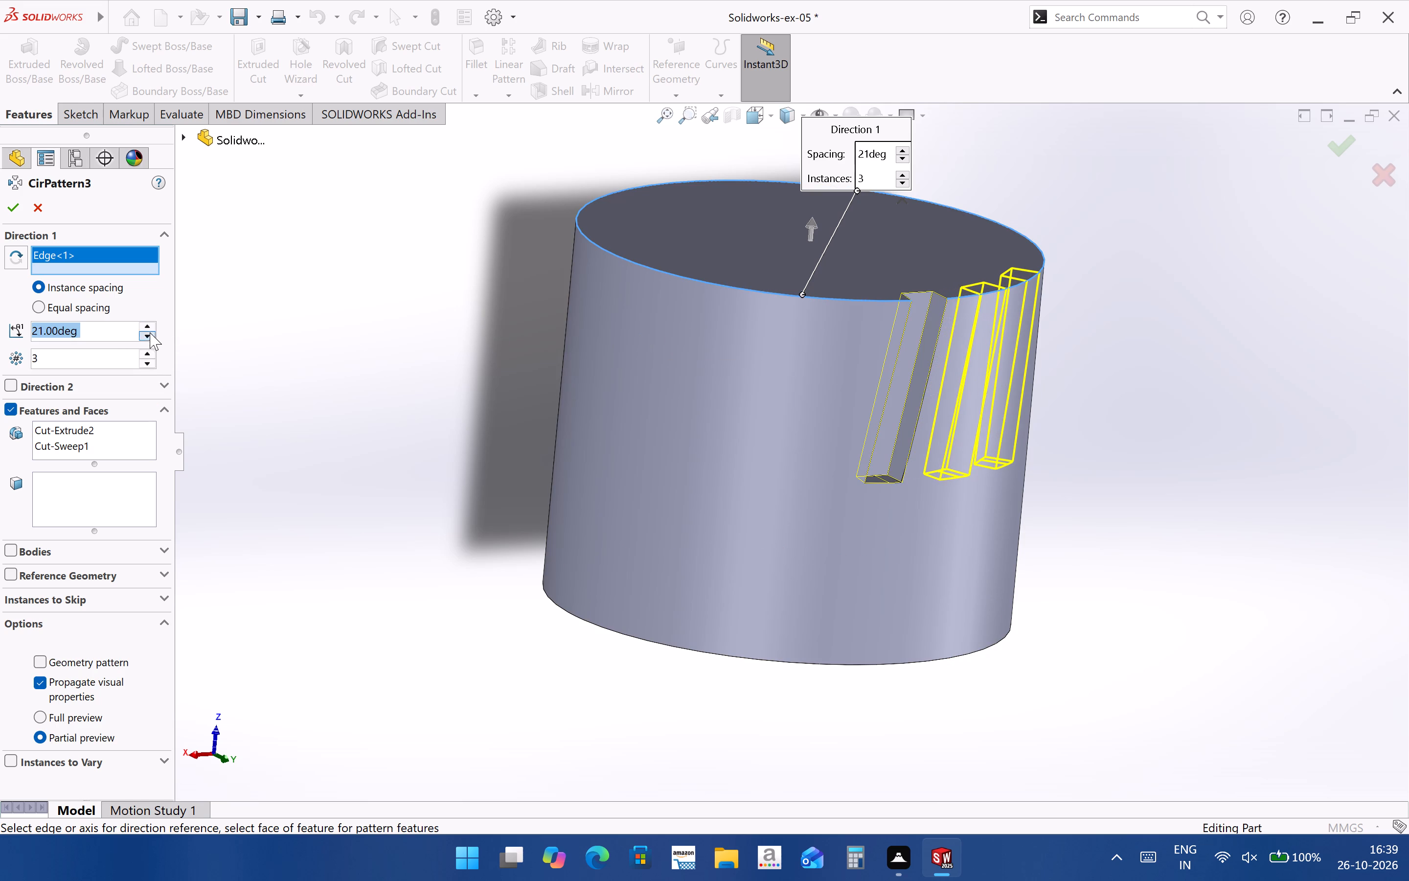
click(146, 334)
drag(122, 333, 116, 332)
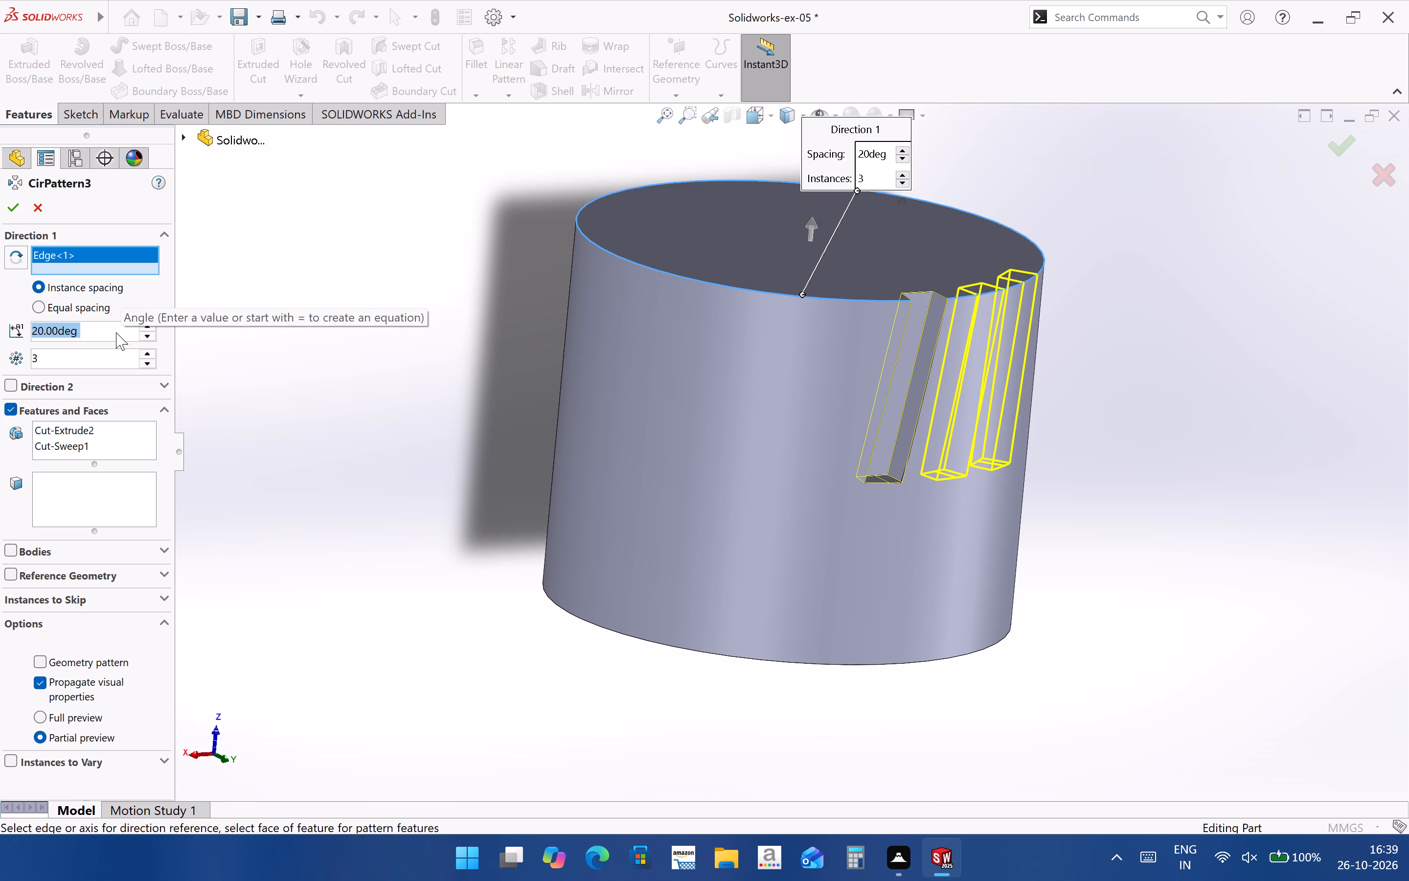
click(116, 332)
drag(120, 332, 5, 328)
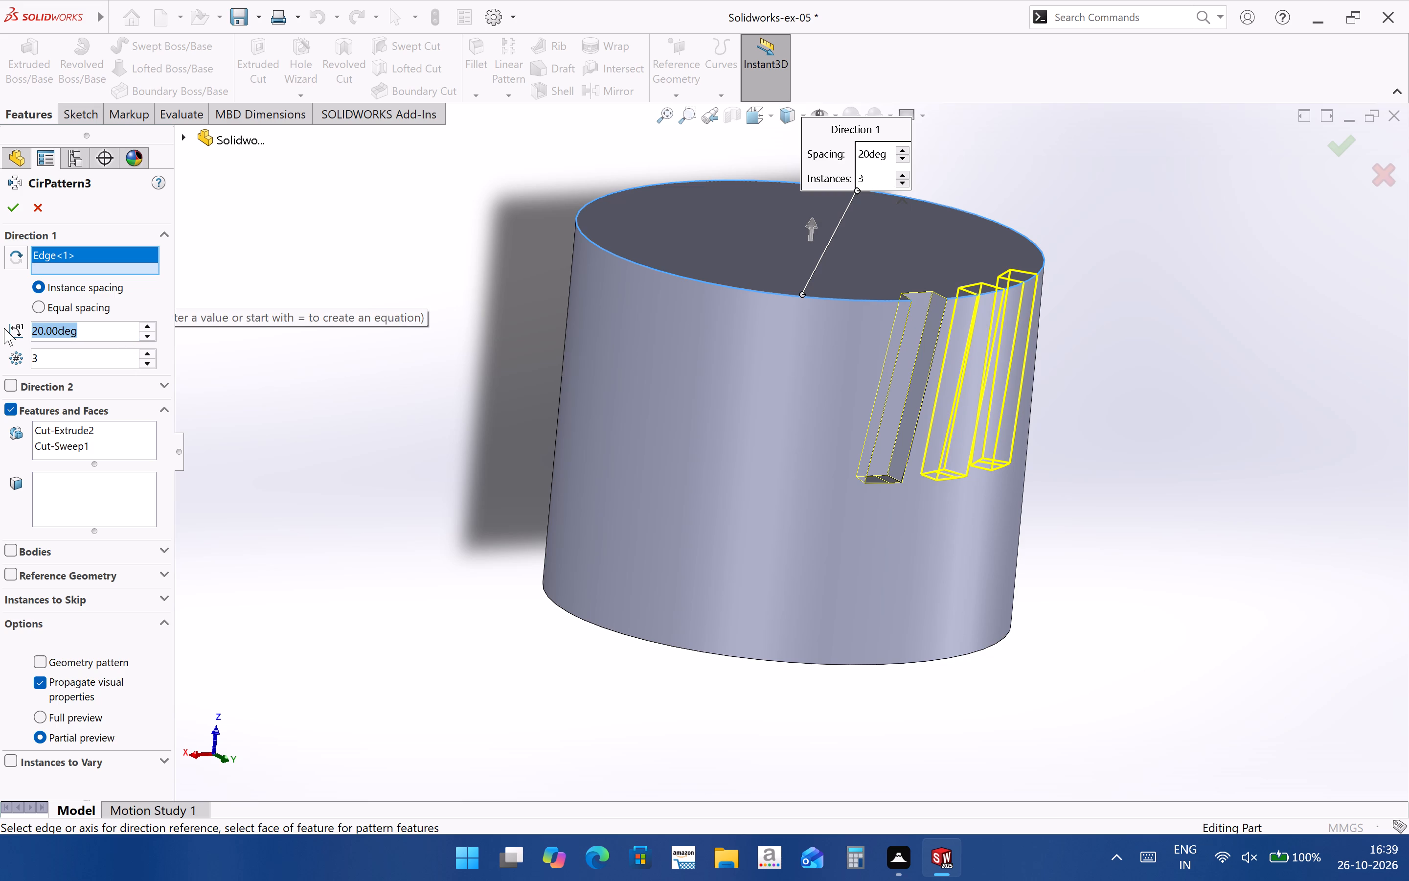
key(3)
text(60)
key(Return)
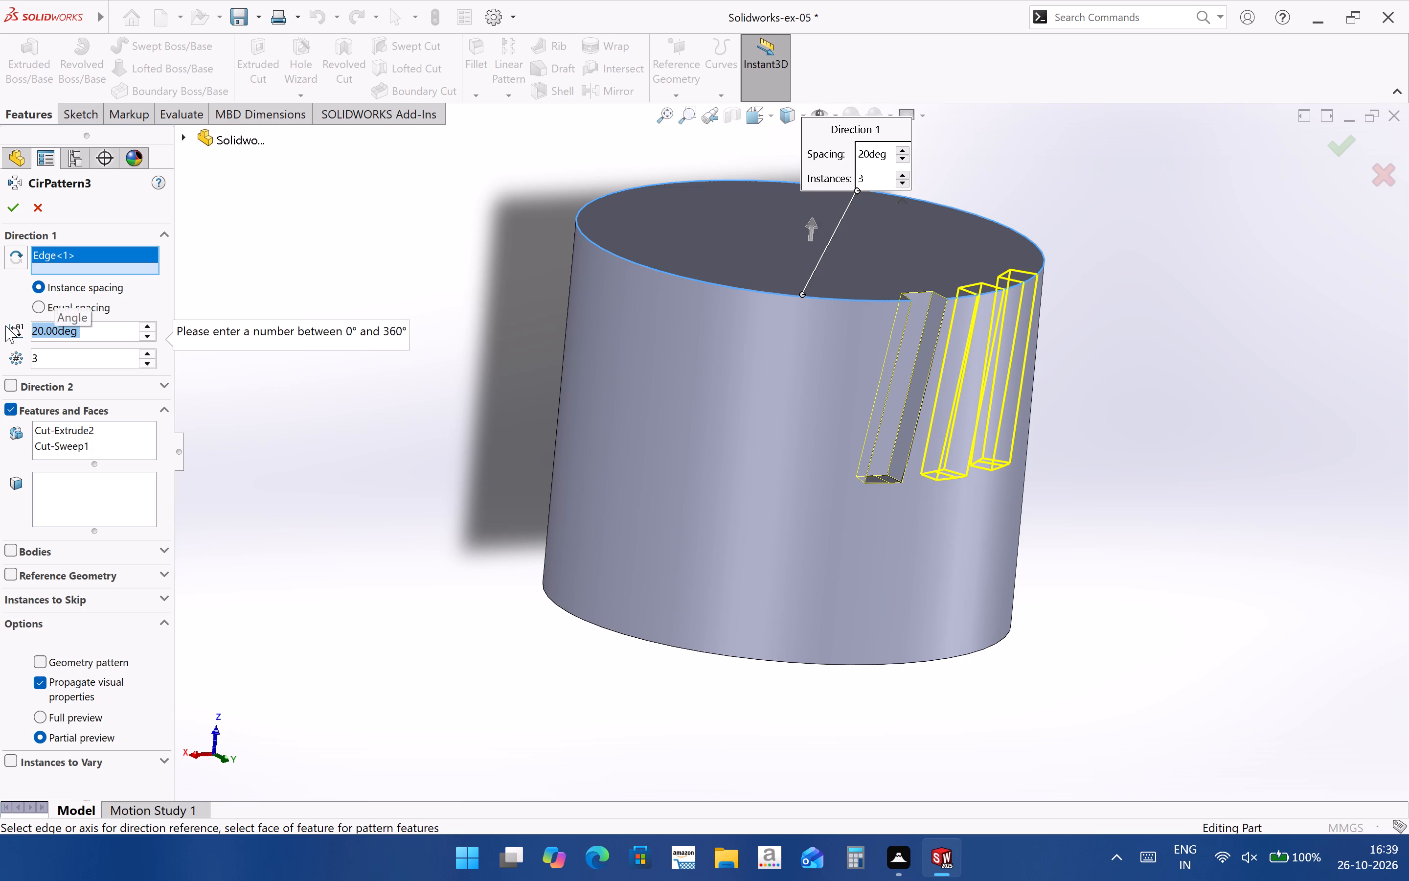
Examine the notch pattern preview on the cylinder from several angles.
click(89, 370)
drag(89, 361, 4, 361)
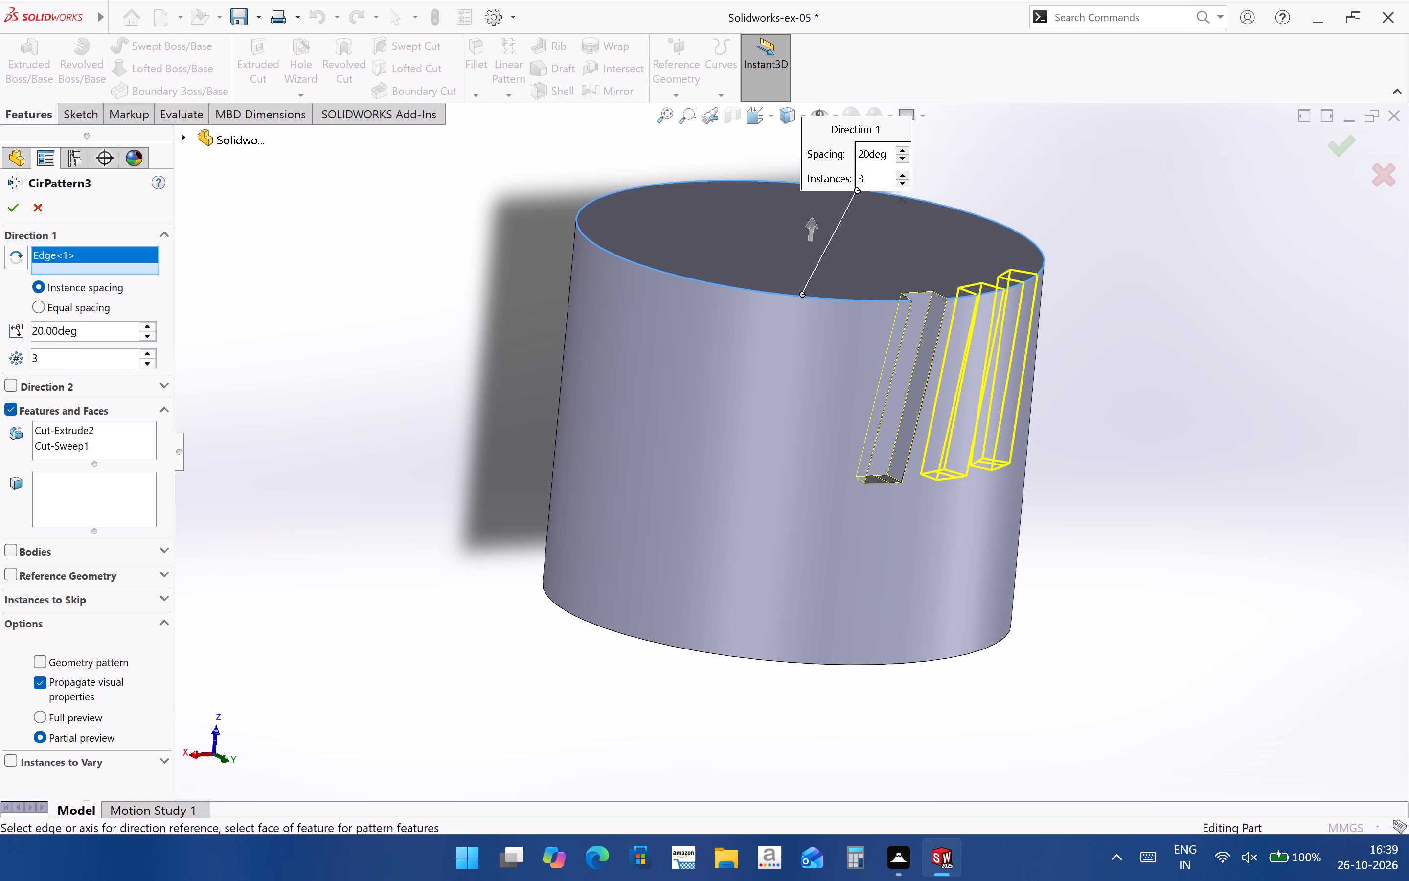
drag(4, 361, 0, 361)
middle_drag(888, 495, 783, 840)
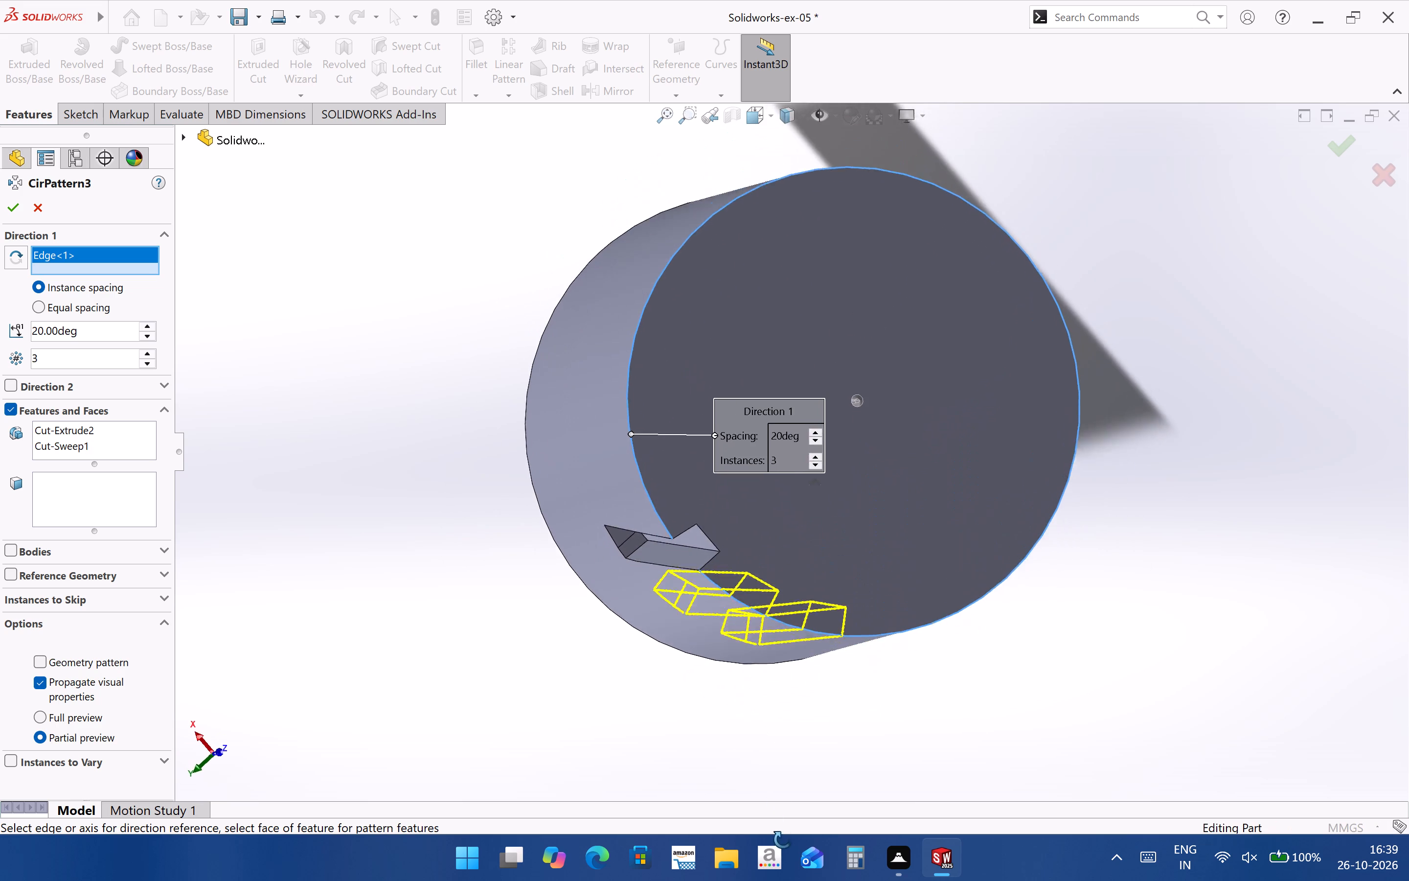
middle_drag(783, 840, 839, 561)
click(174, 549)
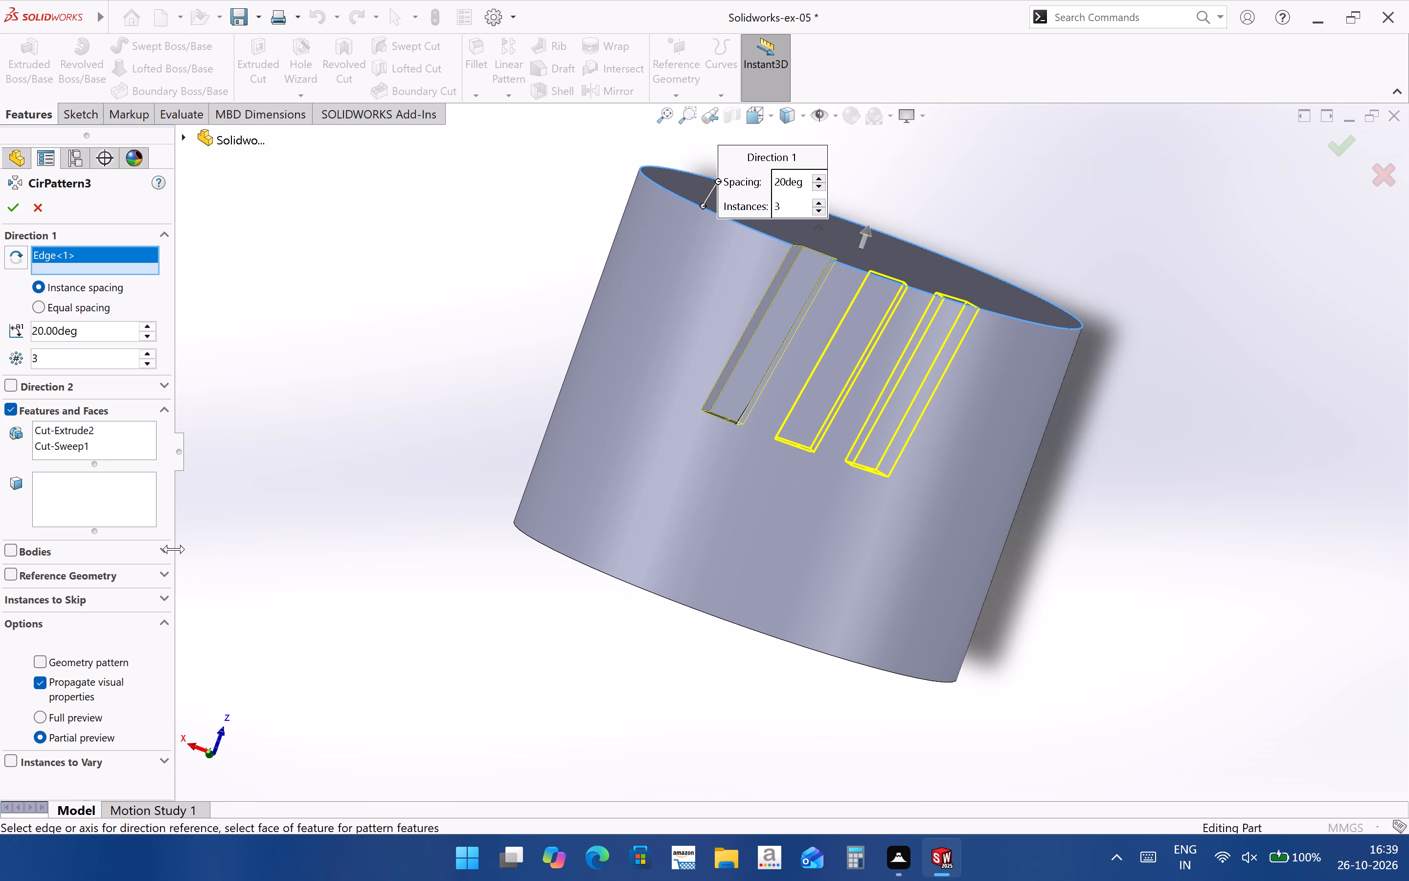
click(164, 548)
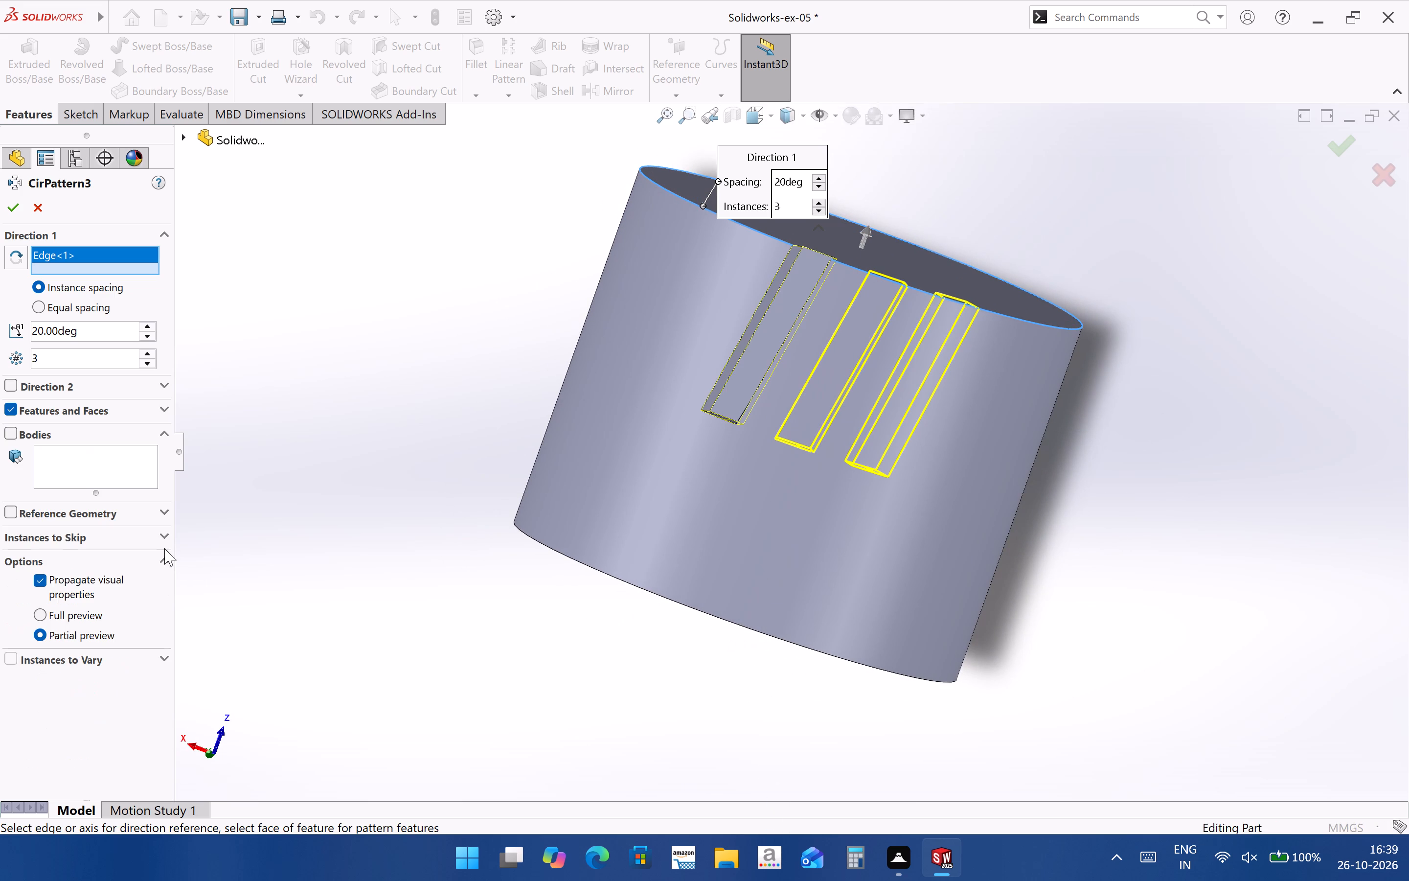
click(164, 548)
scroll(898, 511, up, 4)
middle_drag(898, 515, 816, 592)
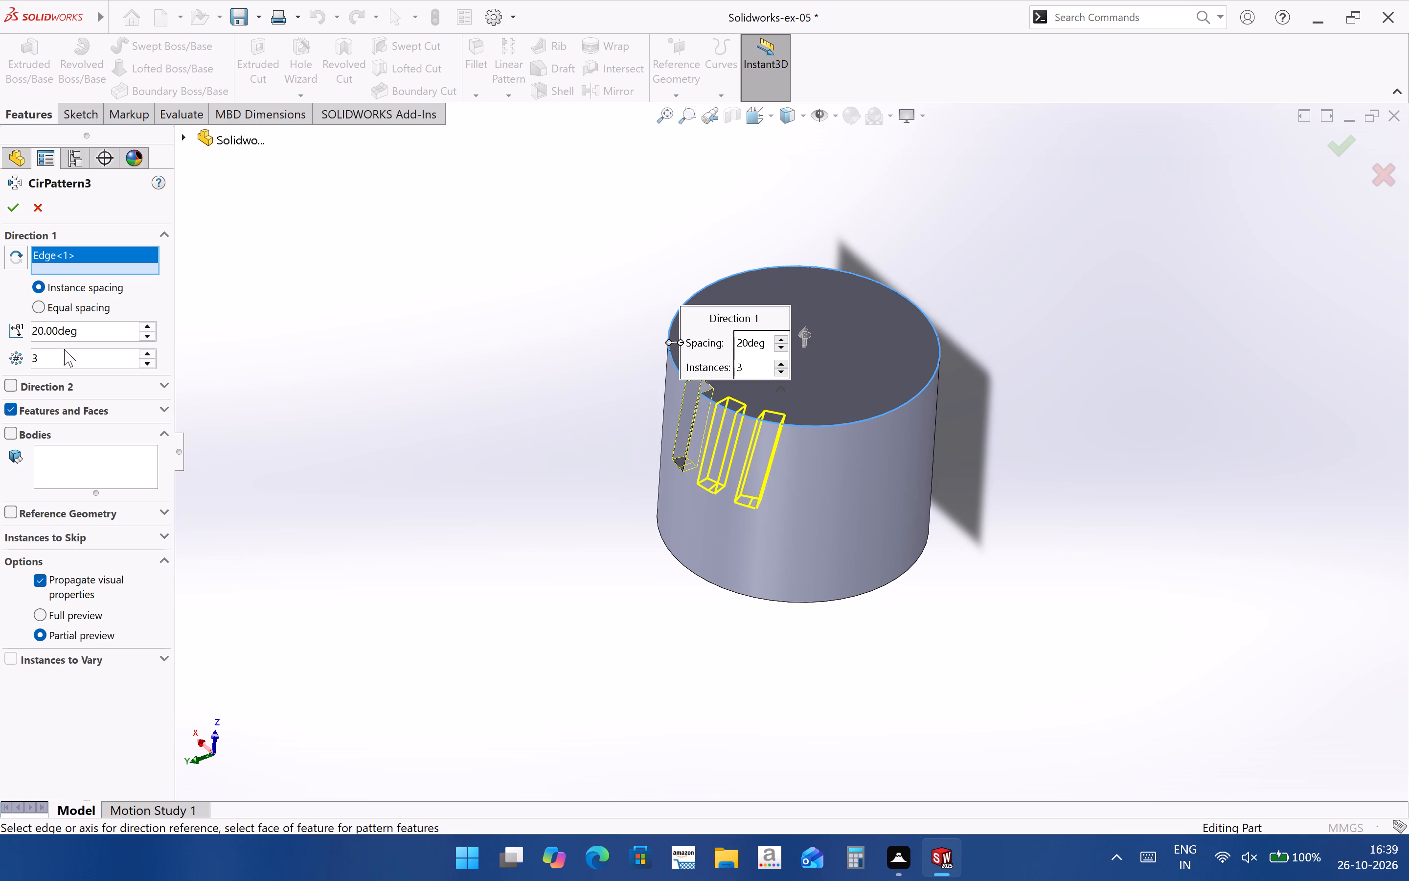
drag(94, 333, 3, 334)
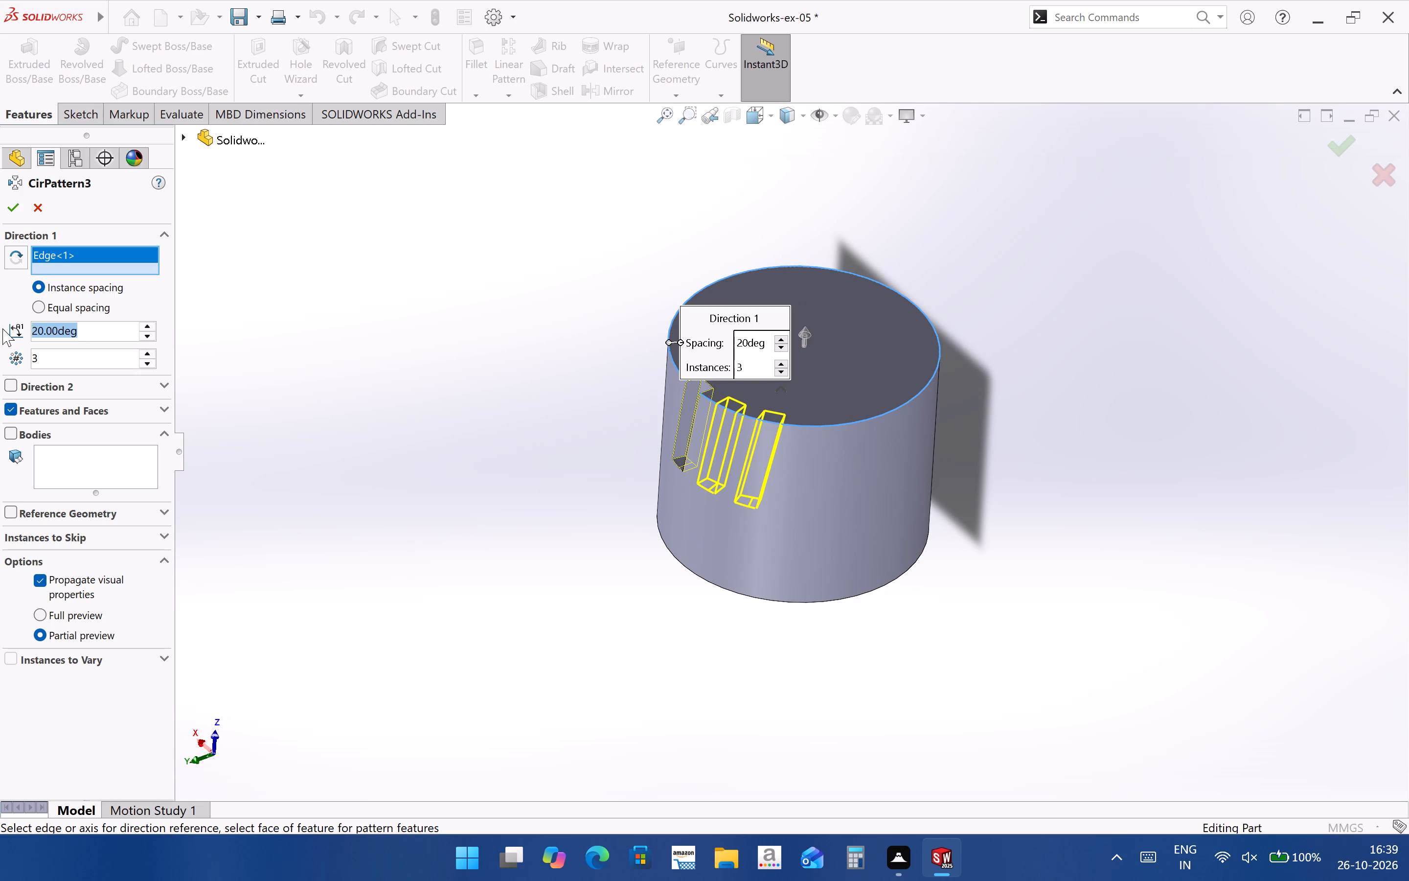
click(224, 329)
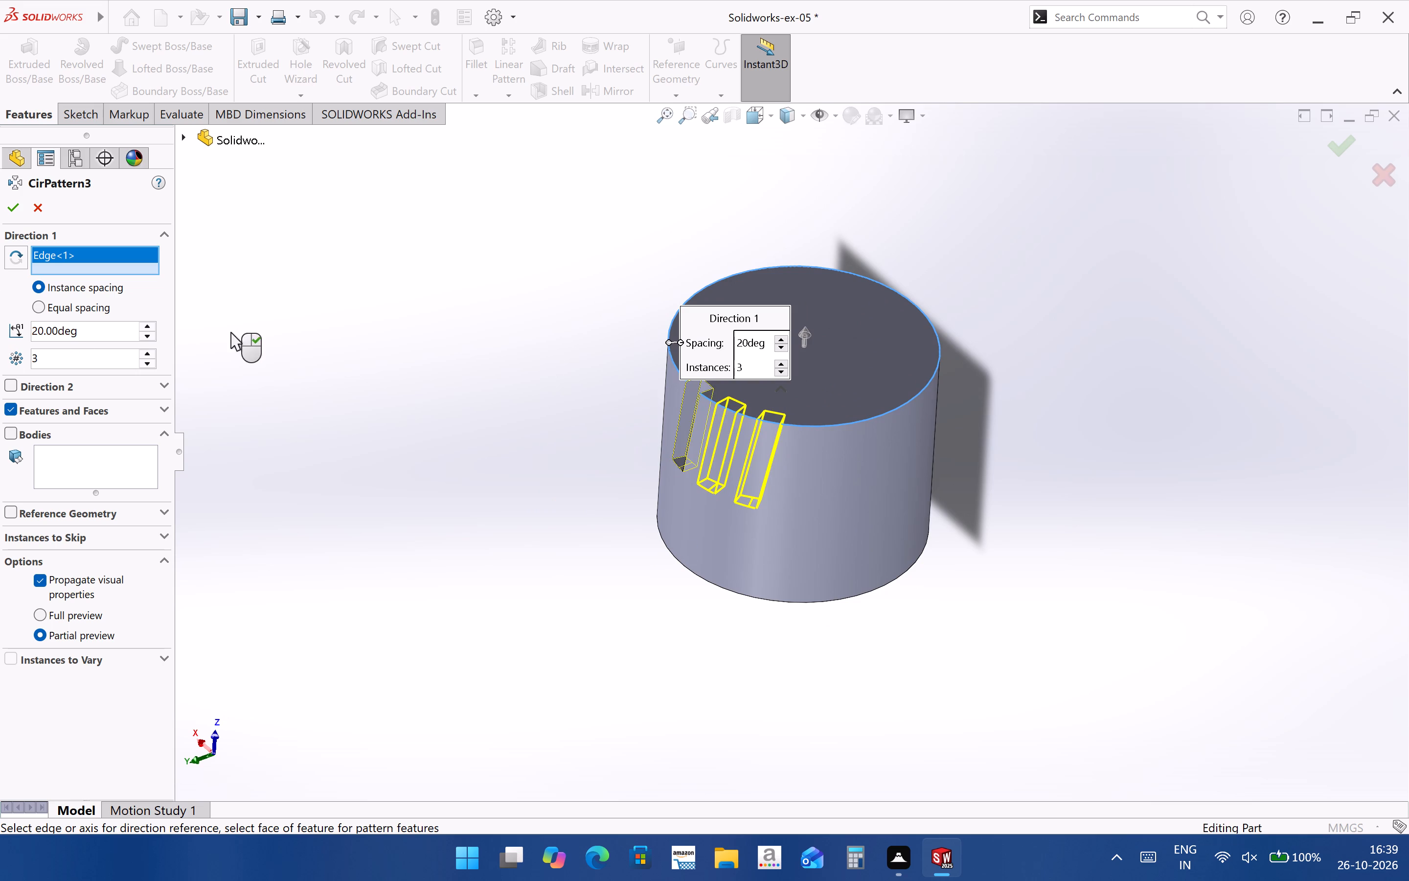
middle_drag(636, 435, 723, 421)
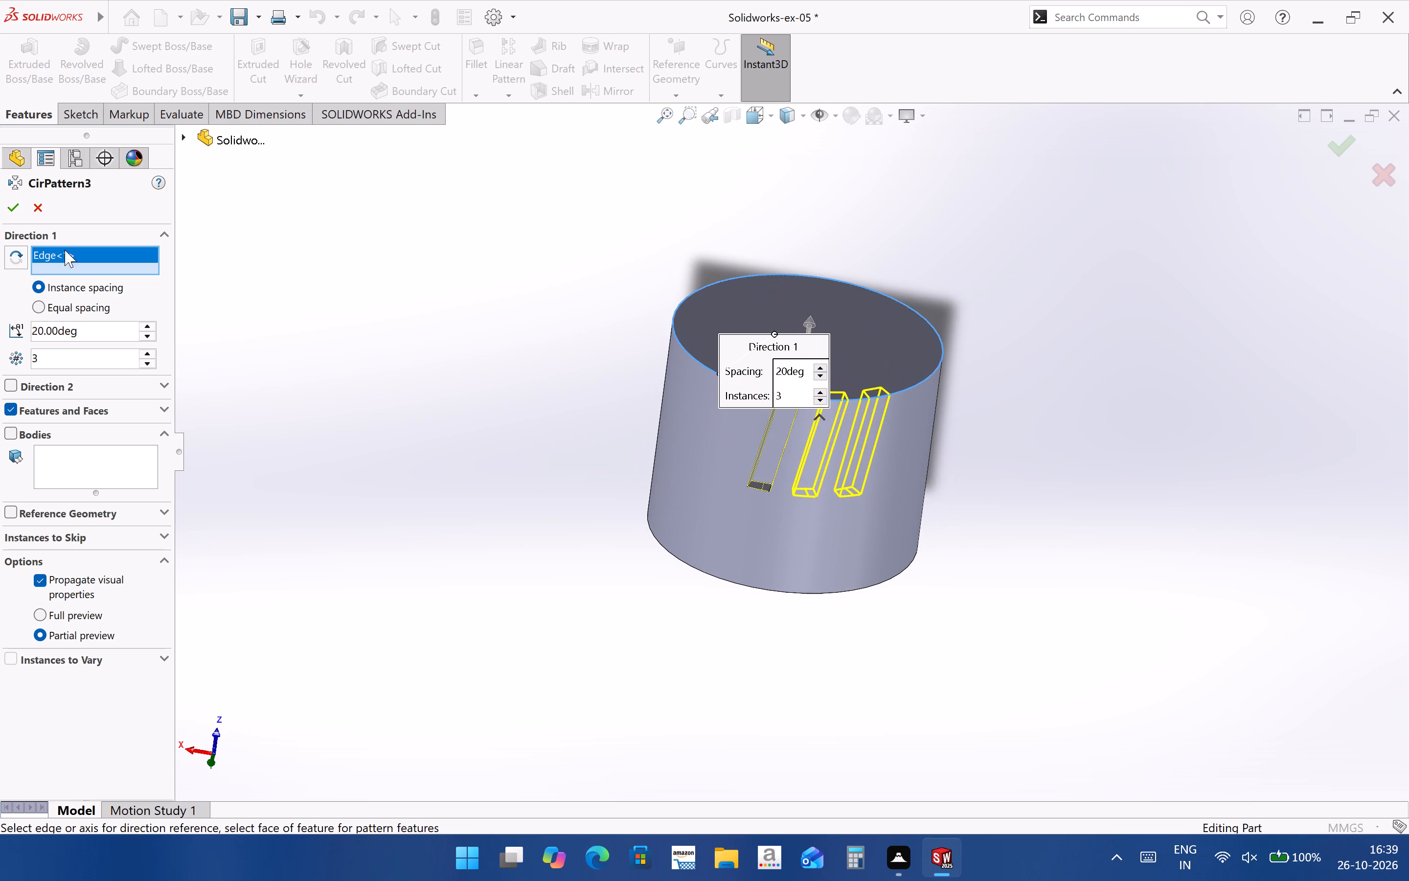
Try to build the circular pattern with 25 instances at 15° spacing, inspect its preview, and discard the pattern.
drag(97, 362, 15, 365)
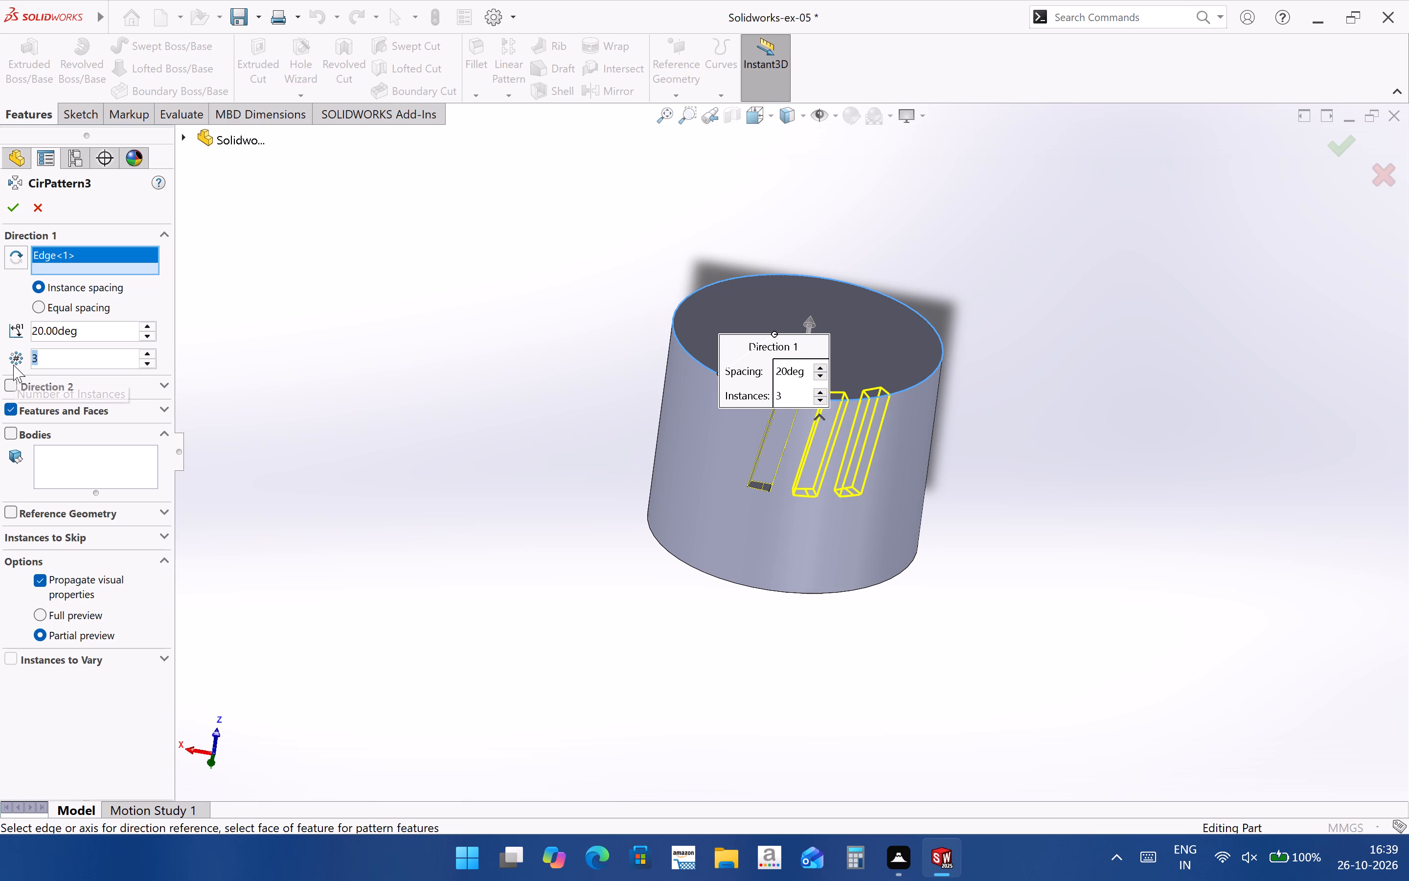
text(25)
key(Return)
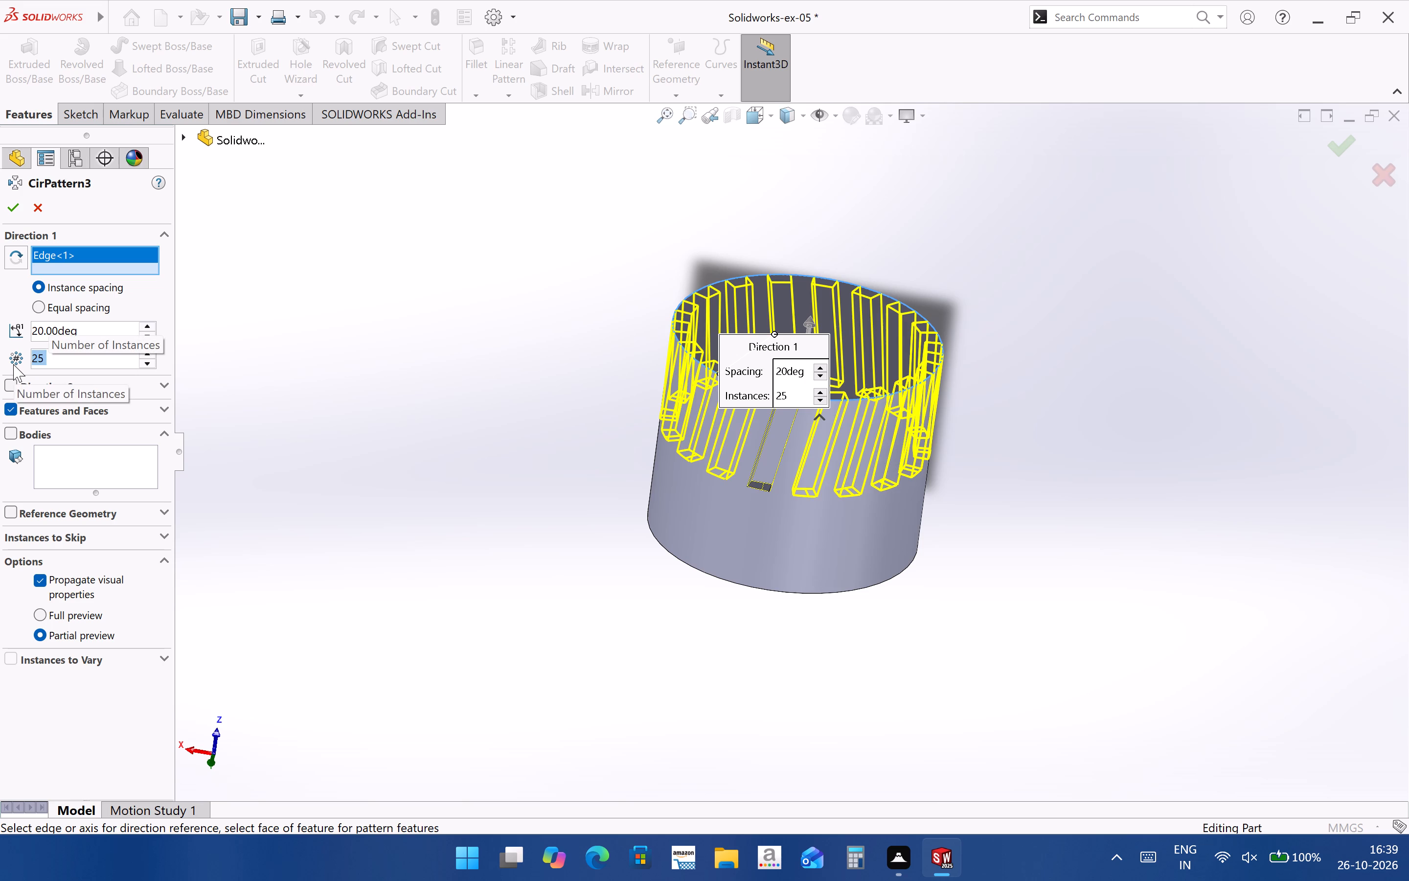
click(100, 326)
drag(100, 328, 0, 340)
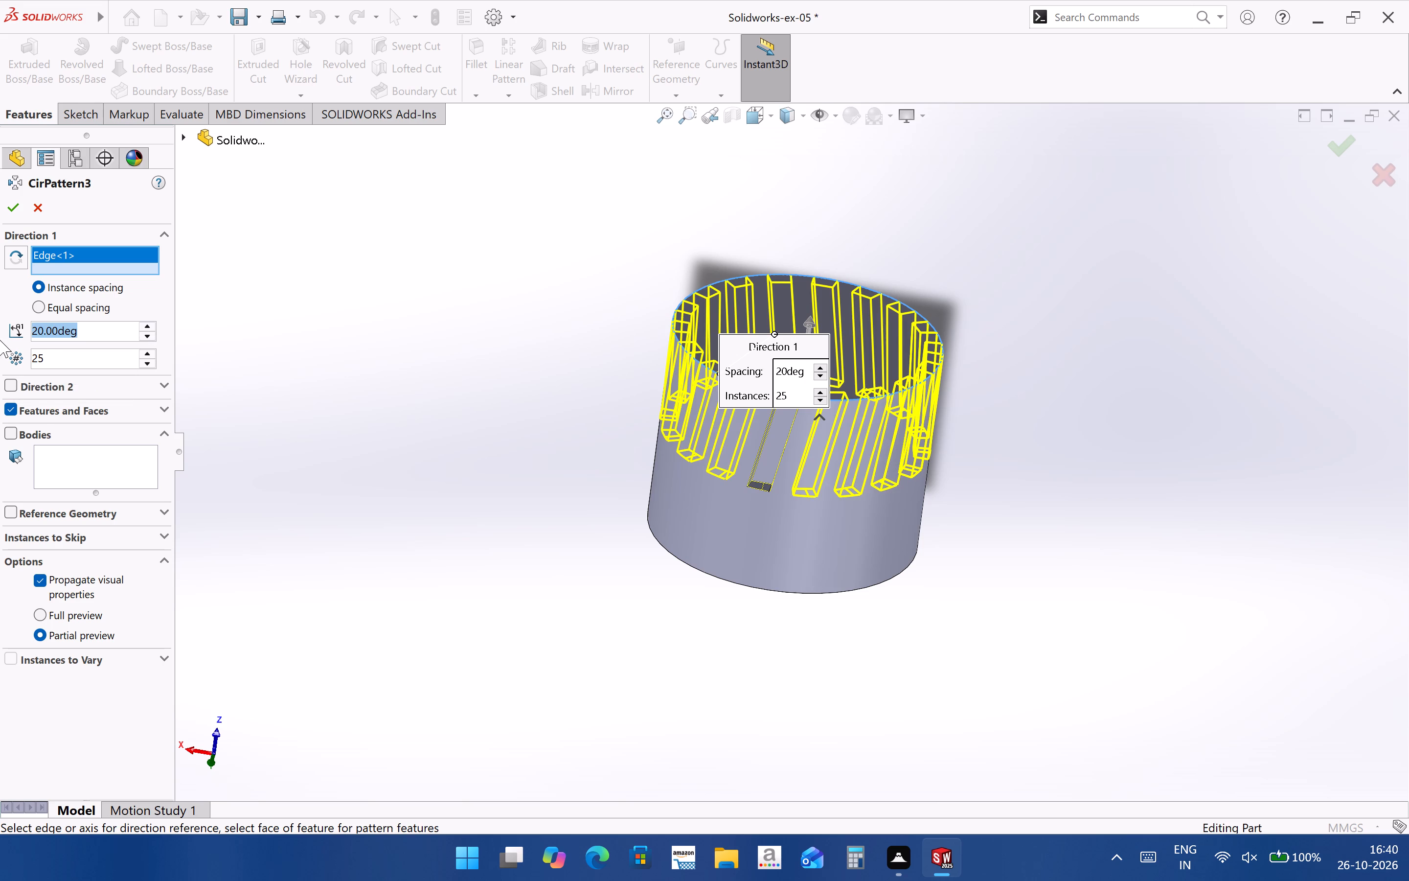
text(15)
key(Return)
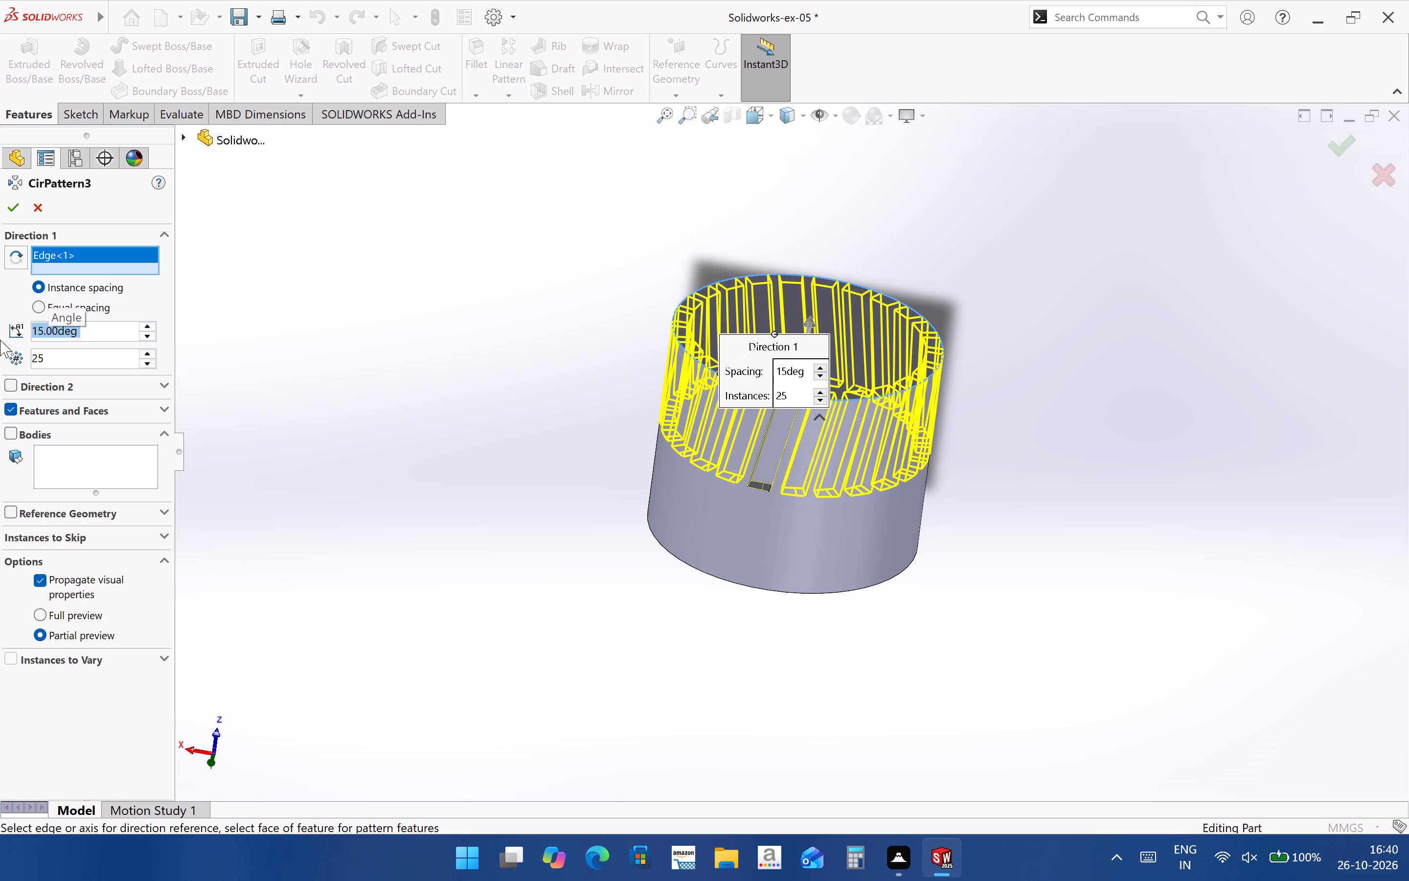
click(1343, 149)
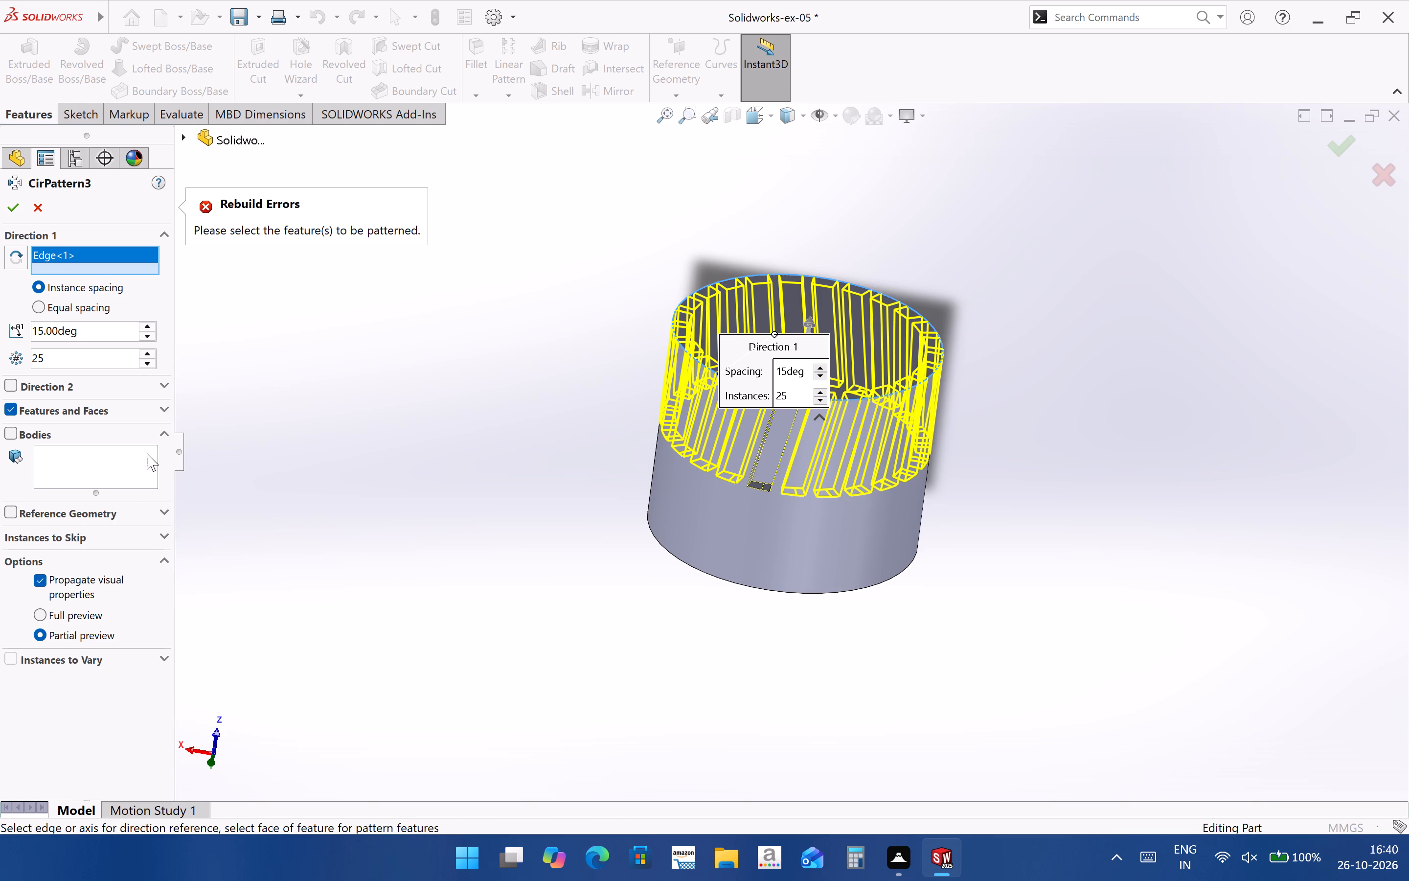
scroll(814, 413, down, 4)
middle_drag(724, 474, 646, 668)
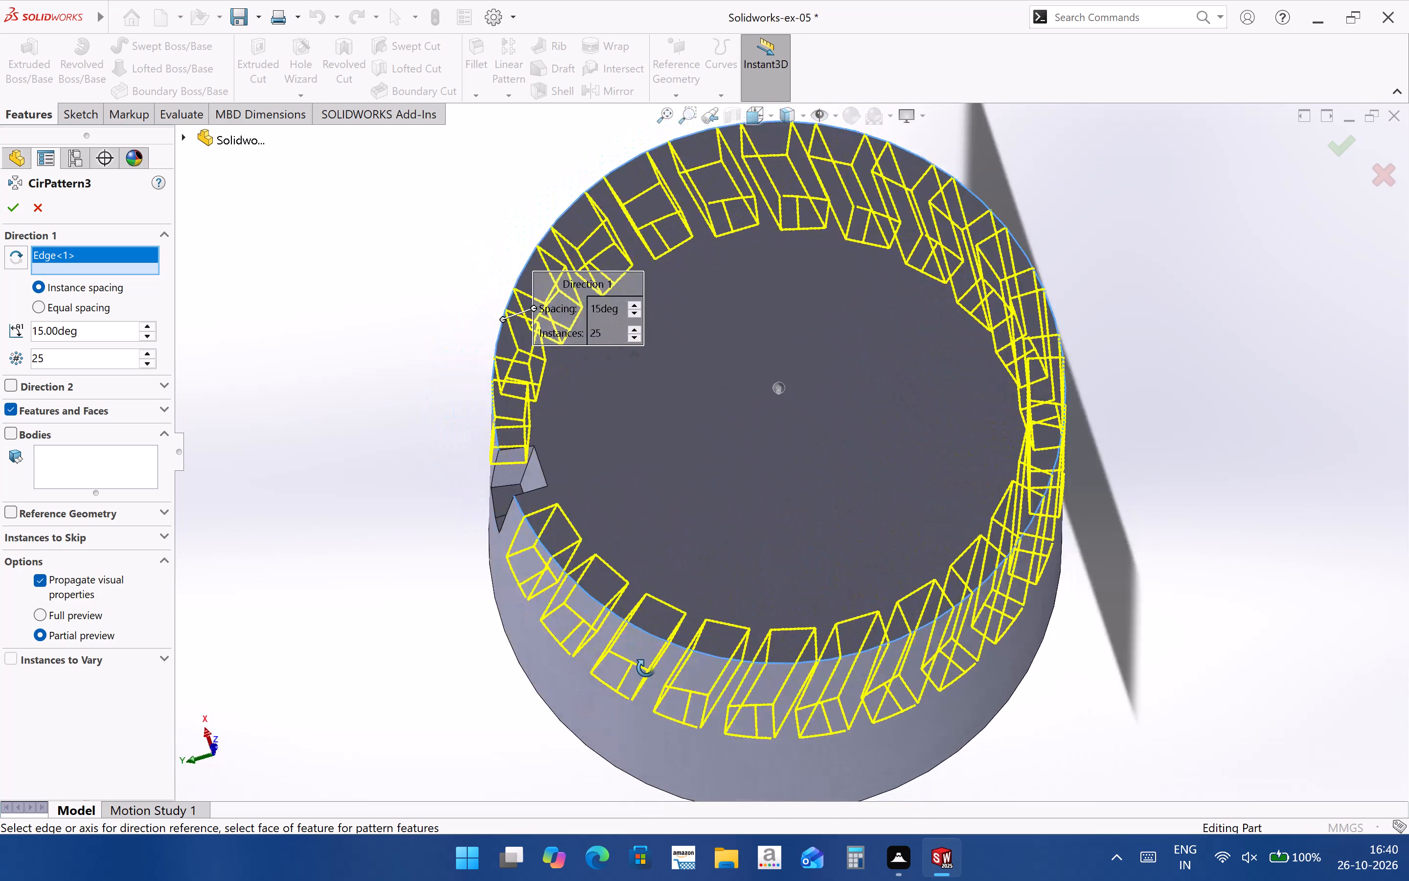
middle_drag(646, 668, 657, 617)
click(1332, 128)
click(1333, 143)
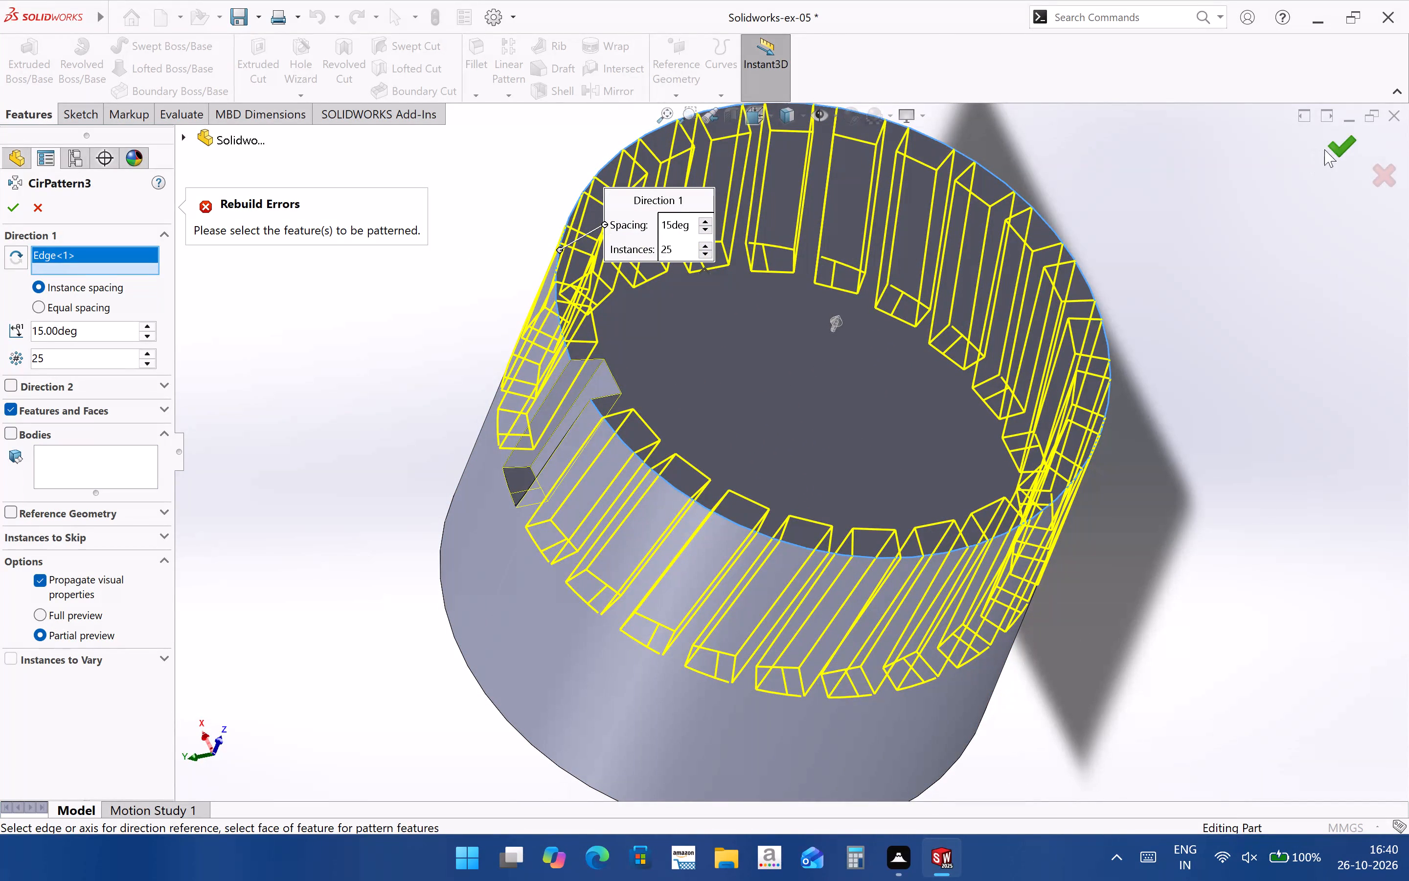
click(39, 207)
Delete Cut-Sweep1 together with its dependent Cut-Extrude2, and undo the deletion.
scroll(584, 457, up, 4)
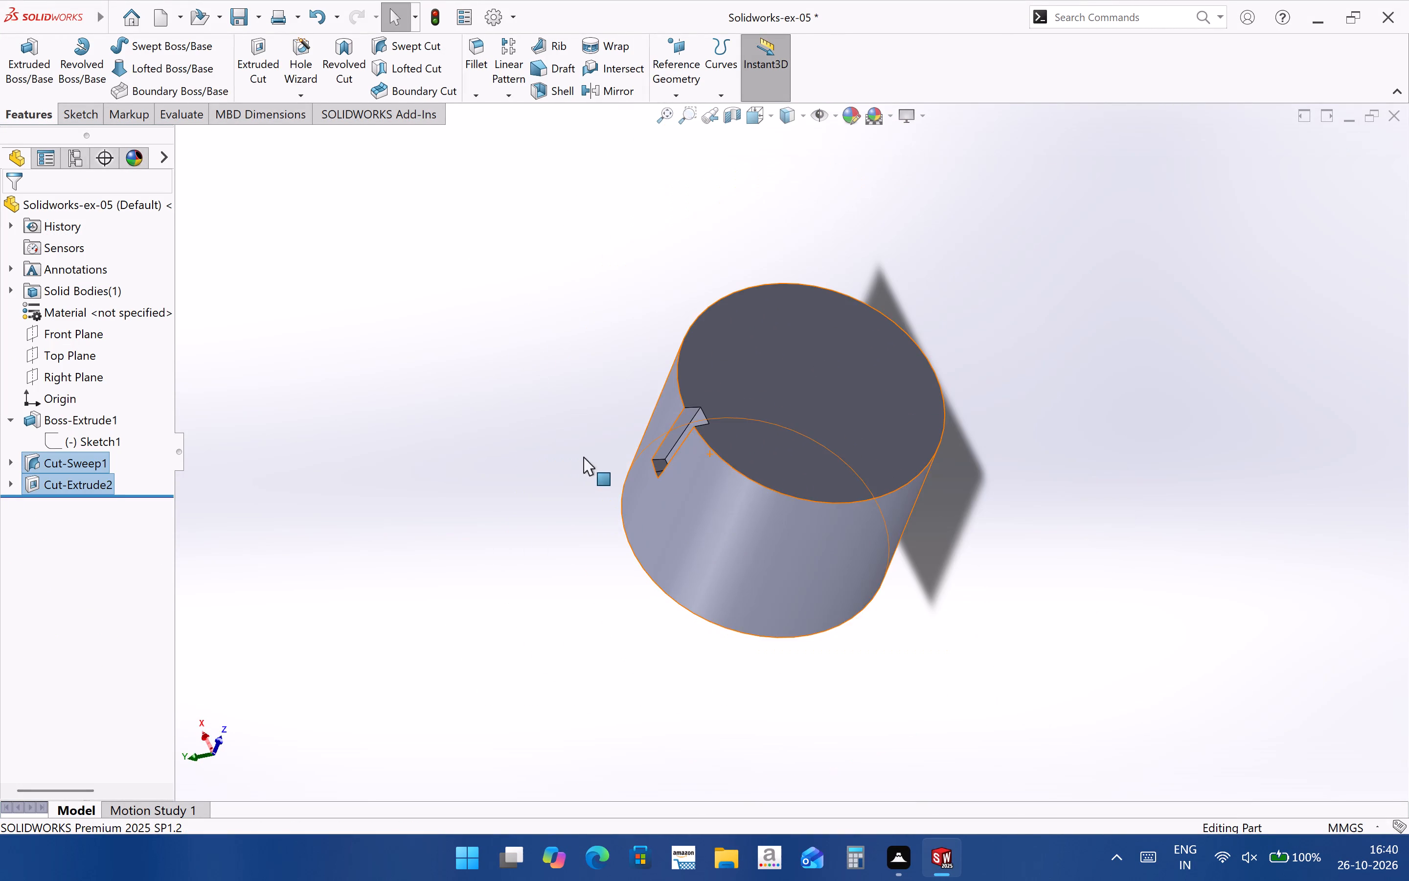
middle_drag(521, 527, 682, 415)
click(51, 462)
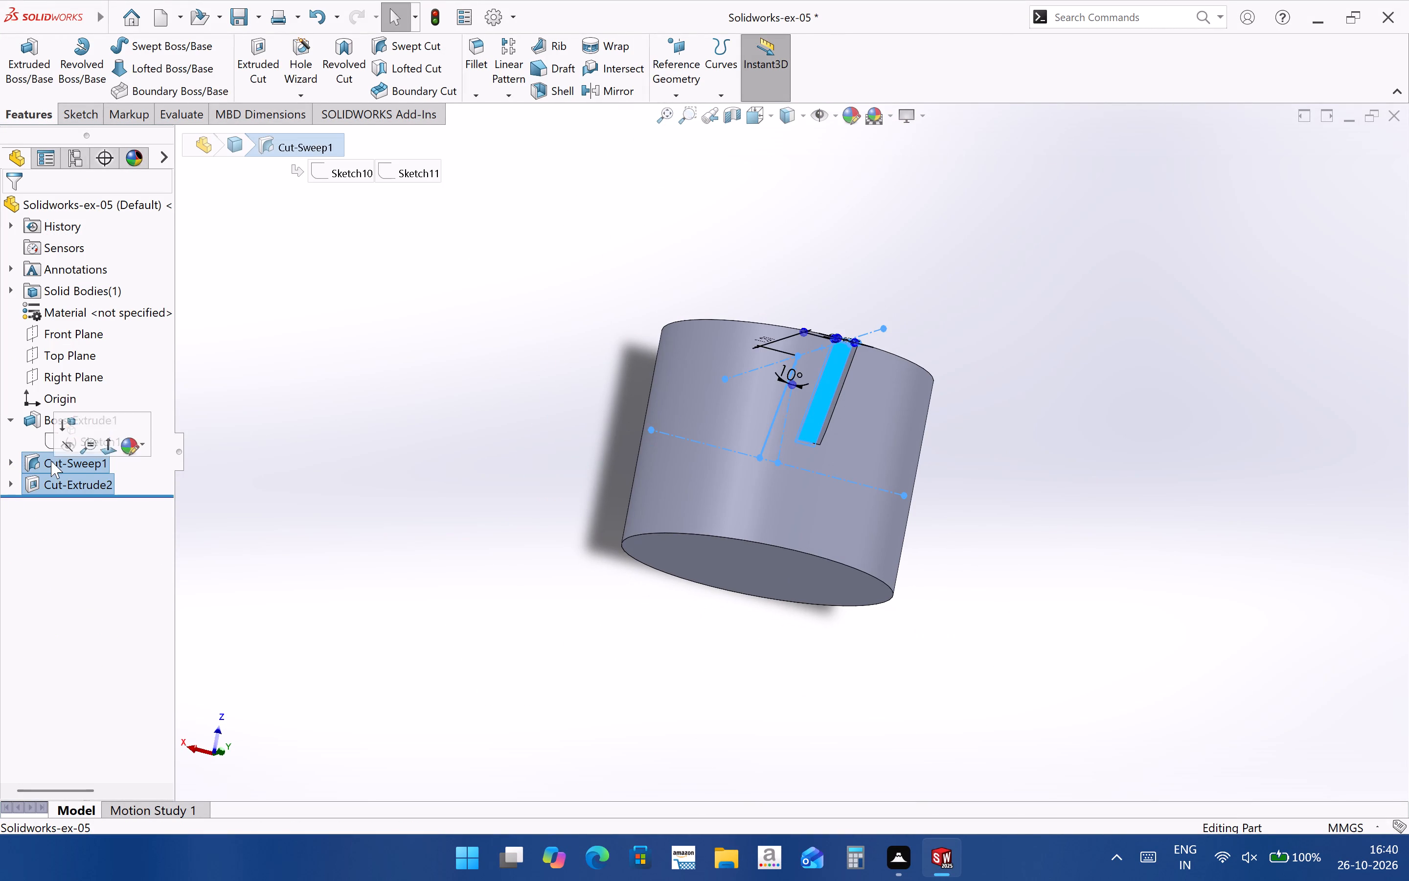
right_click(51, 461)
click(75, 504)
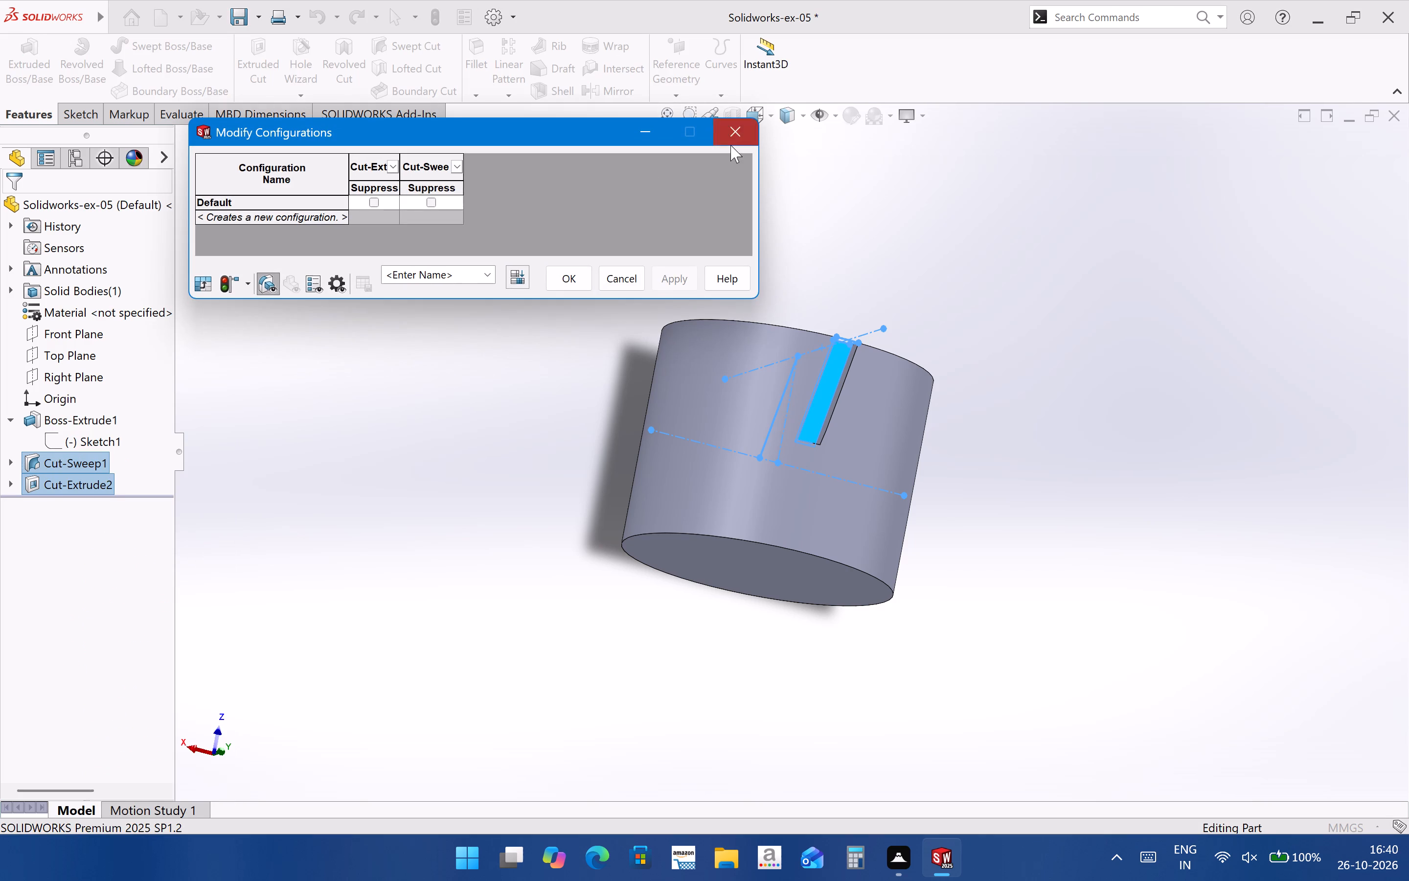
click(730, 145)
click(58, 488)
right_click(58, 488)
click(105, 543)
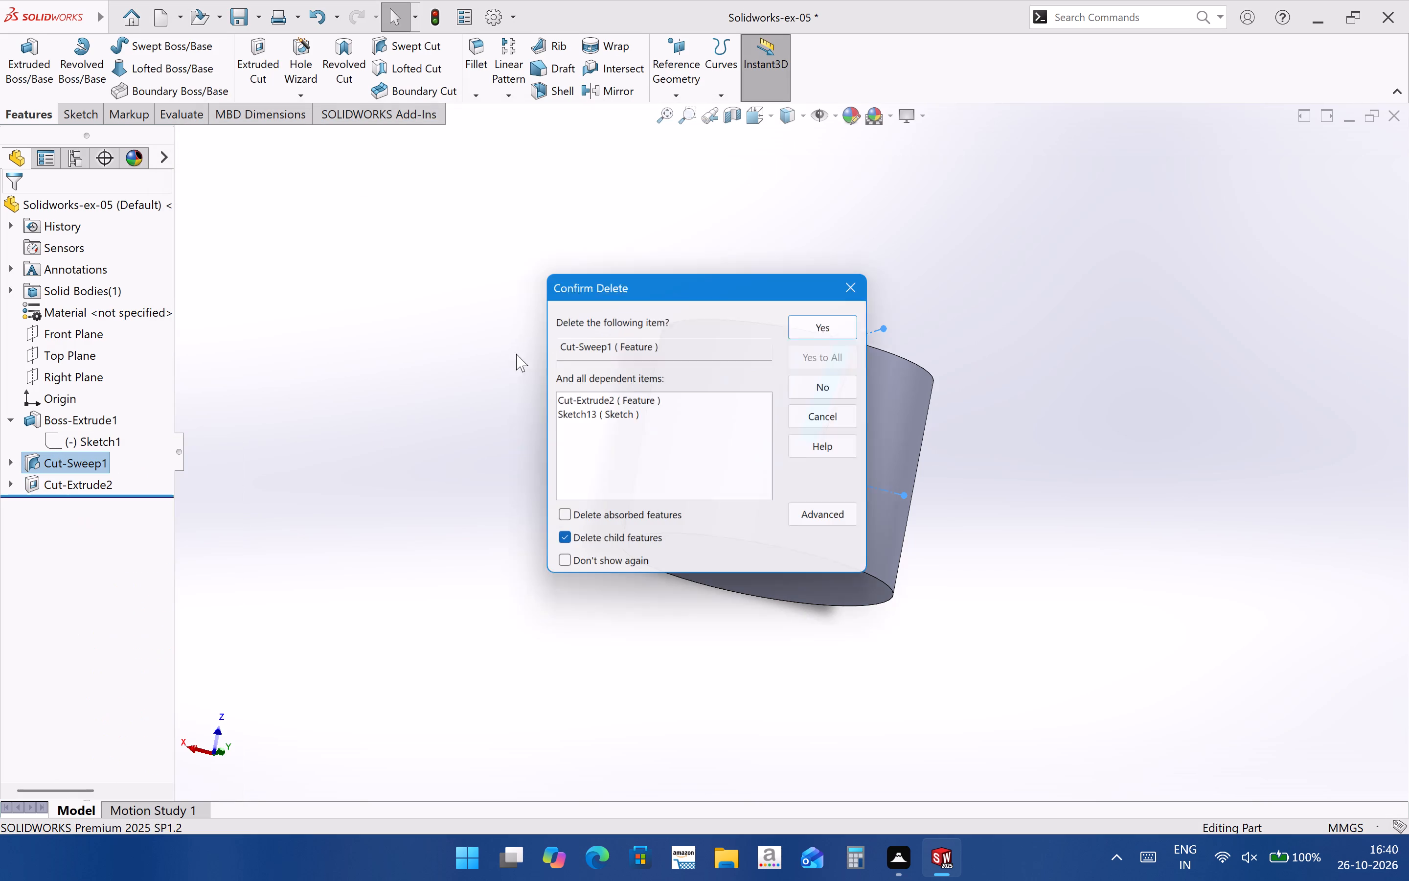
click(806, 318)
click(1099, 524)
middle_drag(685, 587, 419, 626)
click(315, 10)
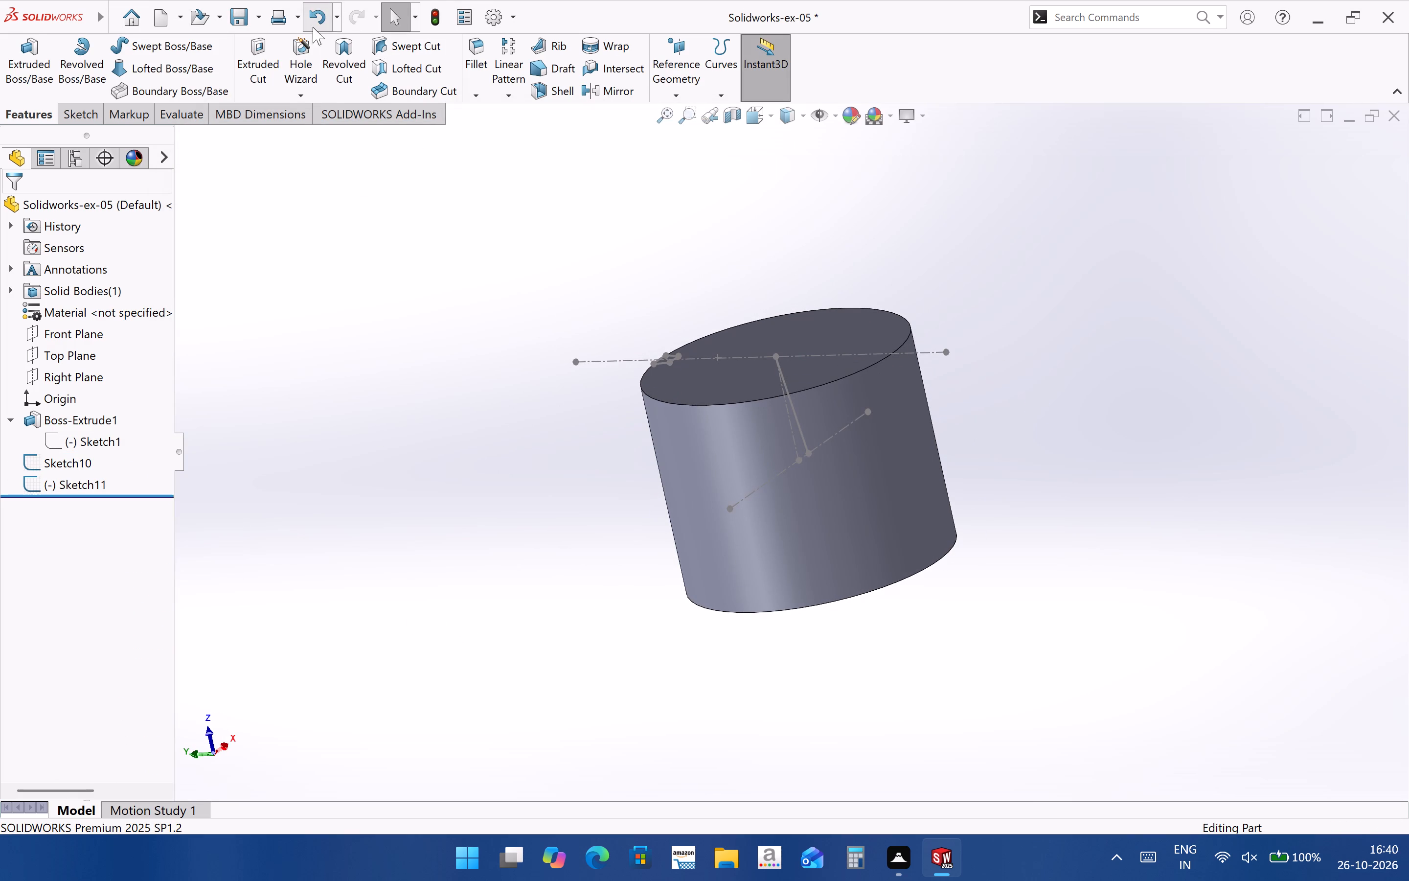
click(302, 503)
Delete the Cut-Extrude2 feature while keeping Cut-Sweep1 and Sketch13.
click(90, 486)
right_click(90, 486)
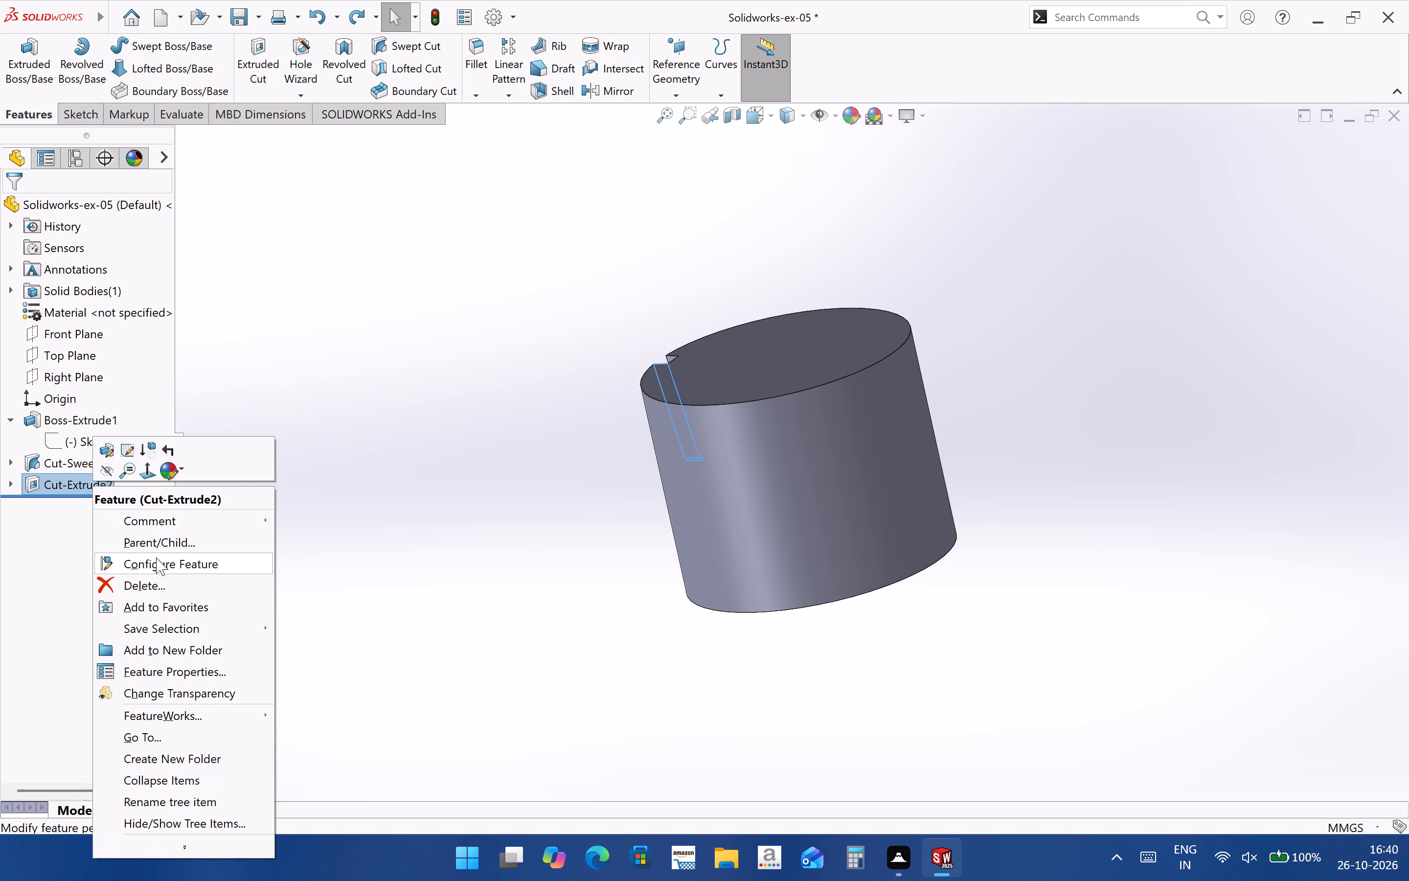
click(159, 576)
click(825, 307)
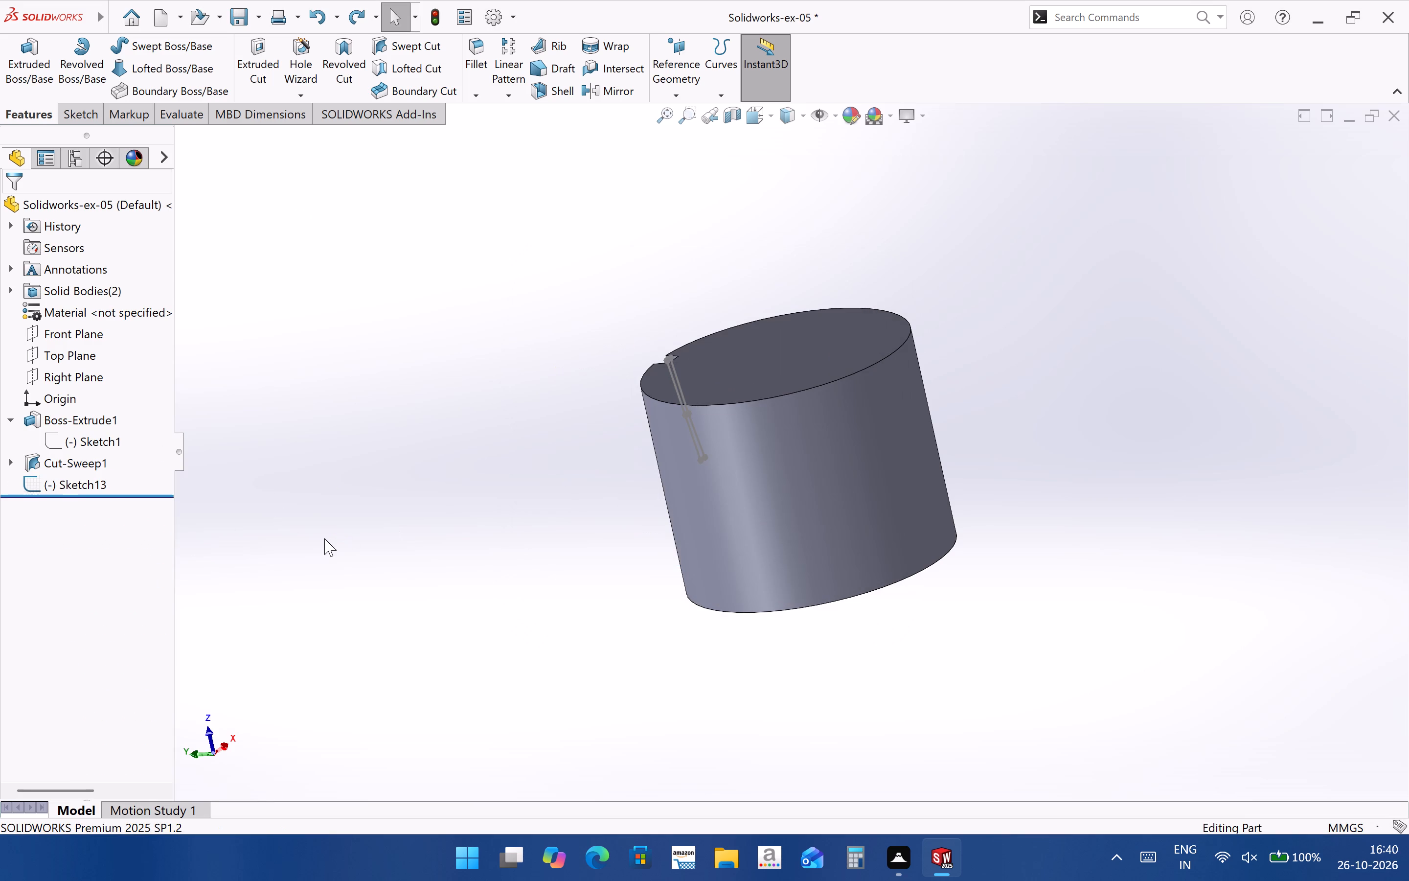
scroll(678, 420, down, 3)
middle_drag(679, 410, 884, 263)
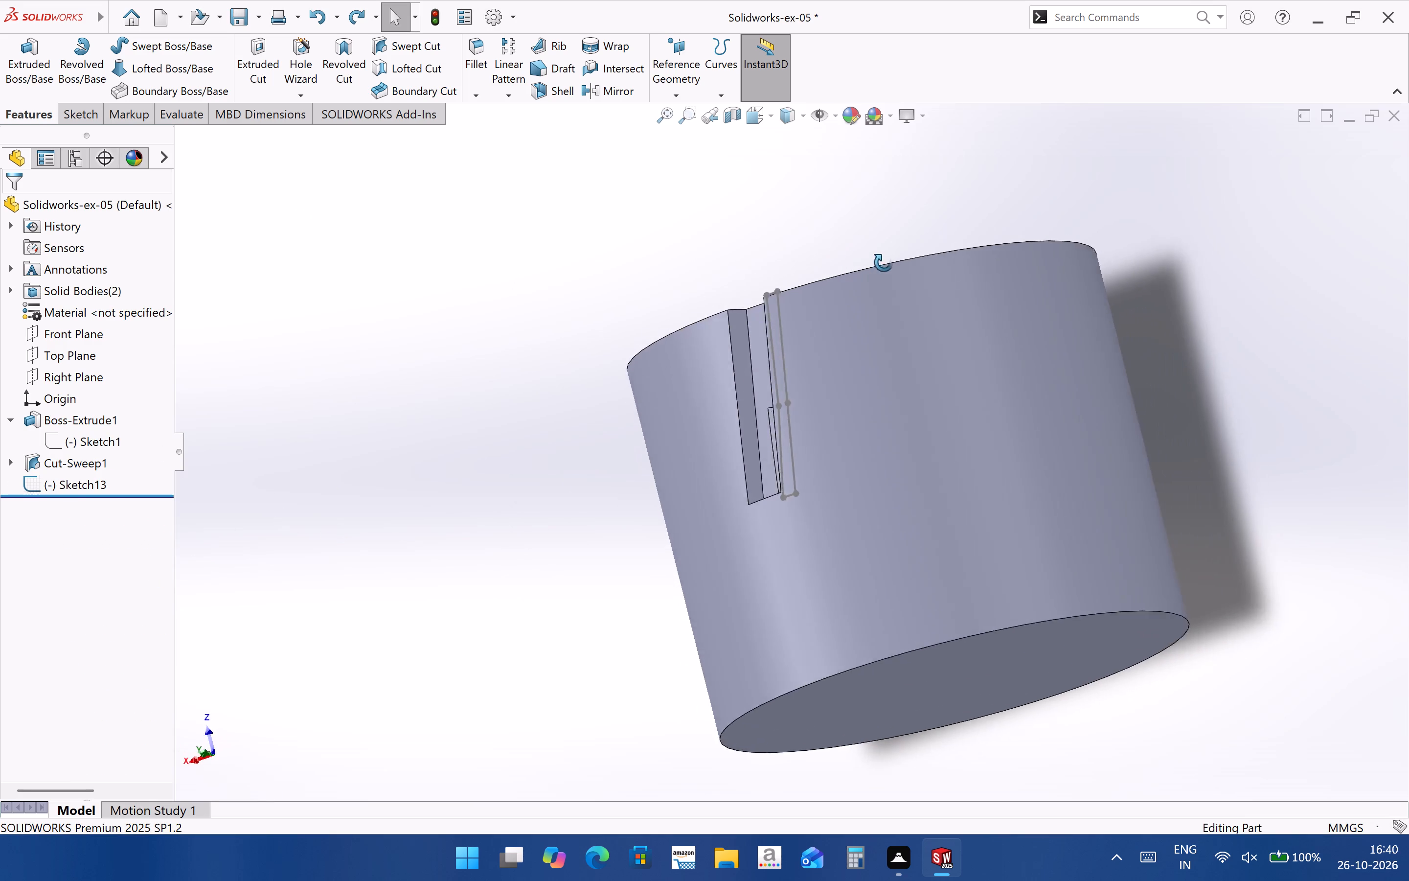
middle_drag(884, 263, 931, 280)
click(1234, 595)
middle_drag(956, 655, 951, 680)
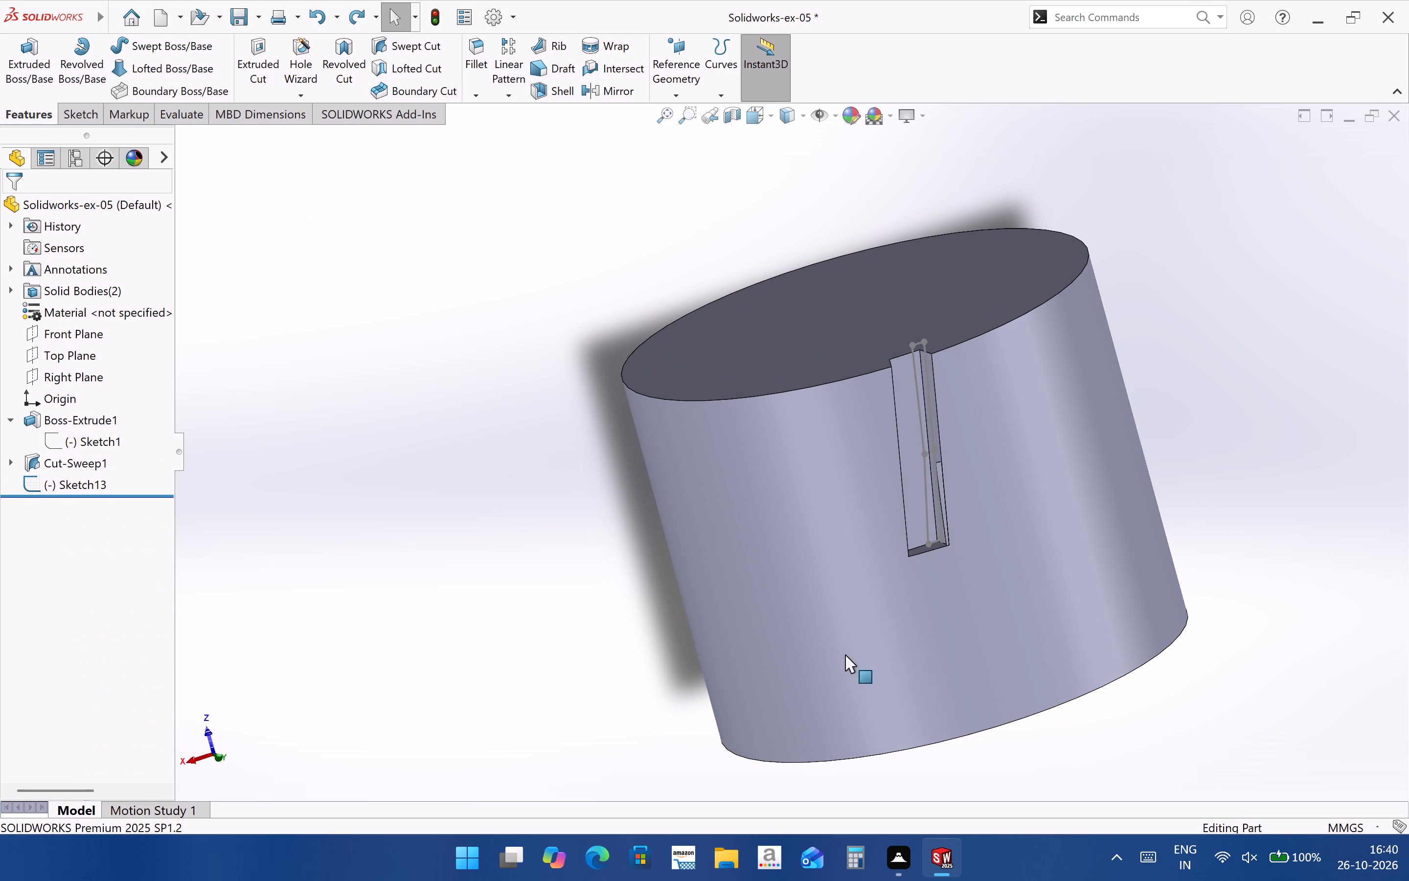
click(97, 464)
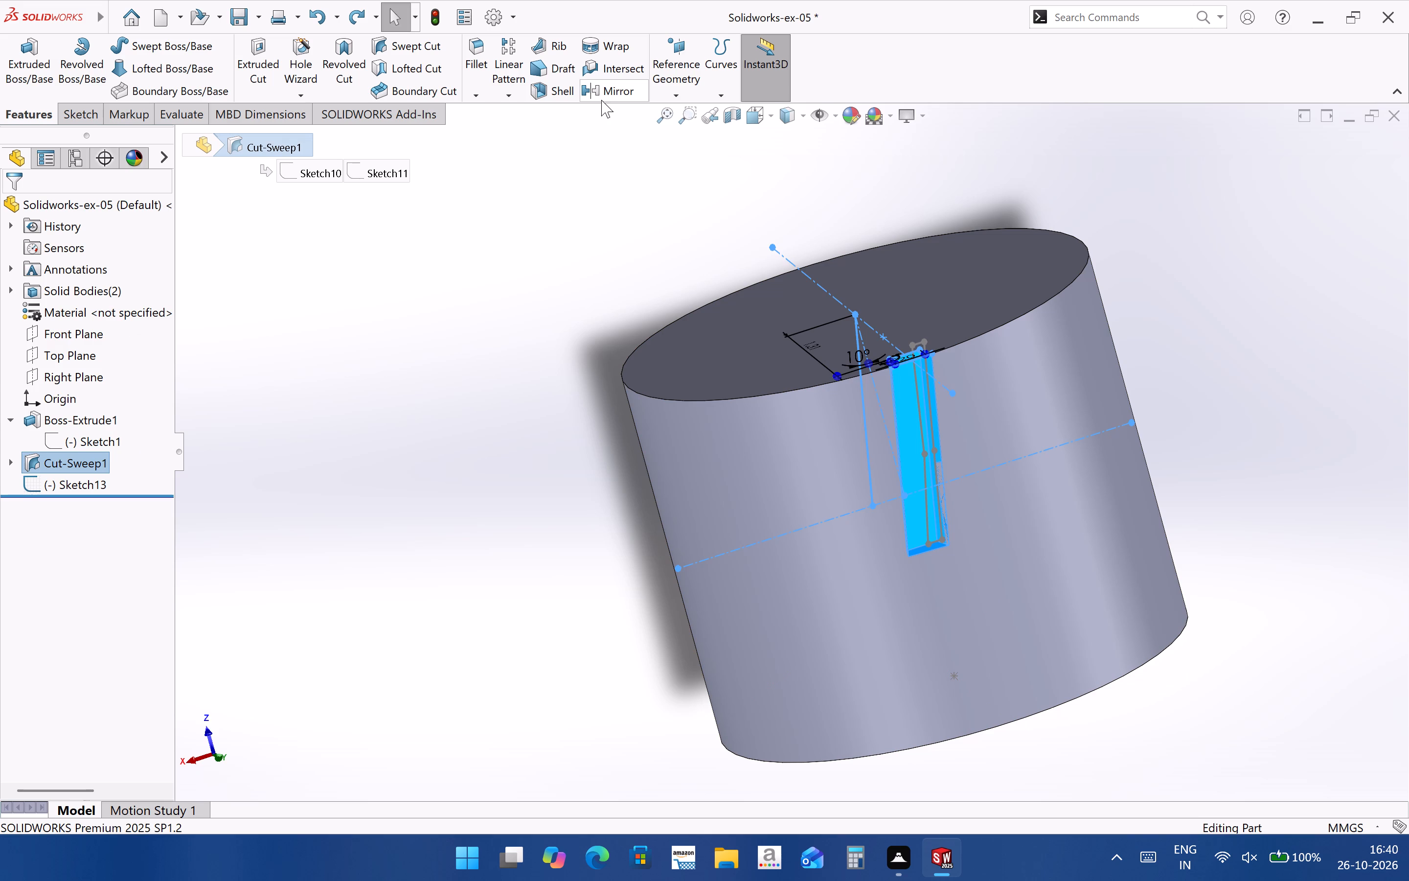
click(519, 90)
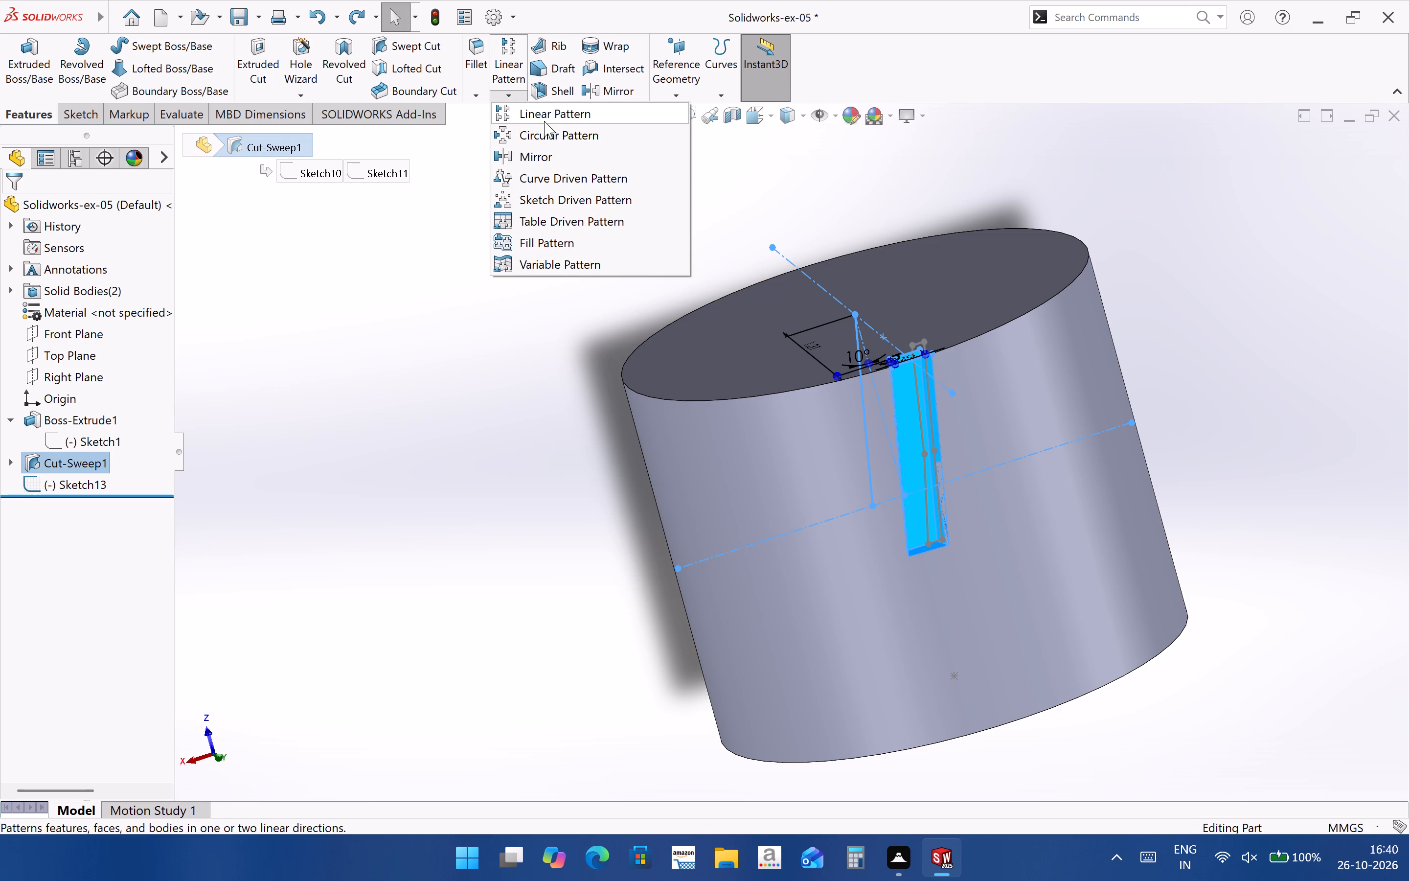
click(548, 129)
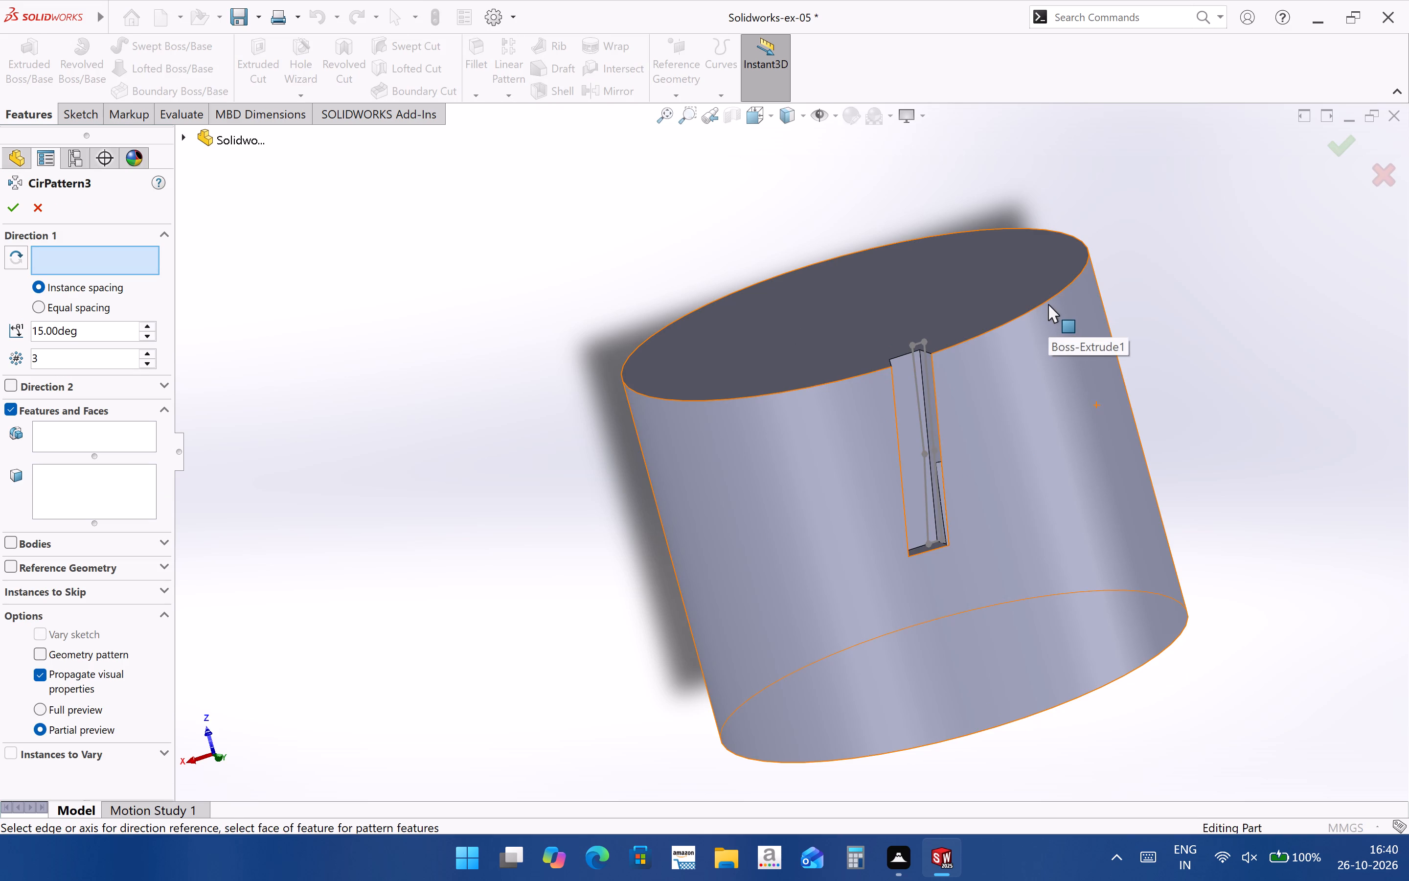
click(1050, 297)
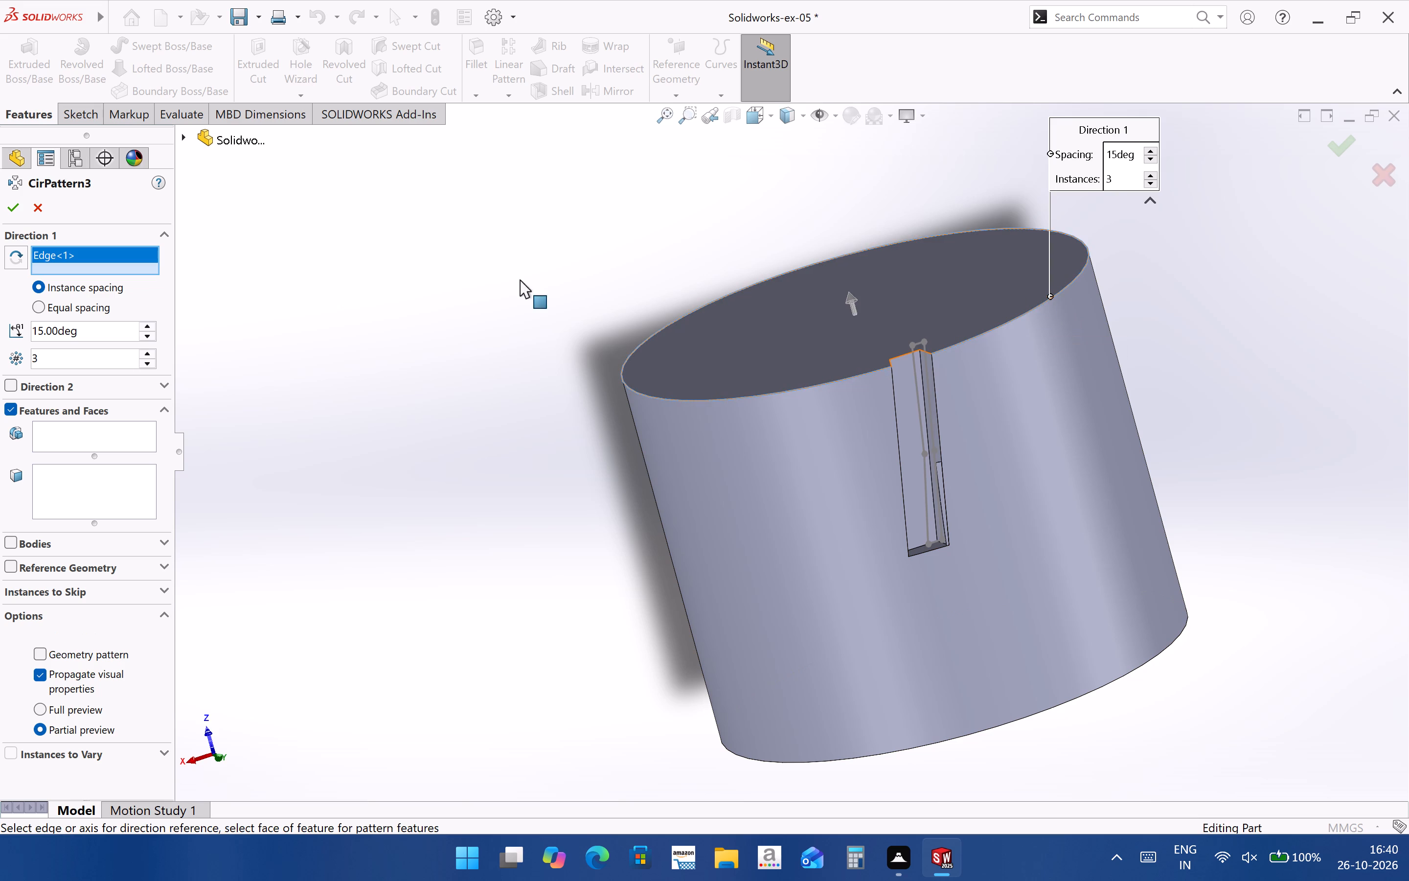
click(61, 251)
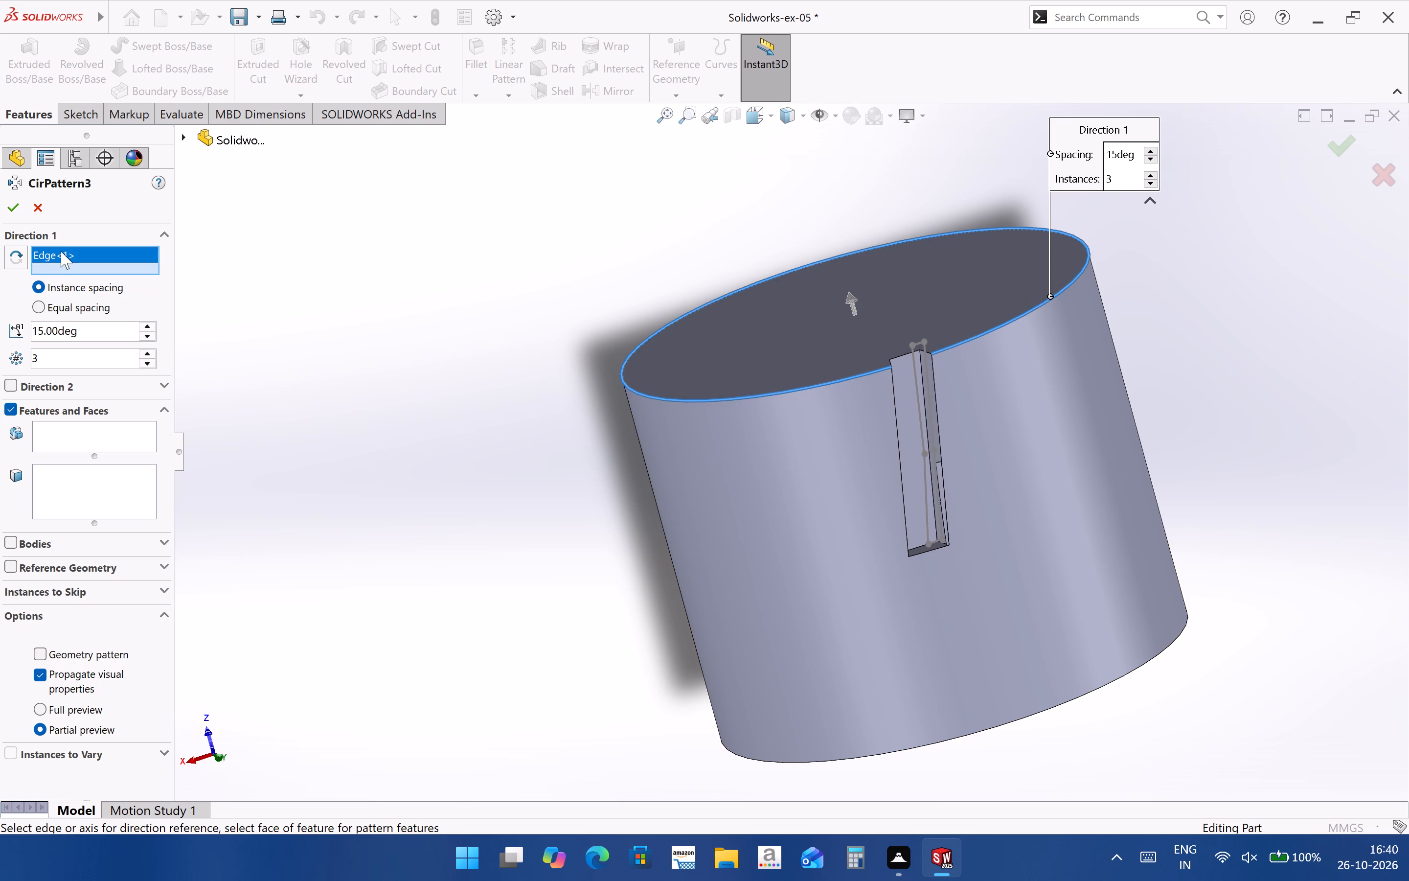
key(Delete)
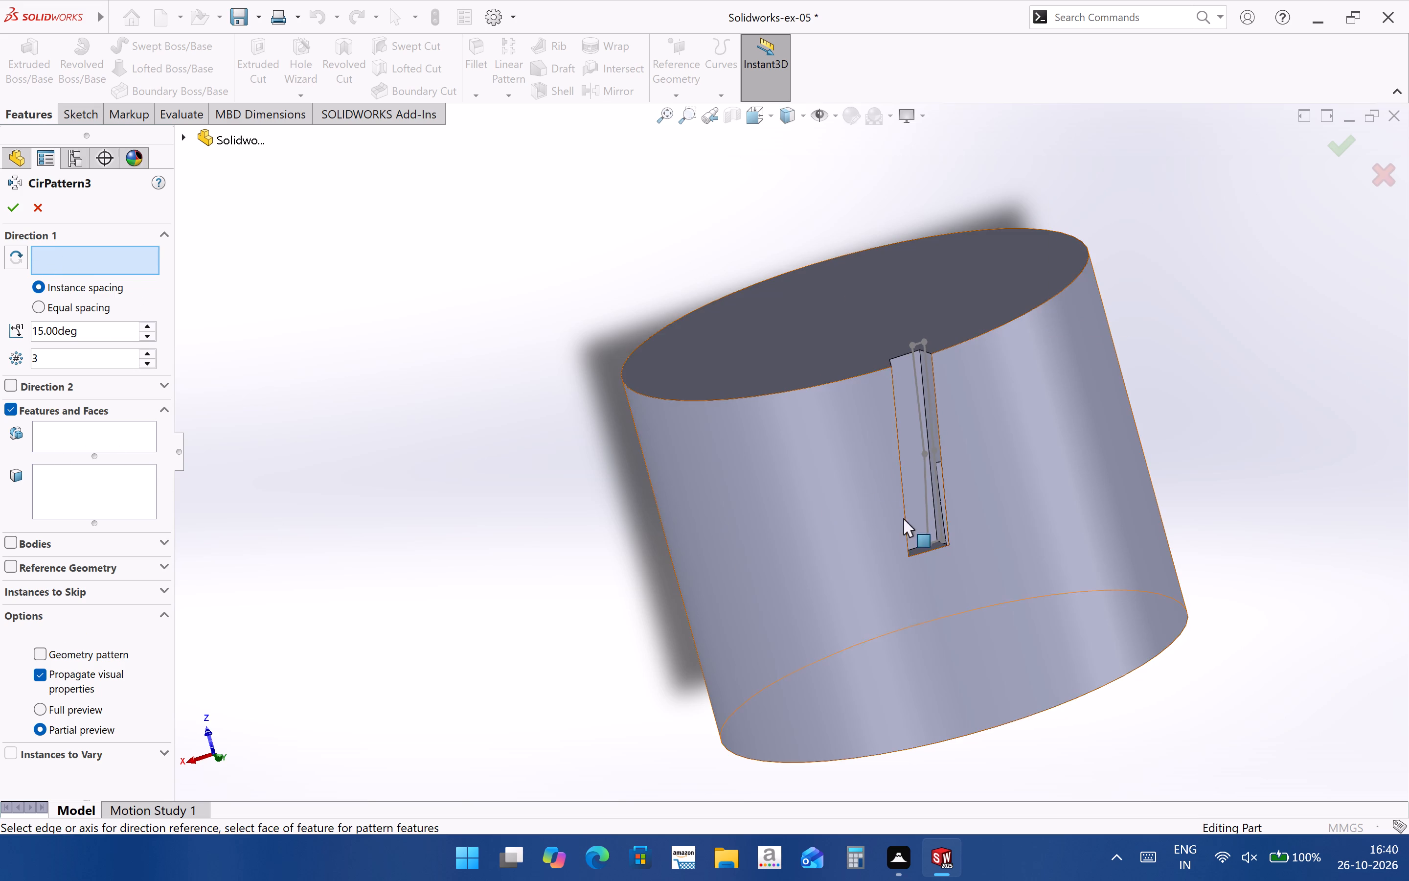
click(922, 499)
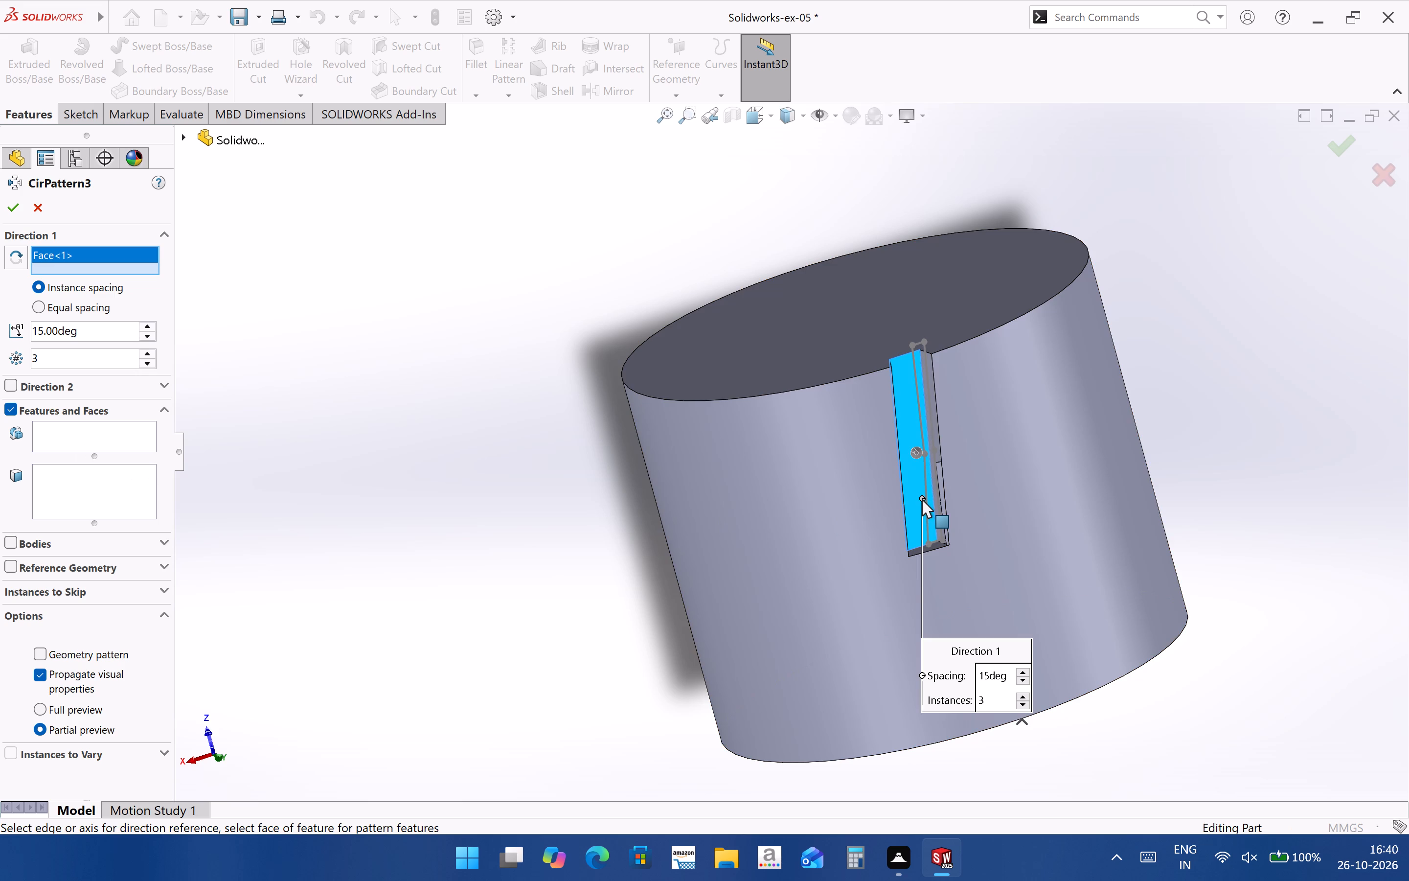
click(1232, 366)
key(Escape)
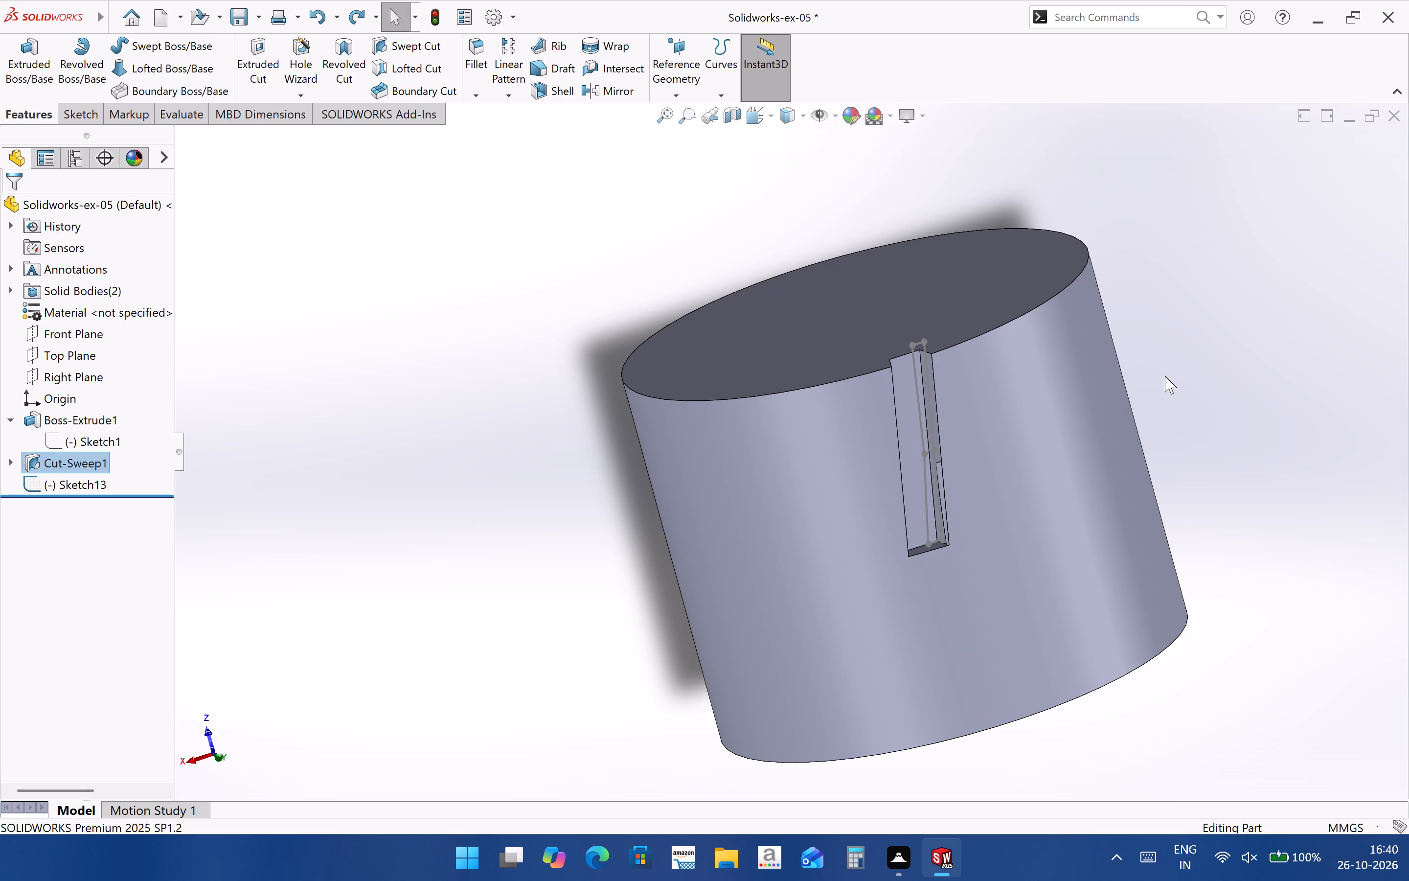
Delete the leftover Sketch13 from the part.
click(272, 510)
click(89, 465)
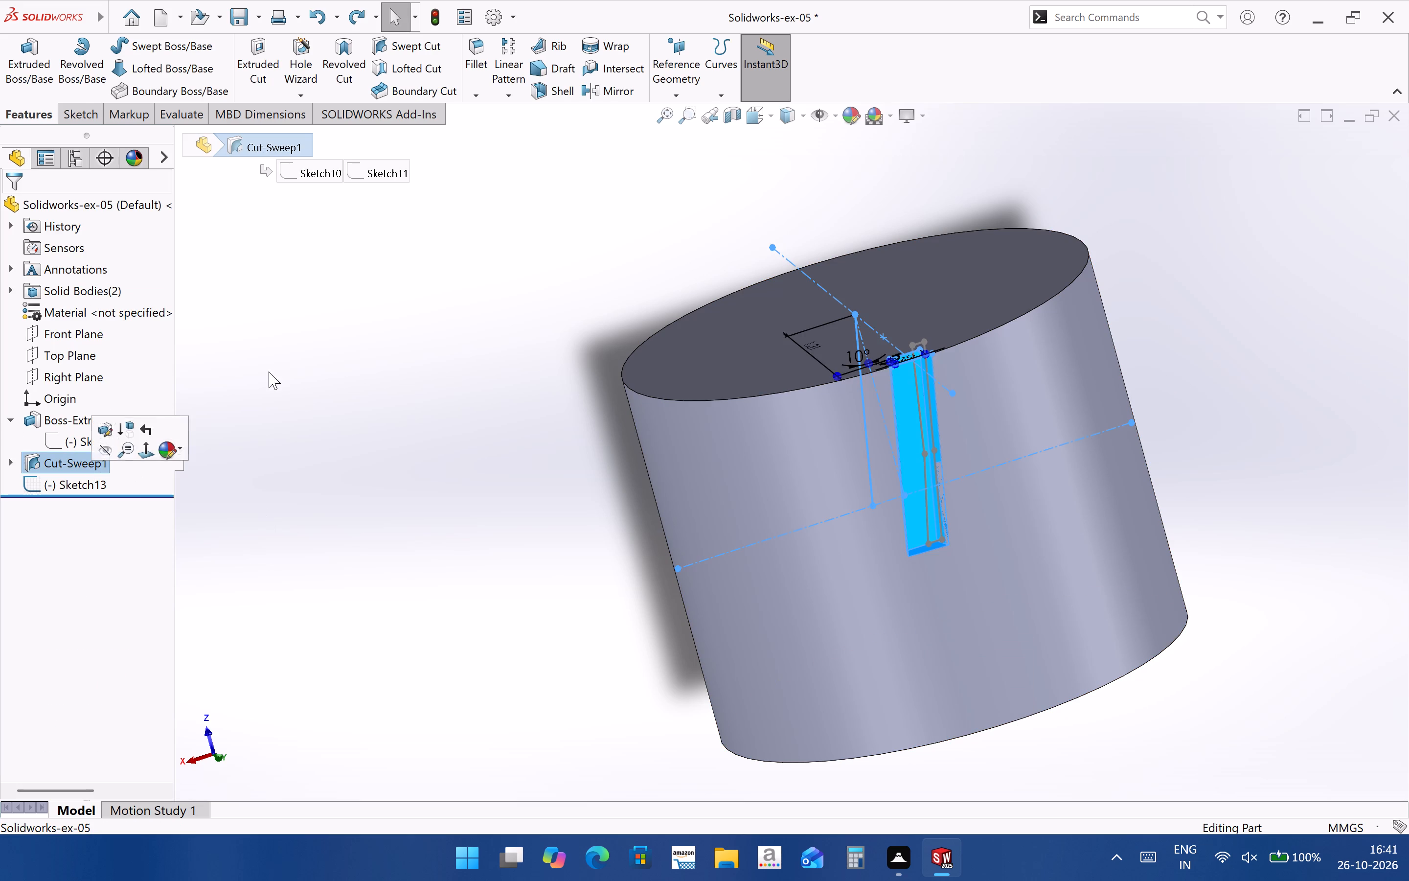
click(90, 480)
key(Delete)
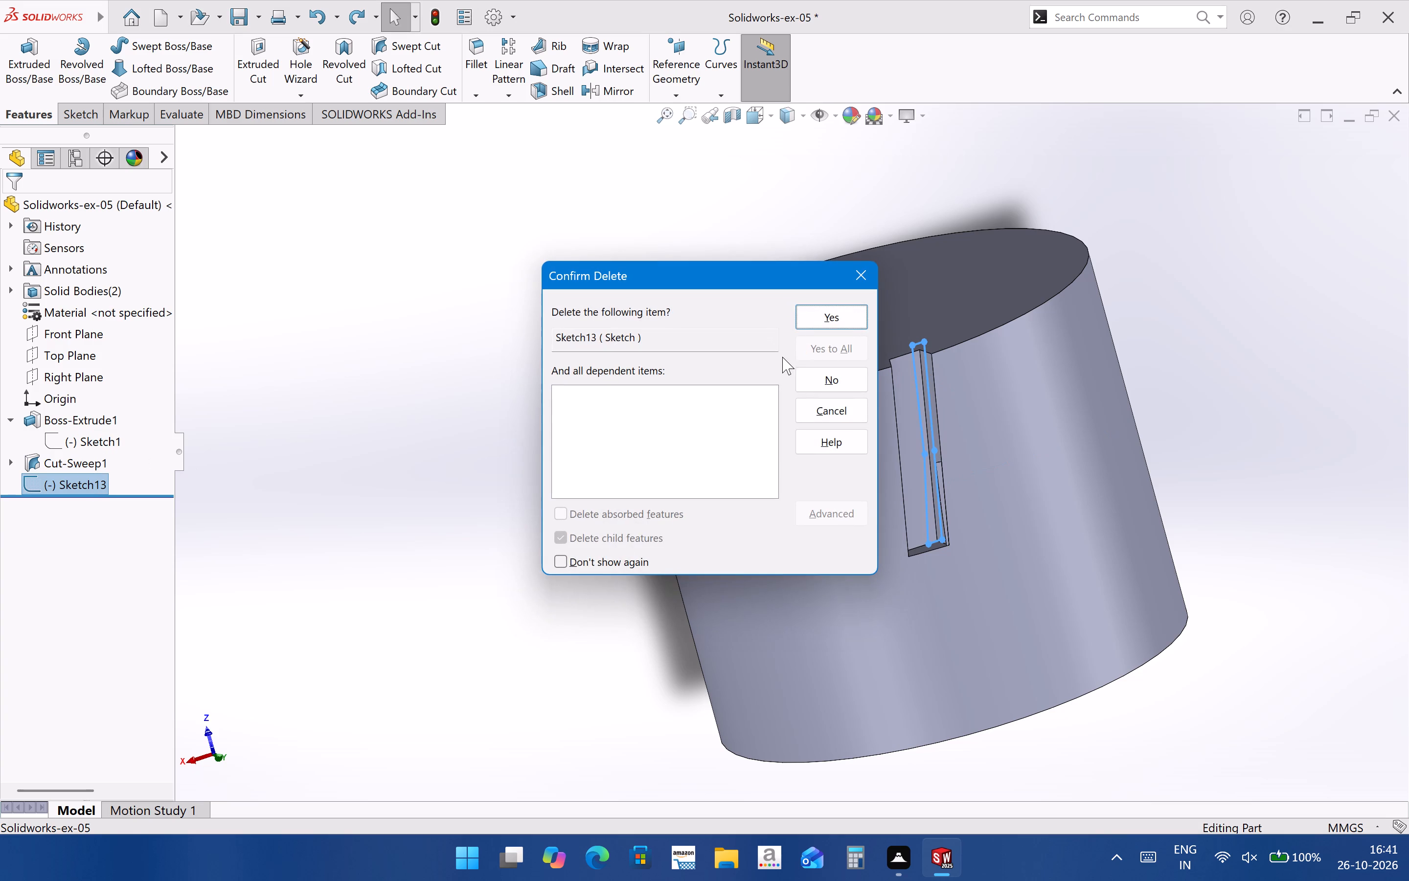
click(848, 310)
Inspect the swept notch and open Cut-Sweep1's profile sketch, Sketch10, for editing.
click(100, 465)
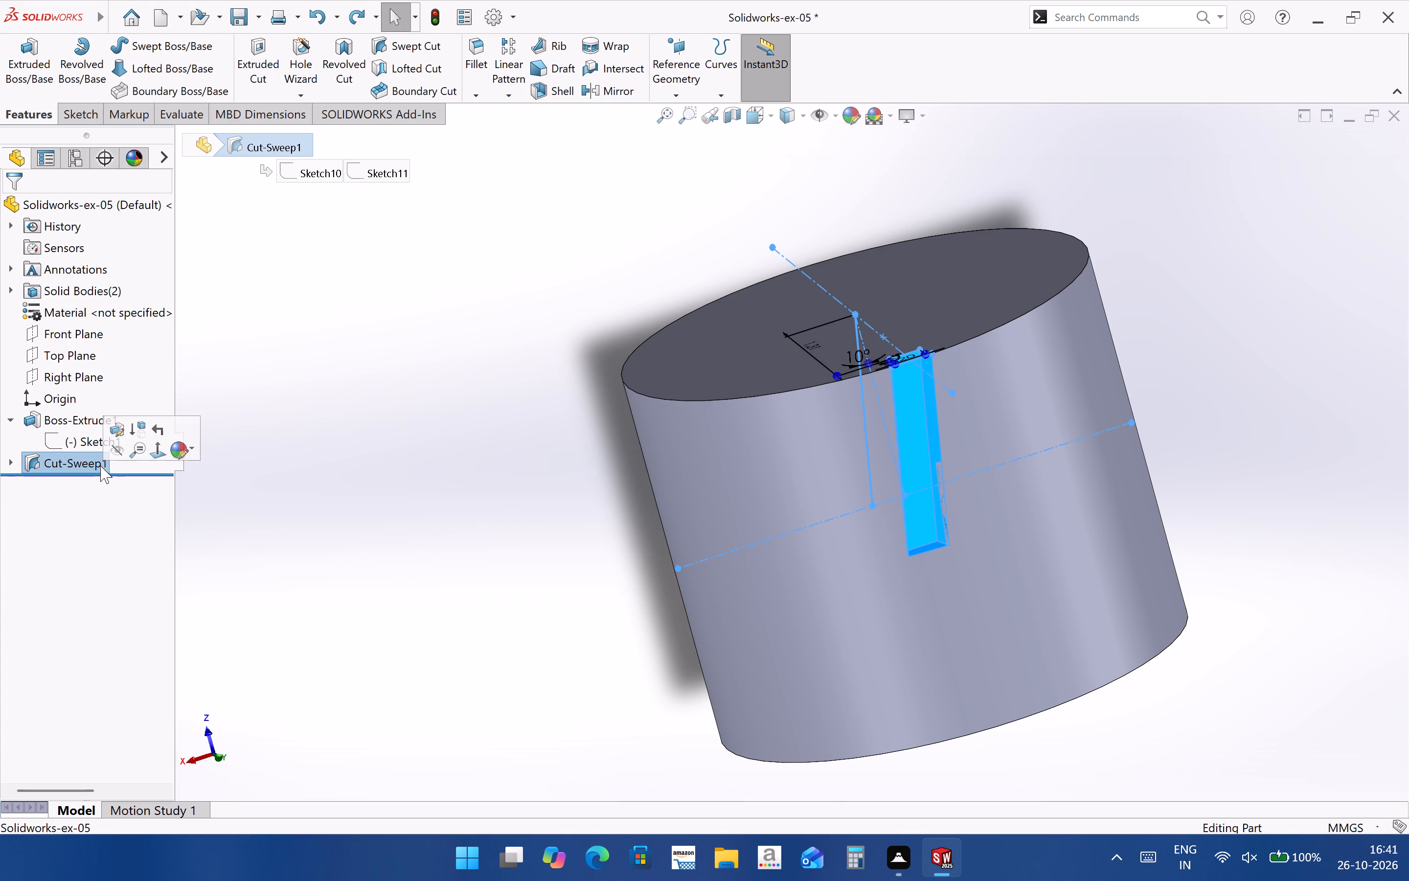
click(1276, 452)
middle_drag(1031, 583, 982, 645)
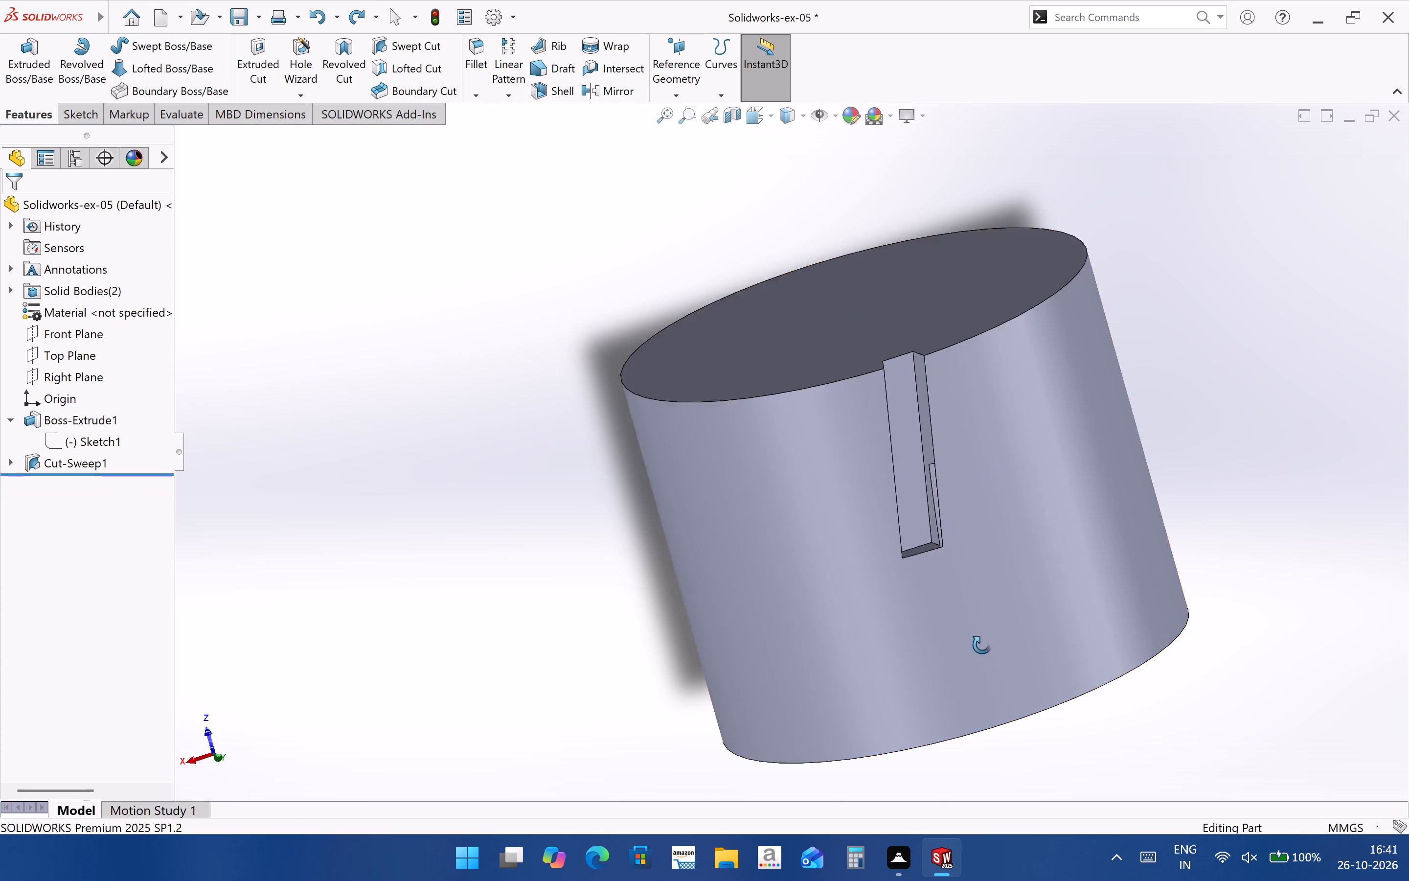
middle_drag(982, 645, 1036, 611)
scroll(938, 455, down, 3)
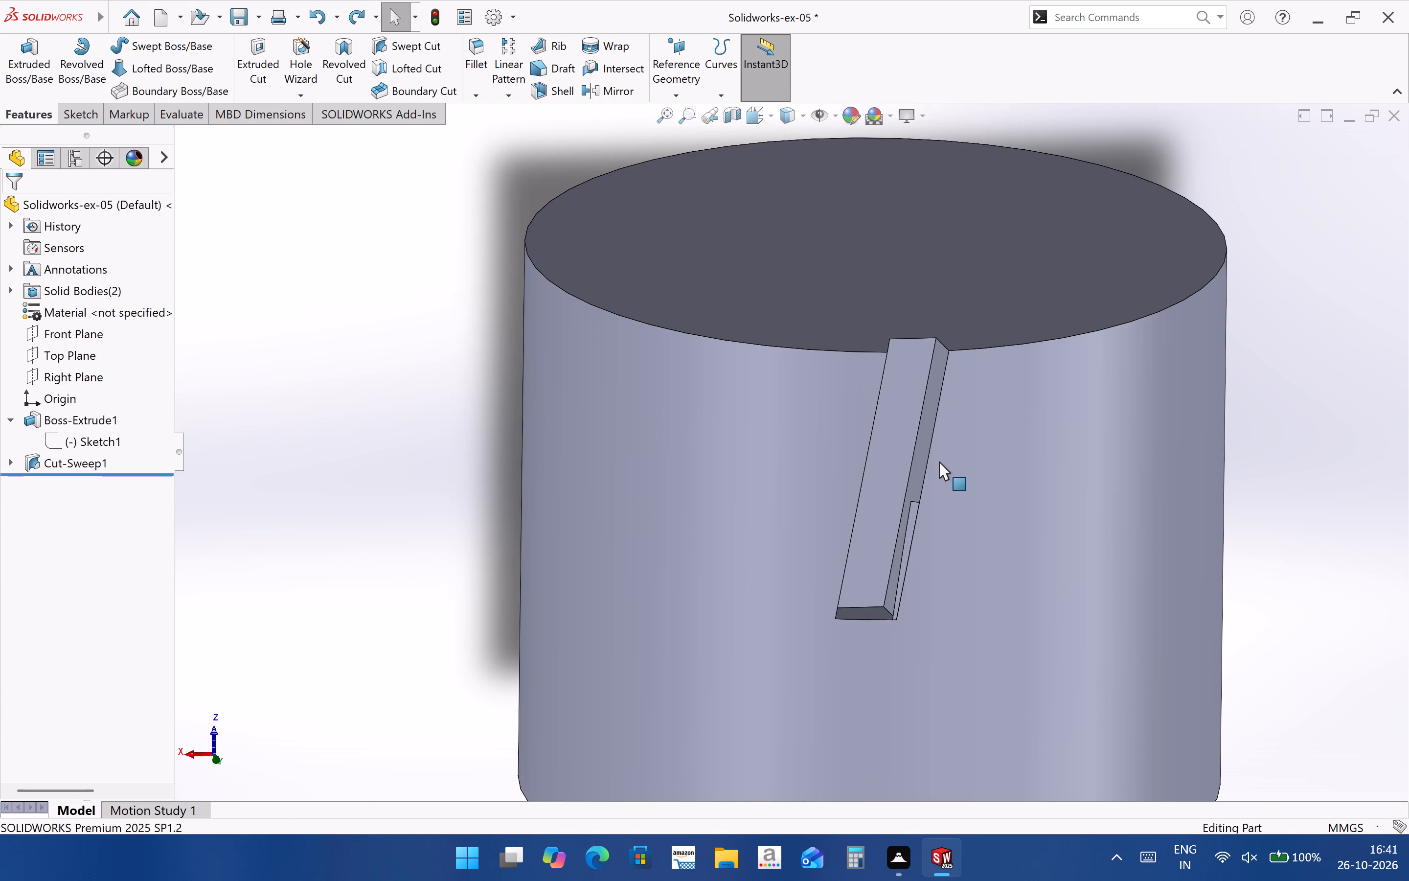
middle_drag(939, 462, 932, 650)
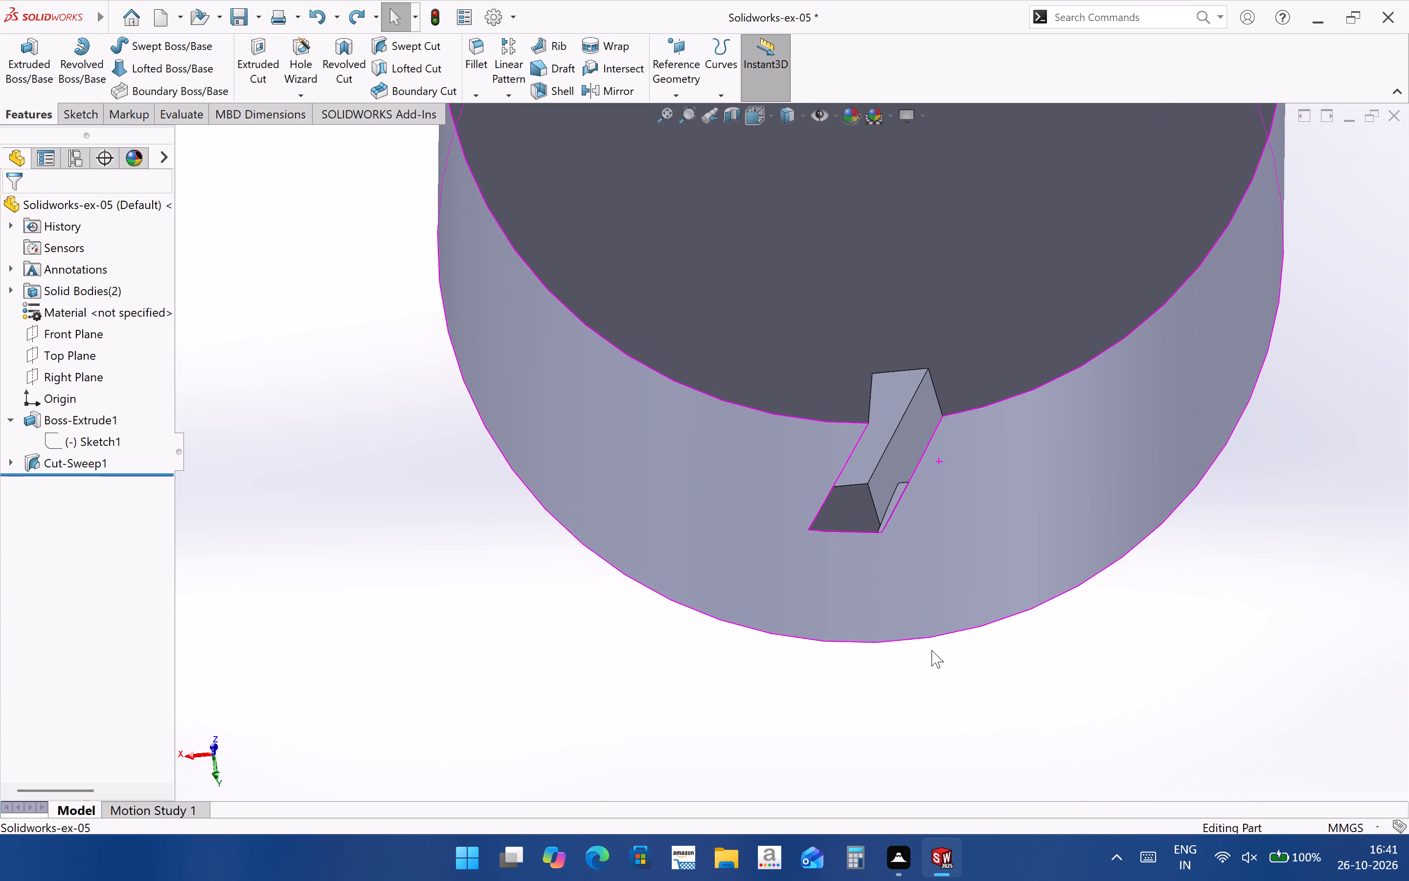
middle_drag(932, 650, 935, 658)
click(7, 468)
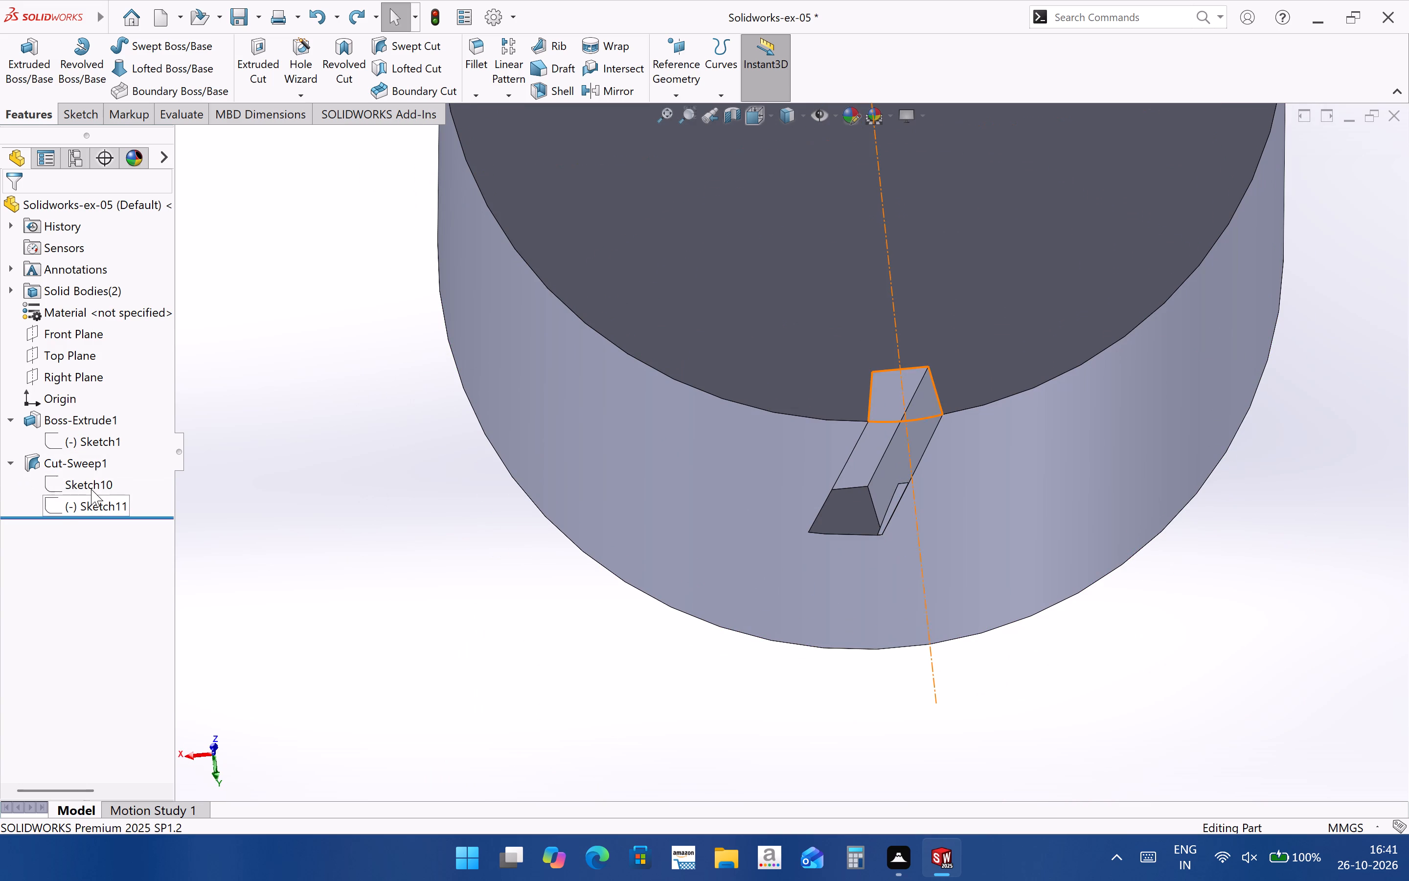
click(91, 489)
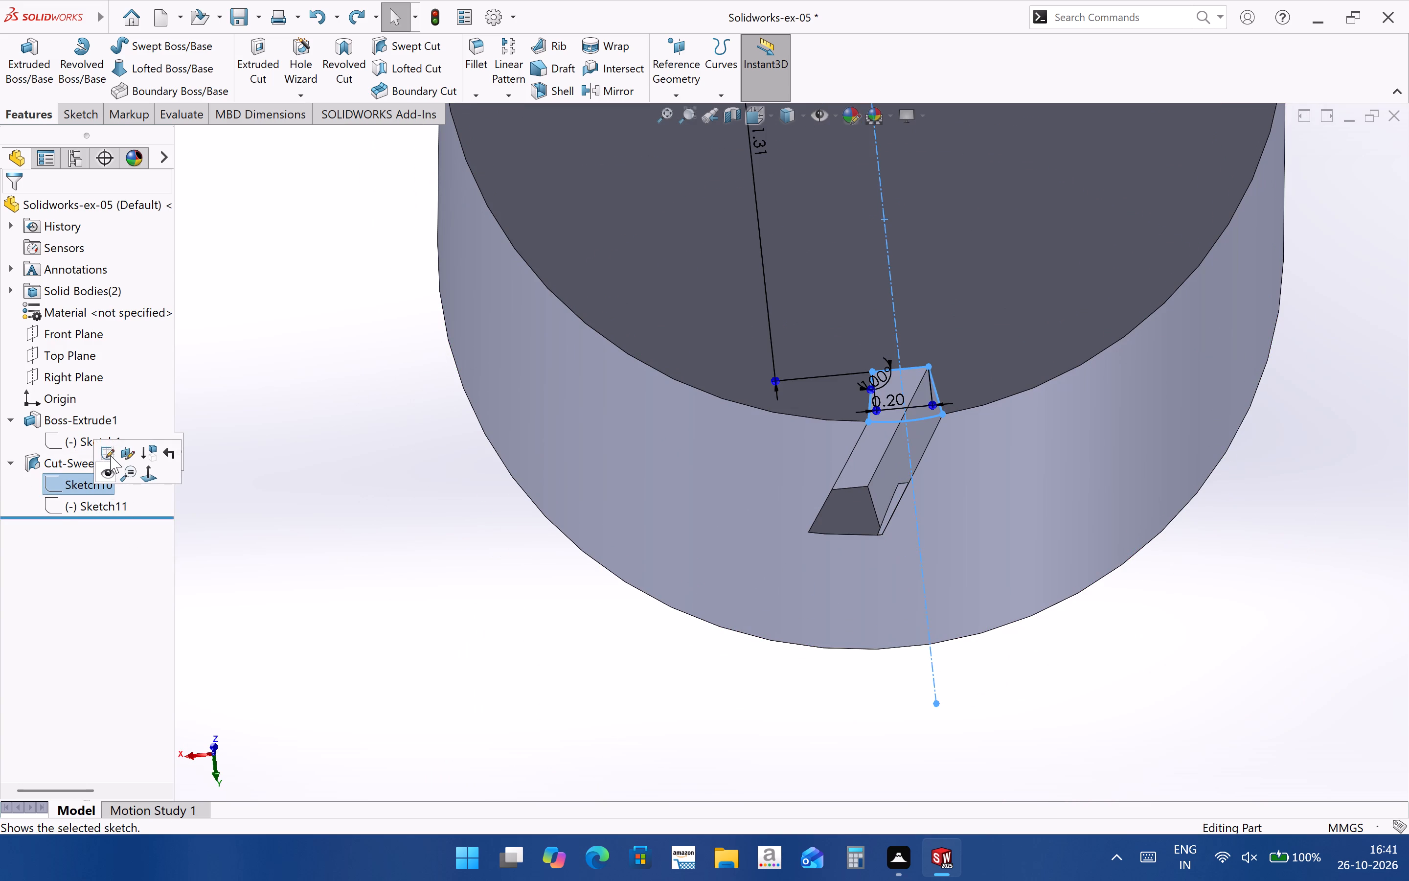
click(110, 455)
Delete the arc closing the outer end of the trapezoidal notch profile in Sketch10.
scroll(777, 295, down, 5)
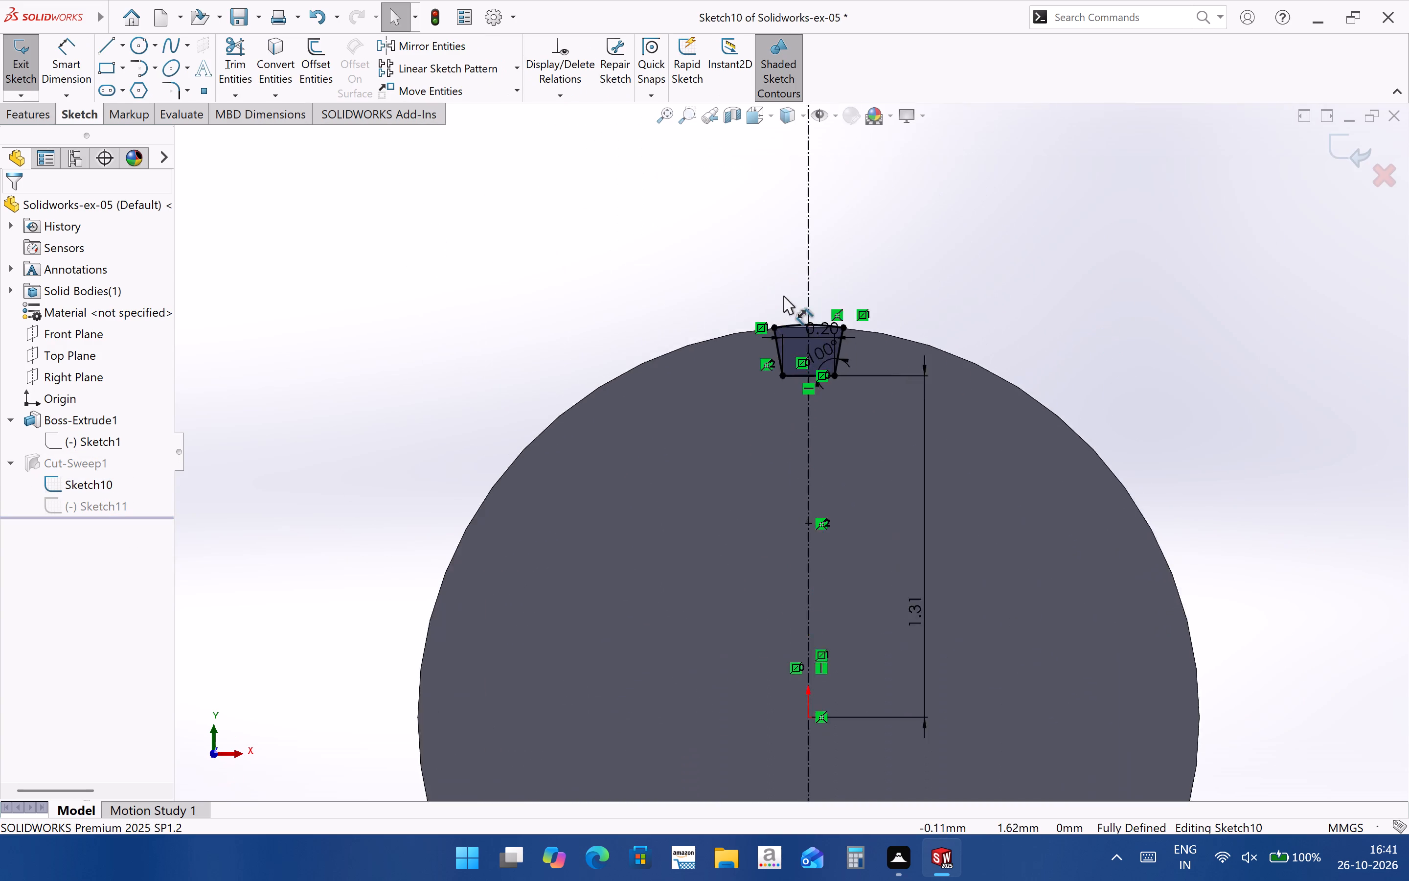
scroll(783, 296, down, 7)
scroll(828, 497, down, 2)
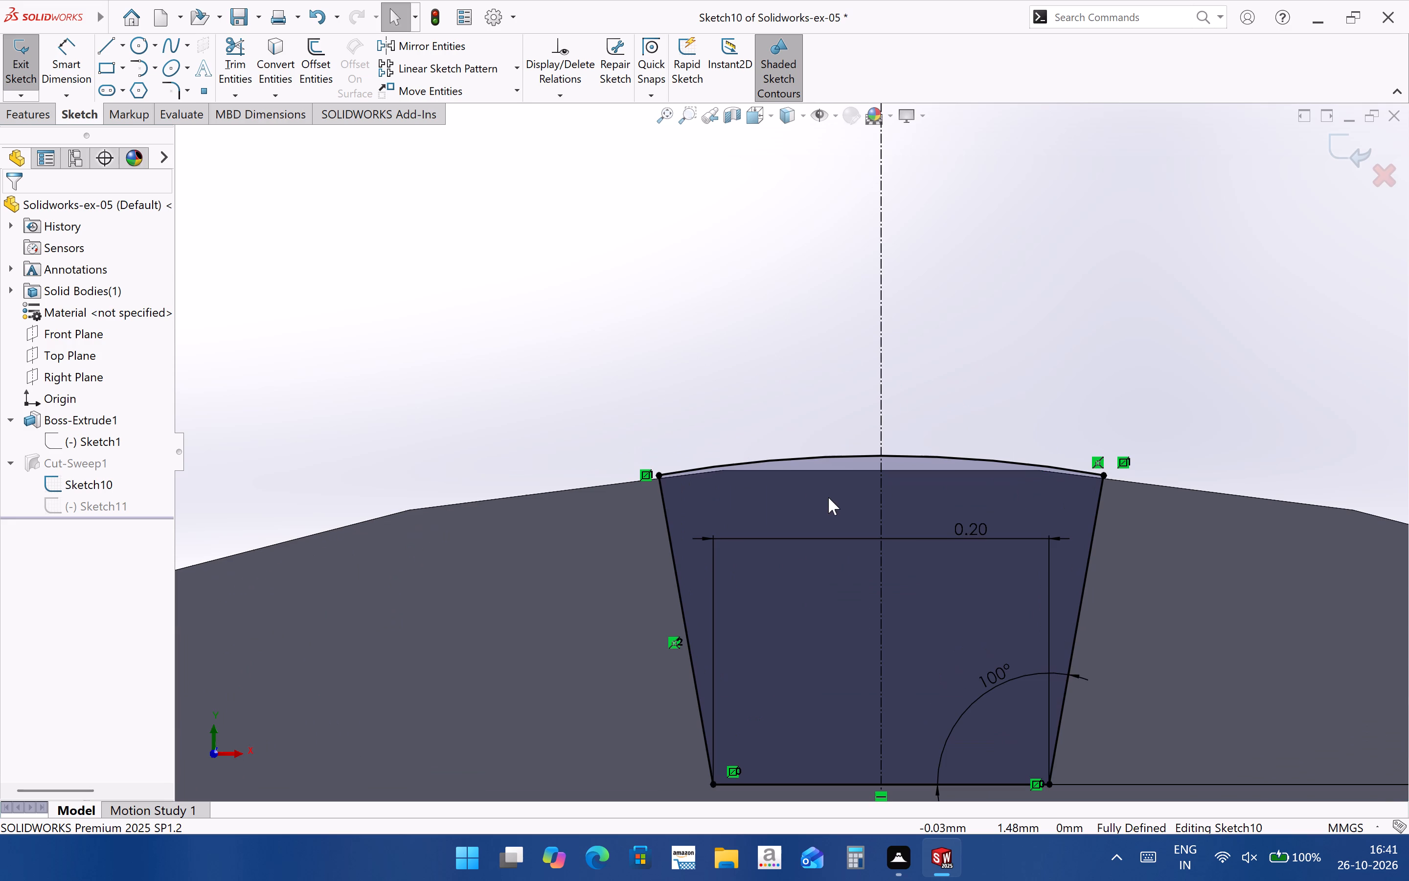
click(847, 456)
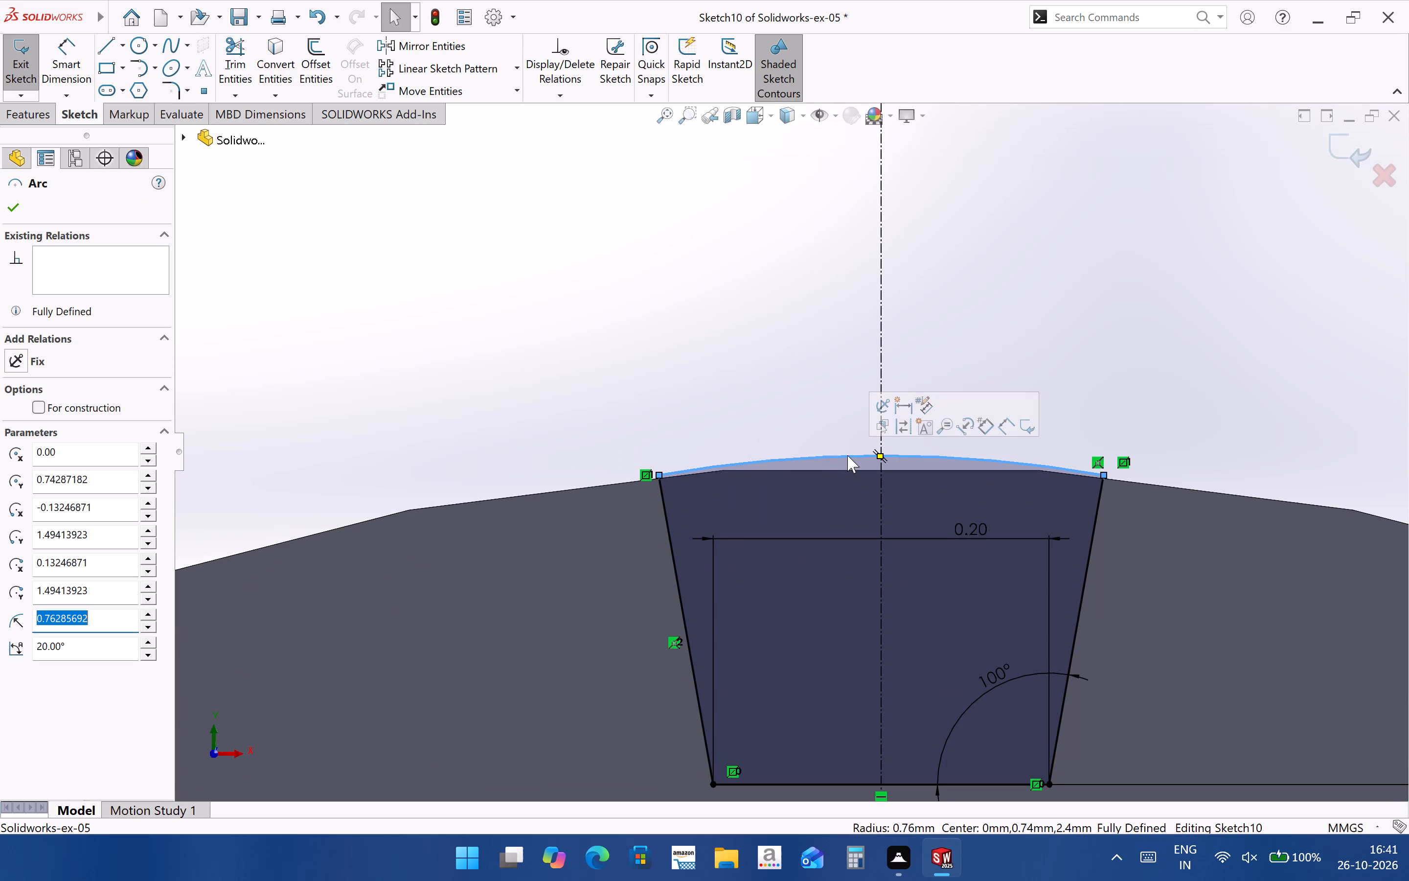
key(Delete)
click(611, 421)
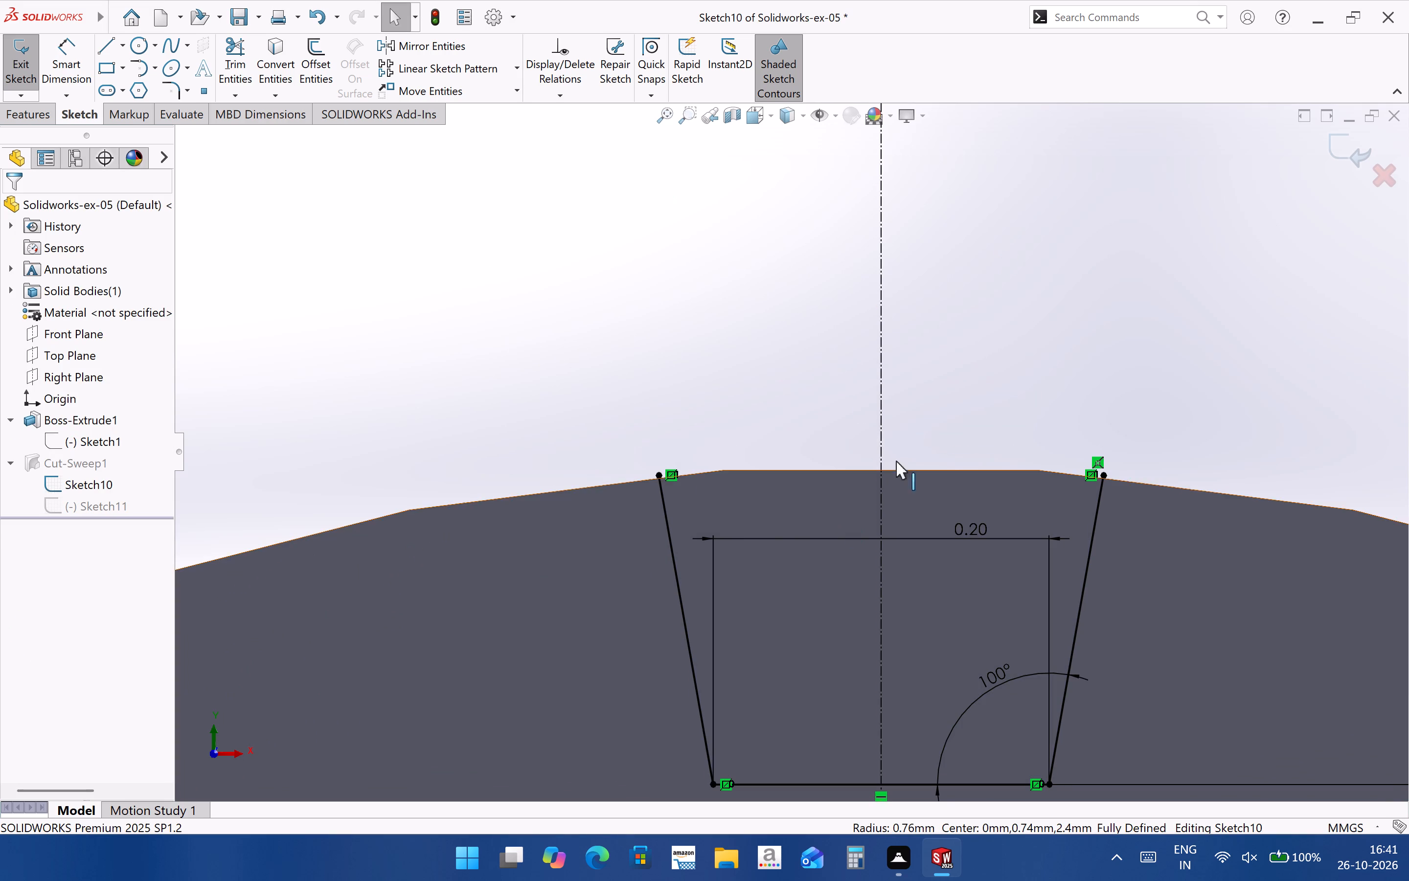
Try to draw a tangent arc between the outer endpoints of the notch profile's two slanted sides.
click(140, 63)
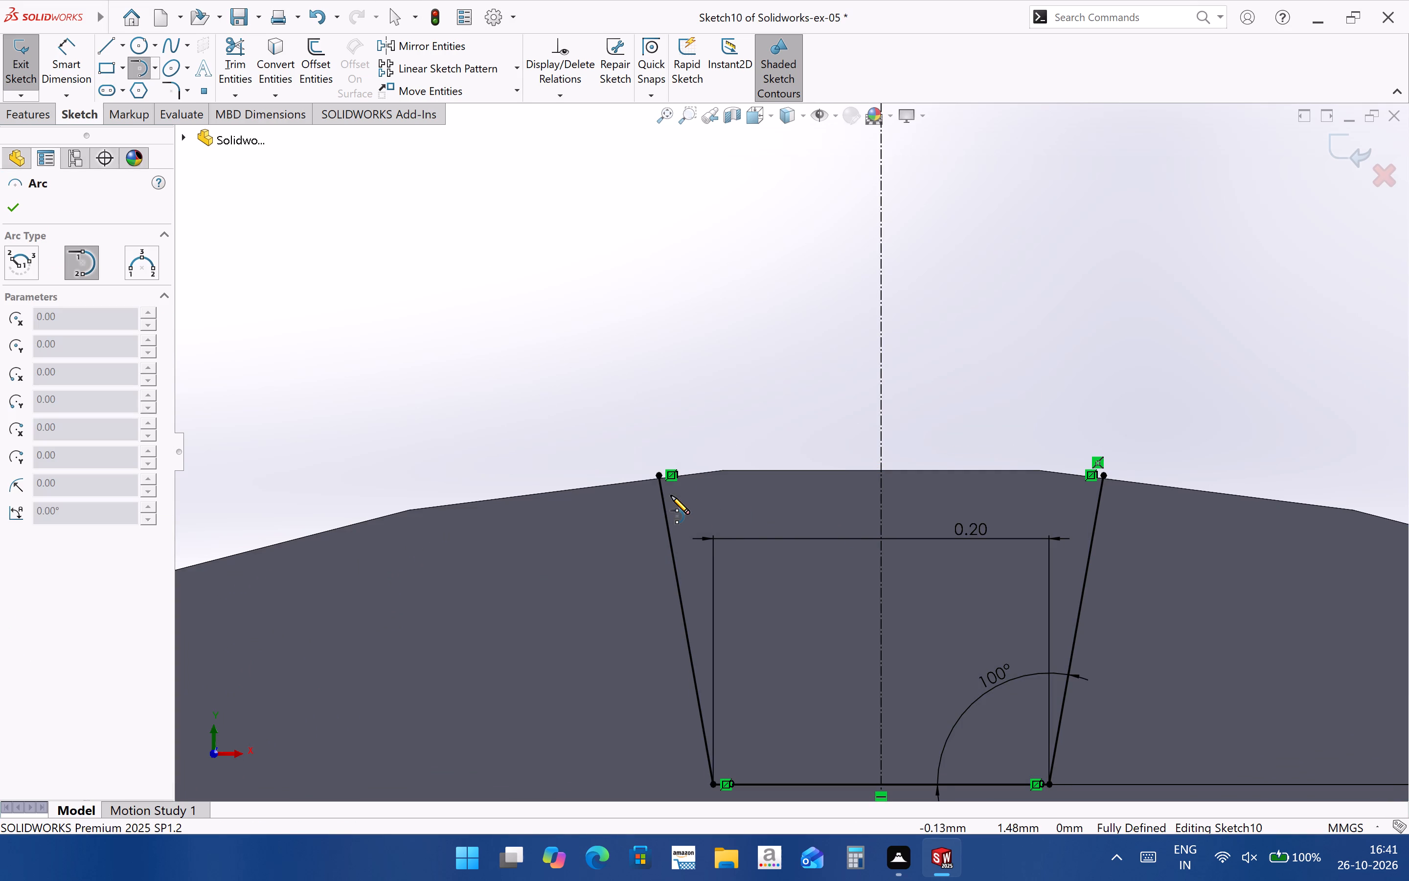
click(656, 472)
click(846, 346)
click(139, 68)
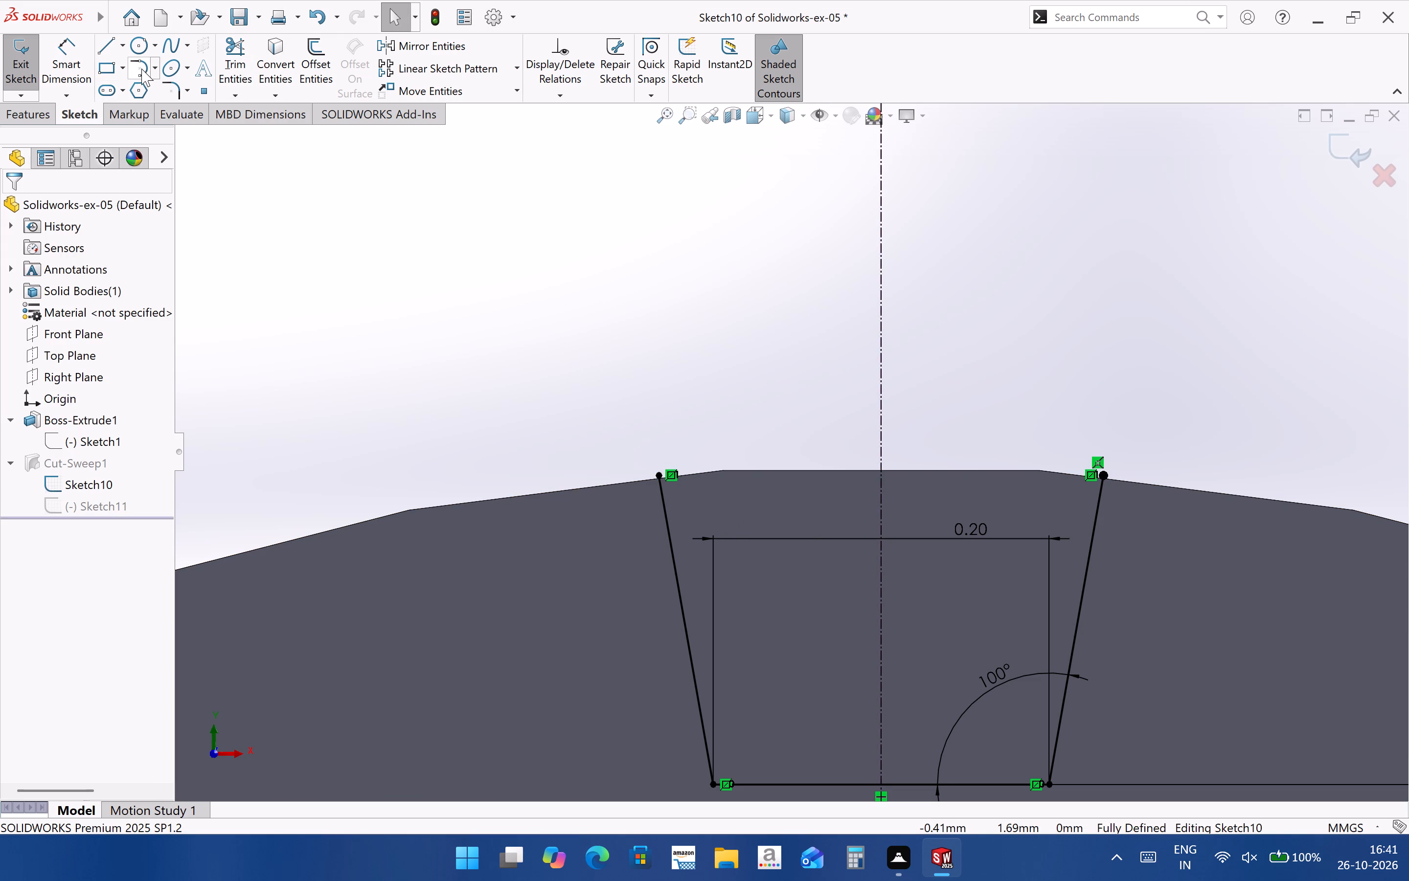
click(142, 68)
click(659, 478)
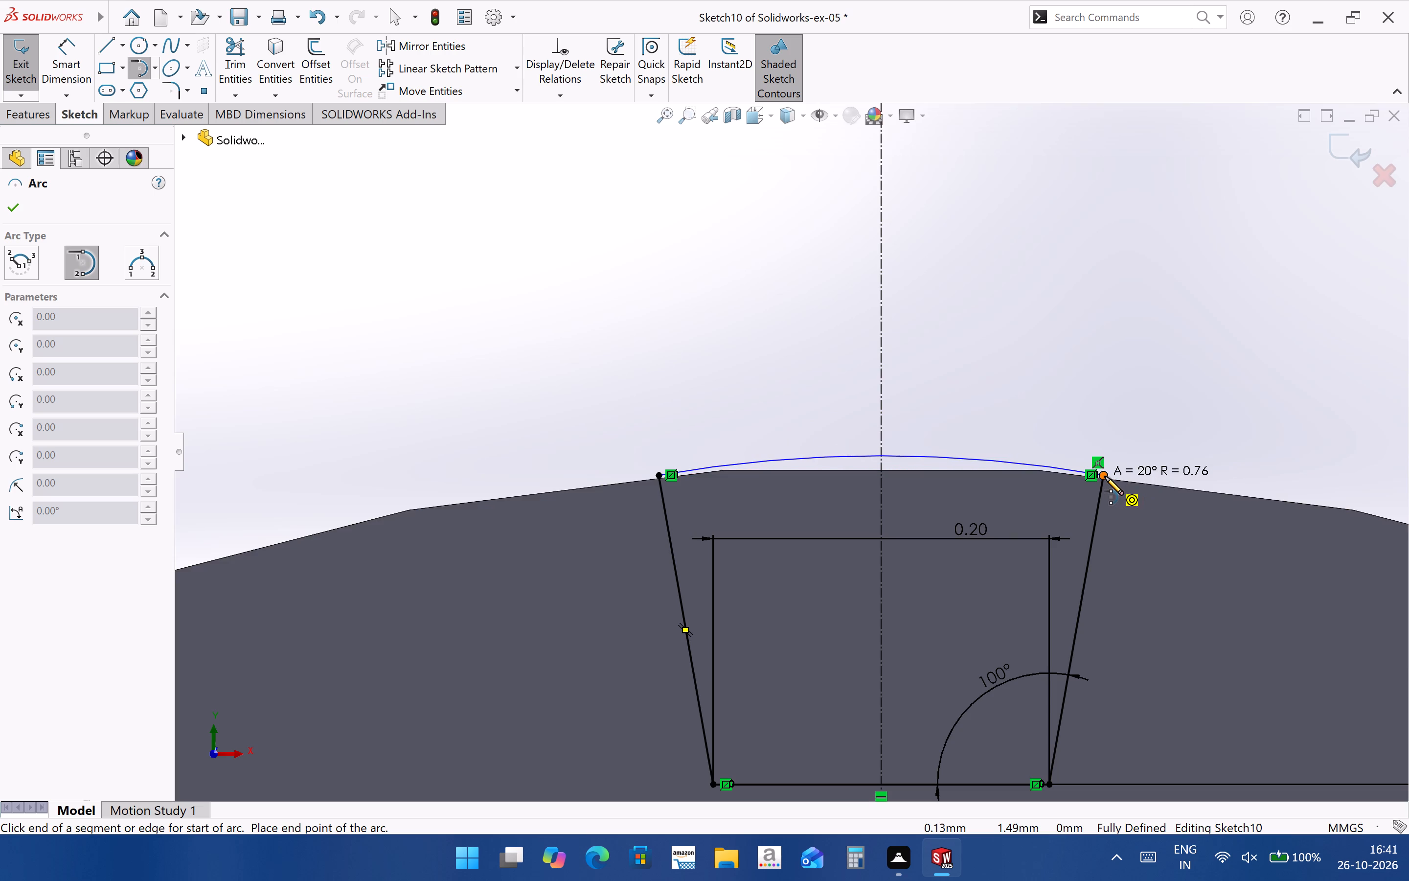
Draw a circle of about 0.13 mm radius centred on the centreline at the part's rim, passing through the notch profile's outer endpoint.
click(138, 50)
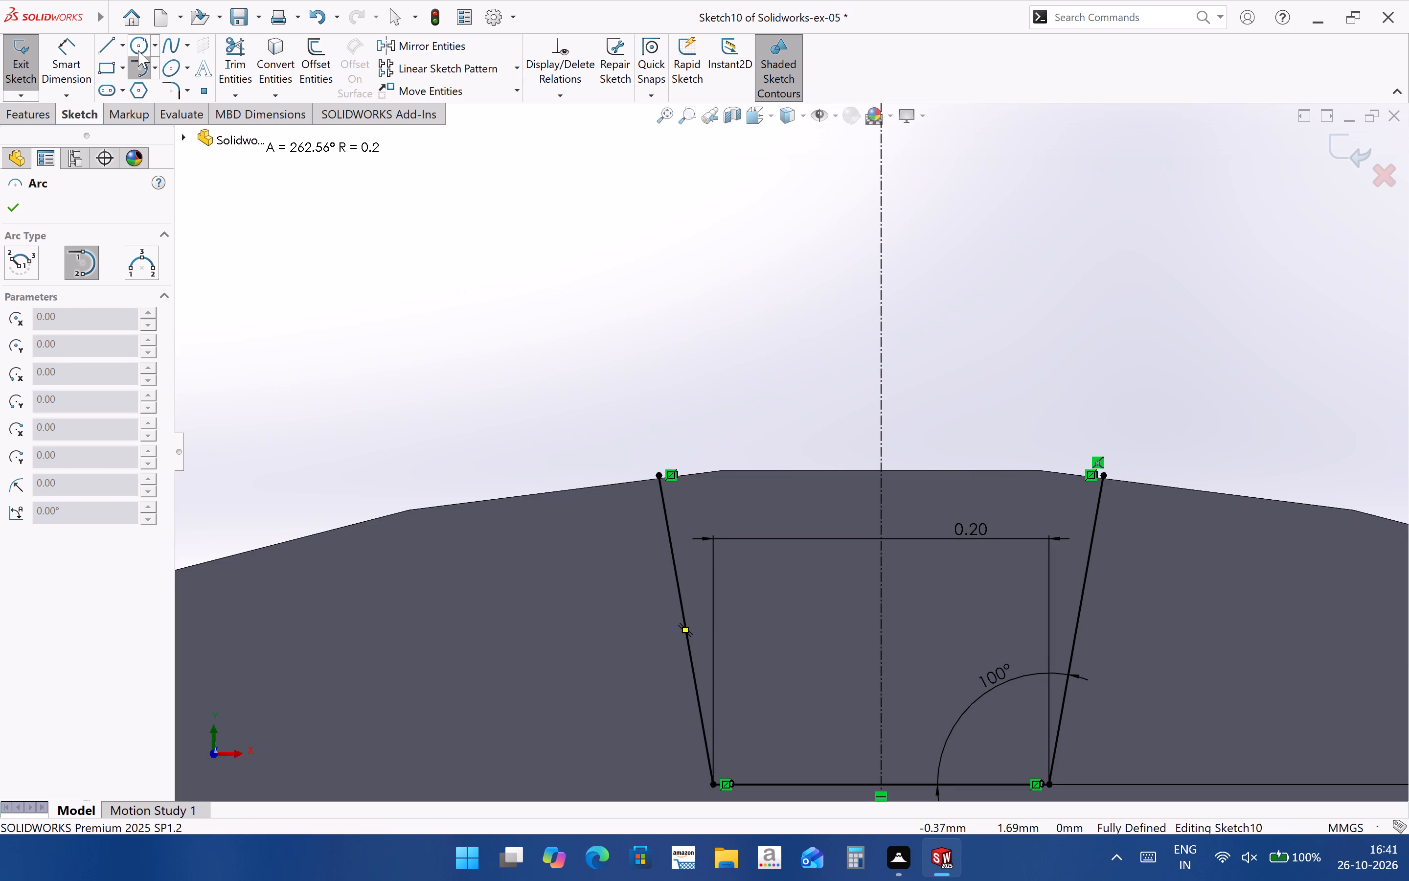
click(882, 471)
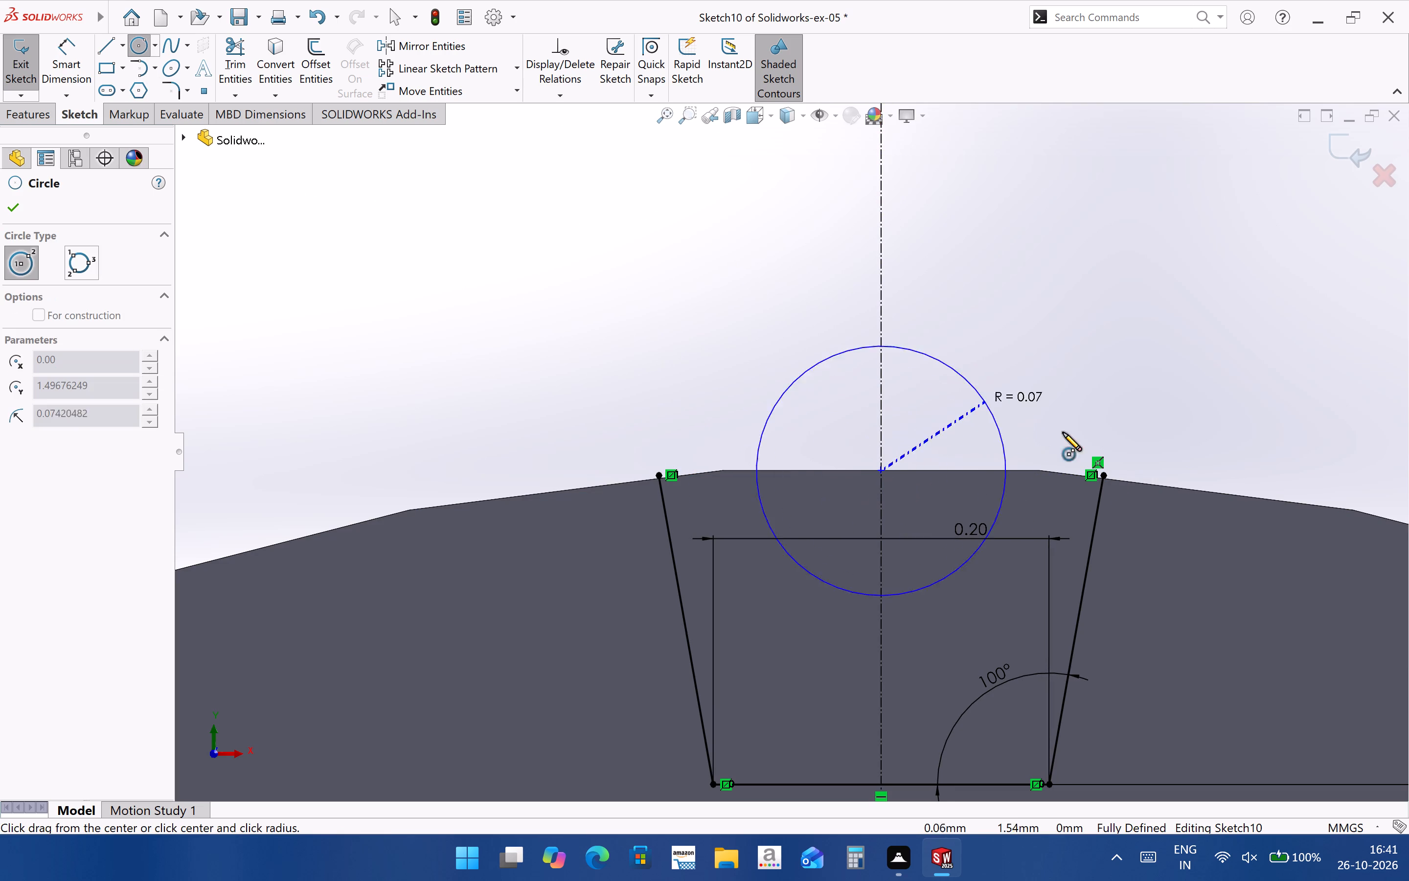
click(1103, 475)
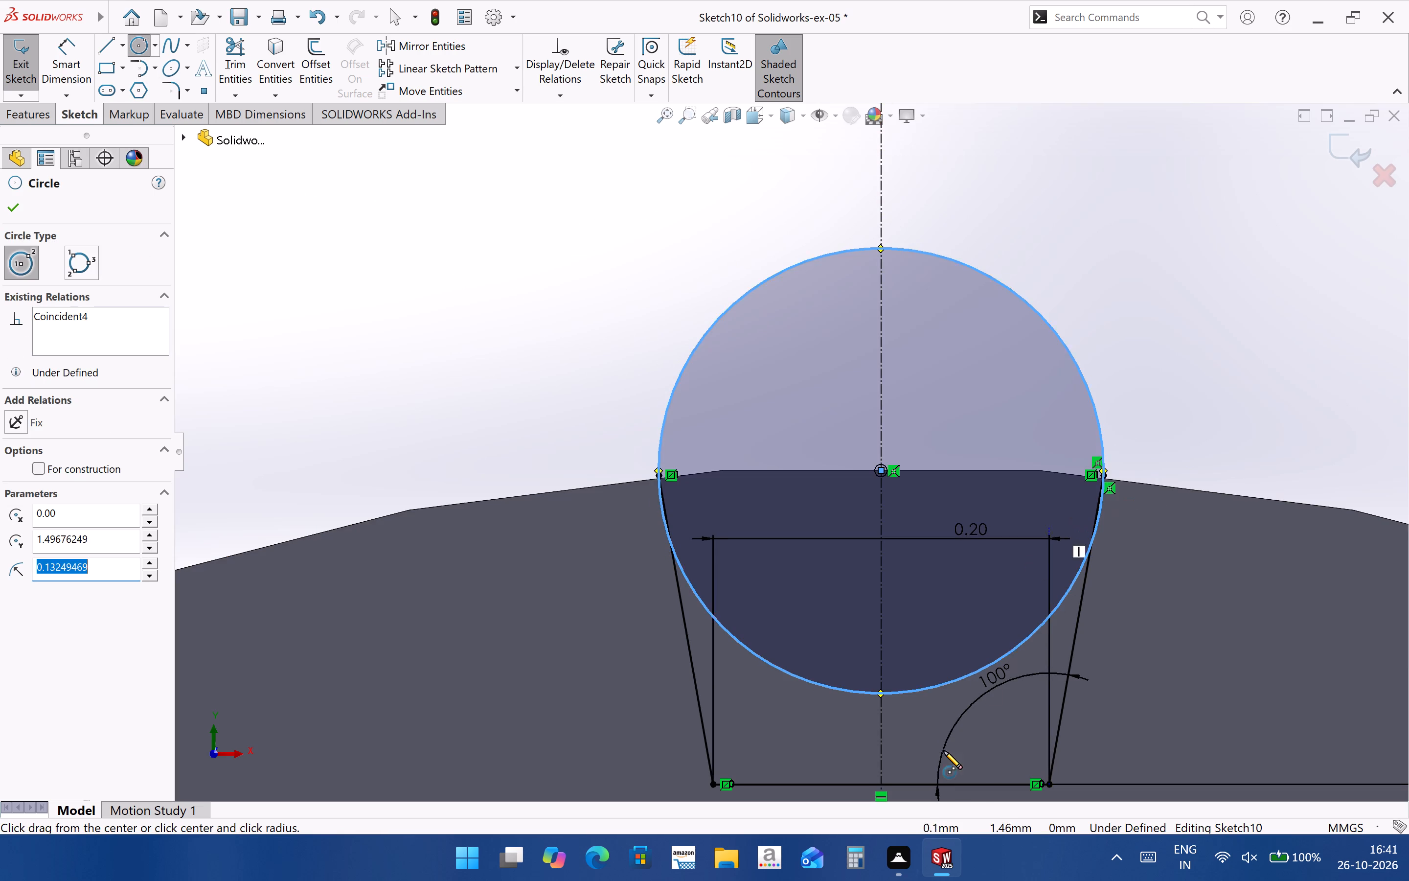
Trim away the circle's lower portions inside and beside the notch, keeping the upper arc that closes the profile, and exit Sketch10.
click(230, 45)
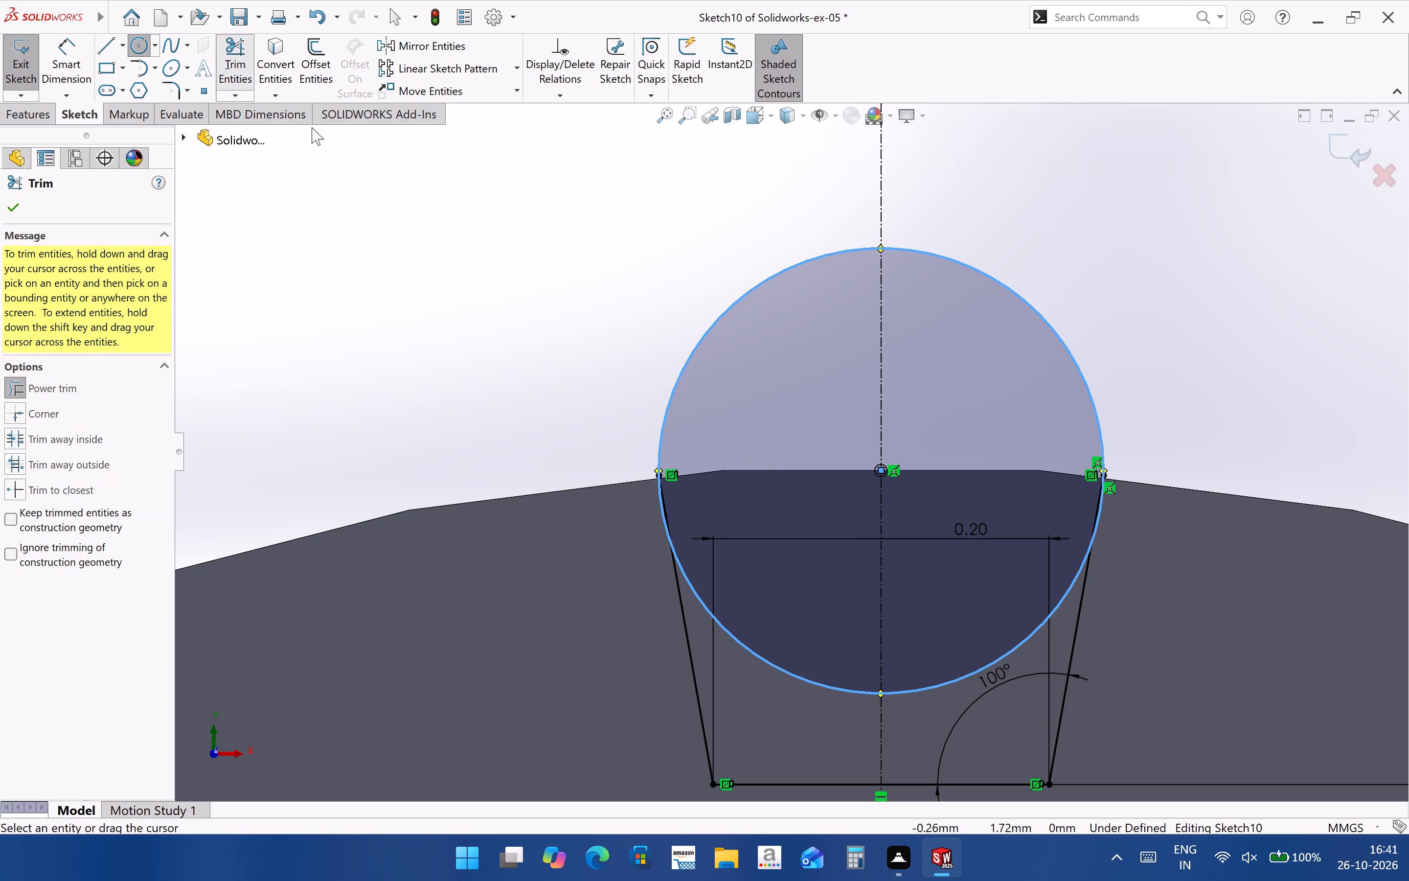
drag(696, 611, 716, 592)
scroll(672, 509, down, 4)
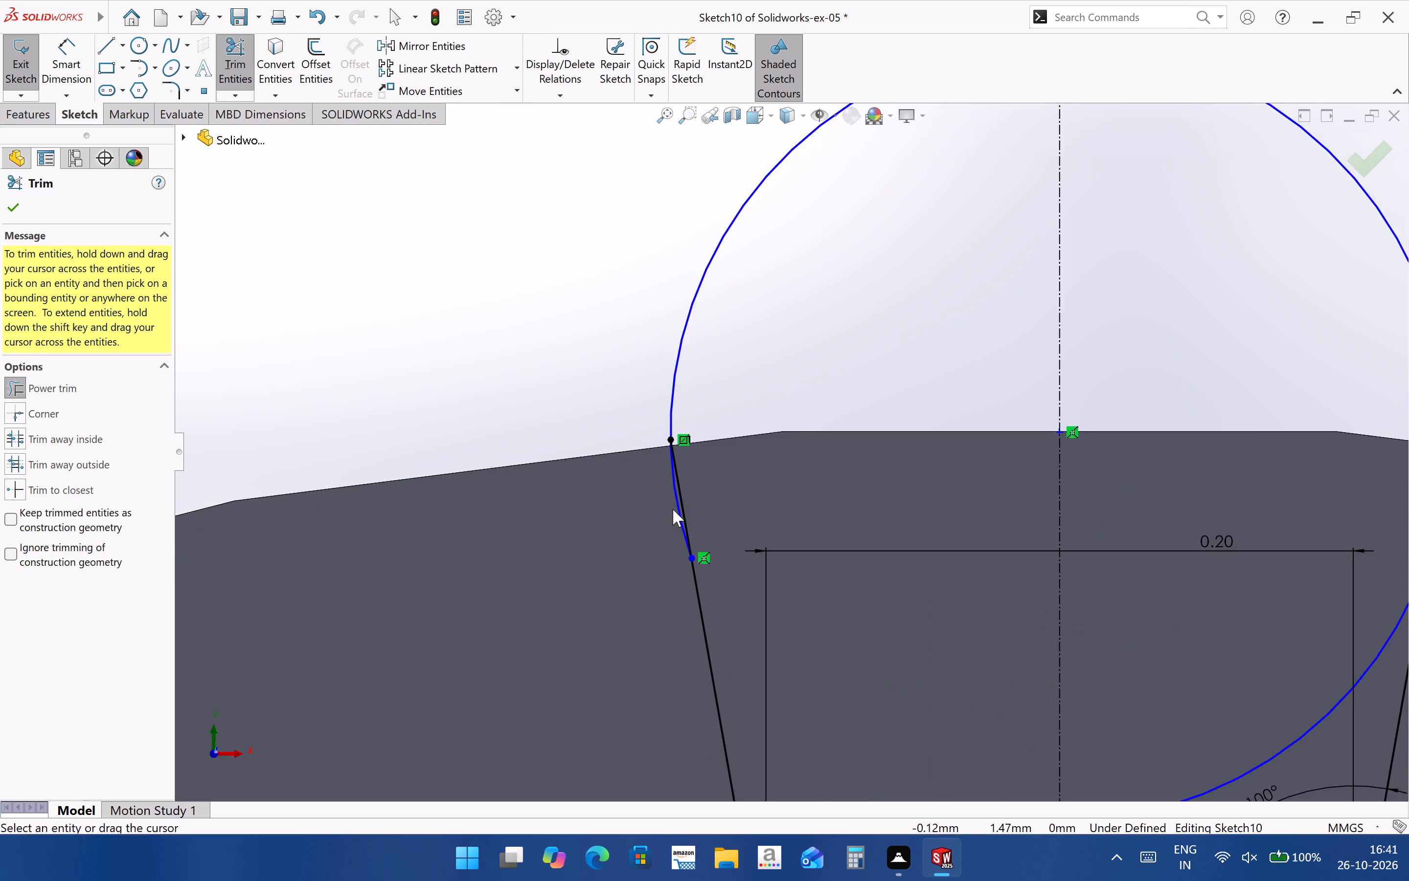
scroll(673, 509, down, 2)
drag(679, 509, 708, 507)
scroll(903, 500, up, 3)
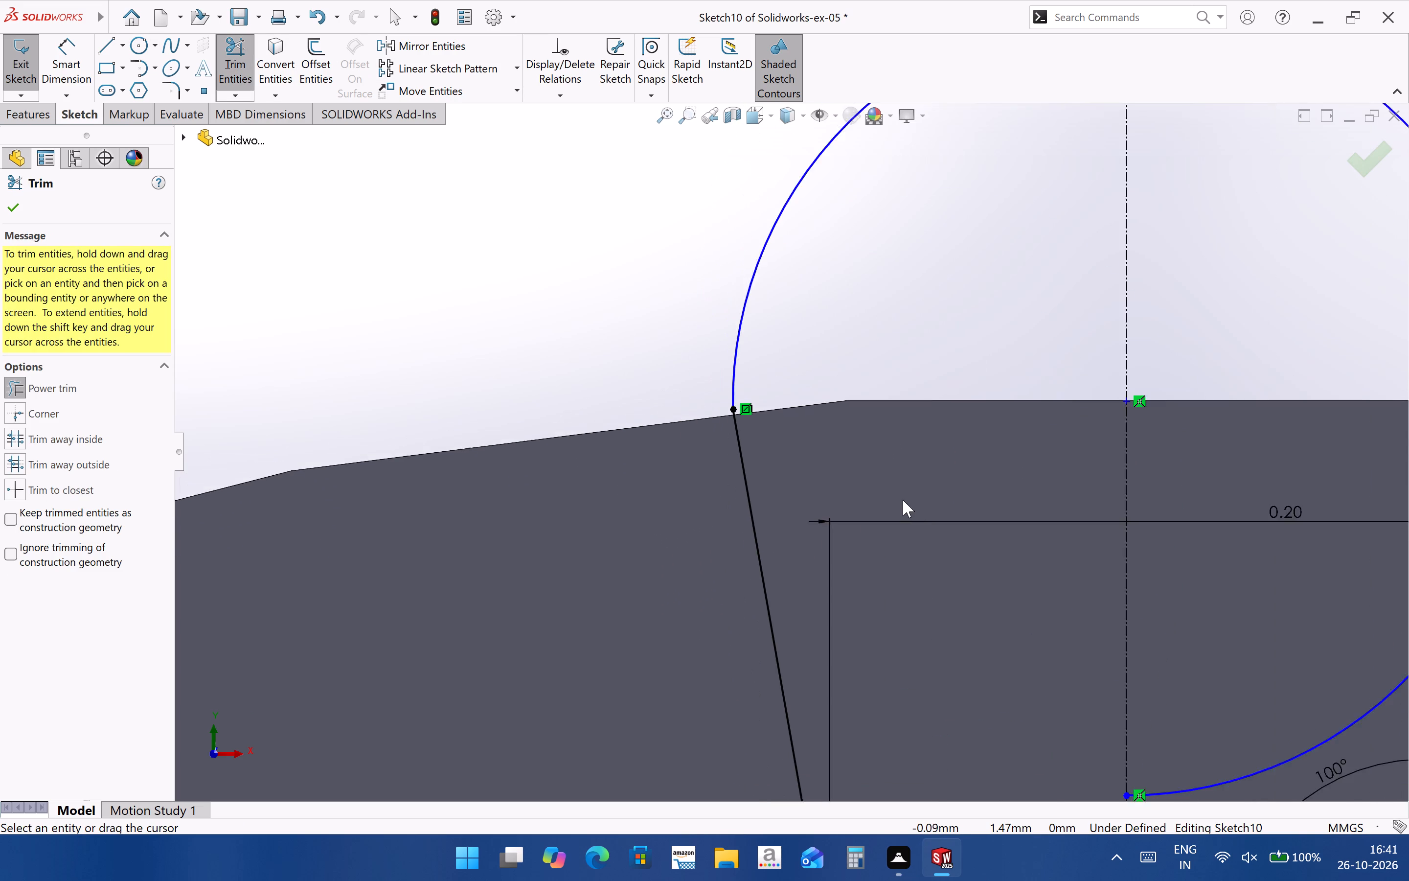
scroll(903, 500, up, 3)
drag(1090, 575, 1131, 607)
scroll(1215, 437, down, 7)
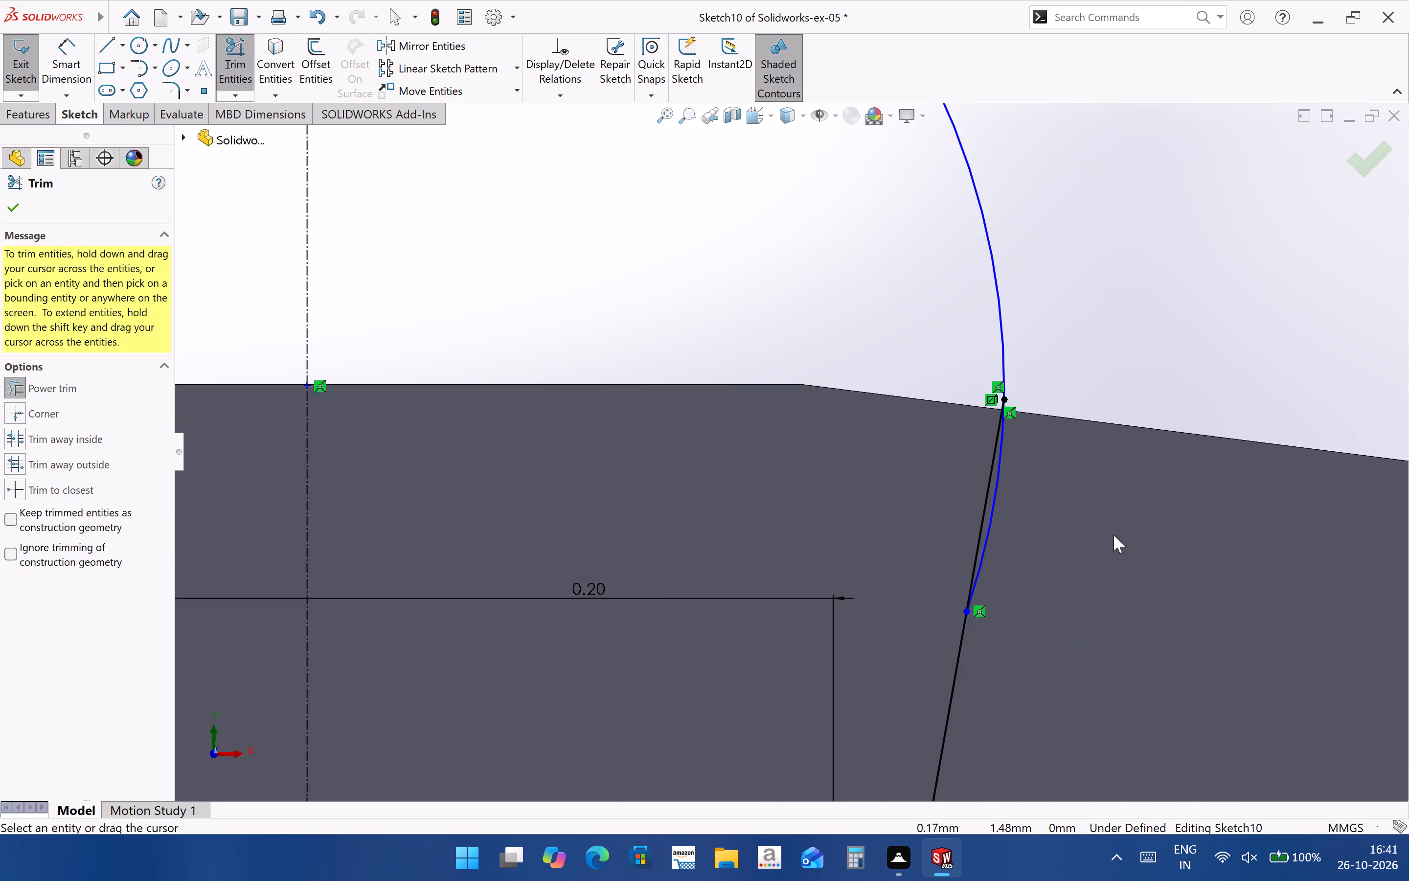
drag(1003, 511, 936, 499)
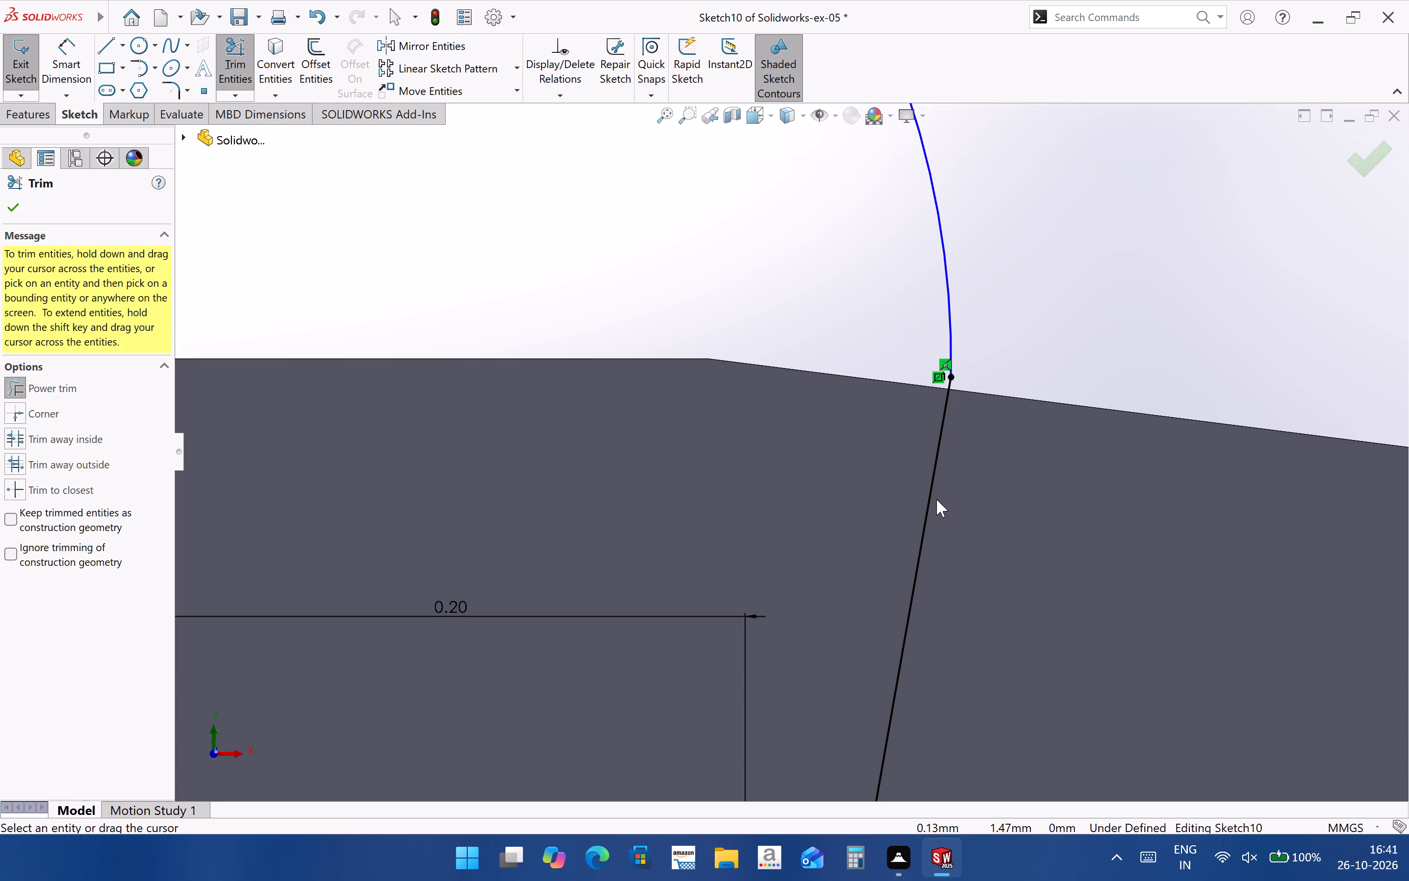
scroll(1045, 585, up, 9)
click(1380, 137)
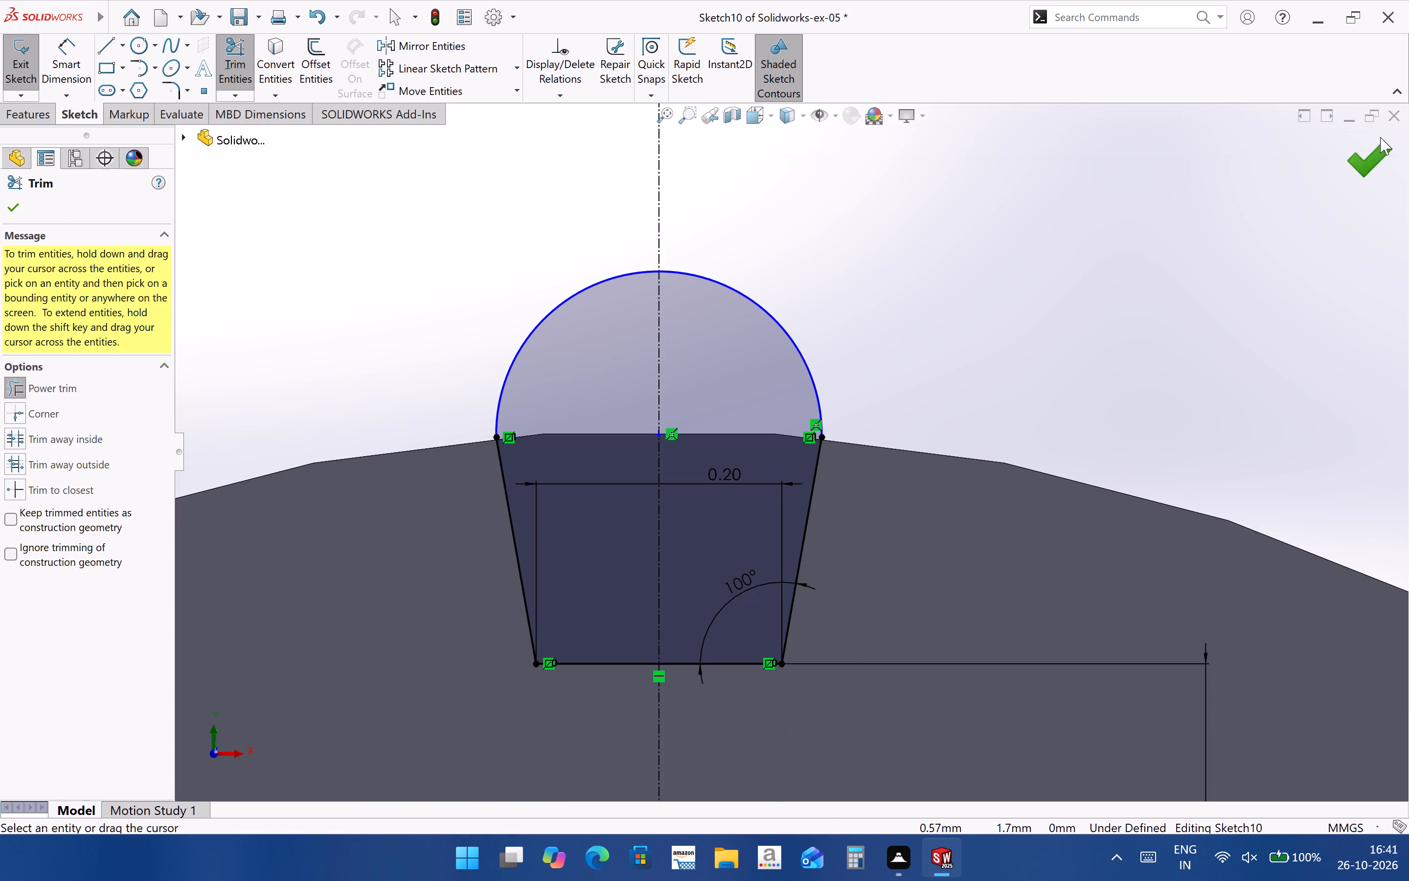
click(1341, 147)
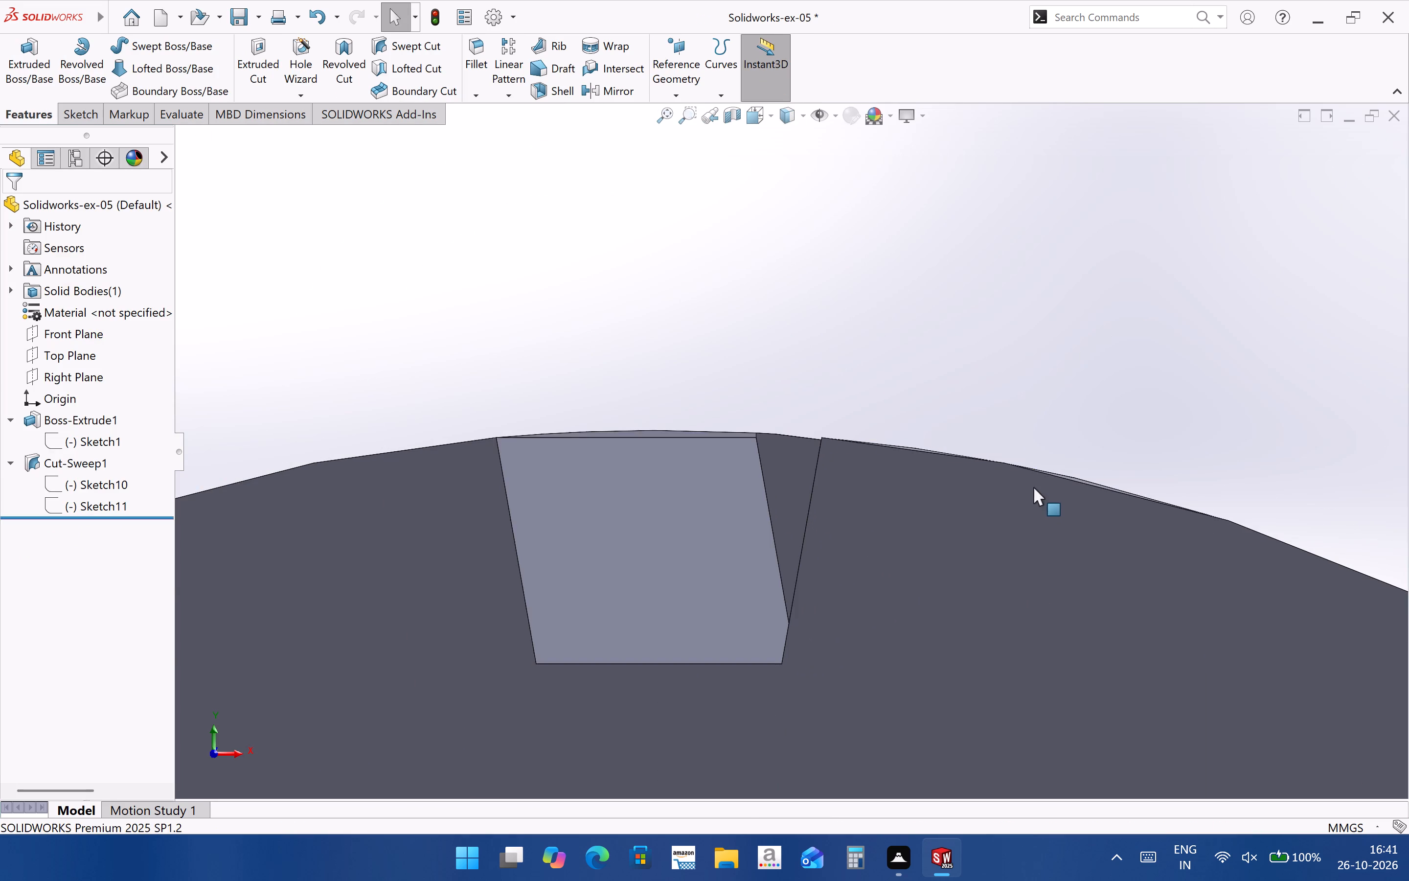
Examine the rebuilt swept notch from several angles, including its inner end and side walls.
scroll(1033, 488, up, 3)
middle_drag(965, 498, 909, 760)
scroll(834, 520, up, 4)
middle_drag(901, 548, 798, 622)
scroll(878, 348, up, 7)
click(1089, 608)
scroll(733, 546, down, 9)
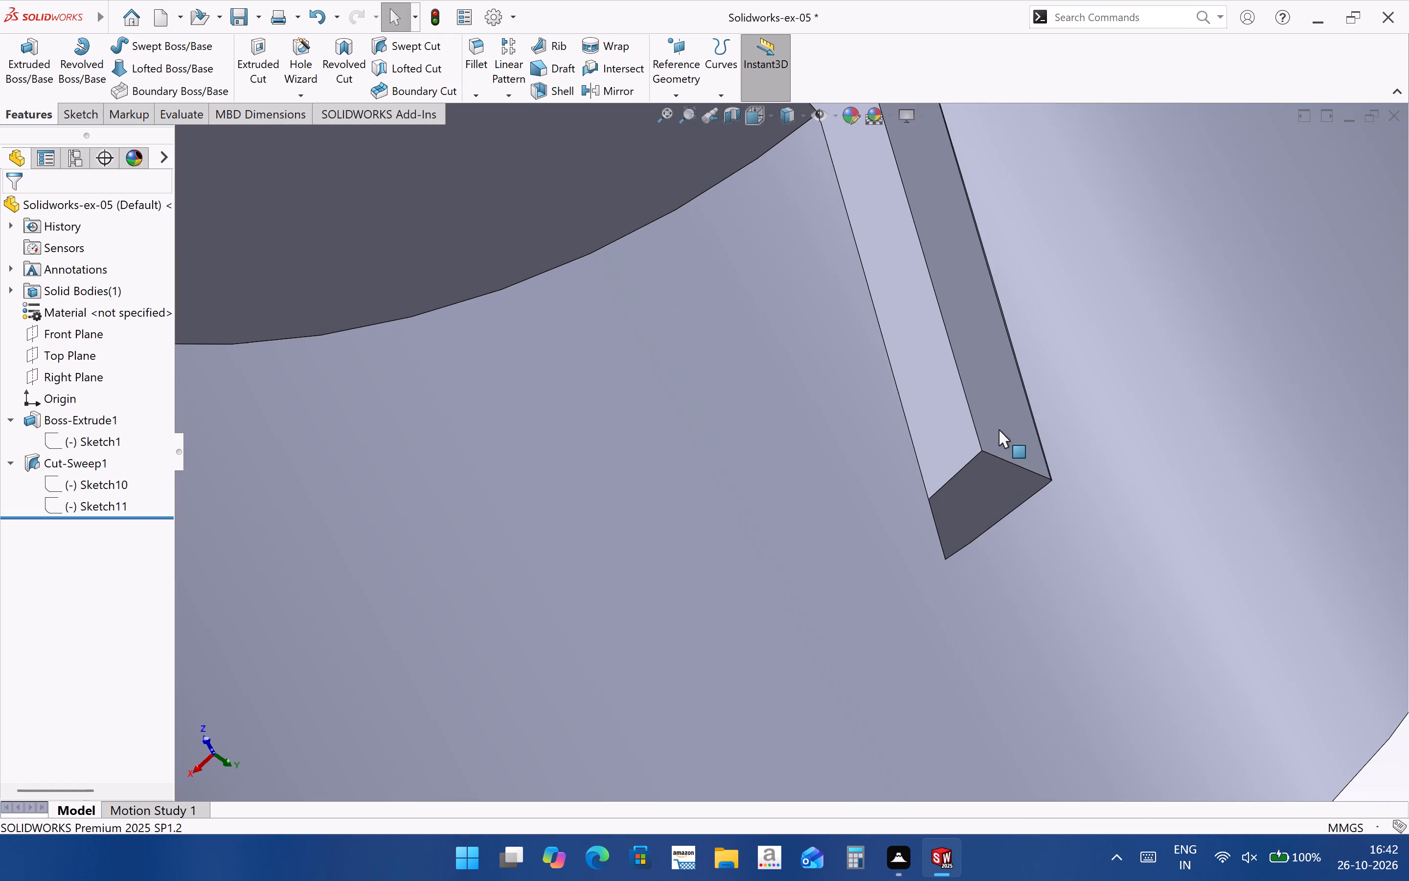
middle_drag(999, 428, 919, 446)
scroll(918, 446, up, 6)
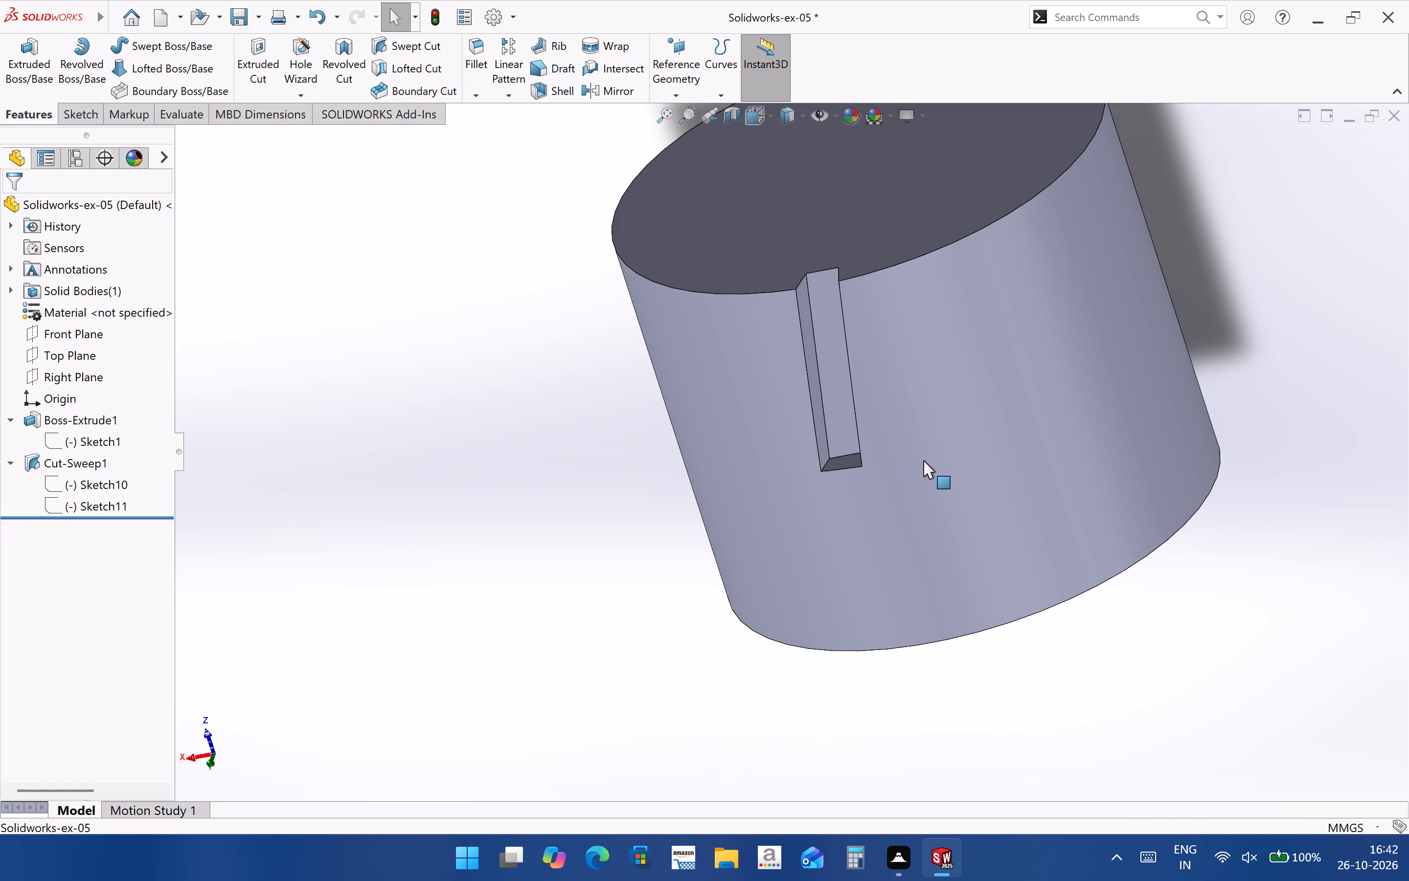
scroll(937, 607, up, 3)
scroll(922, 354, down, 1)
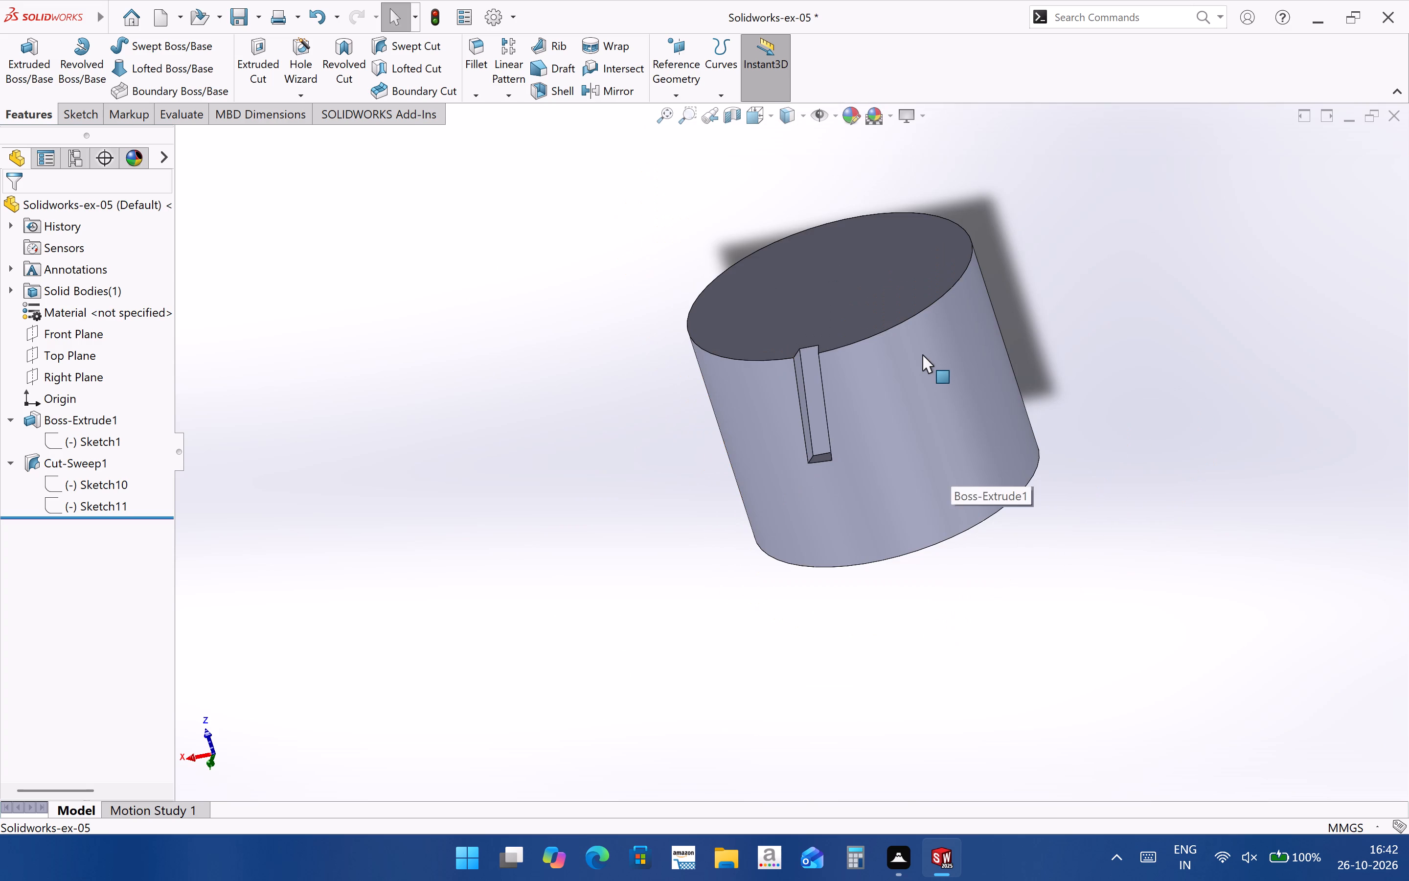
Circular-pattern Cut-Sweep1 around the cylinder's circular end edge with 15° instance spacing and 25 instances.
click(69, 462)
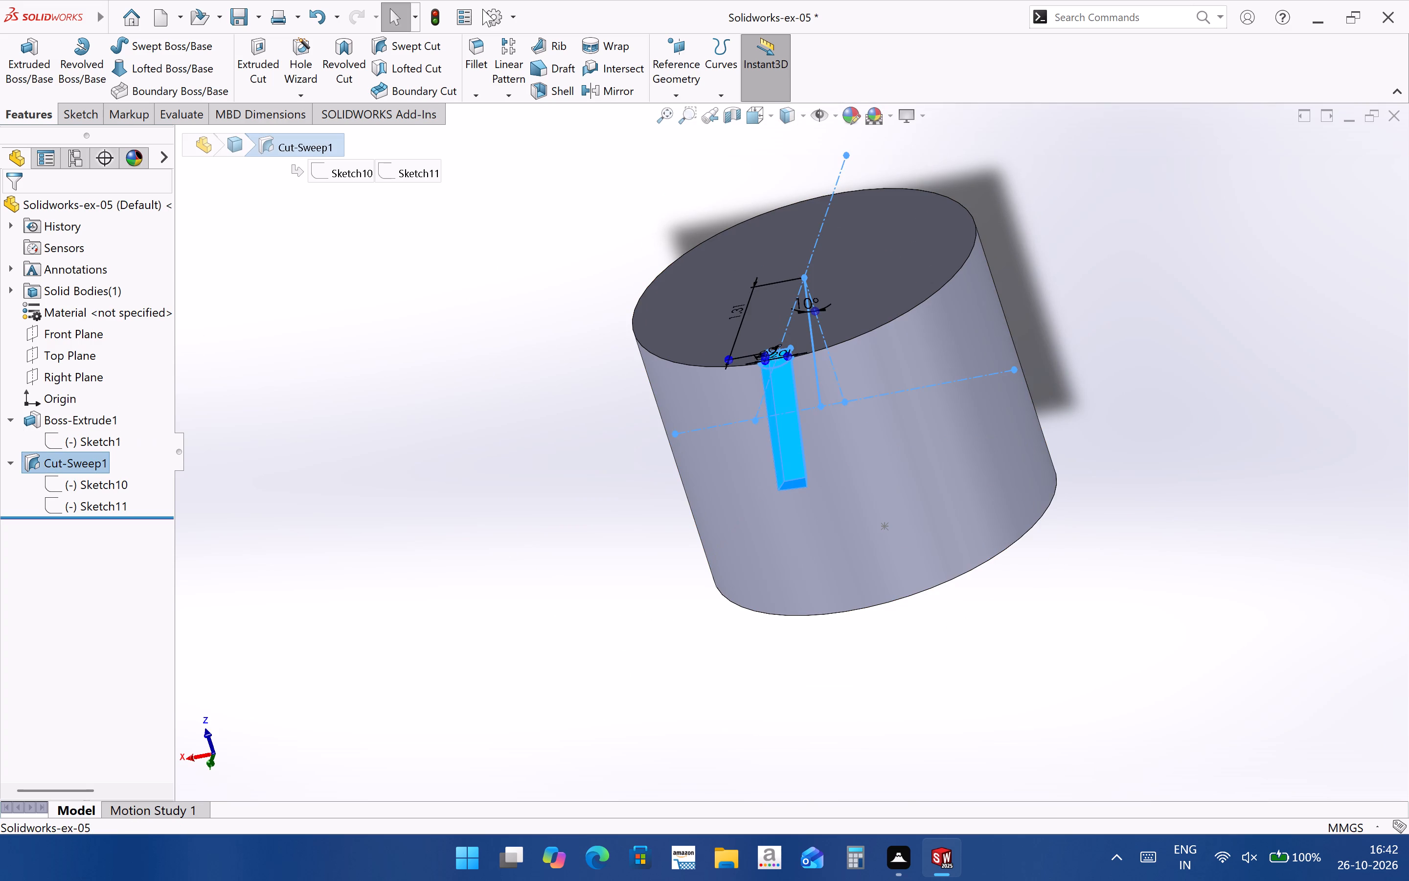
click(504, 100)
click(535, 137)
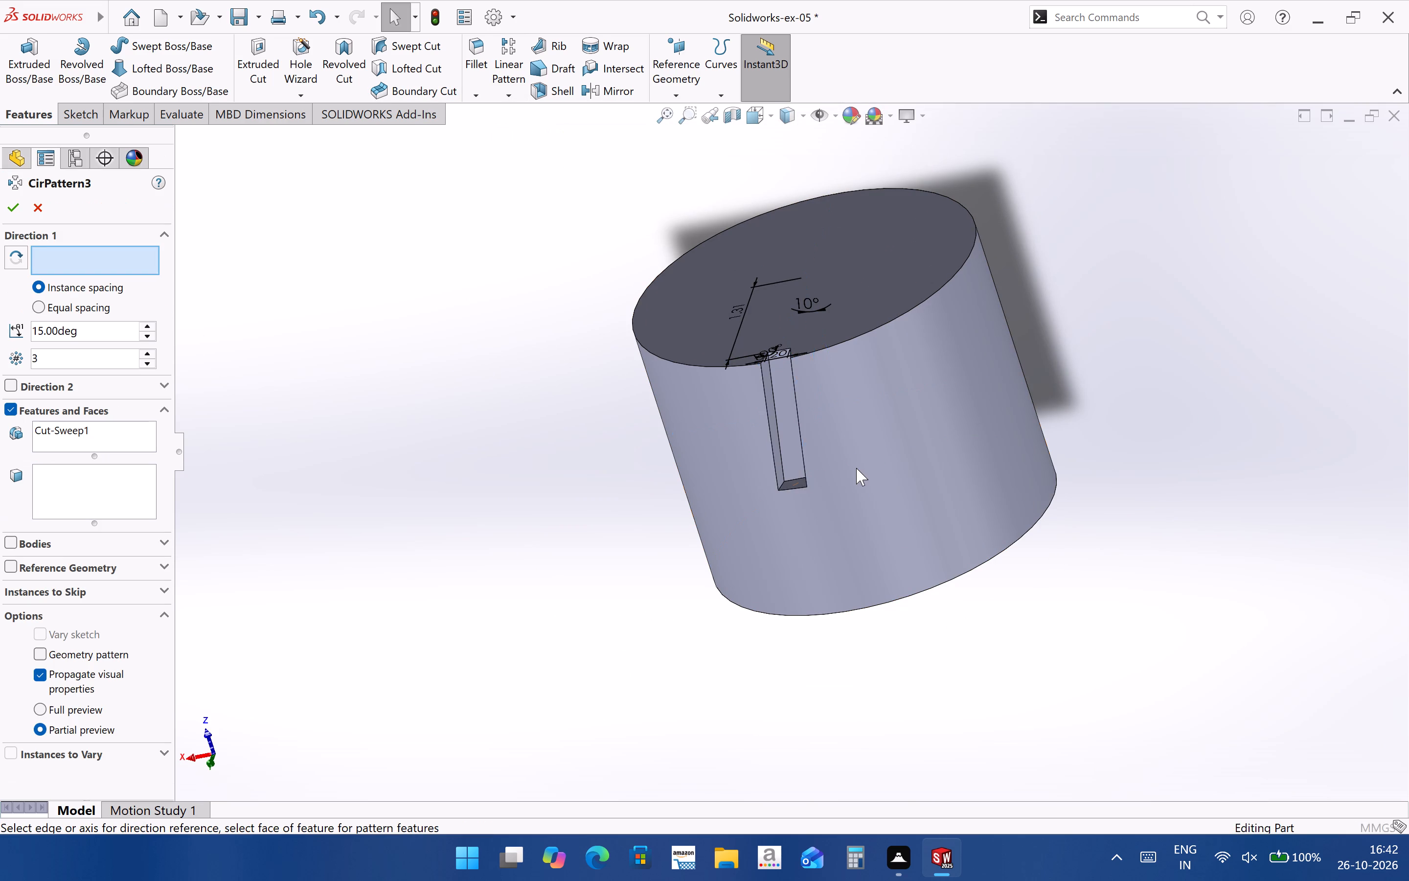
click(851, 339)
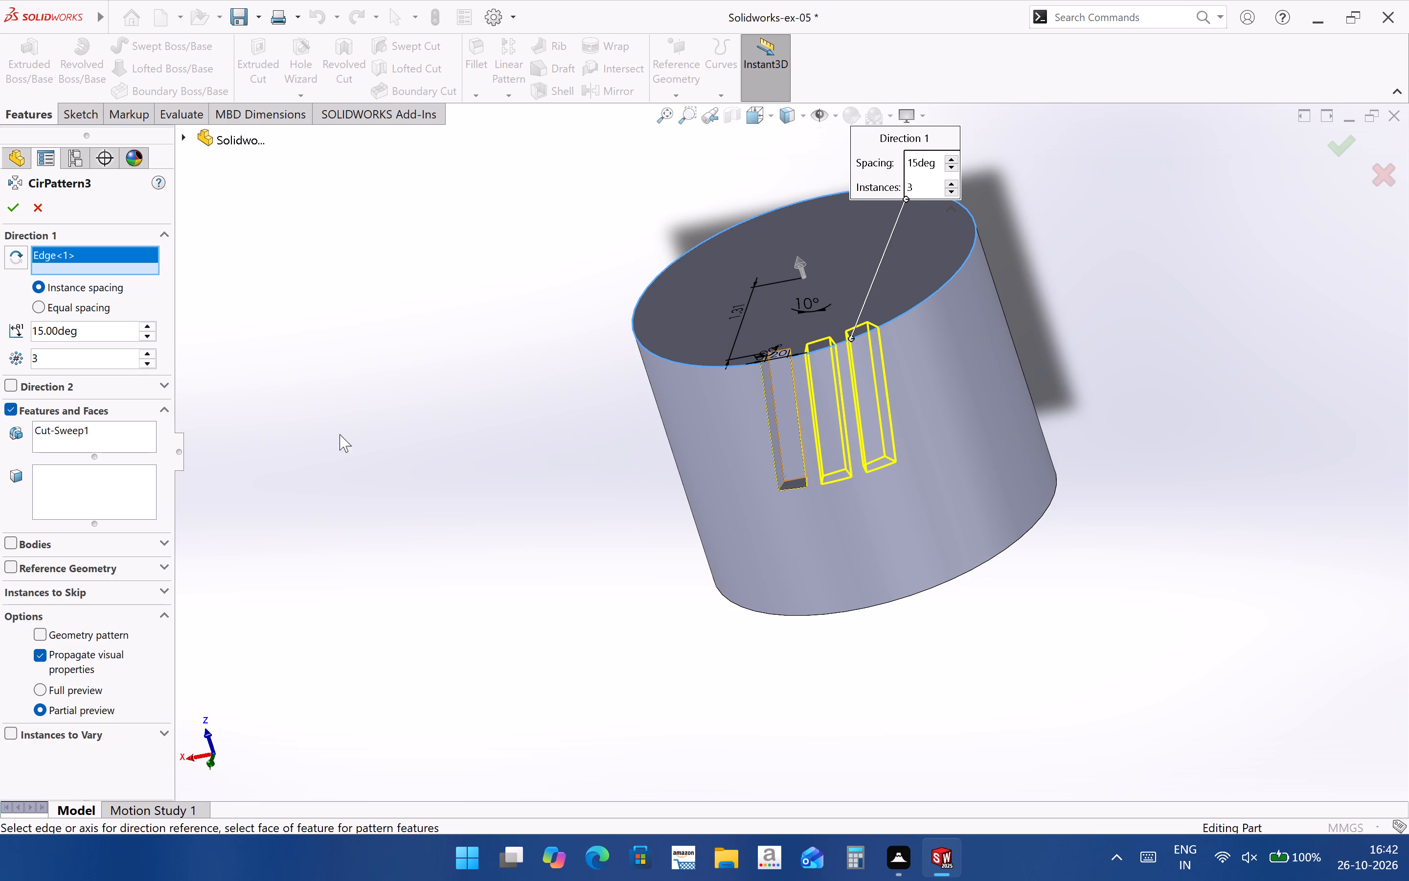
drag(98, 356, 0, 362)
text(25)
key(Return)
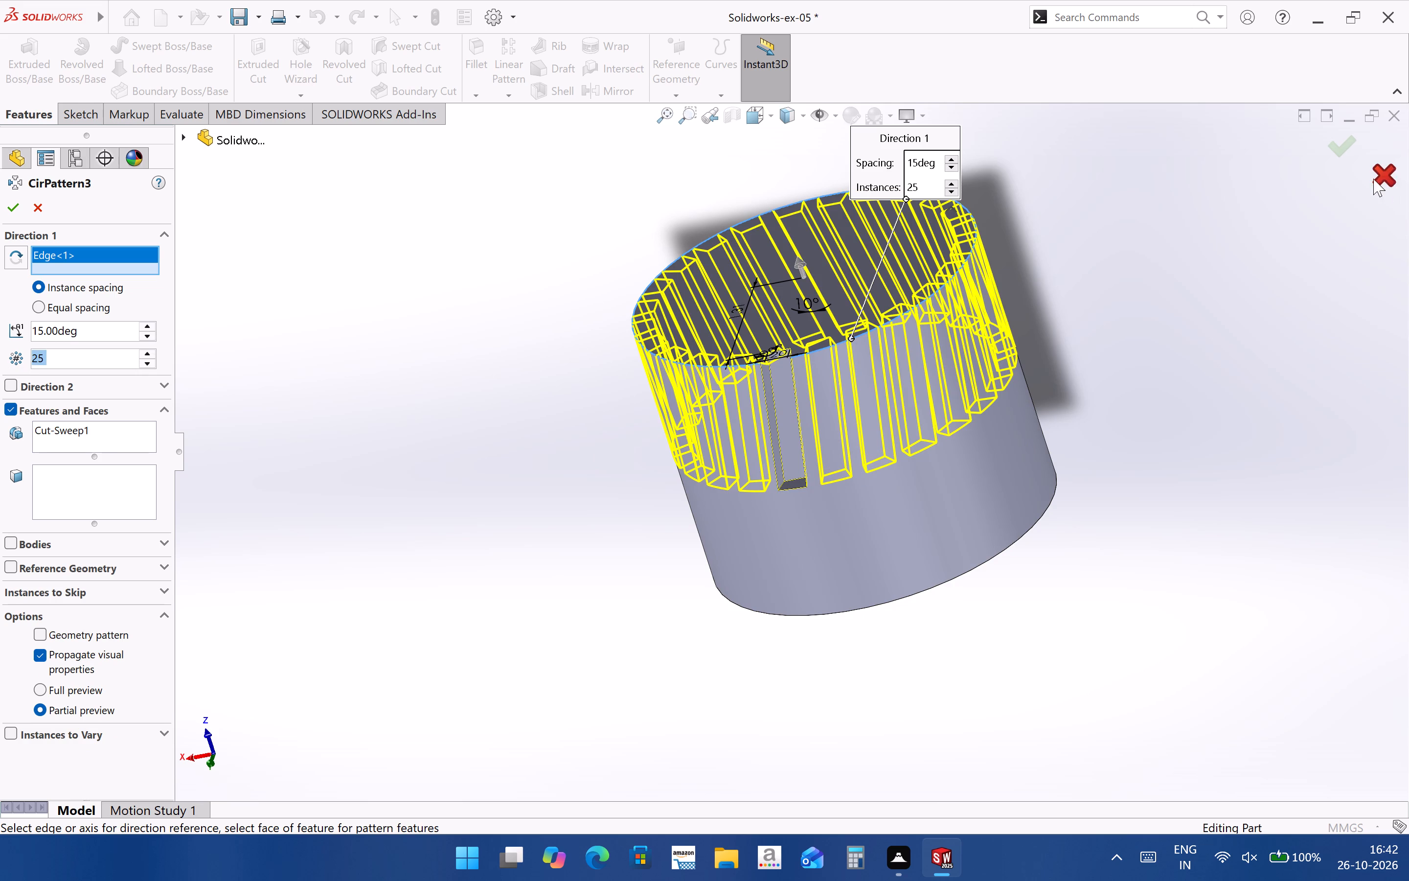
click(1337, 151)
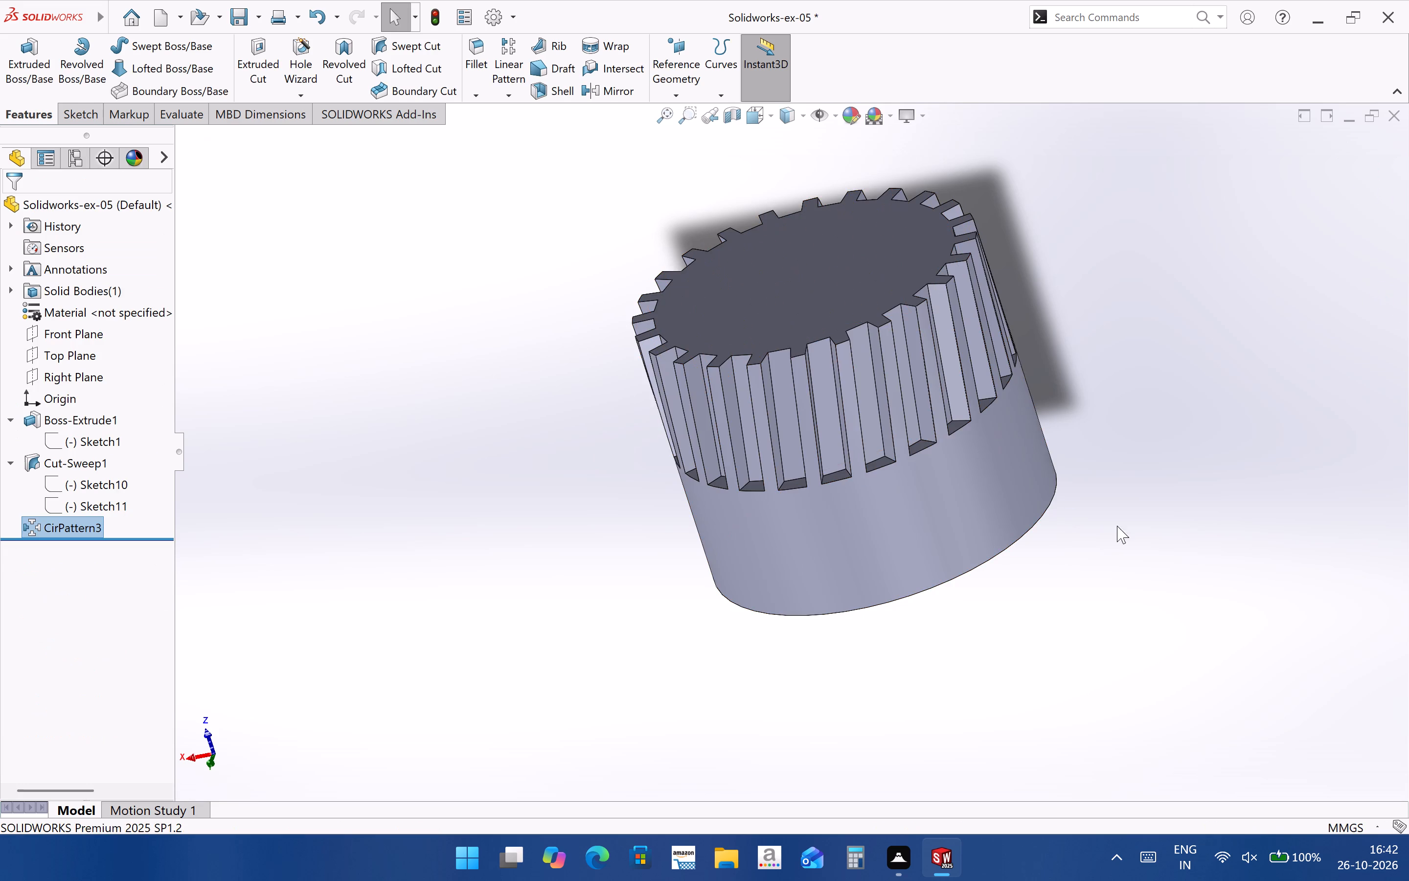
click(1124, 530)
Edit the circular pattern of the notch, setting the number of instances to 30.
middle_drag(858, 511, 665, 624)
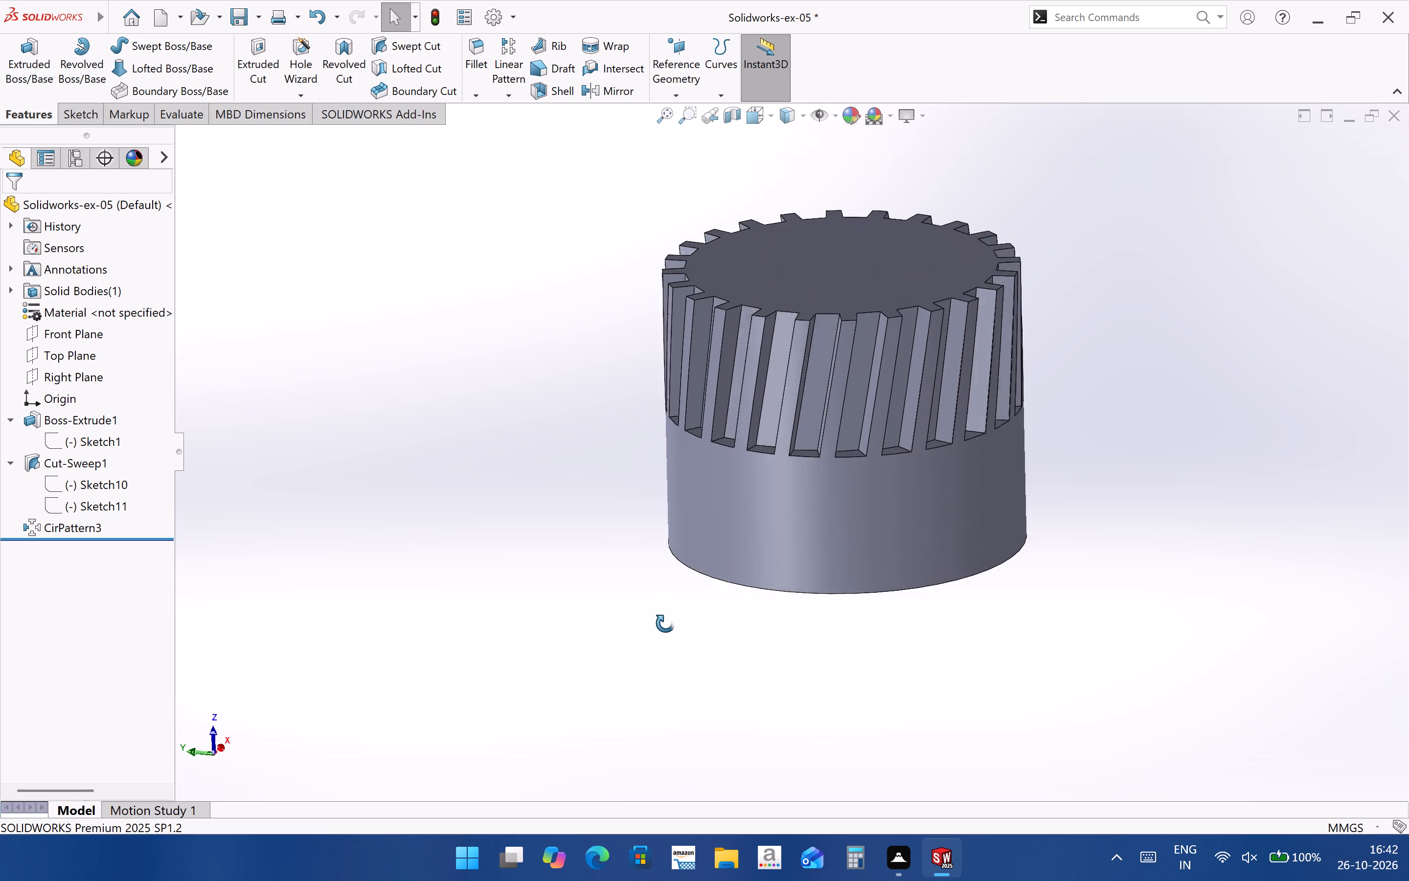
middle_drag(665, 624, 671, 842)
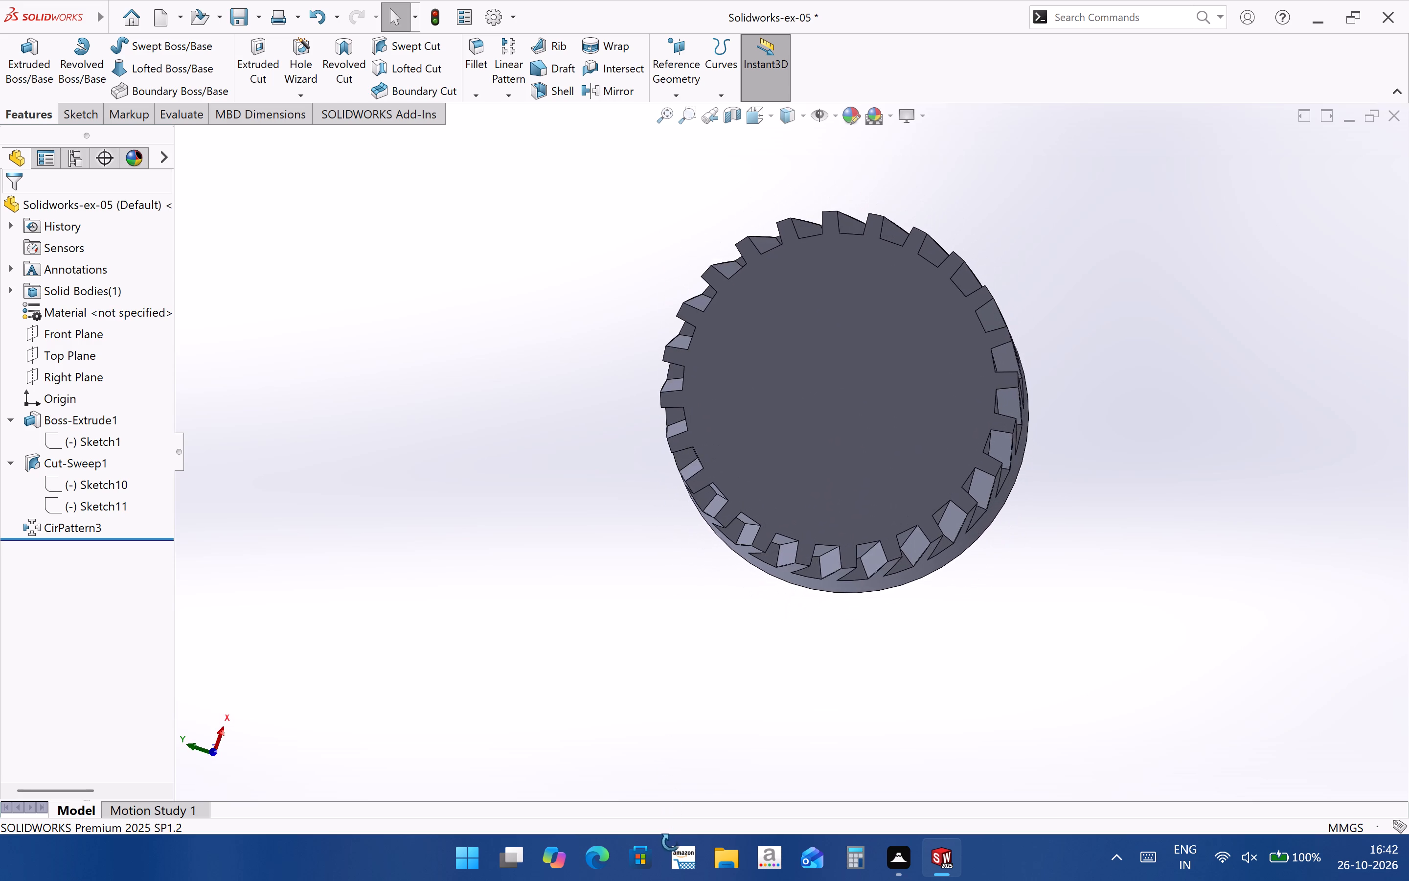
middle_drag(671, 842, 678, 767)
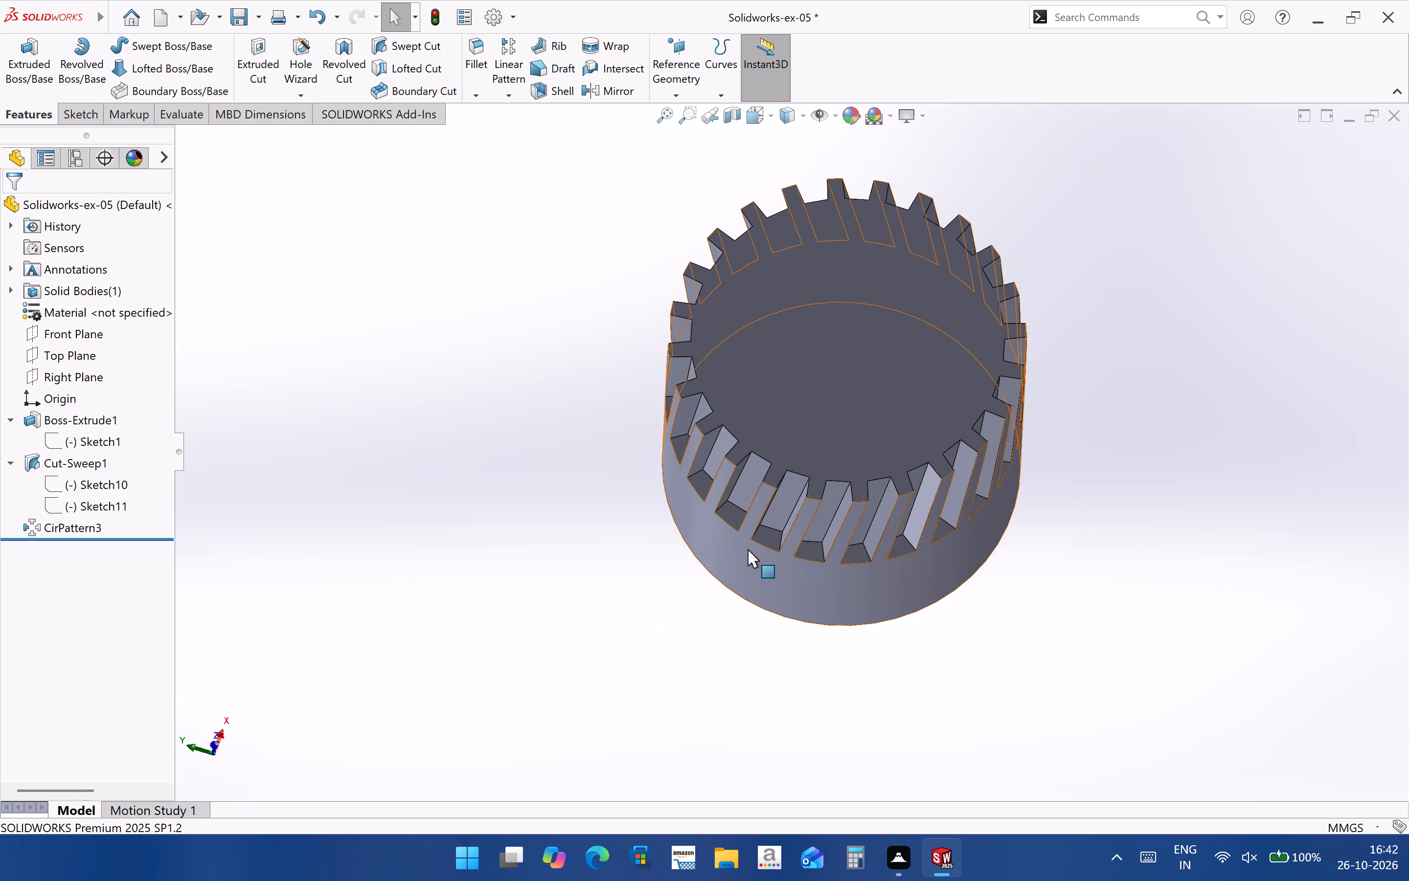
scroll(812, 540, down, 2)
middle_drag(804, 541, 805, 445)
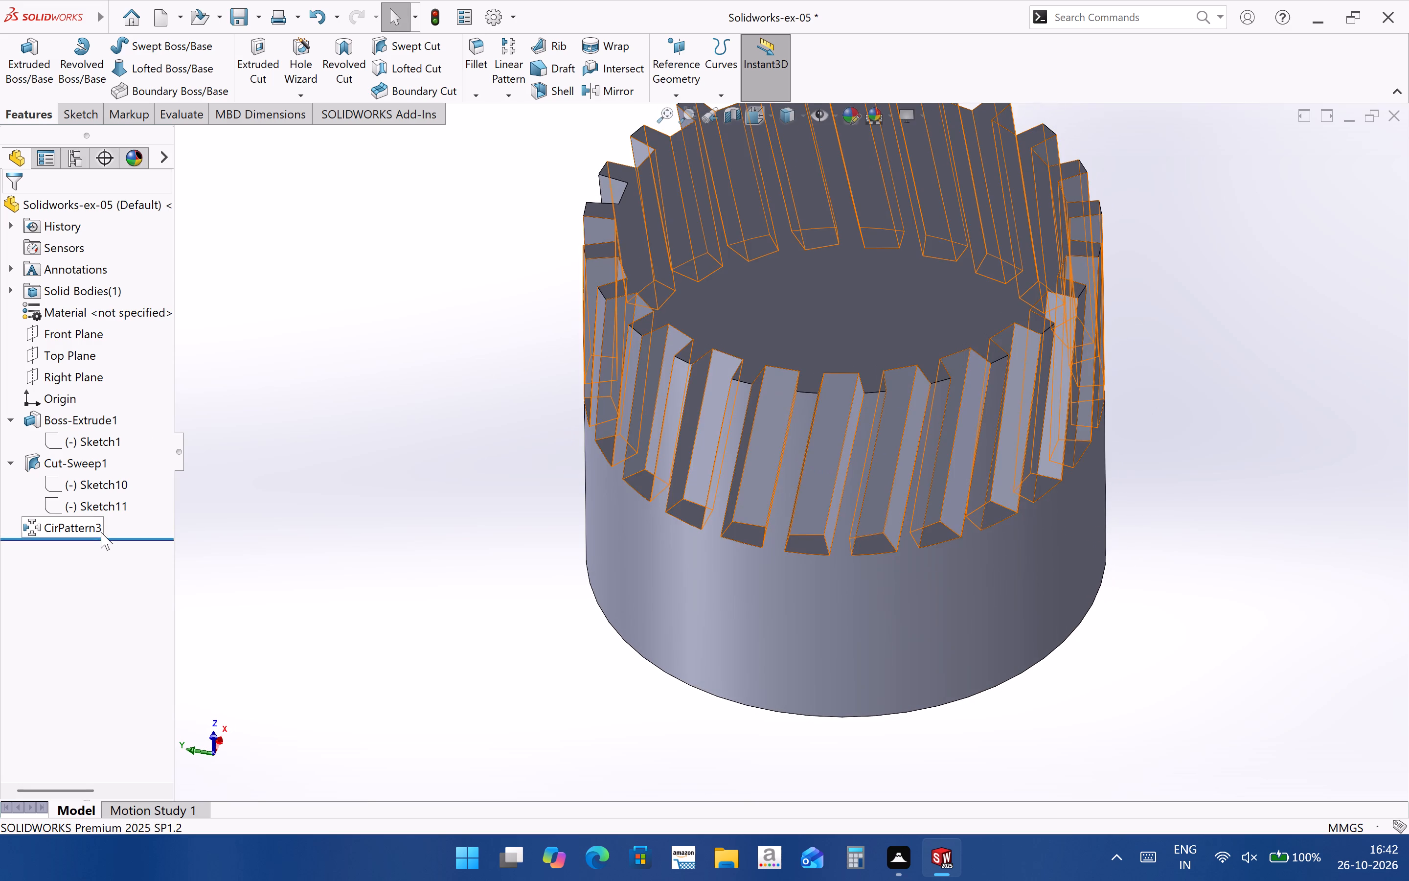
click(92, 529)
click(106, 485)
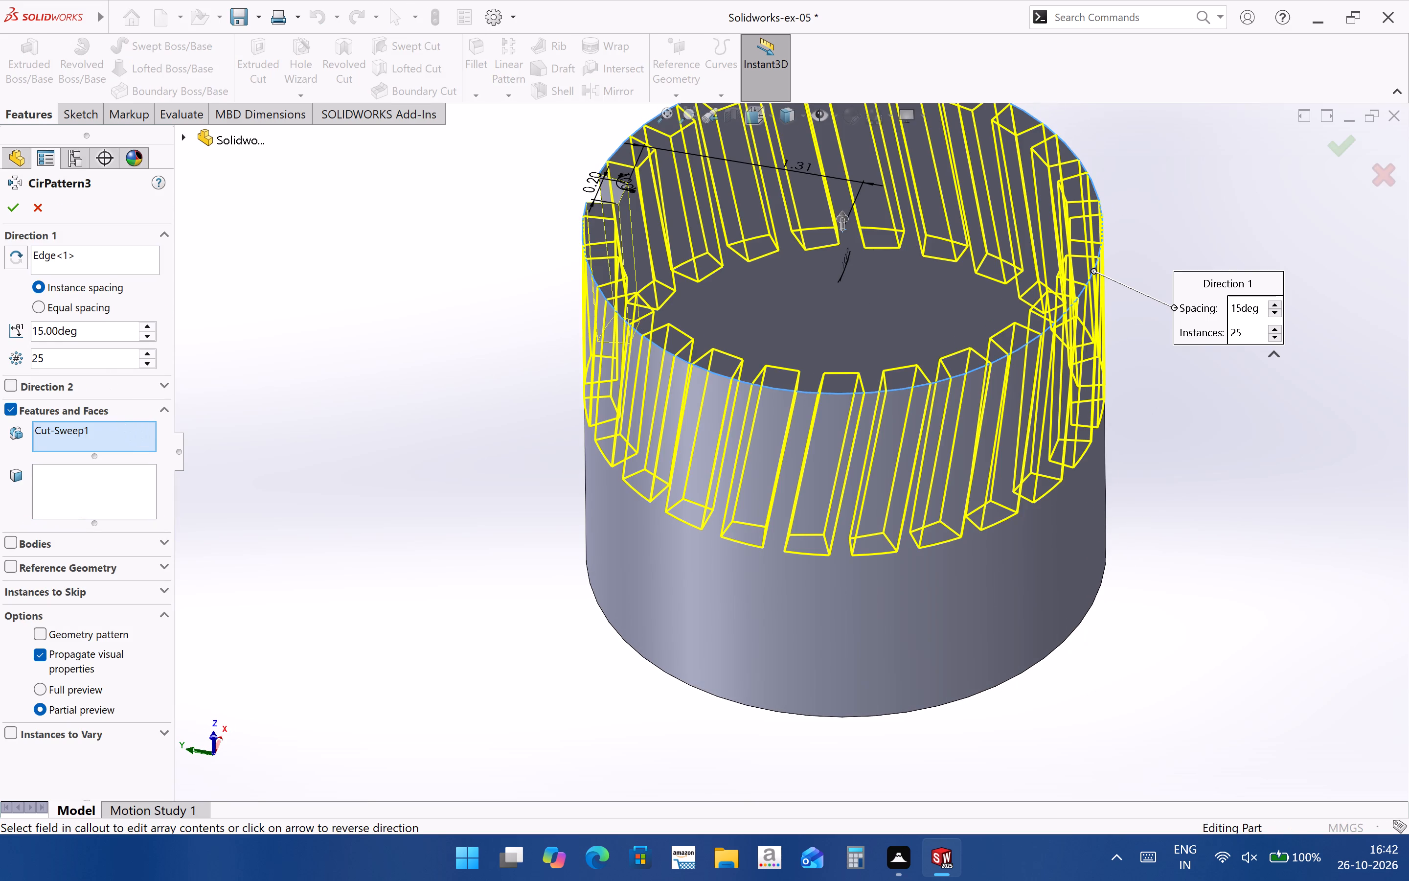
drag(93, 367, 24, 366)
text(30)
key(Return)
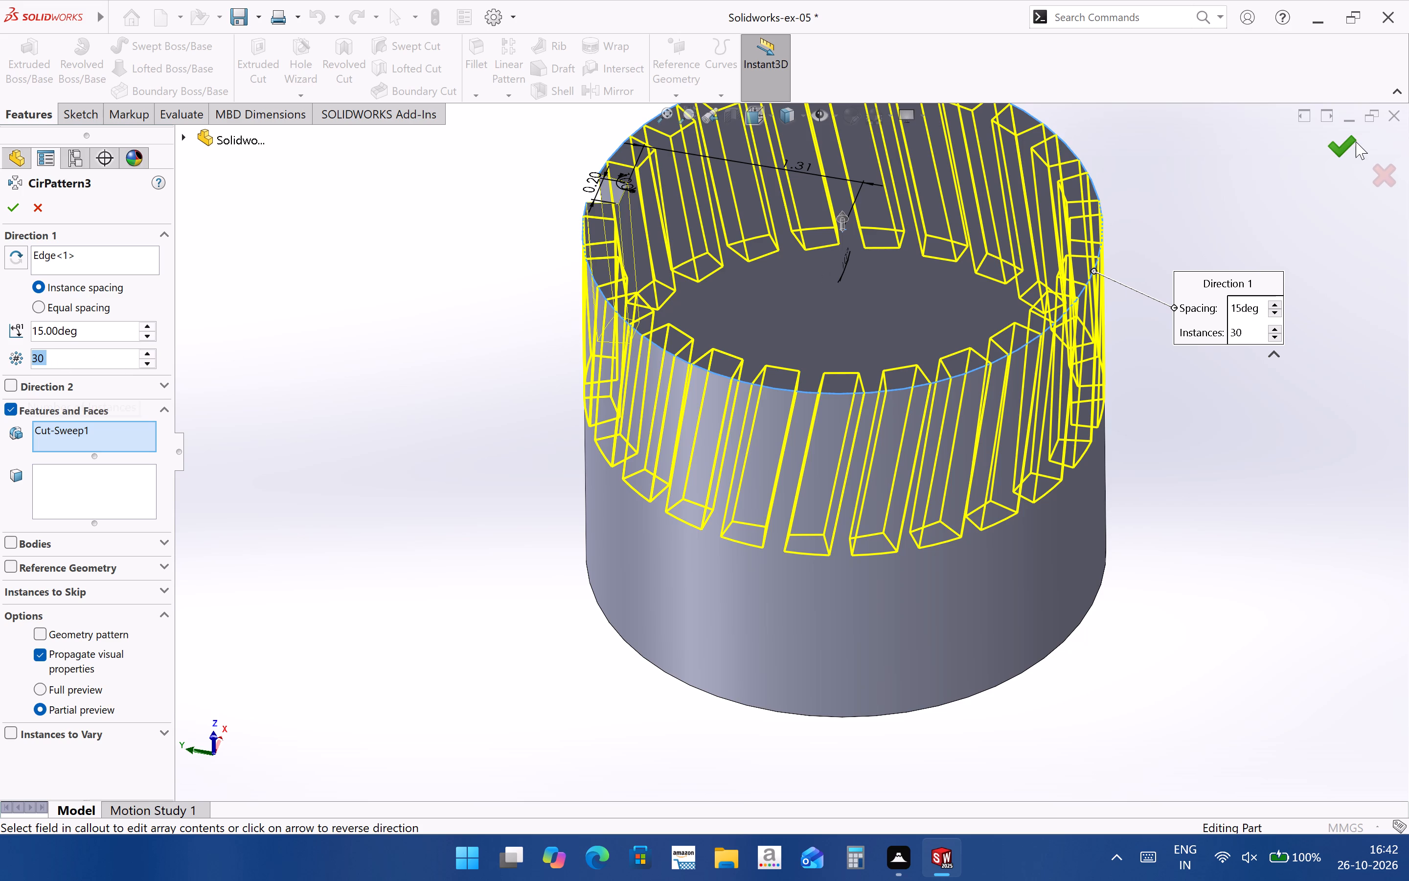
click(1356, 141)
click(1202, 526)
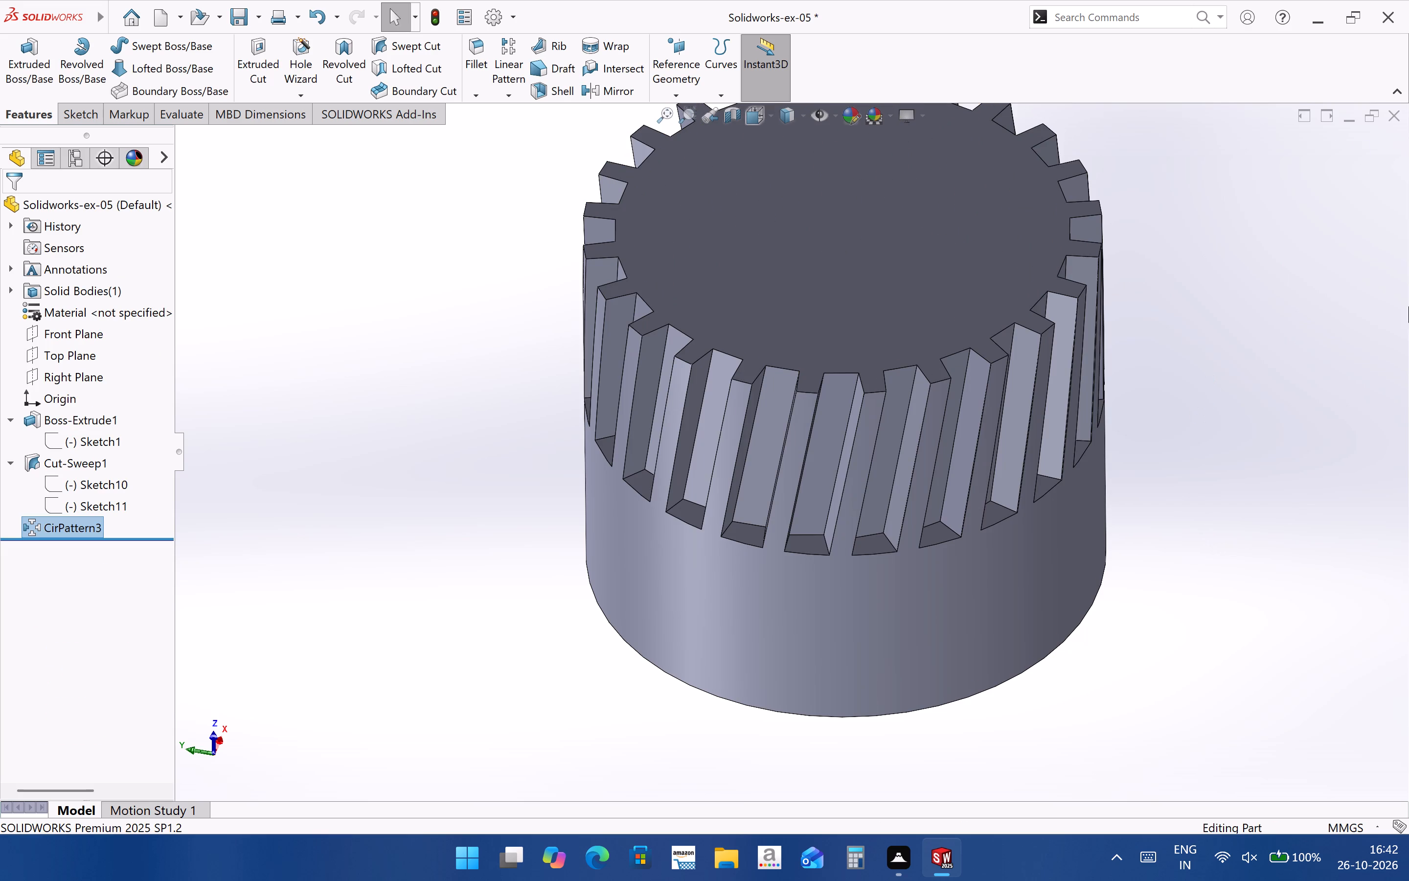
Examine the patterned slanted notches around the cylinder from the side and the end face.
middle_drag(840, 536, 789, 538)
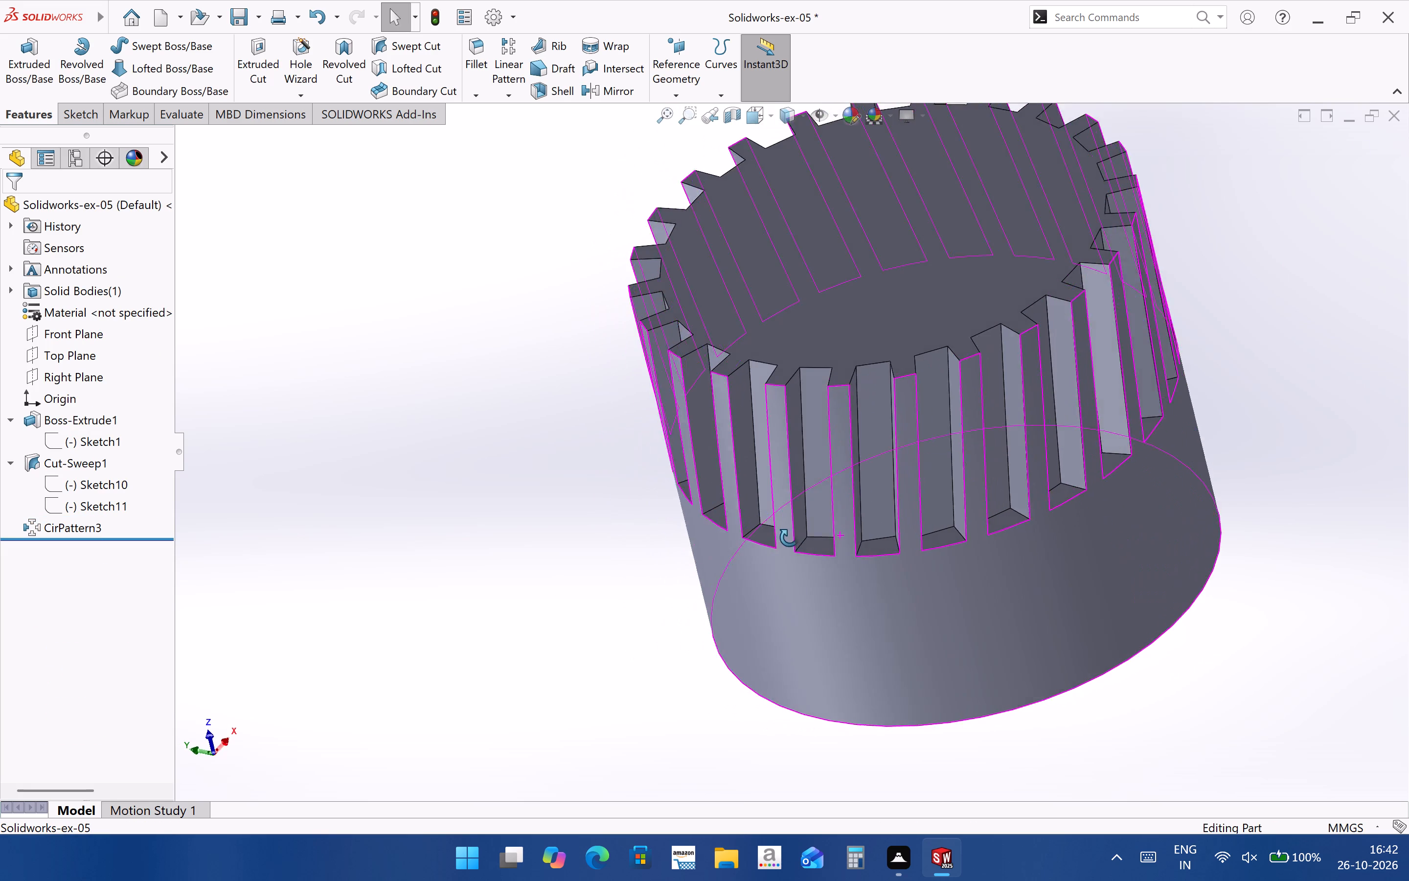
middle_drag(789, 538, 830, 546)
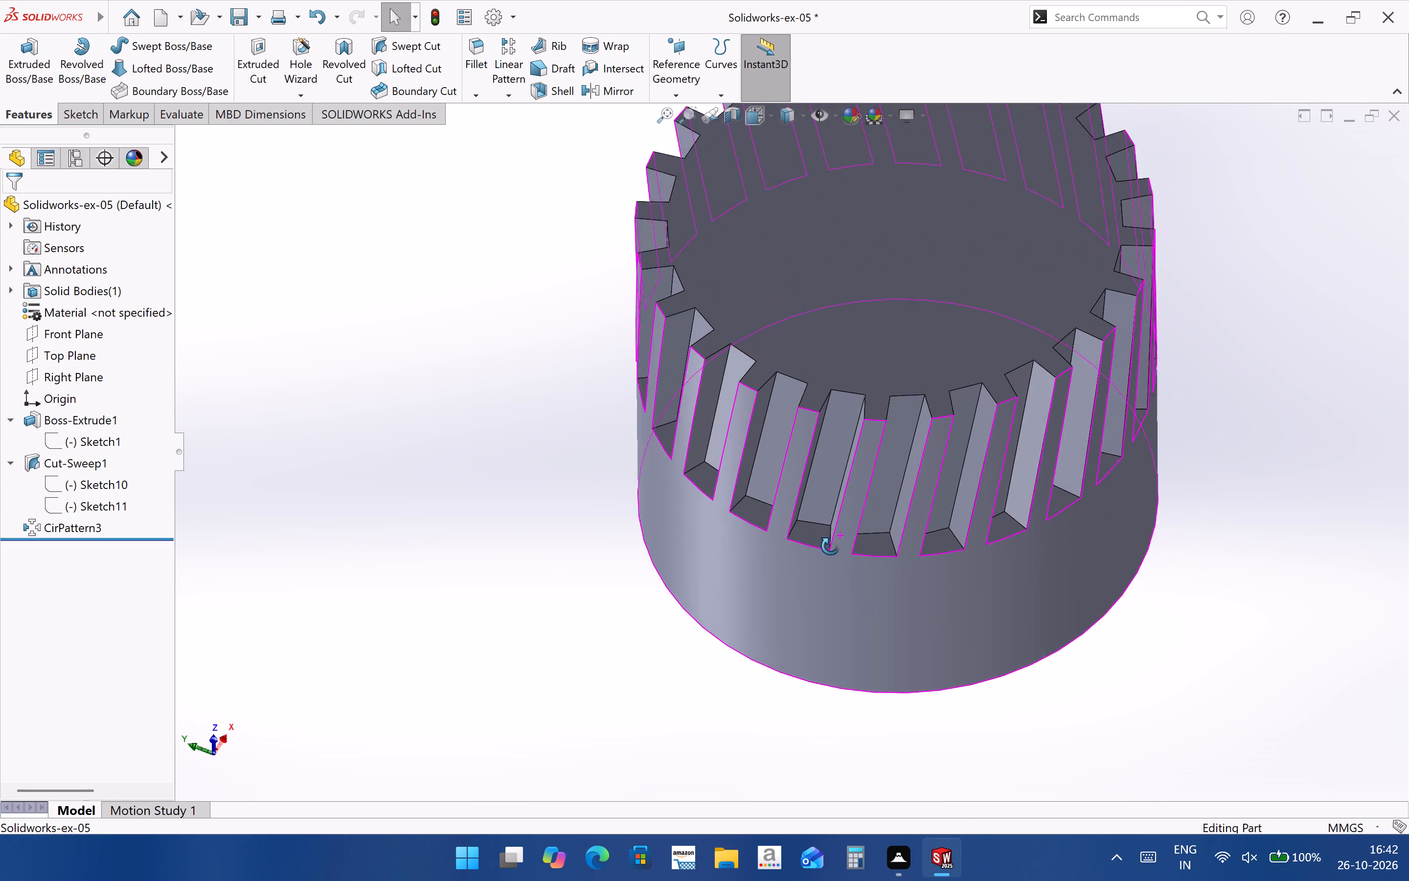
middle_drag(830, 546, 828, 527)
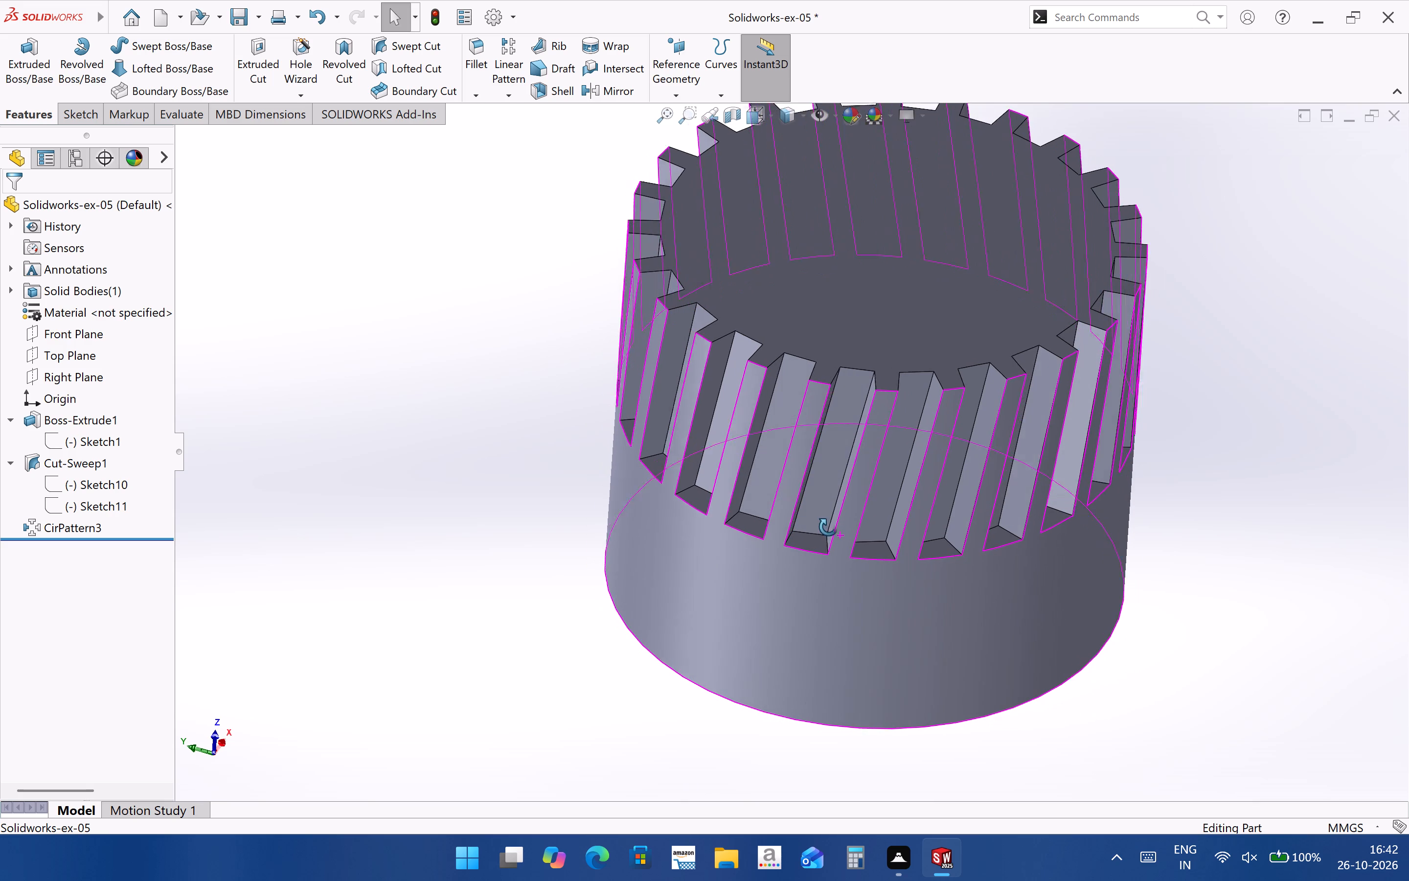
middle_drag(828, 527, 818, 522)
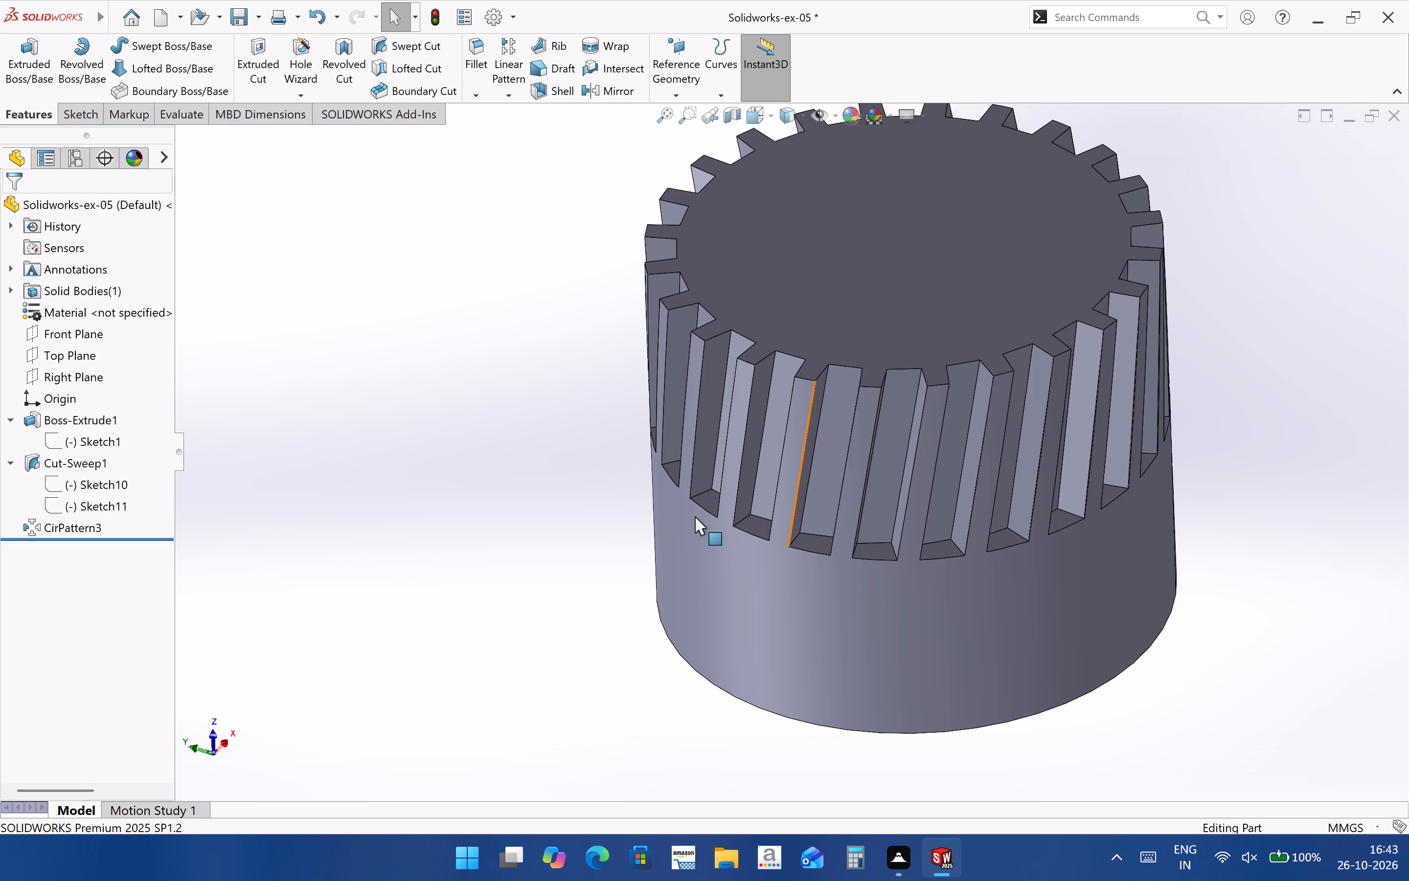
scroll(780, 472, up, 2)
middle_drag(787, 475, 805, 689)
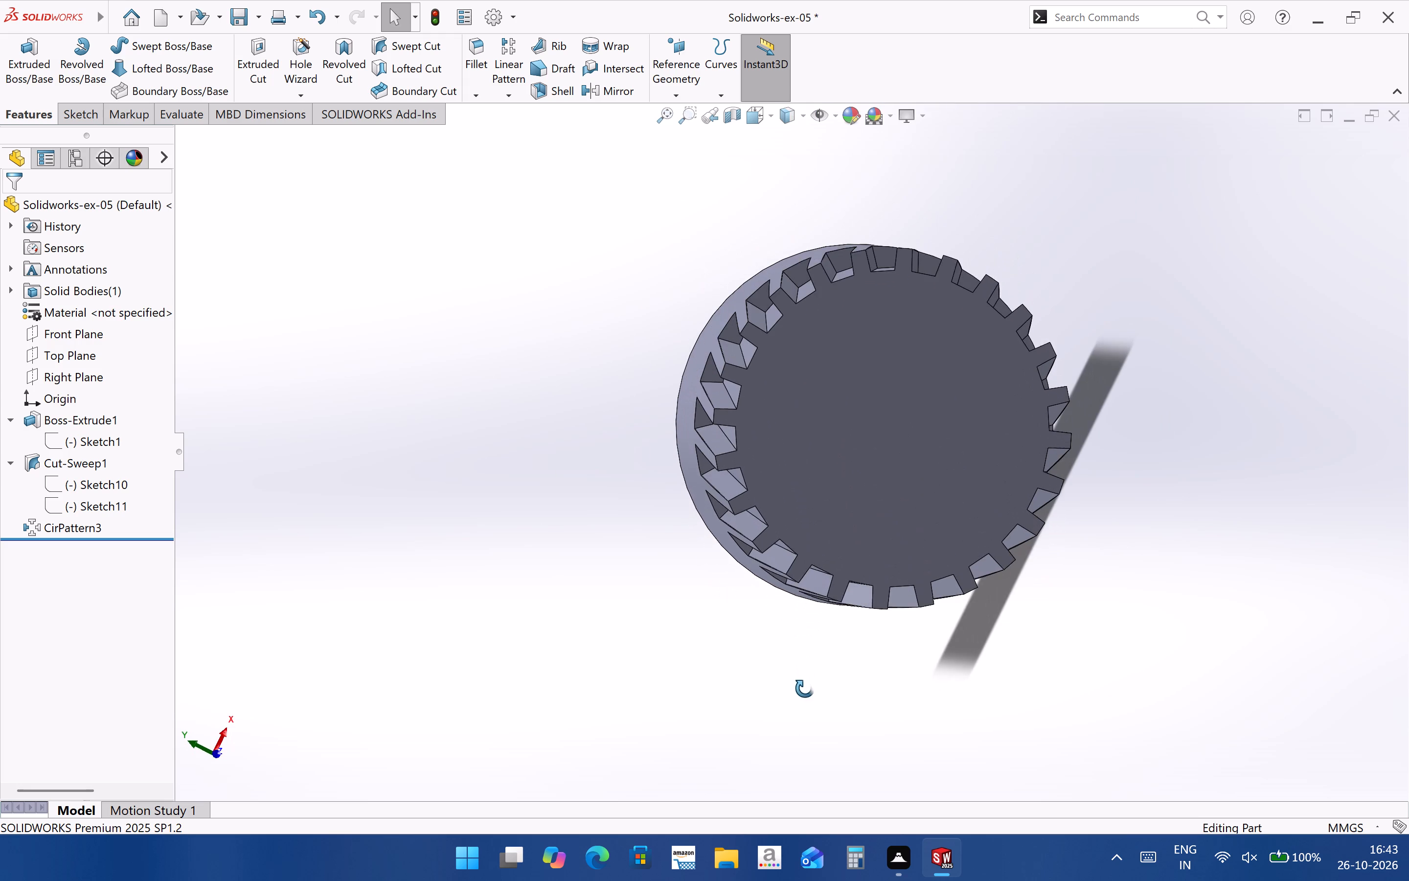
middle_drag(805, 689, 989, 636)
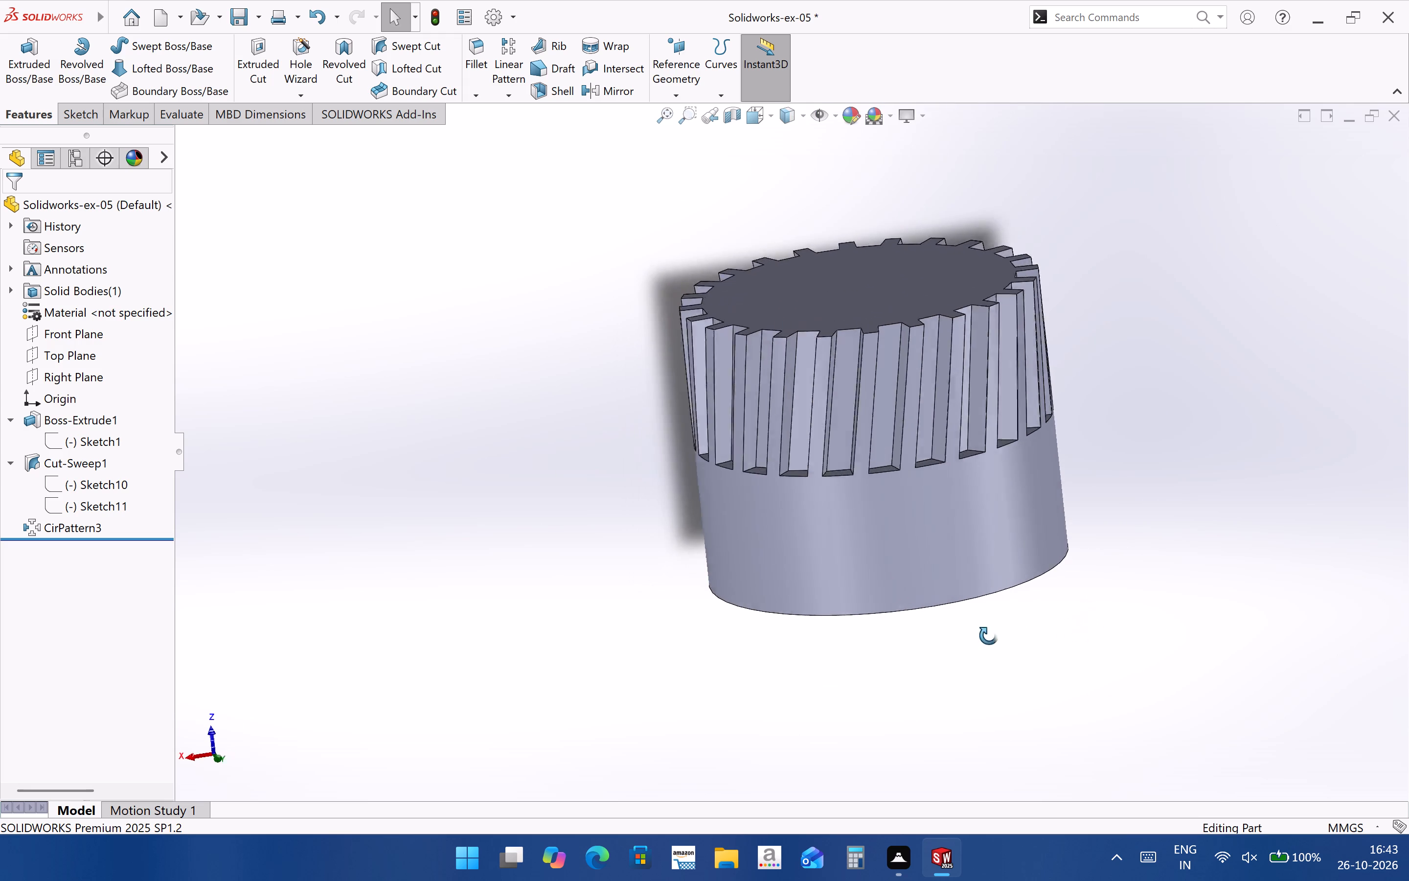
middle_drag(989, 636, 977, 813)
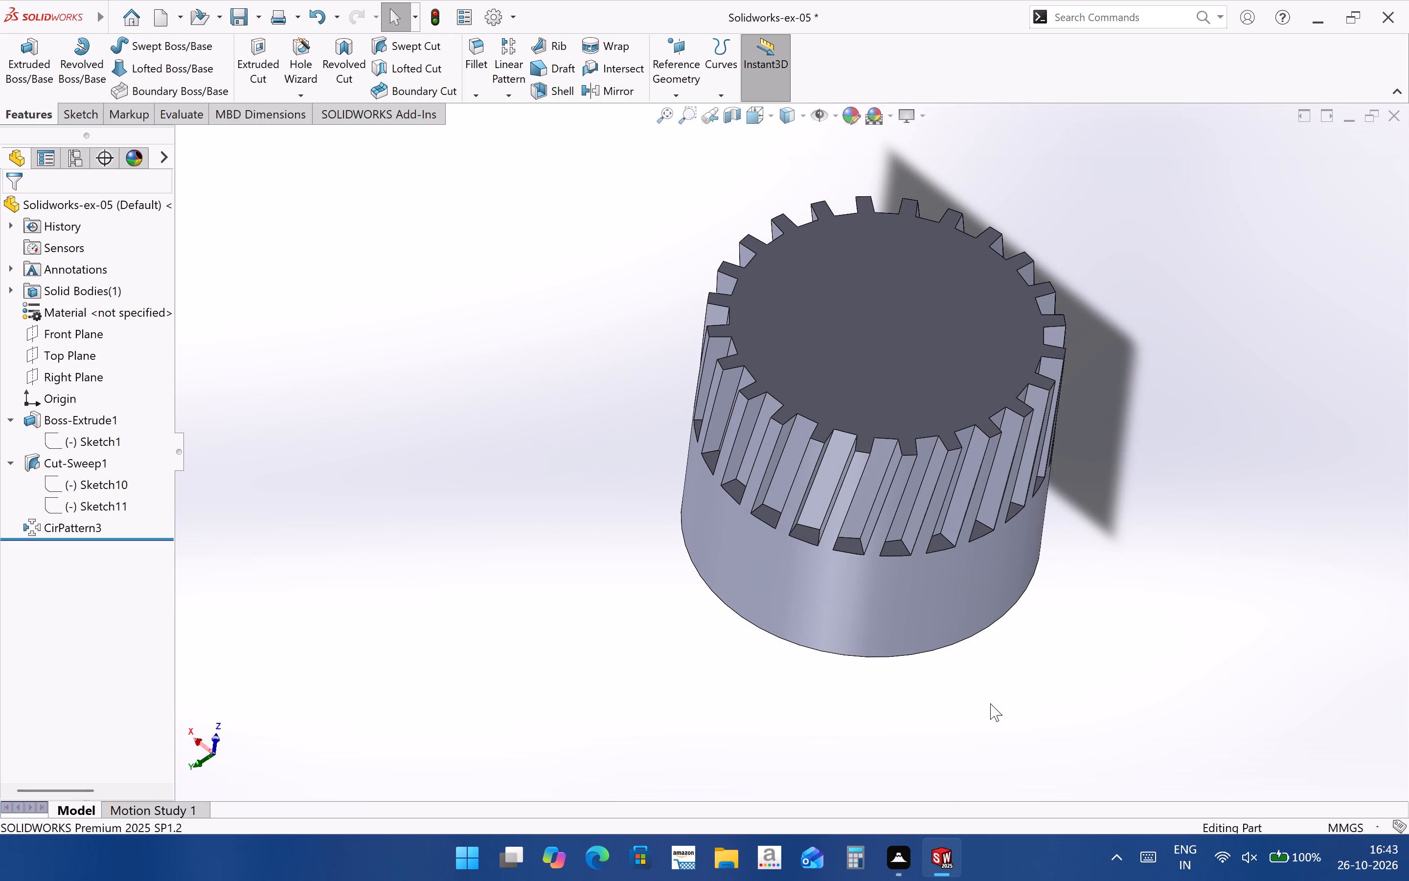
middle_drag(931, 632, 1048, 509)
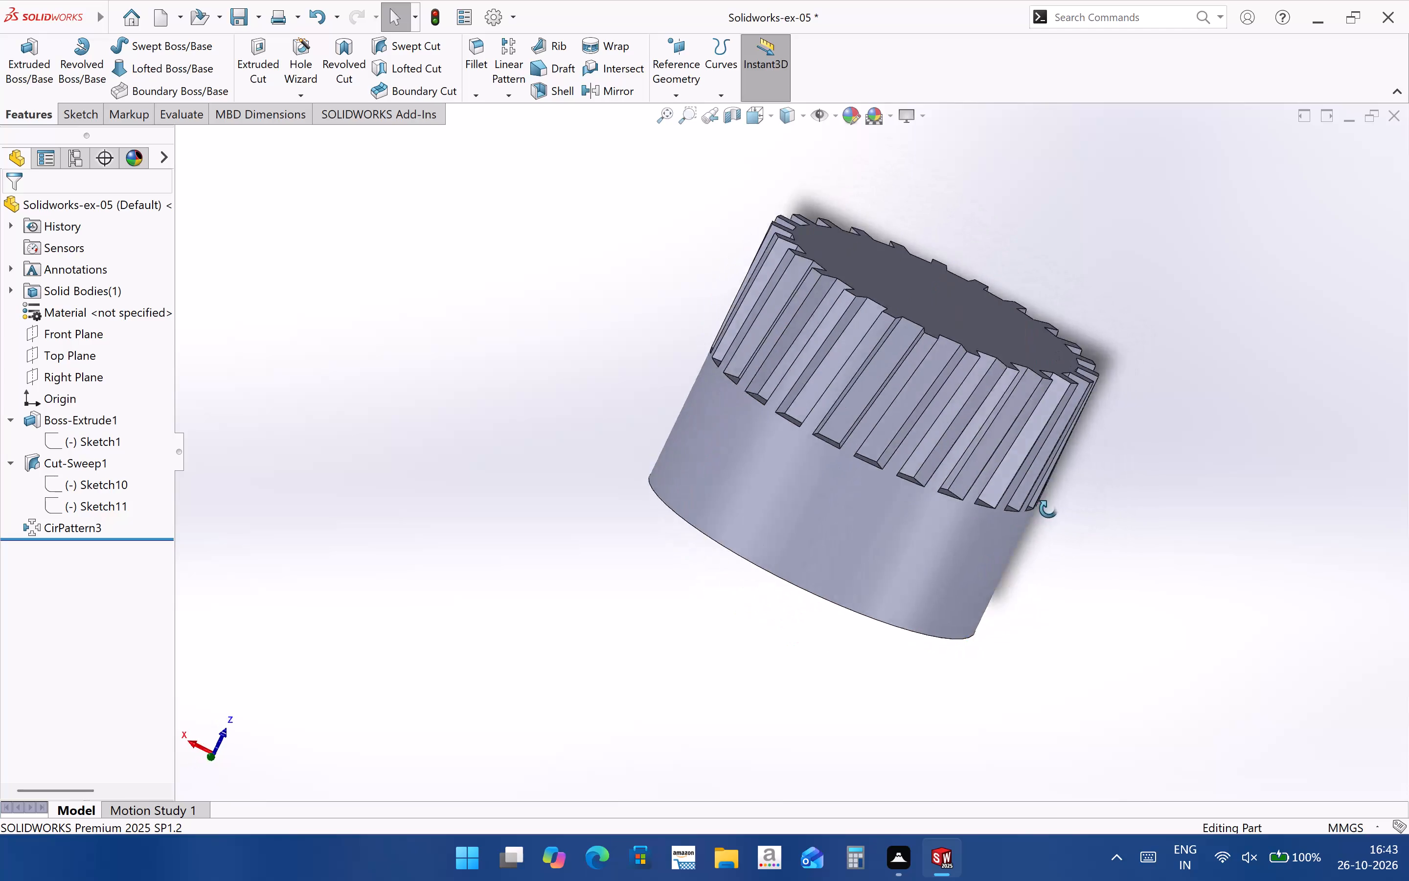
Edit Sketch11, the notch's sweep path, and set the angle between the path line and the vertical centerline to 15°.
middle_drag(1048, 509, 1163, 684)
middle_drag(974, 527, 904, 532)
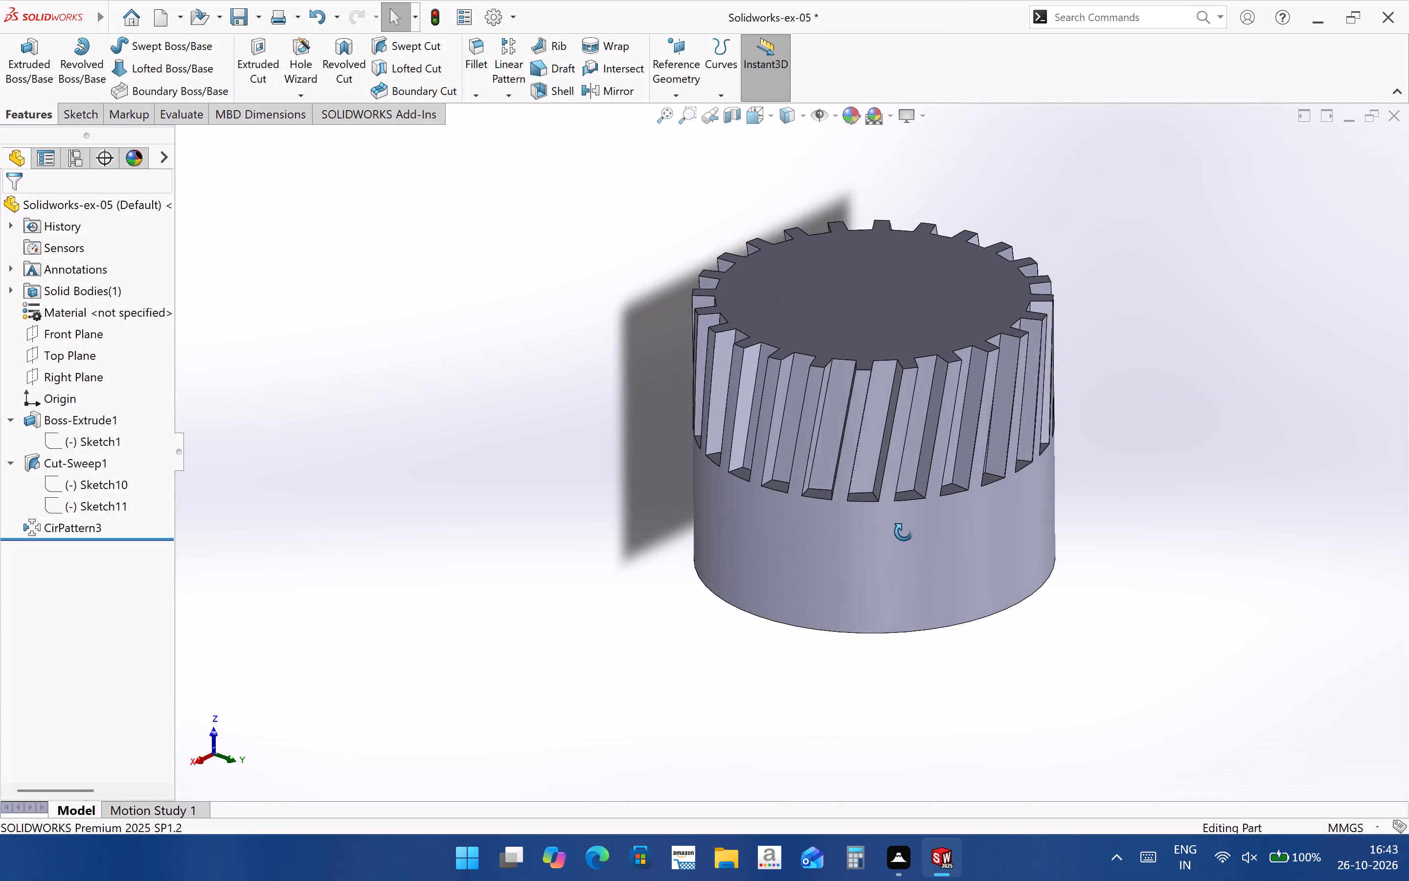
middle_drag(904, 532, 948, 522)
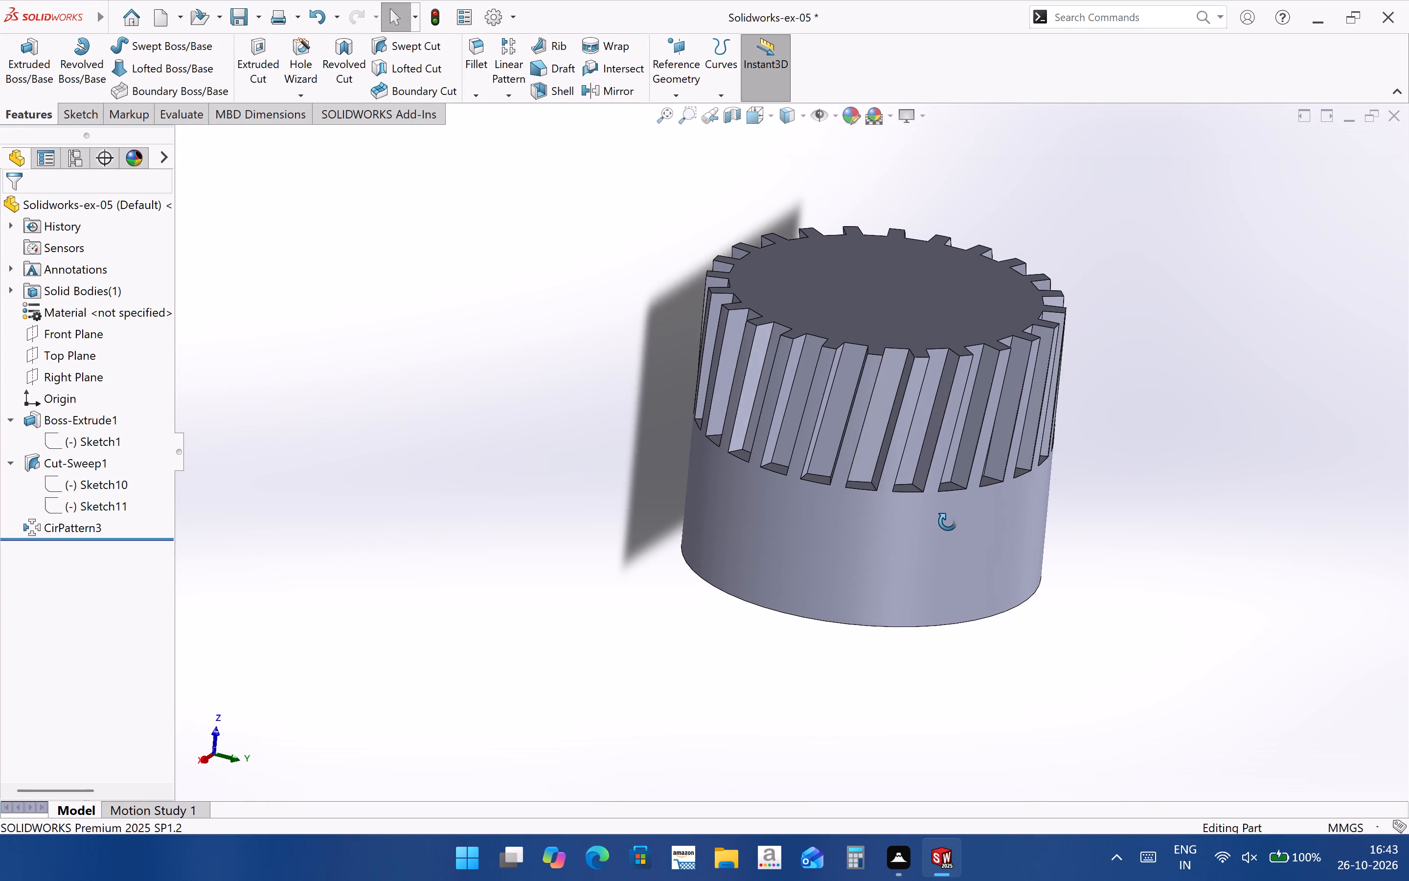
middle_drag(948, 522, 947, 520)
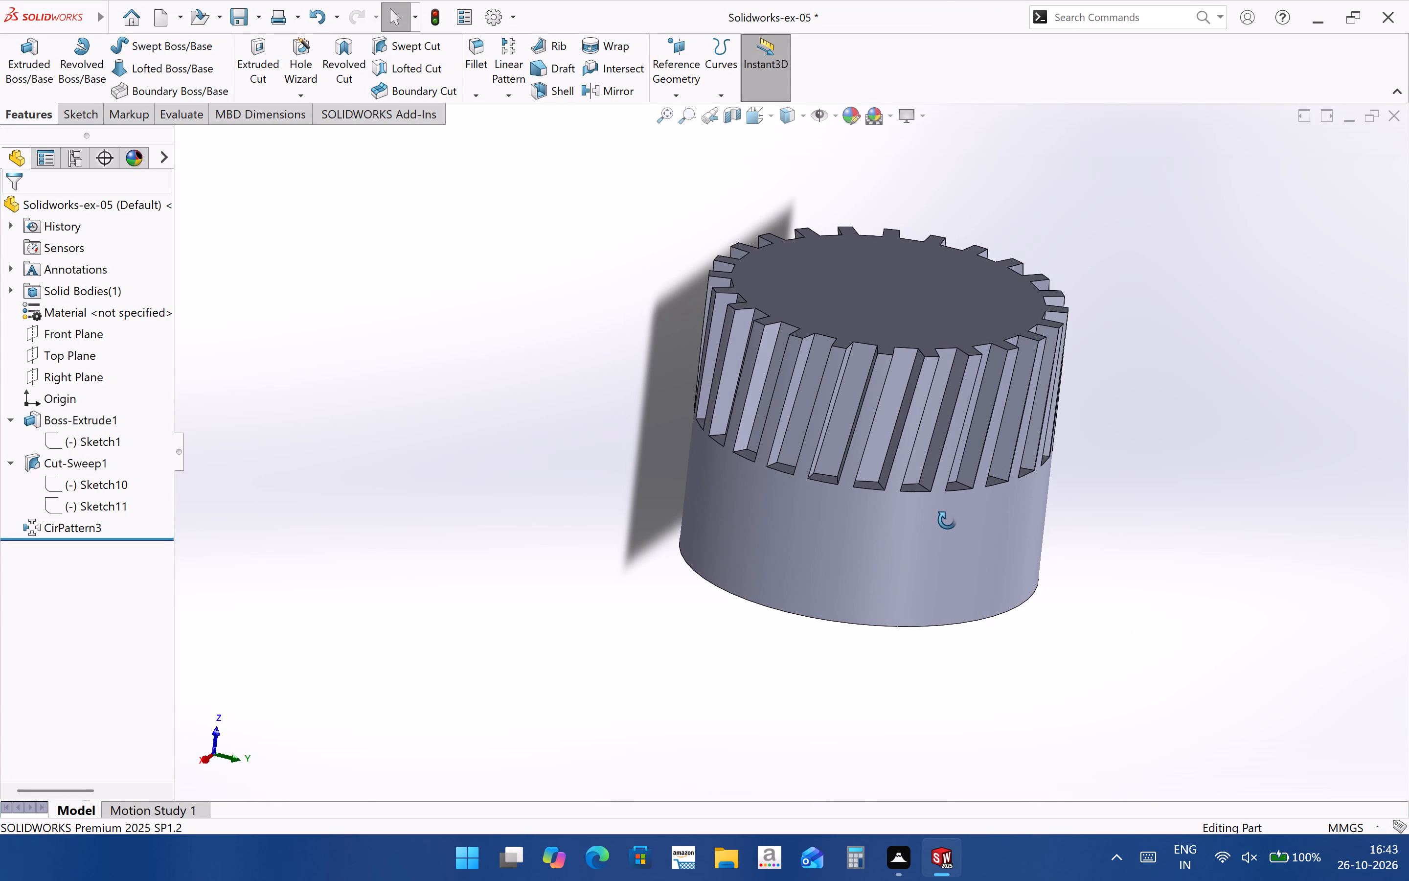
middle_drag(947, 520, 929, 464)
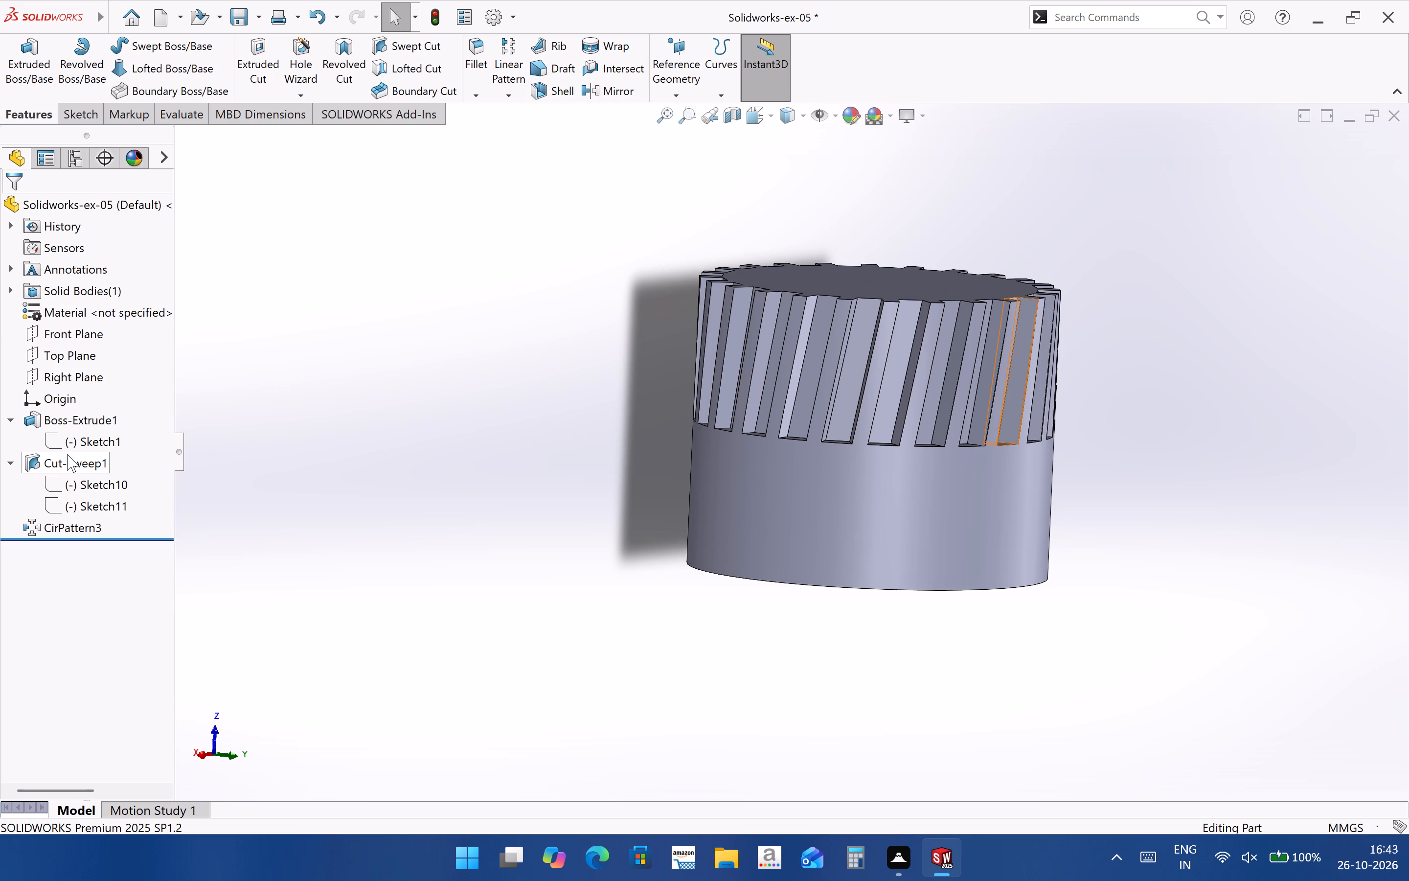
click(82, 503)
click(93, 465)
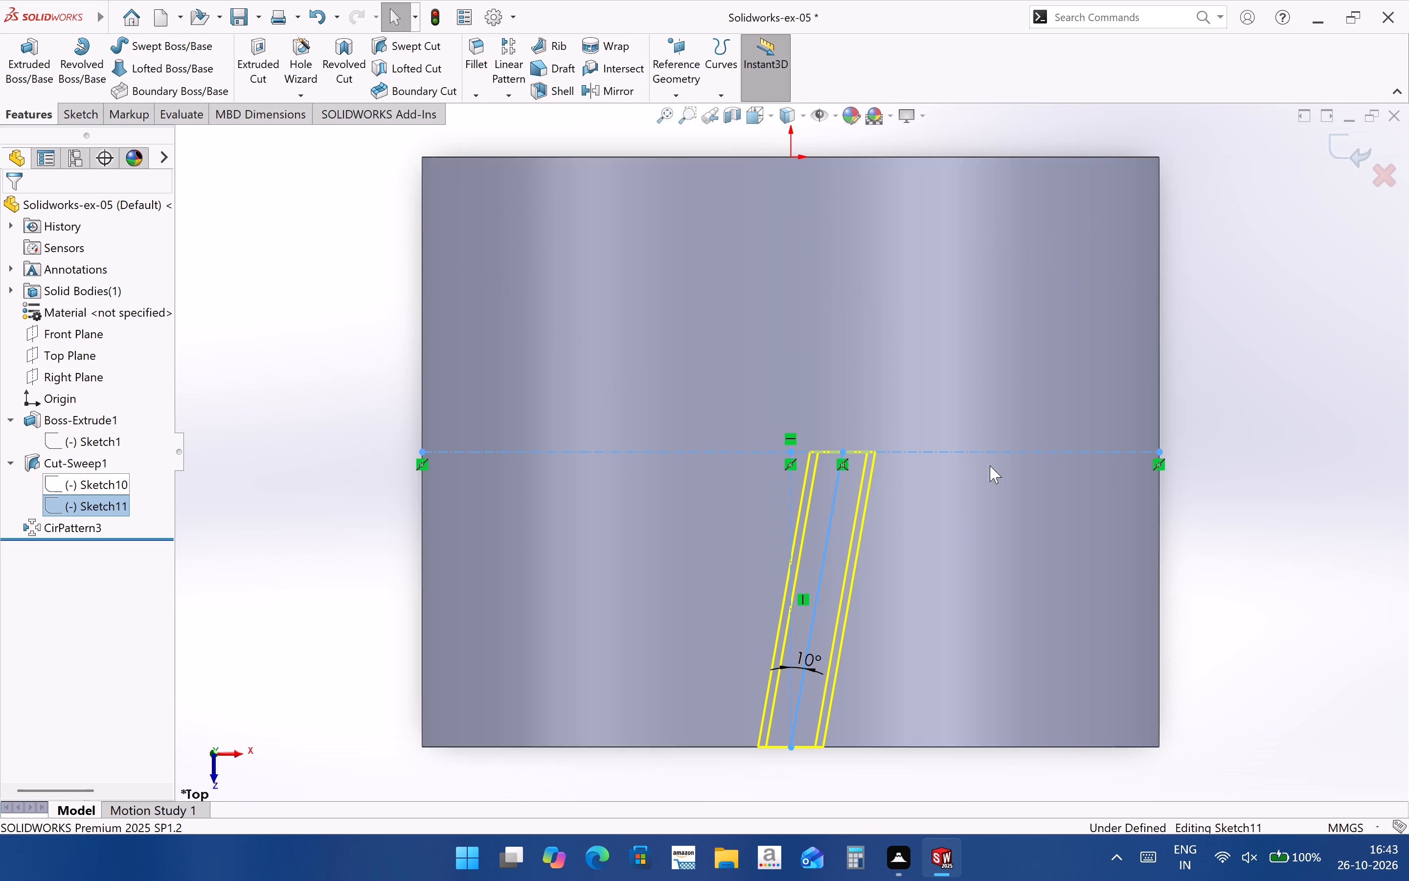
scroll(881, 574, up, 1)
scroll(810, 632, down, 4)
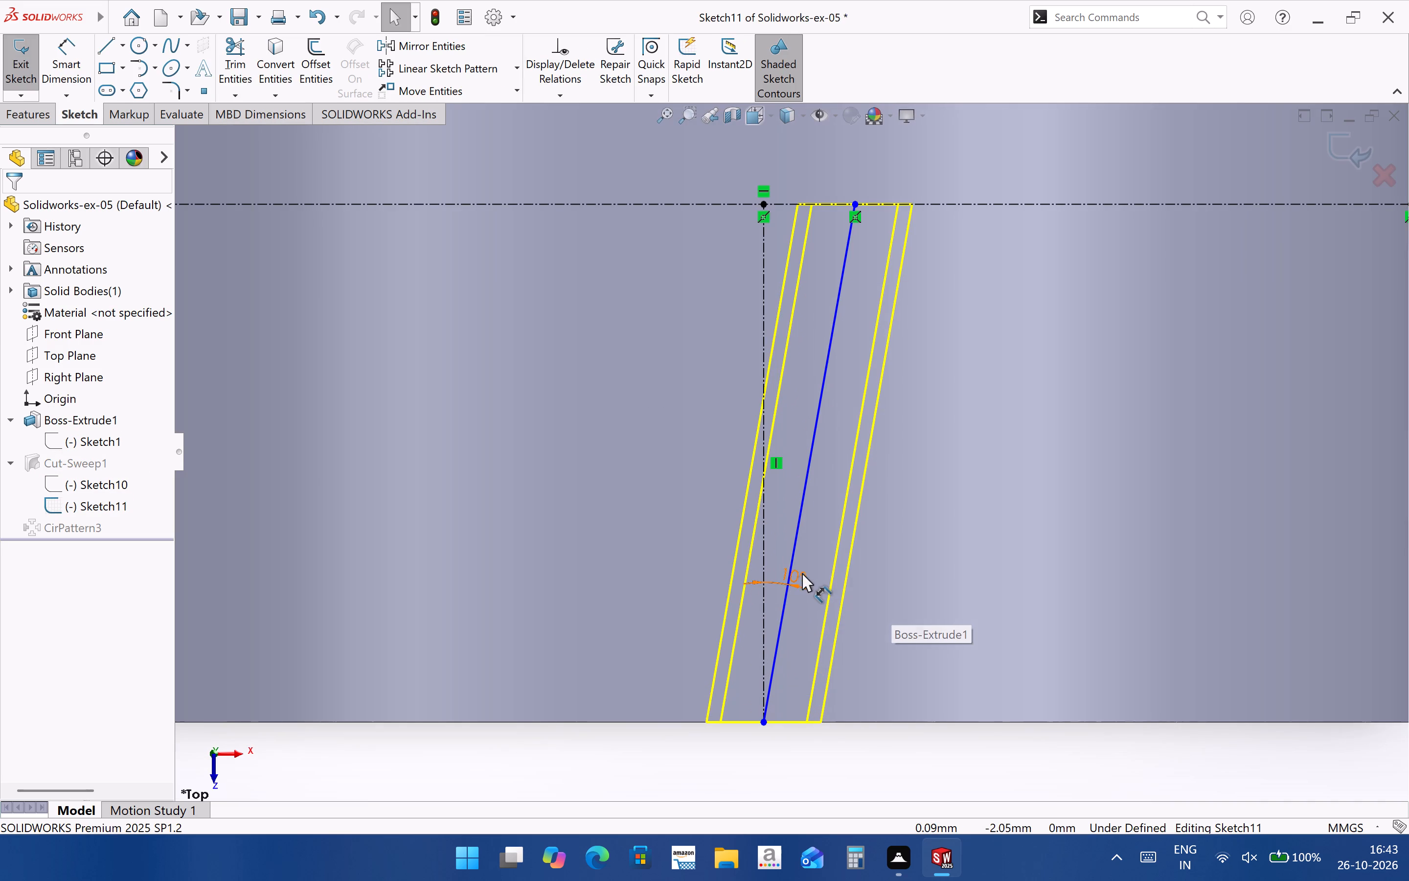
double_click(800, 574)
text(15)
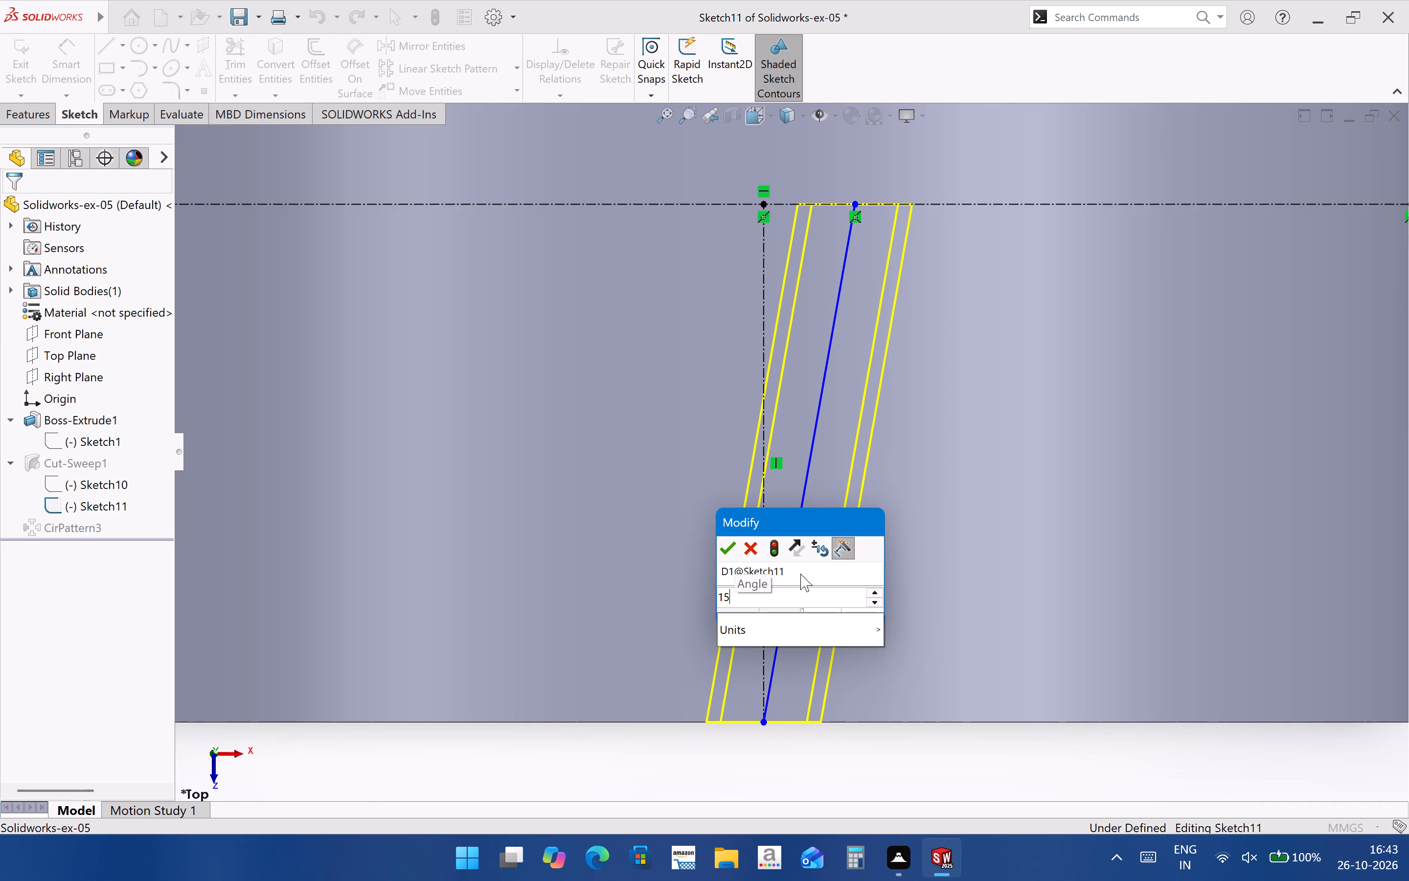
key(Return)
click(1352, 163)
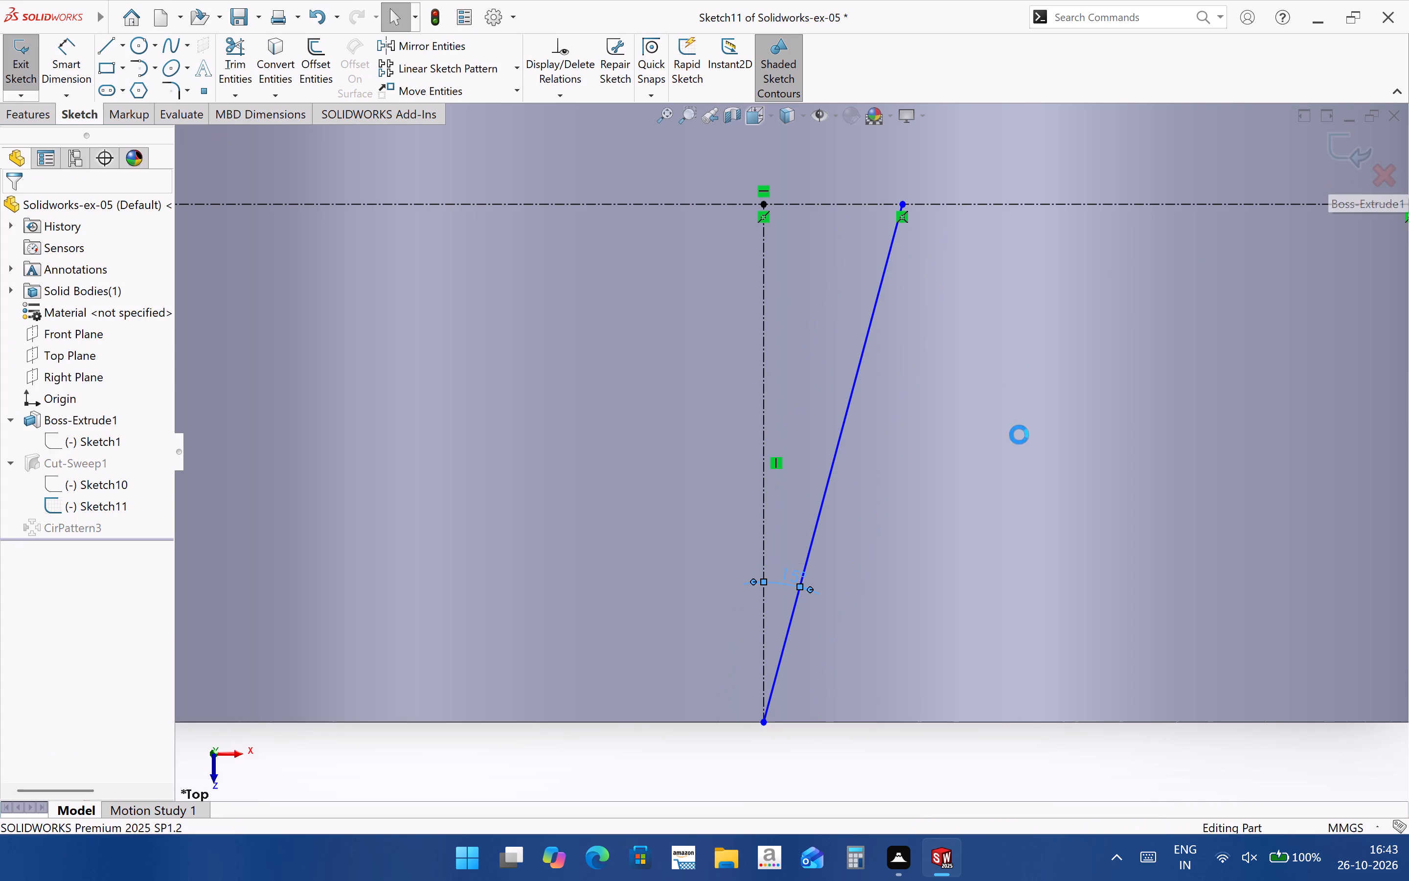
Examine the more steeply slanted notches around the cylinder from the side, the plain end and the notched end face.
scroll(885, 528, up, 7)
middle_drag(898, 525, 895, 486)
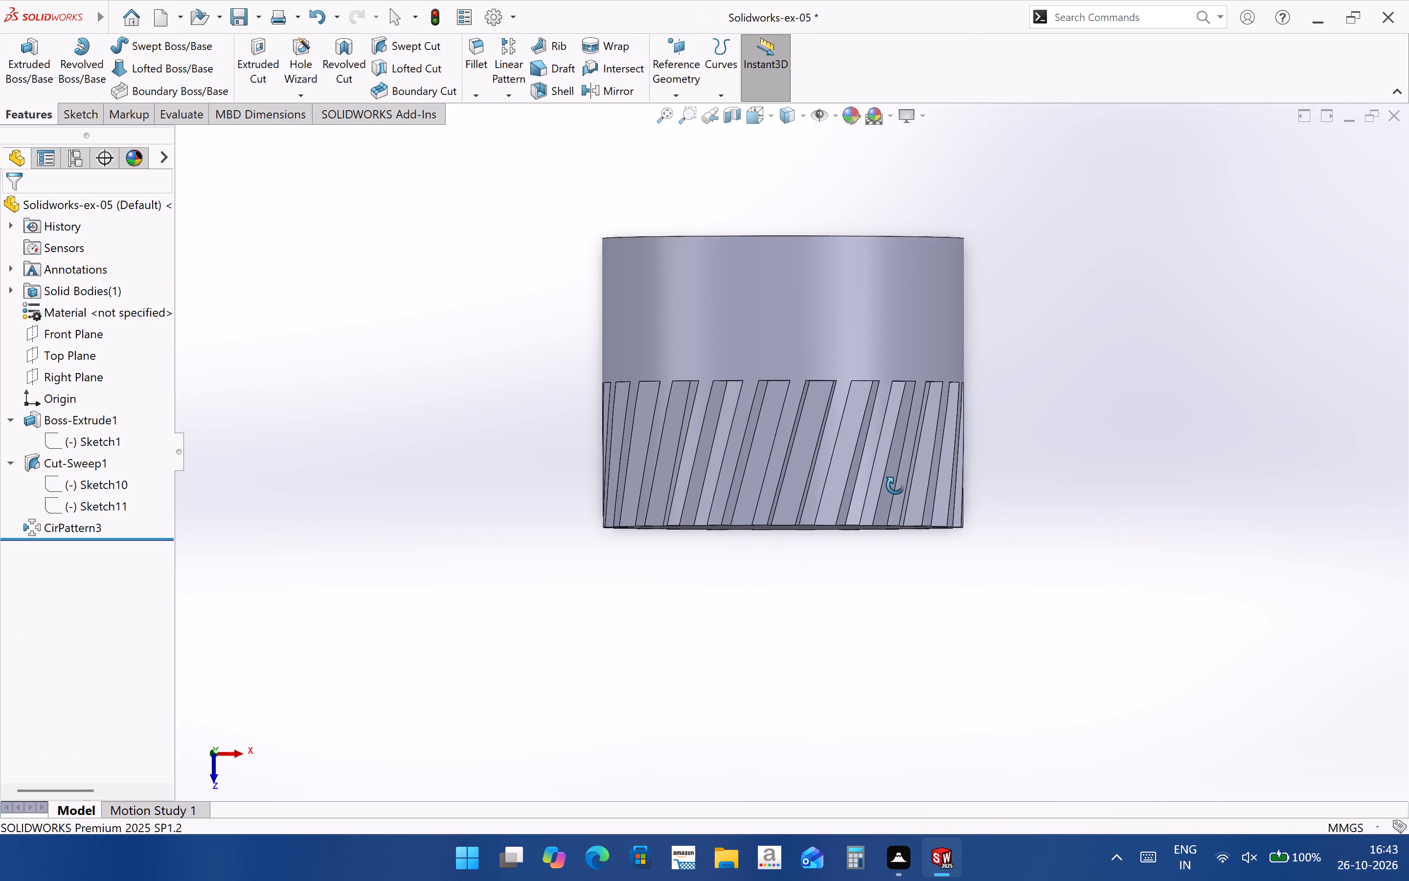
middle_drag(895, 486, 858, 261)
middle_drag(700, 260, 606, 397)
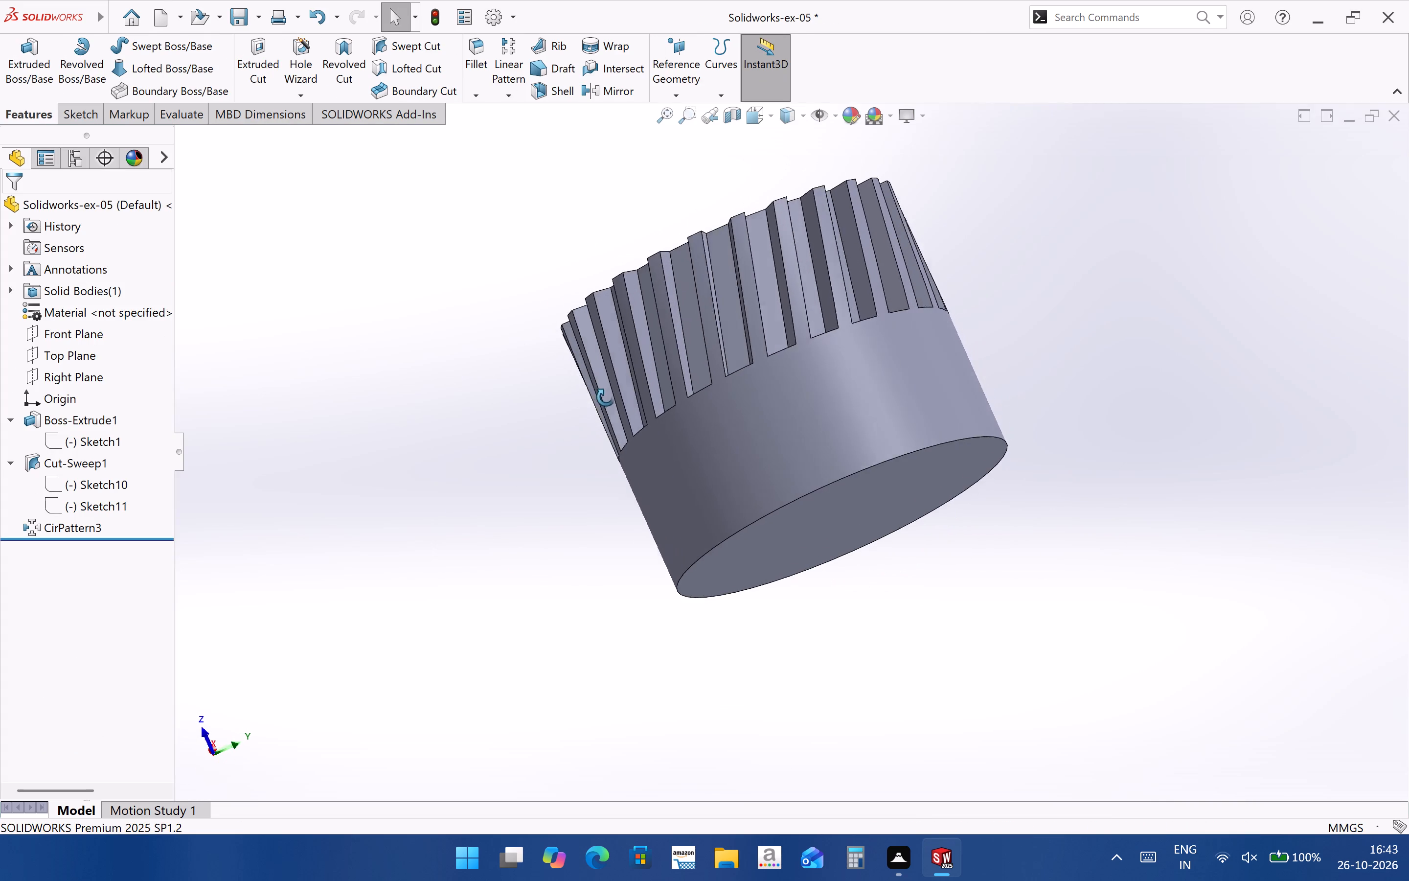
middle_drag(606, 397, 528, 431)
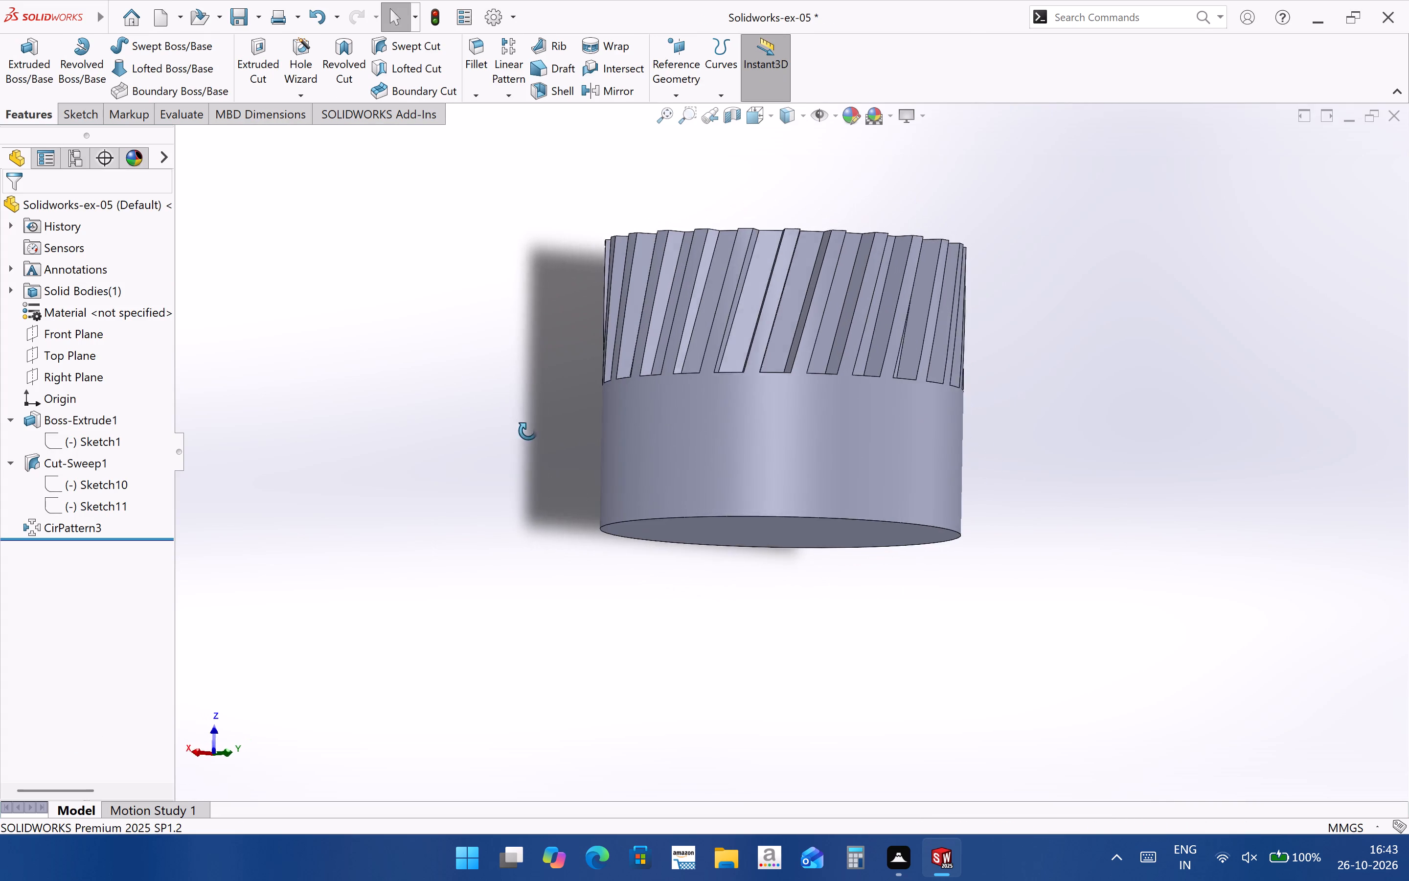
middle_drag(528, 431, 552, 439)
scroll(997, 607, up, 2)
middle_drag(997, 606, 996, 658)
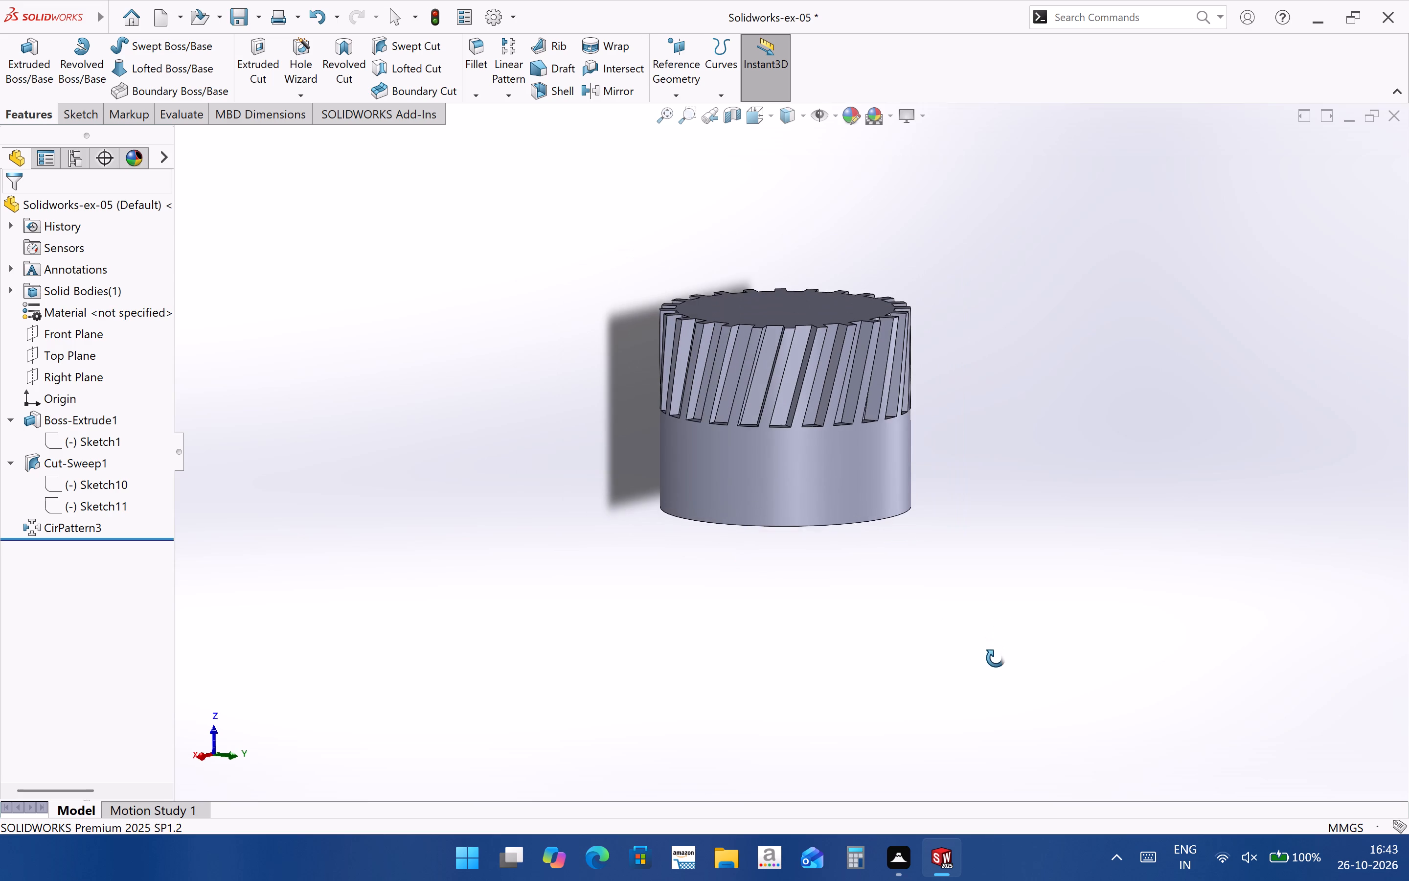
middle_drag(996, 658, 1000, 673)
middle_drag(870, 407, 892, 542)
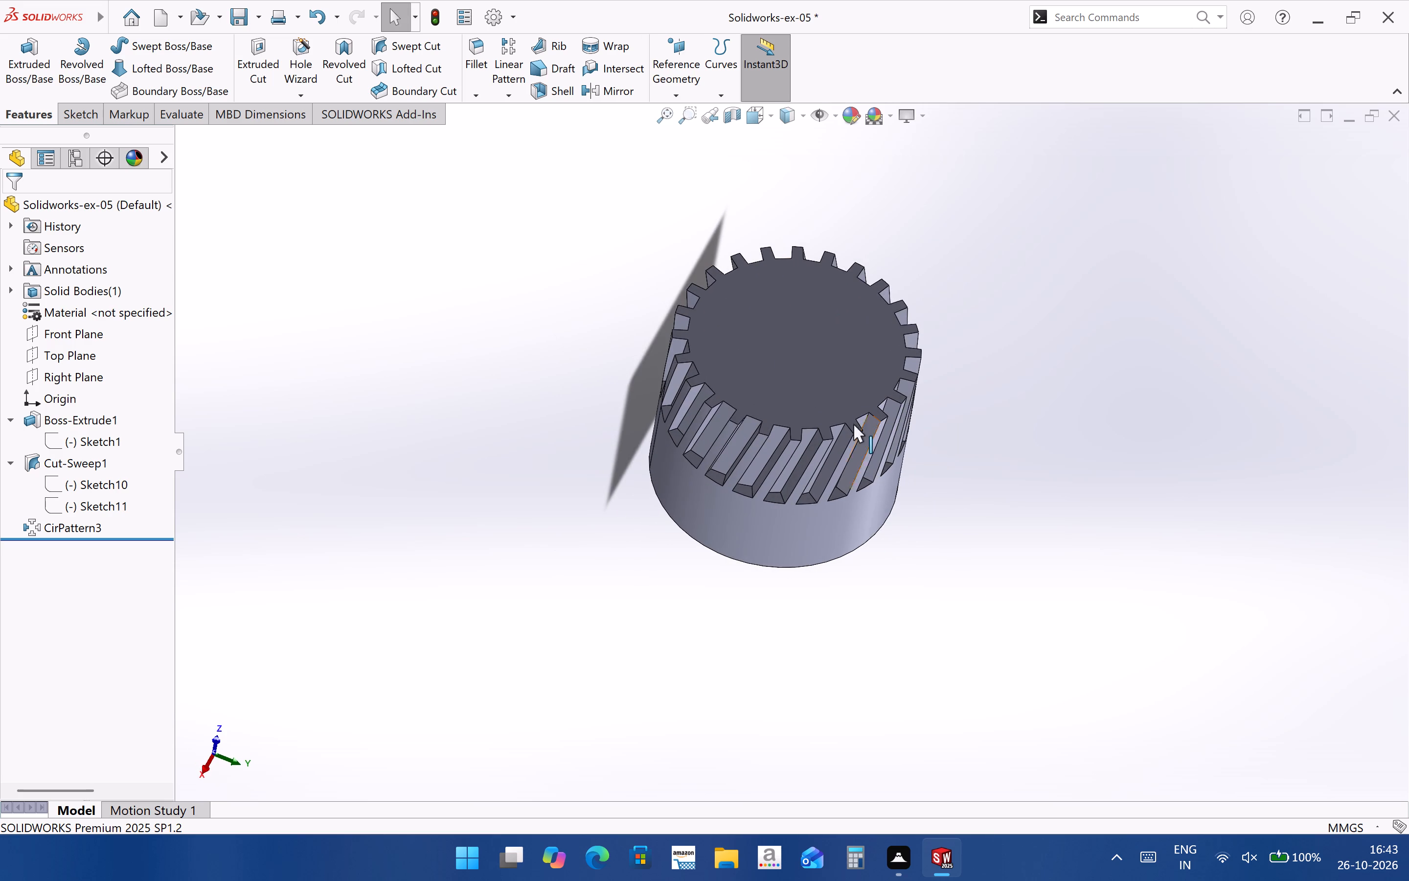
scroll(823, 359, down, 2)
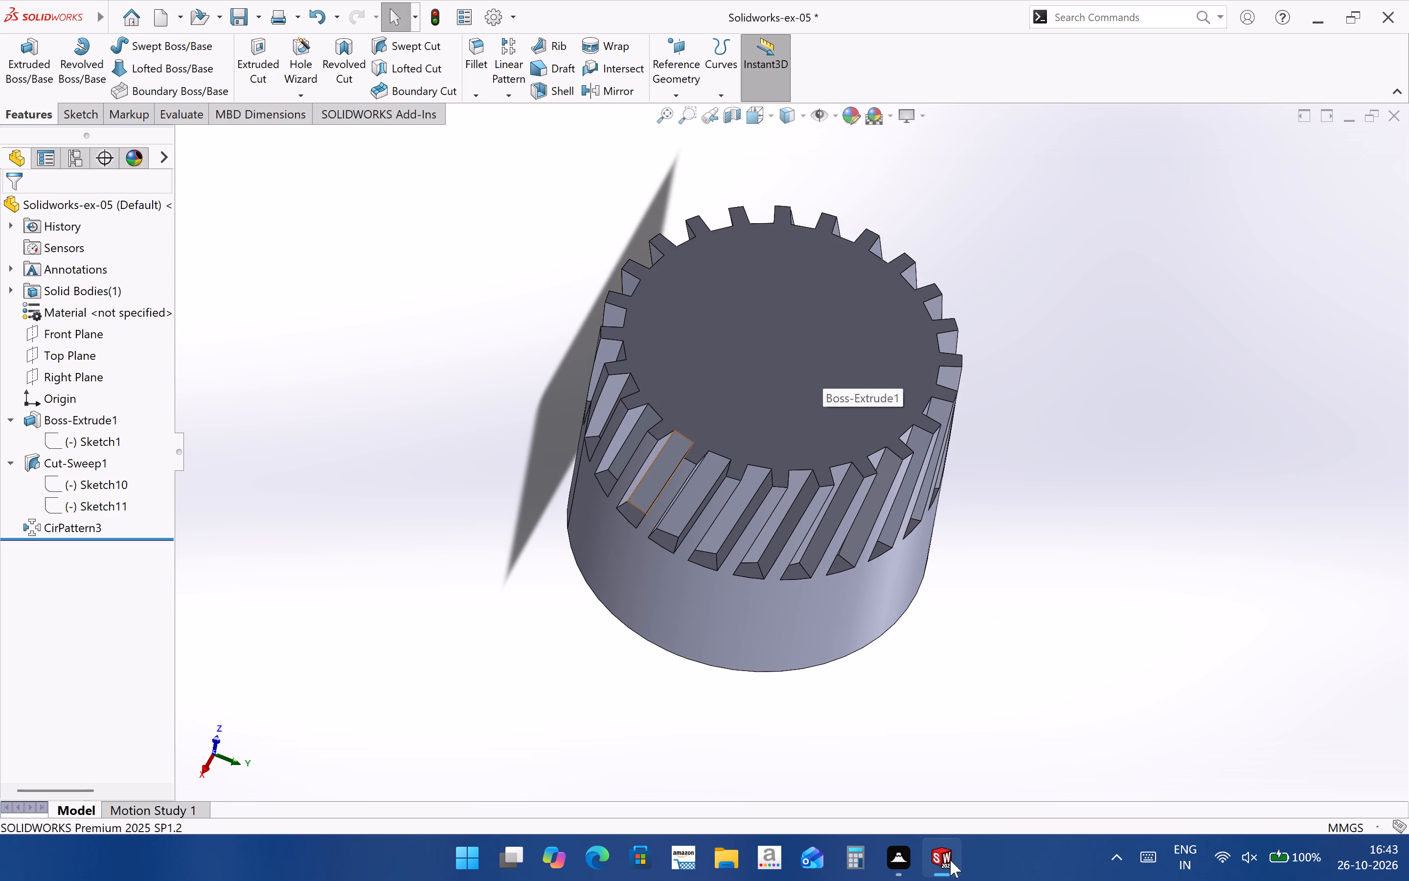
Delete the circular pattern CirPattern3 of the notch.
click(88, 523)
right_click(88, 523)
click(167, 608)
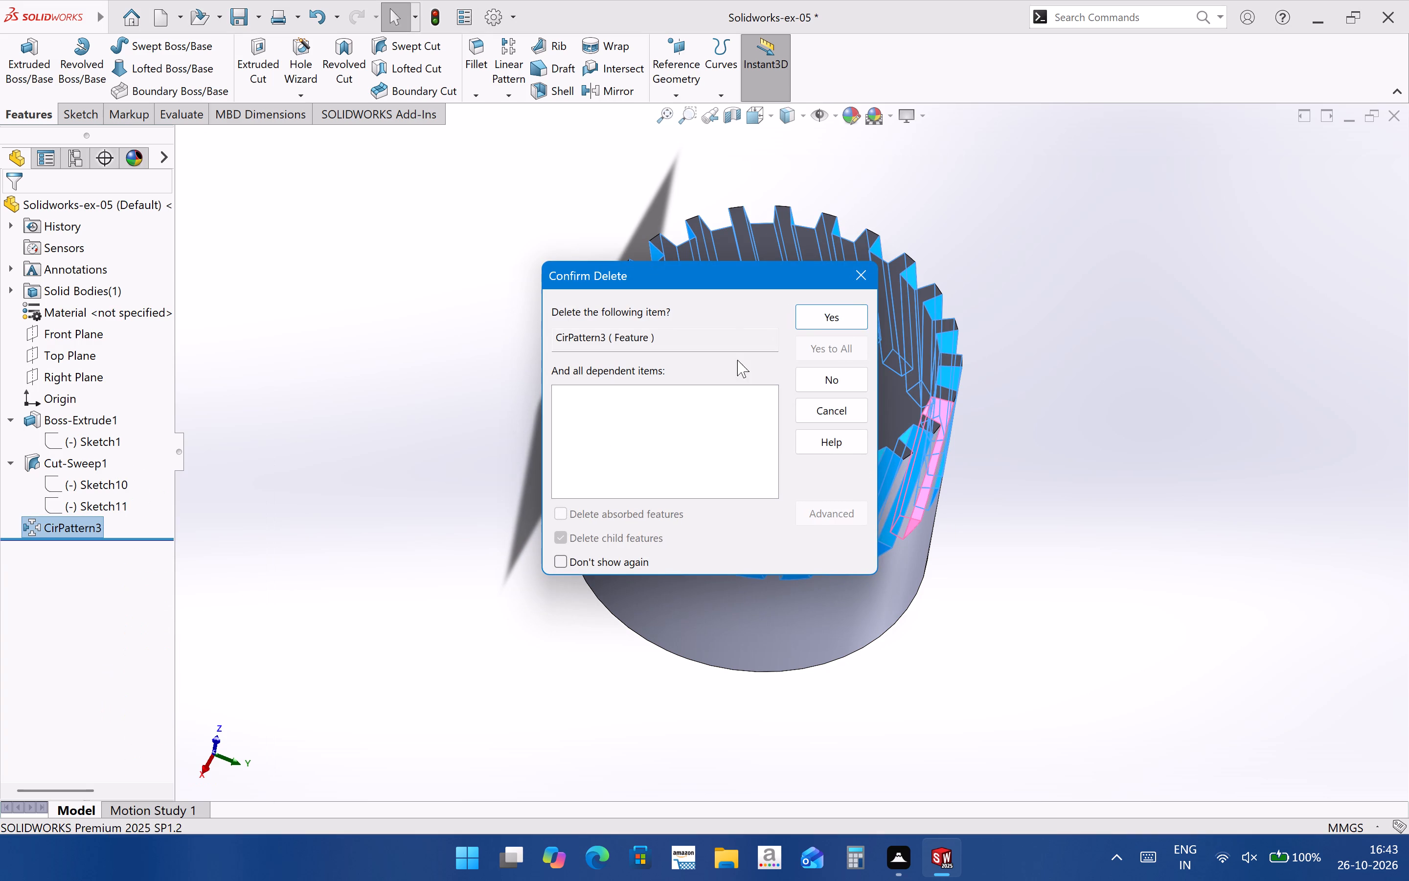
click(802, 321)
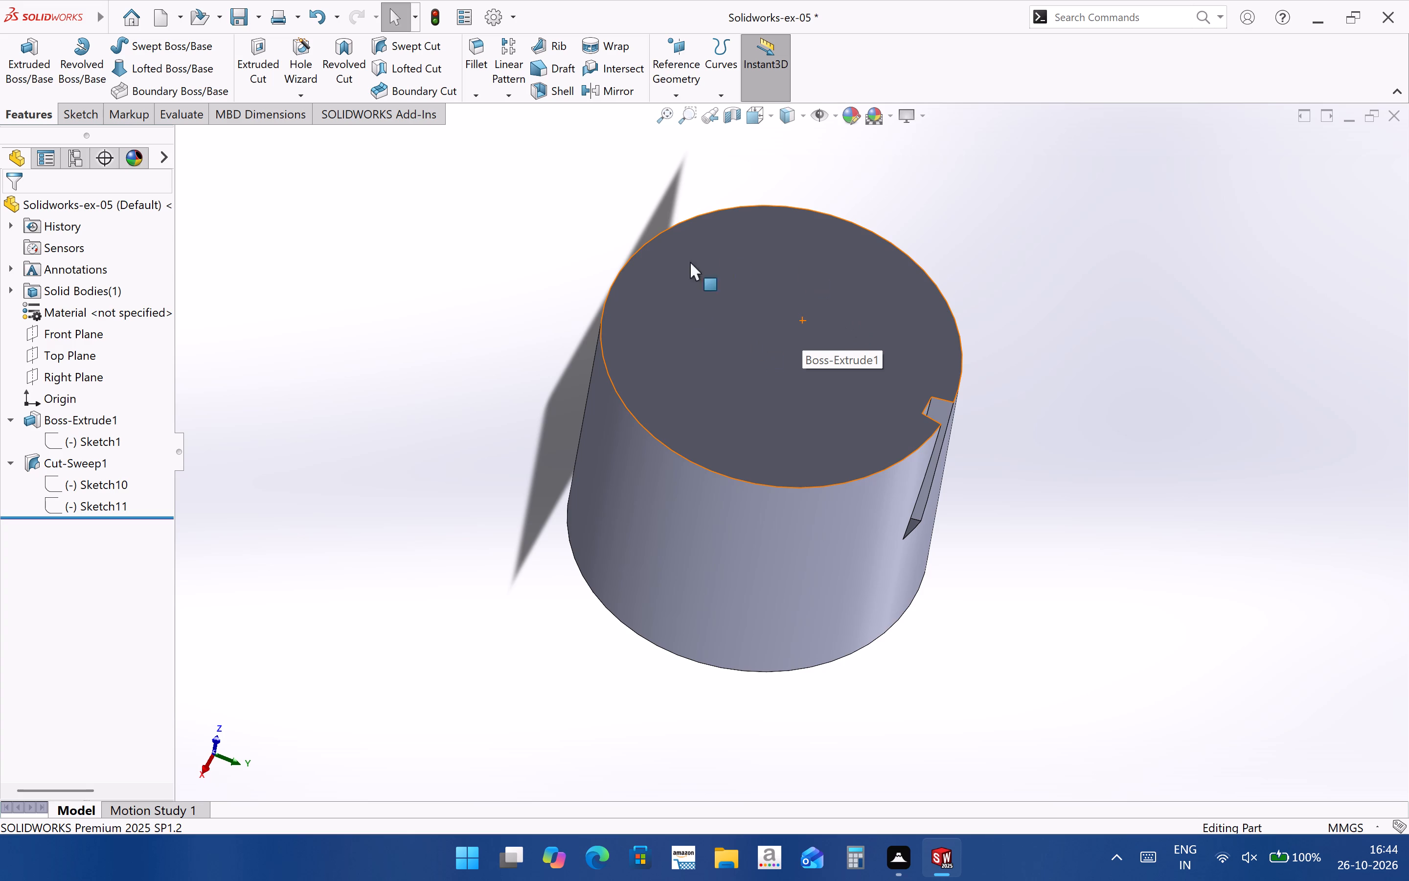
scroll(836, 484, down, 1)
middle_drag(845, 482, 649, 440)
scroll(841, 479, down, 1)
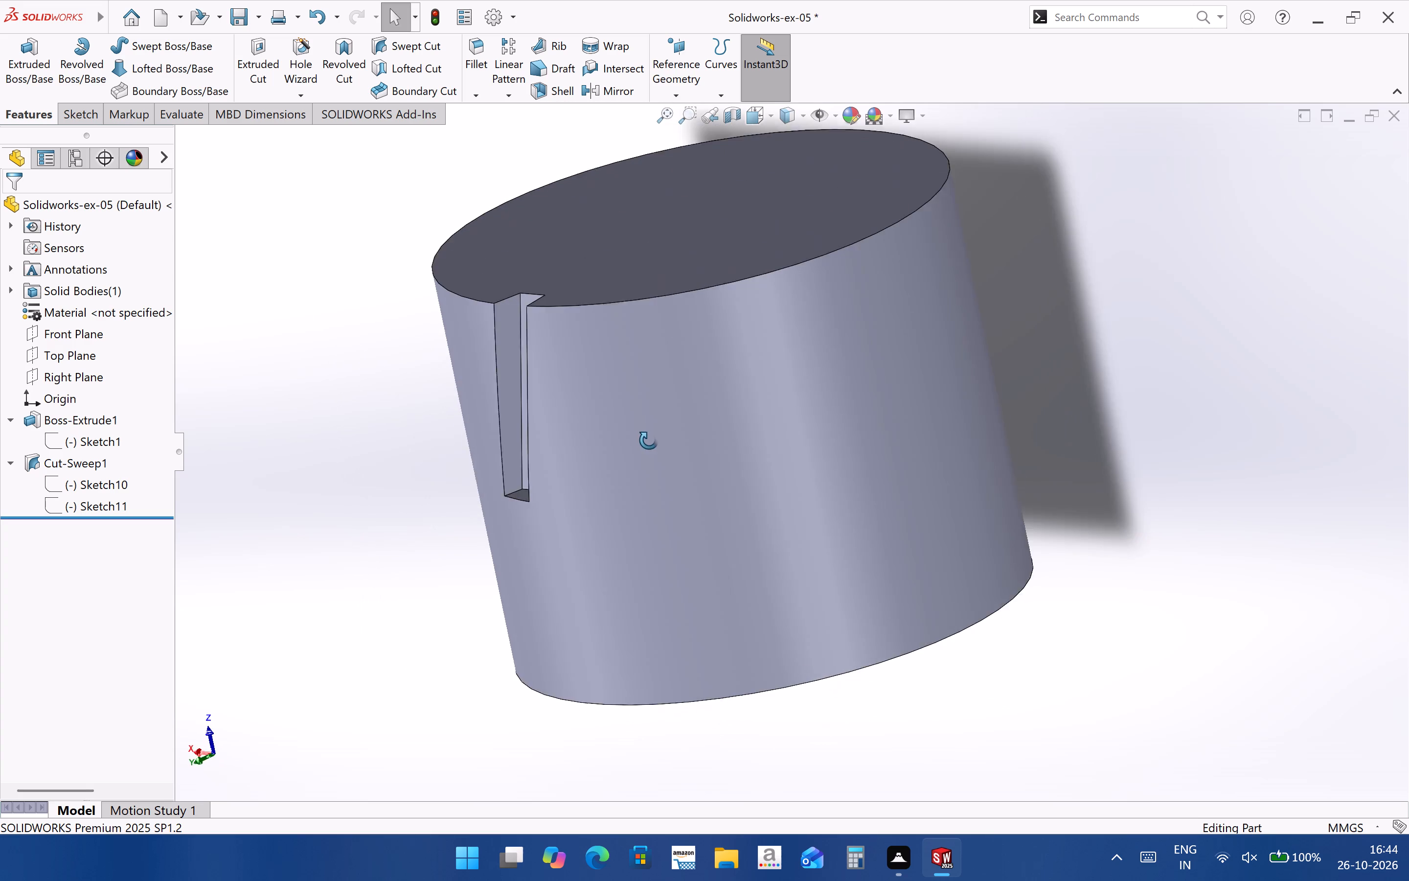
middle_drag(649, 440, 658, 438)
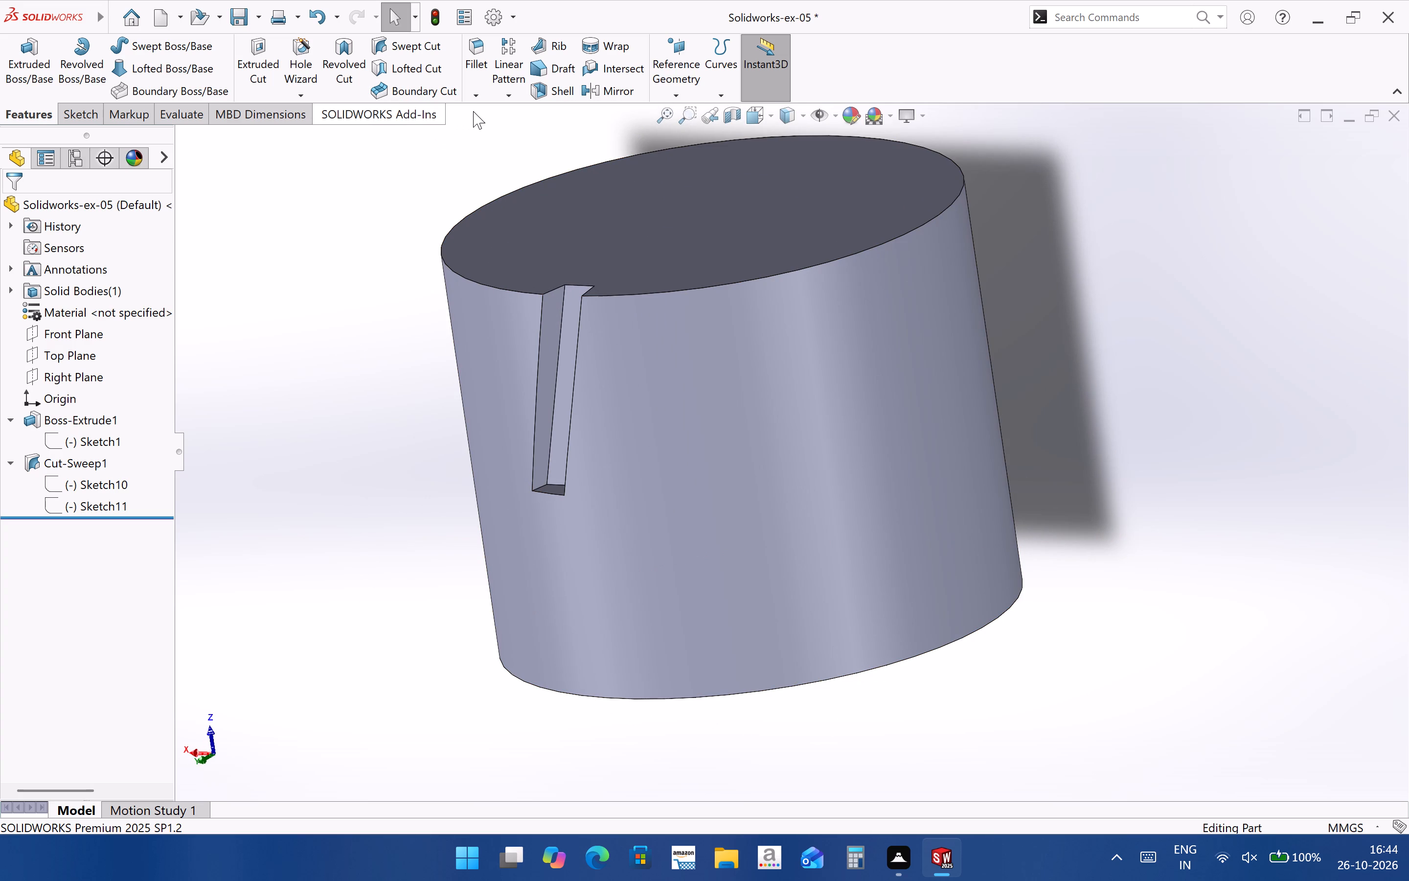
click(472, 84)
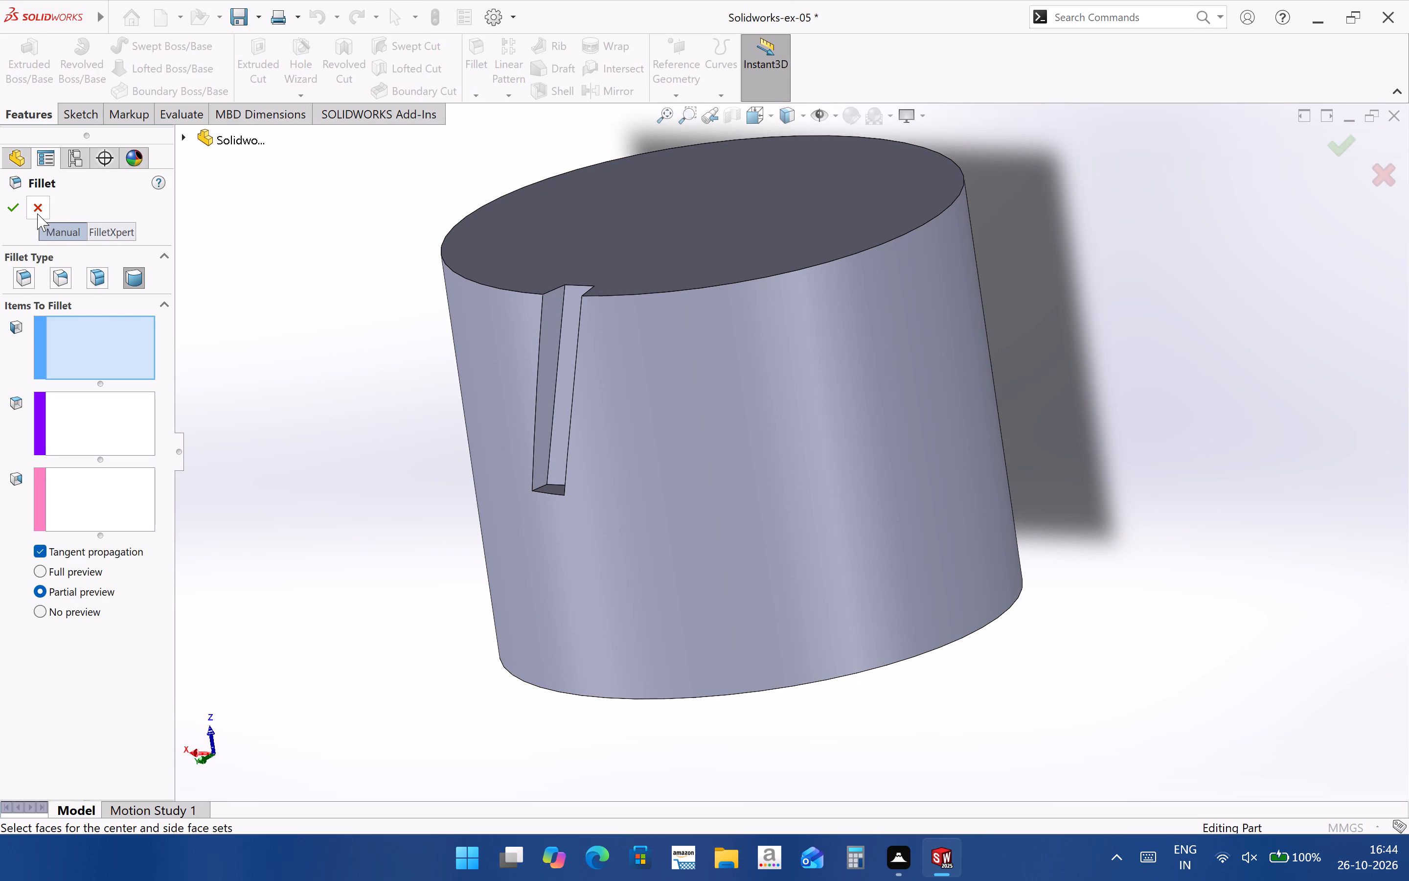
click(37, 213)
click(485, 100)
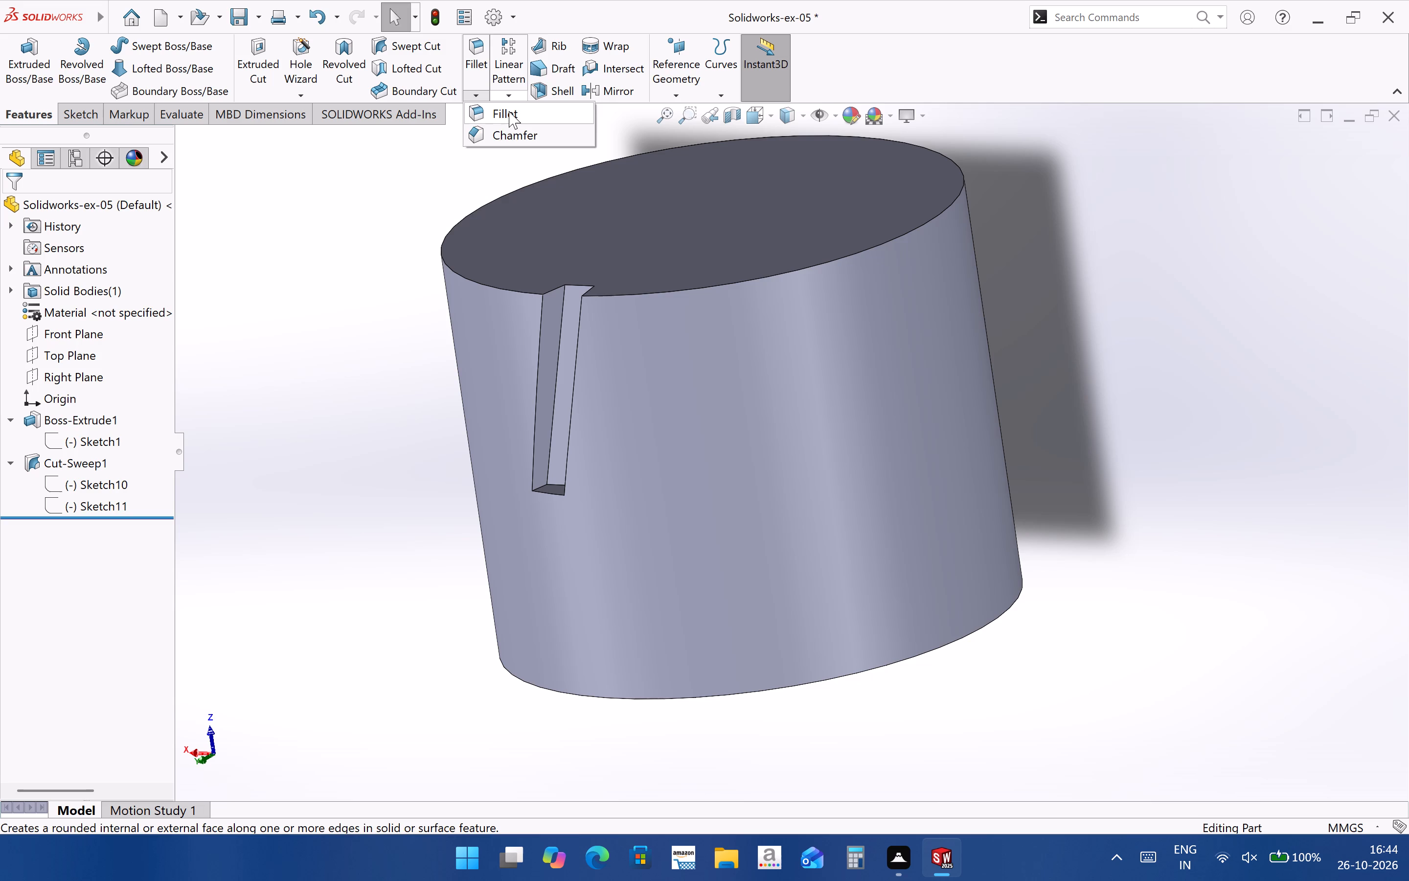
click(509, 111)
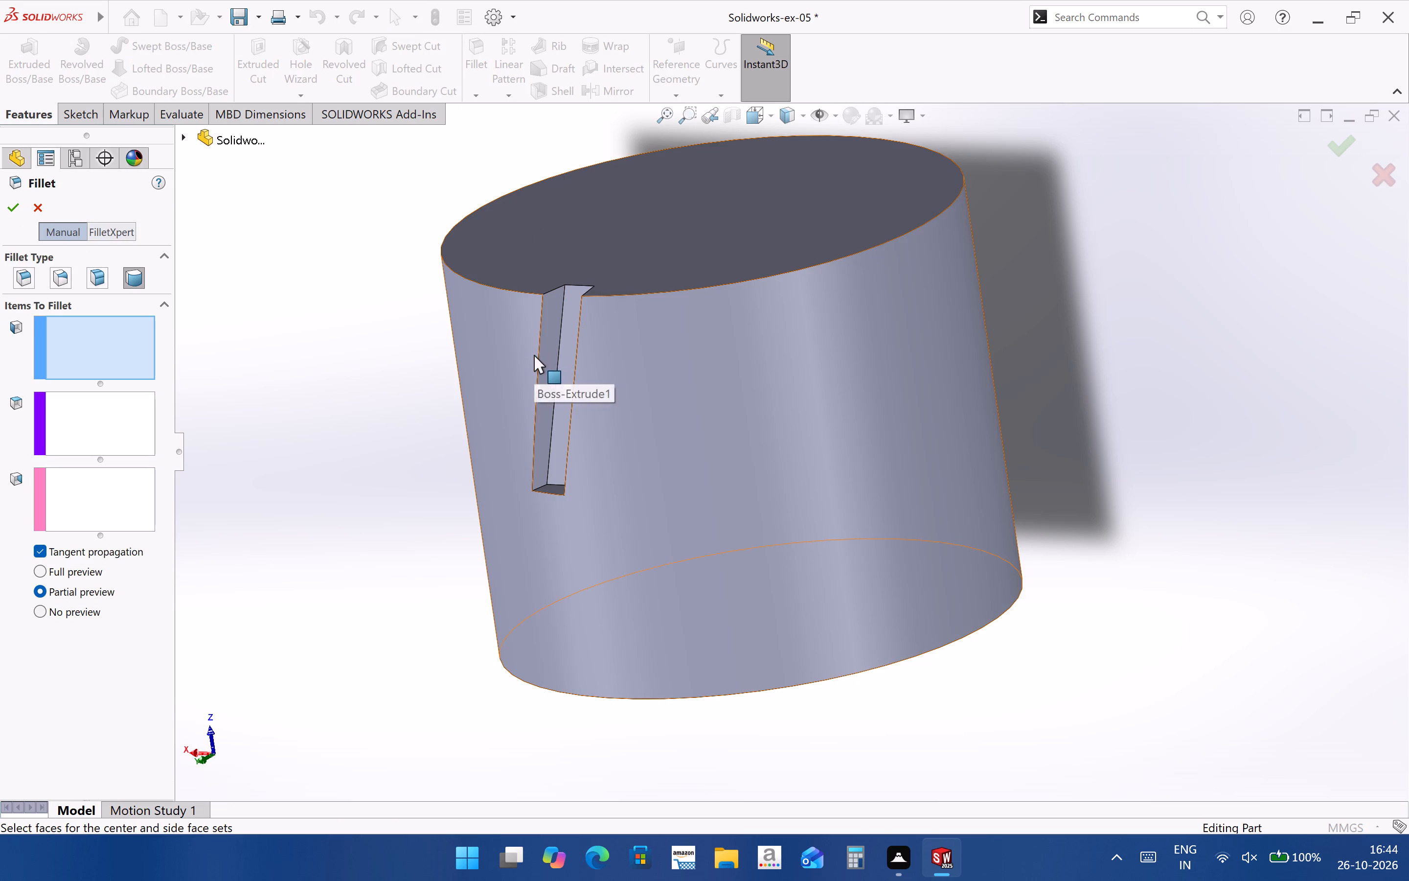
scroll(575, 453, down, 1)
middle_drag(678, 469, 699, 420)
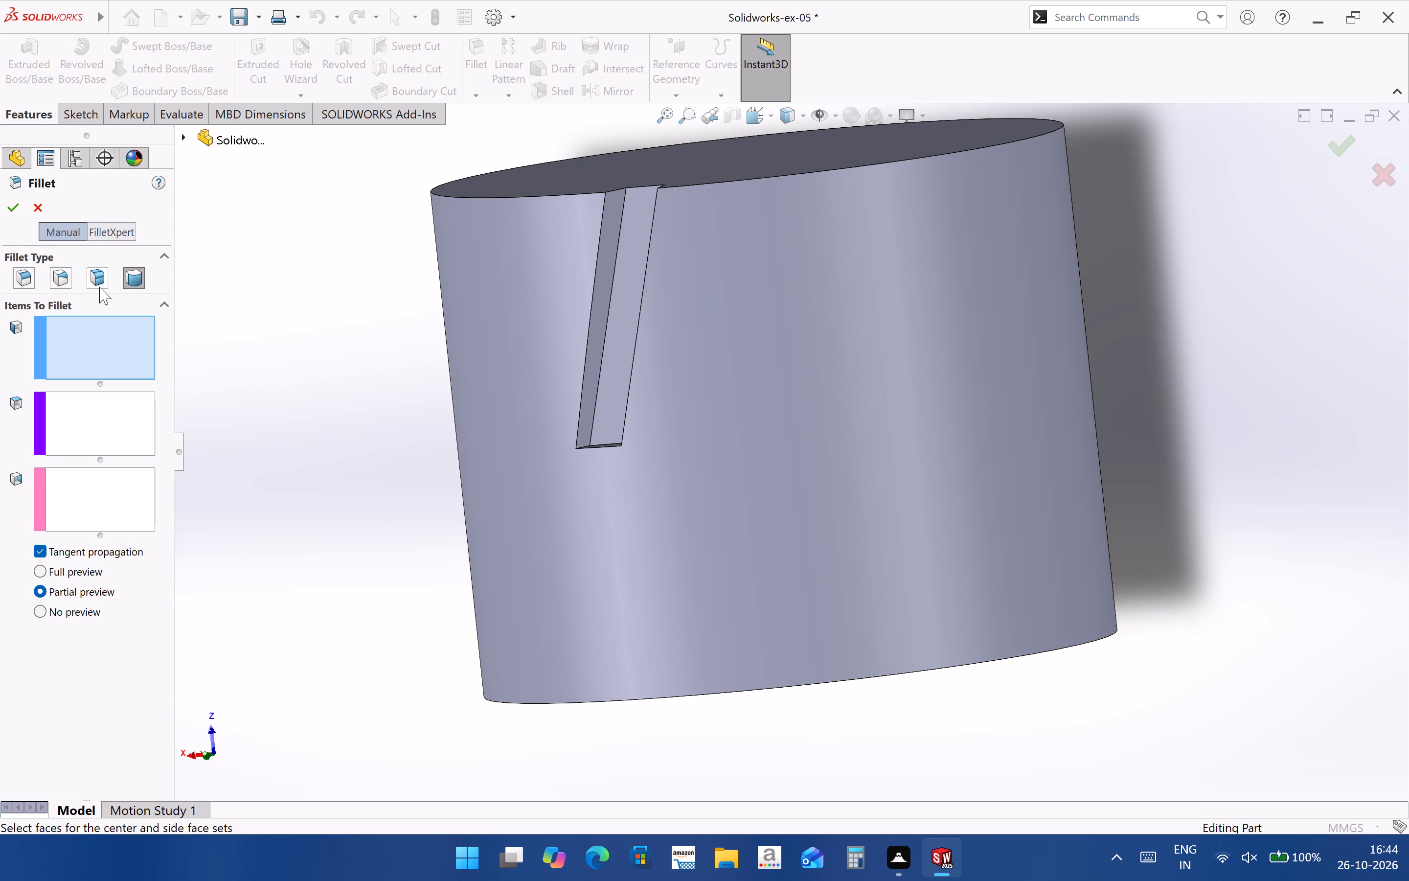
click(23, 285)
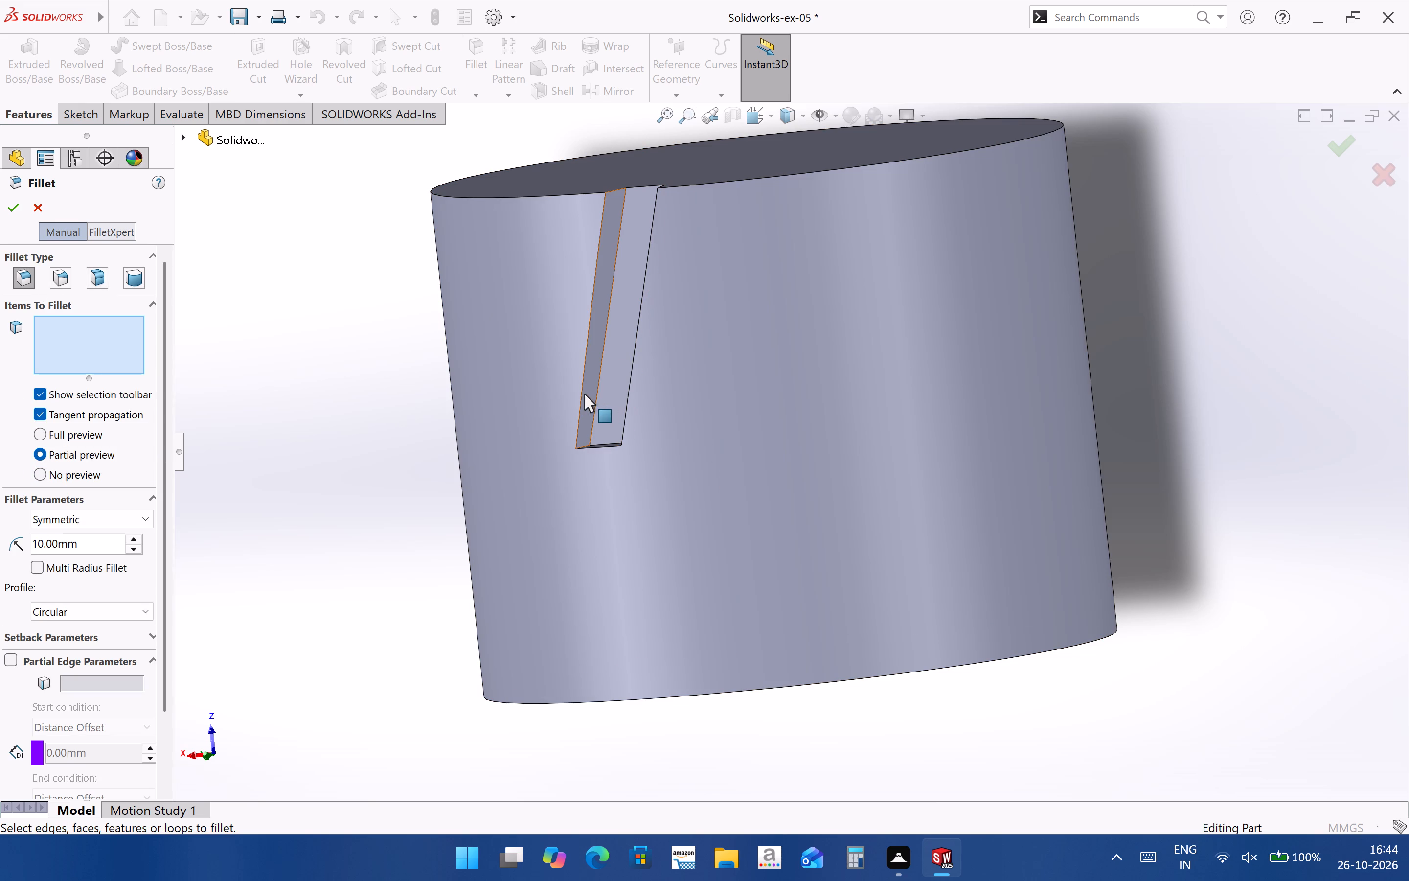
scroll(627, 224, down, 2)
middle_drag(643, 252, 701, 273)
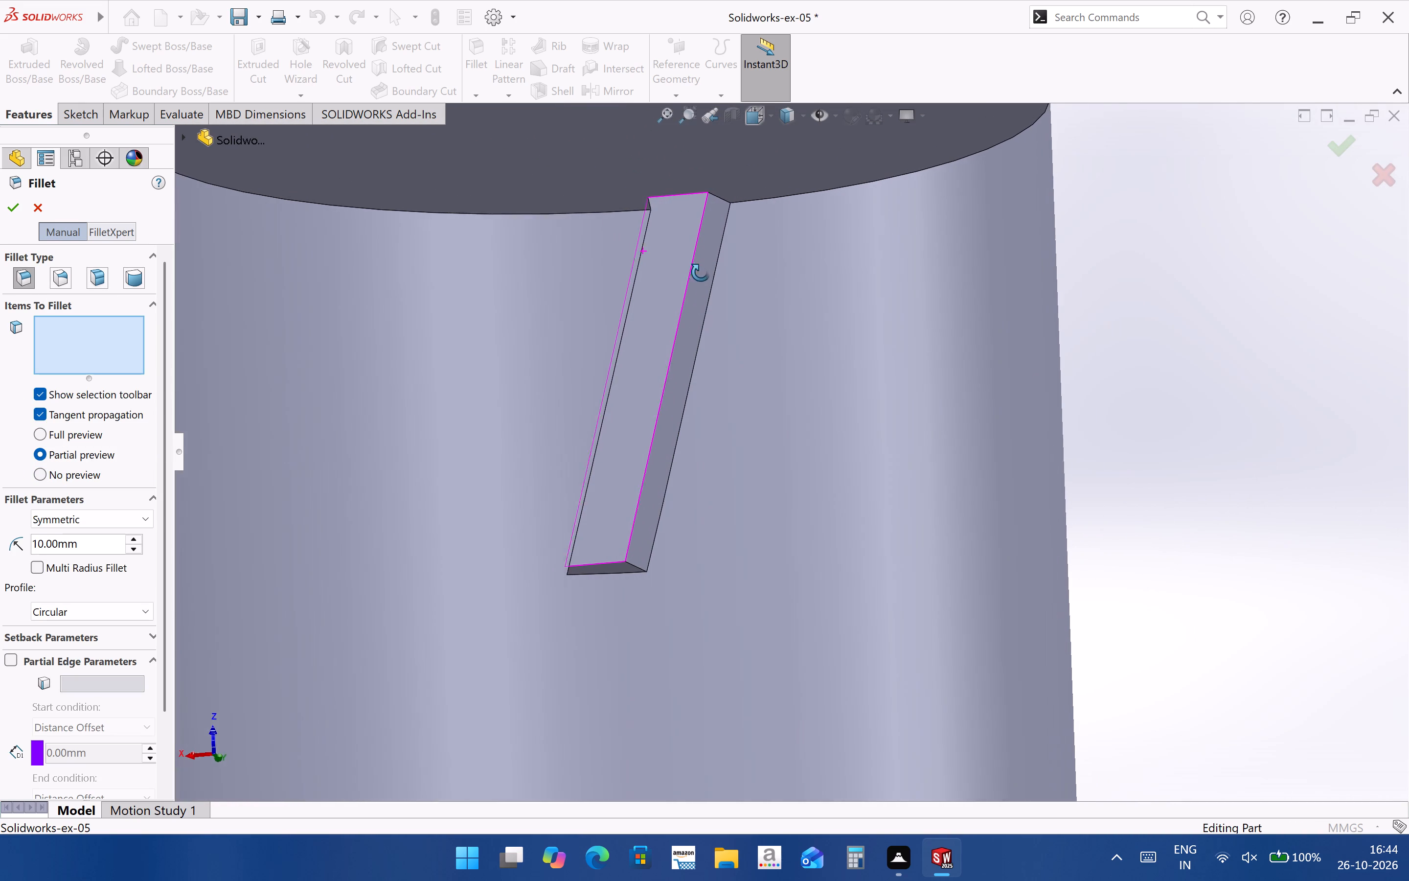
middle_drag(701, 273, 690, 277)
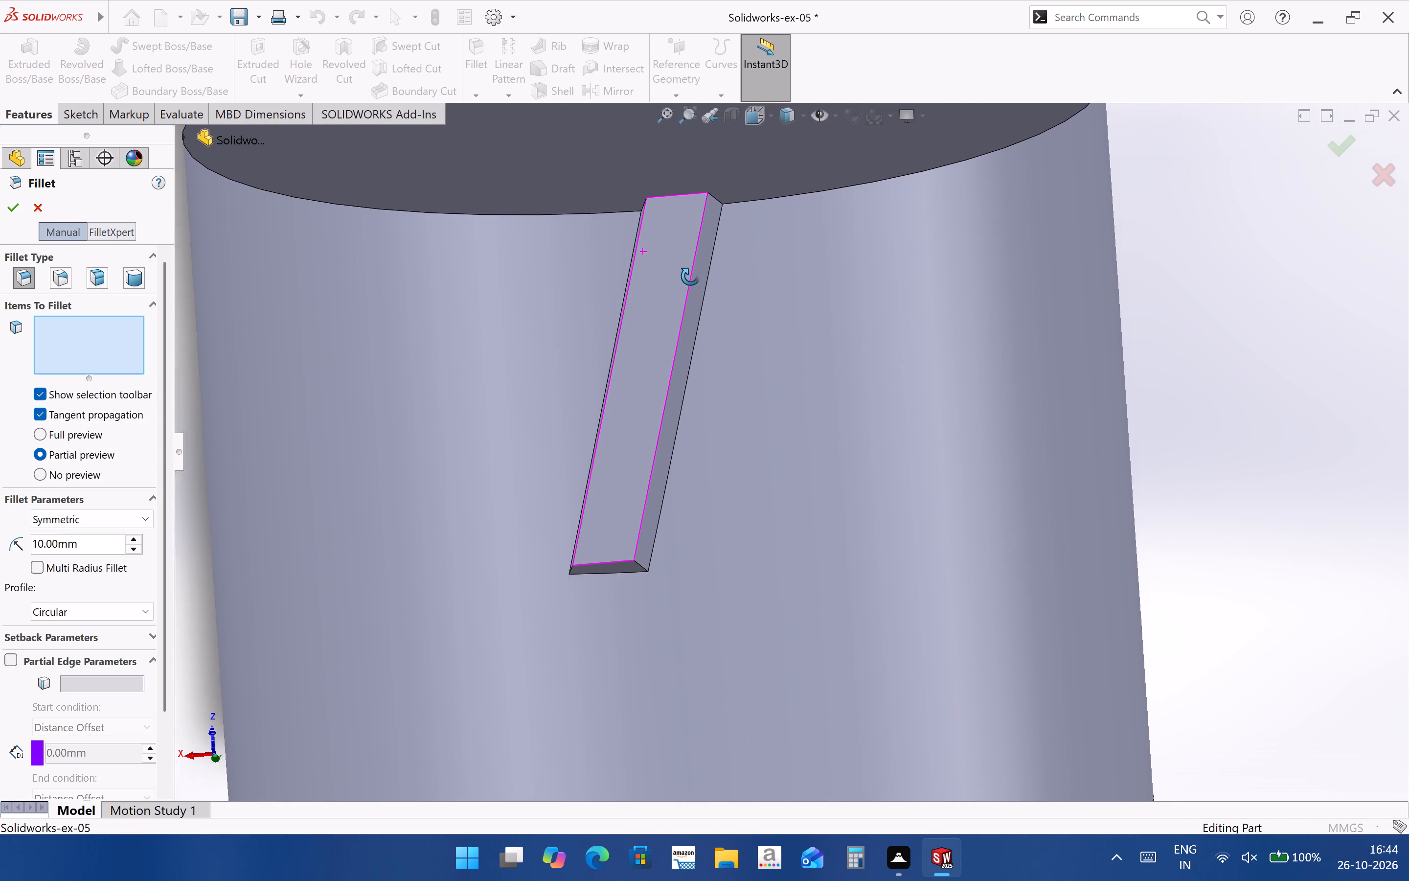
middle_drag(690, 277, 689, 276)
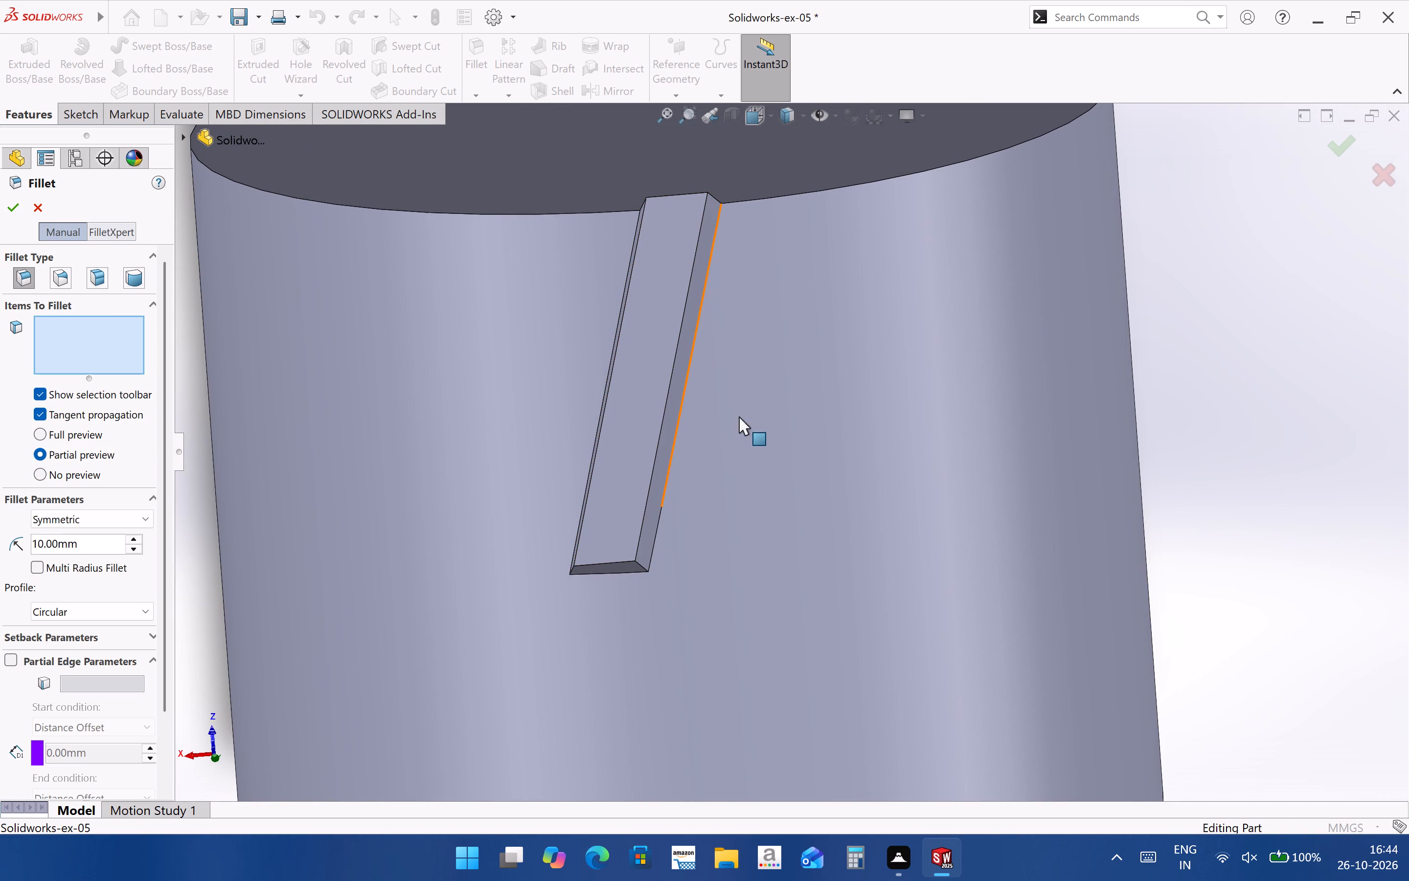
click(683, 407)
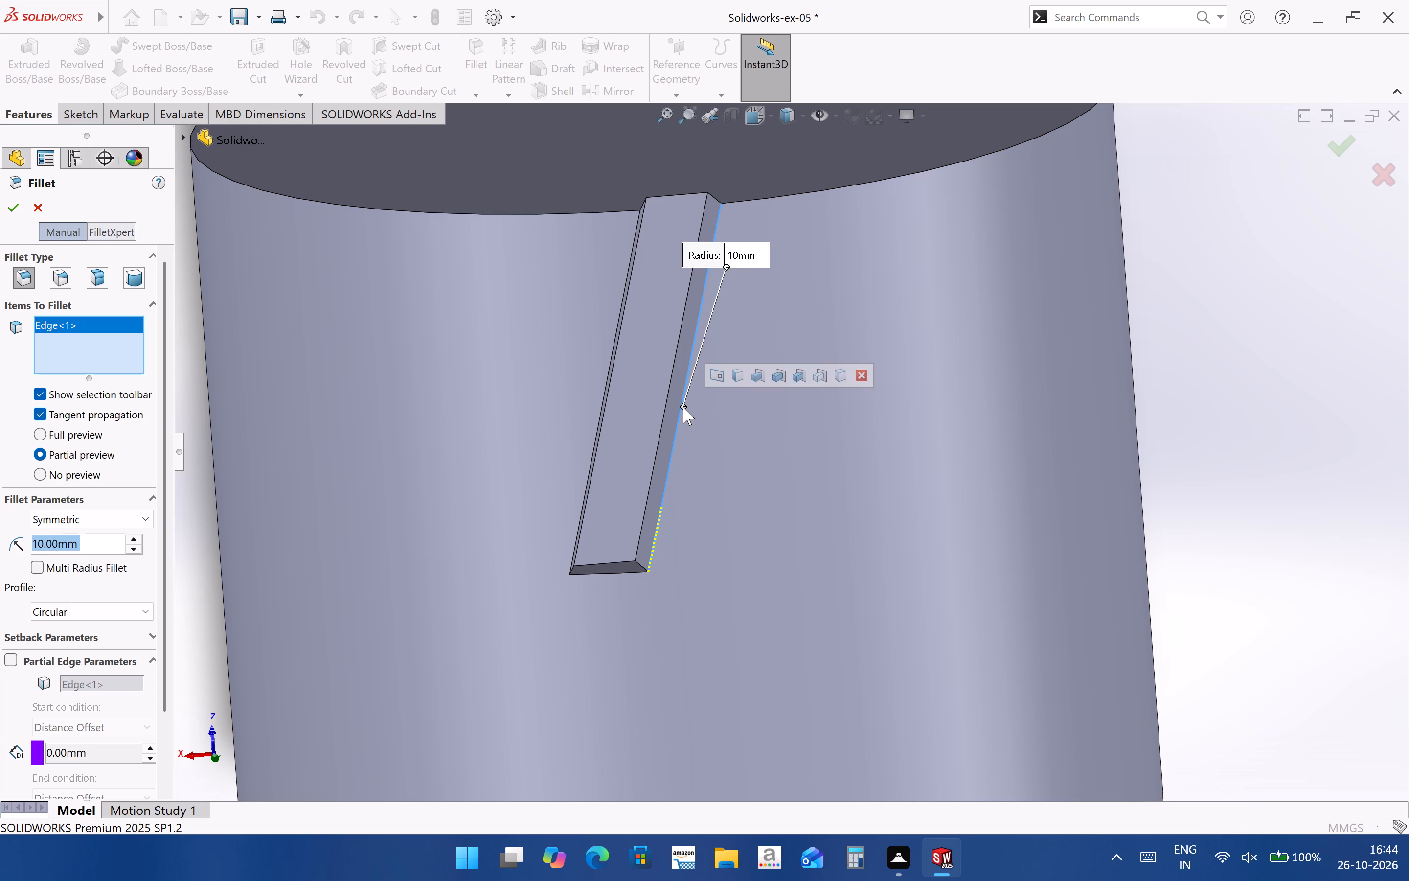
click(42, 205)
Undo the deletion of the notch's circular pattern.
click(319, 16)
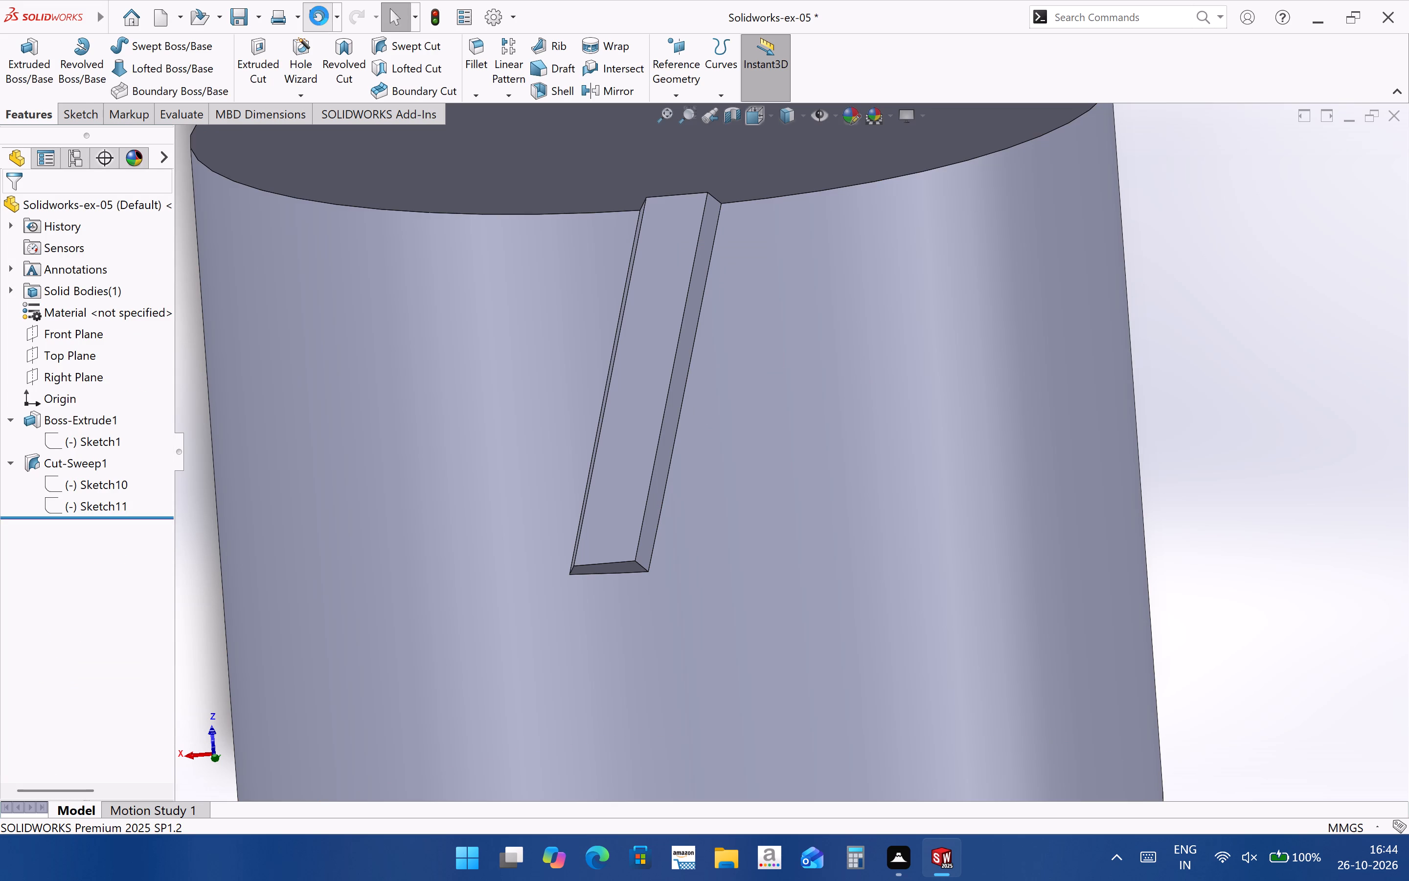
Review the spacing and instance settings of the notch's circular pattern CirPattern3.
scroll(1067, 403, up, 3)
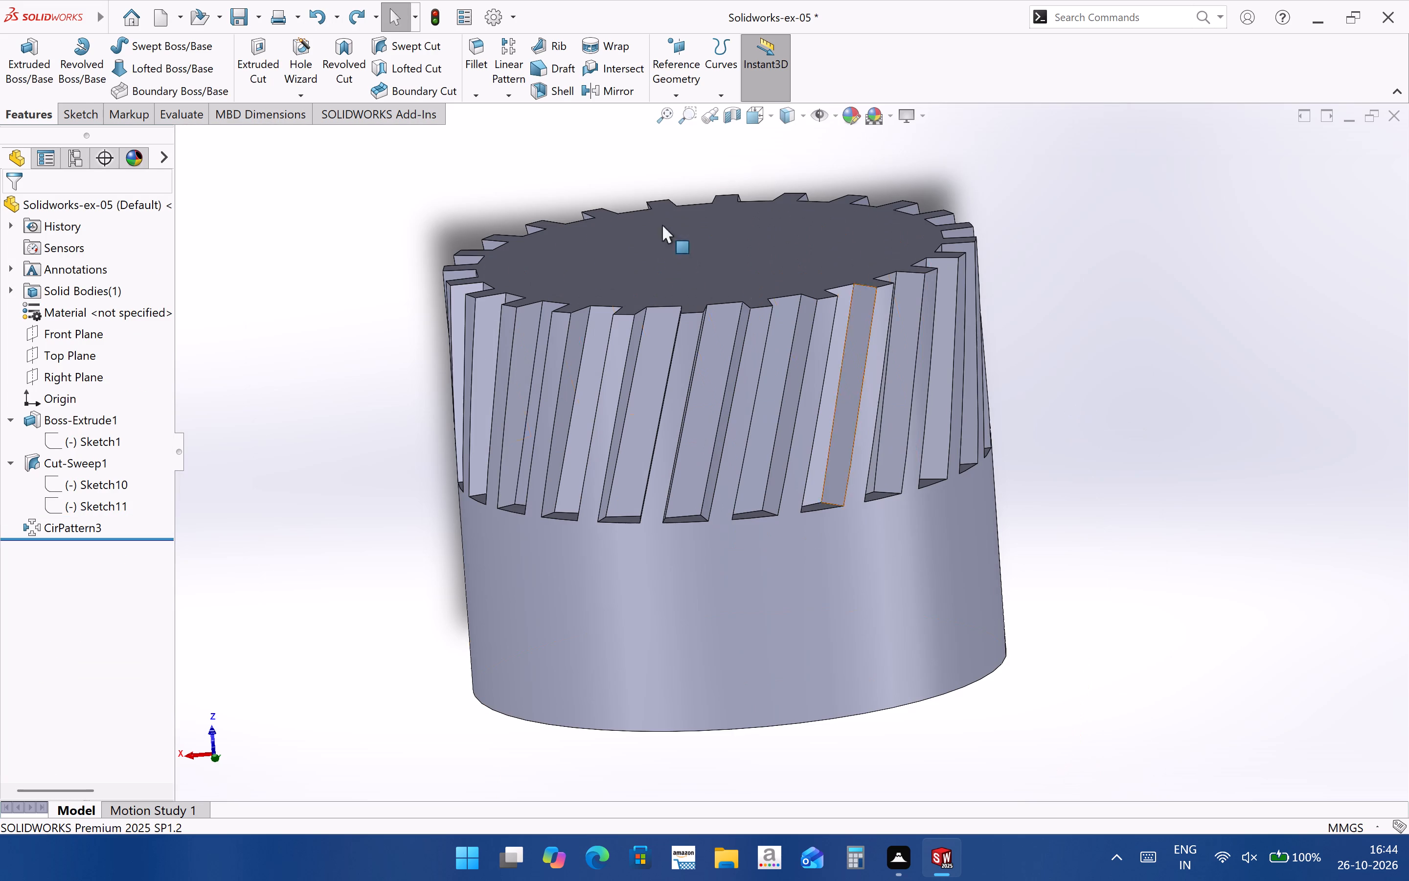
middle_drag(884, 378, 845, 520)
click(77, 525)
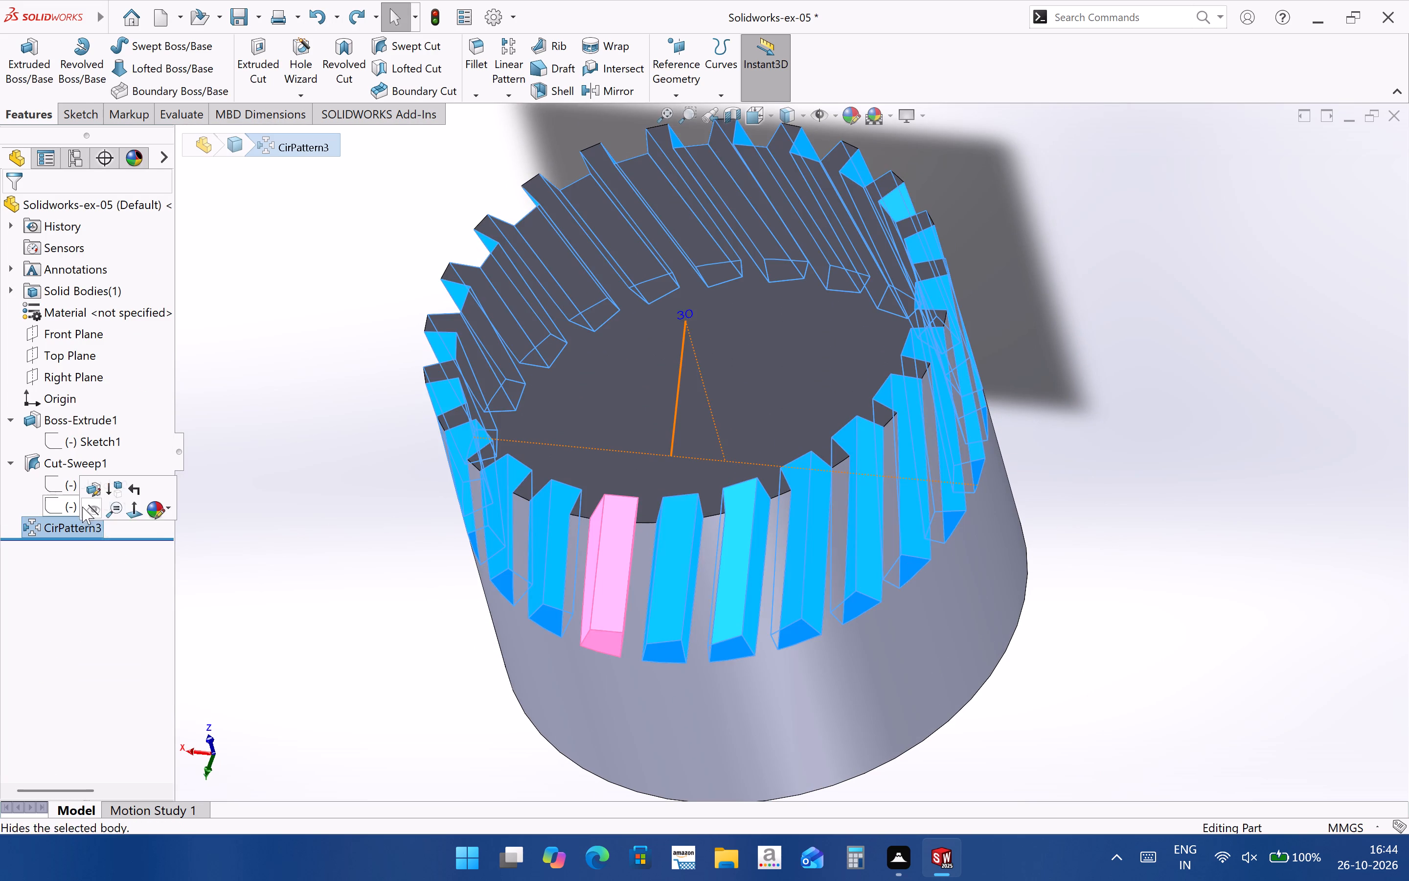
click(93, 492)
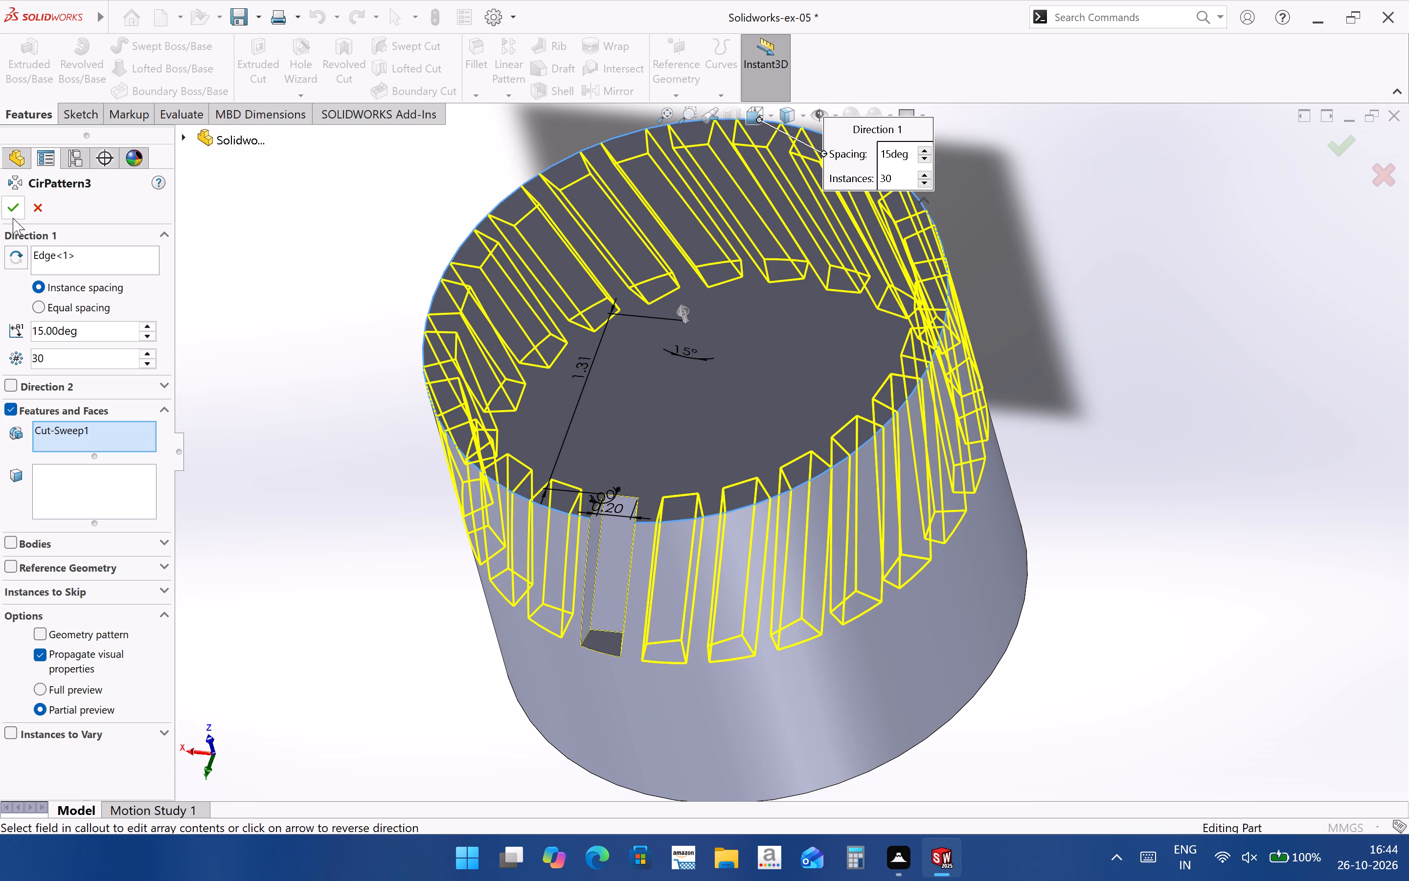
click(17, 202)
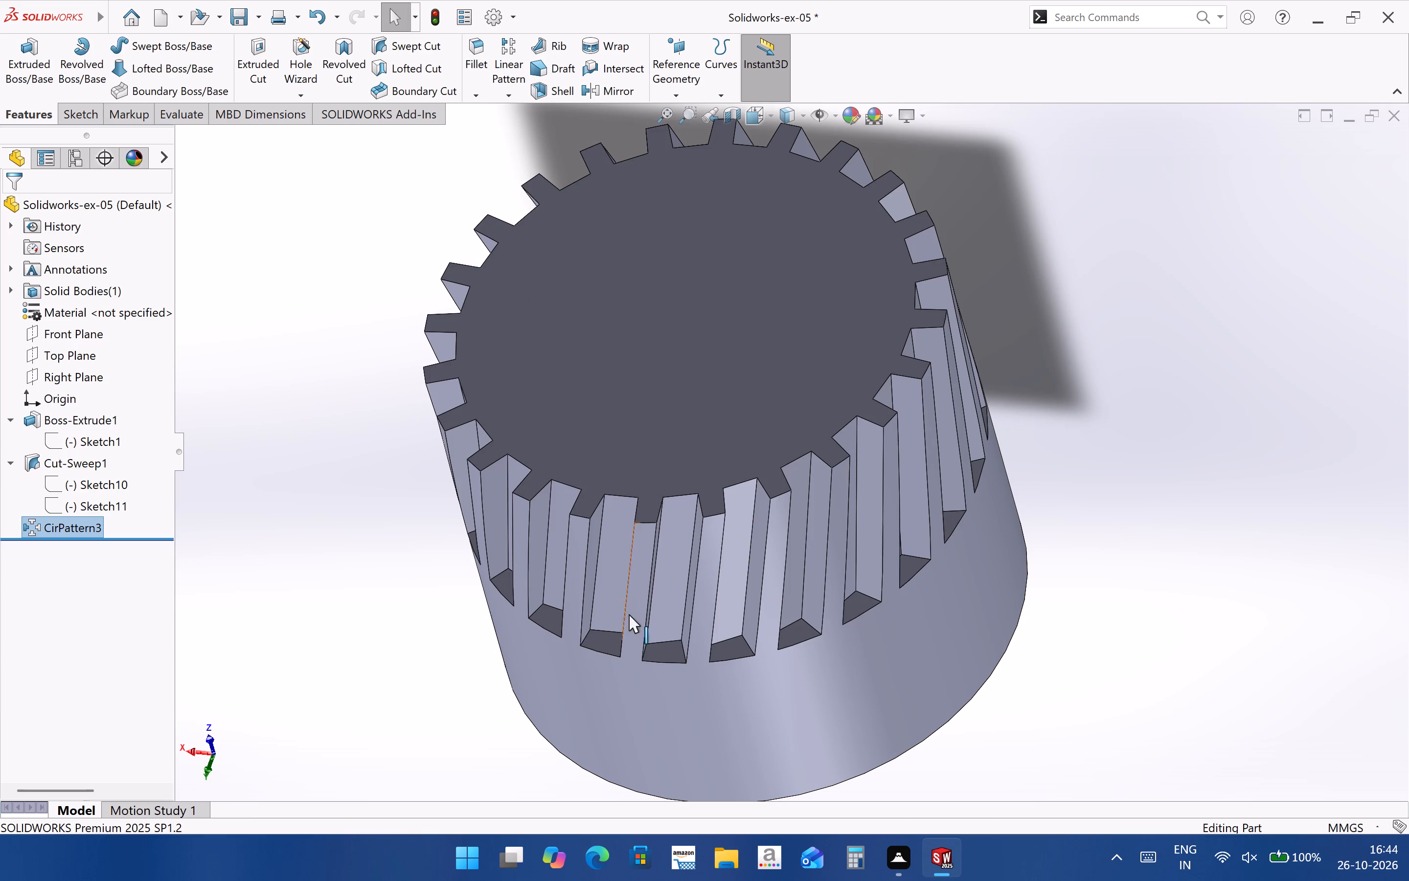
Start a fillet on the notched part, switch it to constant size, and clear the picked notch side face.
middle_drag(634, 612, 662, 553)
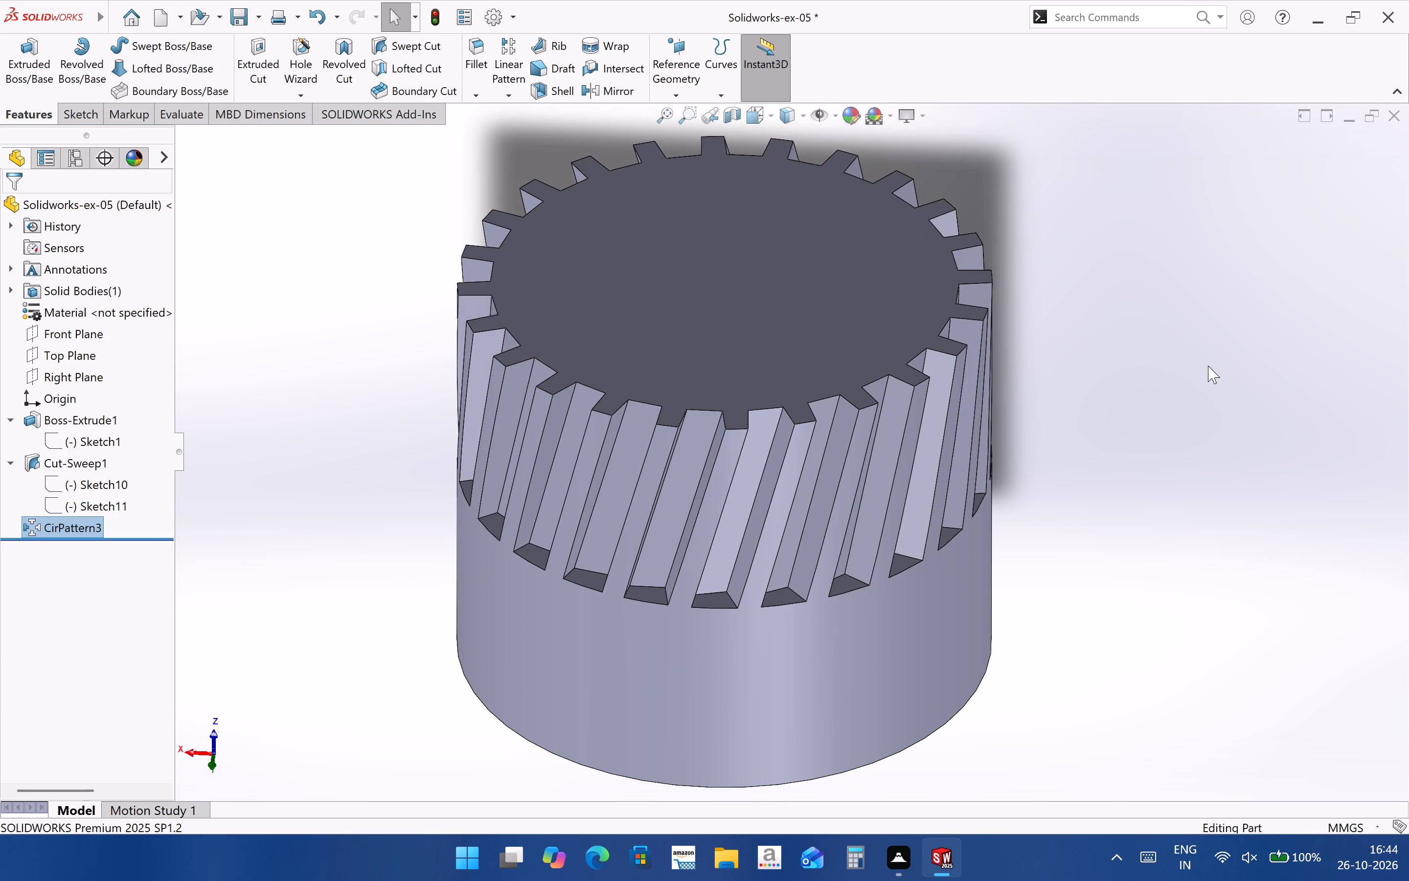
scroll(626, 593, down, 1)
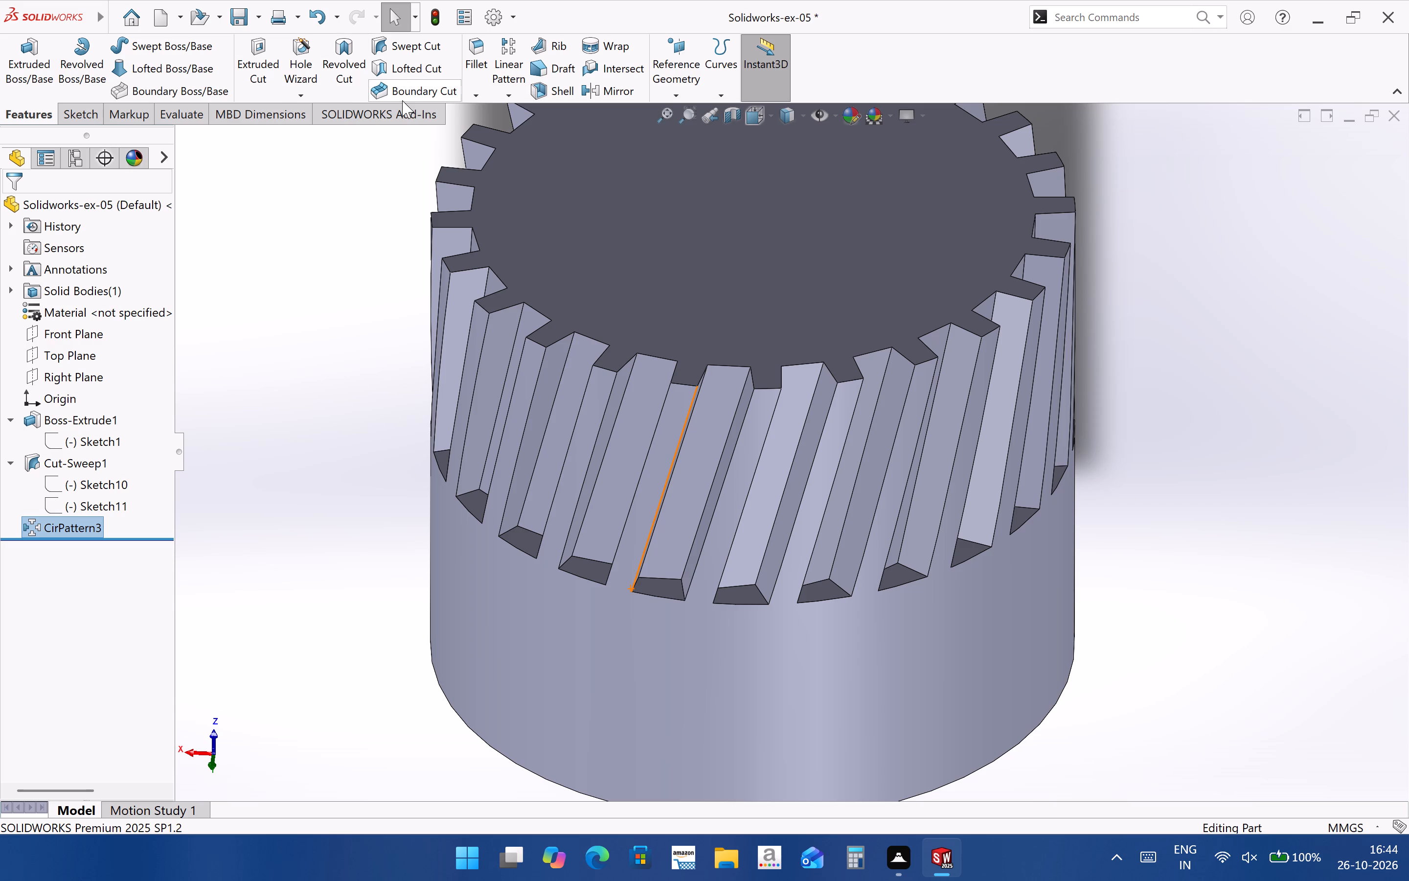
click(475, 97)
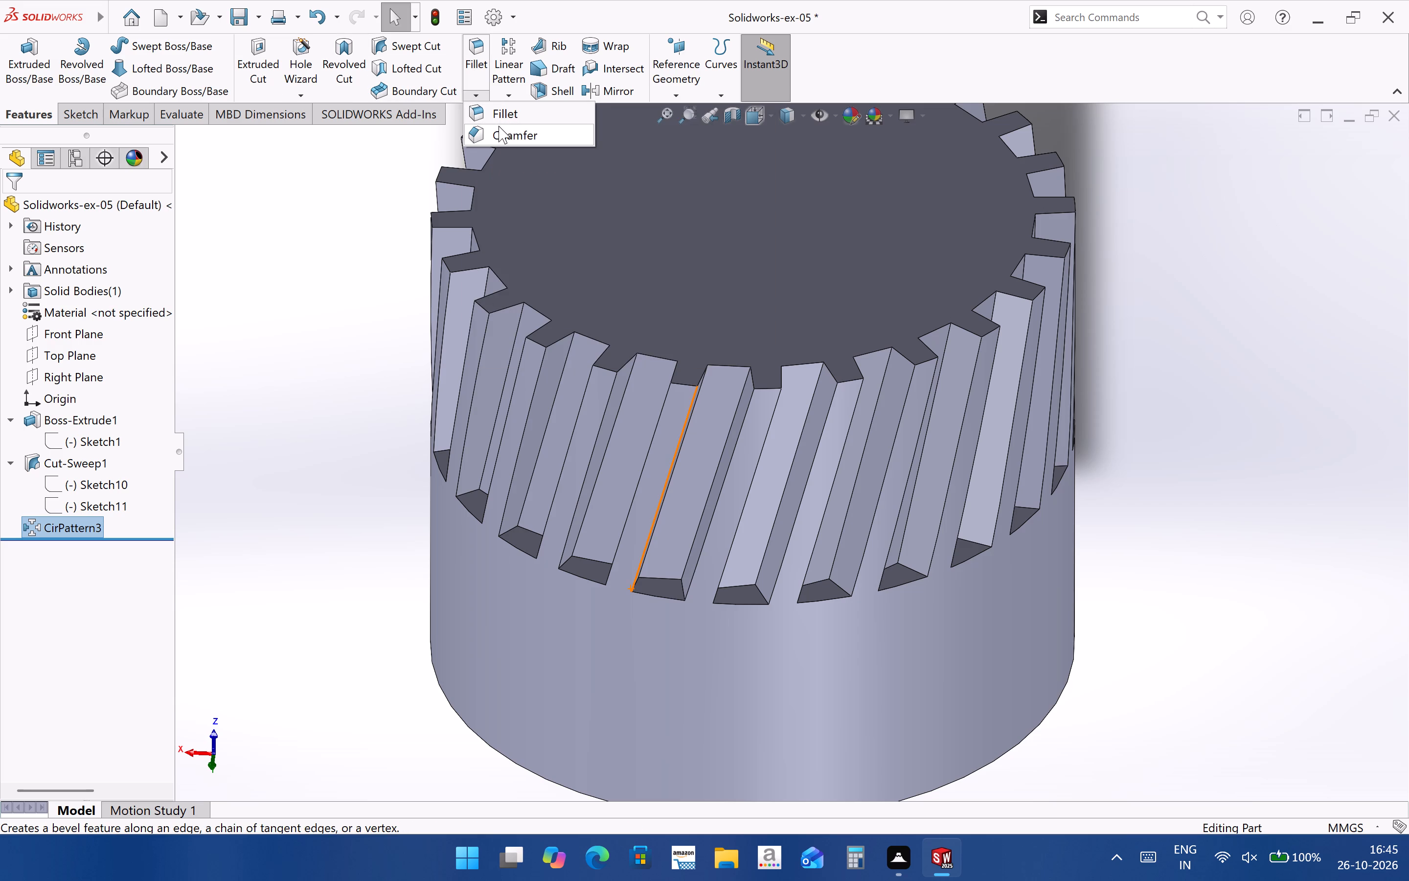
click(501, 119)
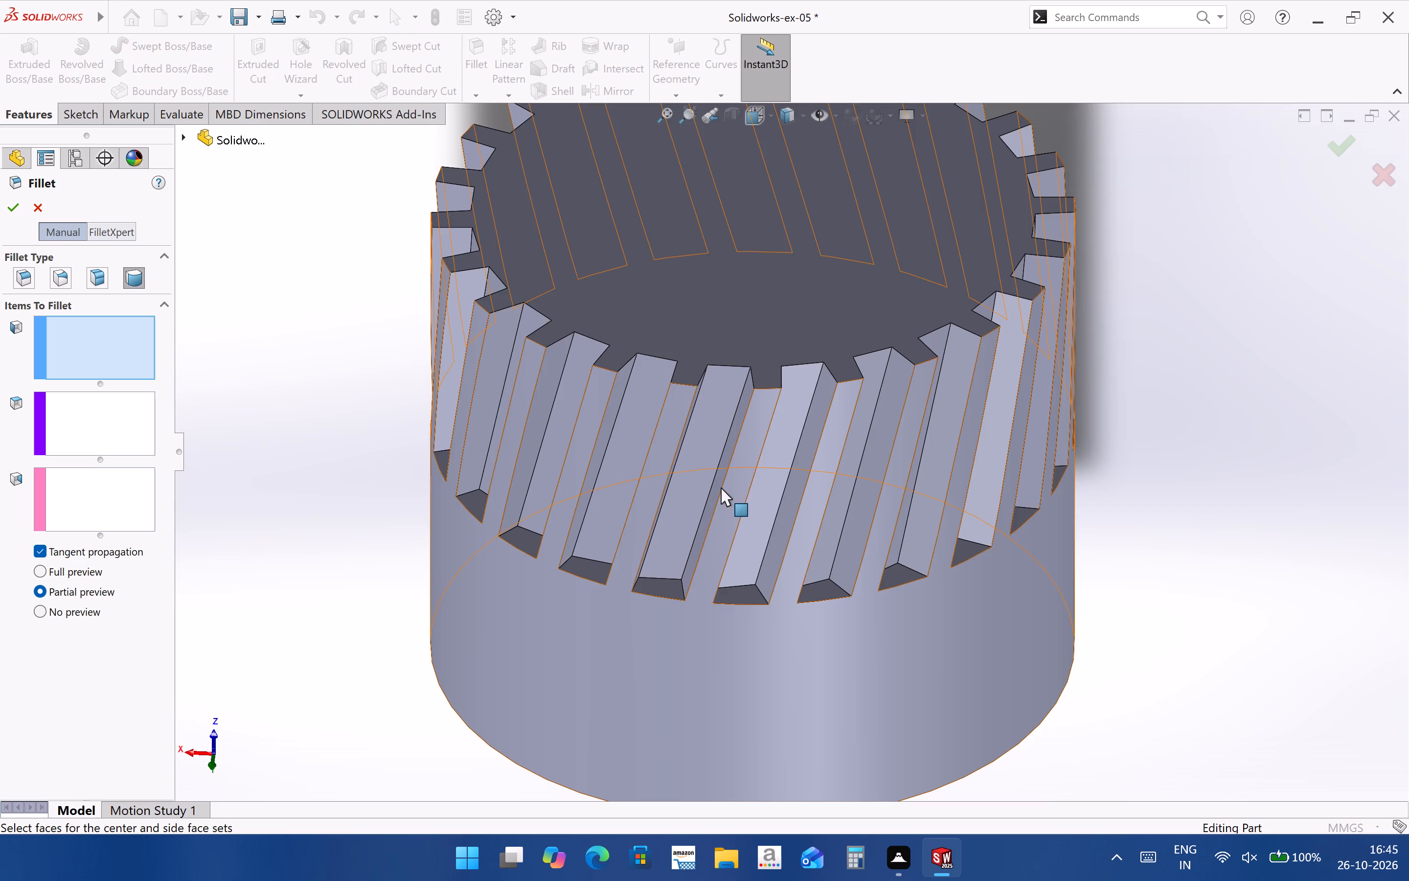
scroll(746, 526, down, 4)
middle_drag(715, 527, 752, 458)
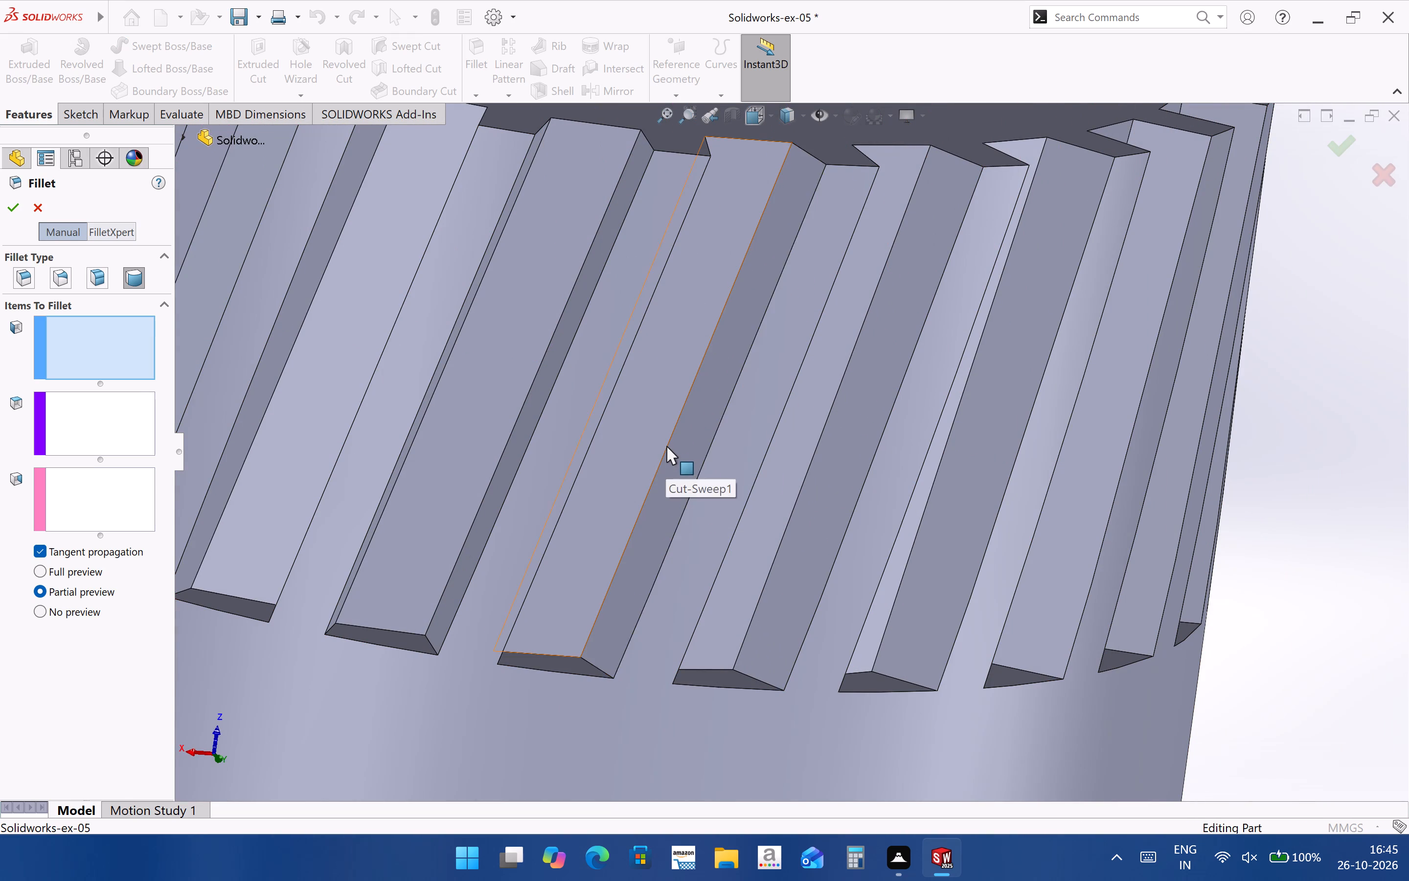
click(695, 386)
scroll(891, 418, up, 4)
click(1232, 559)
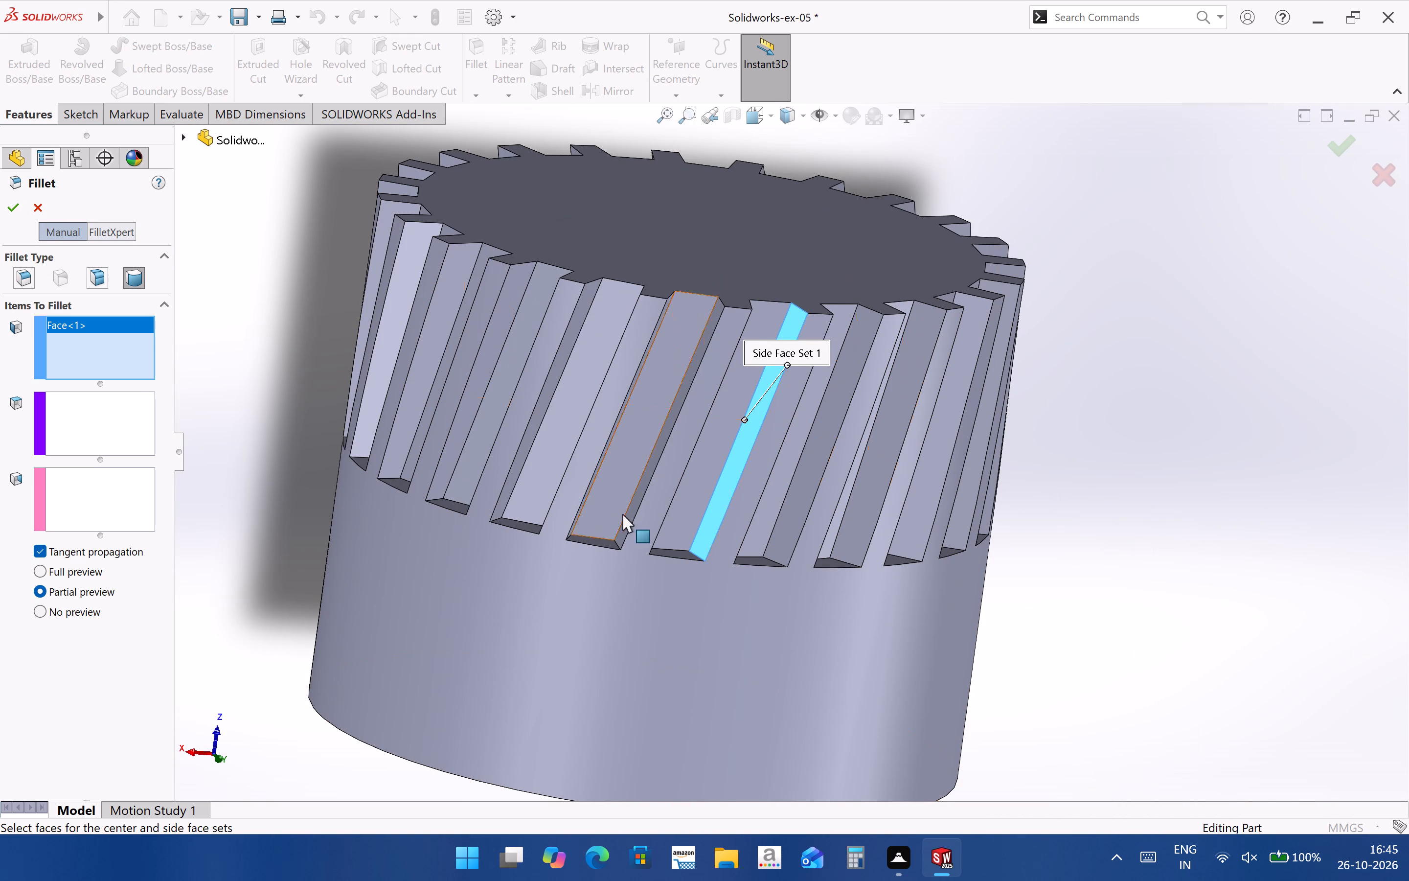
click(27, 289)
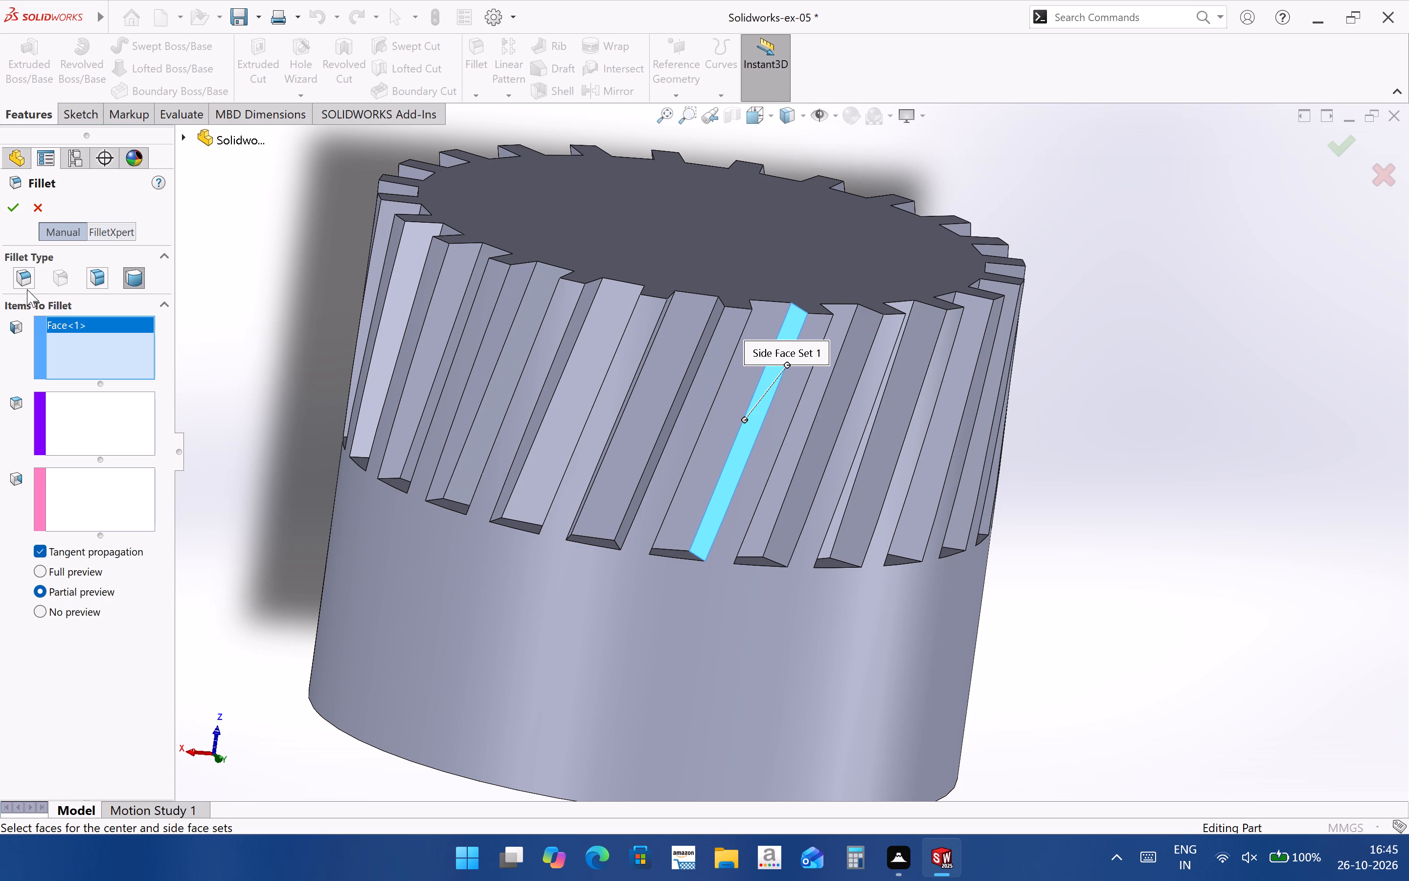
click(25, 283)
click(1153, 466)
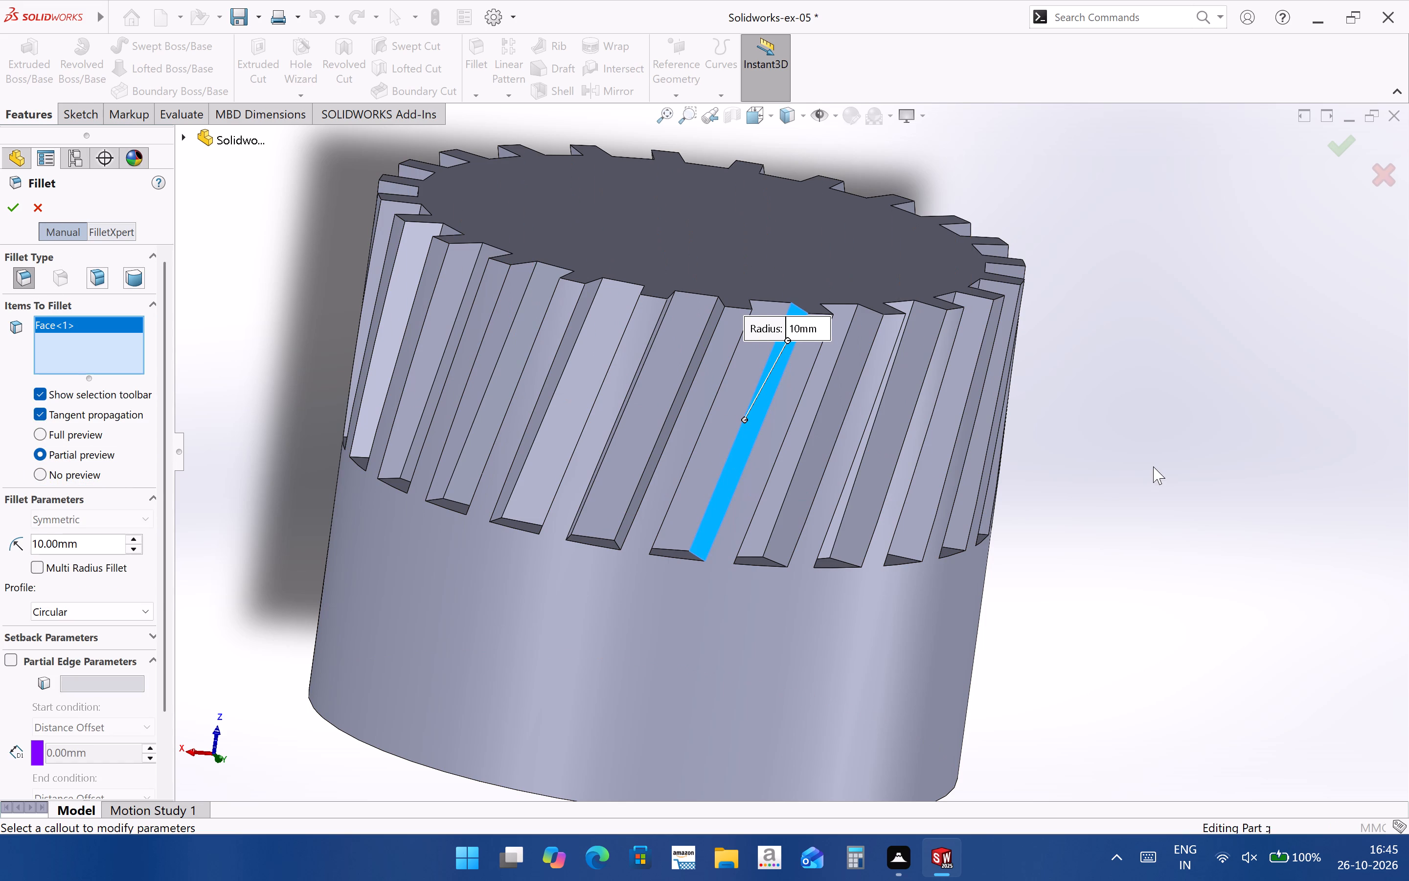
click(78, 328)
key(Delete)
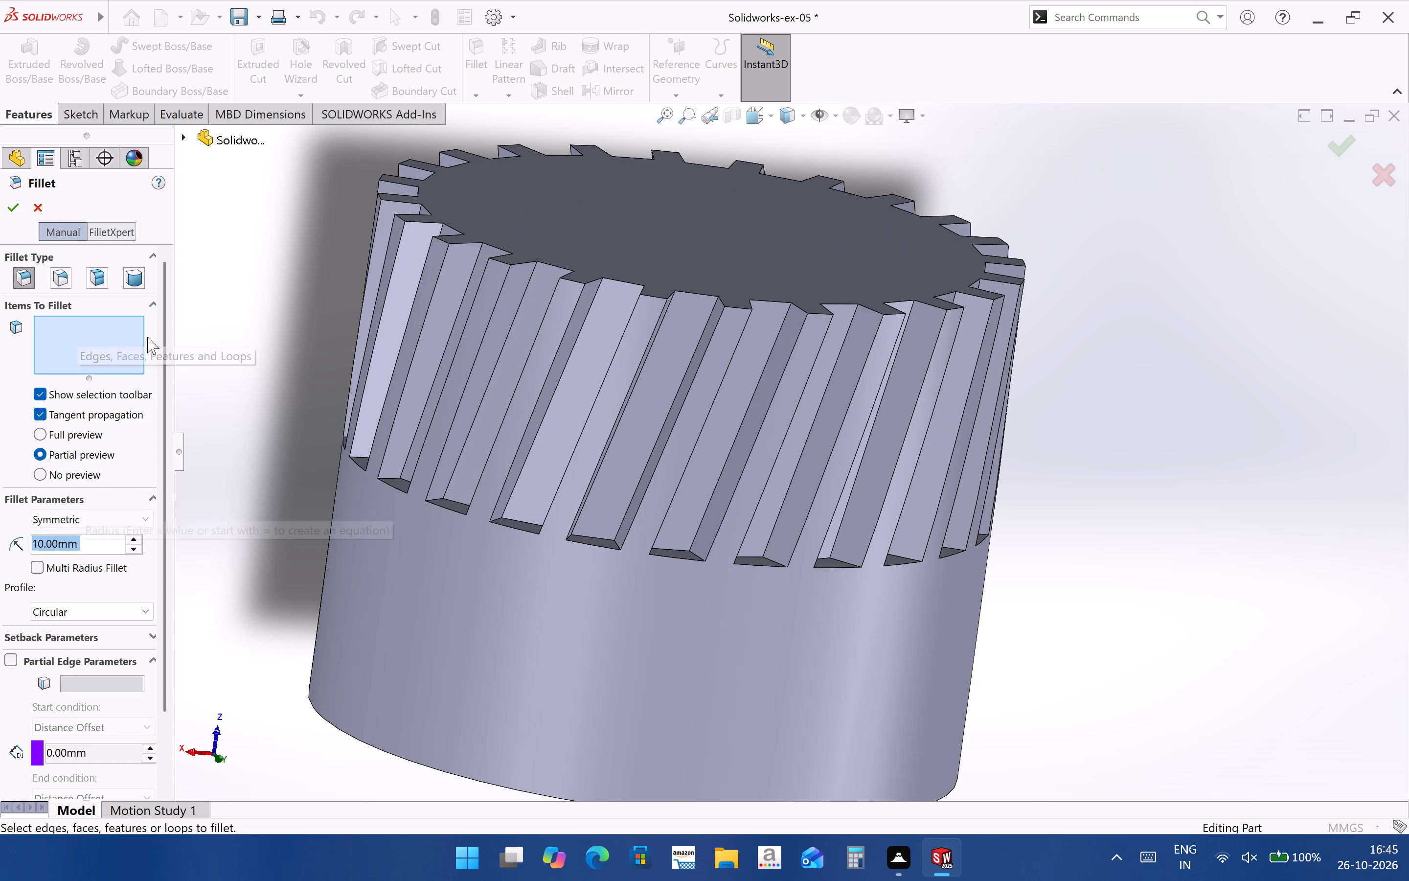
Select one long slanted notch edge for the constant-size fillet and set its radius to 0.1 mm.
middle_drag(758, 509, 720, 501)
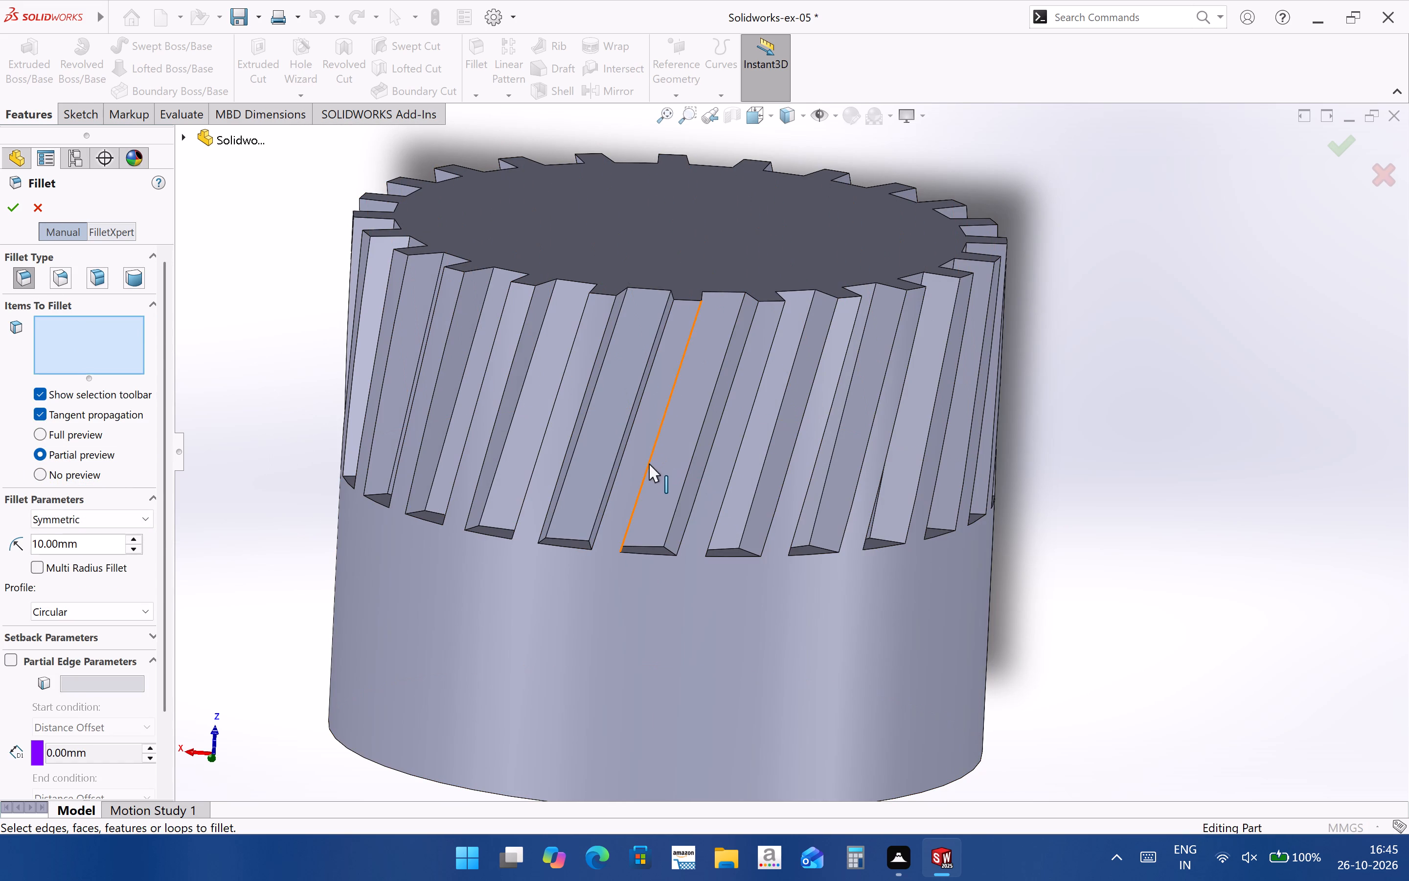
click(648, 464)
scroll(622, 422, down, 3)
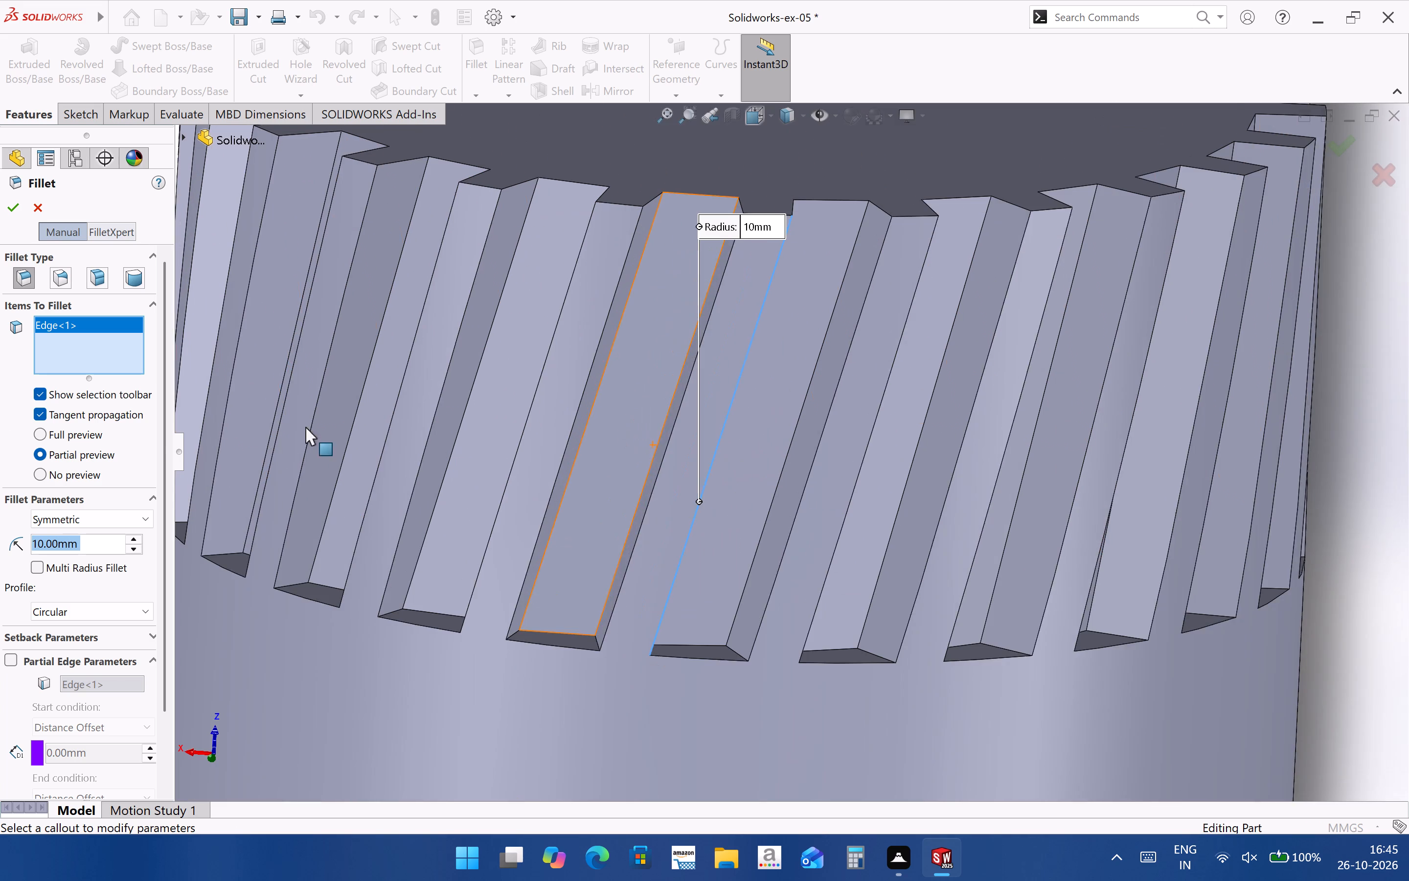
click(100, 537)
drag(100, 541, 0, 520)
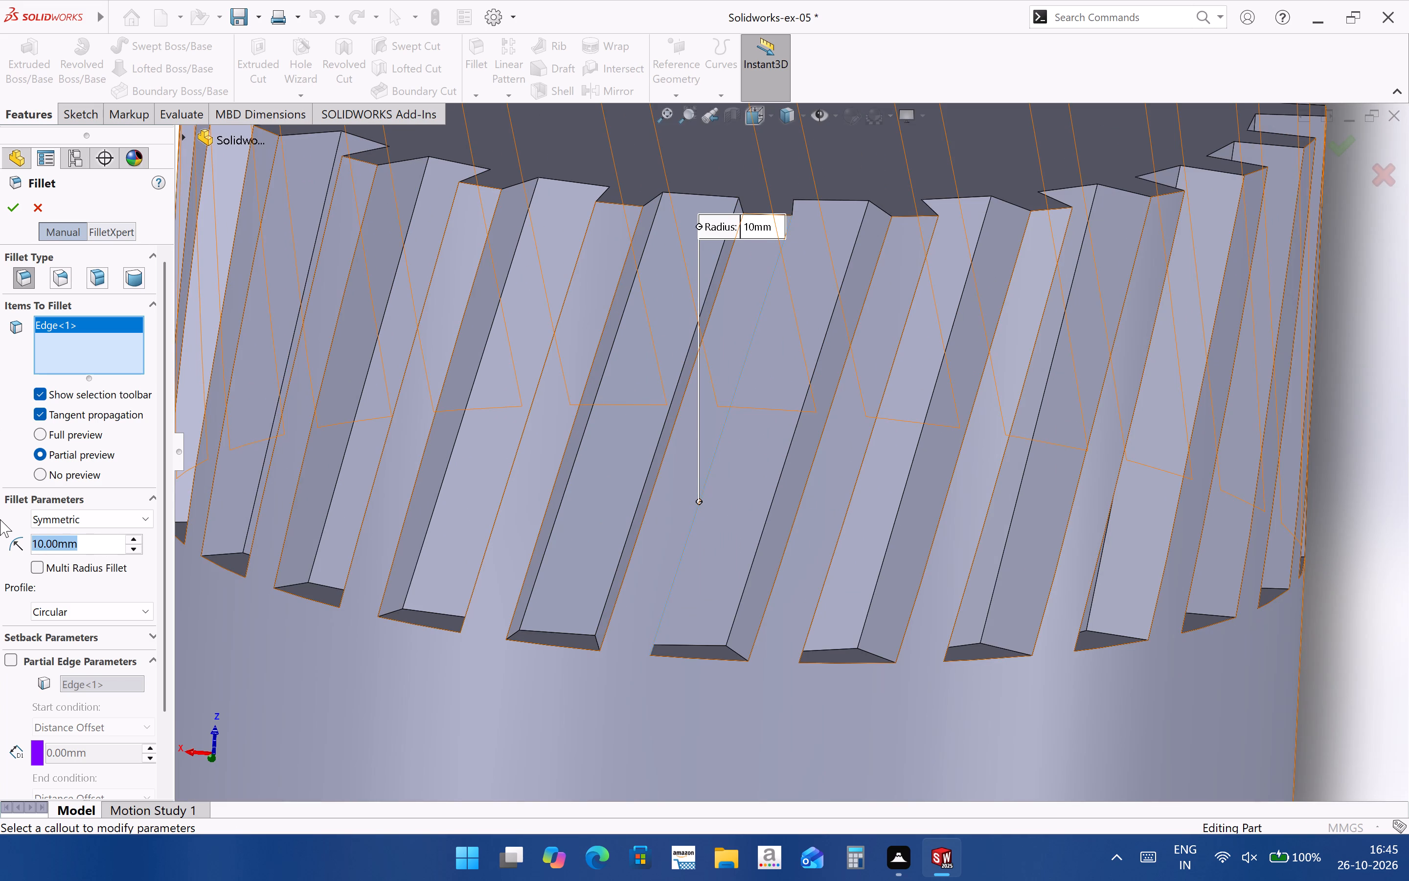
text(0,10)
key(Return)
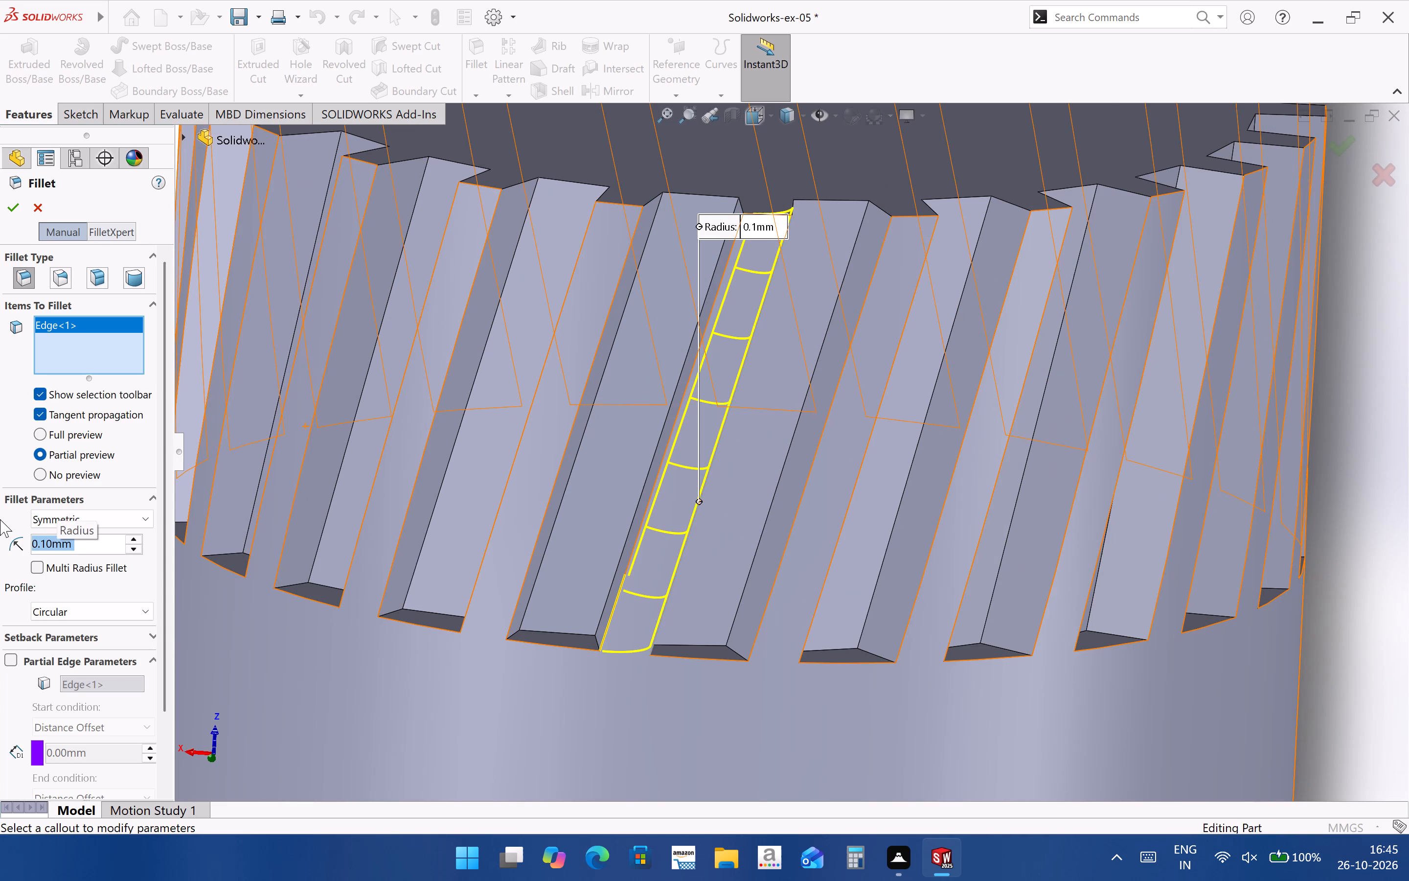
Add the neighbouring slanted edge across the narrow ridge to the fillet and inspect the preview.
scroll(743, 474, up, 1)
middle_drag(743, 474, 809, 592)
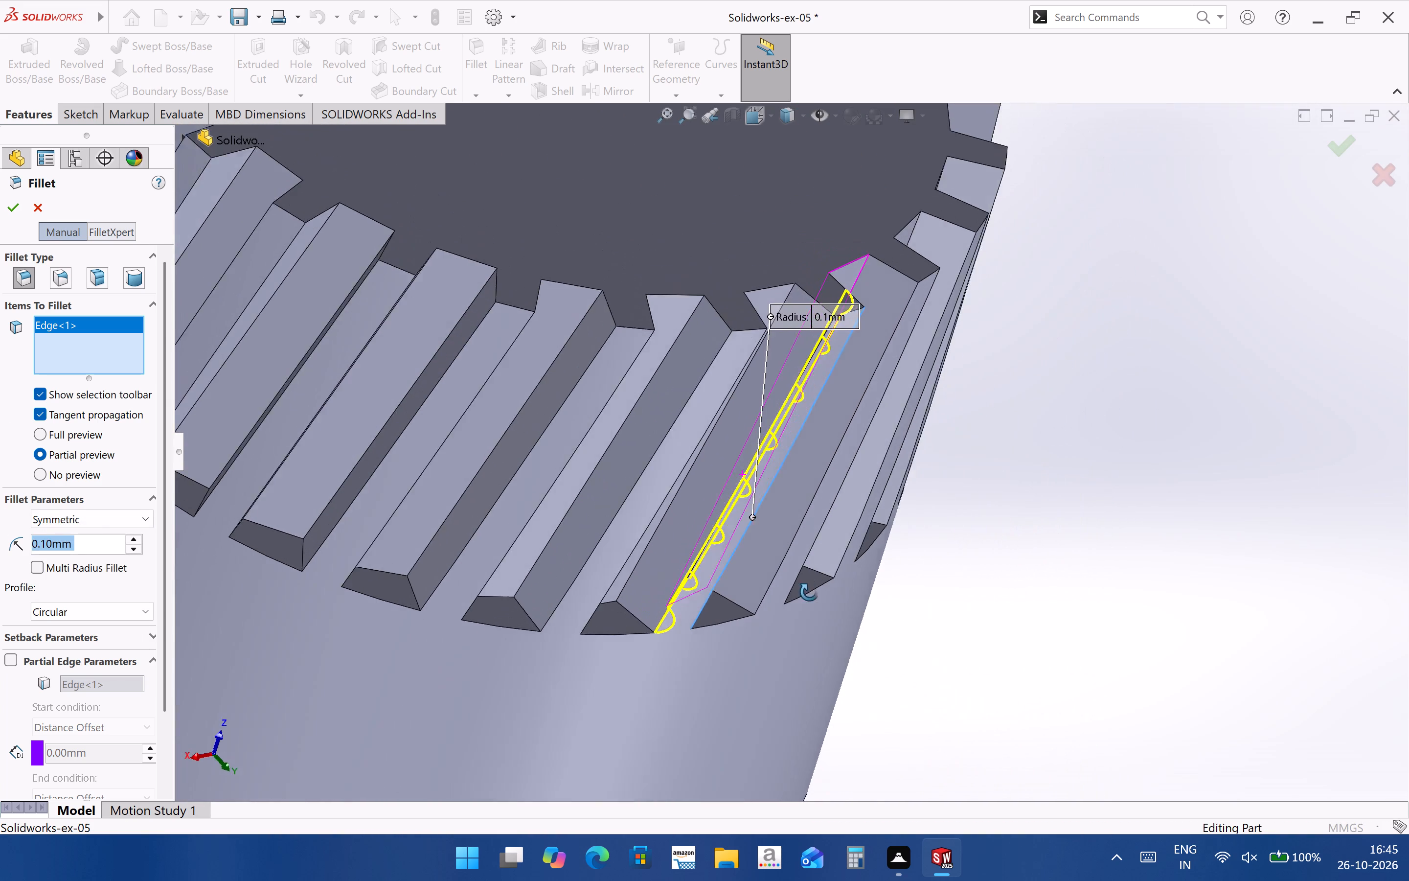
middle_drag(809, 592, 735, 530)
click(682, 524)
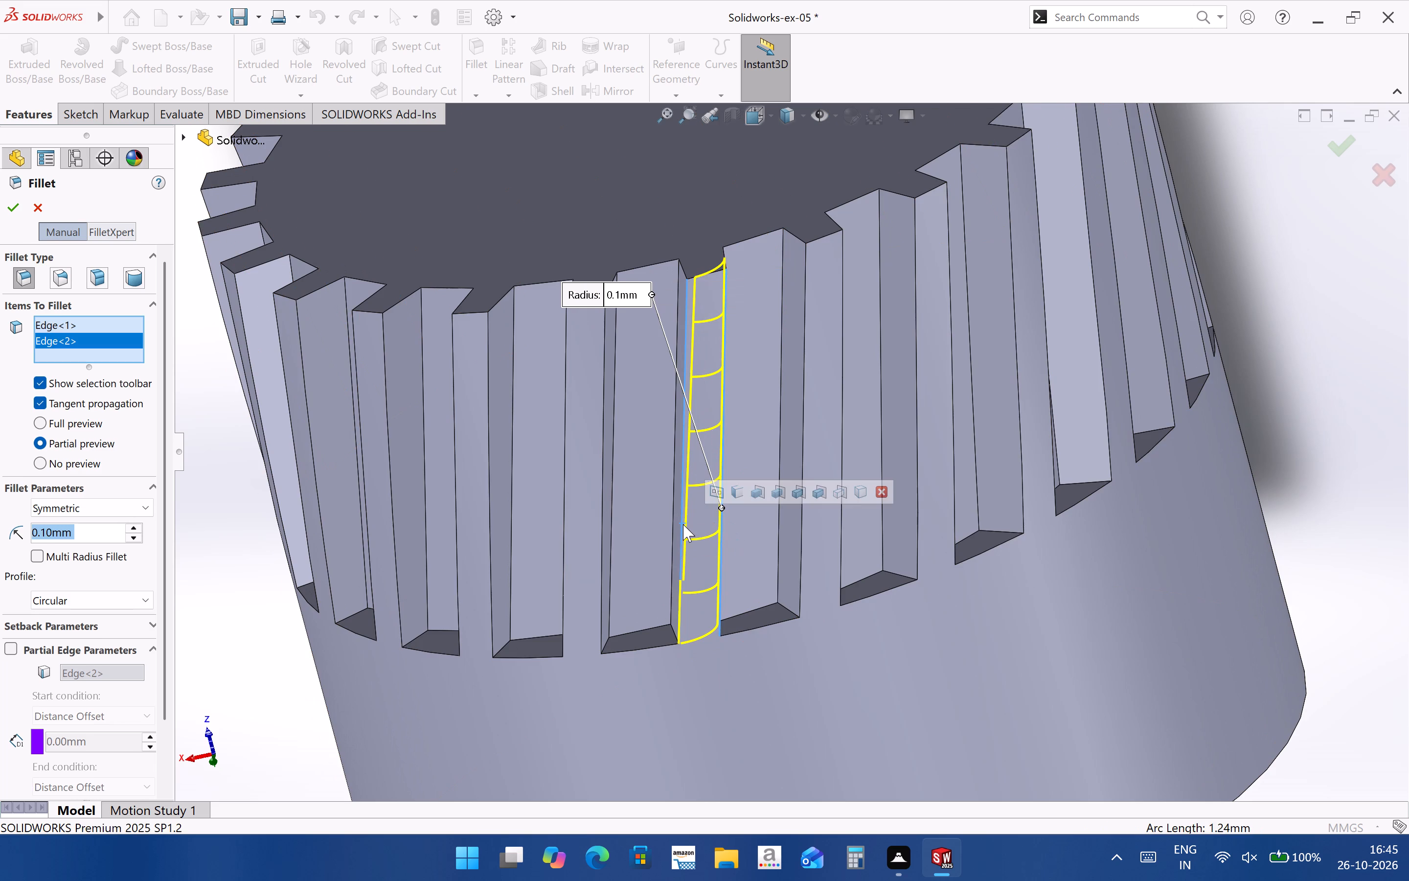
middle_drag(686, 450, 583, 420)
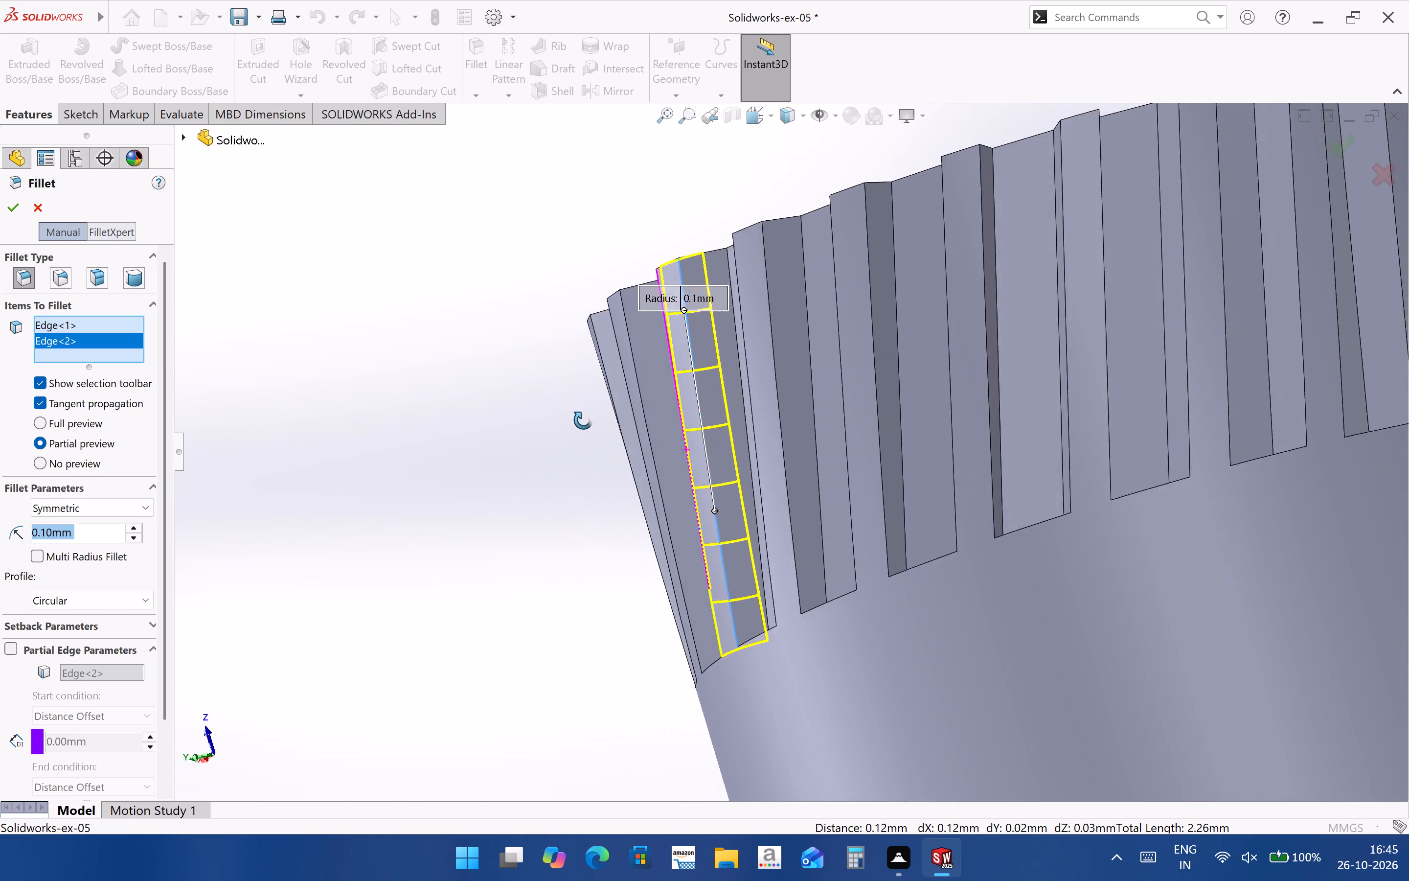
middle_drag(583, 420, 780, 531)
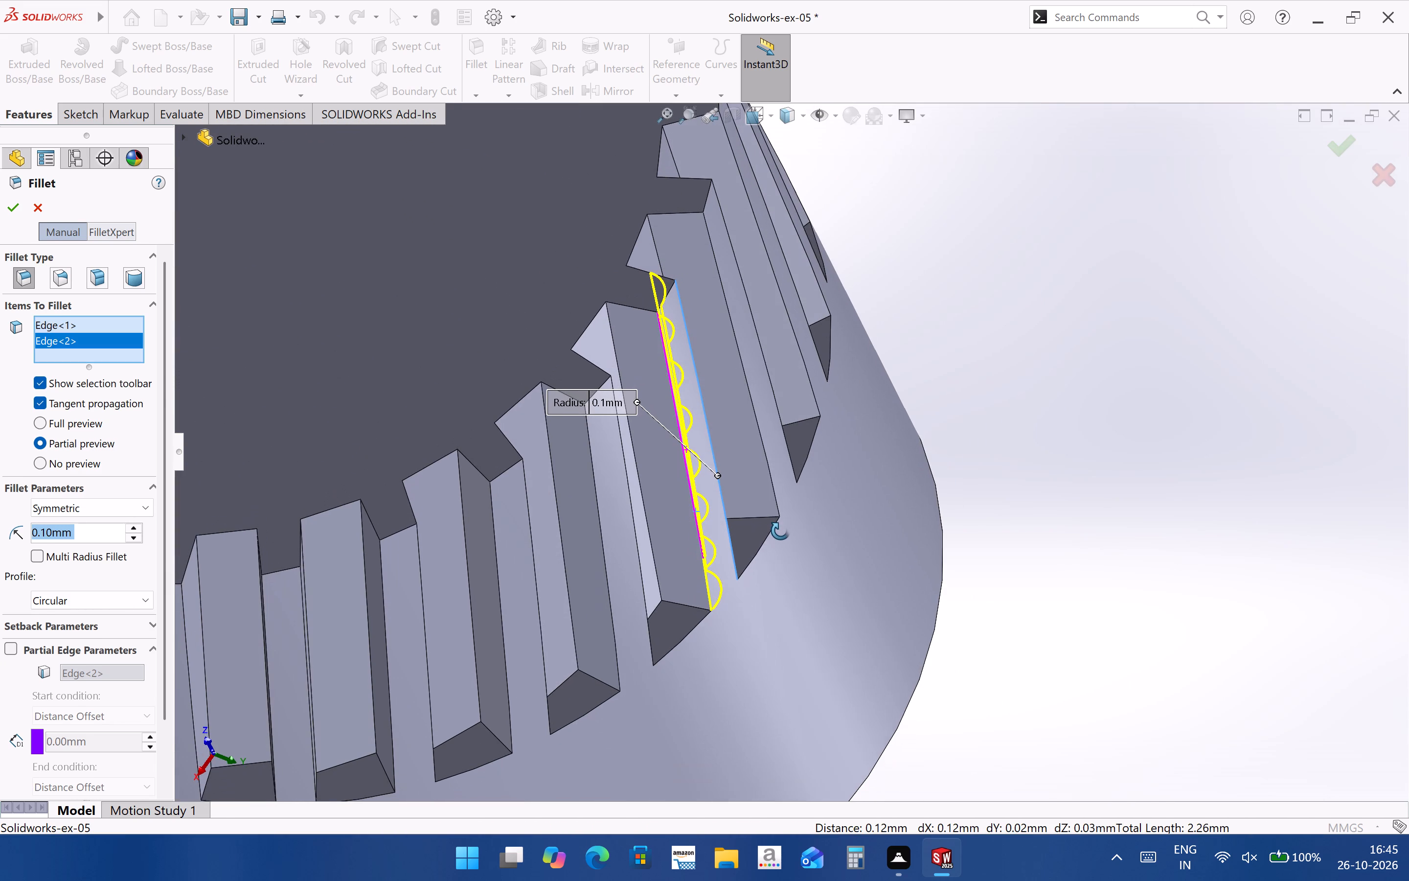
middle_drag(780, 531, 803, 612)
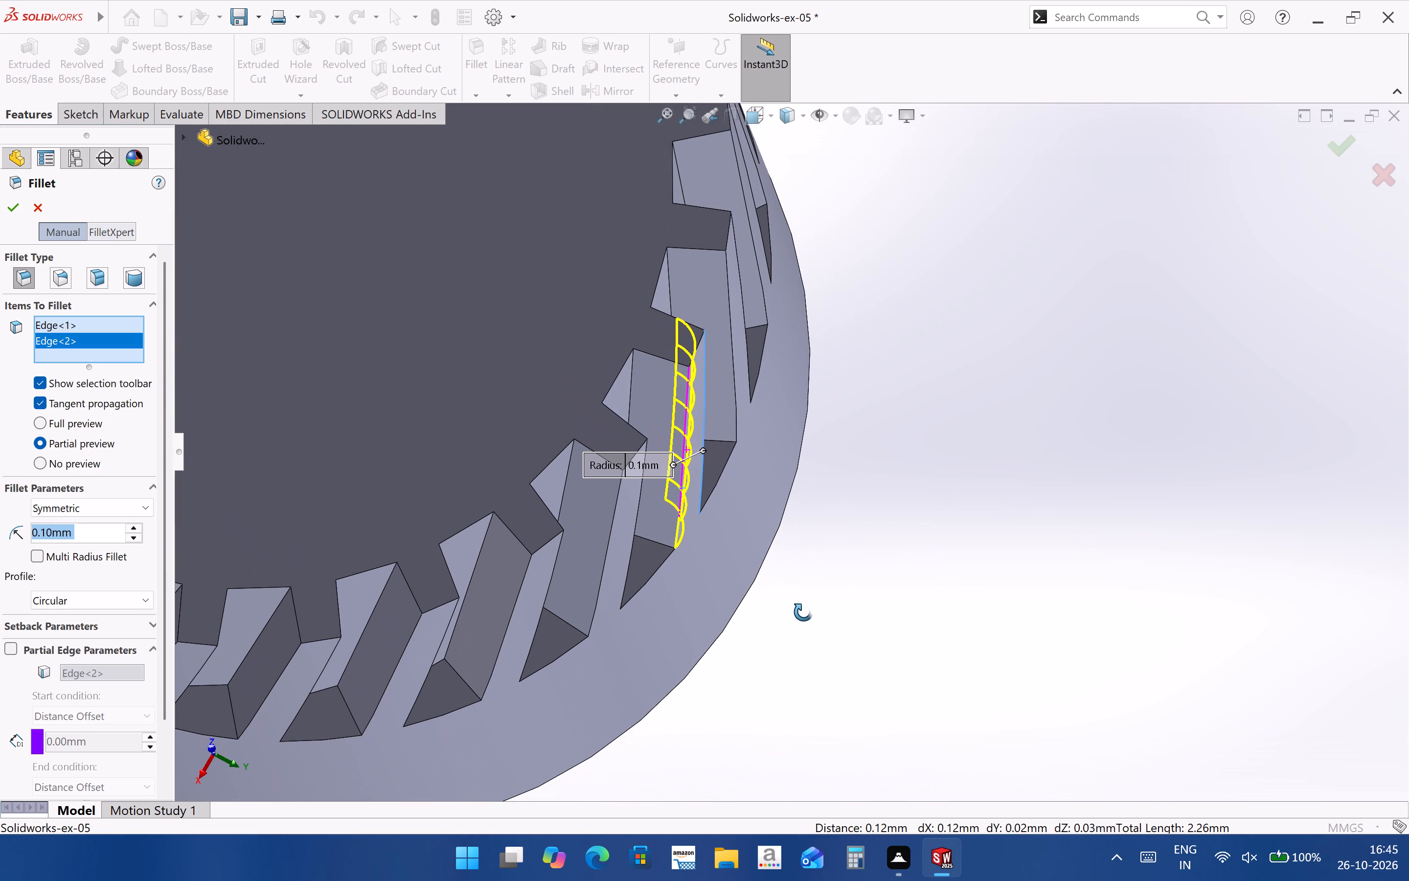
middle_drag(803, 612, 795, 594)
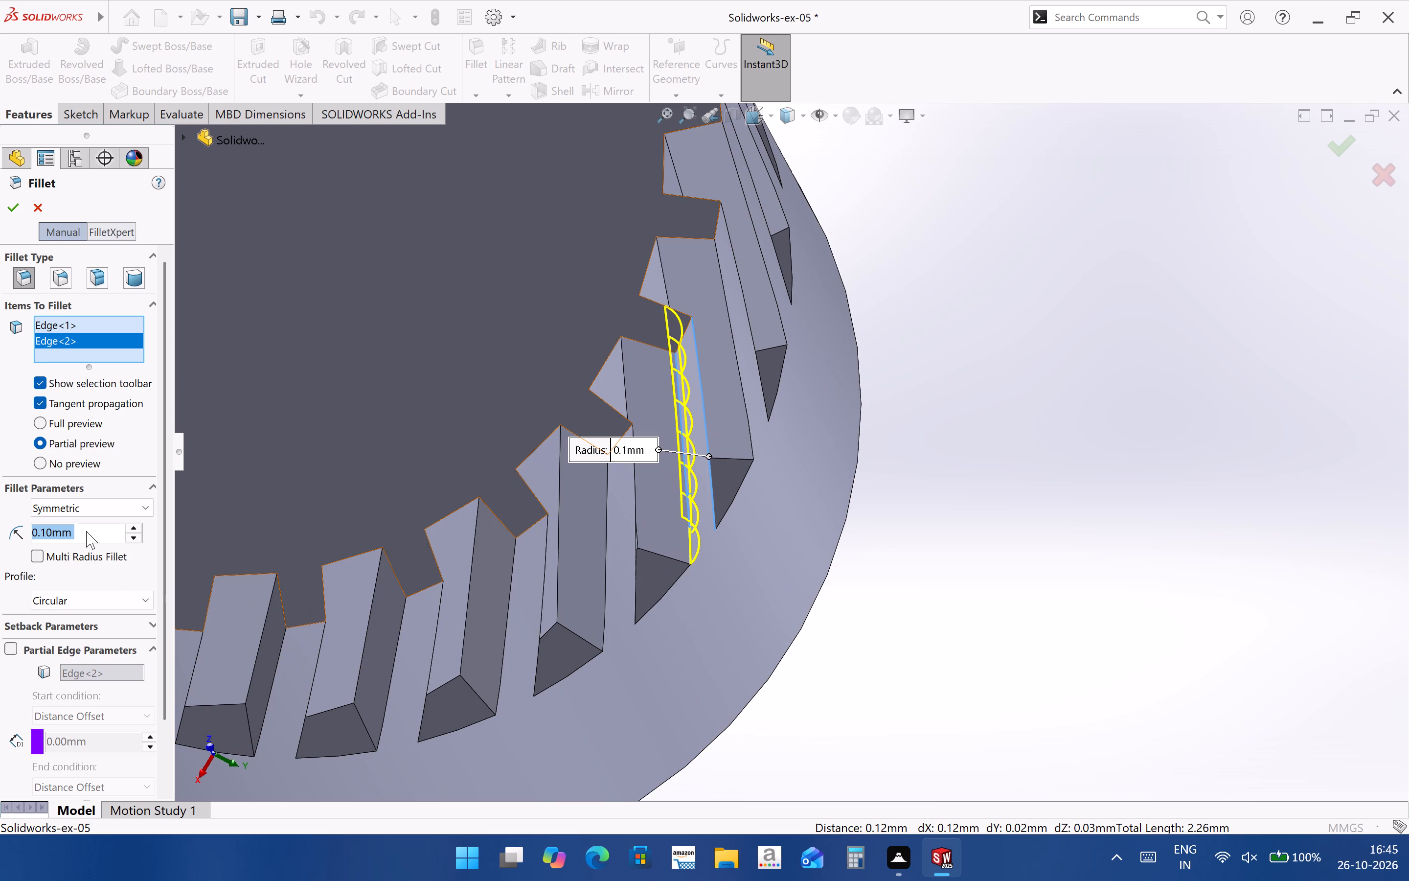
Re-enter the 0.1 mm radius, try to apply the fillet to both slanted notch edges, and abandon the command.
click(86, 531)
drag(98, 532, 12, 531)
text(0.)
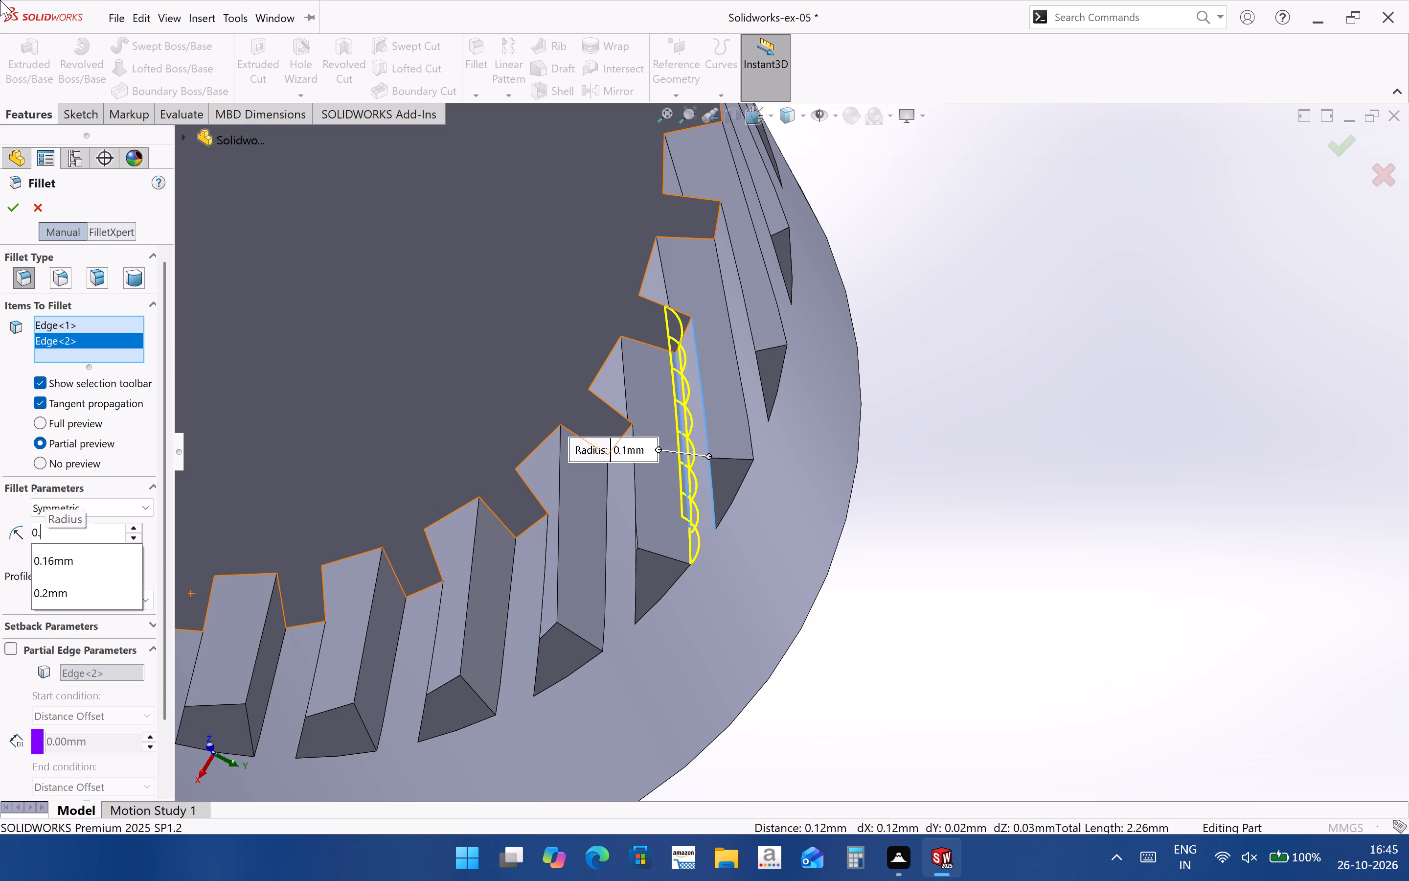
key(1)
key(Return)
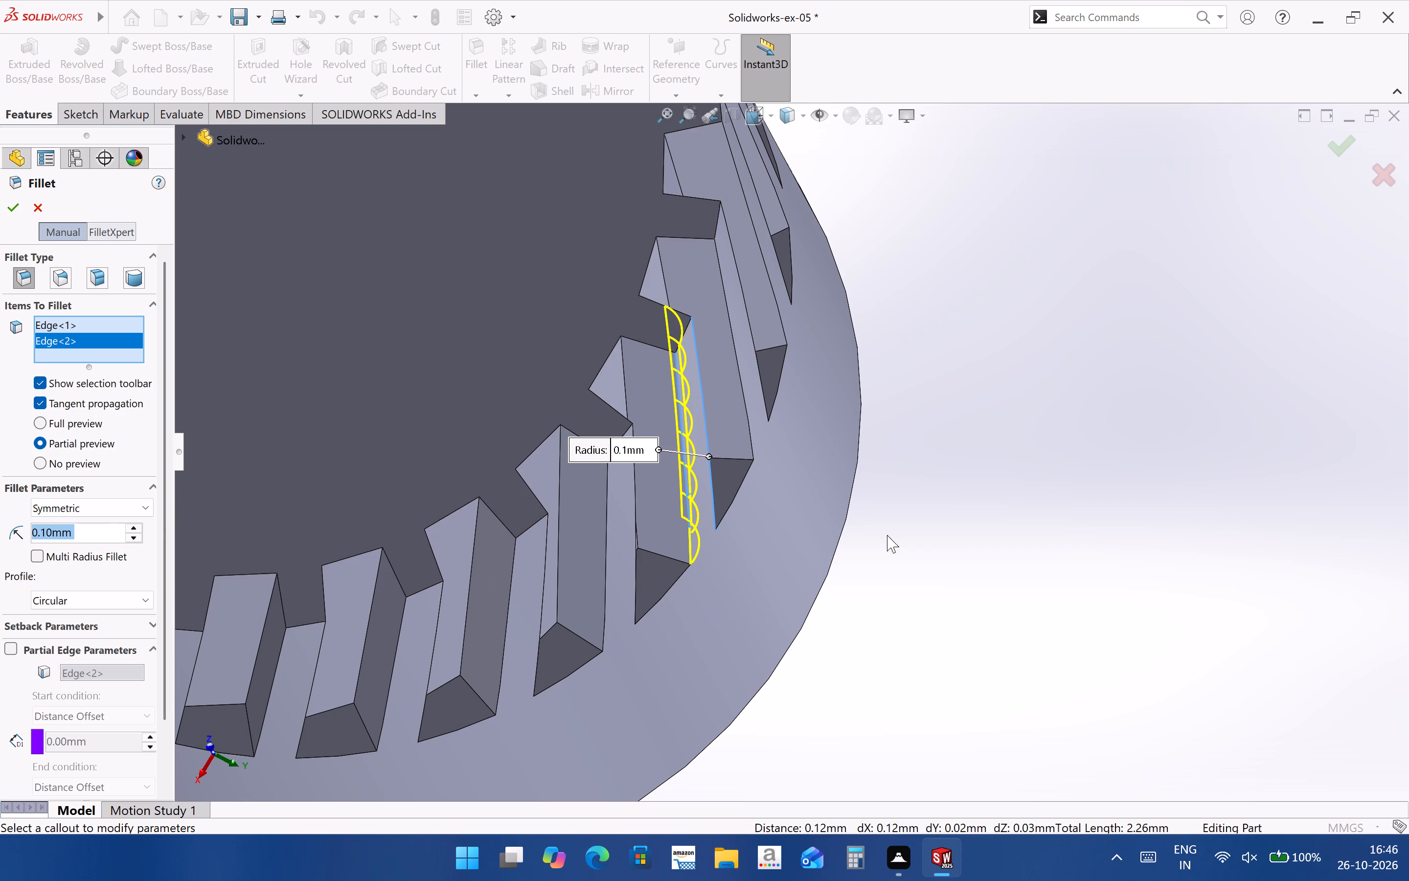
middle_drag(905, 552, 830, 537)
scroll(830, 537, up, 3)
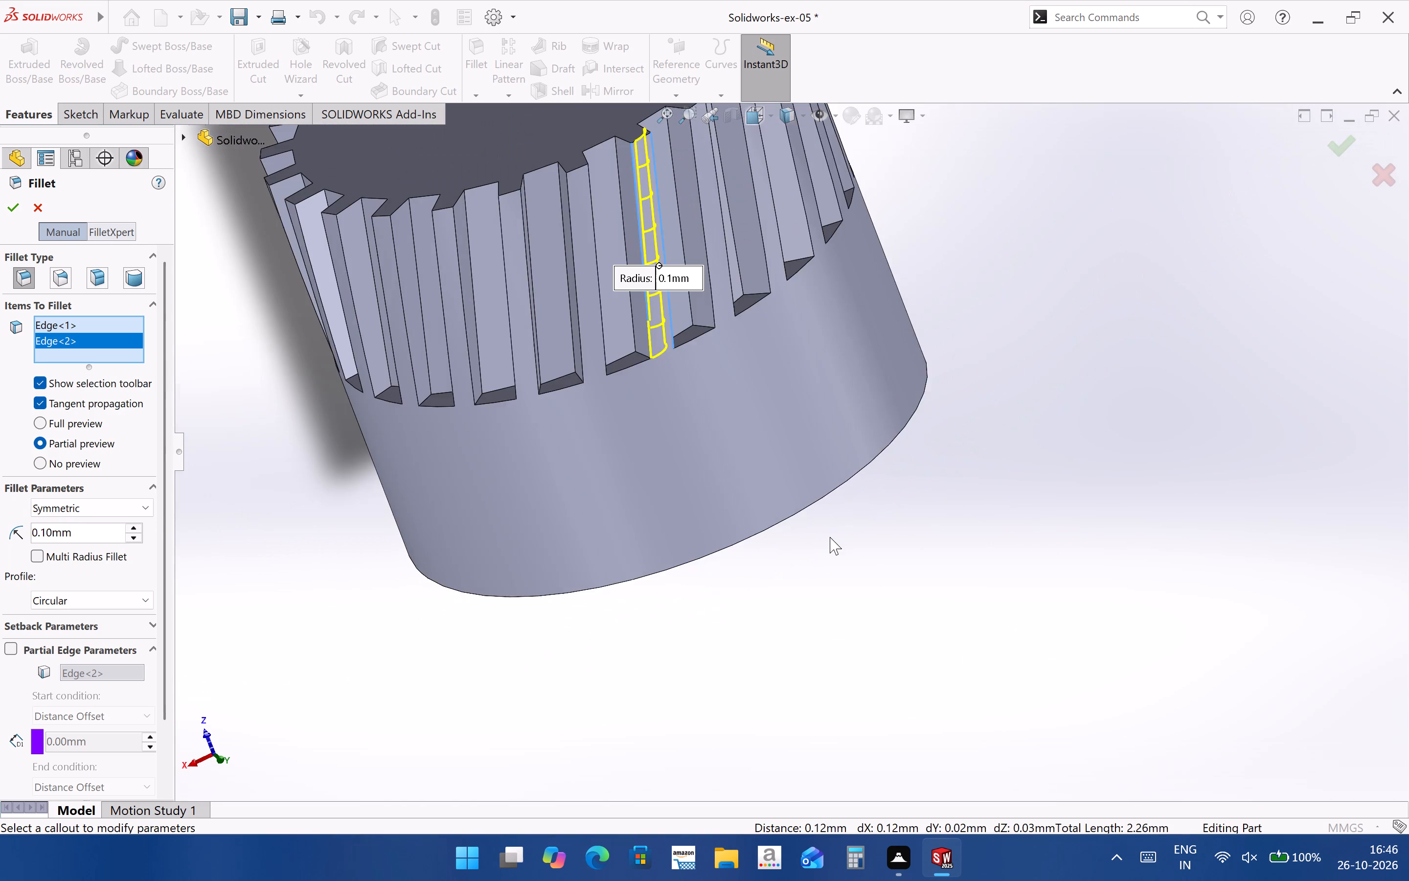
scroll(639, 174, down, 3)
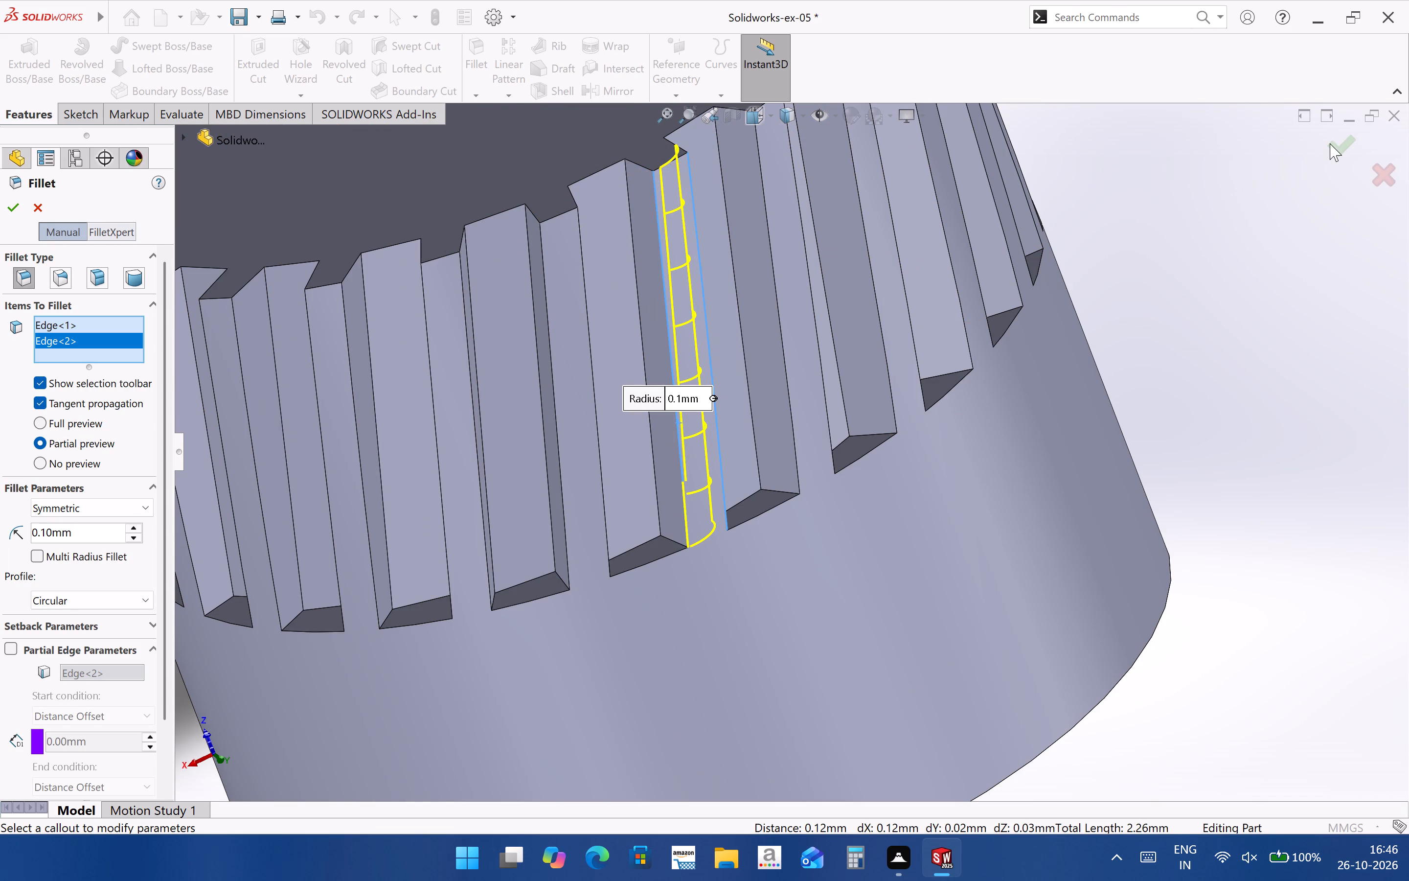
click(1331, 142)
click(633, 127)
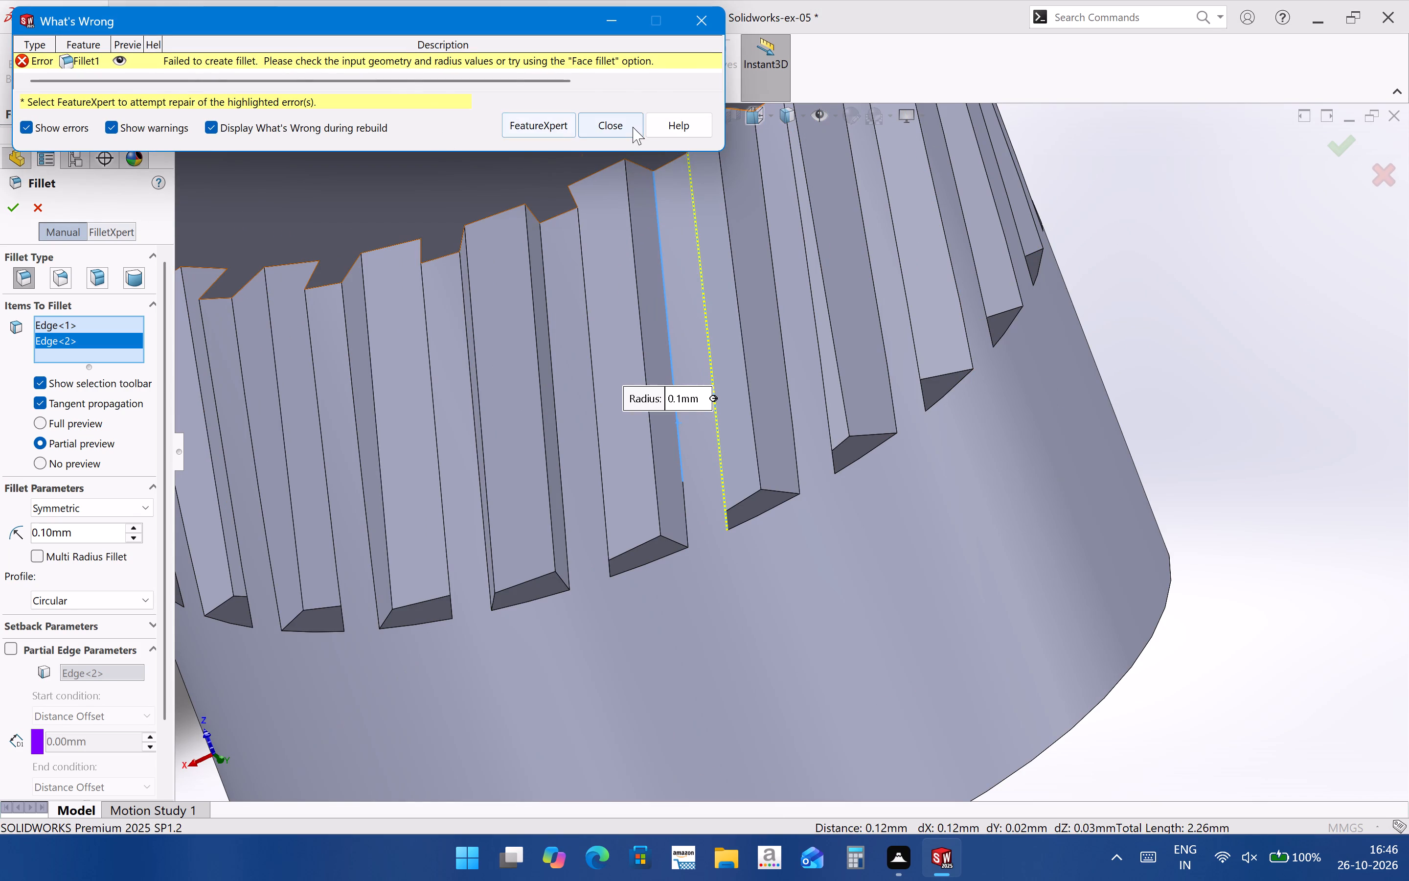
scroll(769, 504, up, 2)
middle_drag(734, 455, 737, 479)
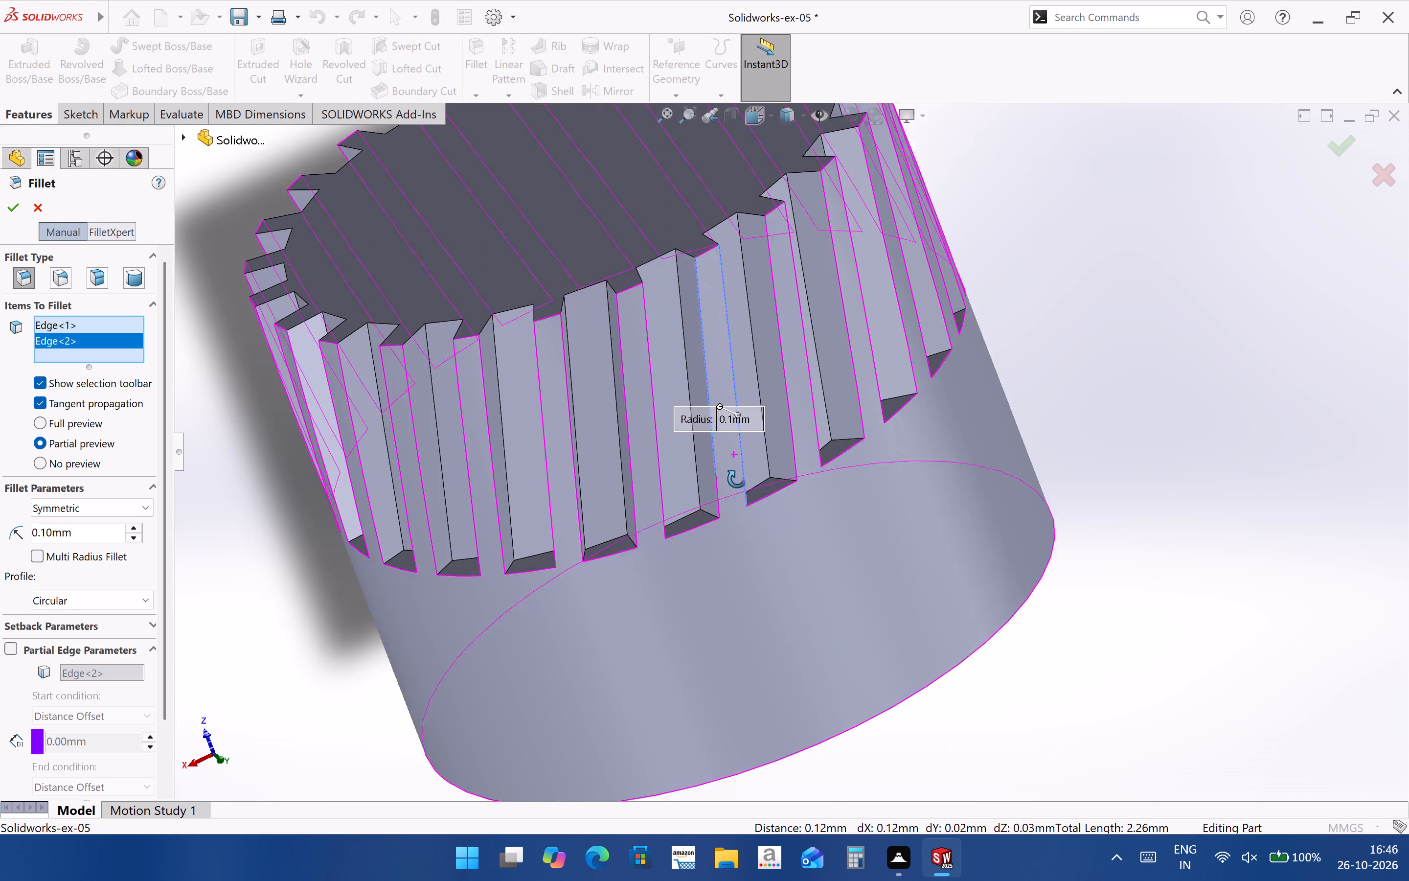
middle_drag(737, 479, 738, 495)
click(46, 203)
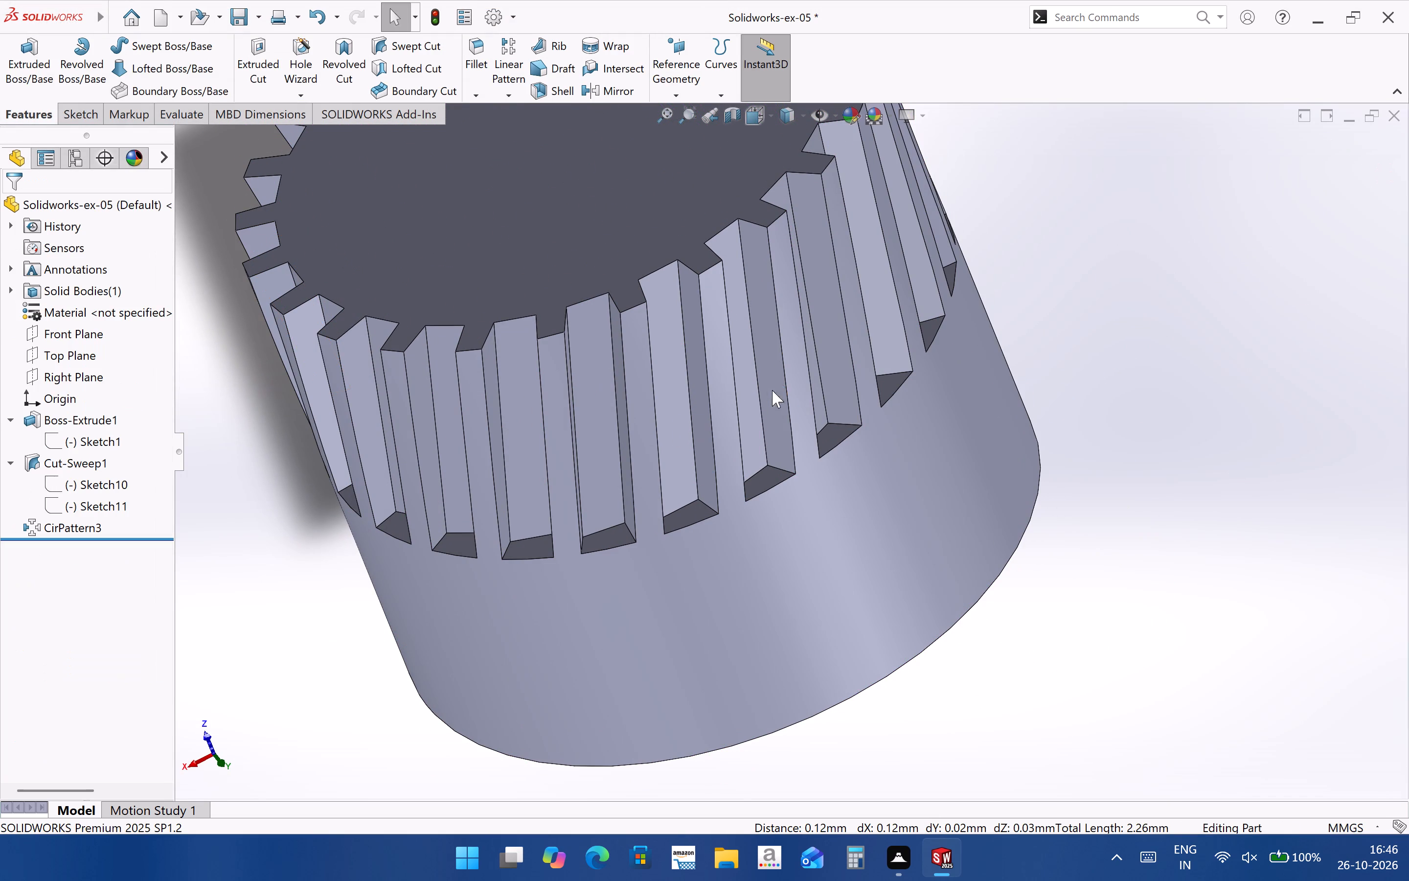
Start a new constant-size symmetric fillet with a radius of 0.5 mm.
click(478, 58)
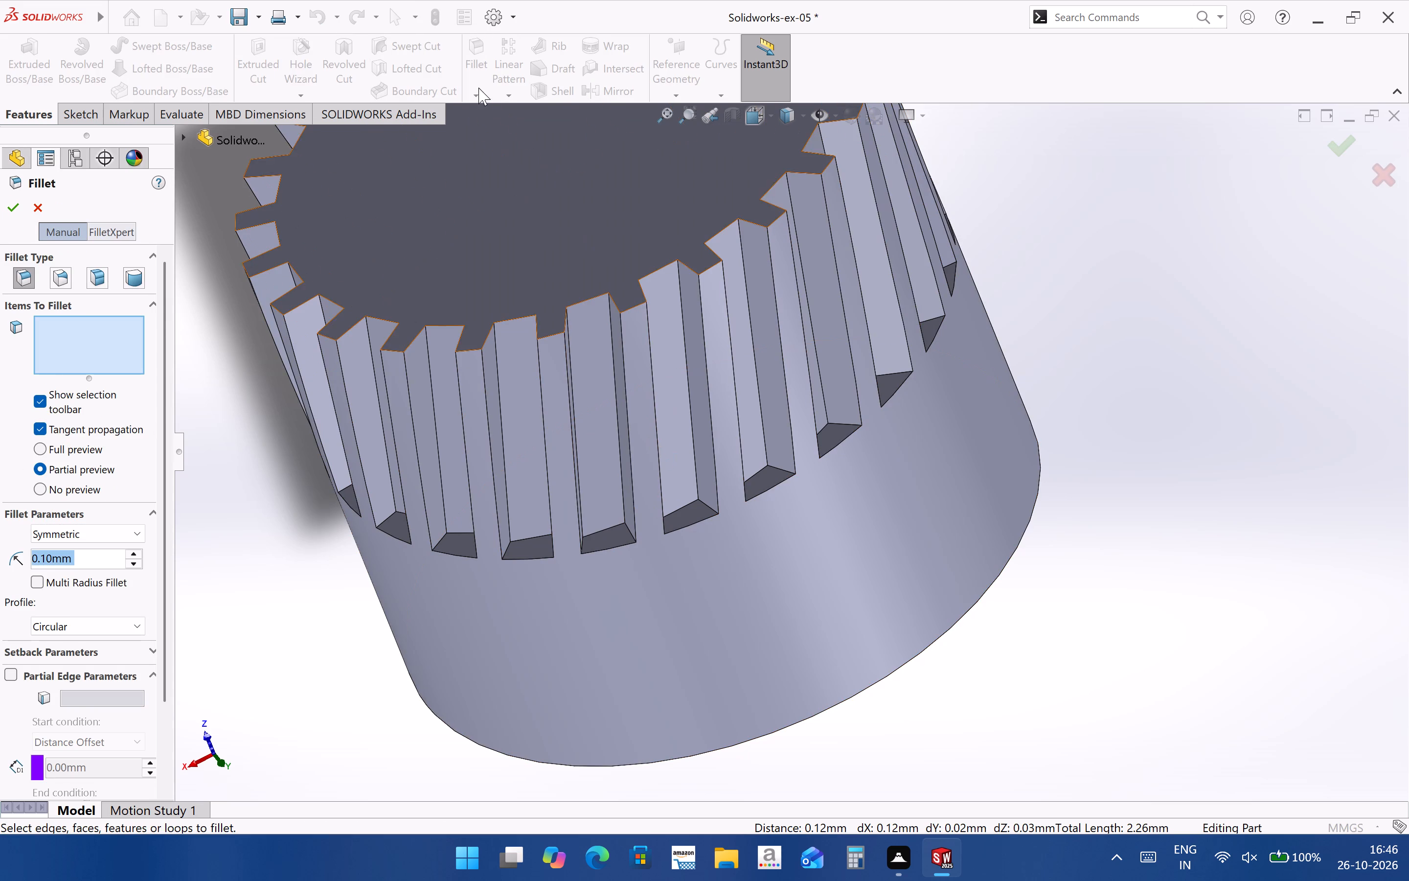
double_click(132, 561)
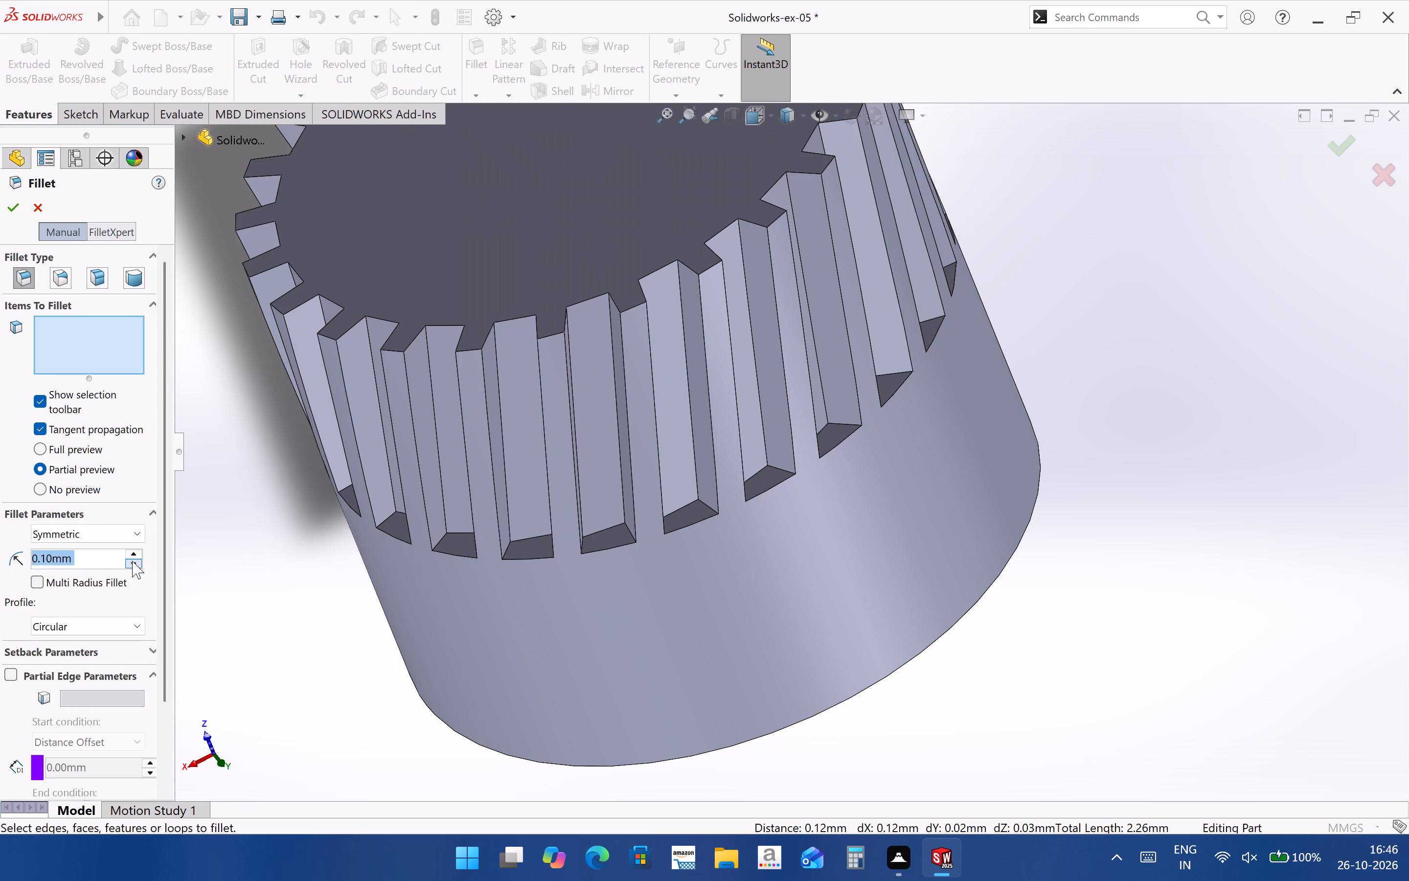
double_click(134, 562)
triple_click(140, 554)
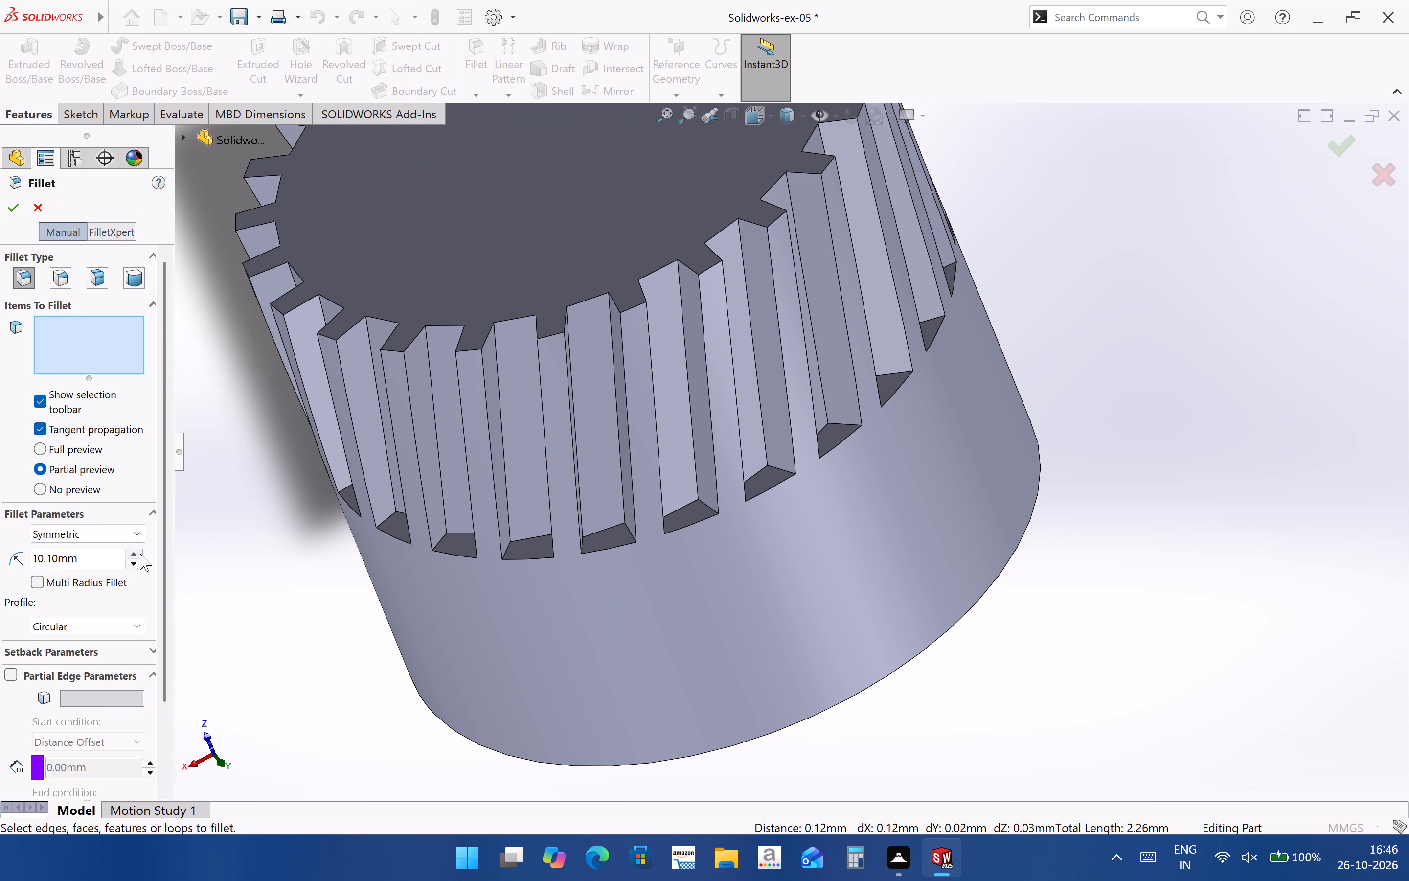
triple_click(138, 560)
triple_click(137, 561)
double_click(138, 562)
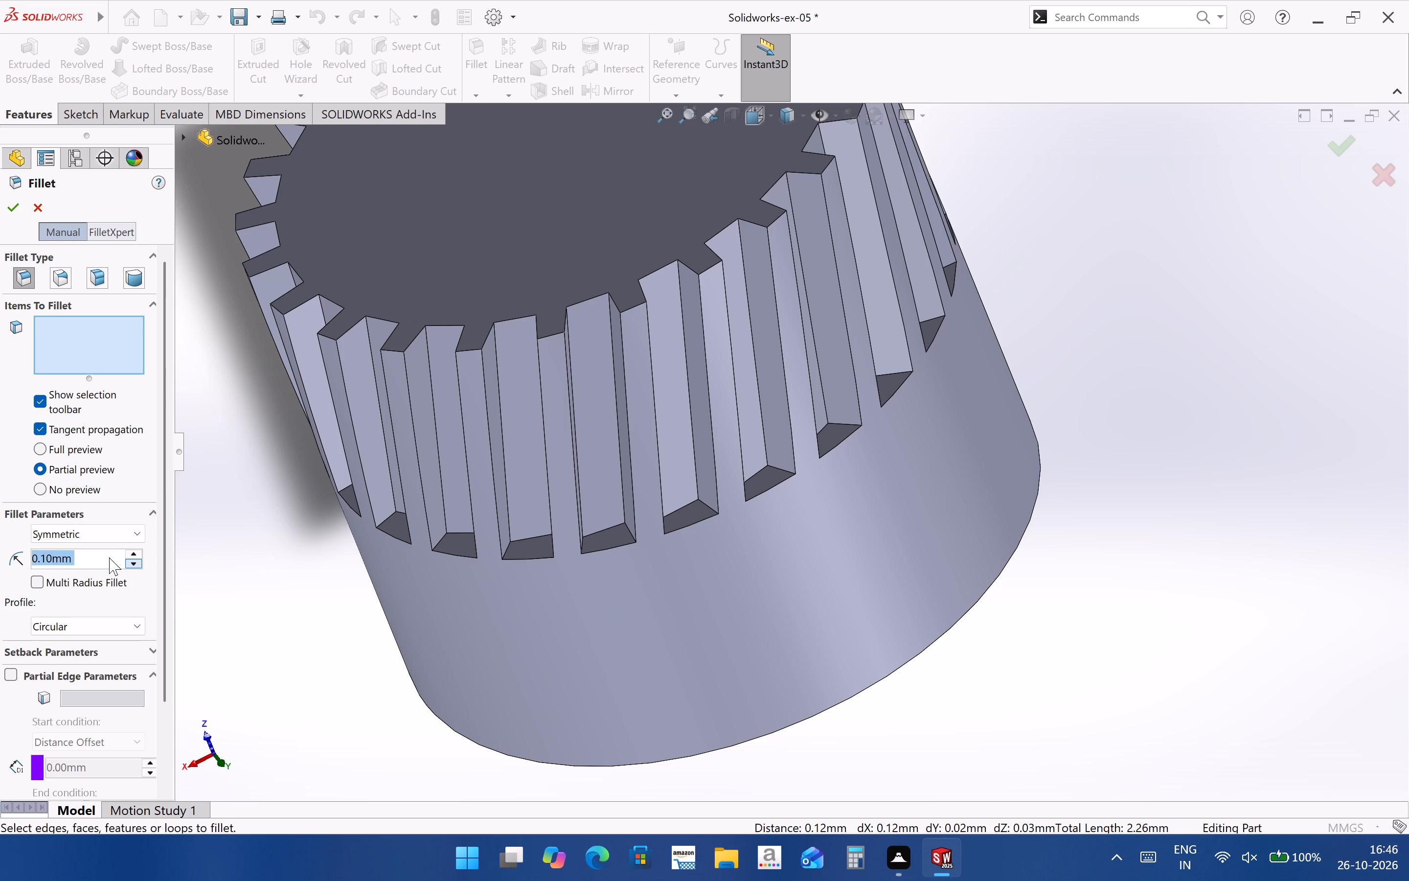
click(109, 557)
key(BackSpace)
key(BackSpace)
key(BackSpace)
key(BackSpace)
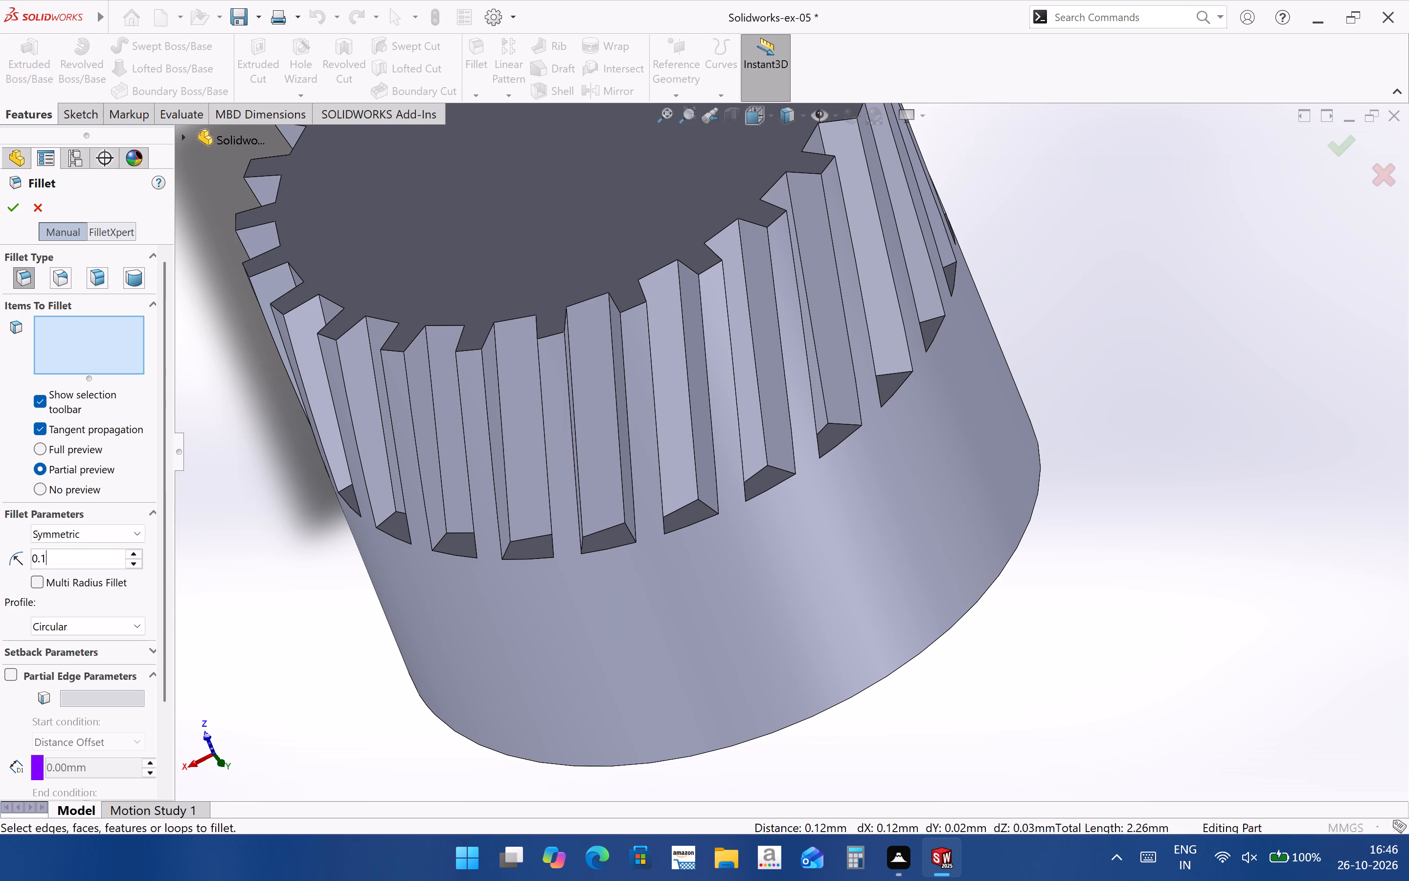
key(5)
key(Return)
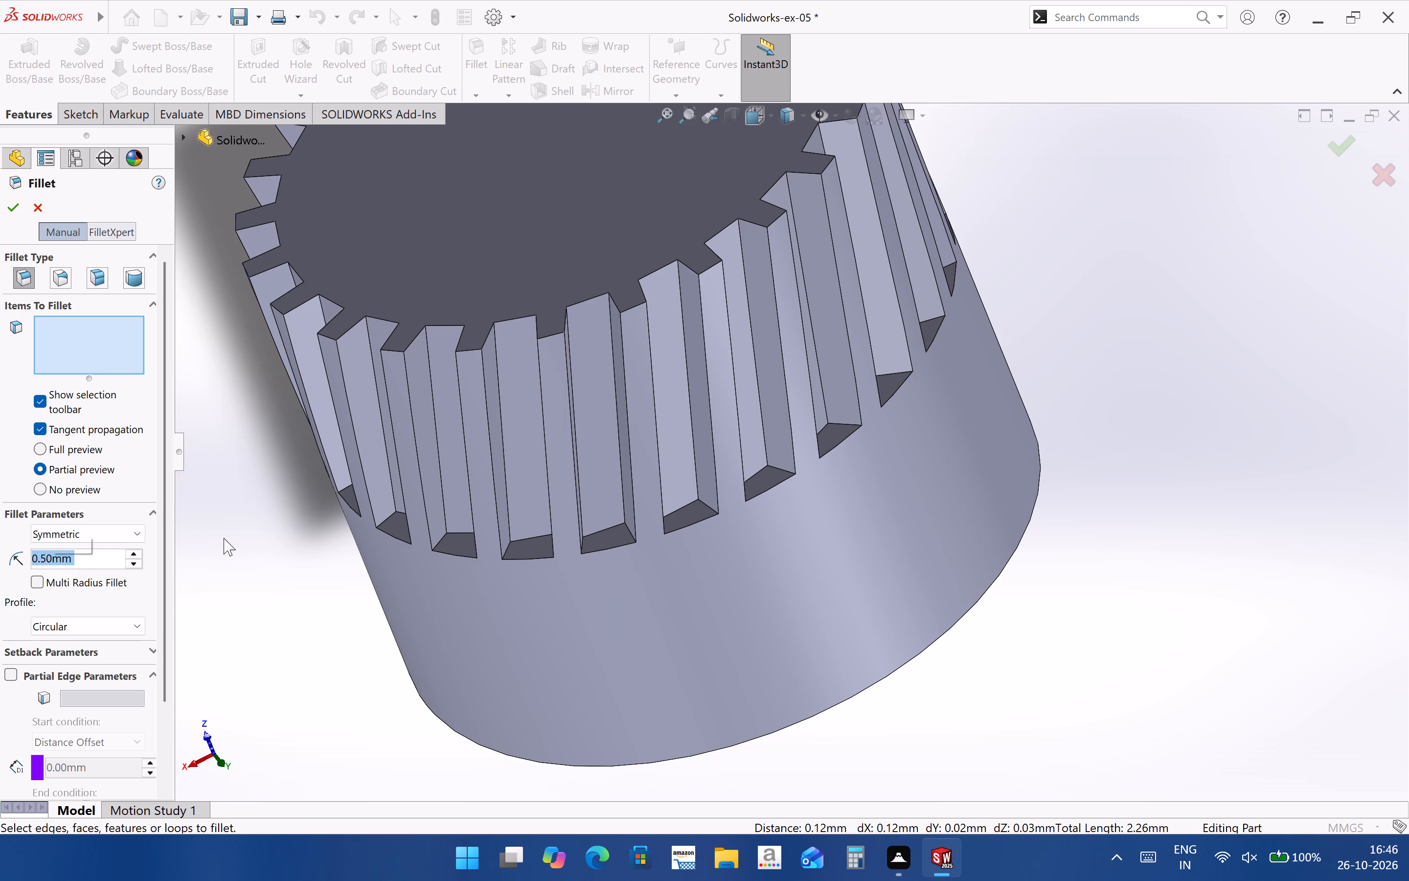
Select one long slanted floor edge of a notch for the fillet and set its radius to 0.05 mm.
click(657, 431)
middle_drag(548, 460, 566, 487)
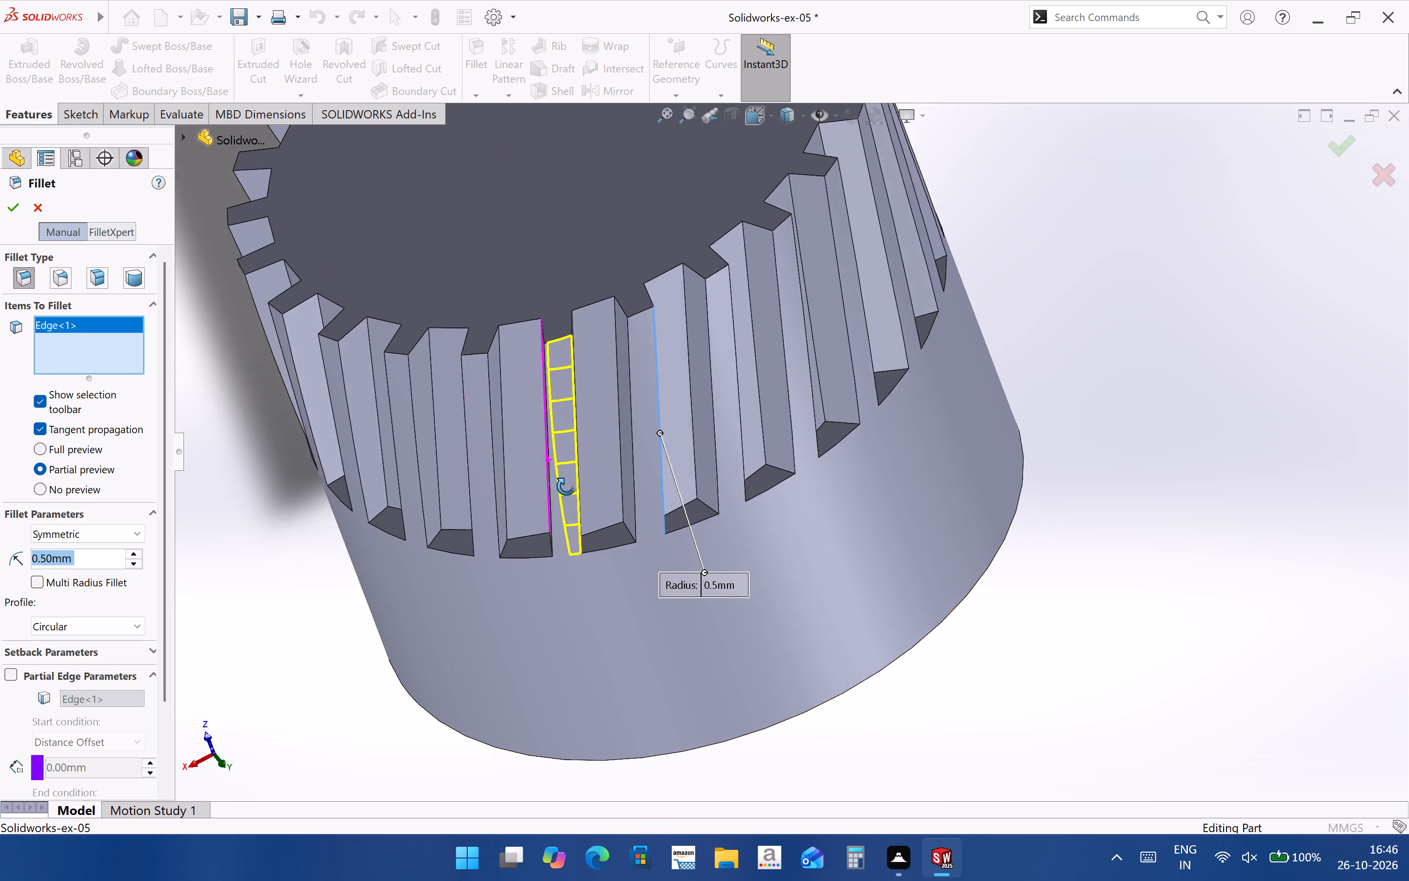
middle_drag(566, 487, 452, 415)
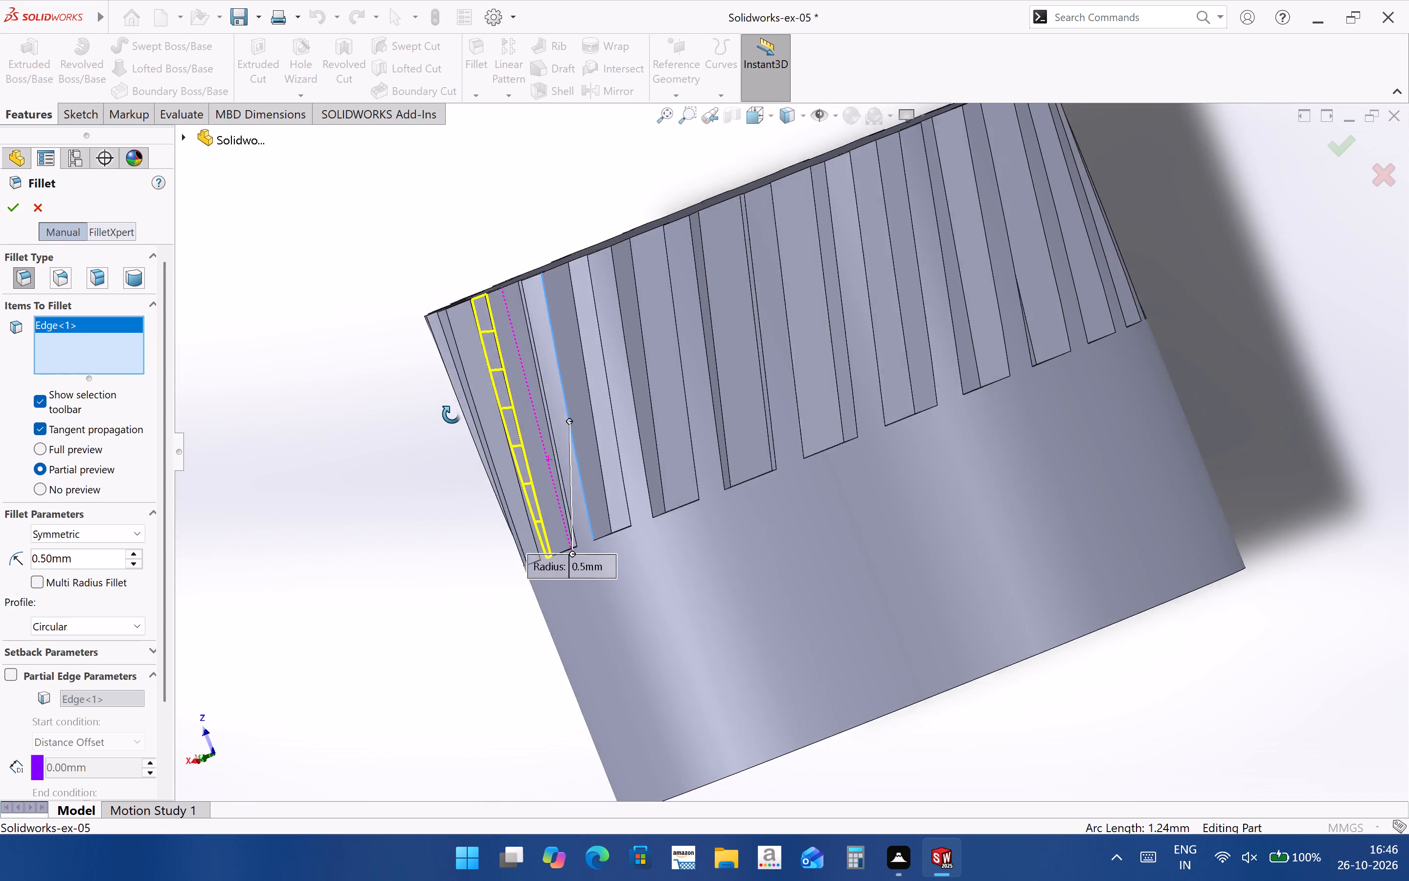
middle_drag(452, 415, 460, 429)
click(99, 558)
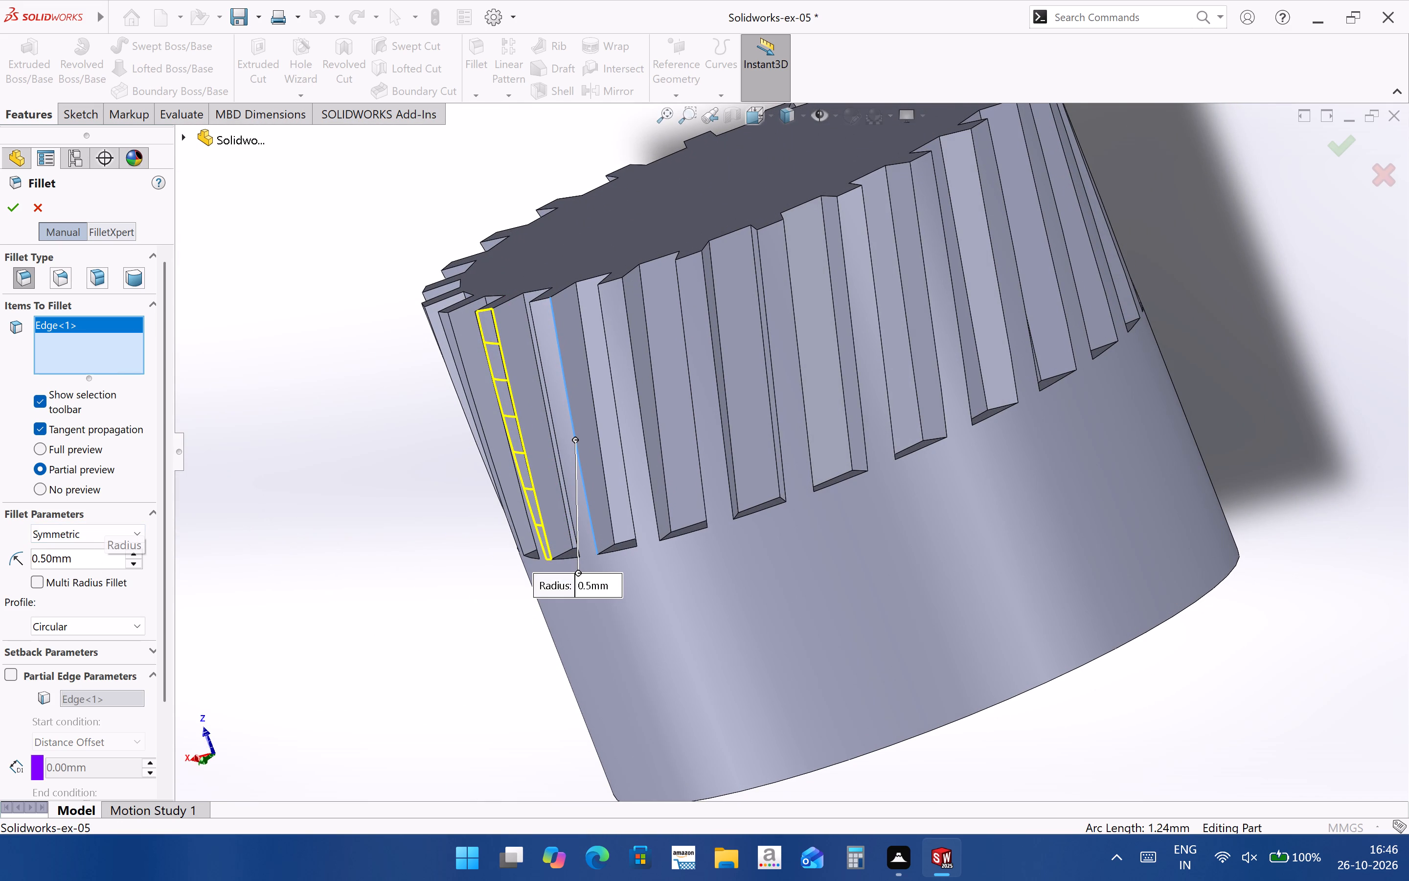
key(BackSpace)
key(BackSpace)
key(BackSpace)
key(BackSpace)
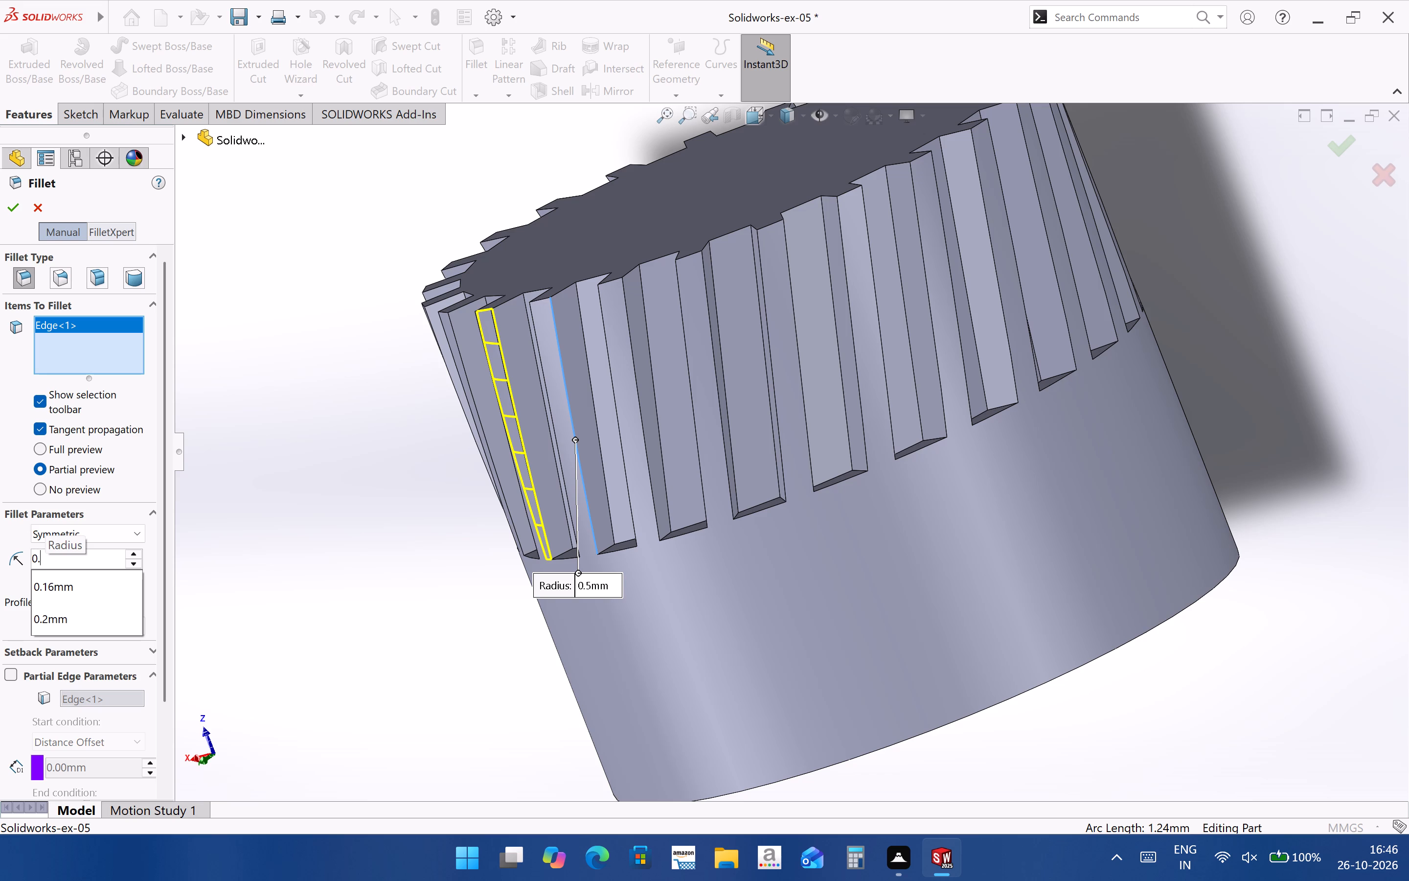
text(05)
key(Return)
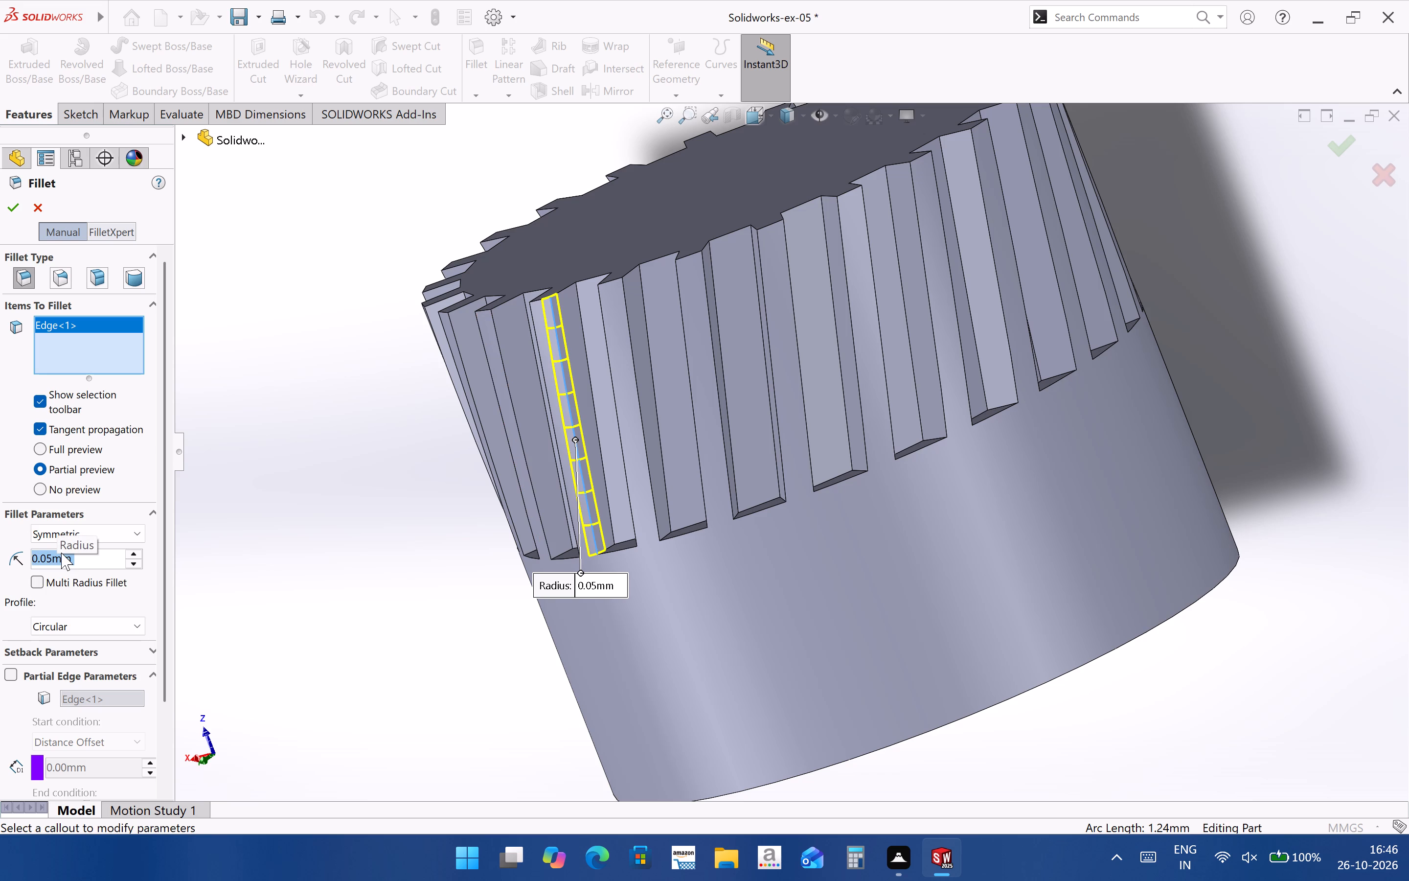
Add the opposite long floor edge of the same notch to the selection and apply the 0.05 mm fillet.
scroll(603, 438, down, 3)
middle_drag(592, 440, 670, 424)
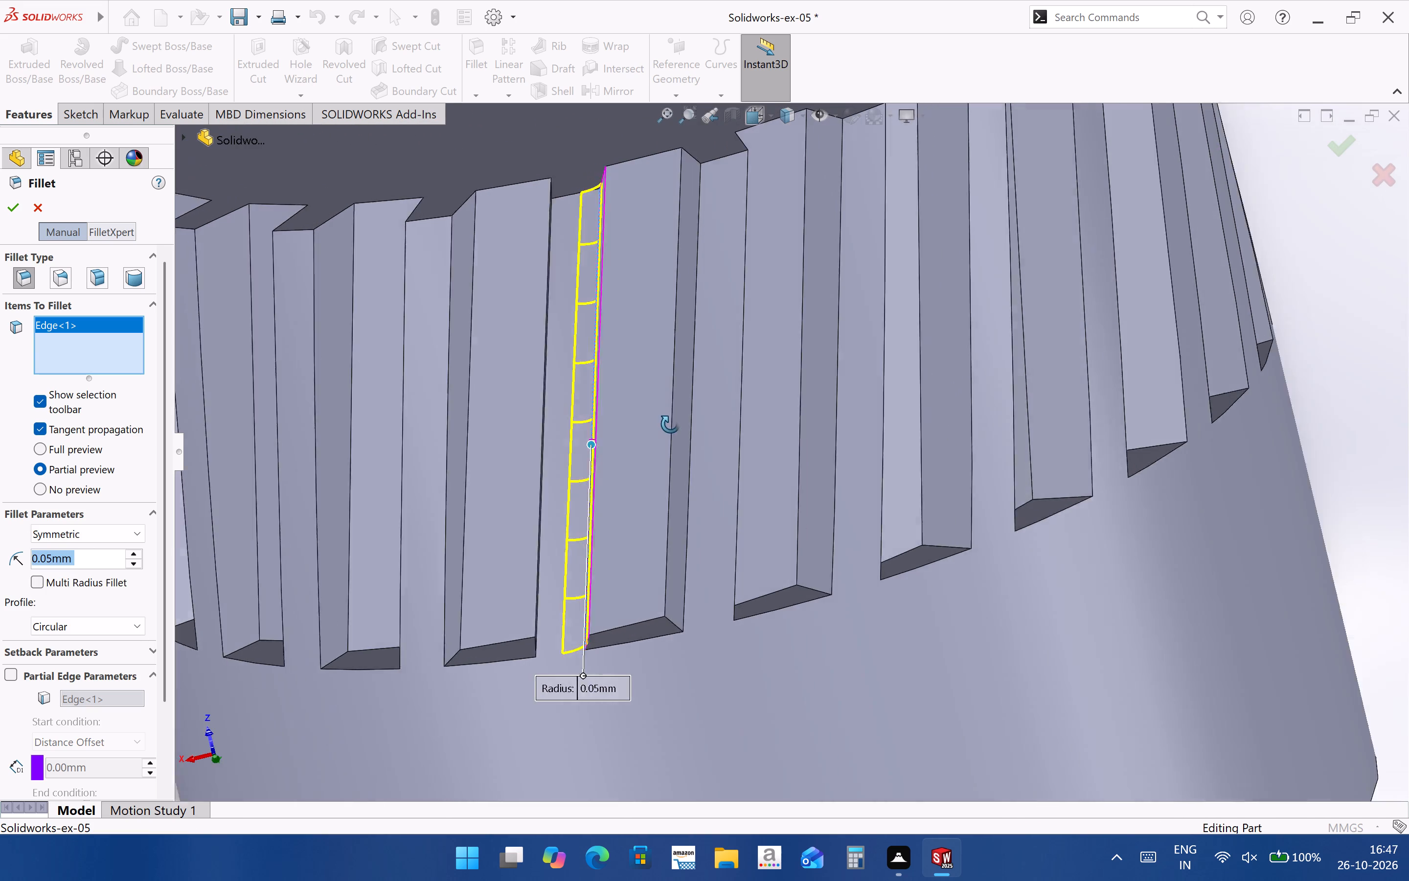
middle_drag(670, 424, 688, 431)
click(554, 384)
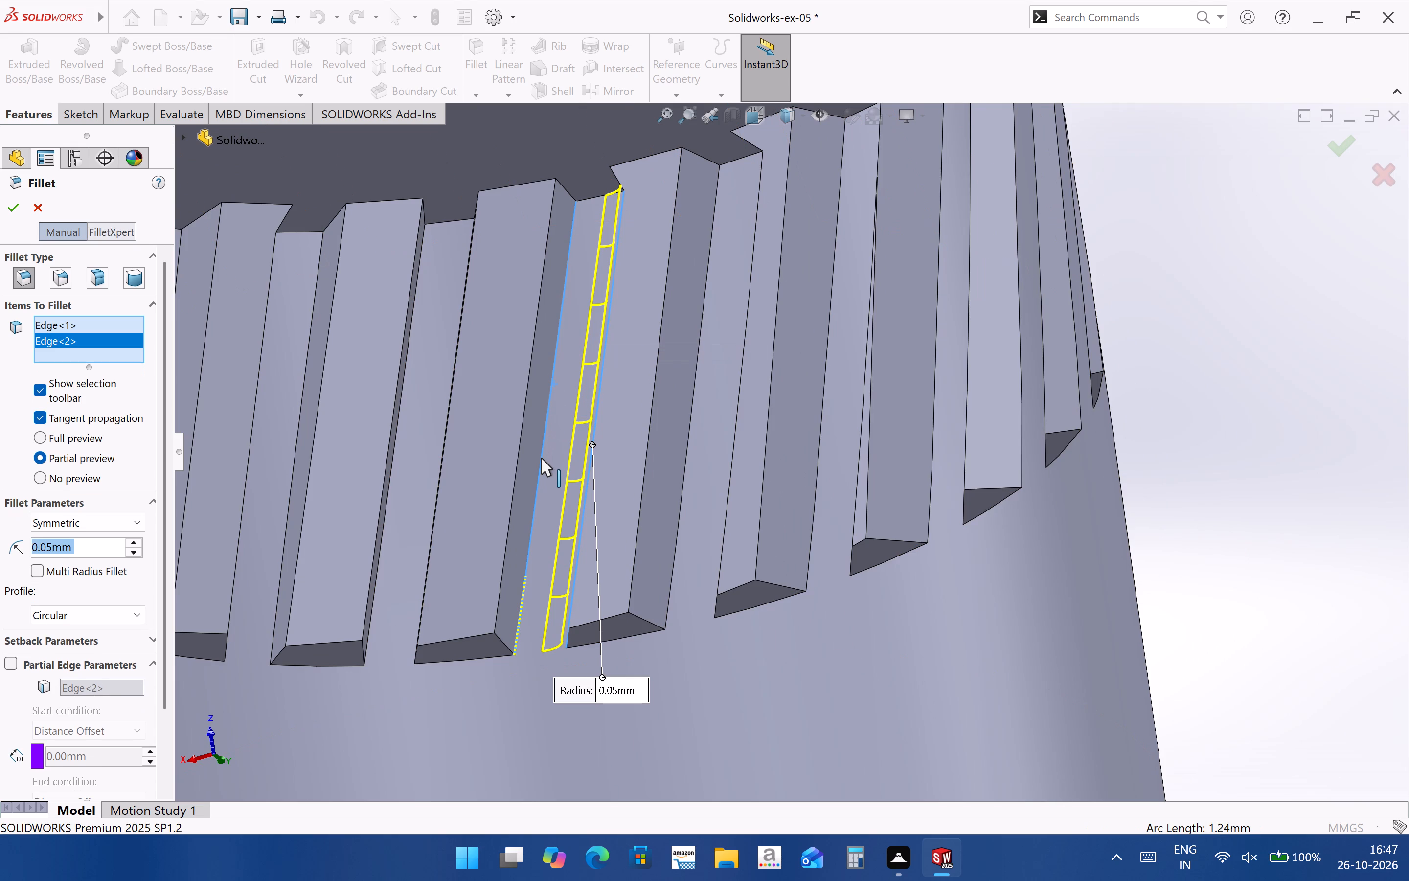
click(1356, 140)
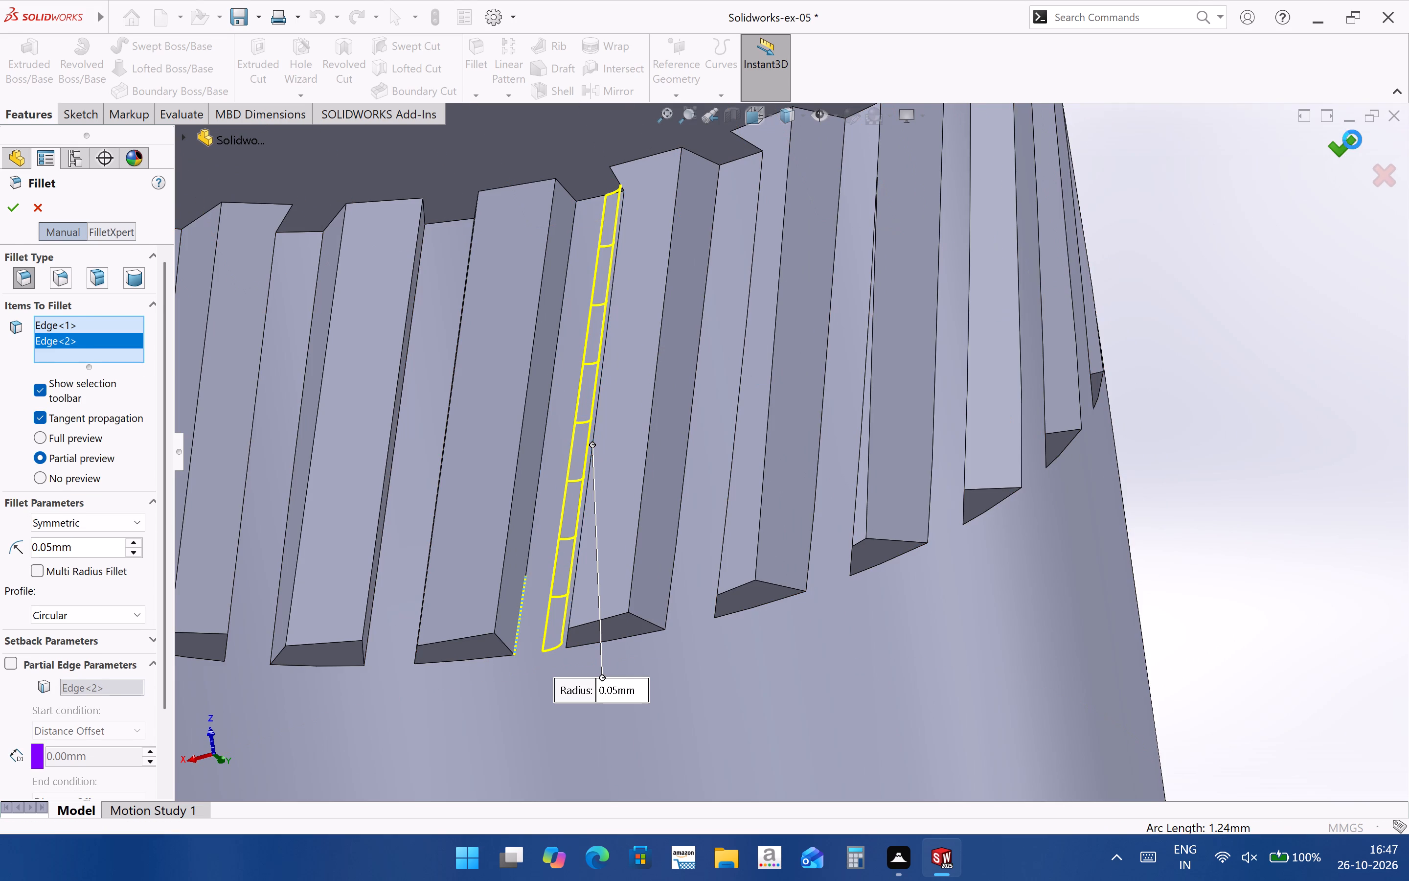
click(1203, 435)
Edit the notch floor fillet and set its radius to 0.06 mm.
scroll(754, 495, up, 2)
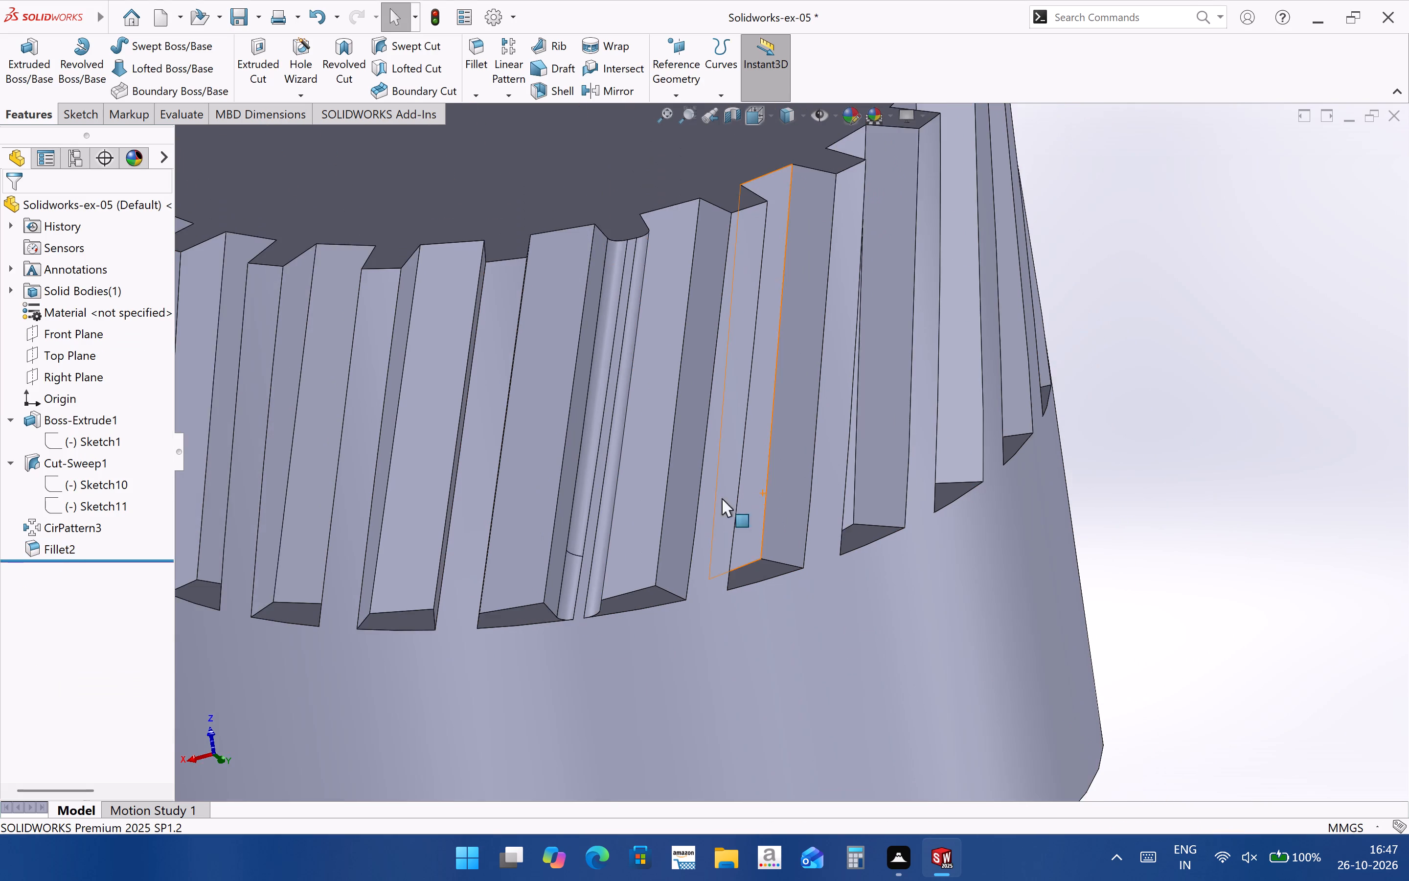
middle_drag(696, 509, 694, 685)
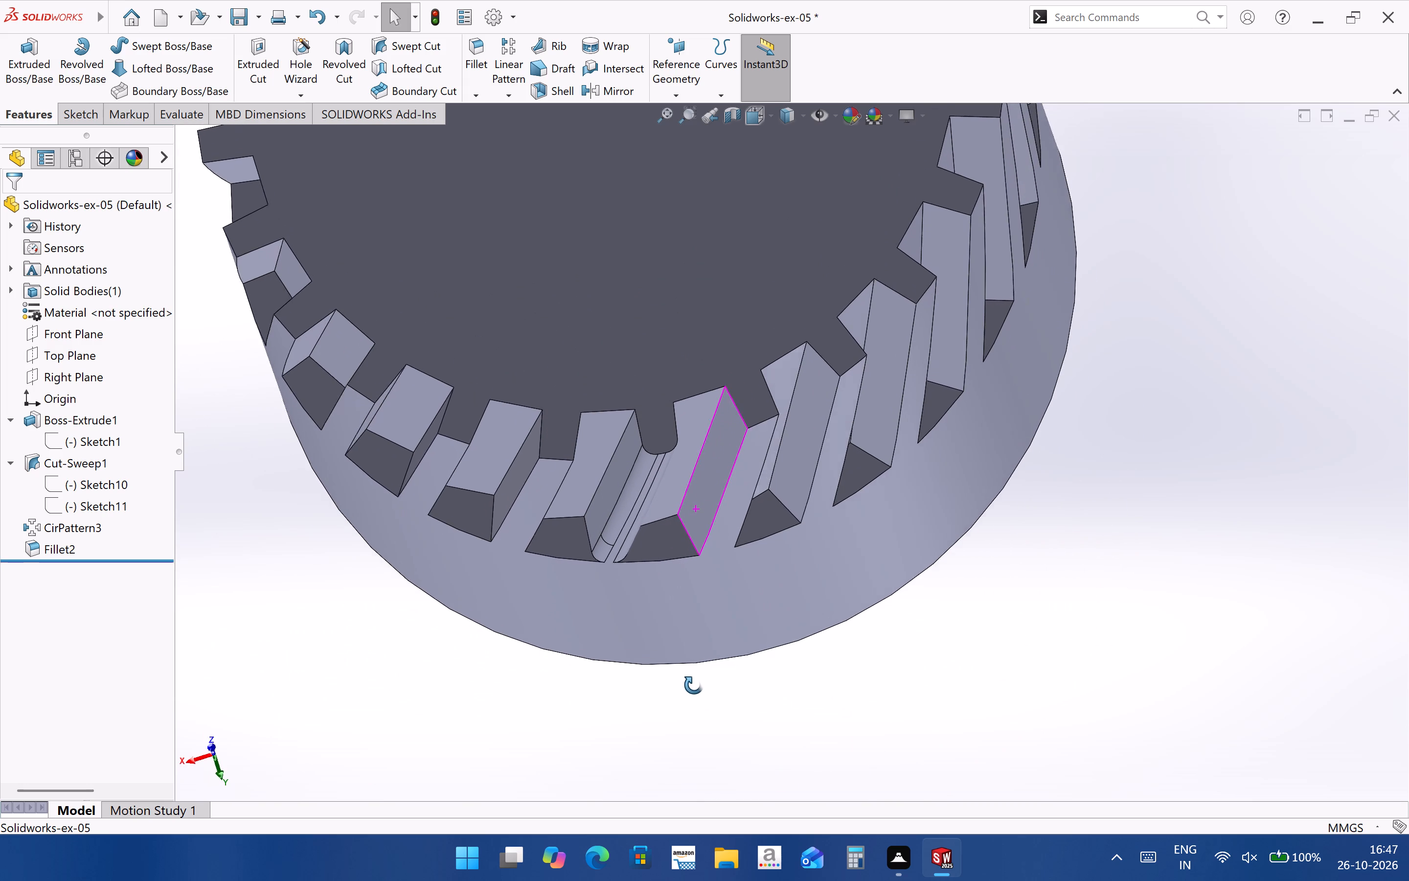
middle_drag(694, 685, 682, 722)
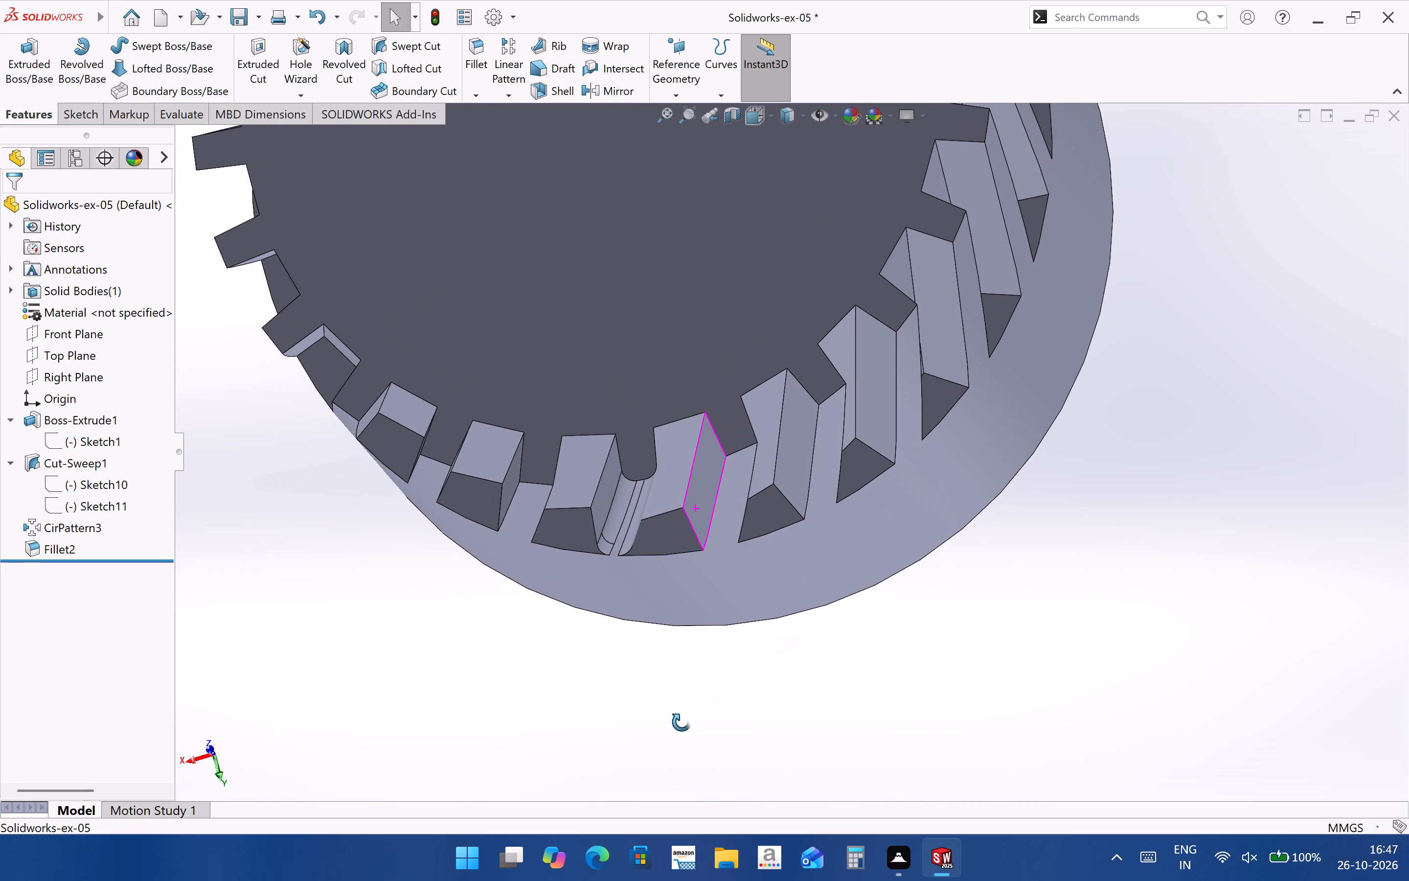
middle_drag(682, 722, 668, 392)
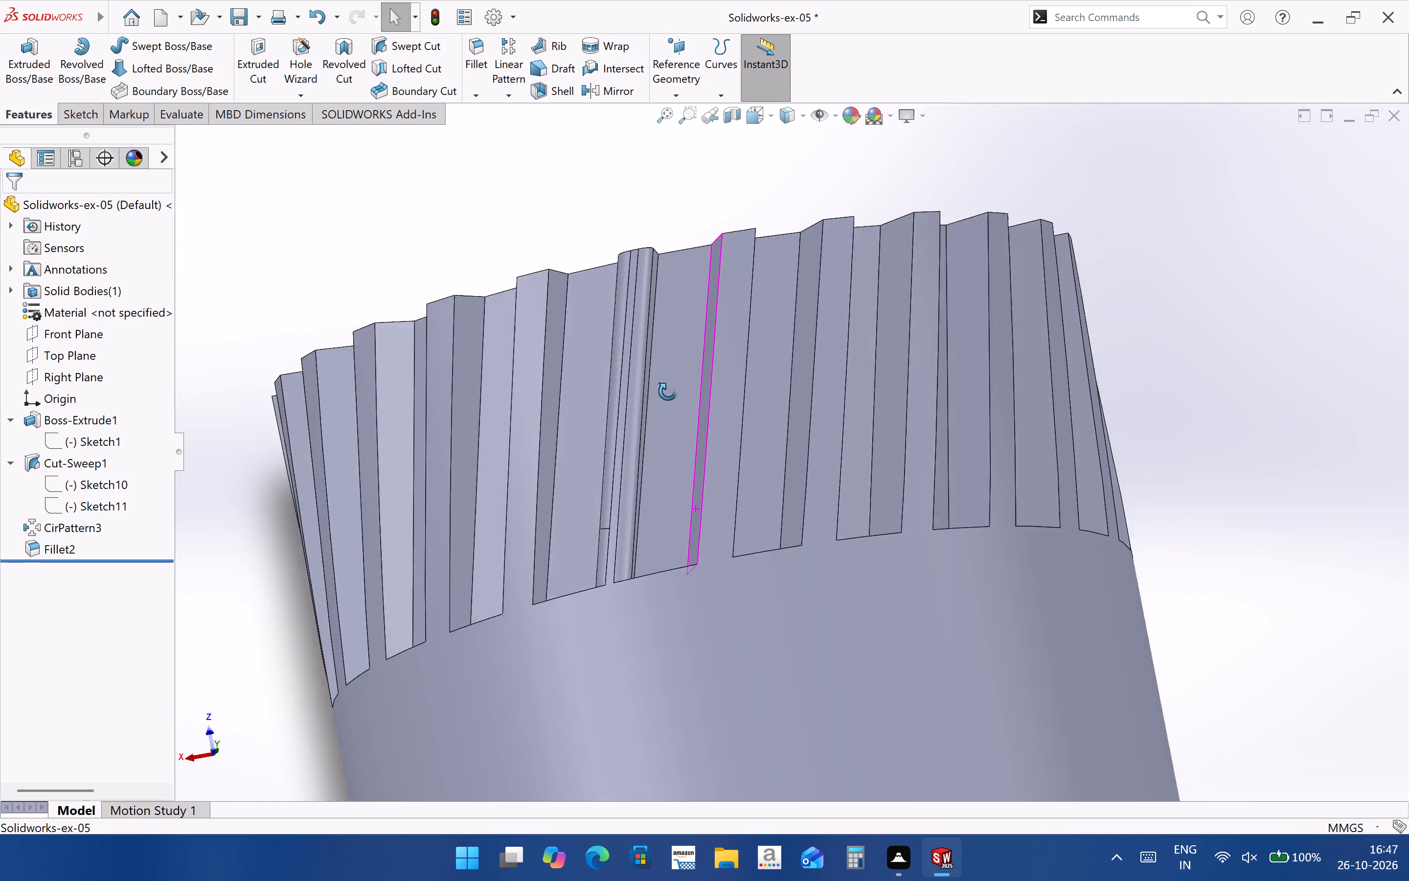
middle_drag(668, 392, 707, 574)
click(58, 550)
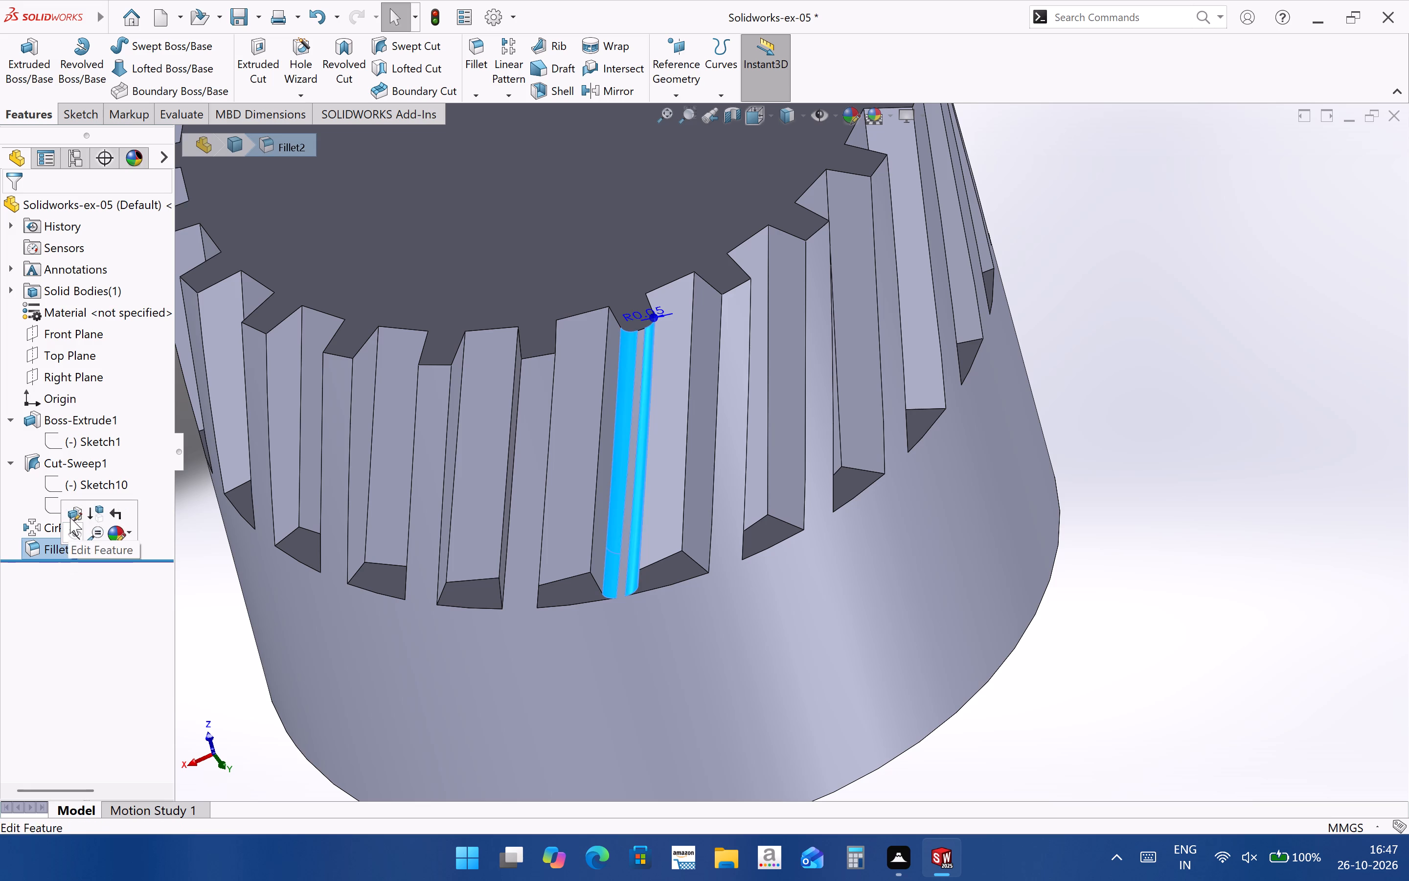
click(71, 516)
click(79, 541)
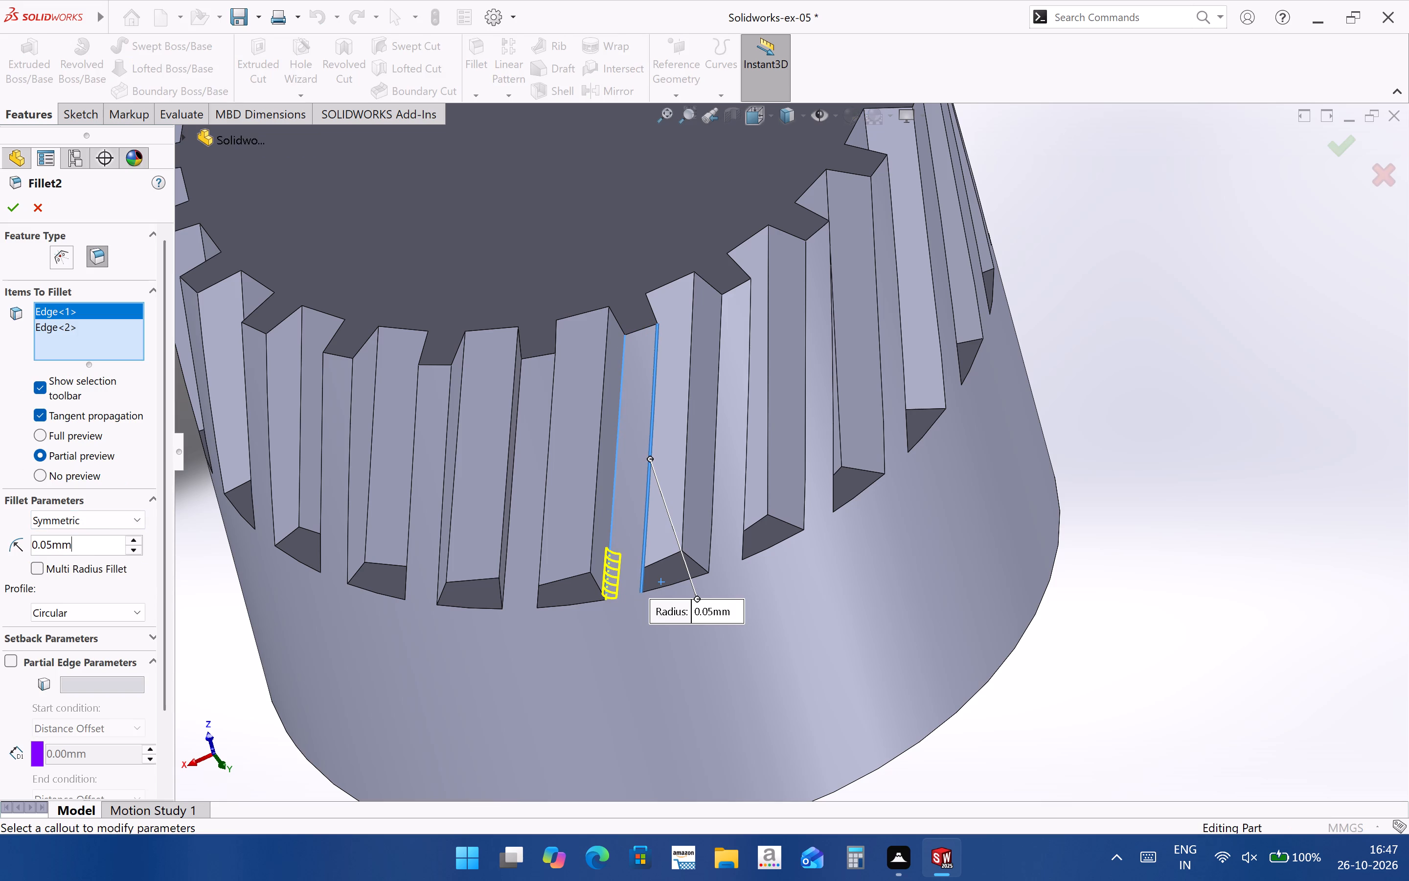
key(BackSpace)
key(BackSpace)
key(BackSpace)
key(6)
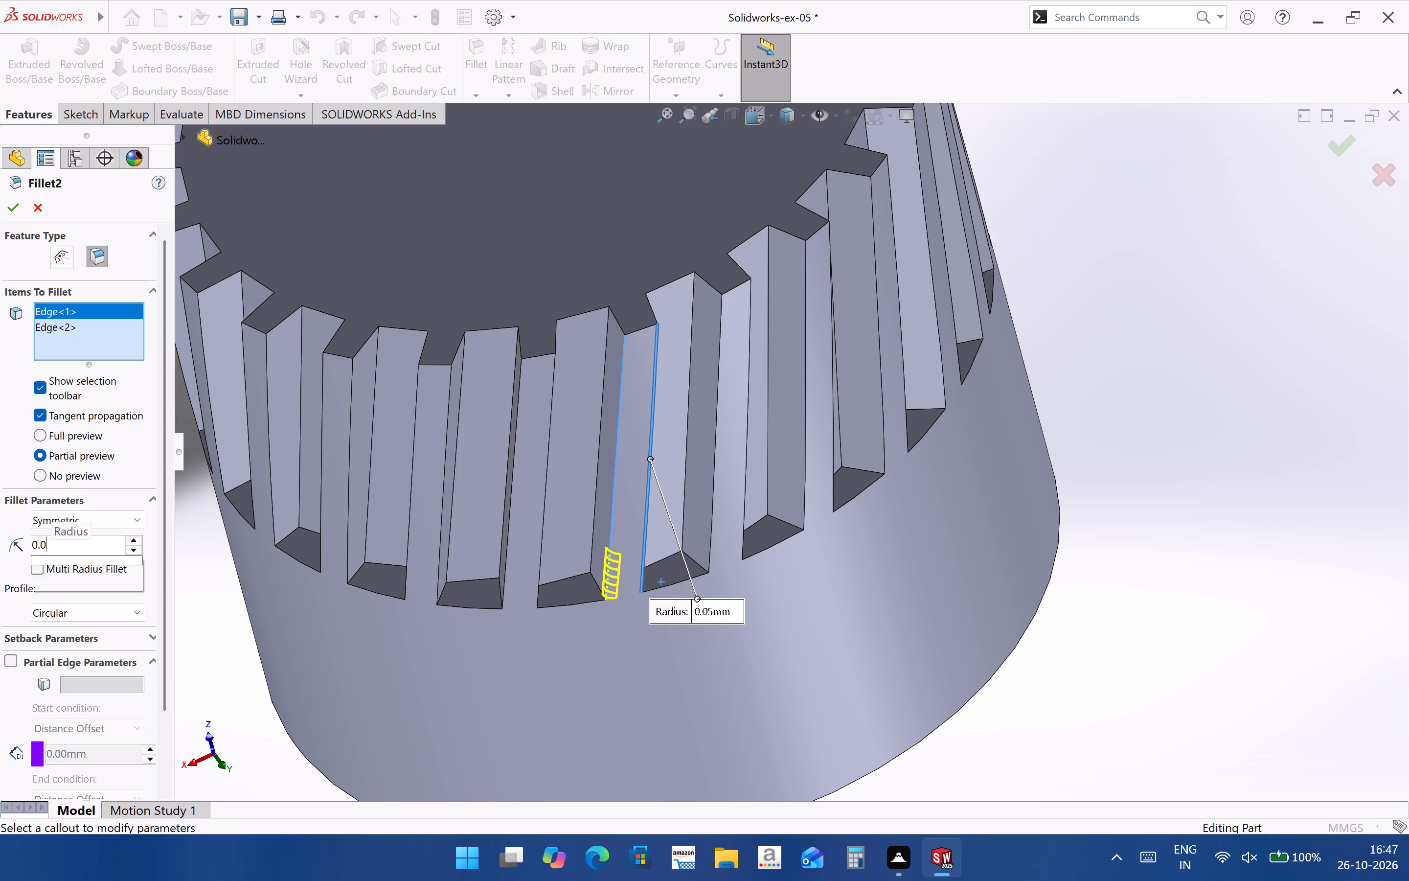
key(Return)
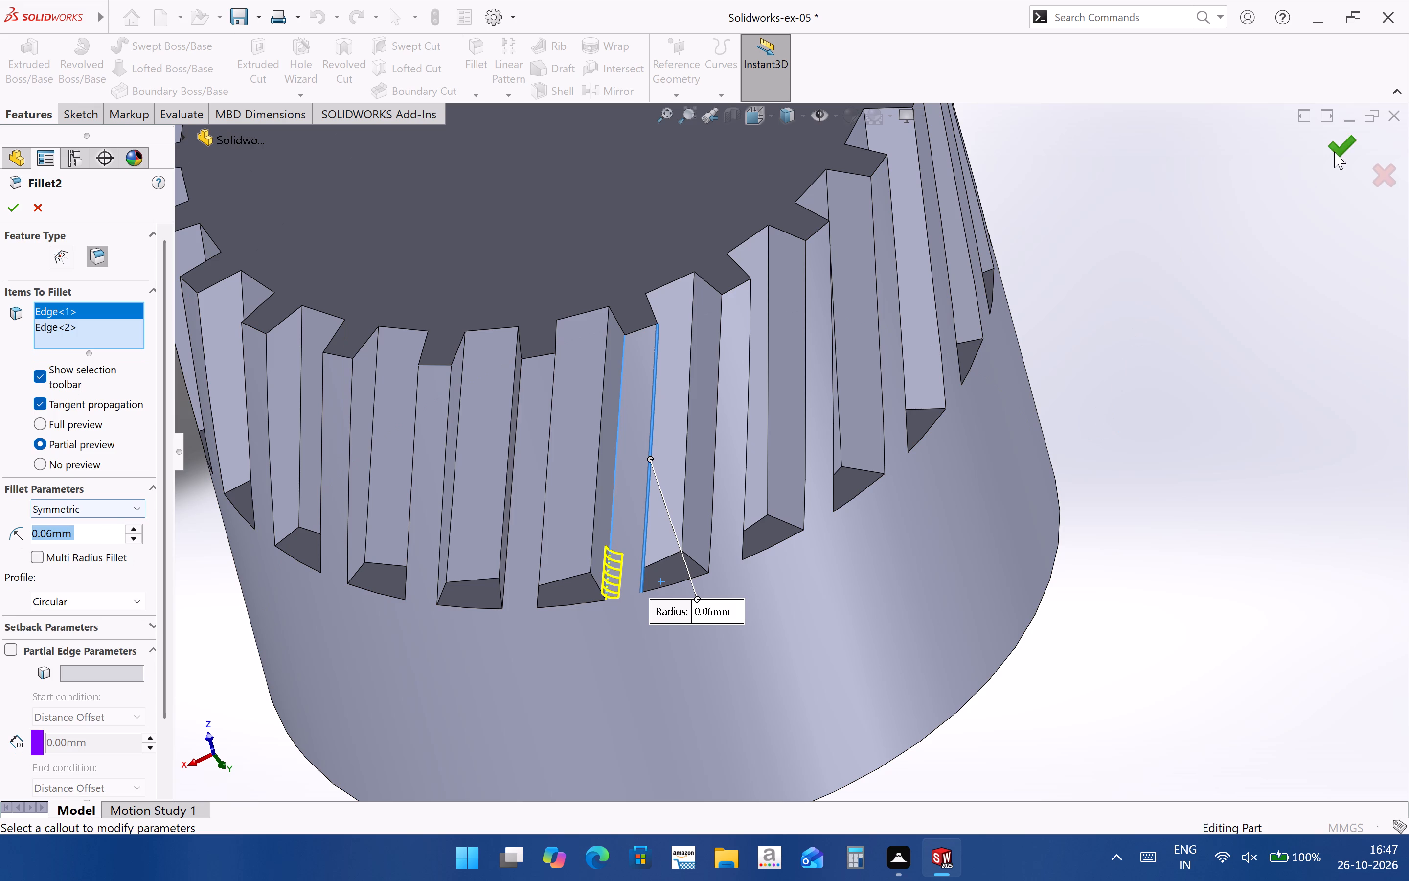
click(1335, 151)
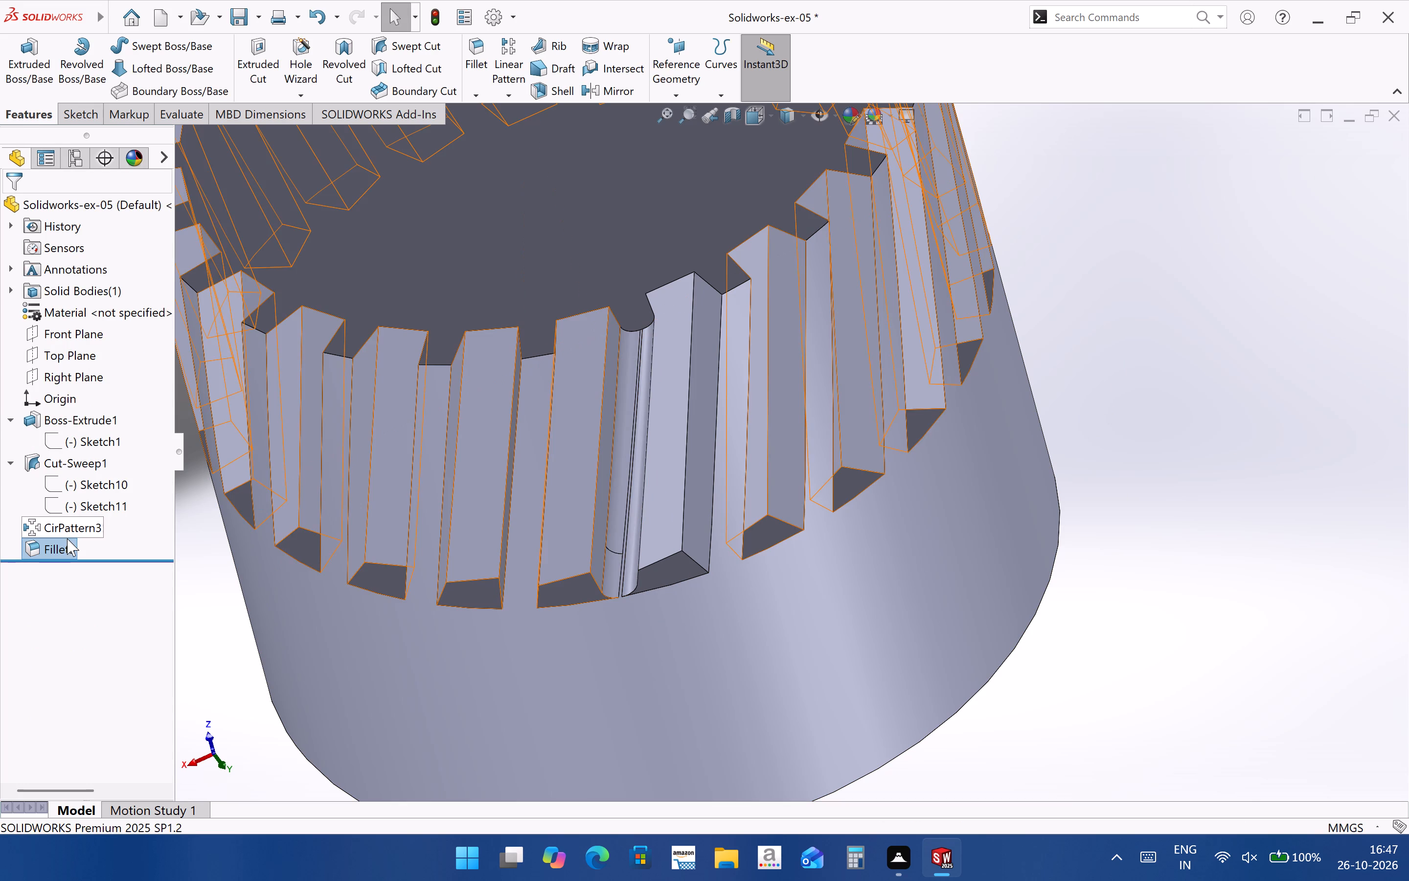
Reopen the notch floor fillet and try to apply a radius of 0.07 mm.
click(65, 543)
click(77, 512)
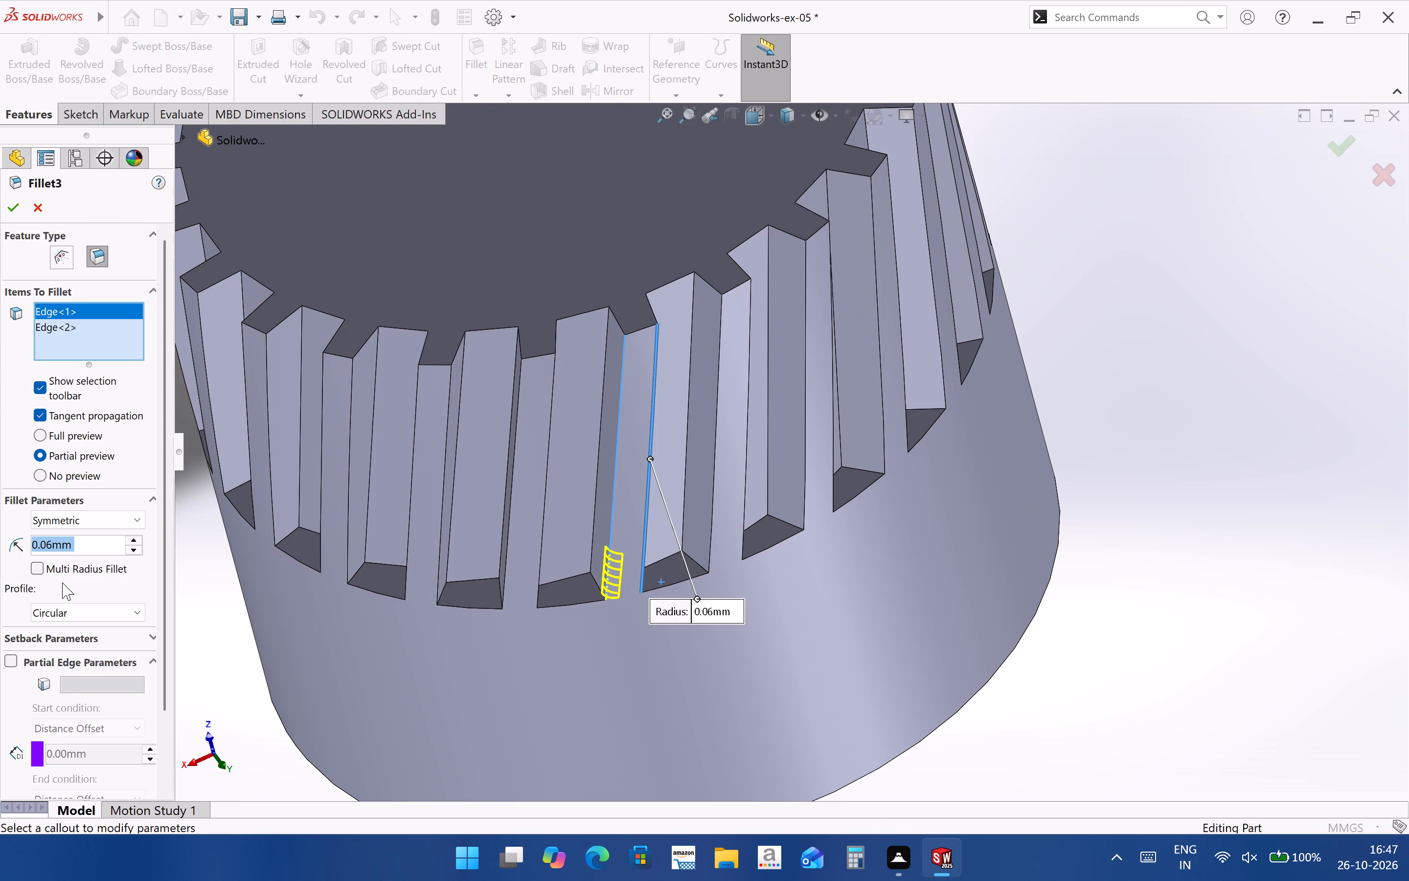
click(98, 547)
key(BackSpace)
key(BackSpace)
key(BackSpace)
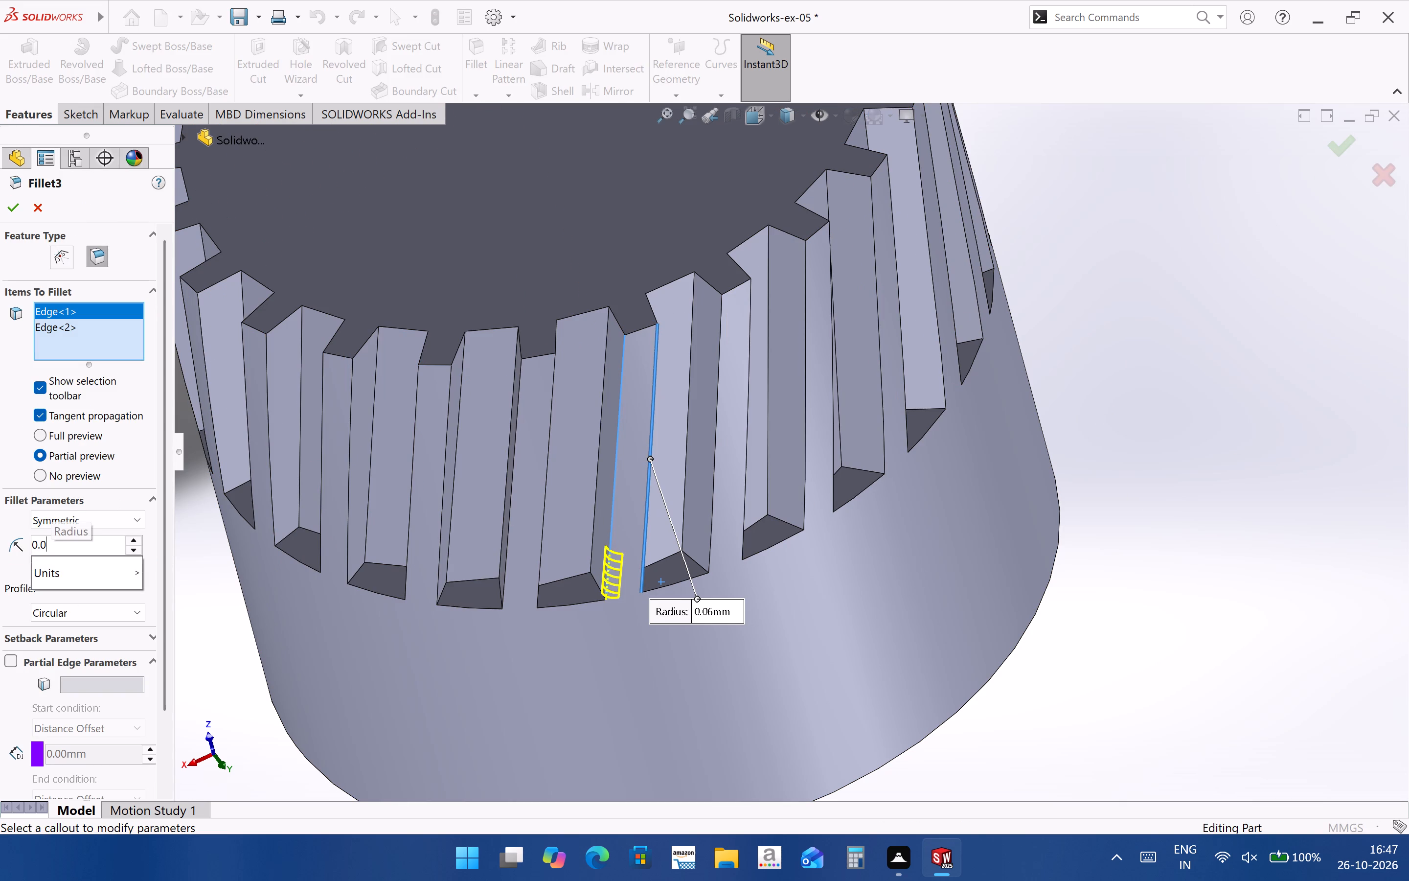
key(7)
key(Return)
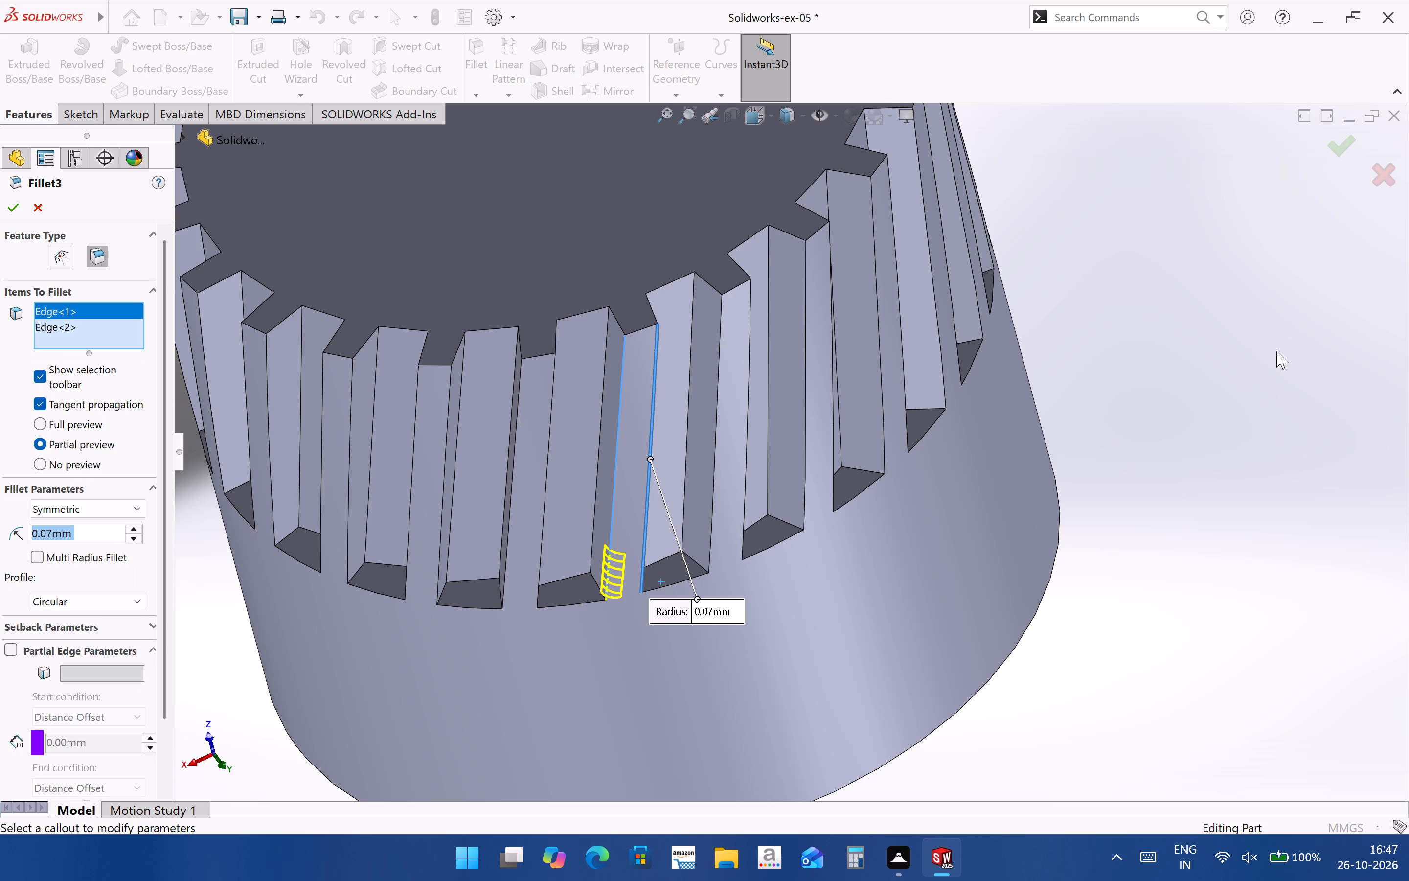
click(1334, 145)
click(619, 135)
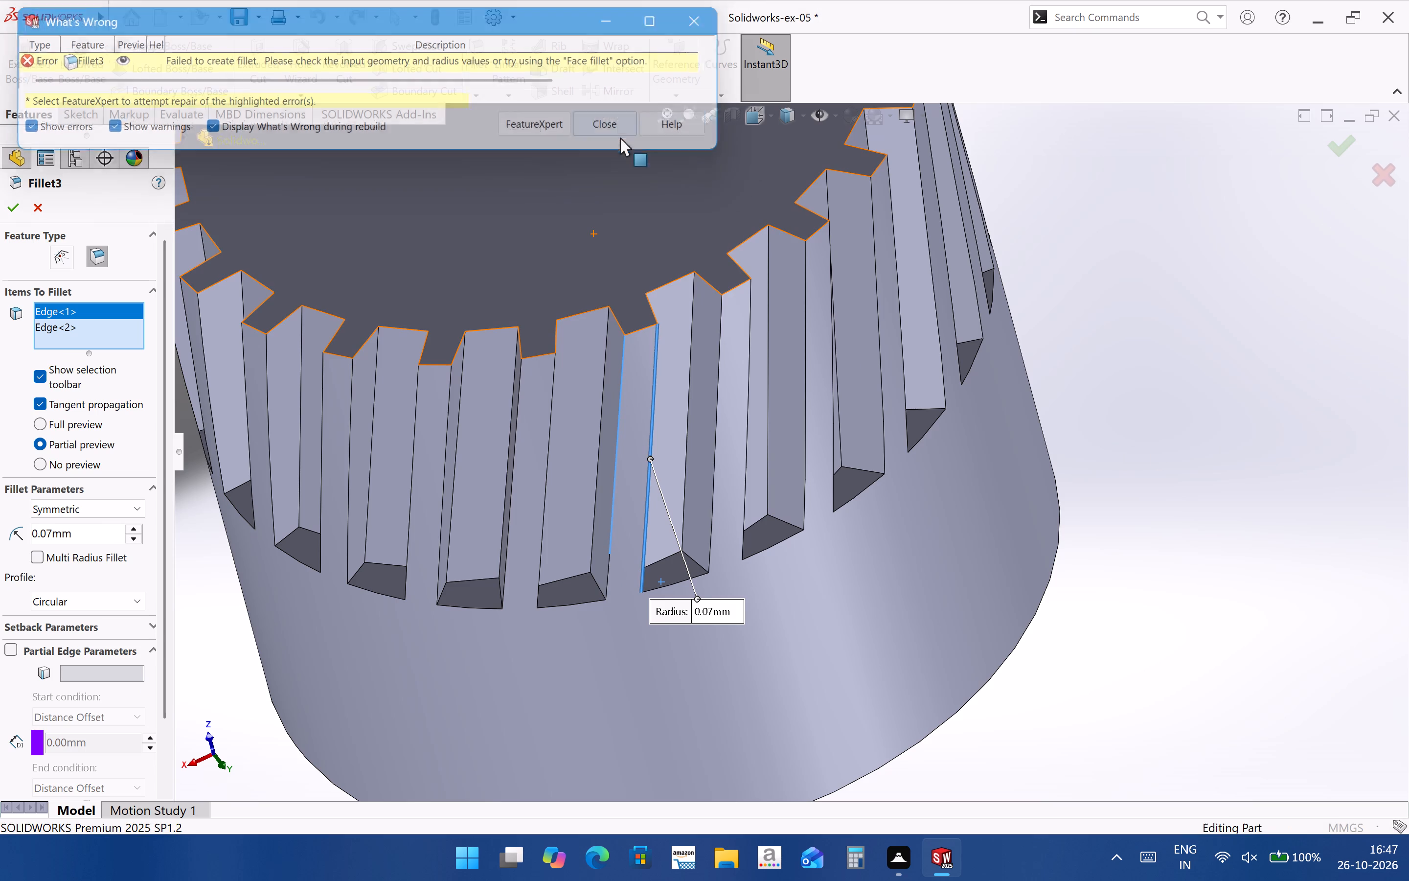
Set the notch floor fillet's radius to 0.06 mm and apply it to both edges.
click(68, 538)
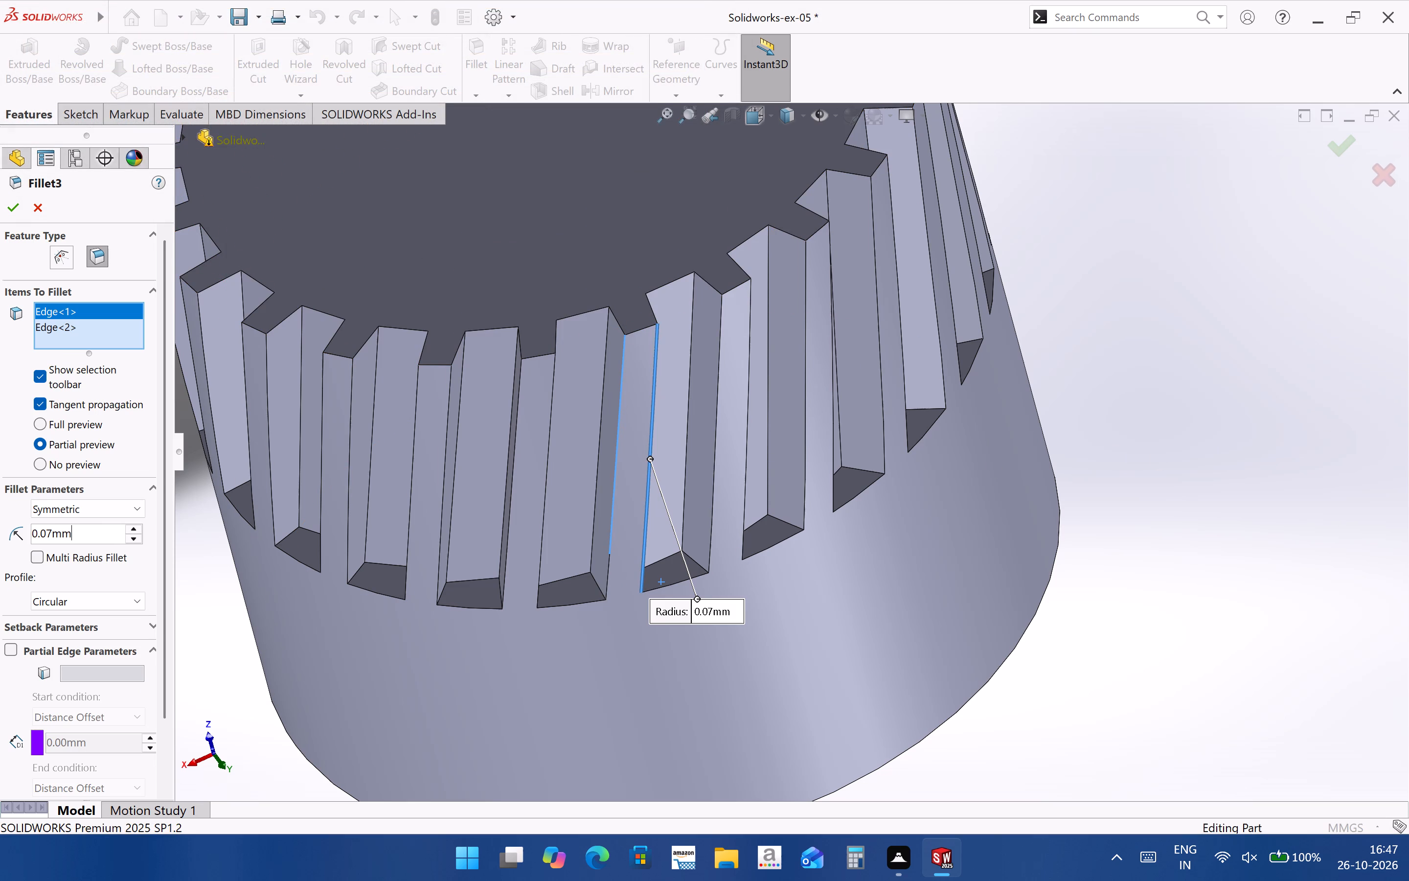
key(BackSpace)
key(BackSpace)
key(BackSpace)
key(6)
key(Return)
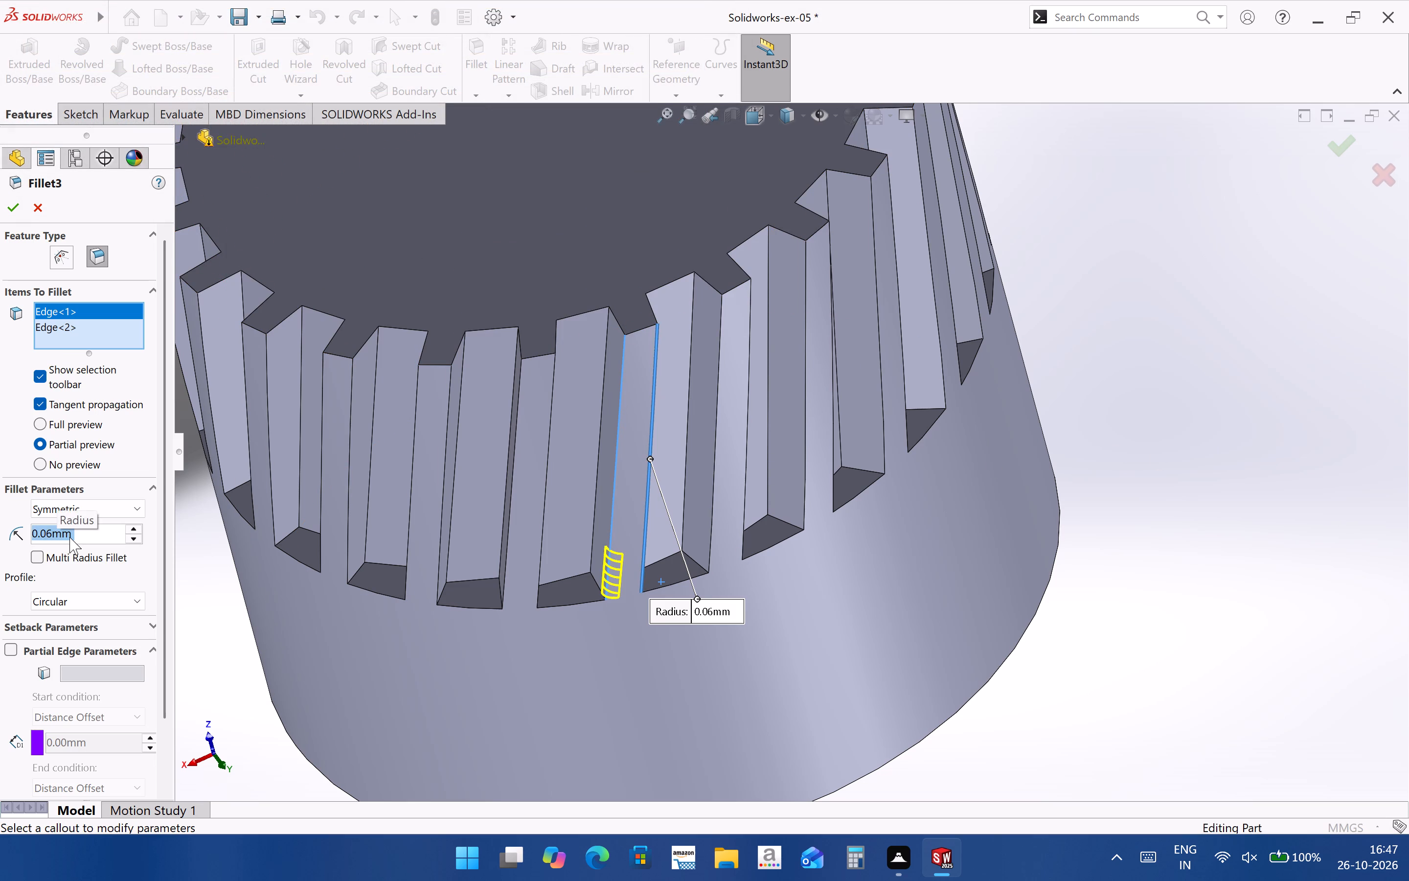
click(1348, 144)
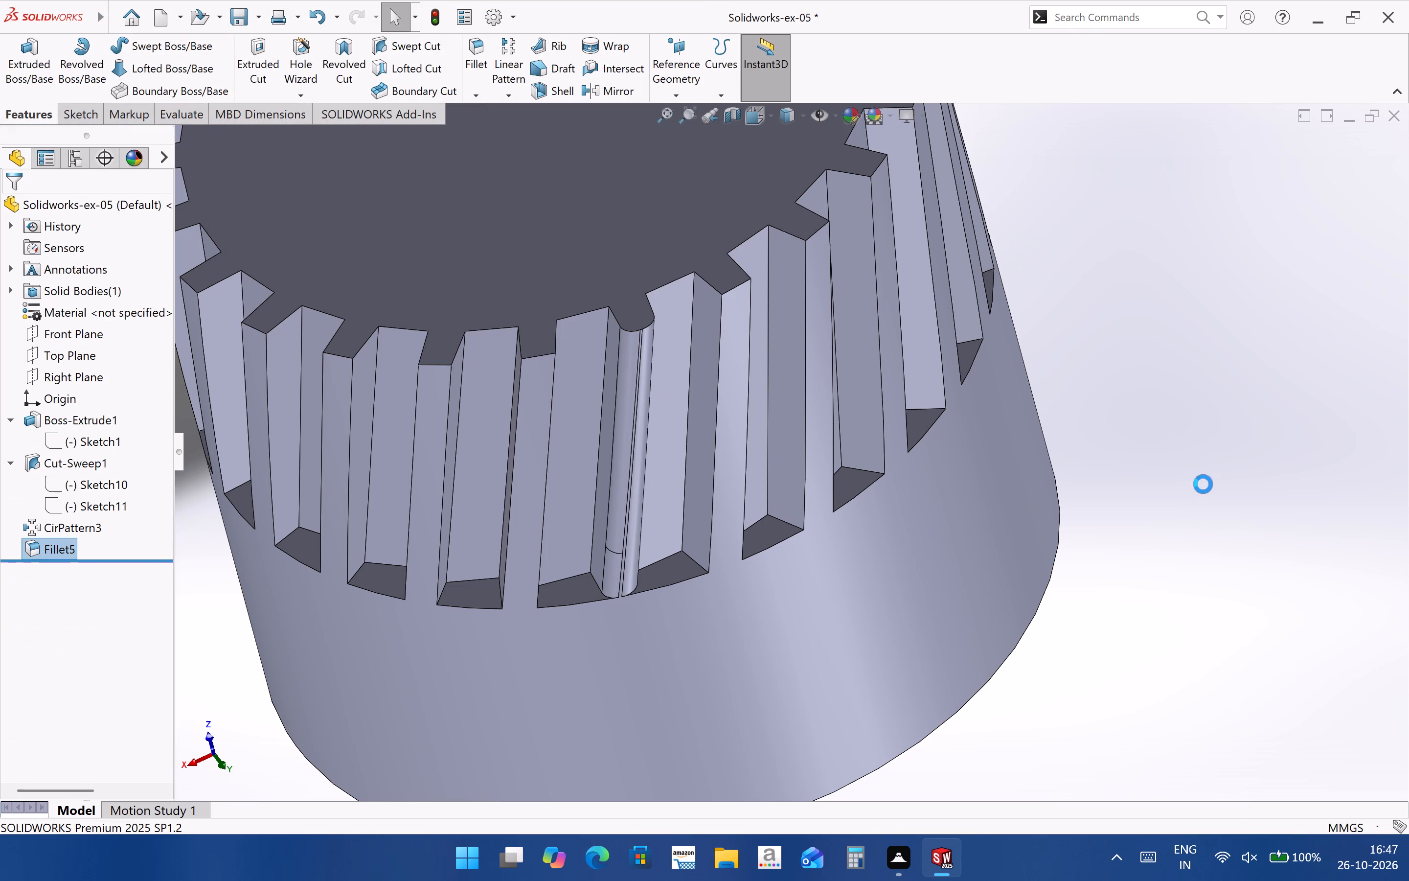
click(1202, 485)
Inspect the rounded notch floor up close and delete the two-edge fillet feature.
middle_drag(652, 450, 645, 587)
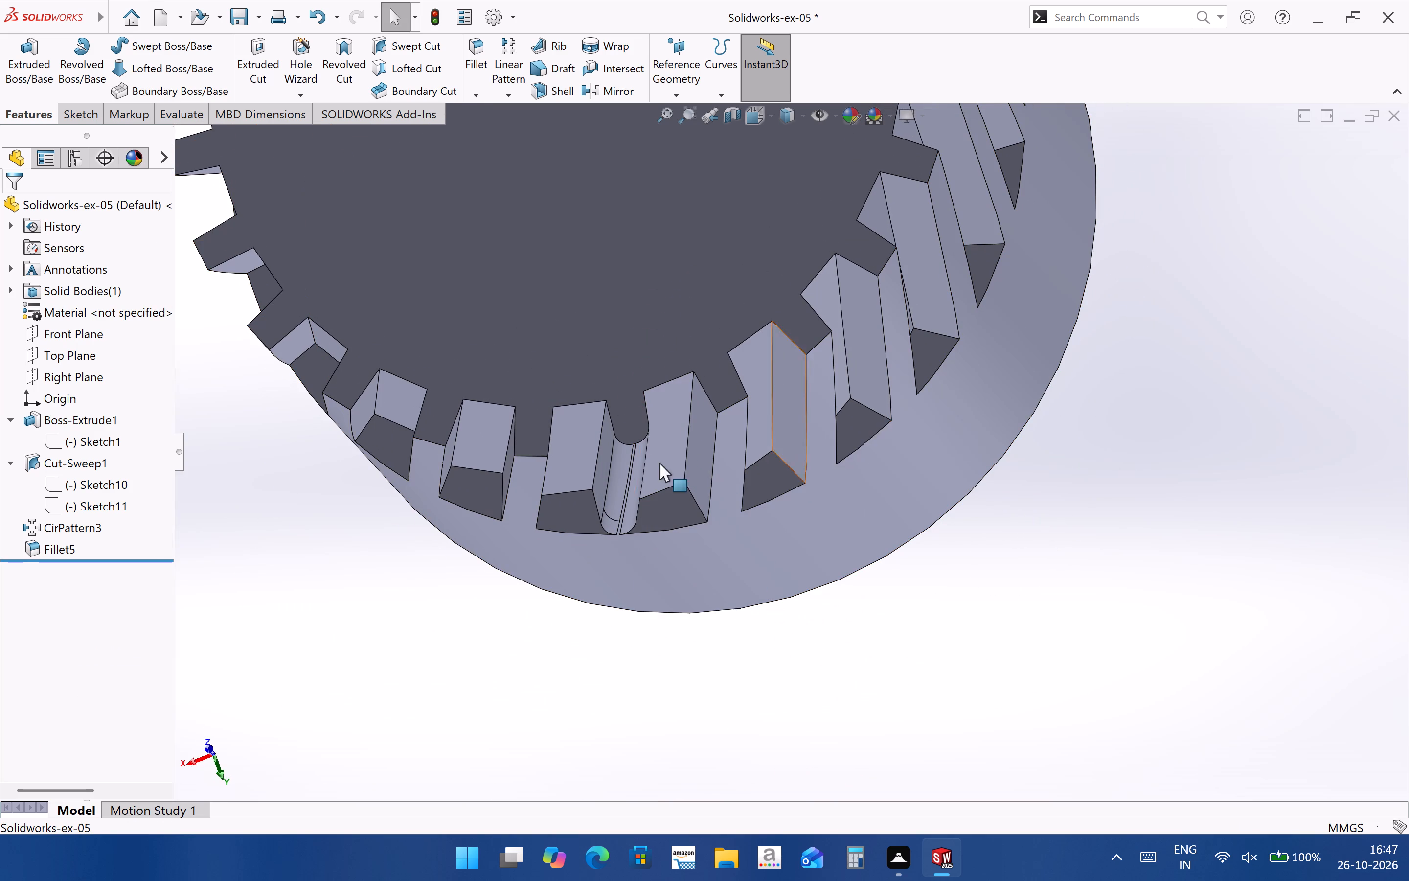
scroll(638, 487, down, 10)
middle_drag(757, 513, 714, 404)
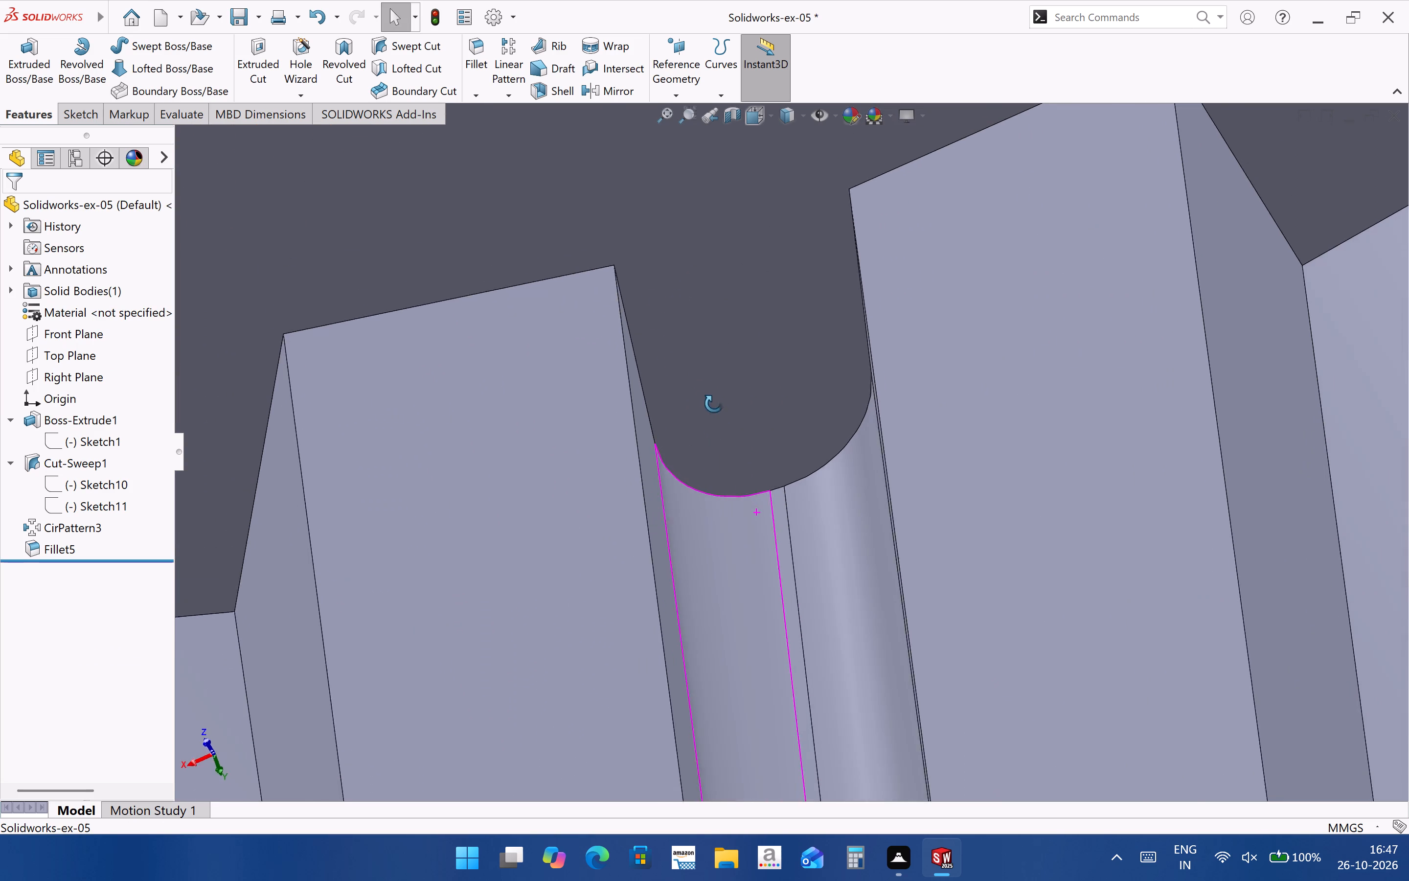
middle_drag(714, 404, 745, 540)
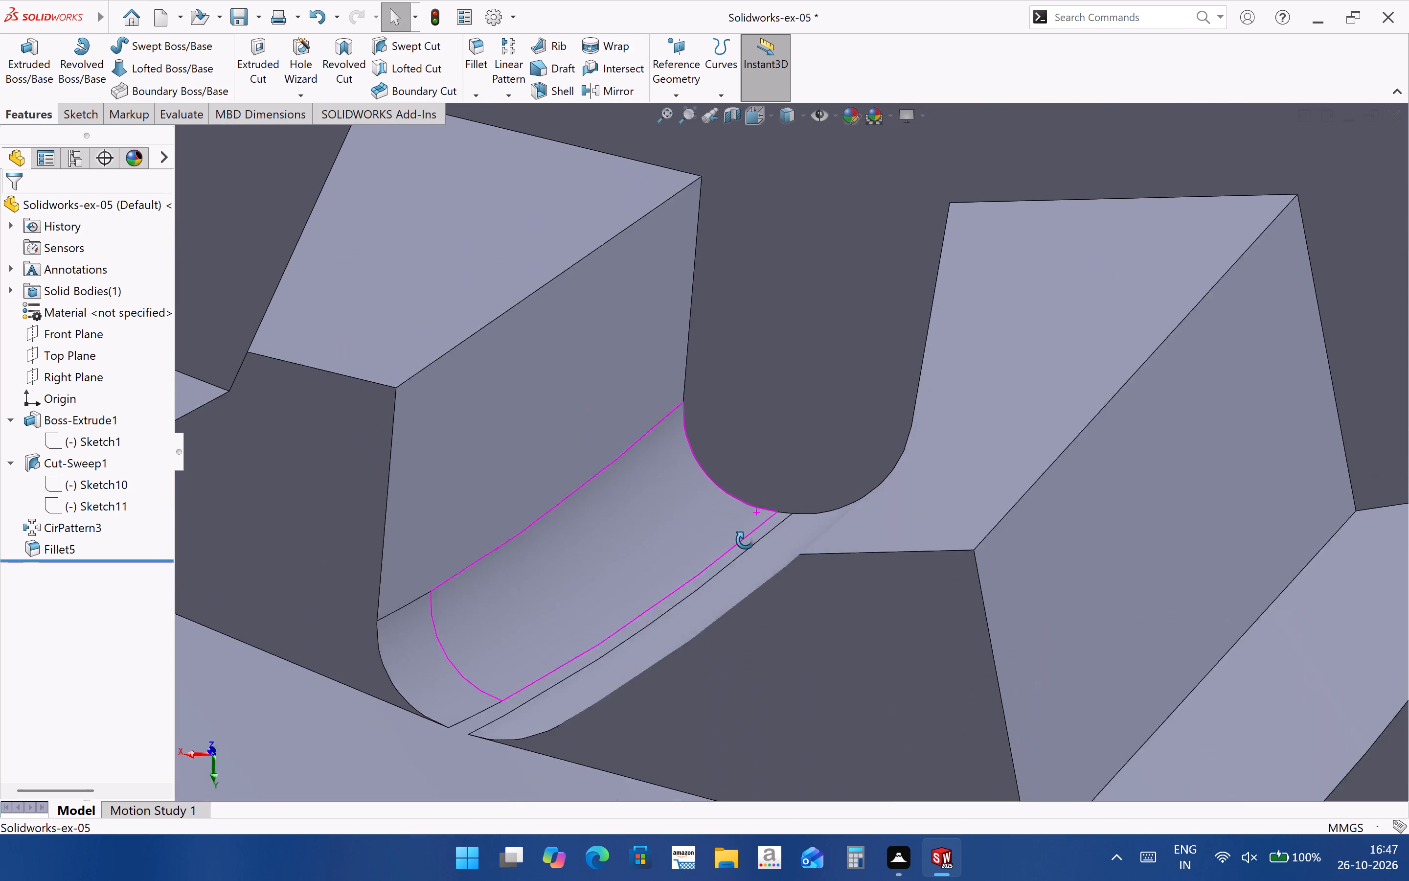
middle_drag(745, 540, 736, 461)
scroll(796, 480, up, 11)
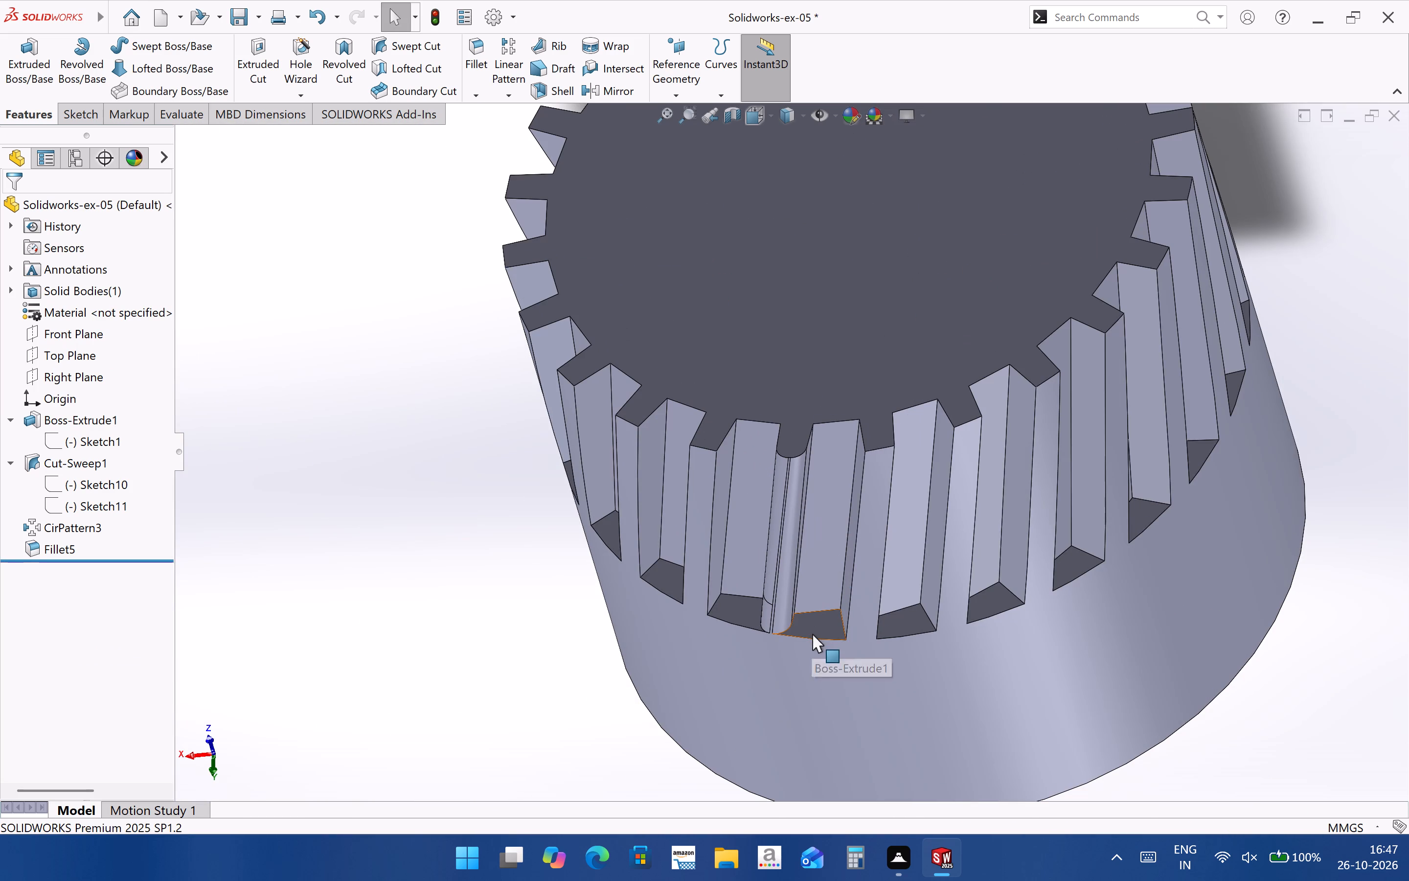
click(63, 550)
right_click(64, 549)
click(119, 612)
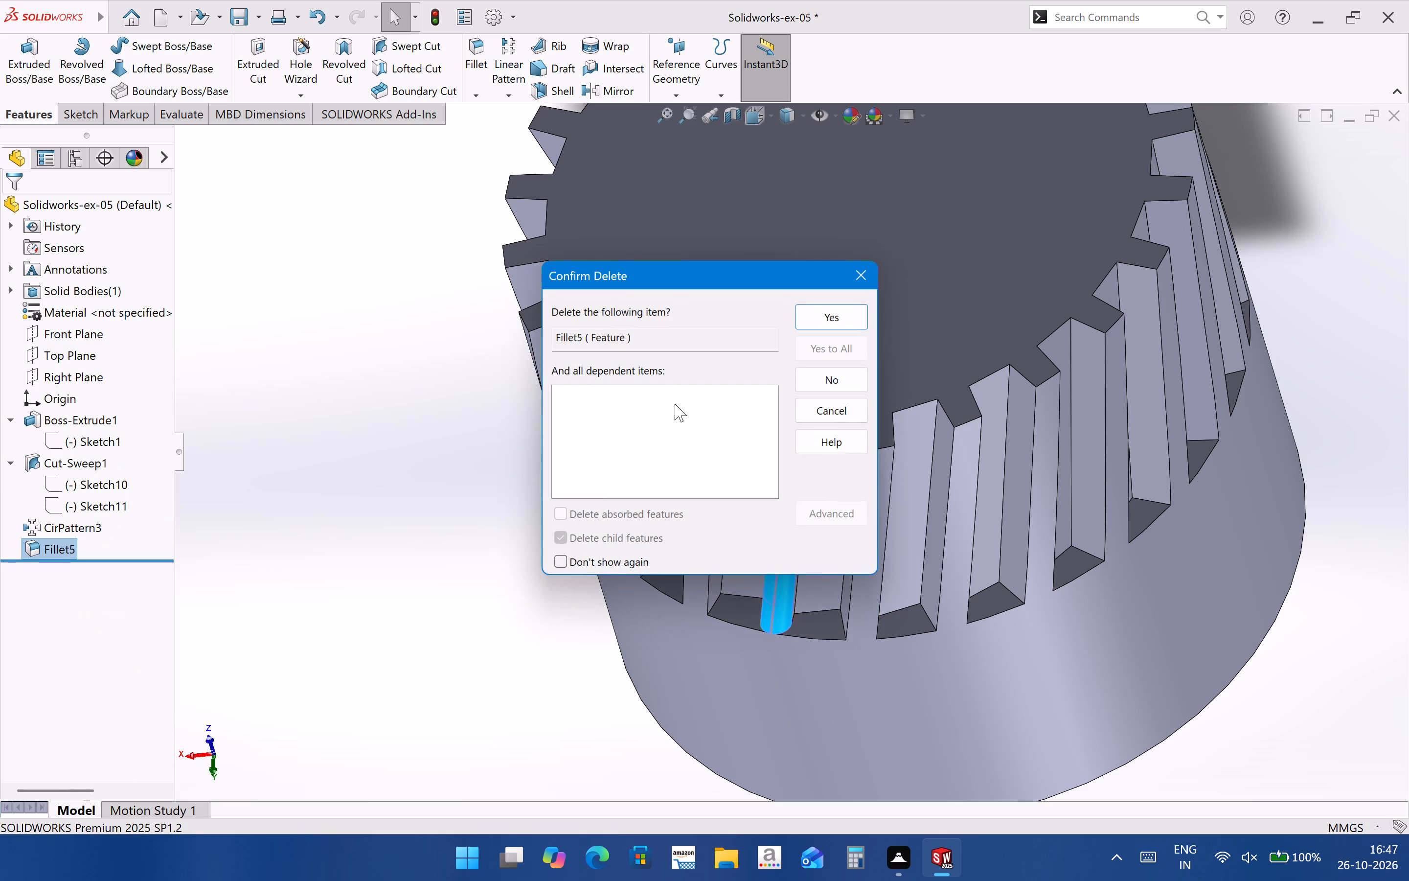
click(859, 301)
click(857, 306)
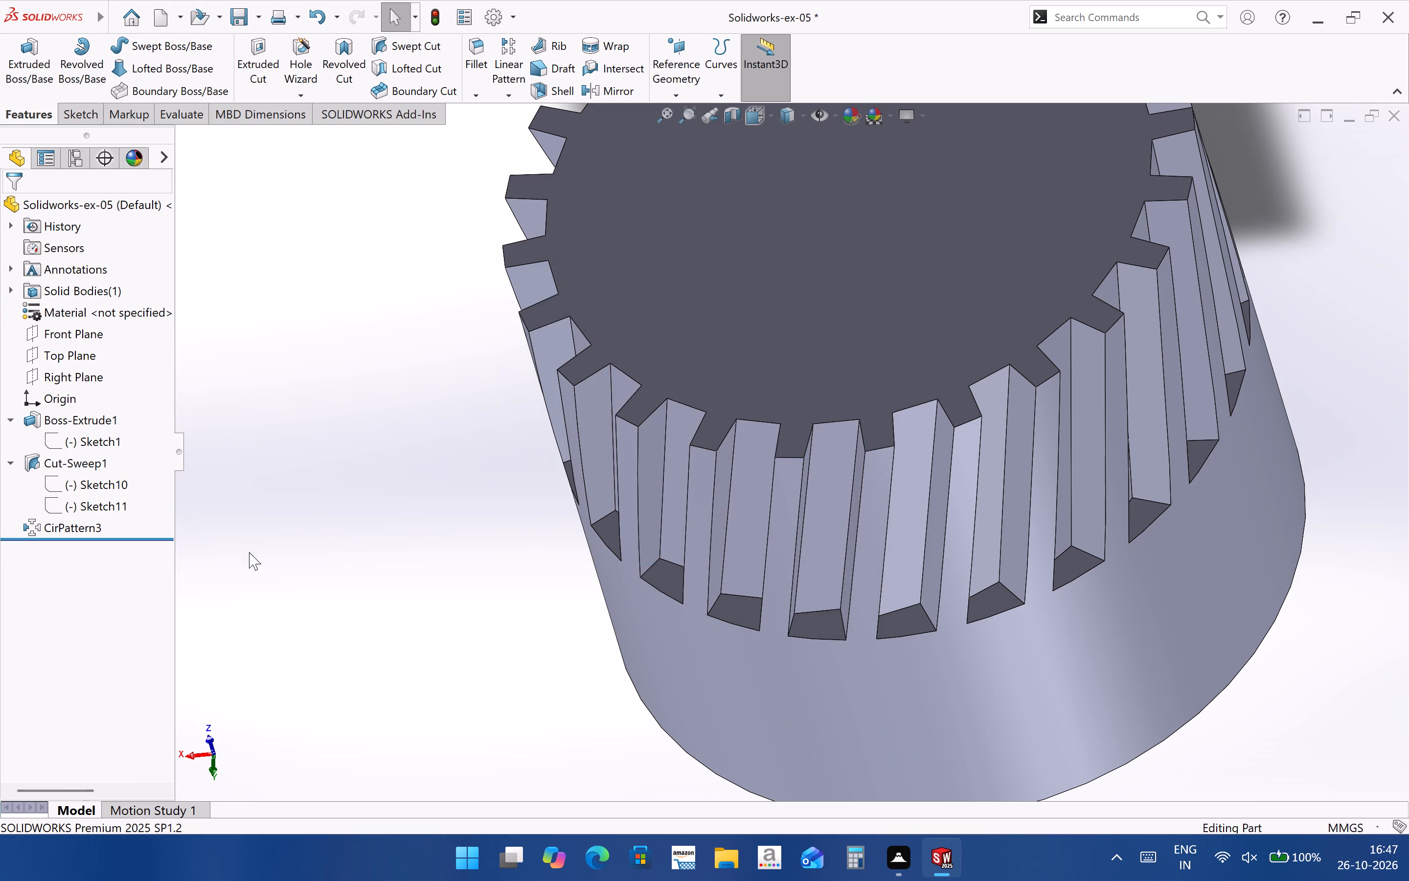
Start a full round fillet with one rib's side face as side face set 1, removing the extra faces picked.
click(473, 57)
click(139, 275)
scroll(775, 528, down, 3)
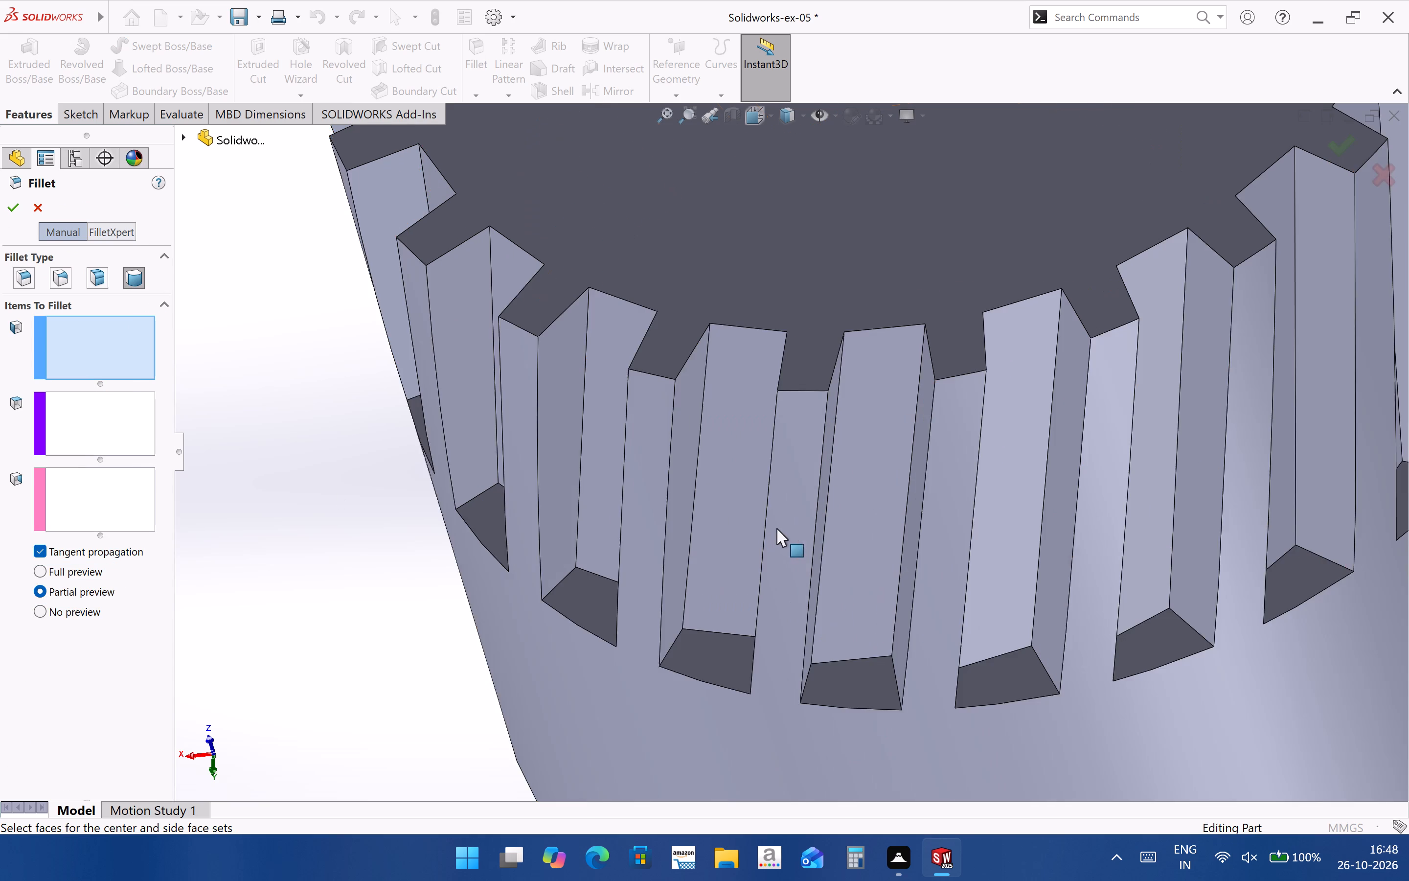
middle_drag(783, 526, 834, 544)
click(782, 489)
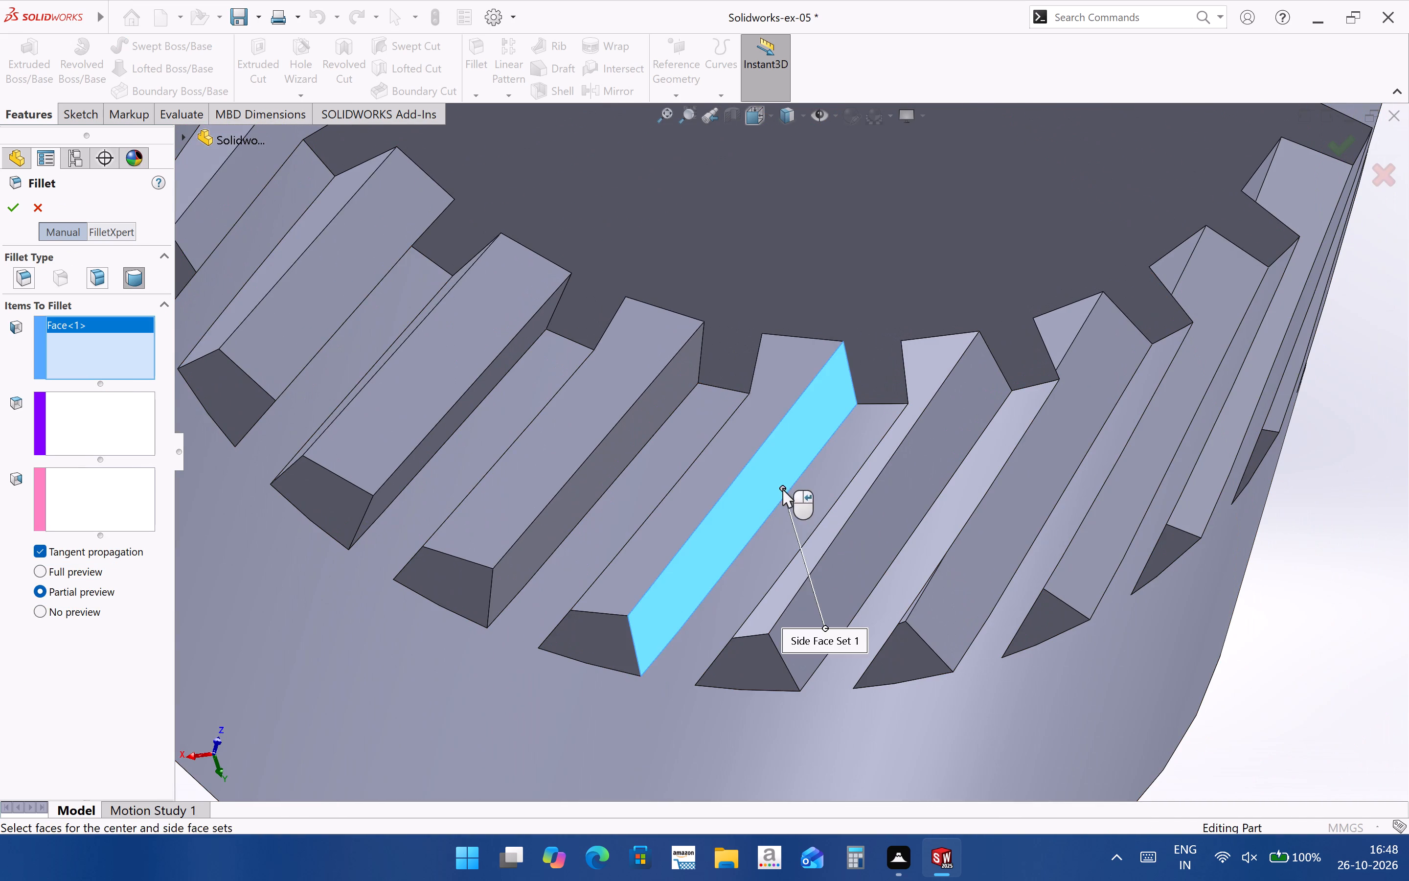
middle_drag(818, 545, 718, 508)
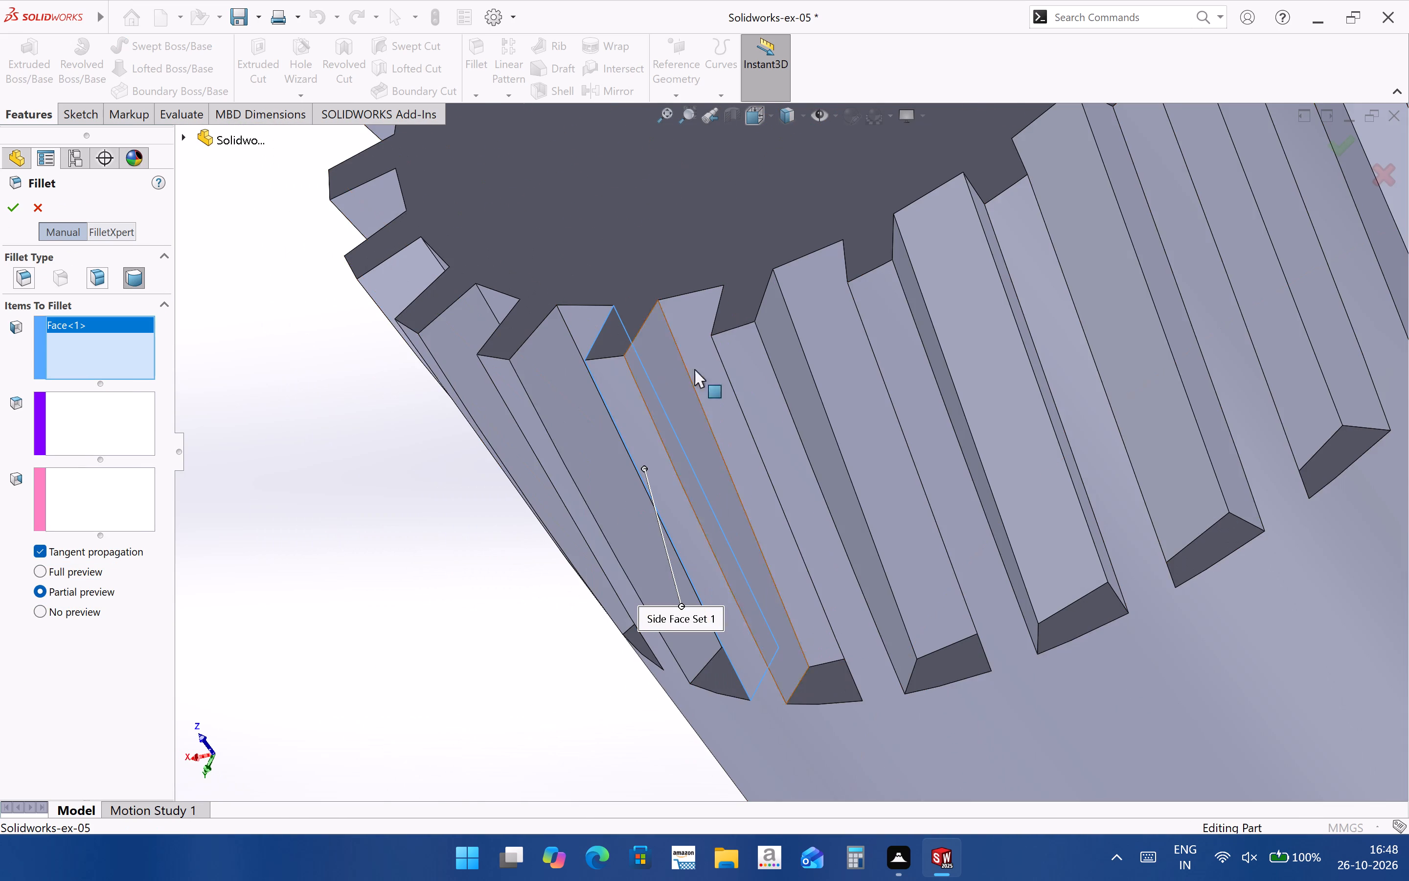
click(632, 399)
middle_drag(682, 474, 724, 442)
scroll(695, 503, up, 3)
click(318, 588)
click(308, 667)
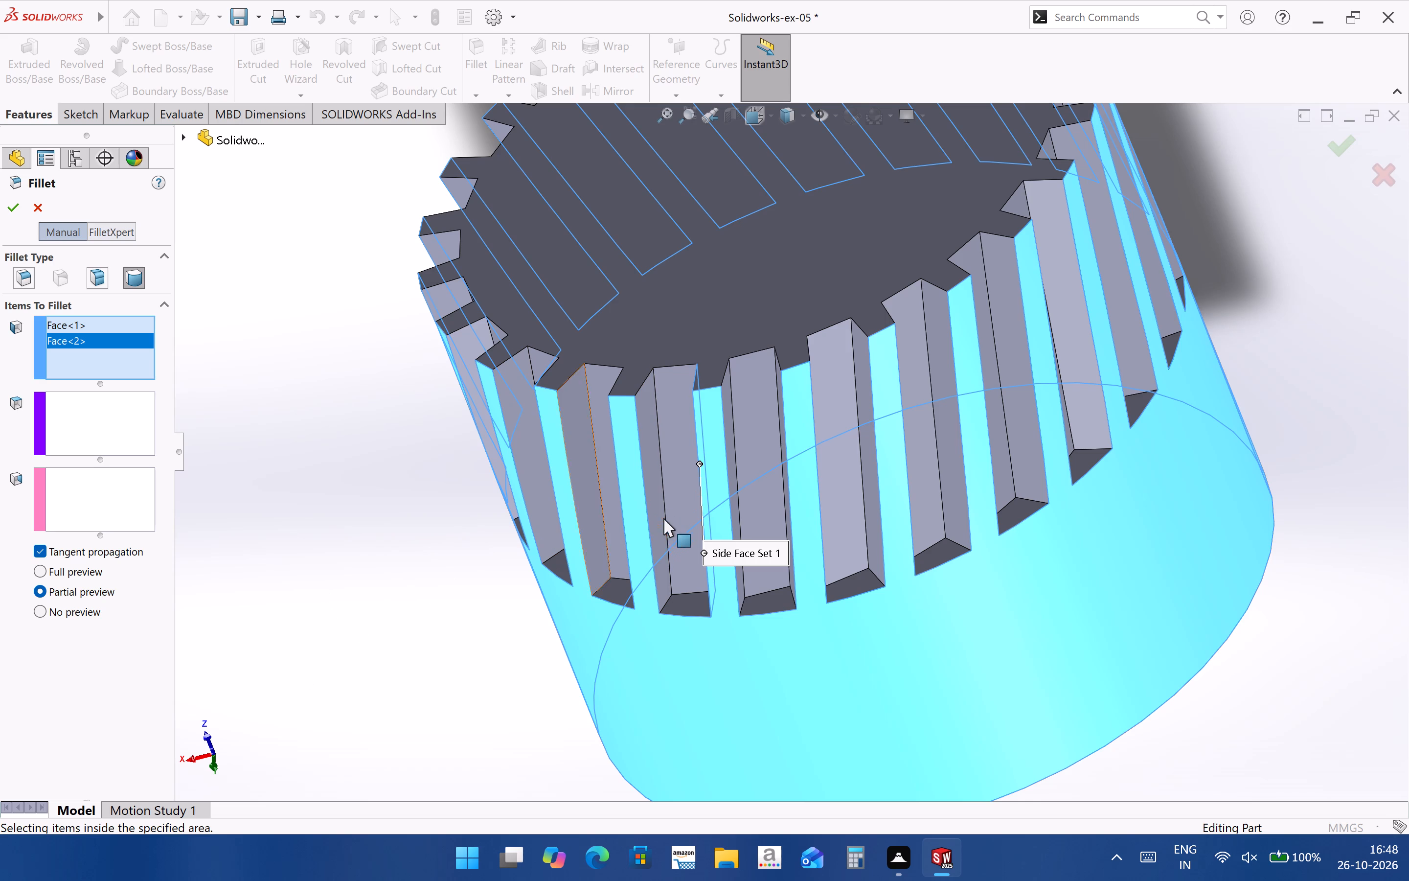
middle_drag(668, 500, 627, 499)
click(685, 451)
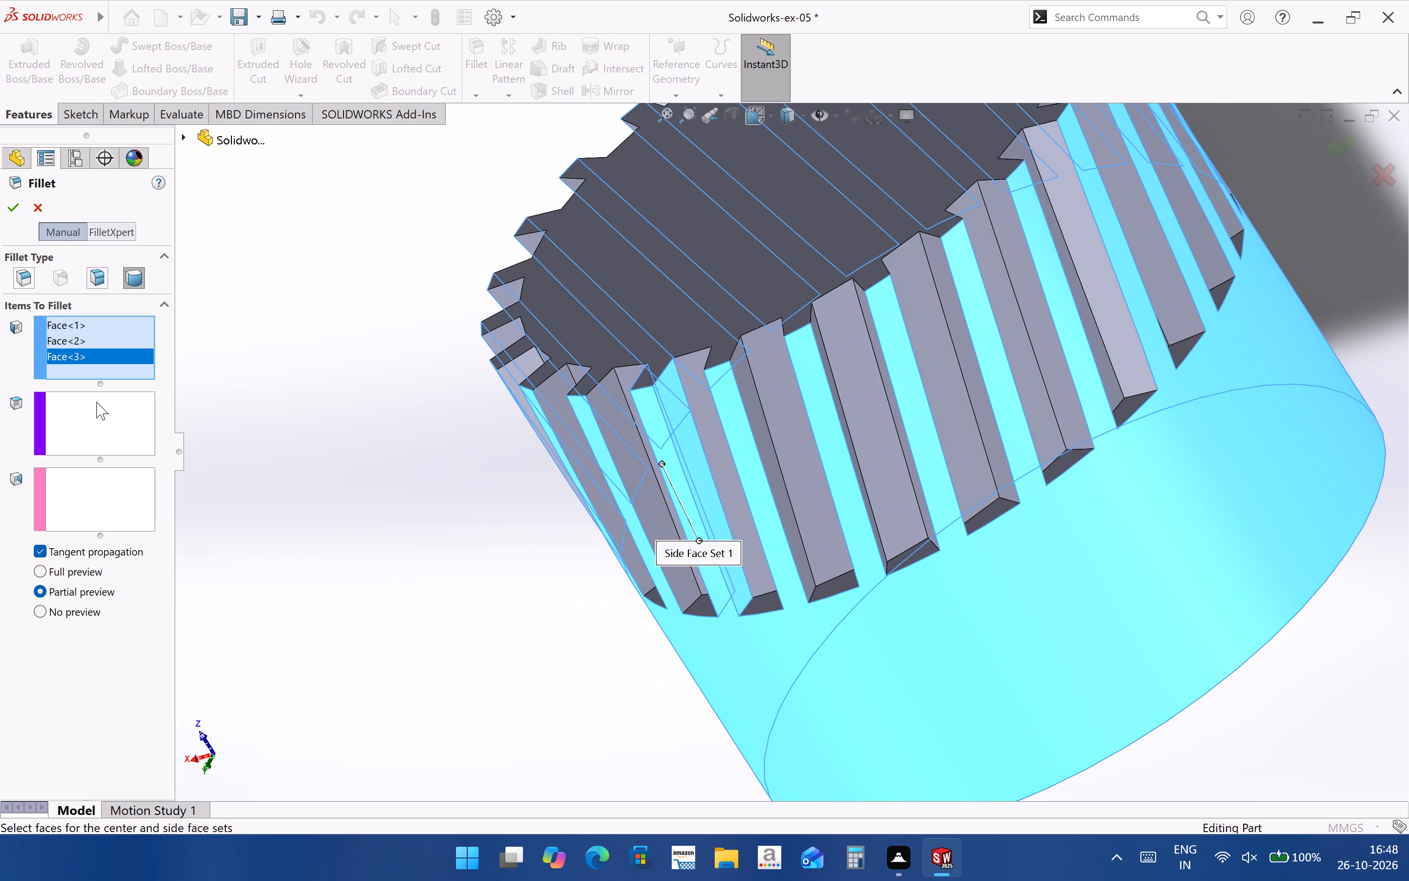
click(79, 342)
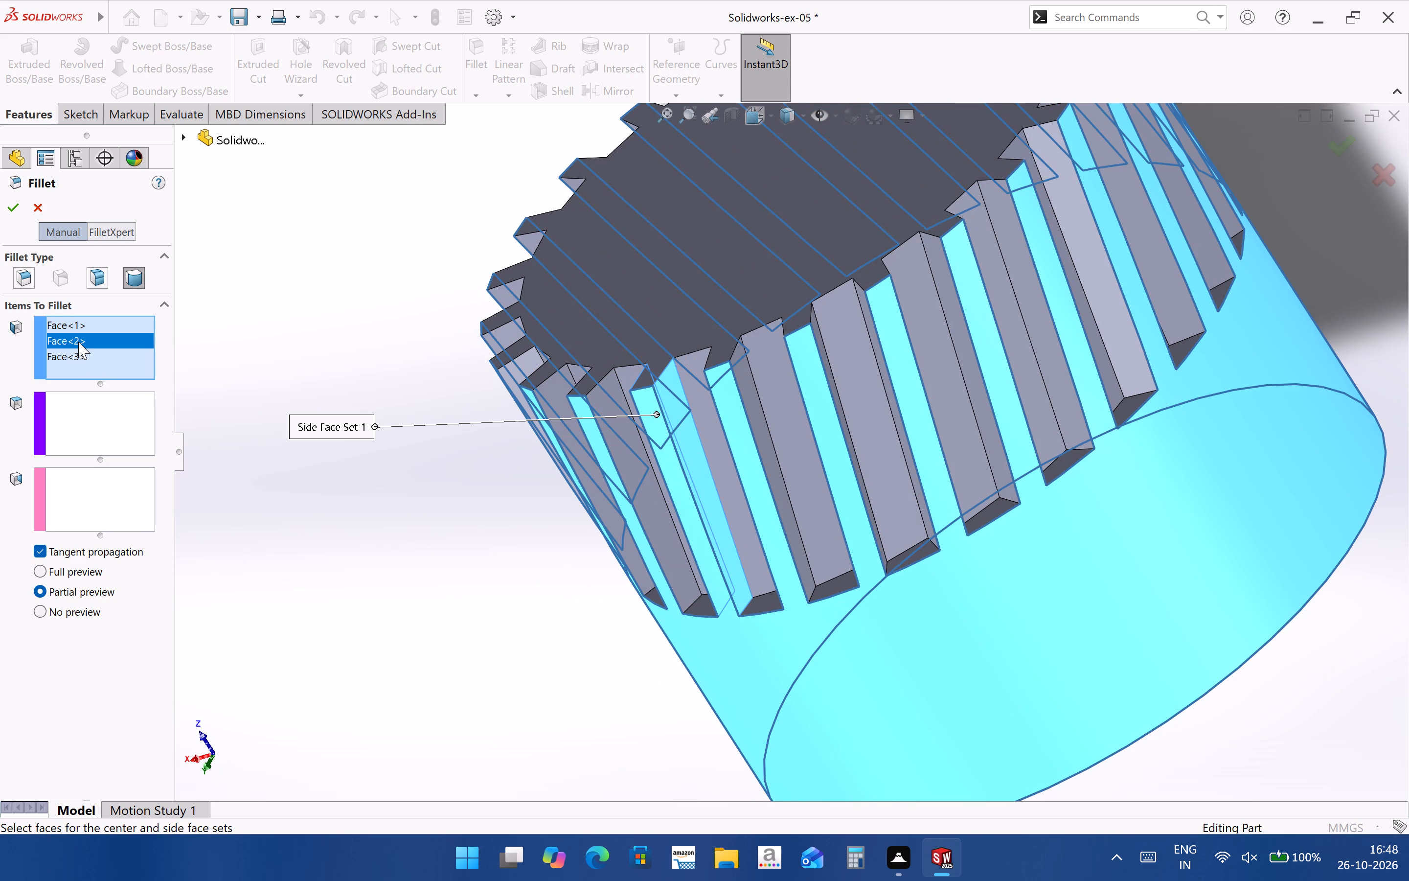
key(Delete)
click(75, 343)
key(Delete)
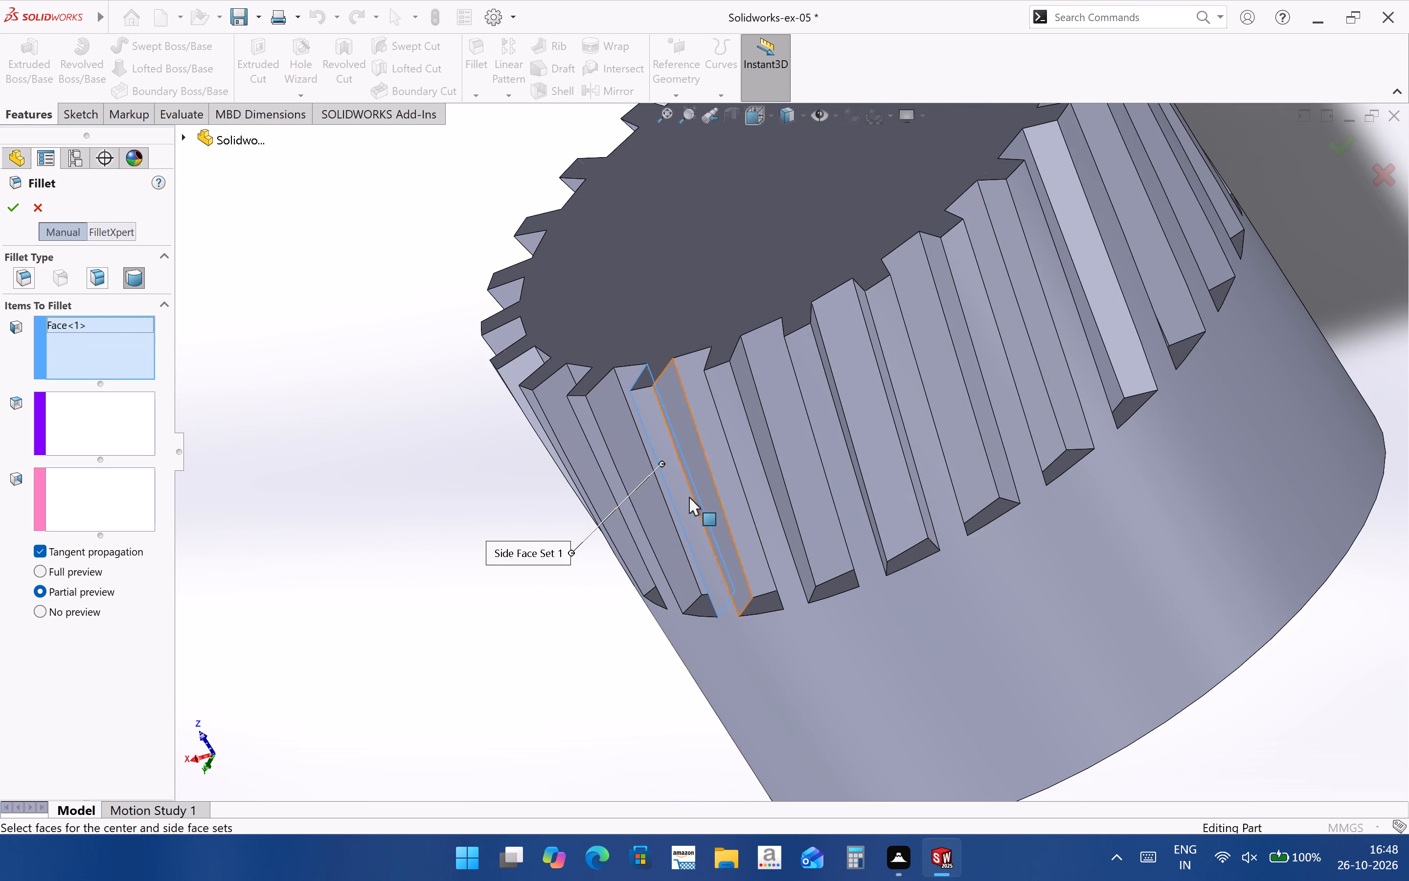
Assign the outer cylindrical face as center face set and the rib's opposite side as side face set 2, and apply the full round fillet.
middle_drag(668, 473, 765, 463)
click(132, 441)
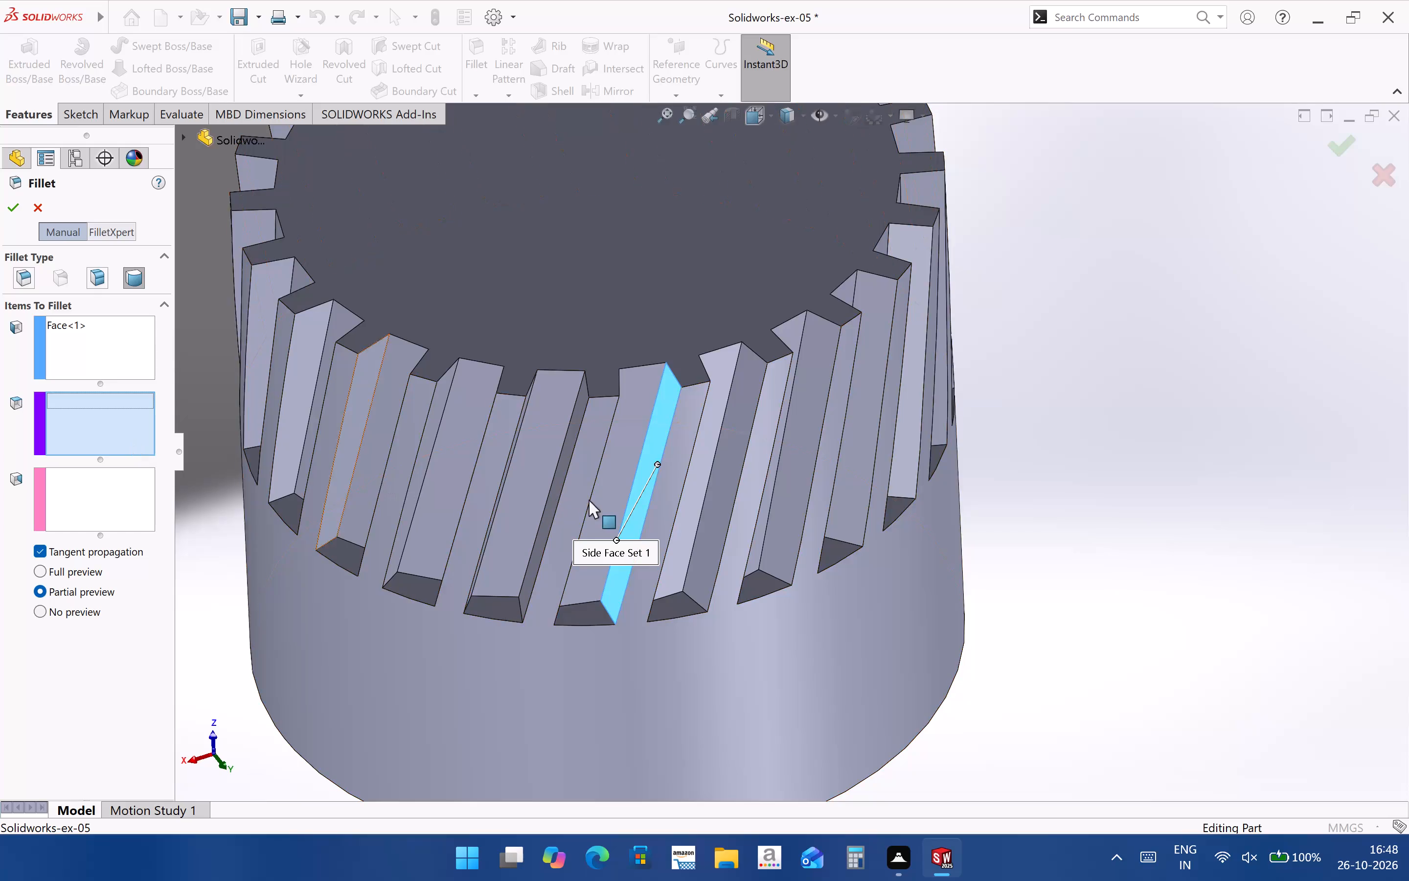
click(678, 480)
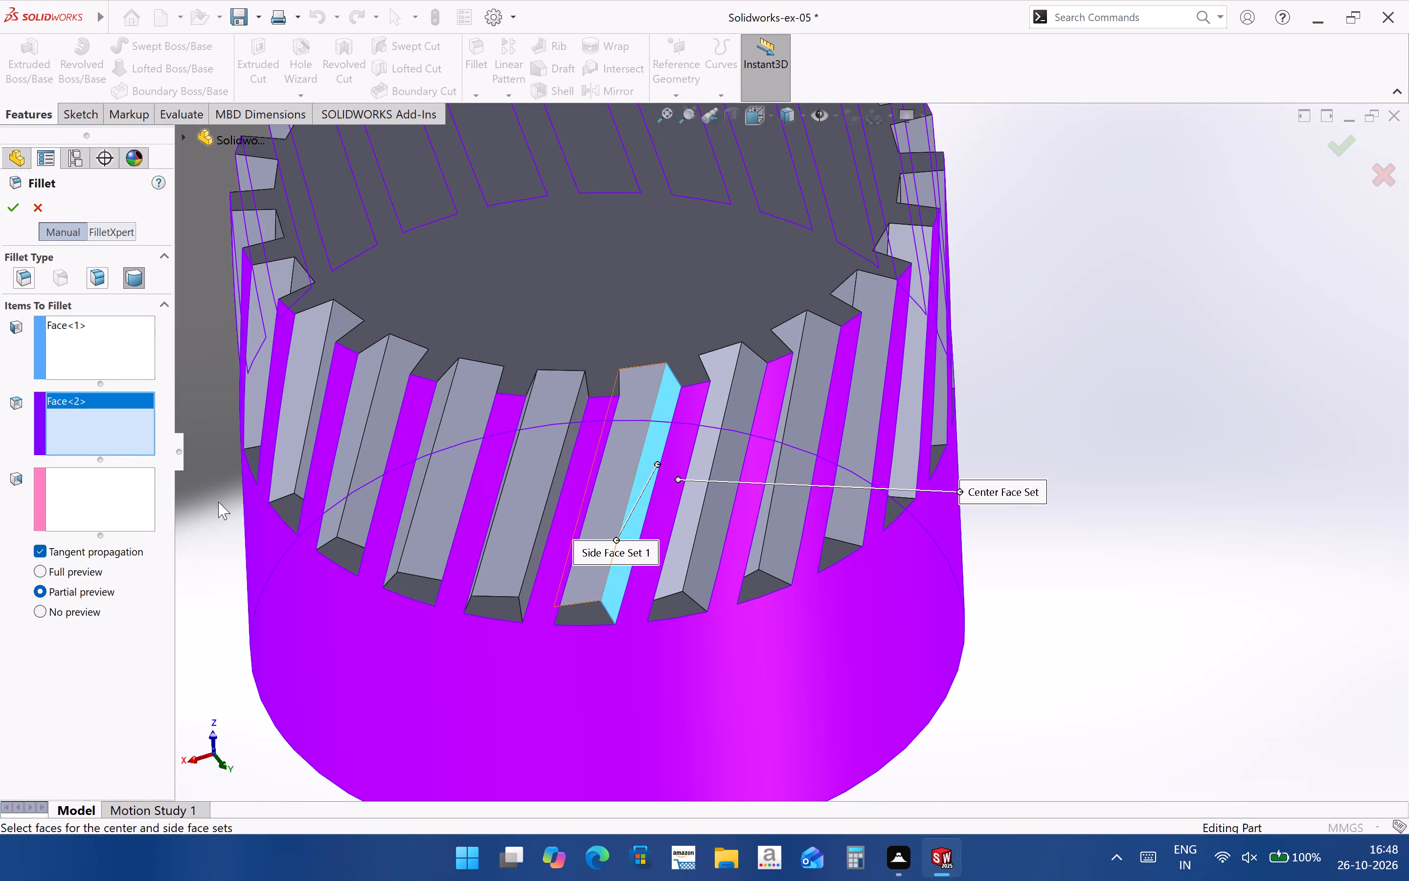
click(134, 502)
middle_drag(552, 562, 457, 555)
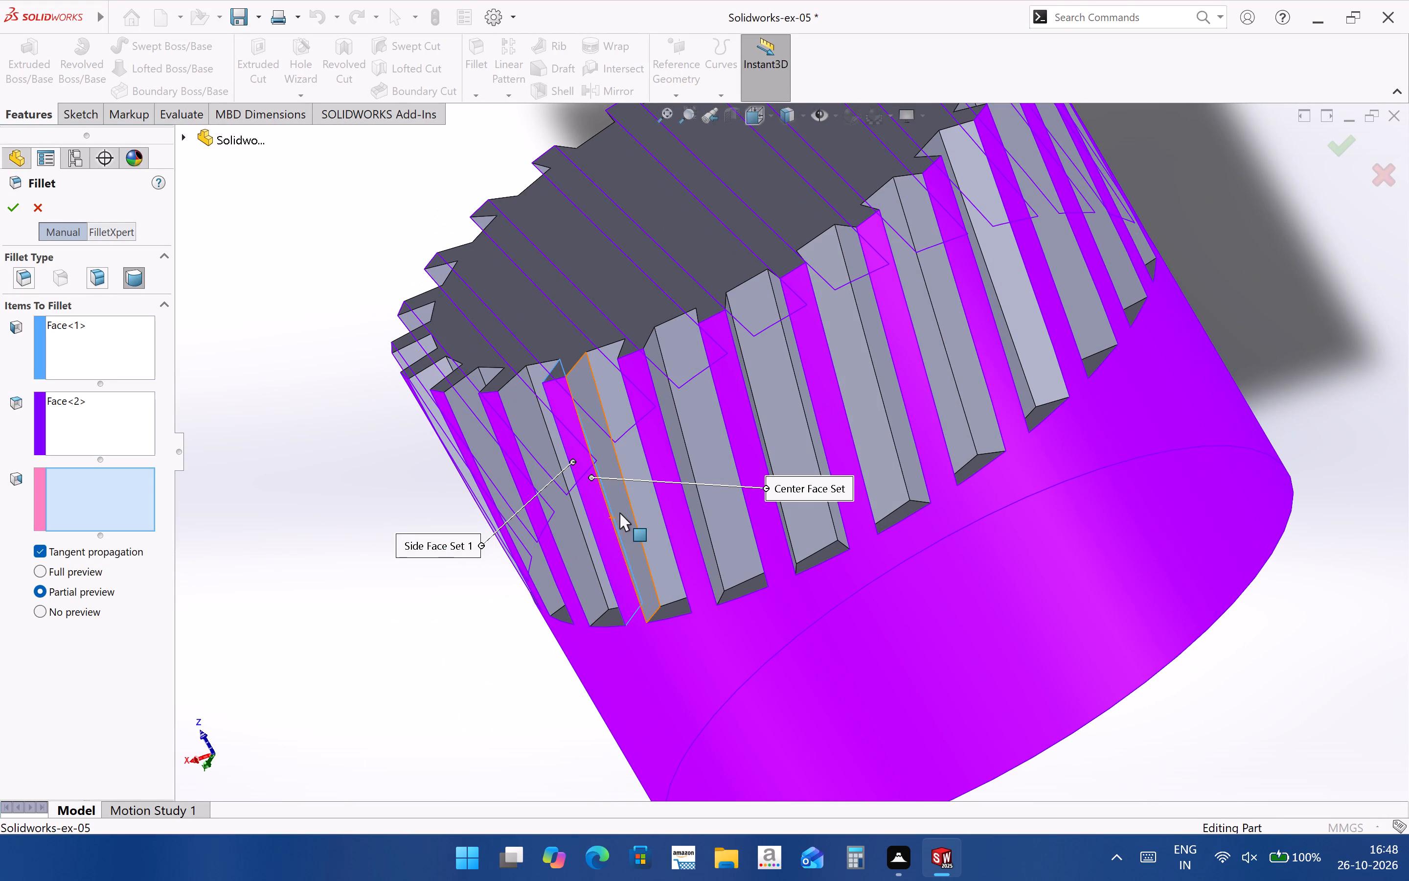
click(619, 512)
middle_drag(513, 477, 526, 474)
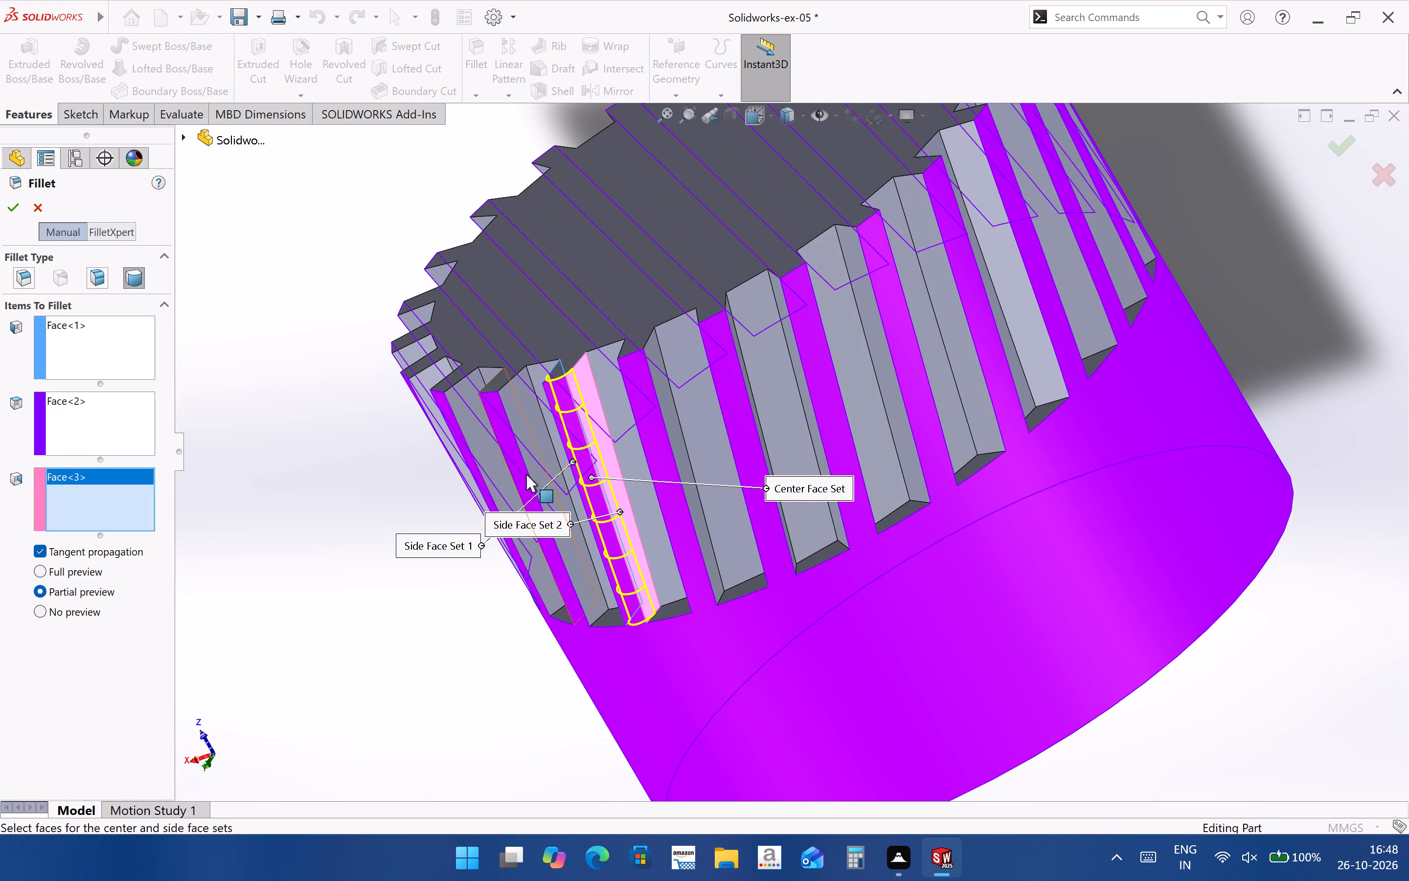
middle_drag(526, 474, 574, 425)
click(21, 214)
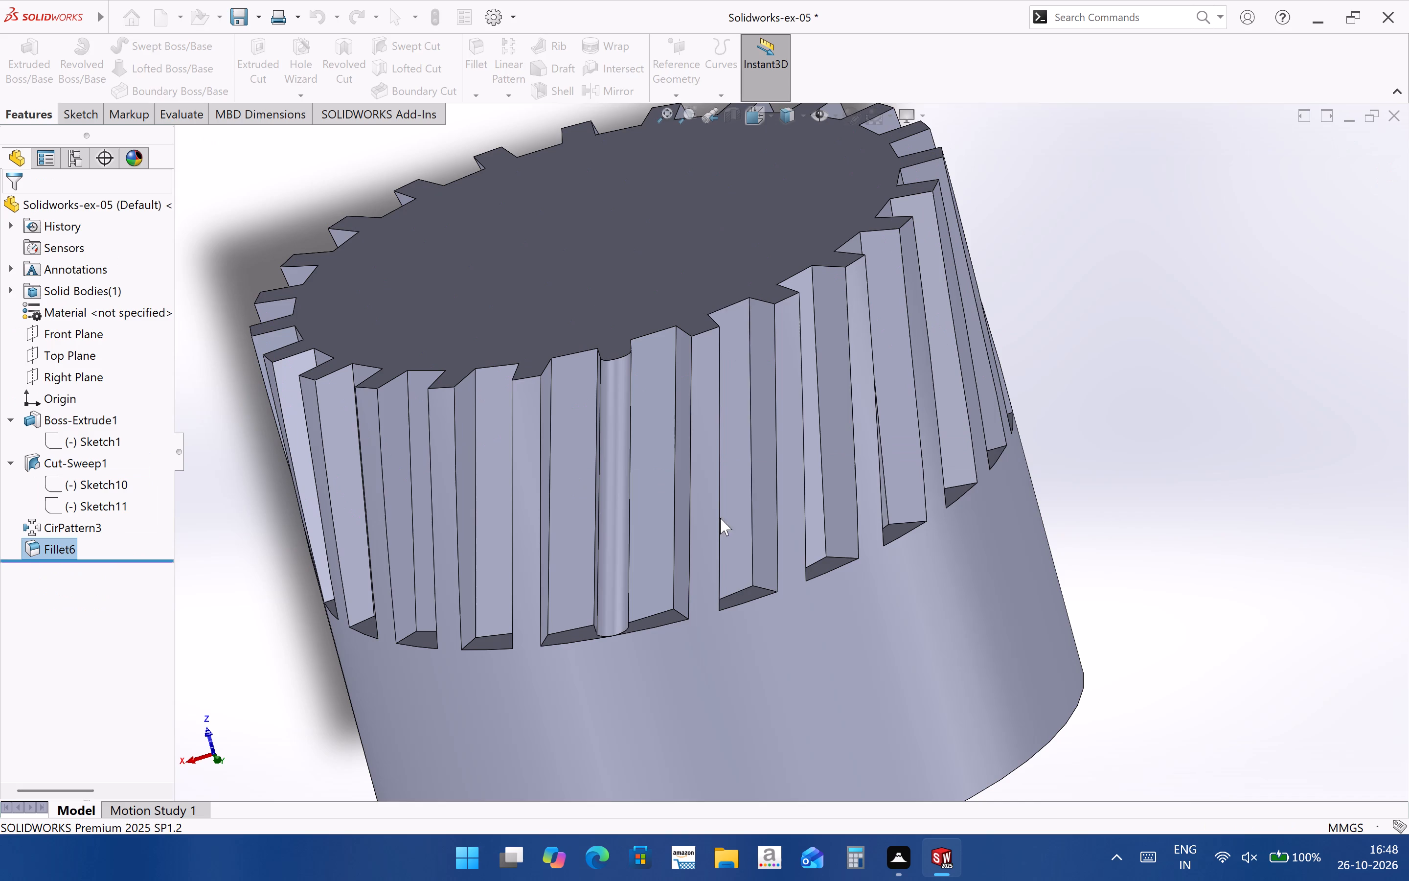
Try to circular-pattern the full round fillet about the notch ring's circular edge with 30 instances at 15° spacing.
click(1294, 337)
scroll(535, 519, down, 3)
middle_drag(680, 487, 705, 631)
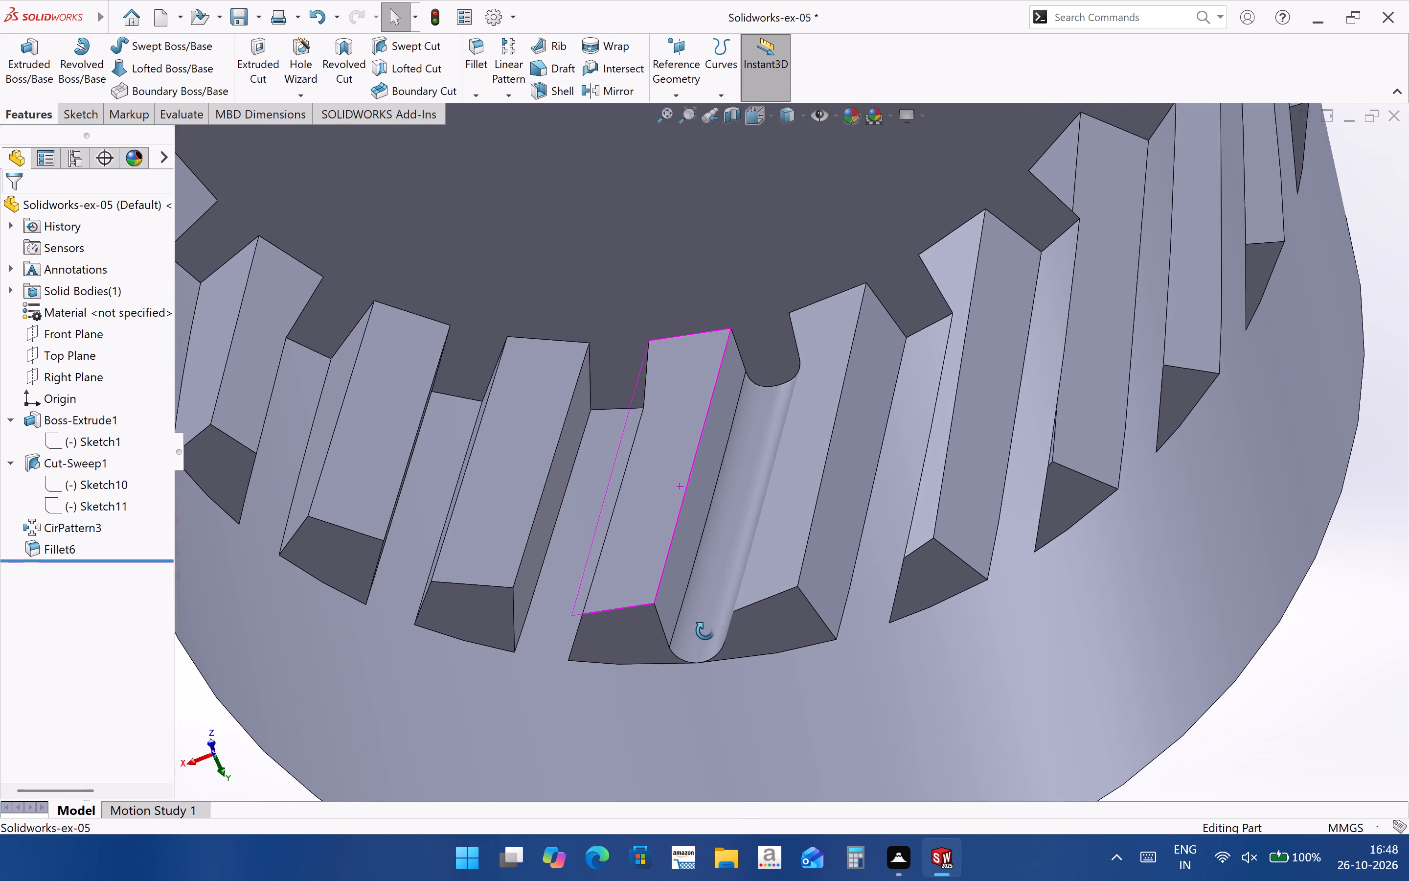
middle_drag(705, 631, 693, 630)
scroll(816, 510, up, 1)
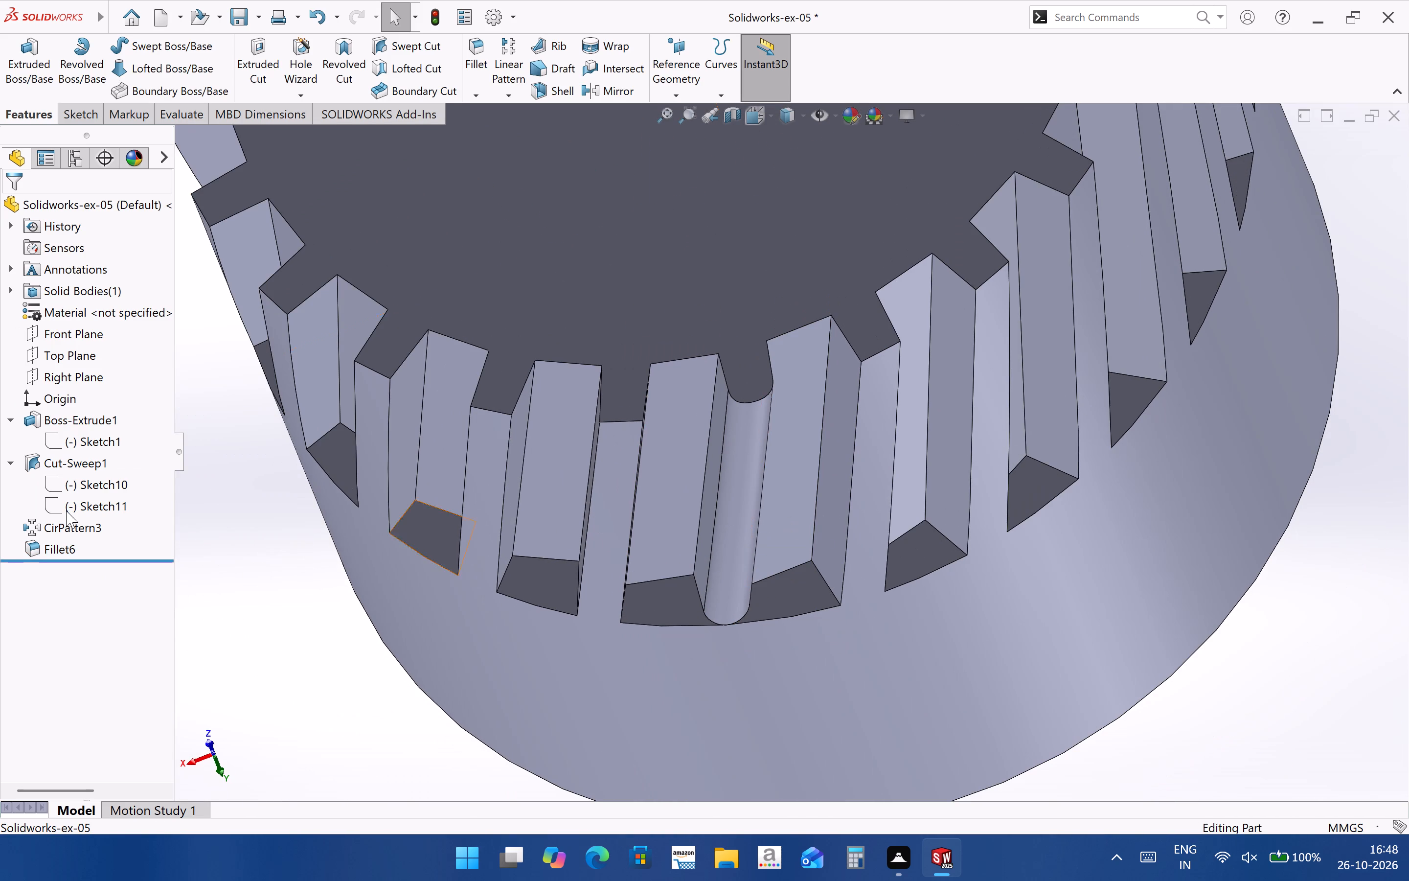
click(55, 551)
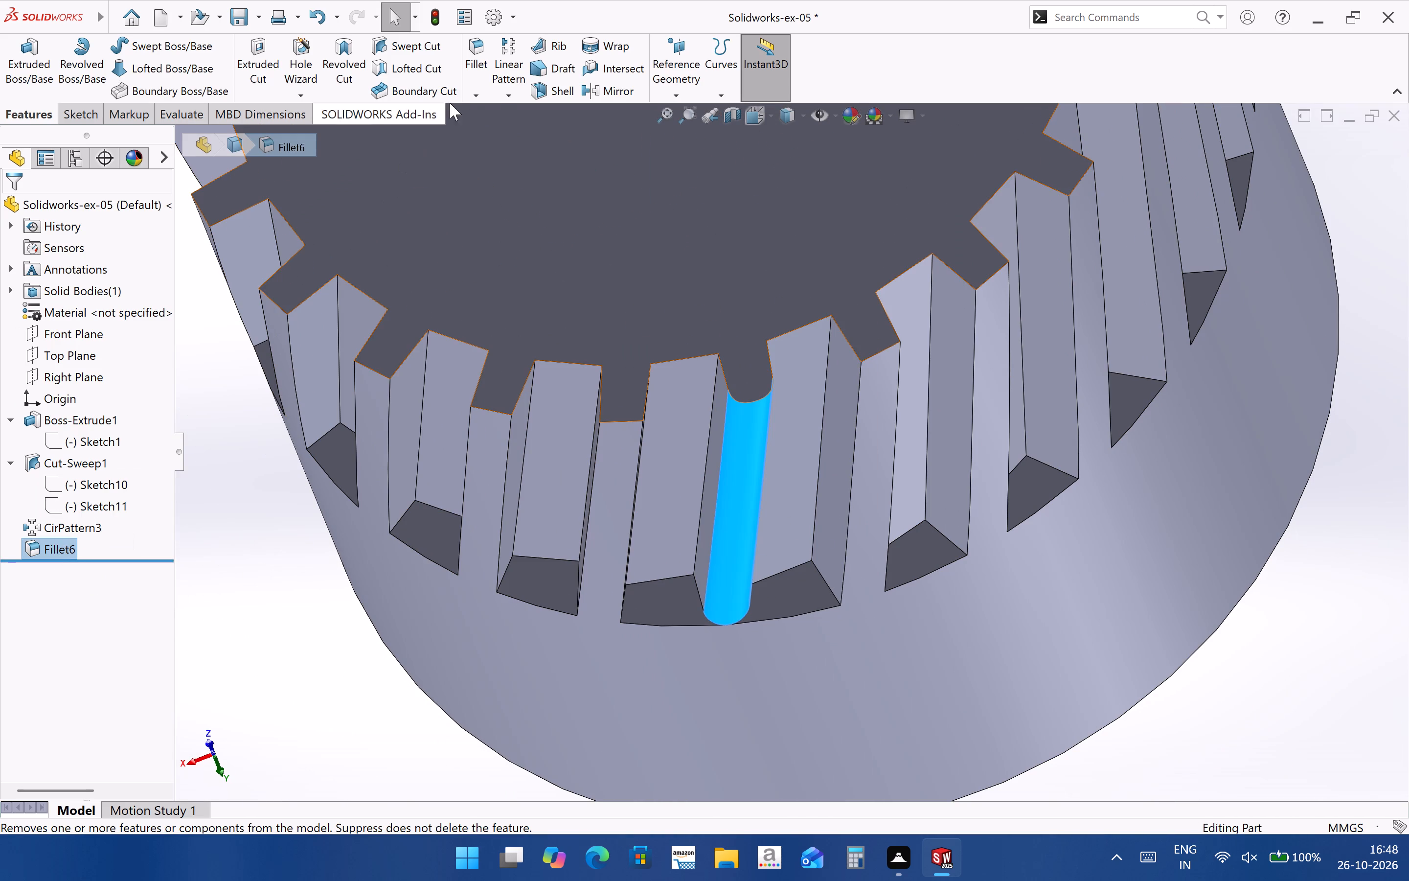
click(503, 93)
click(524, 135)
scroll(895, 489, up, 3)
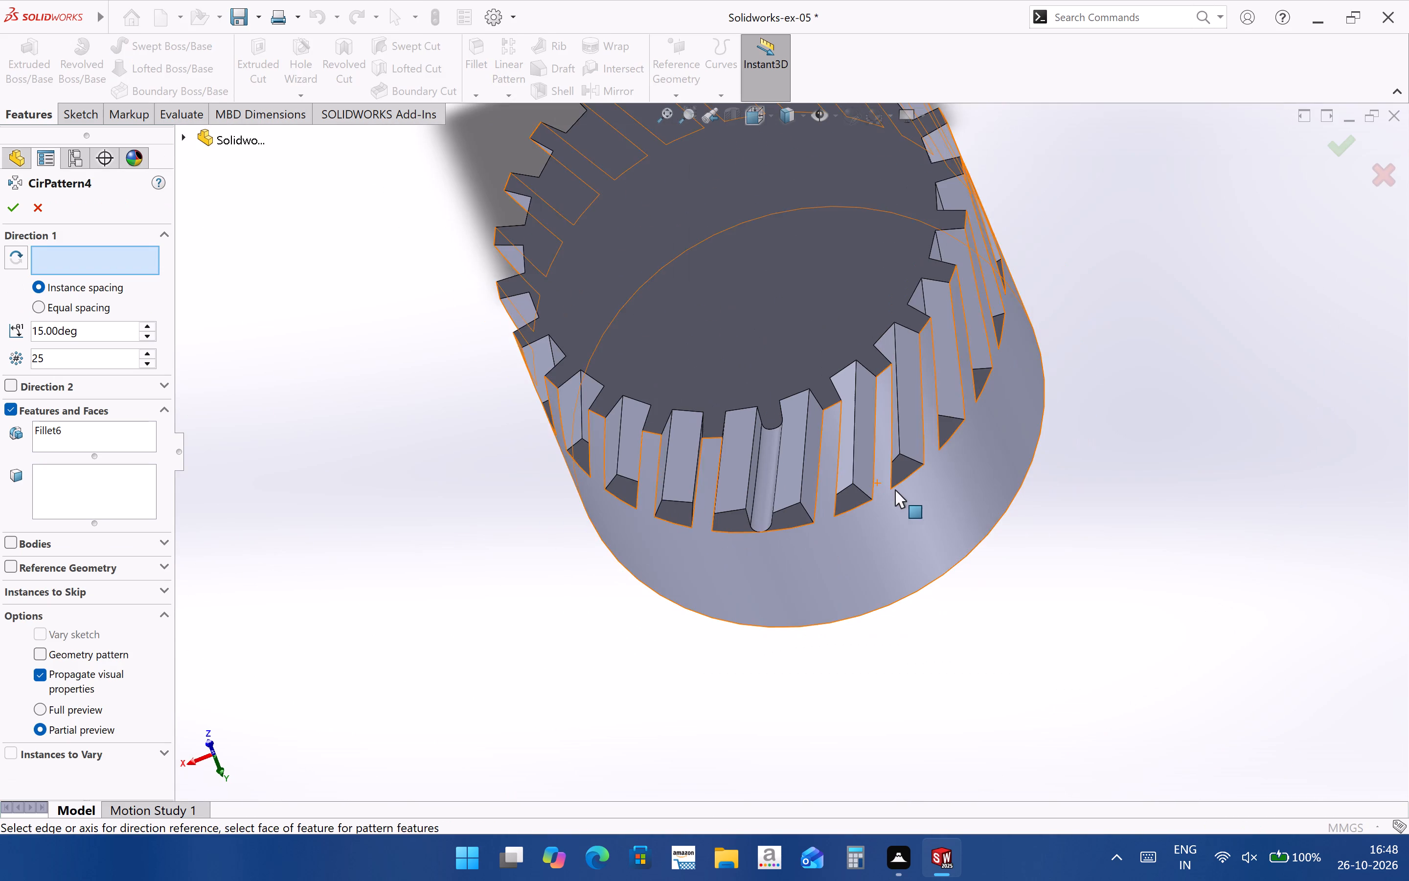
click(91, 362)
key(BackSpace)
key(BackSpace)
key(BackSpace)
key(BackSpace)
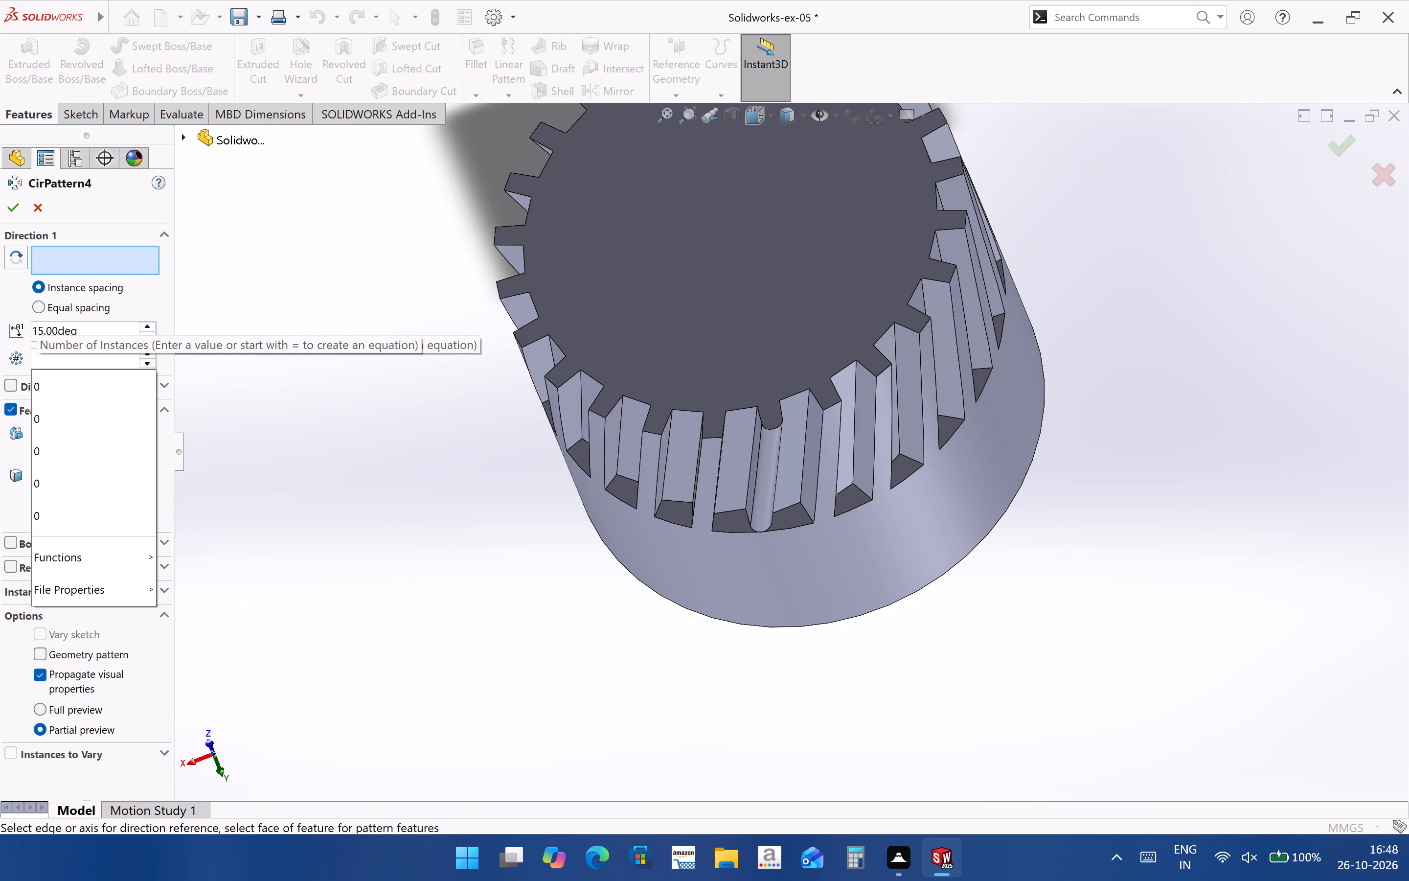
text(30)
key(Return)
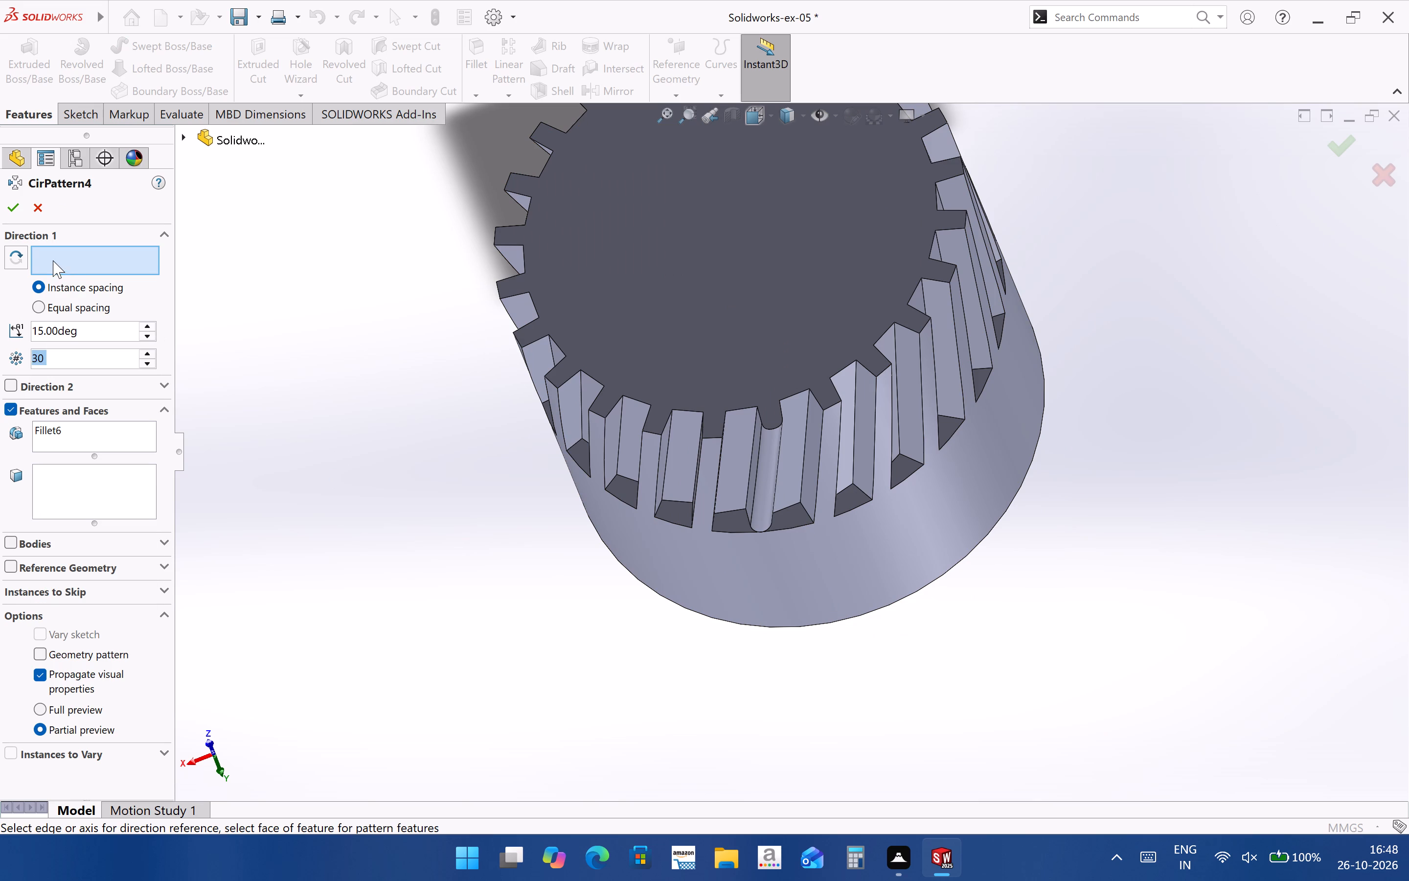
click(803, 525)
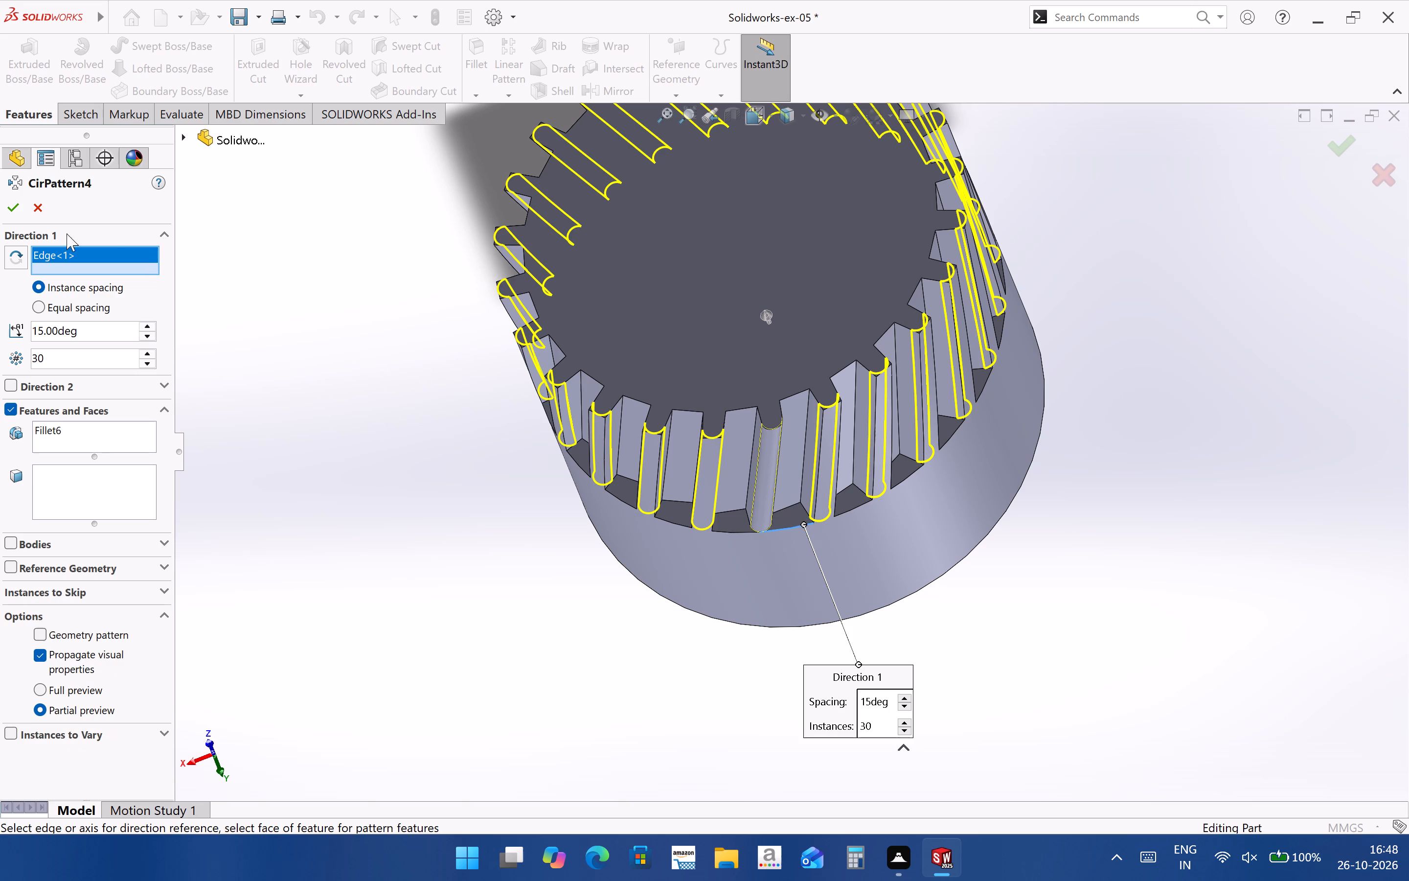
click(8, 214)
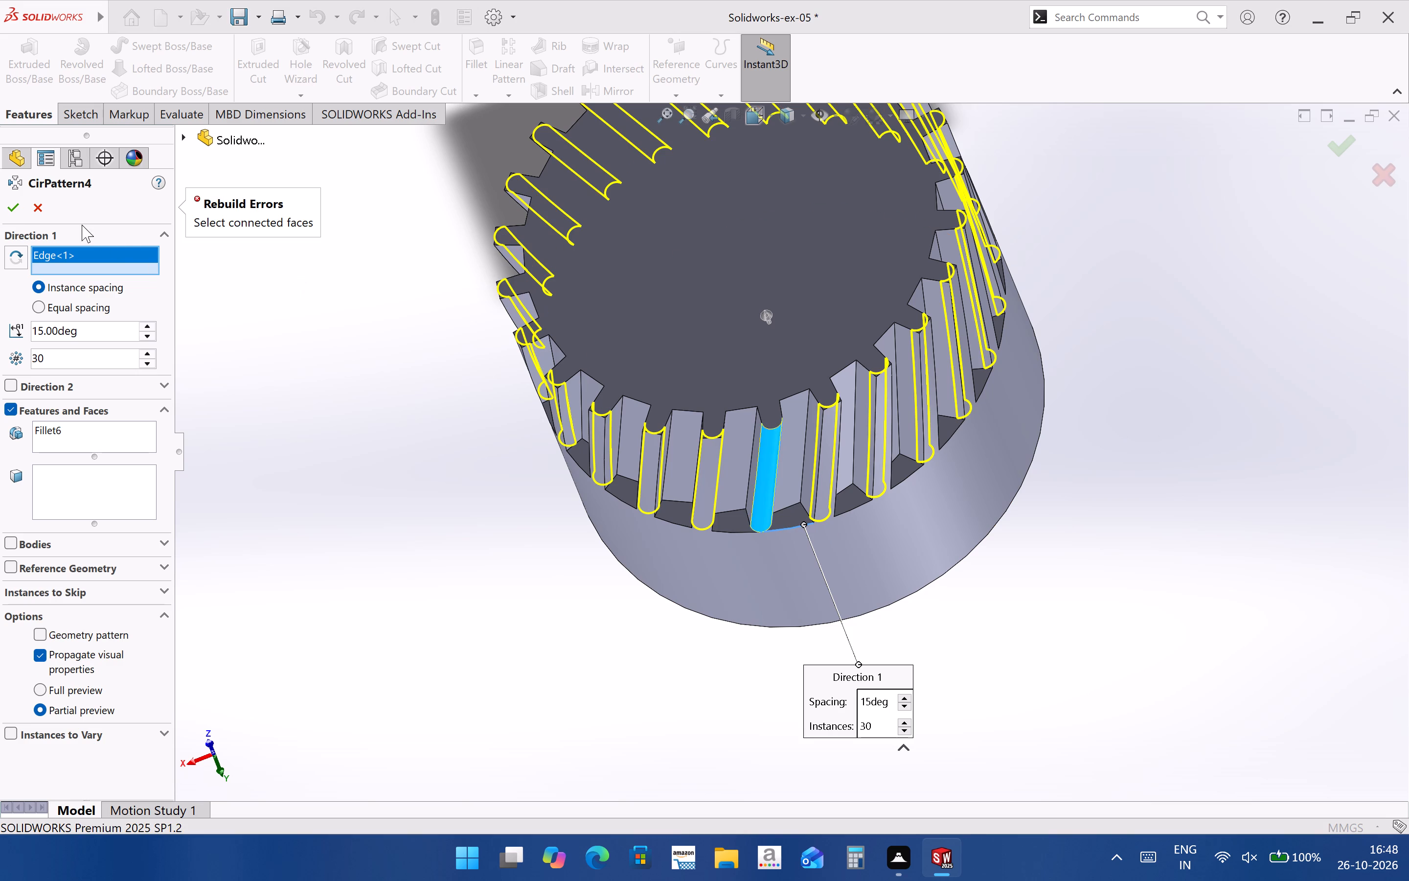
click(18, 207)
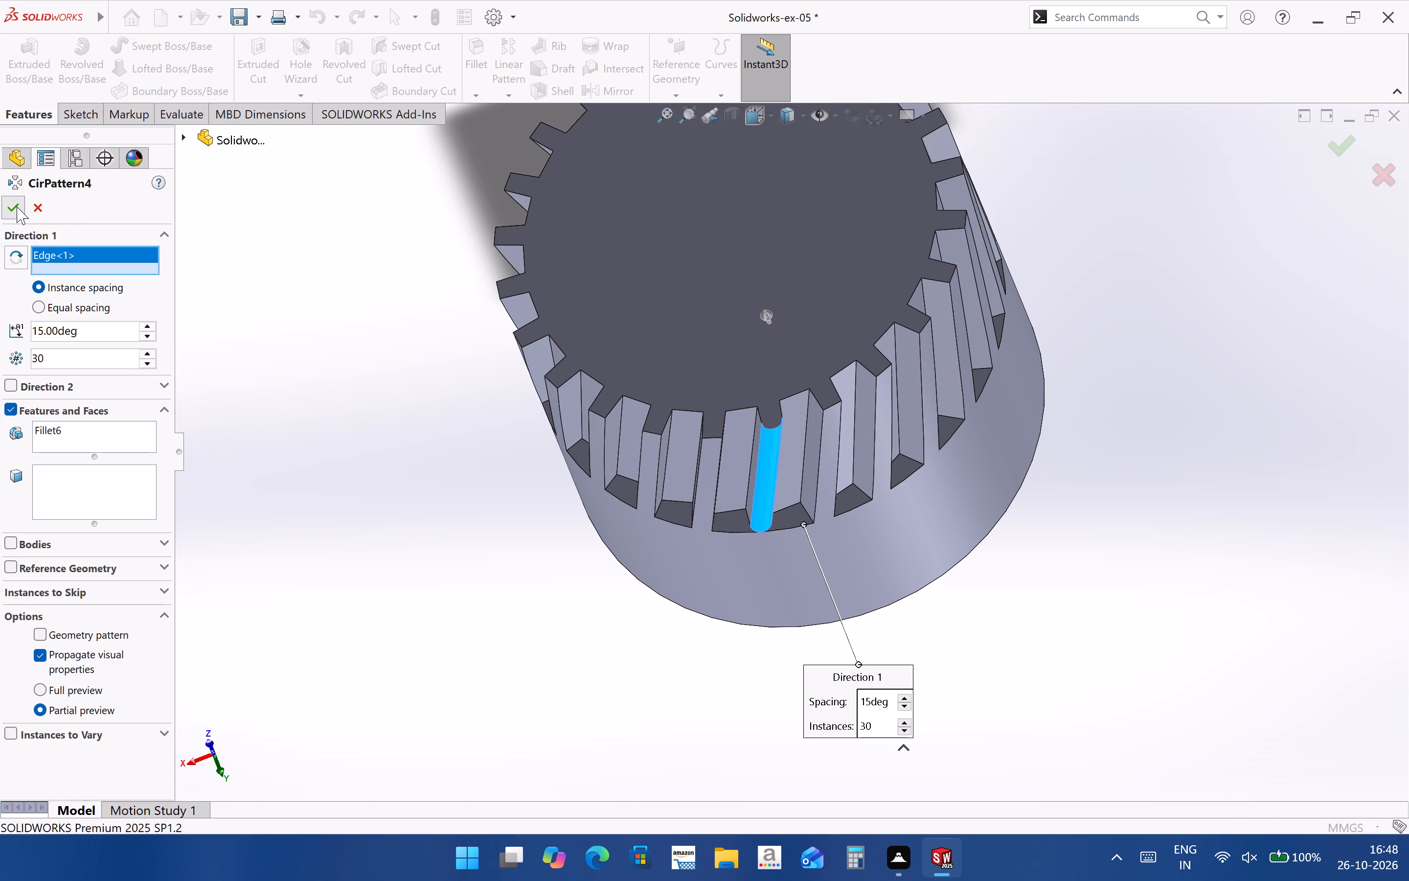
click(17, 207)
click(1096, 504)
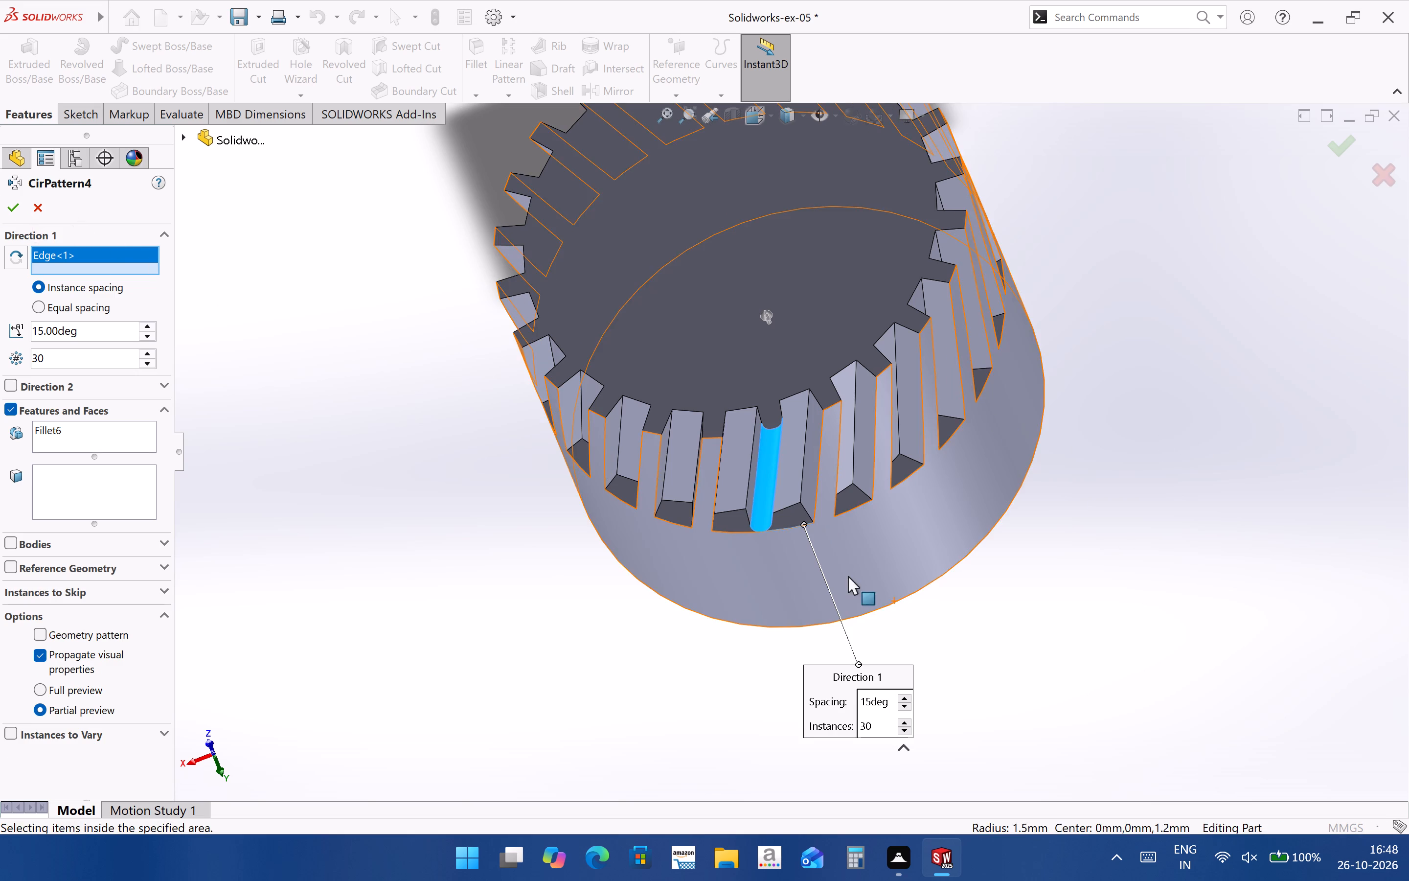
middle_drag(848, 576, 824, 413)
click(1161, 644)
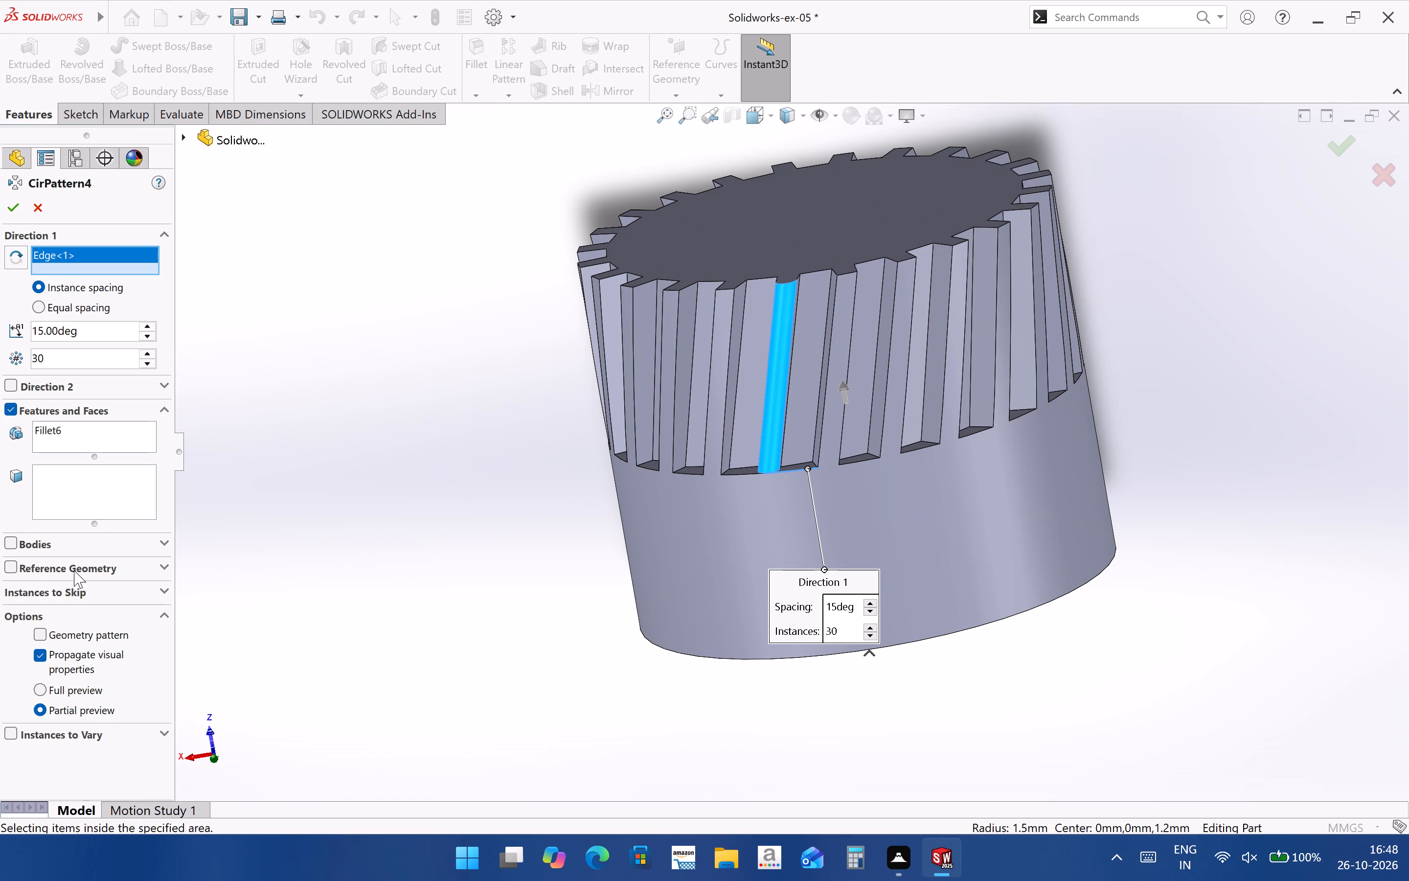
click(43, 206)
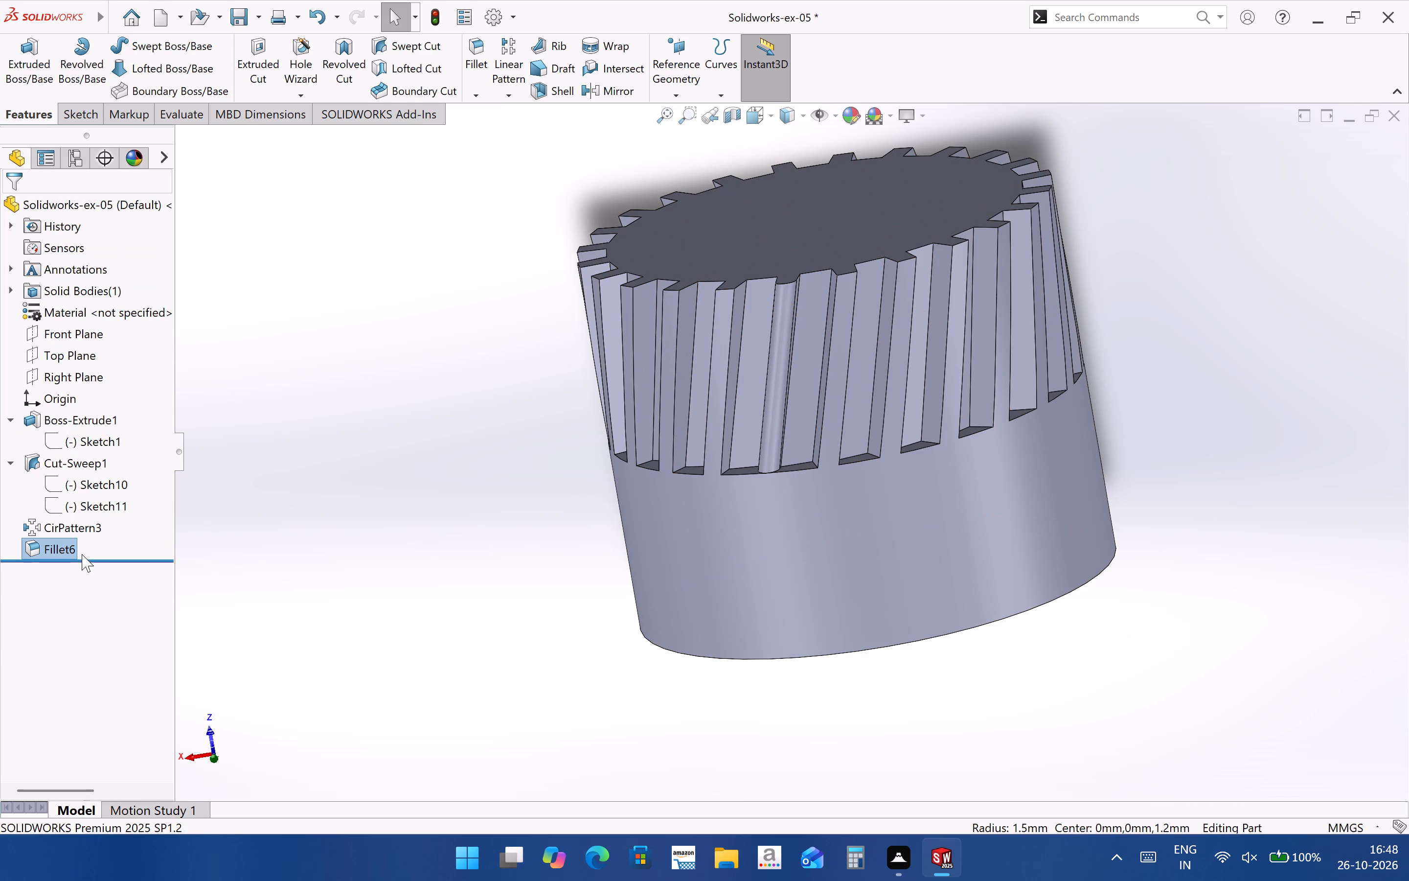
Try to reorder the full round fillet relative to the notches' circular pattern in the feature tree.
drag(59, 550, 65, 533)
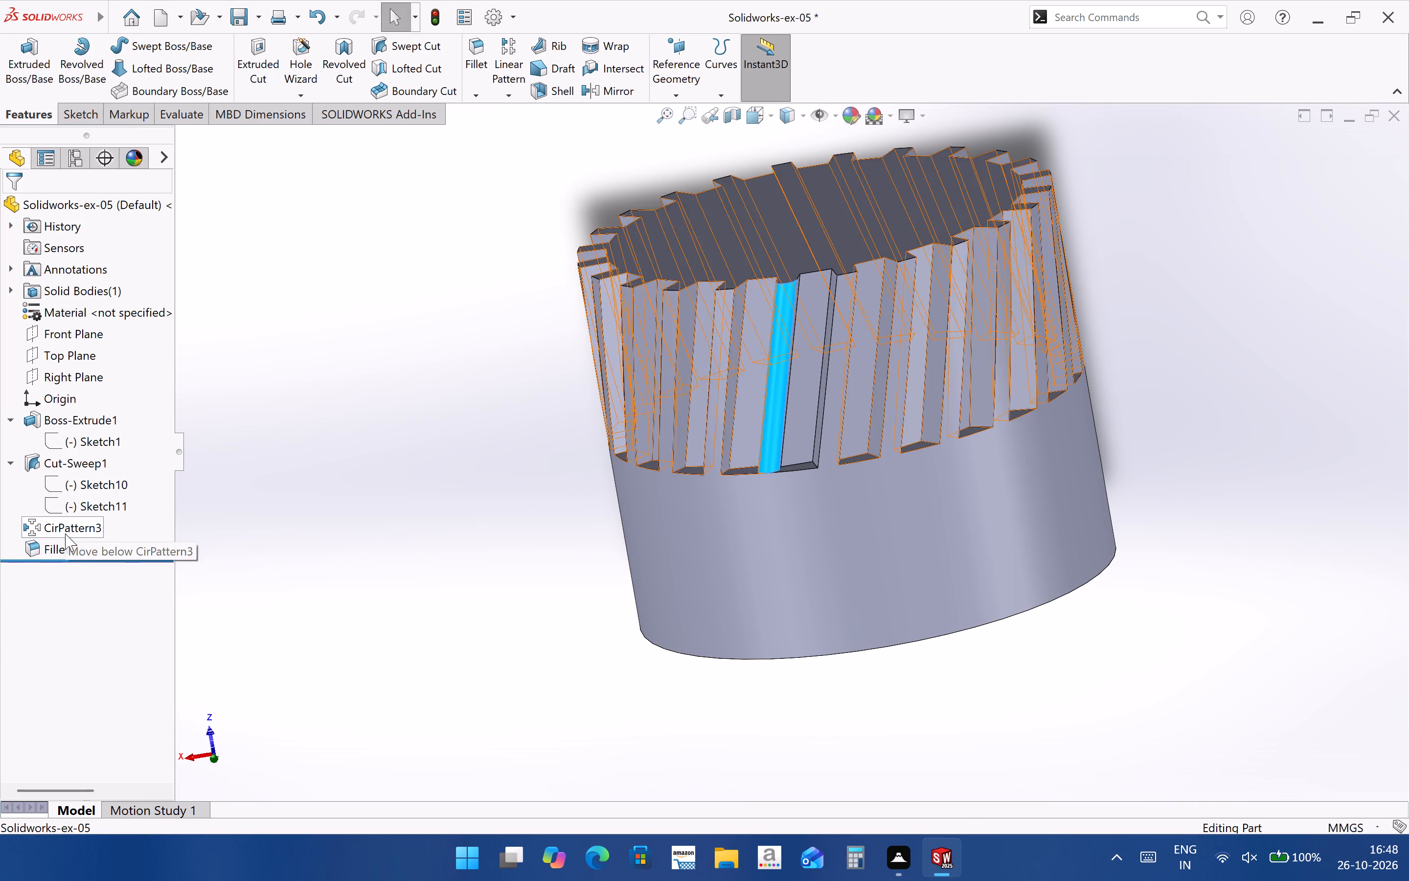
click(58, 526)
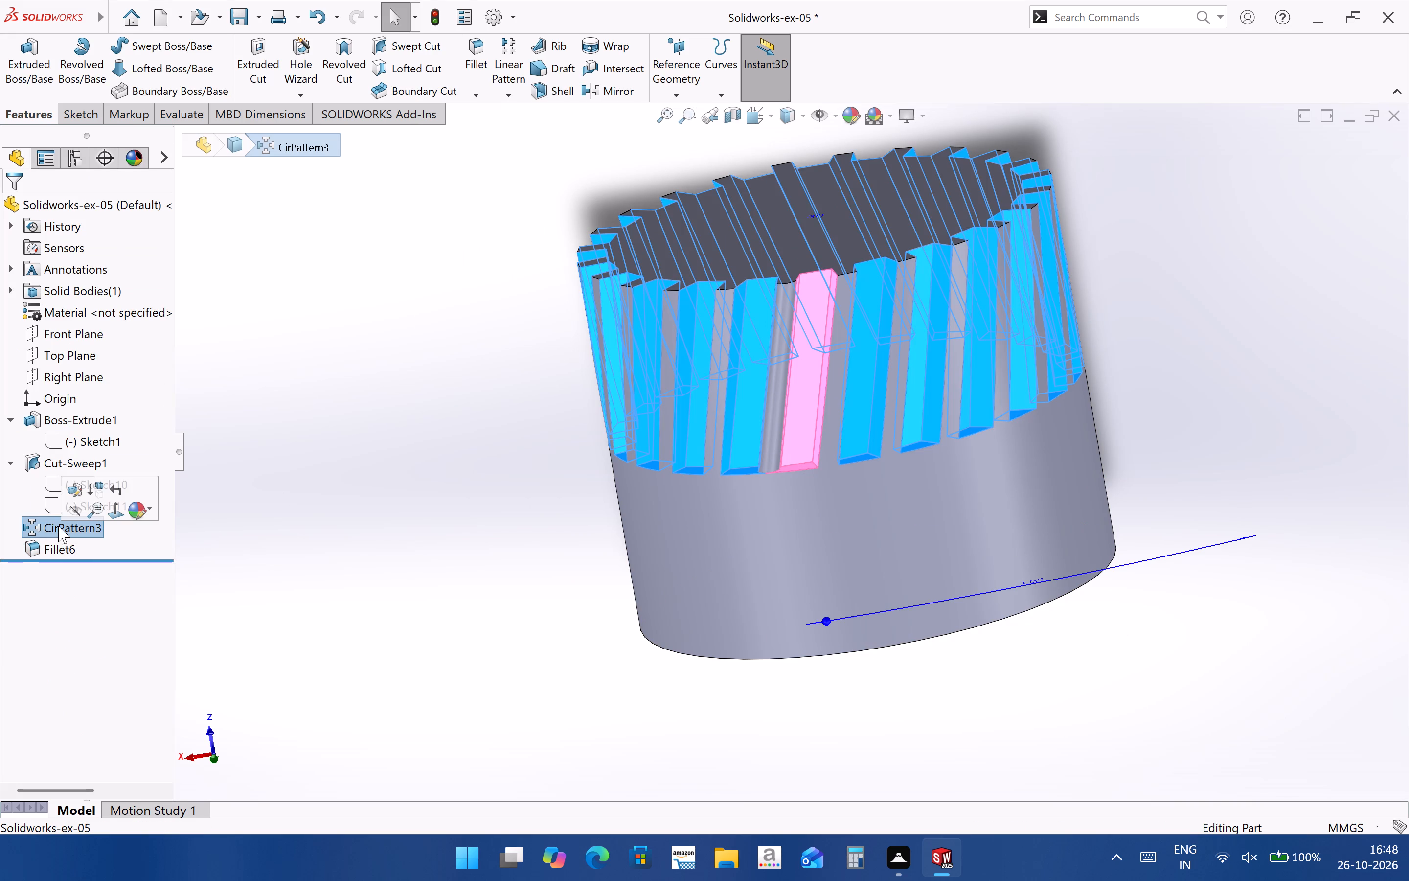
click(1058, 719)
Examine the full round fillet and the remaining ribs around the rim from several angles and up close.
middle_drag(762, 511, 789, 580)
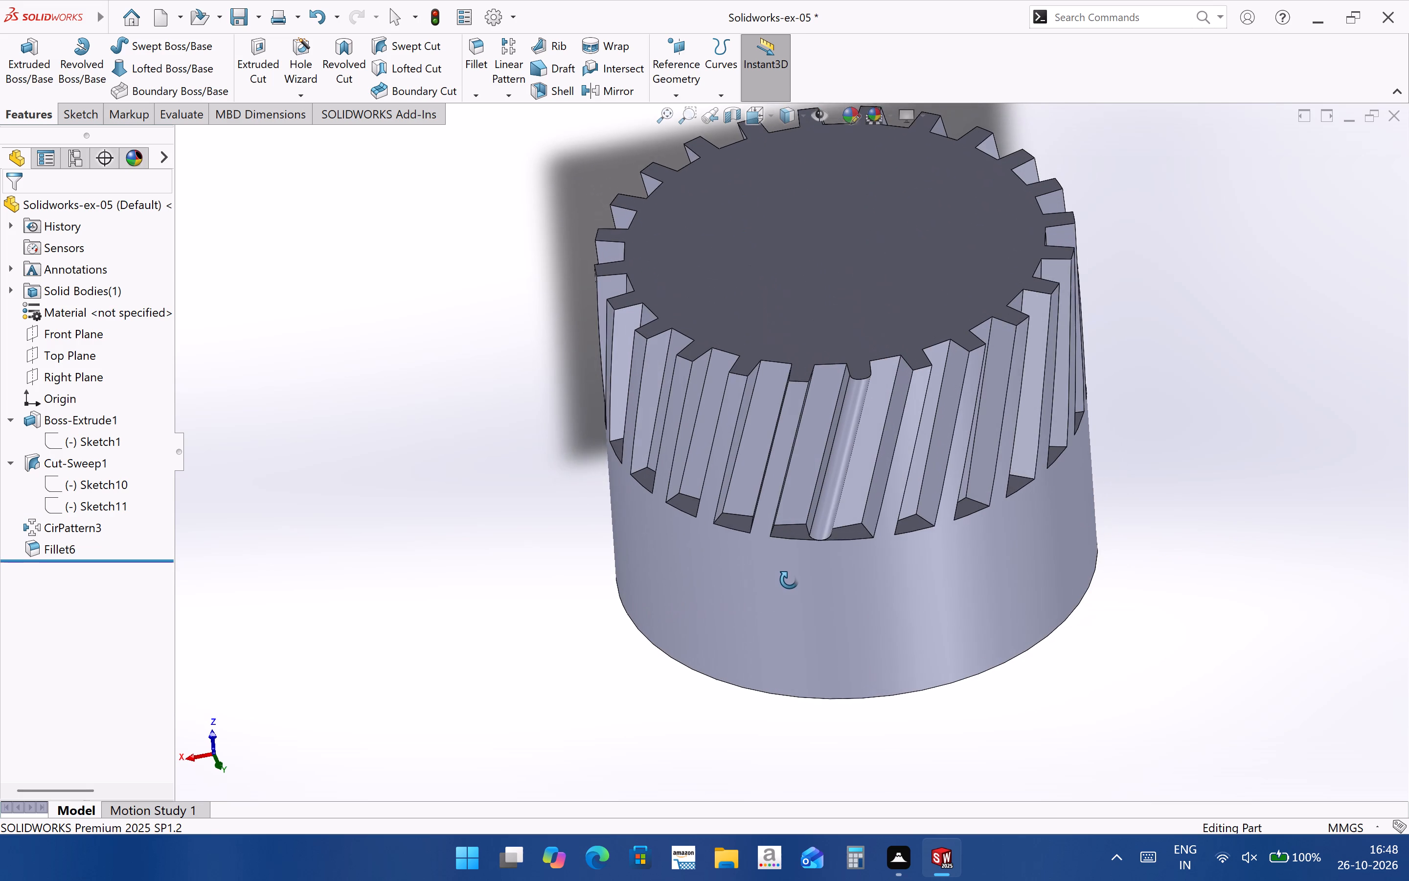
middle_drag(789, 580, 789, 582)
click(1184, 537)
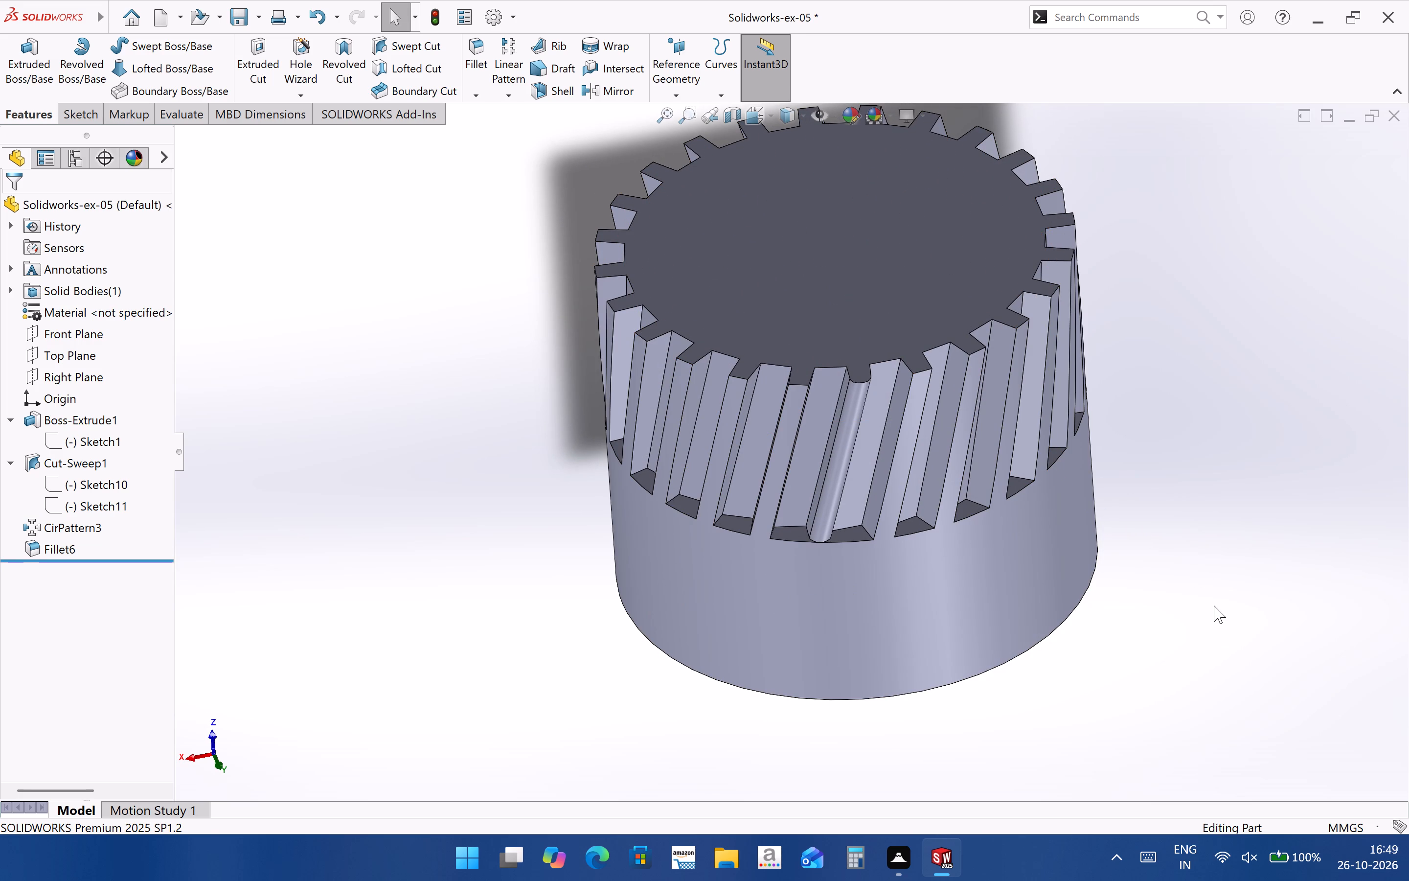
middle_drag(1167, 588, 1145, 656)
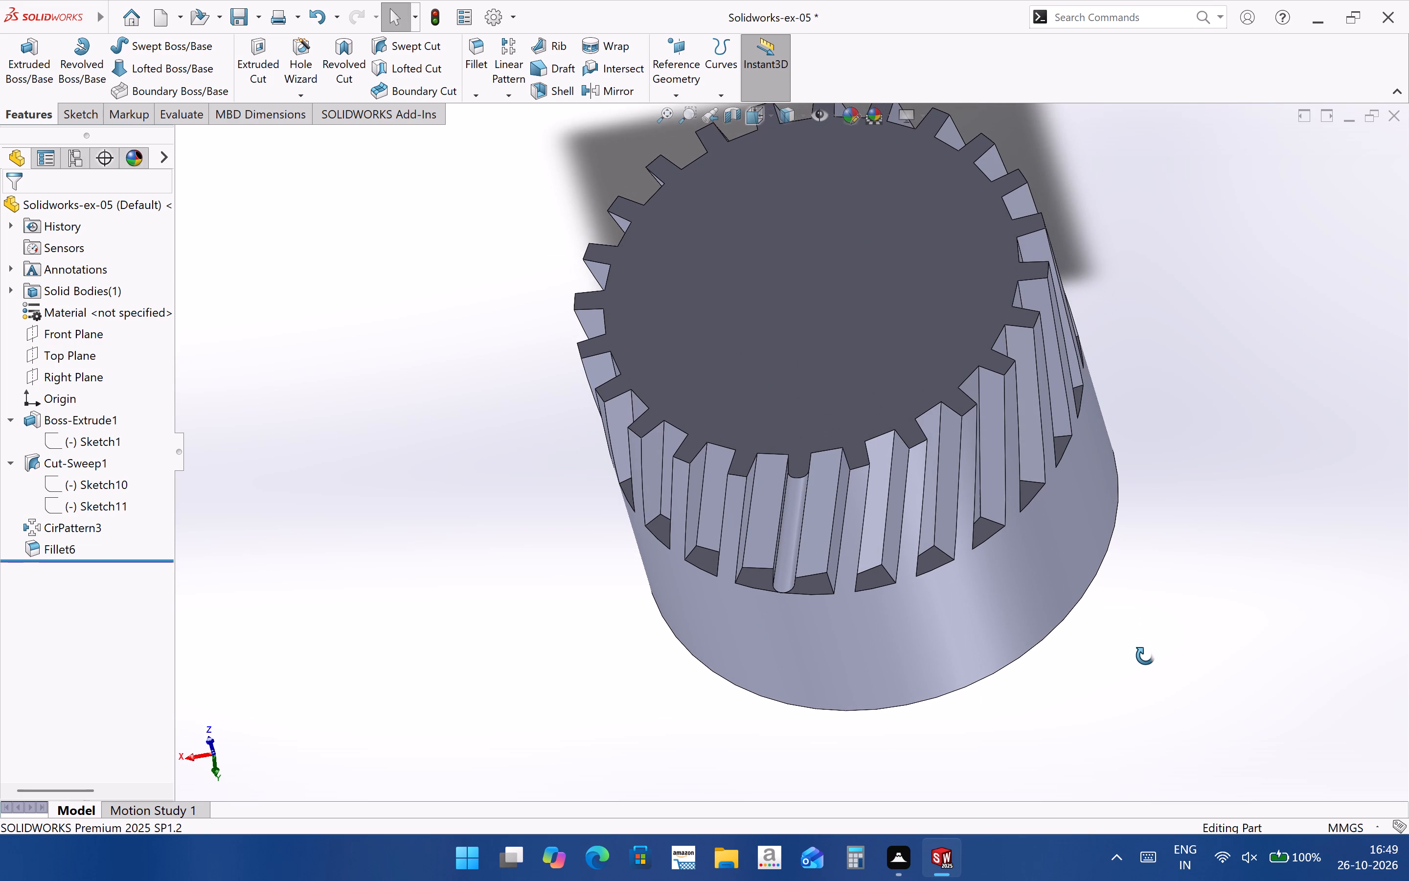
middle_drag(1145, 656, 1159, 603)
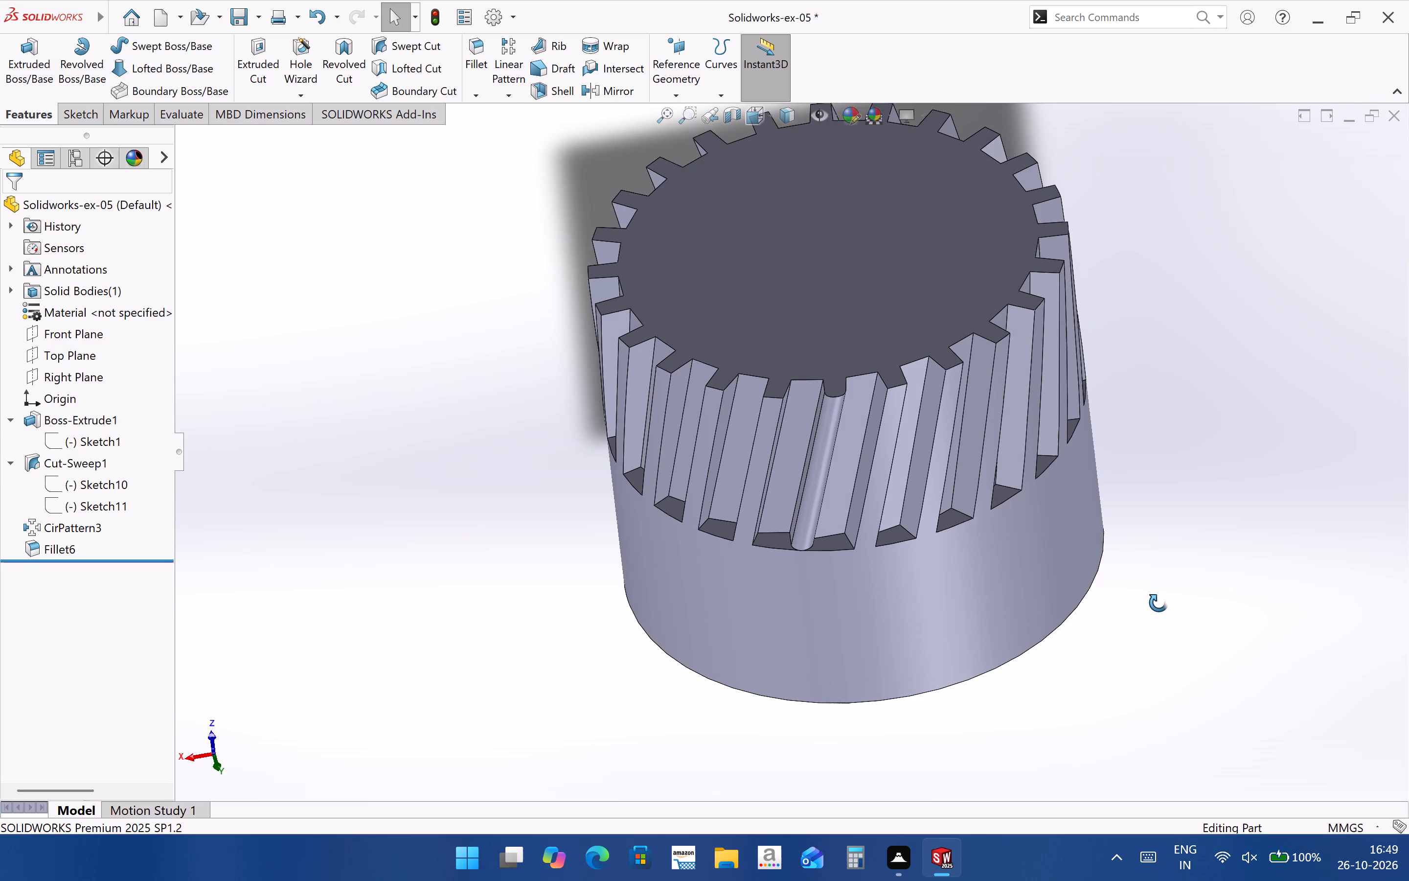
middle_drag(1159, 603, 1146, 702)
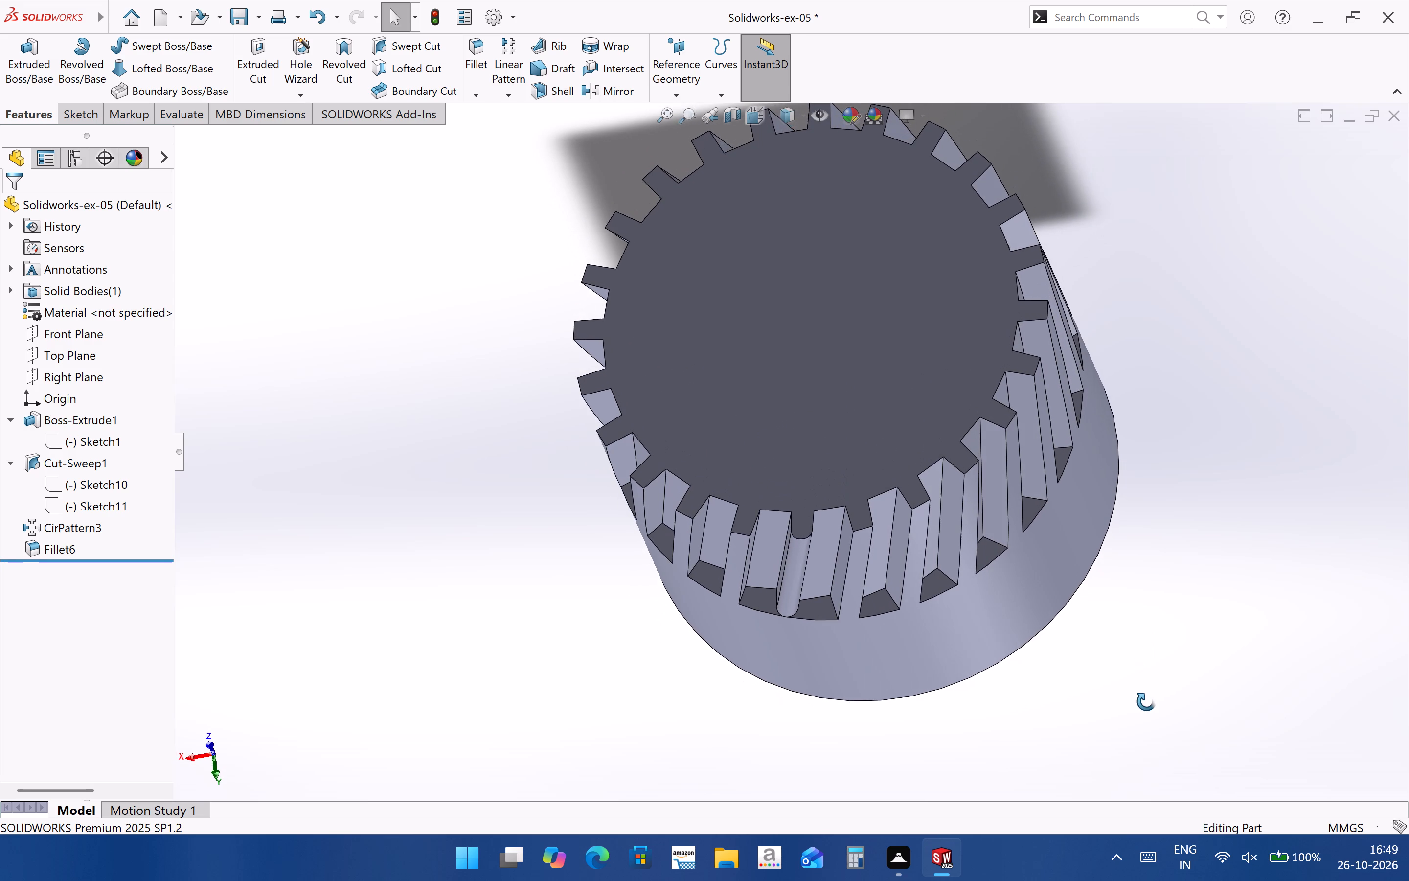
middle_drag(1146, 702, 1045, 637)
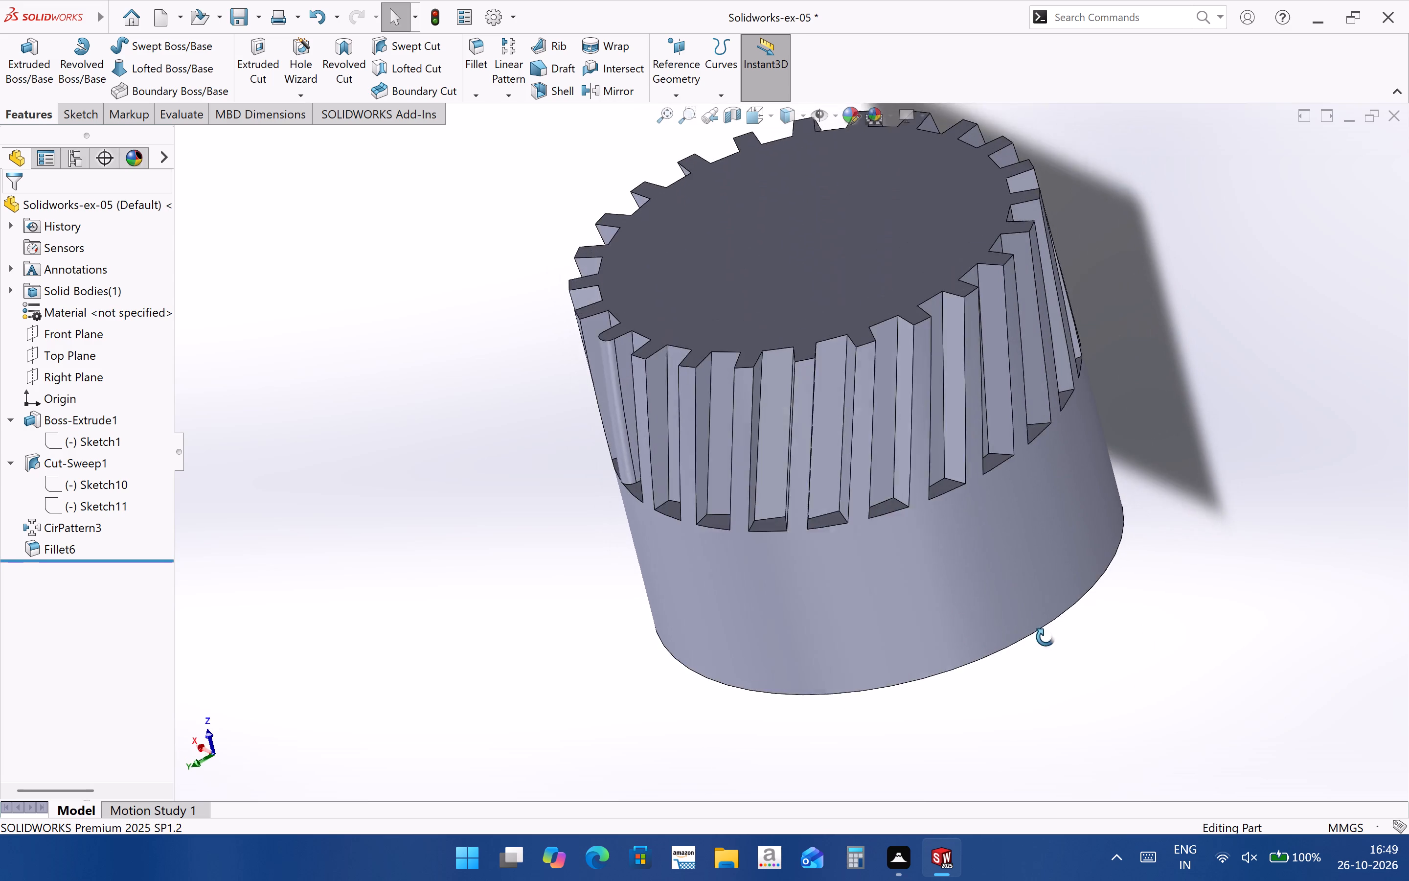
middle_drag(1045, 637, 1048, 788)
scroll(599, 477, down, 3)
middle_drag(771, 561, 771, 560)
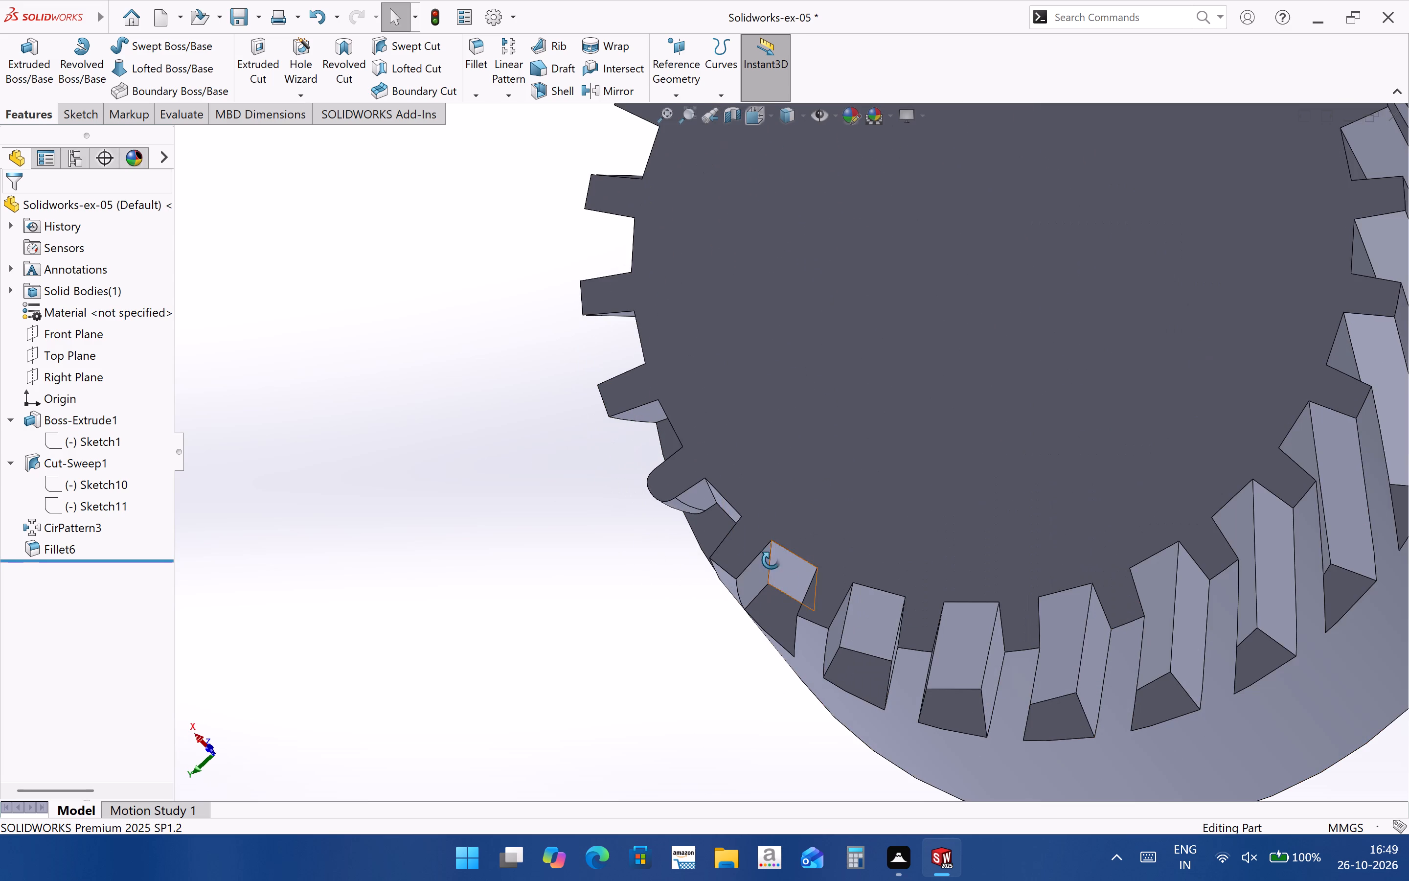
middle_drag(771, 560, 795, 398)
middle_drag(716, 481, 793, 459)
scroll(793, 459, down, 1)
scroll(637, 491, up, 3)
middle_drag(654, 564, 667, 572)
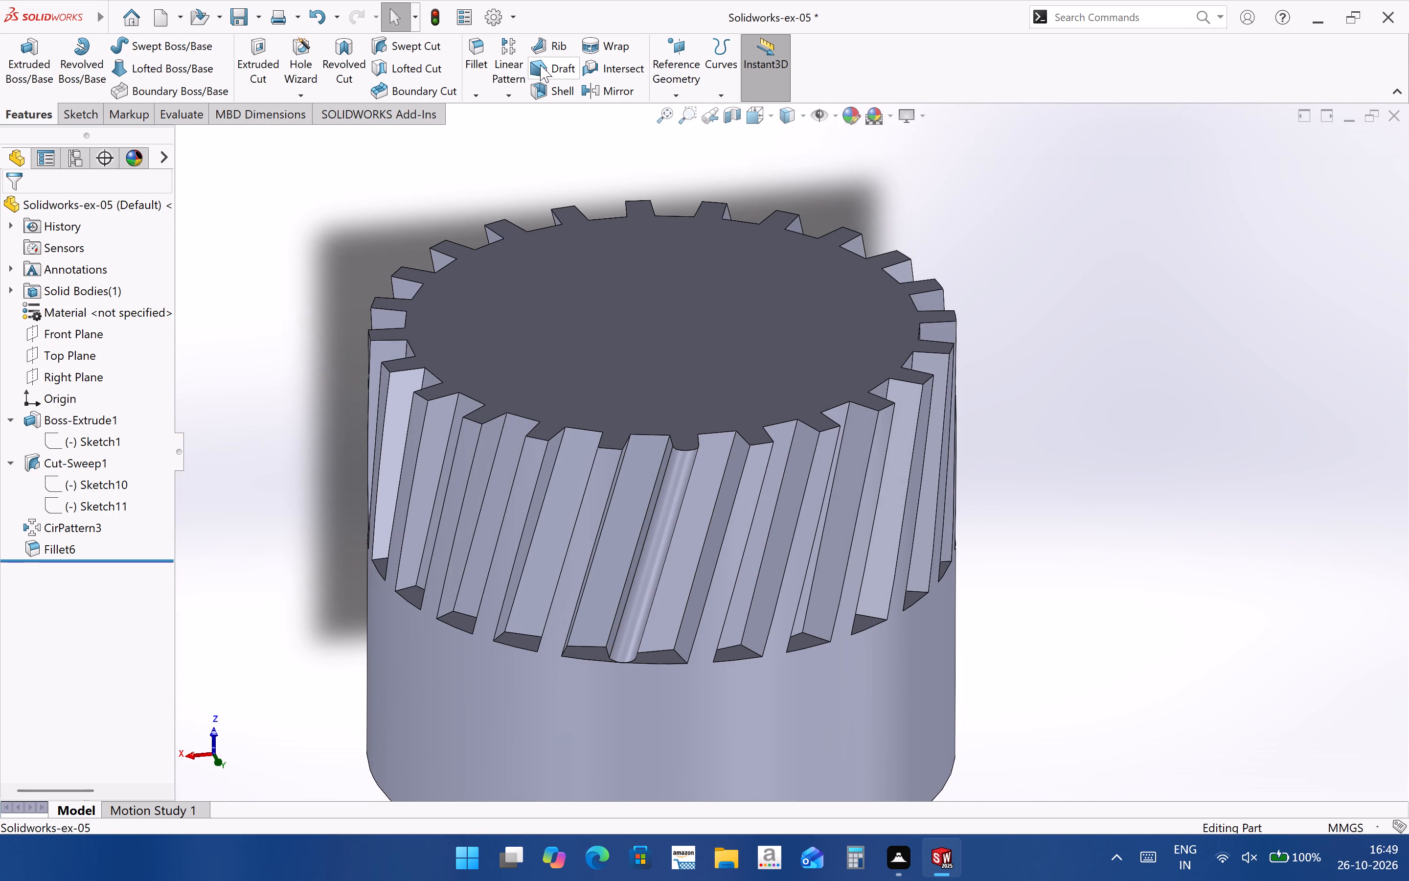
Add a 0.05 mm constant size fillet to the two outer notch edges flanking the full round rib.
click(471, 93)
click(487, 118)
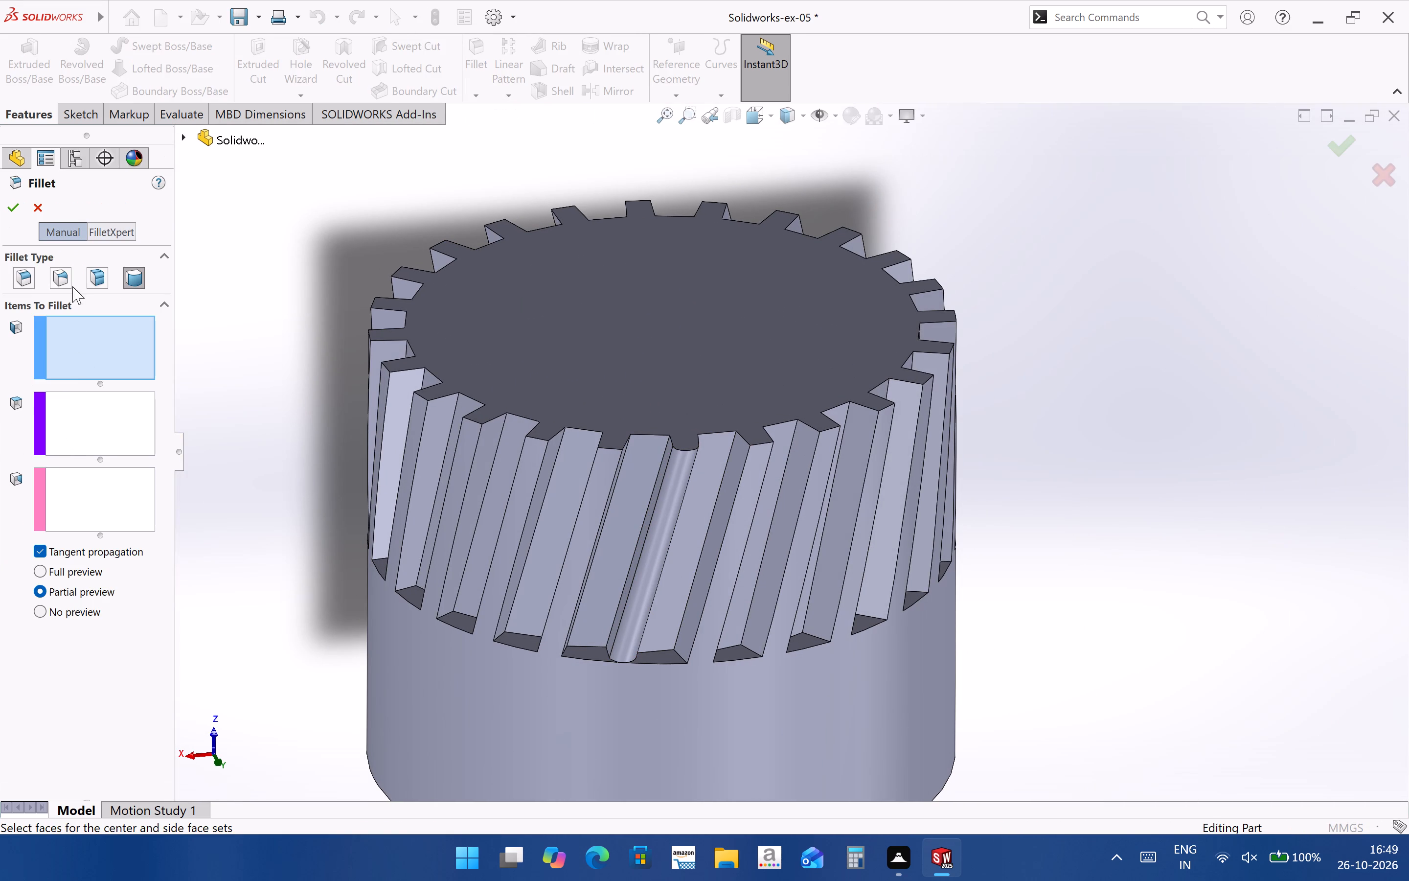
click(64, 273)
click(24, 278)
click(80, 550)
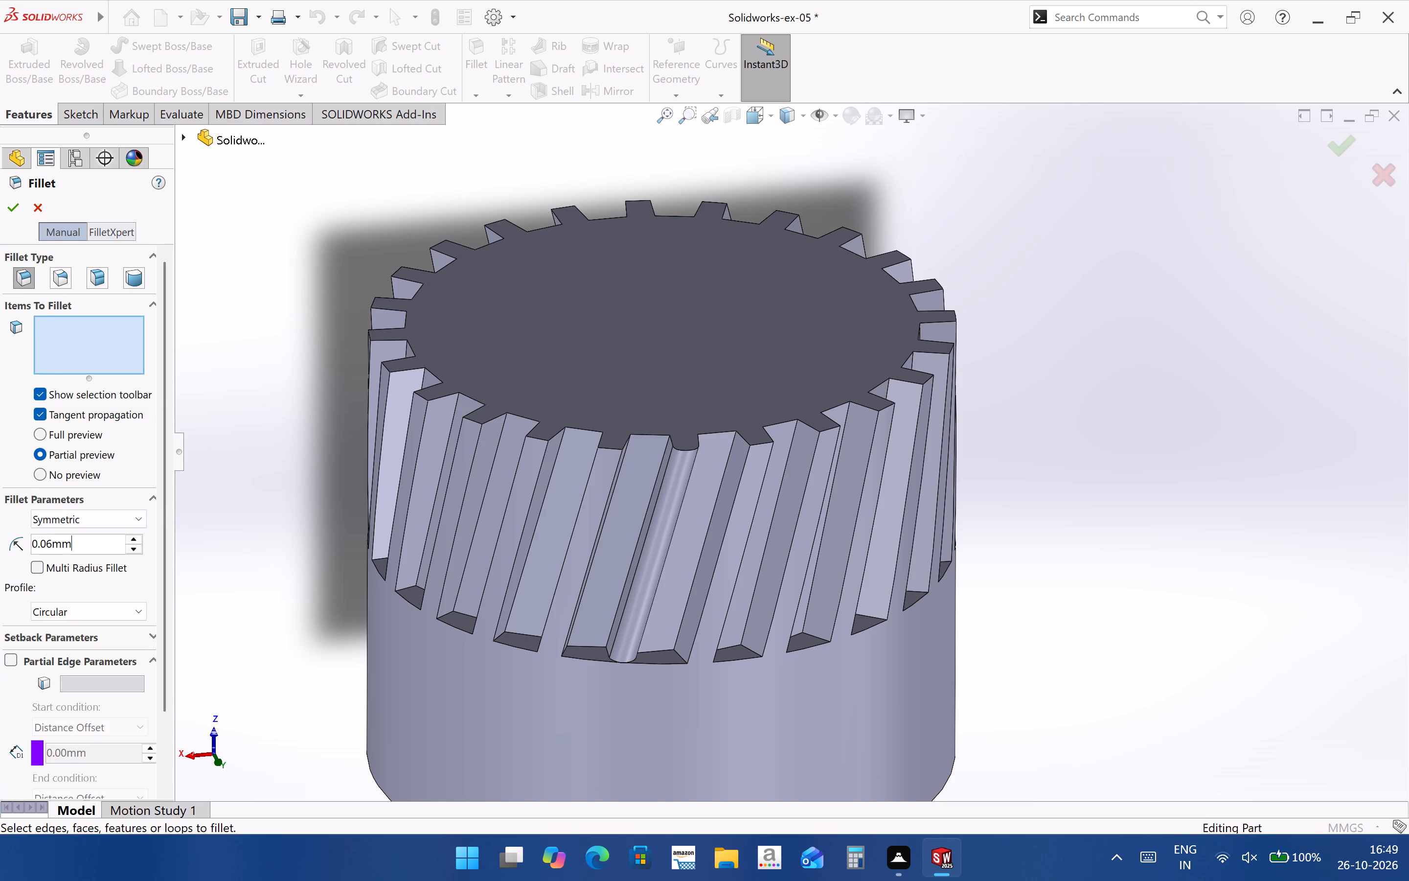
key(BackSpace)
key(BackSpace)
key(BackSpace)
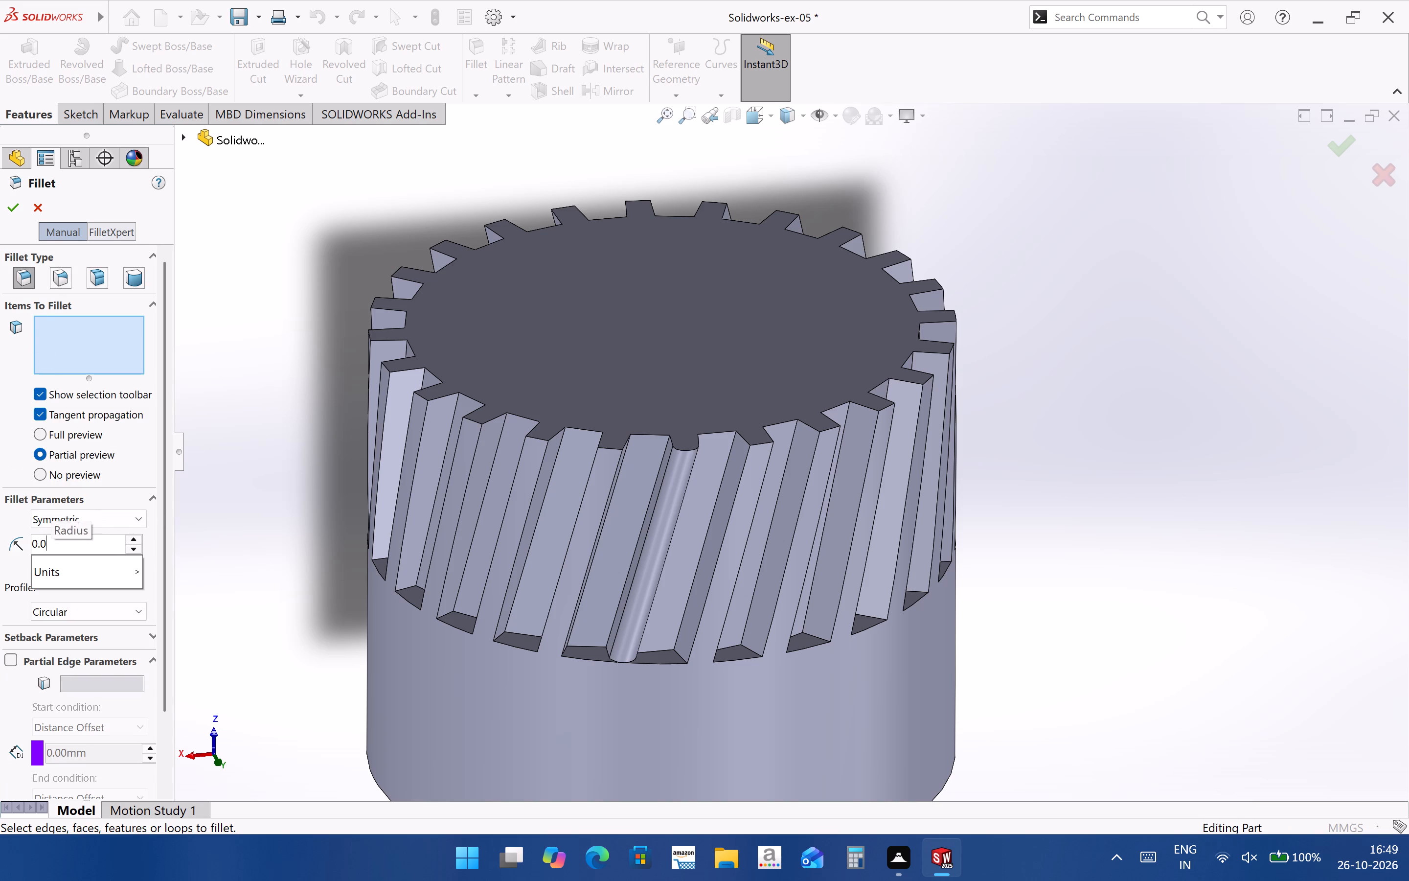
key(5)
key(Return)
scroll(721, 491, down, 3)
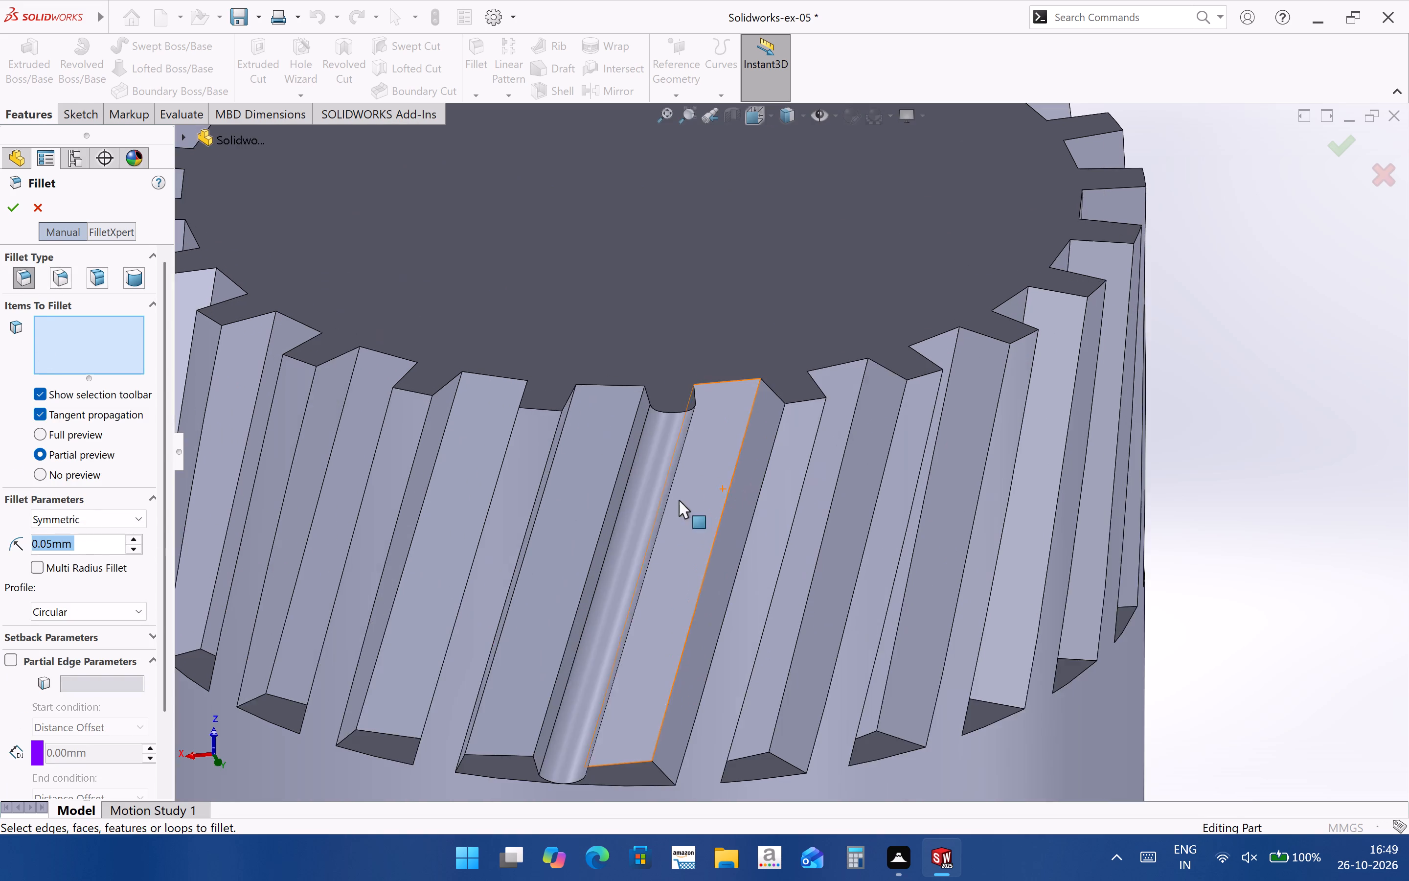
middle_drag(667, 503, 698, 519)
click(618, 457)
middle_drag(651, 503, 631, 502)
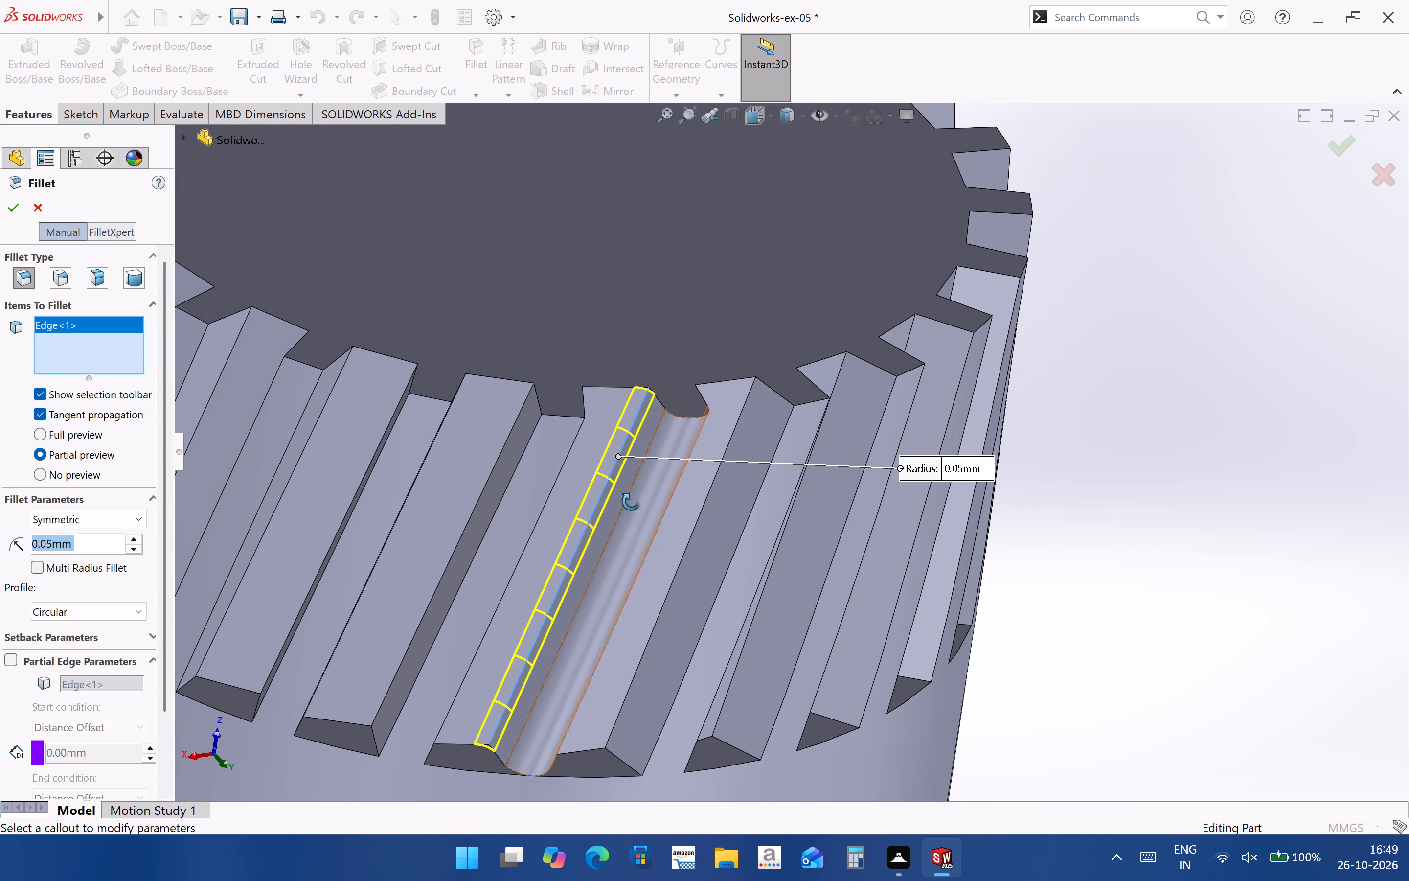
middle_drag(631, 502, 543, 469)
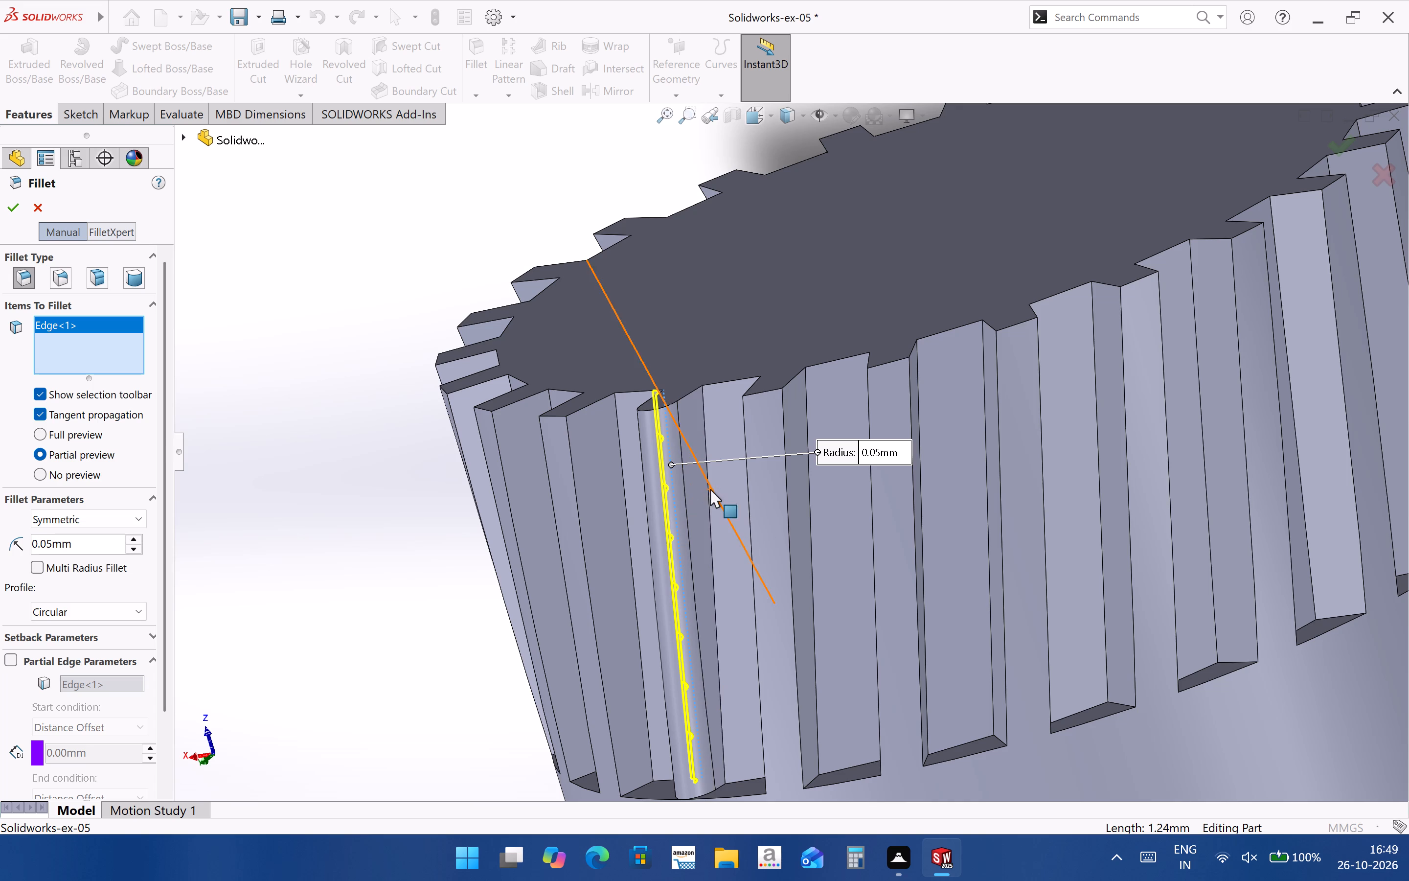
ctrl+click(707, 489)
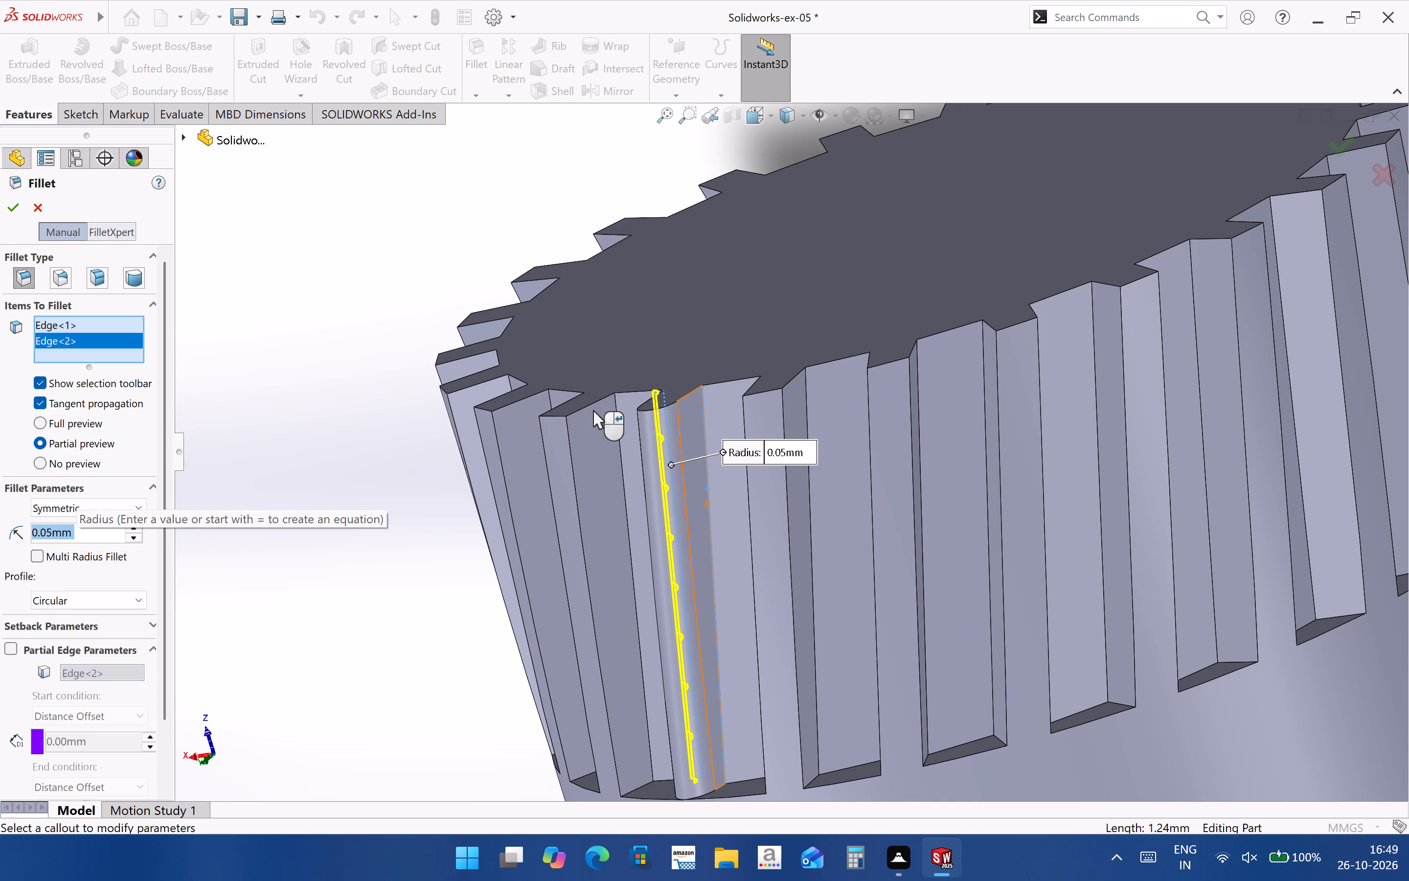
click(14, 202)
Examine the rounded rib and its neighbouring edge fillets from several angles around the part.
scroll(820, 422, up, 3)
middle_drag(784, 435, 848, 448)
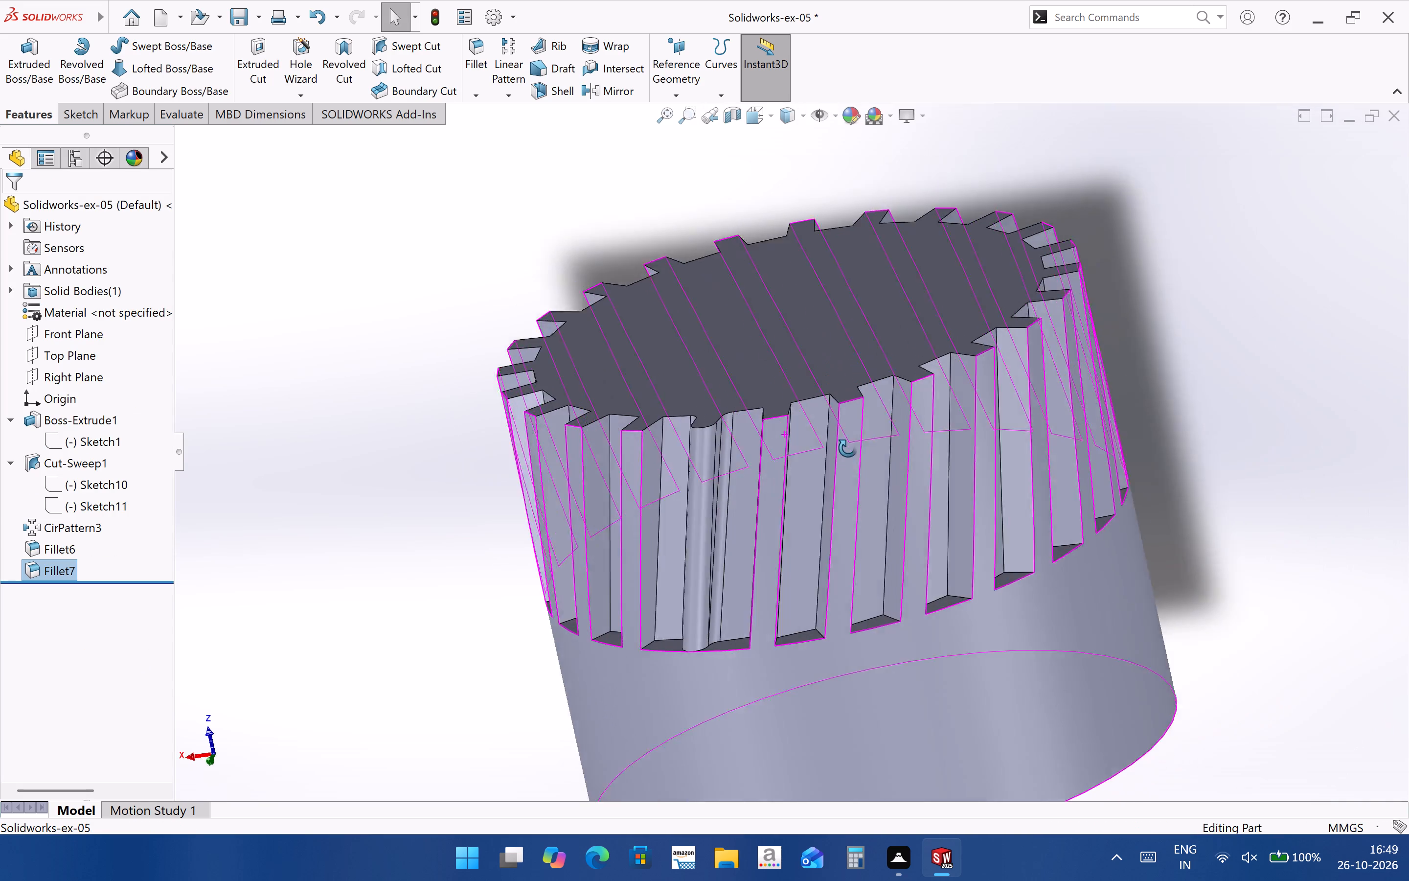
middle_drag(848, 448, 828, 659)
scroll(853, 455, up, 3)
middle_drag(865, 467, 885, 223)
scroll(870, 345, down, 3)
middle_drag(750, 380, 750, 251)
scroll(895, 438, up, 2)
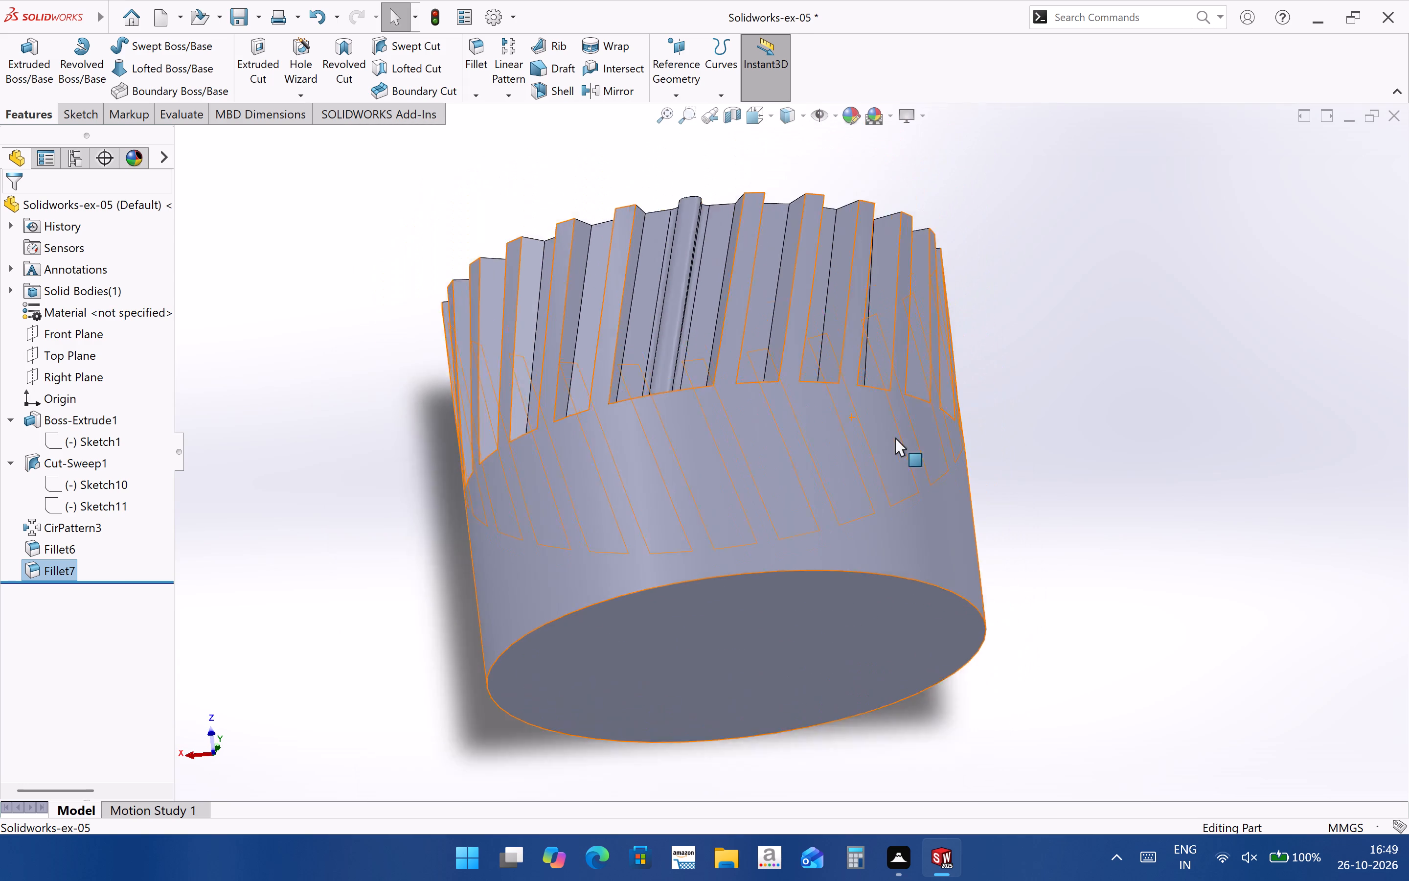
scroll(895, 438, up, 1)
middle_drag(718, 266, 742, 358)
middle_drag(897, 444, 874, 470)
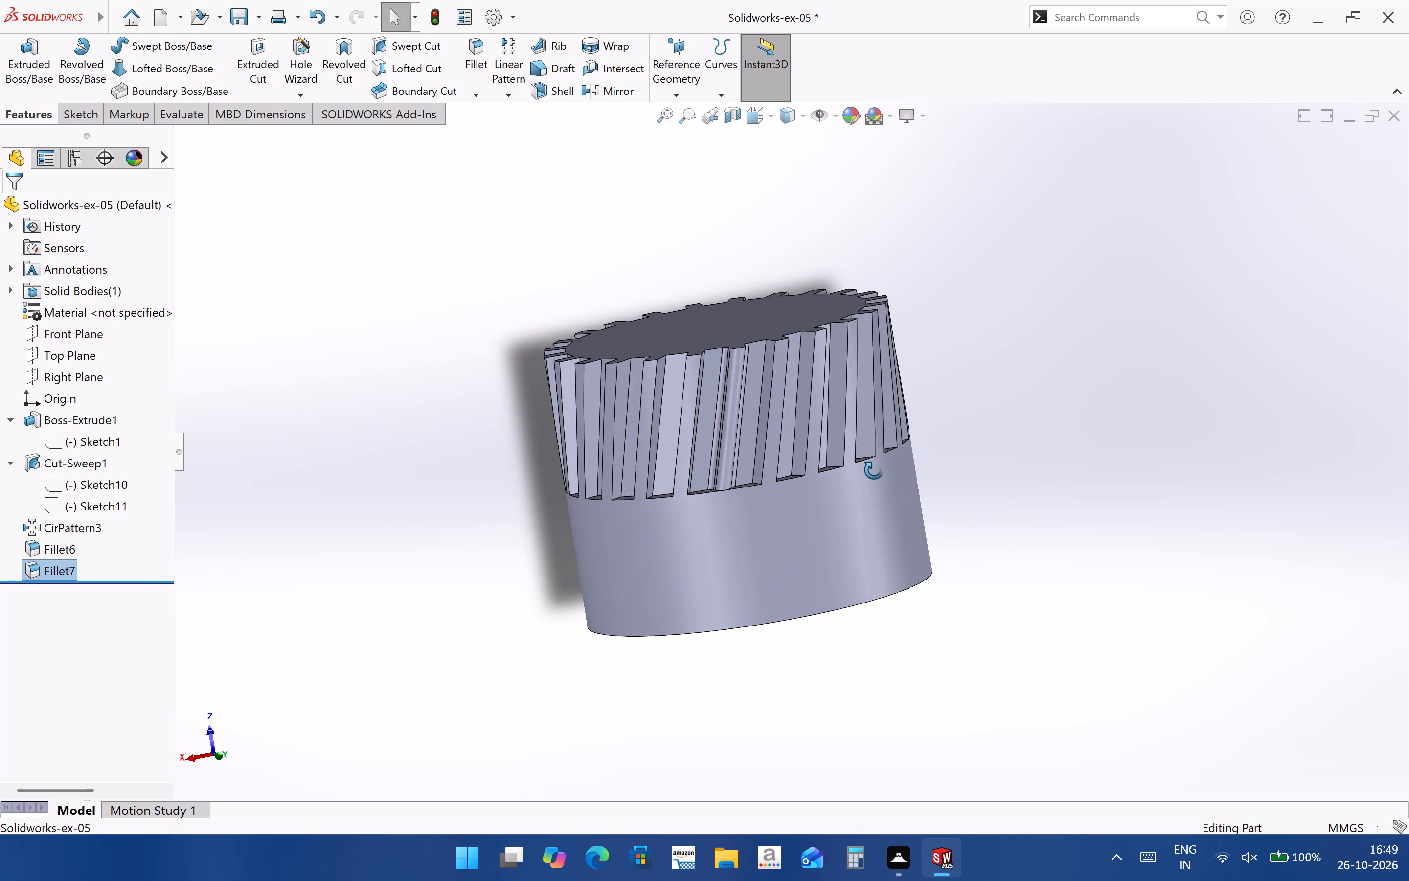
middle_drag(874, 470, 877, 600)
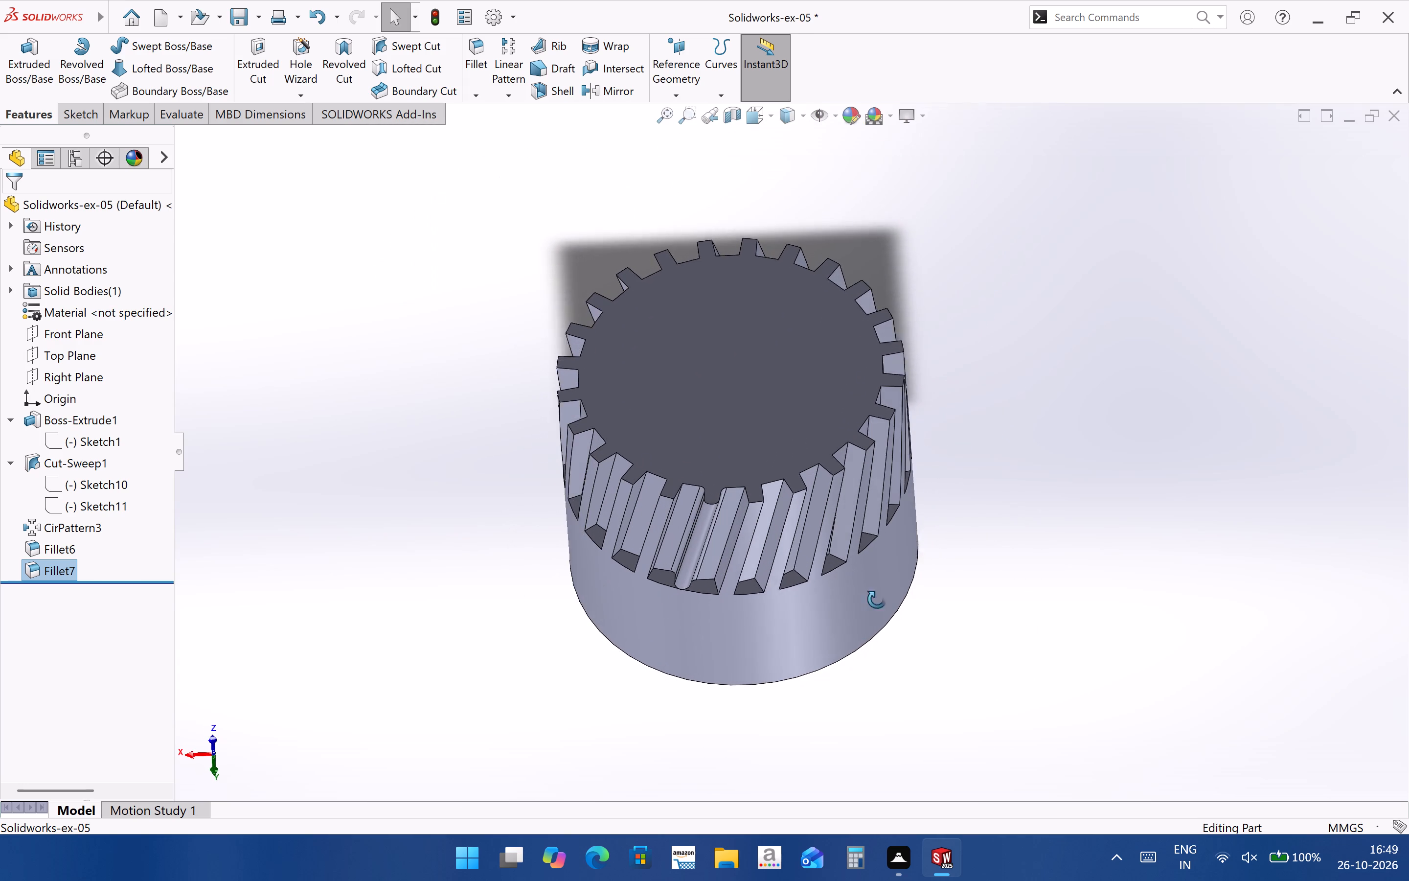
middle_drag(877, 600, 879, 583)
scroll(691, 479, down, 4)
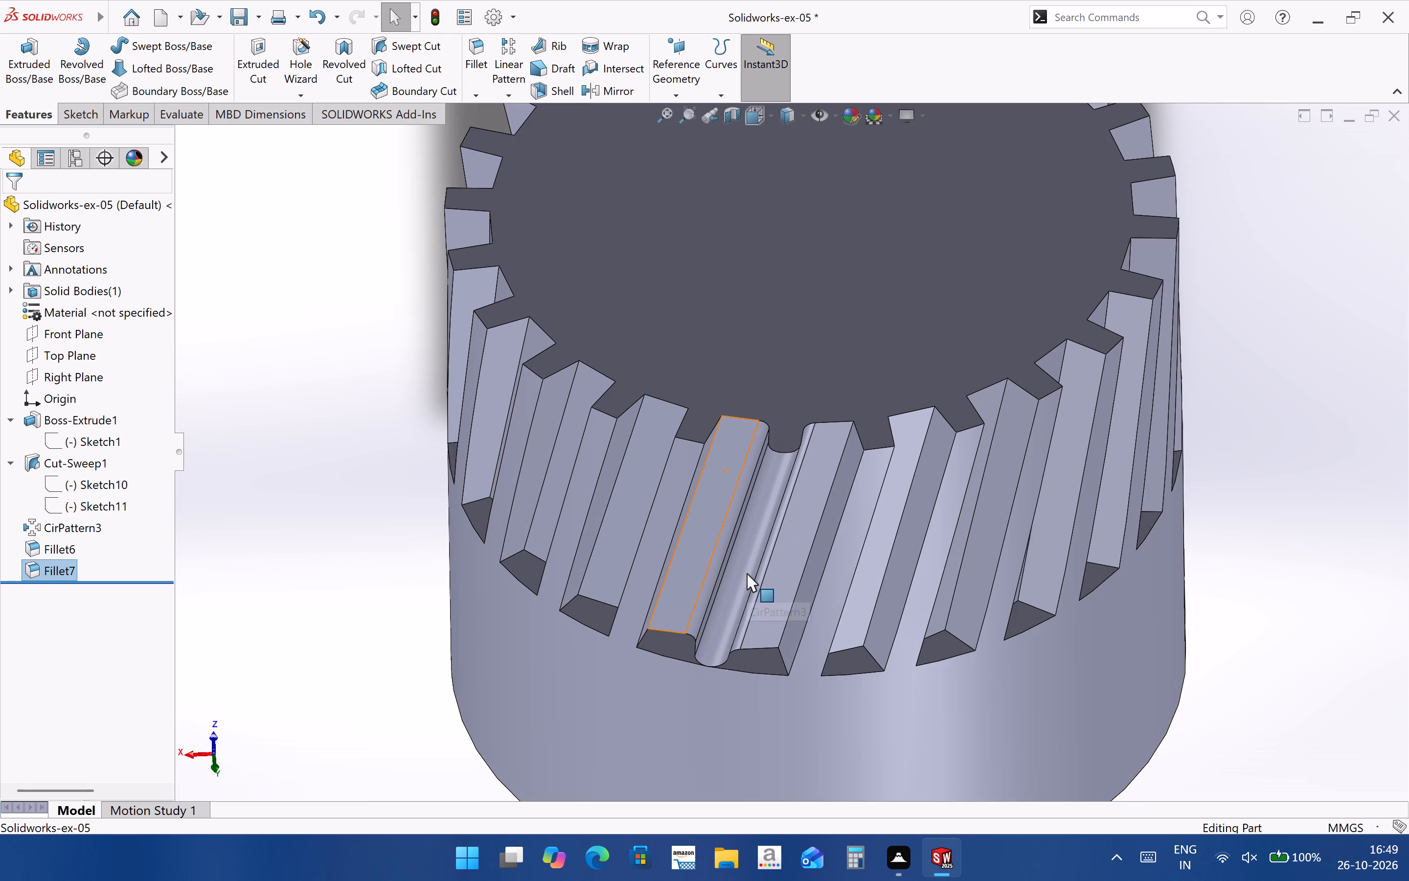
middle_drag(725, 569, 694, 551)
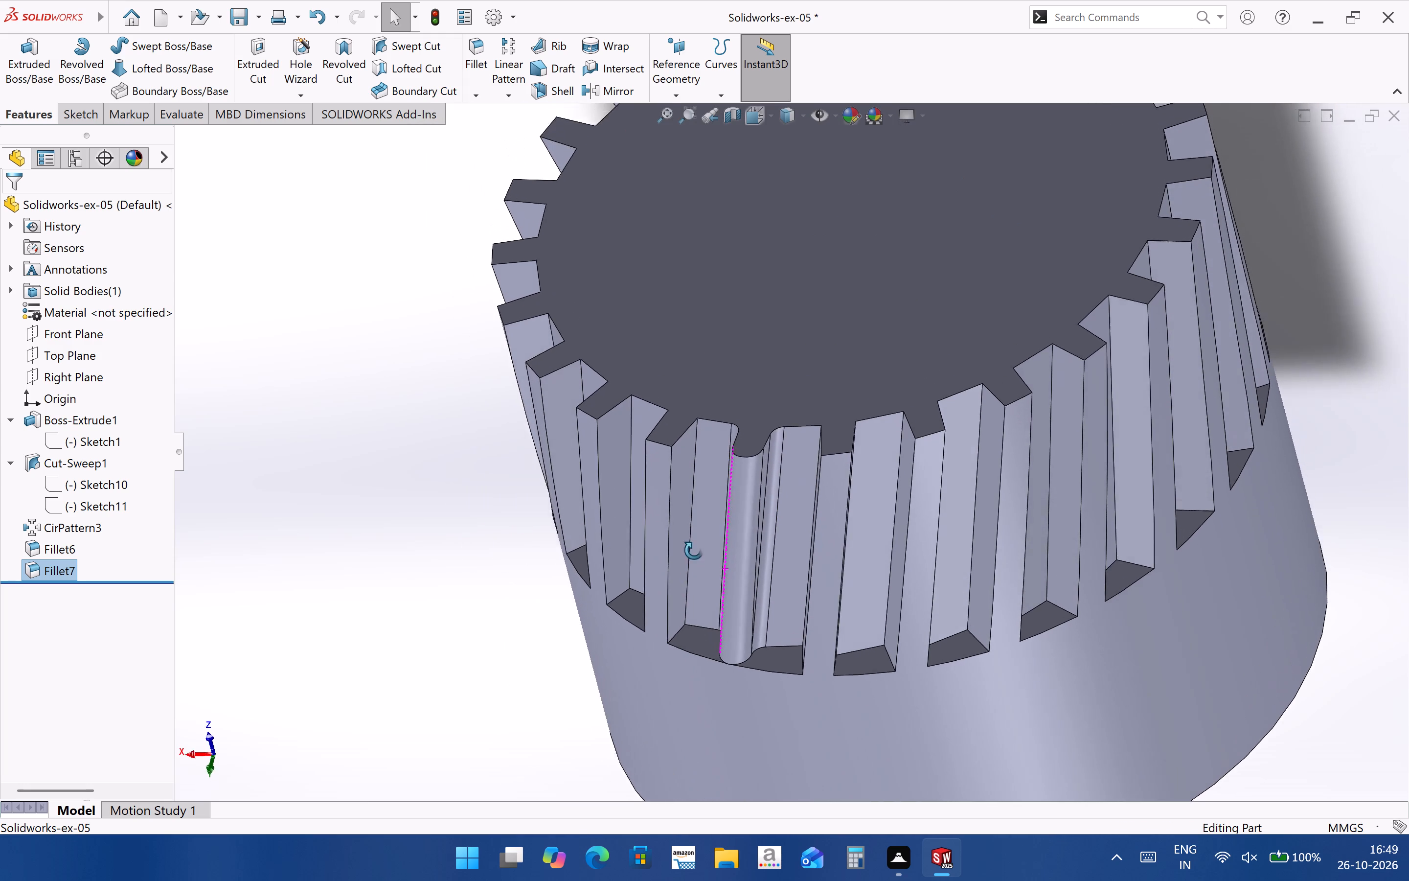
middle_drag(694, 551, 705, 488)
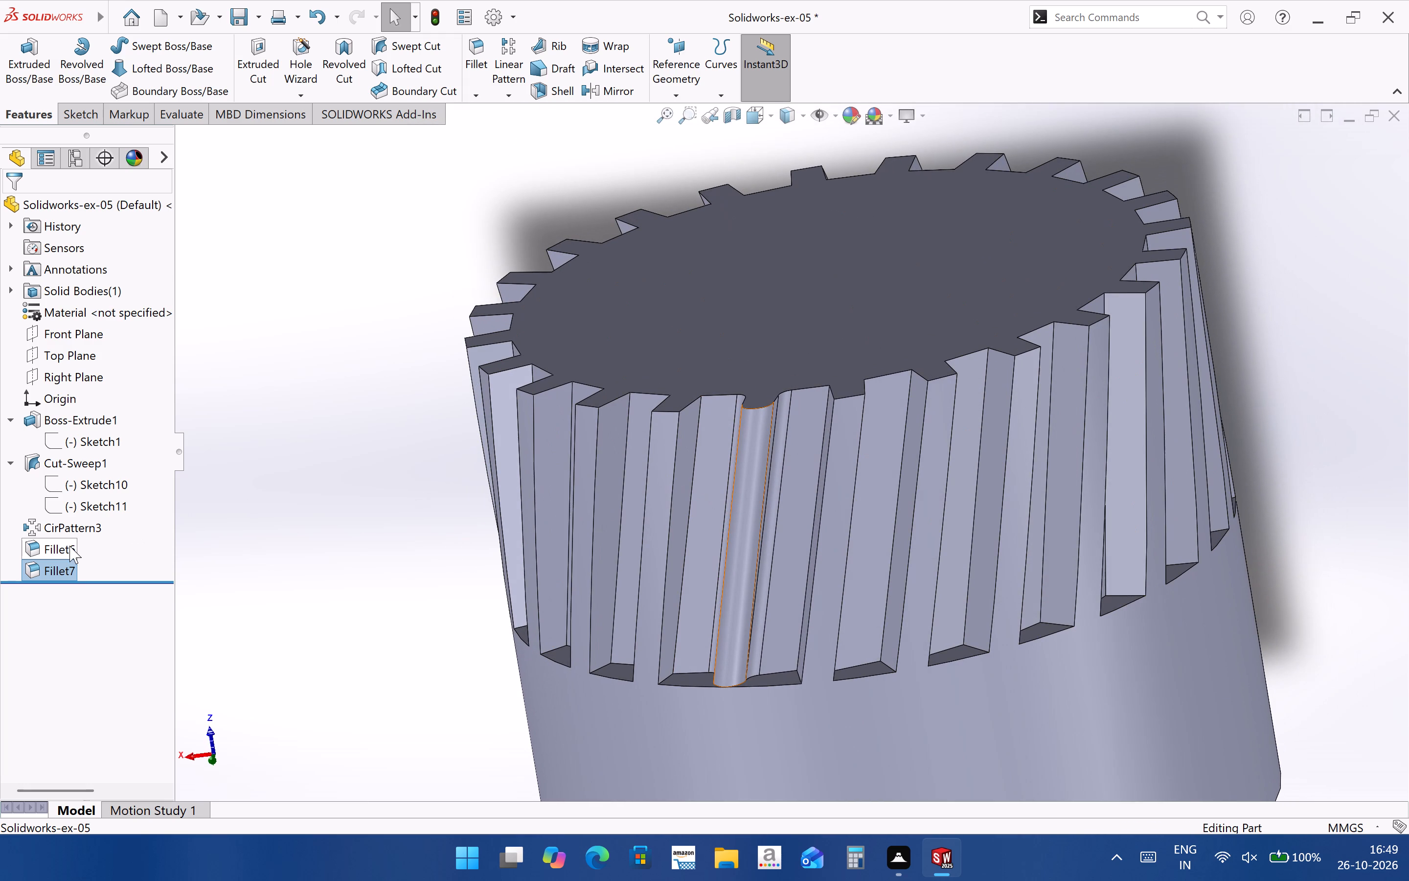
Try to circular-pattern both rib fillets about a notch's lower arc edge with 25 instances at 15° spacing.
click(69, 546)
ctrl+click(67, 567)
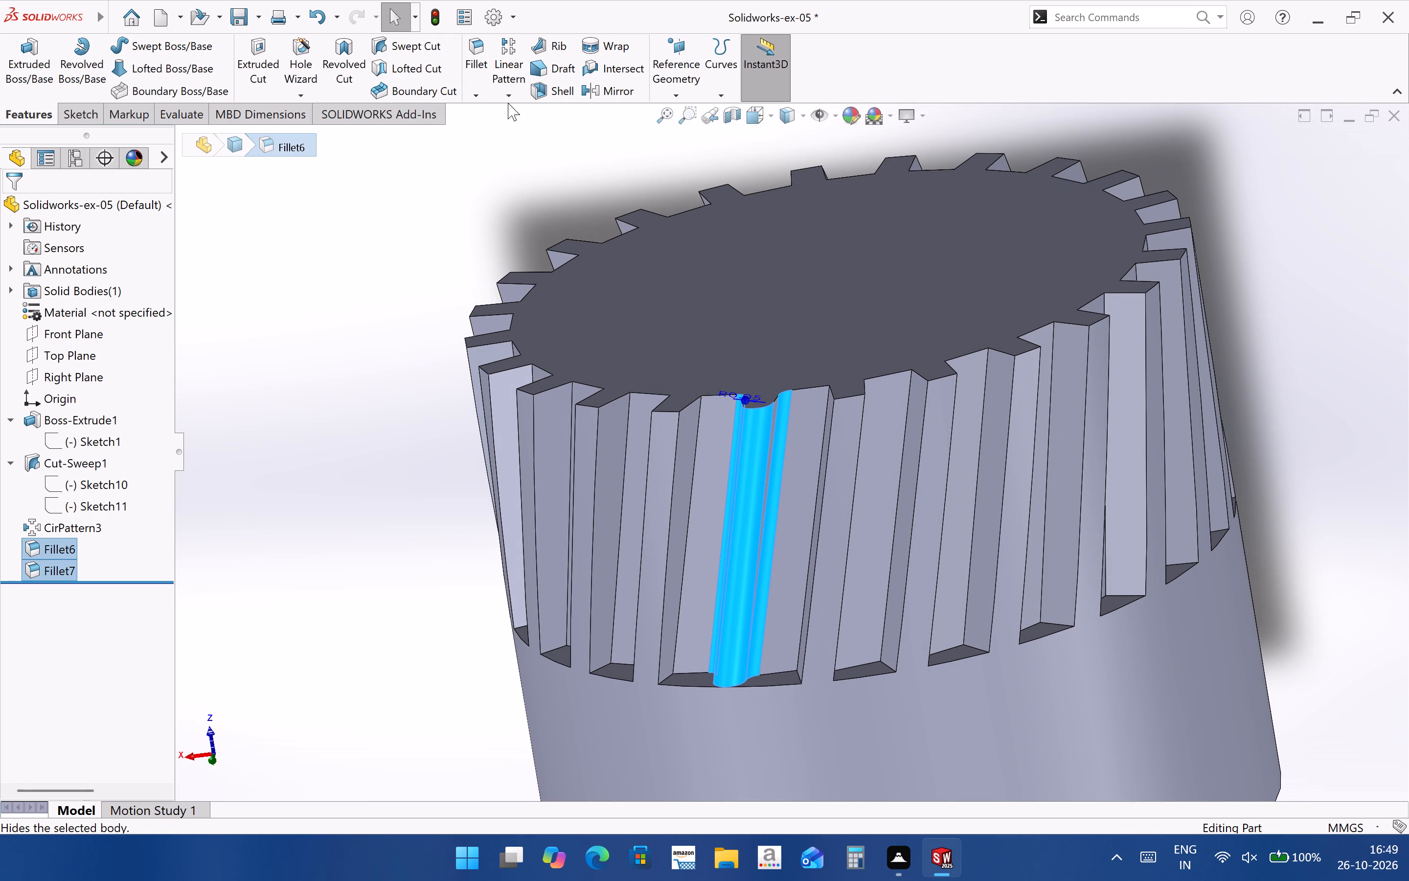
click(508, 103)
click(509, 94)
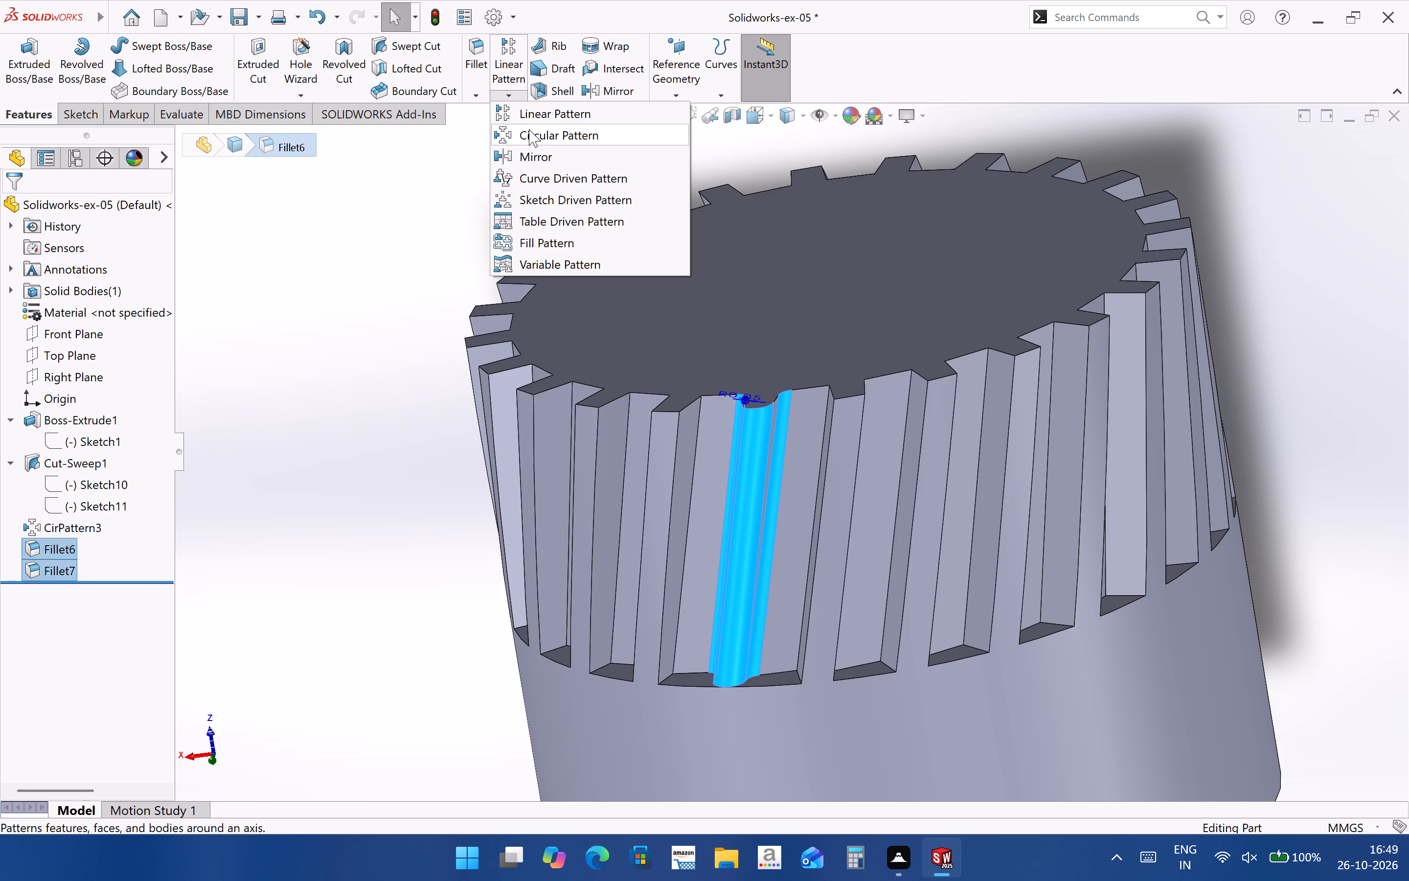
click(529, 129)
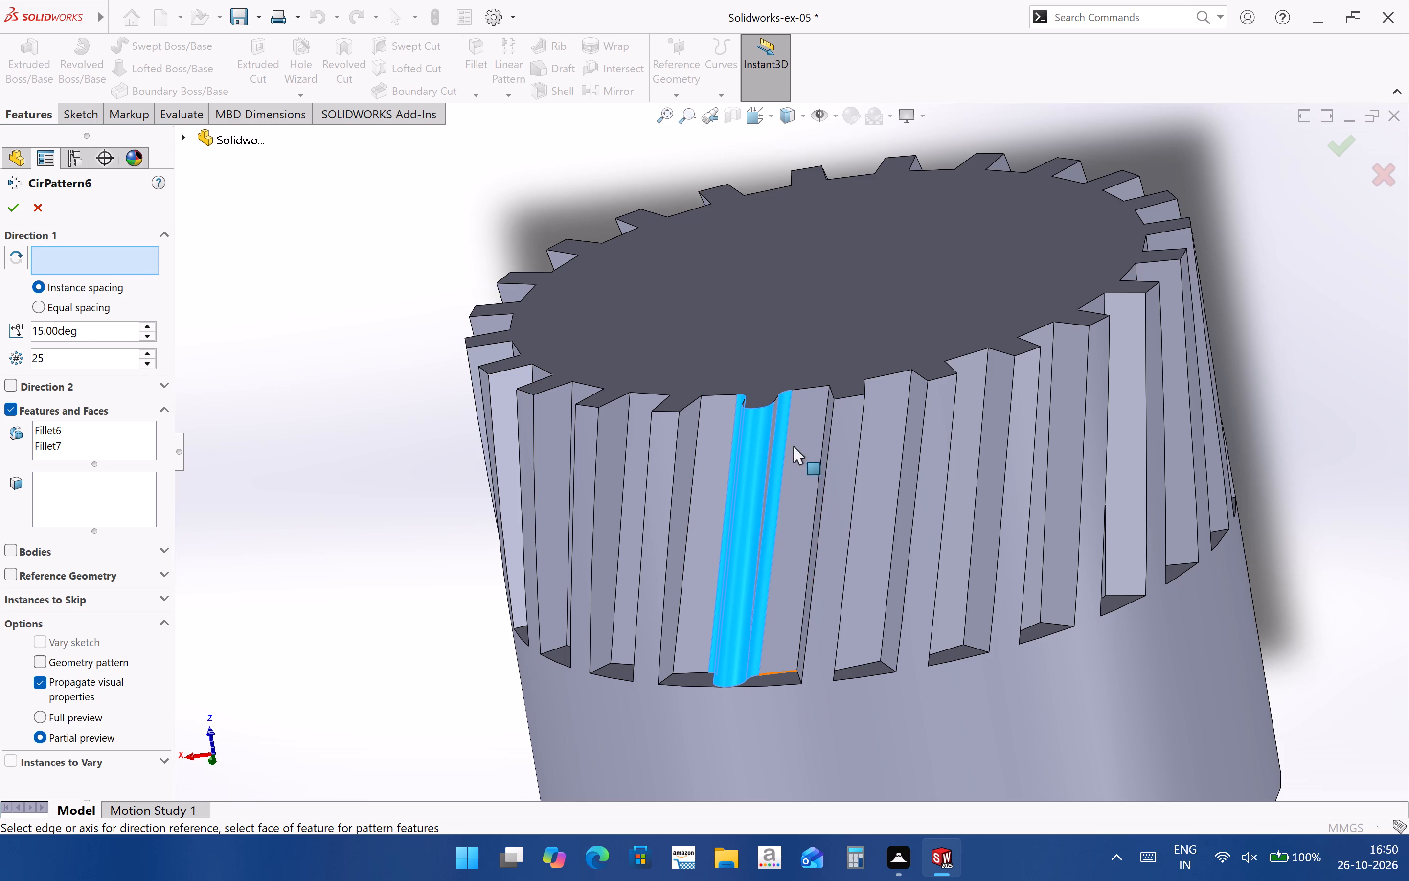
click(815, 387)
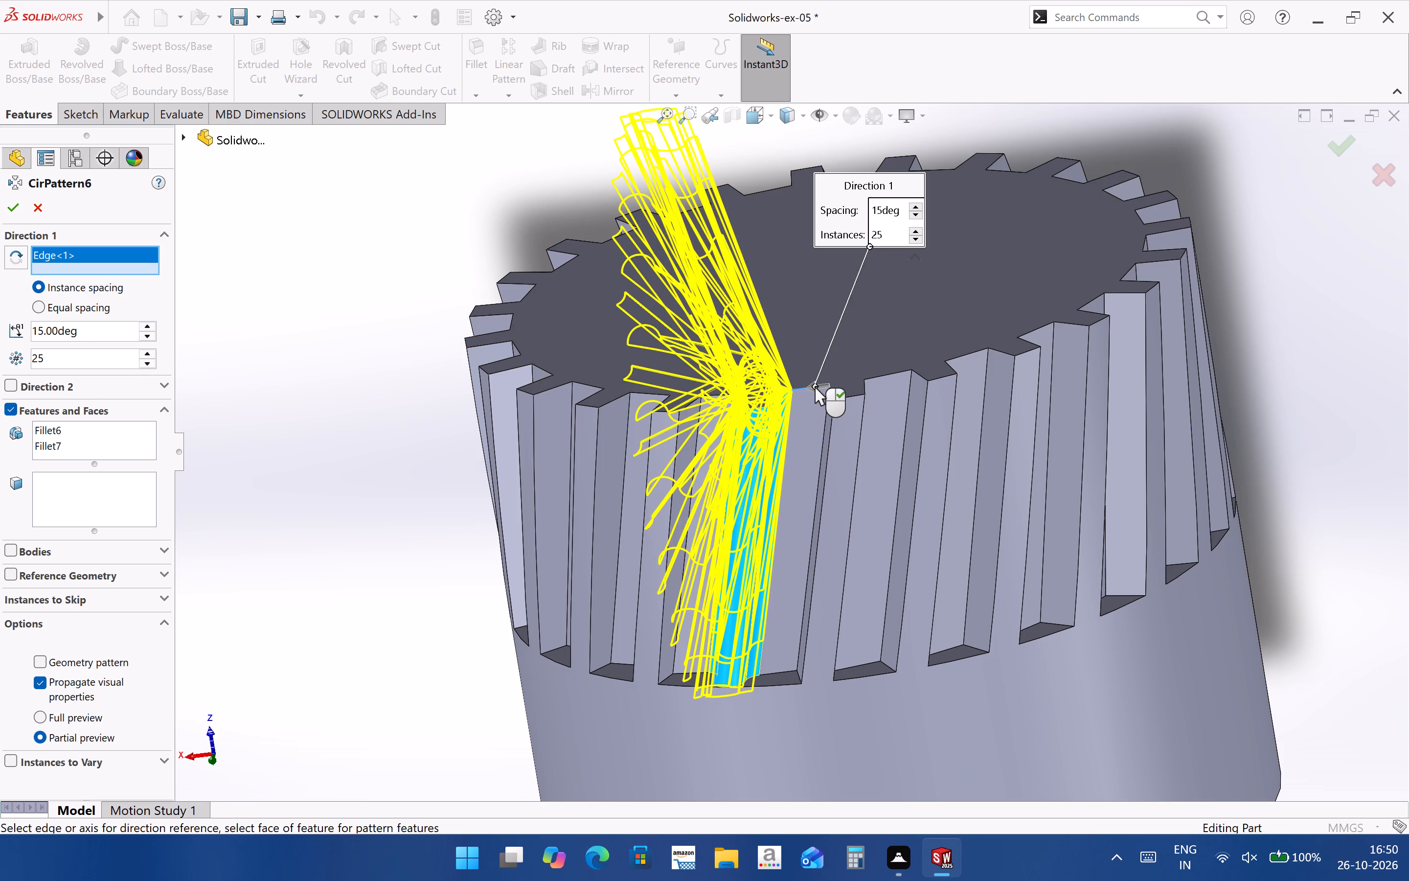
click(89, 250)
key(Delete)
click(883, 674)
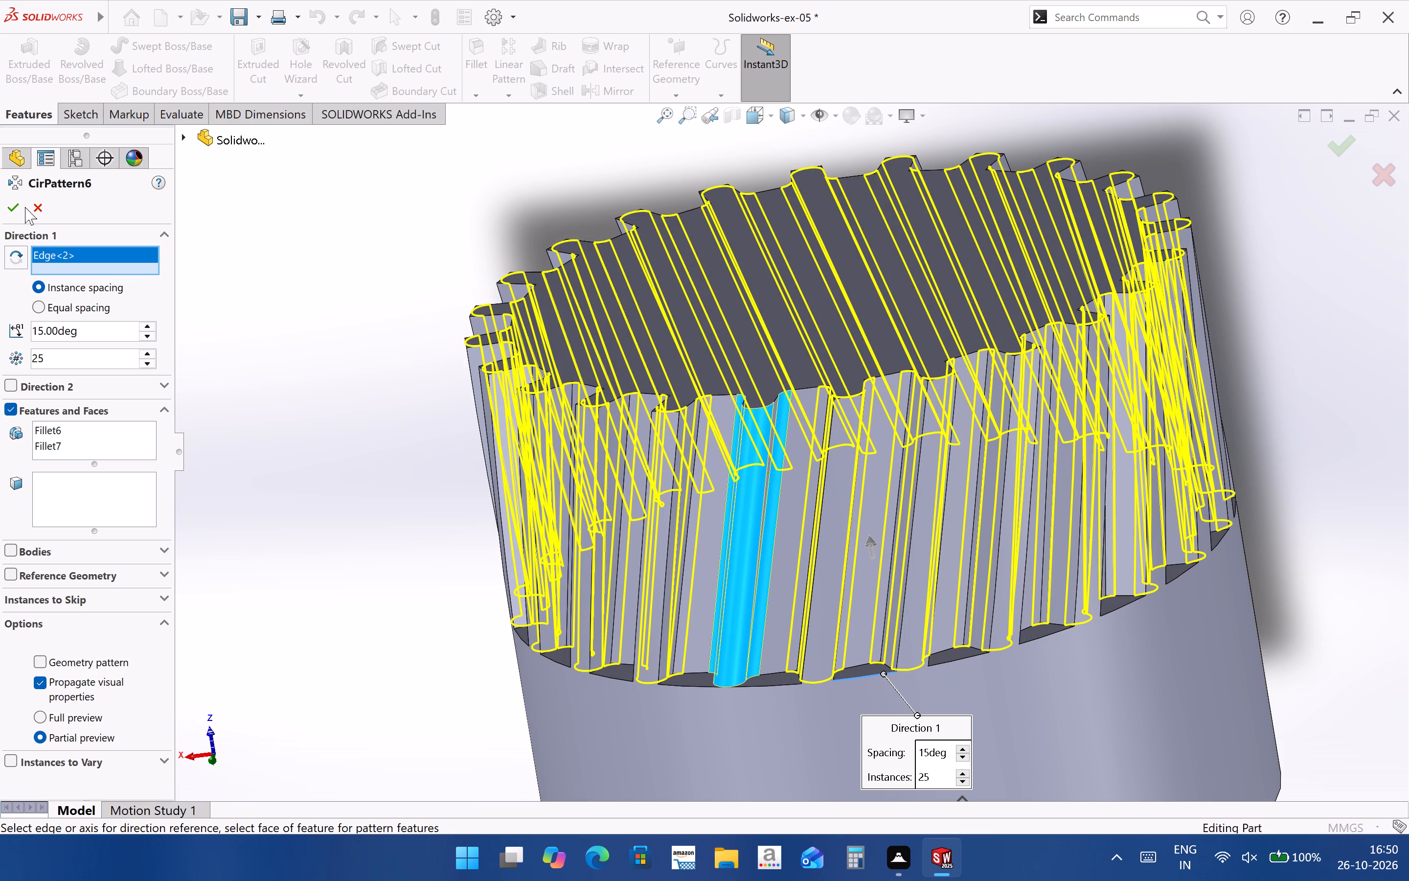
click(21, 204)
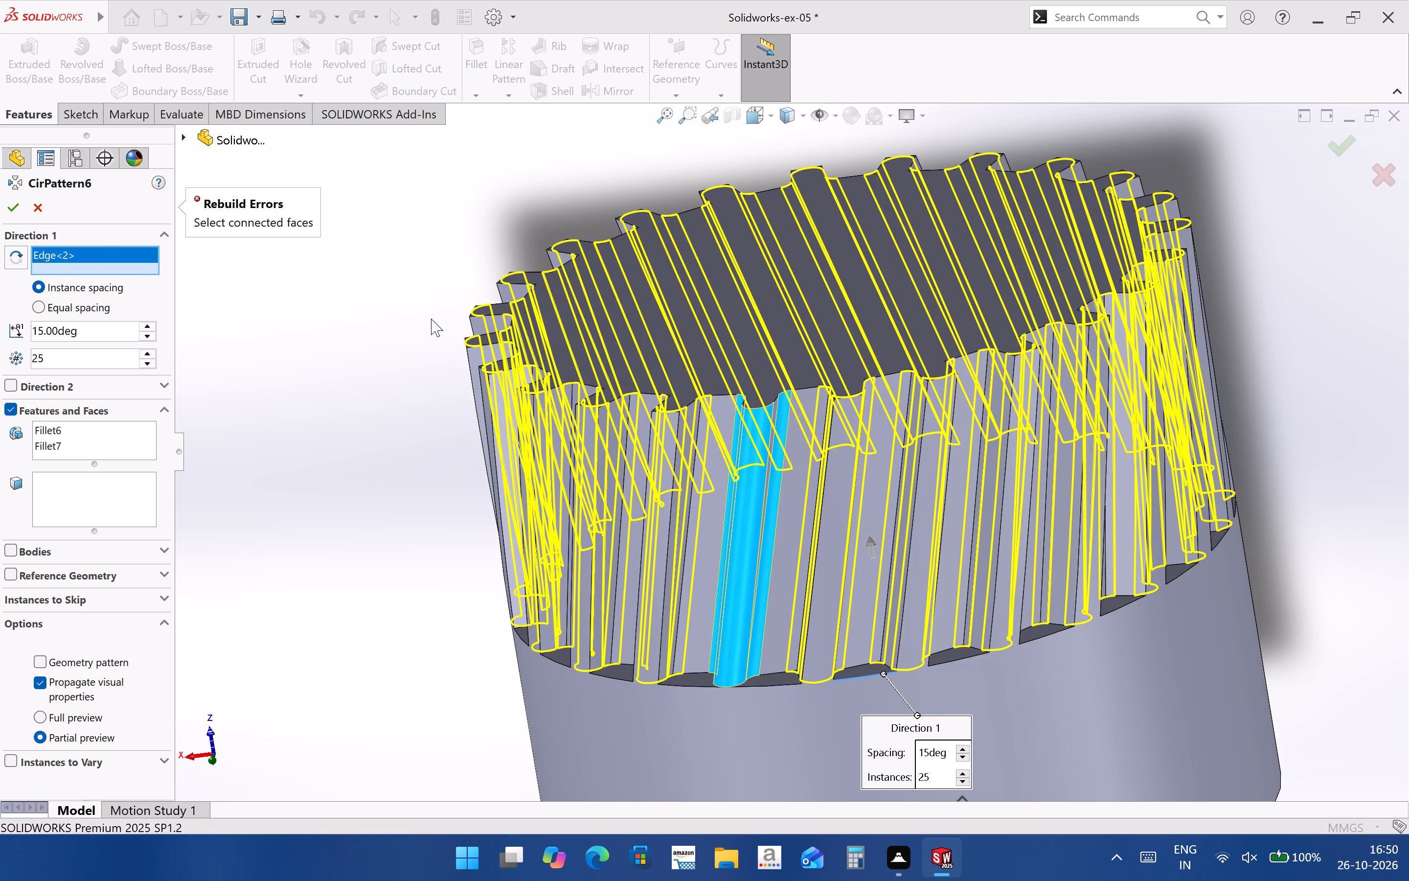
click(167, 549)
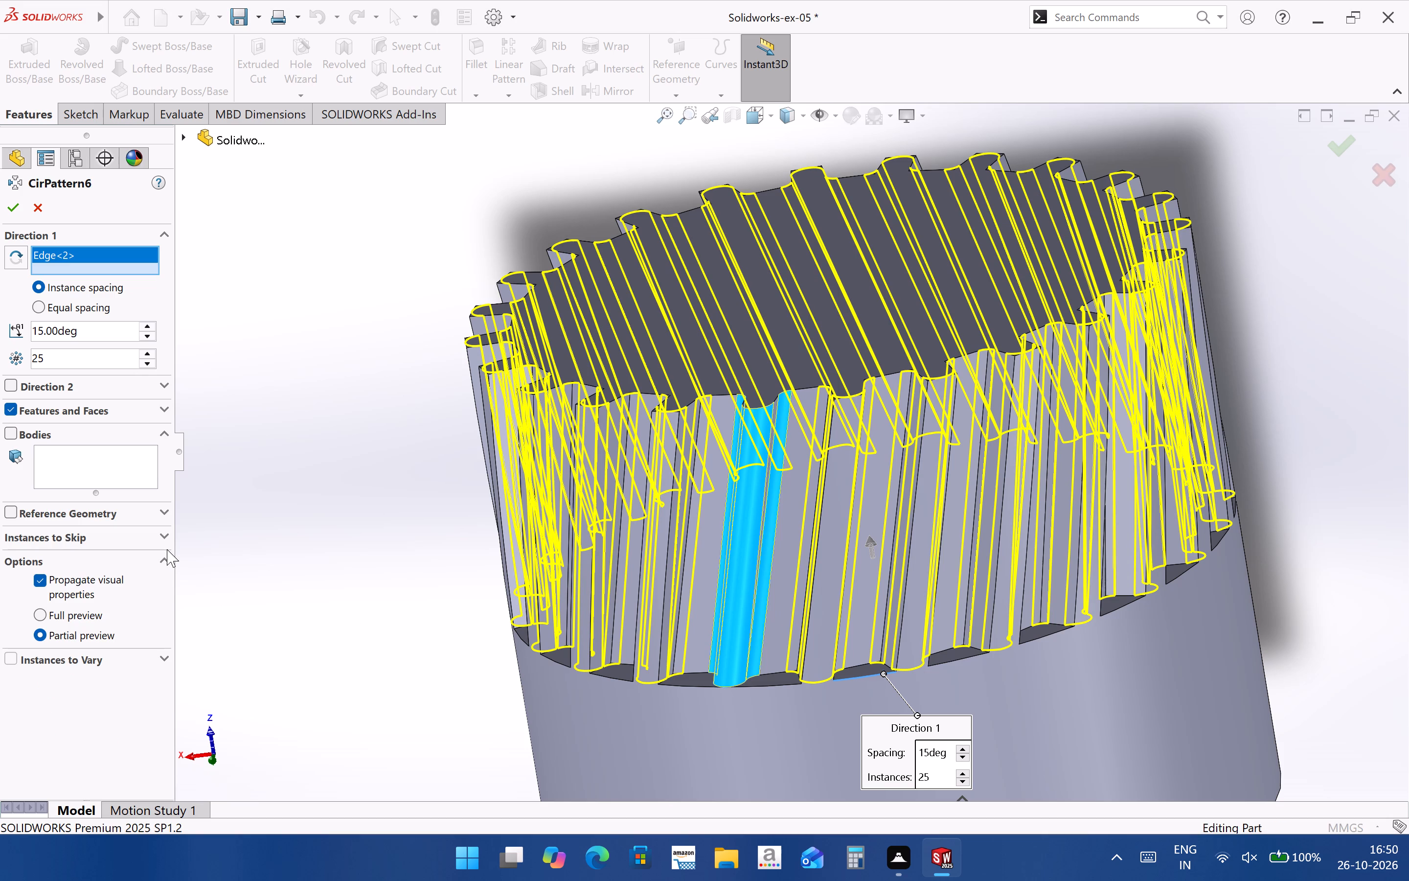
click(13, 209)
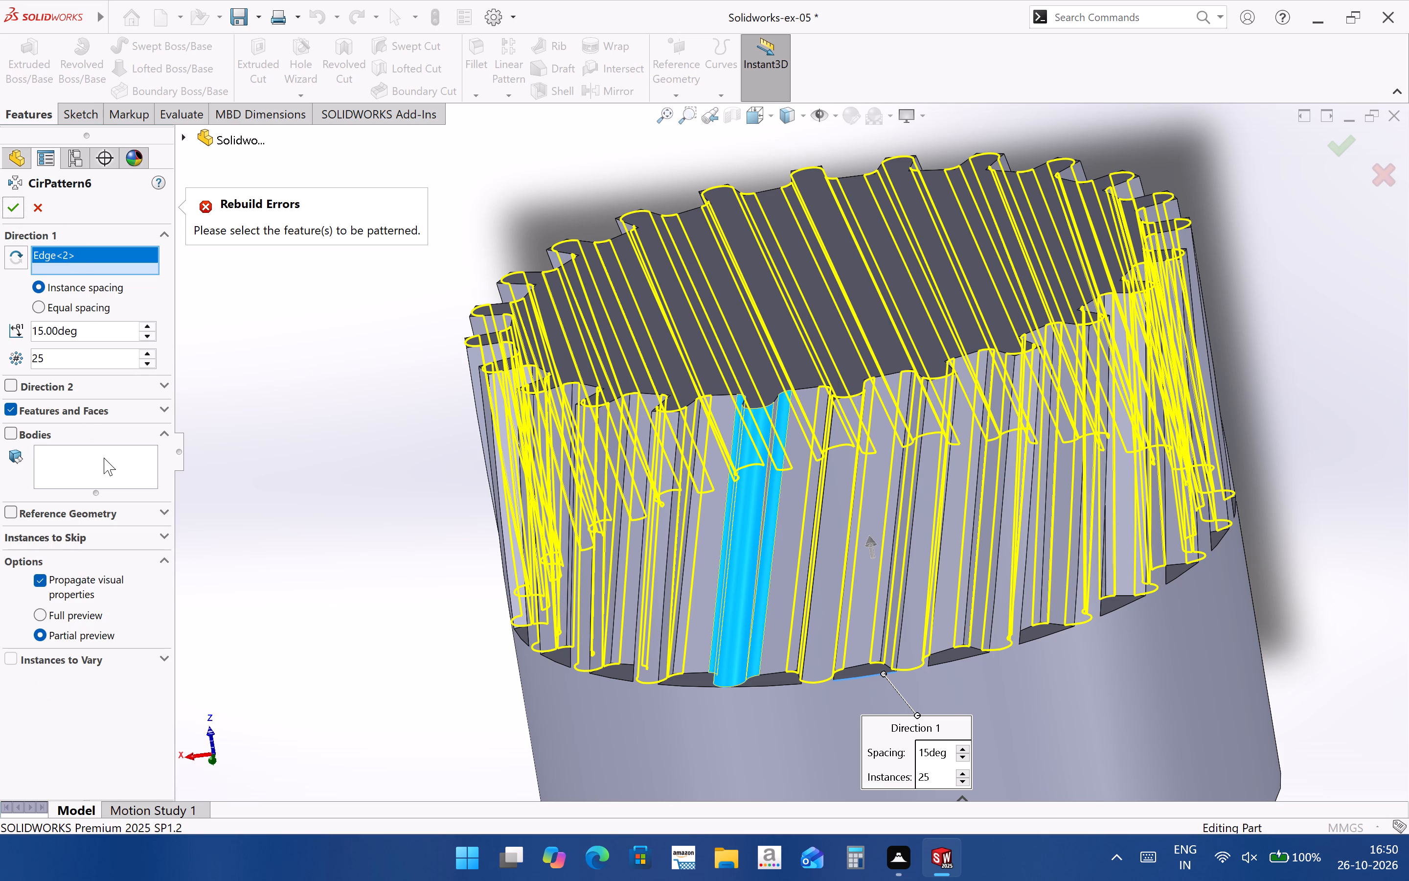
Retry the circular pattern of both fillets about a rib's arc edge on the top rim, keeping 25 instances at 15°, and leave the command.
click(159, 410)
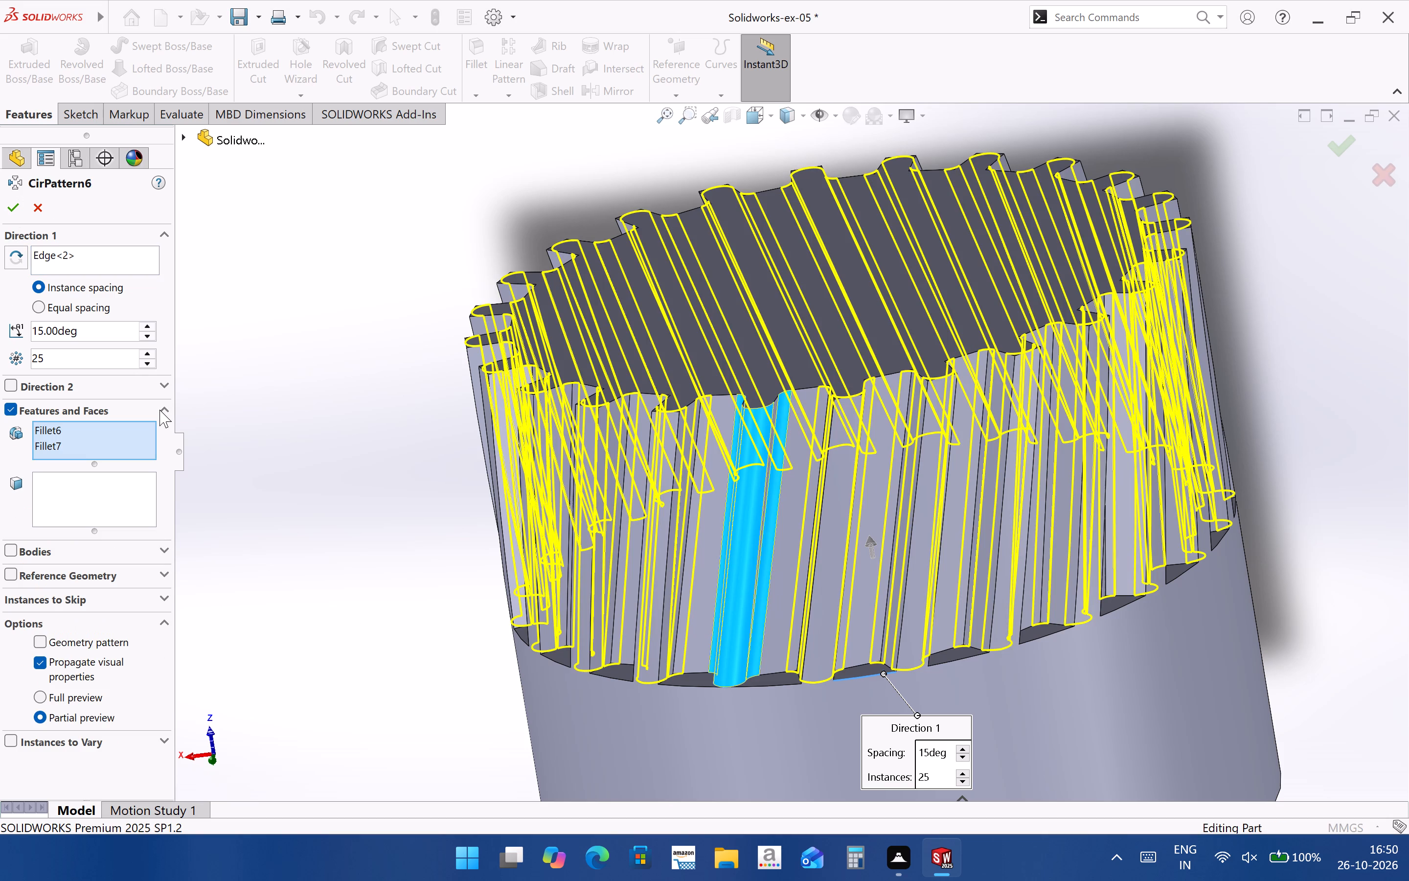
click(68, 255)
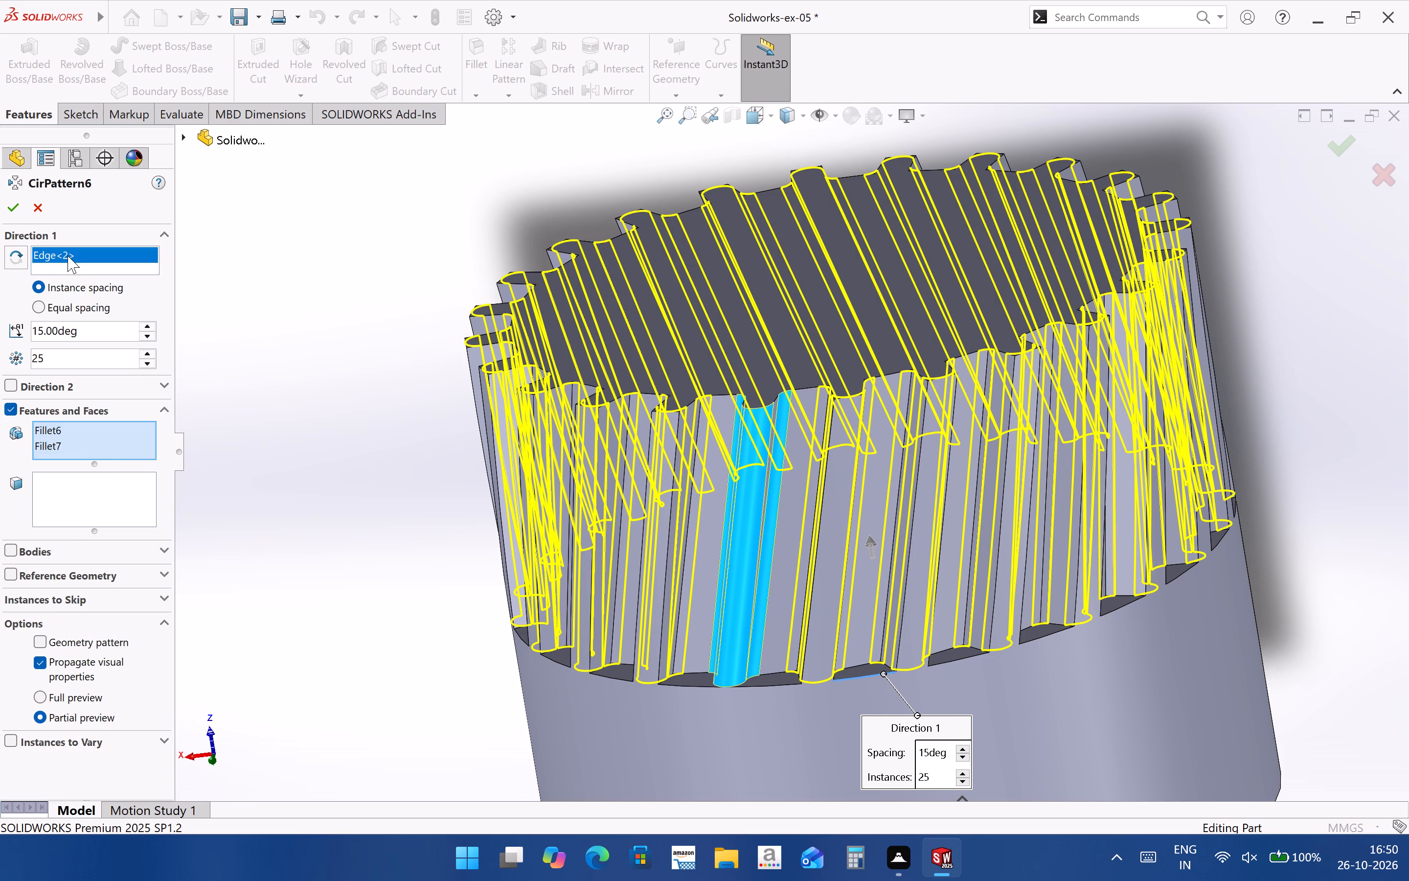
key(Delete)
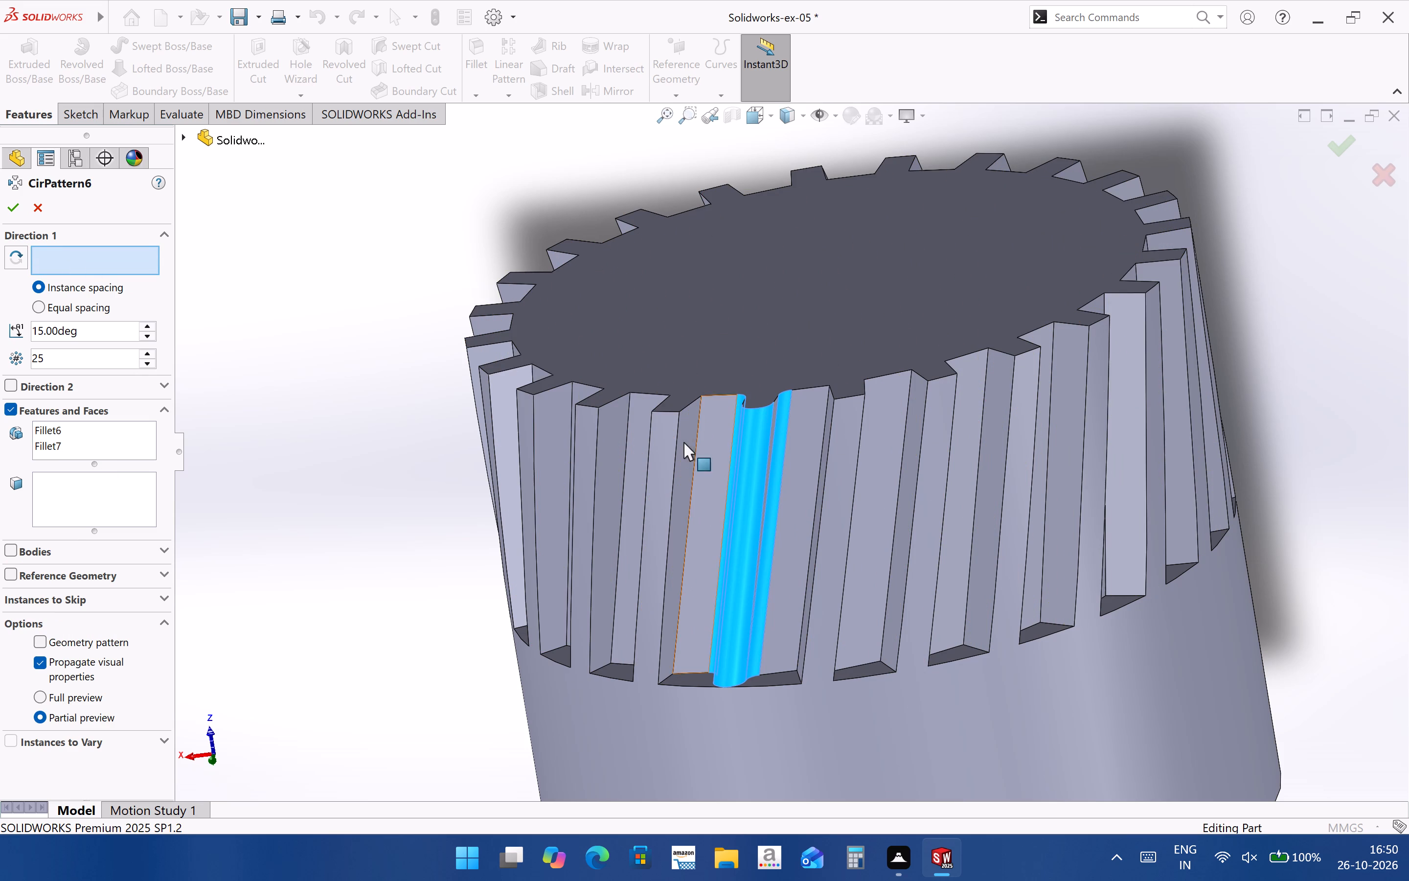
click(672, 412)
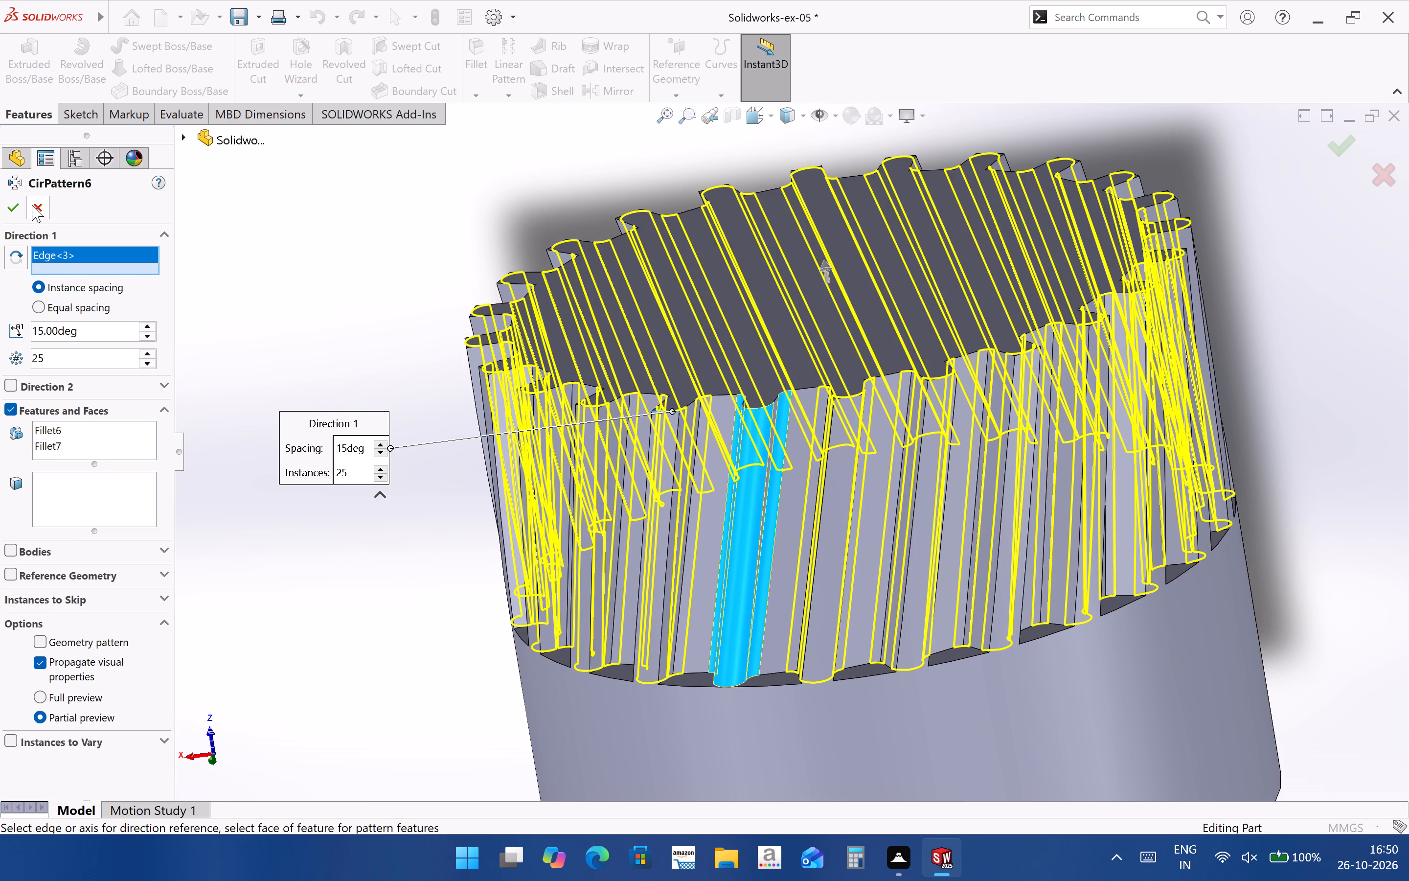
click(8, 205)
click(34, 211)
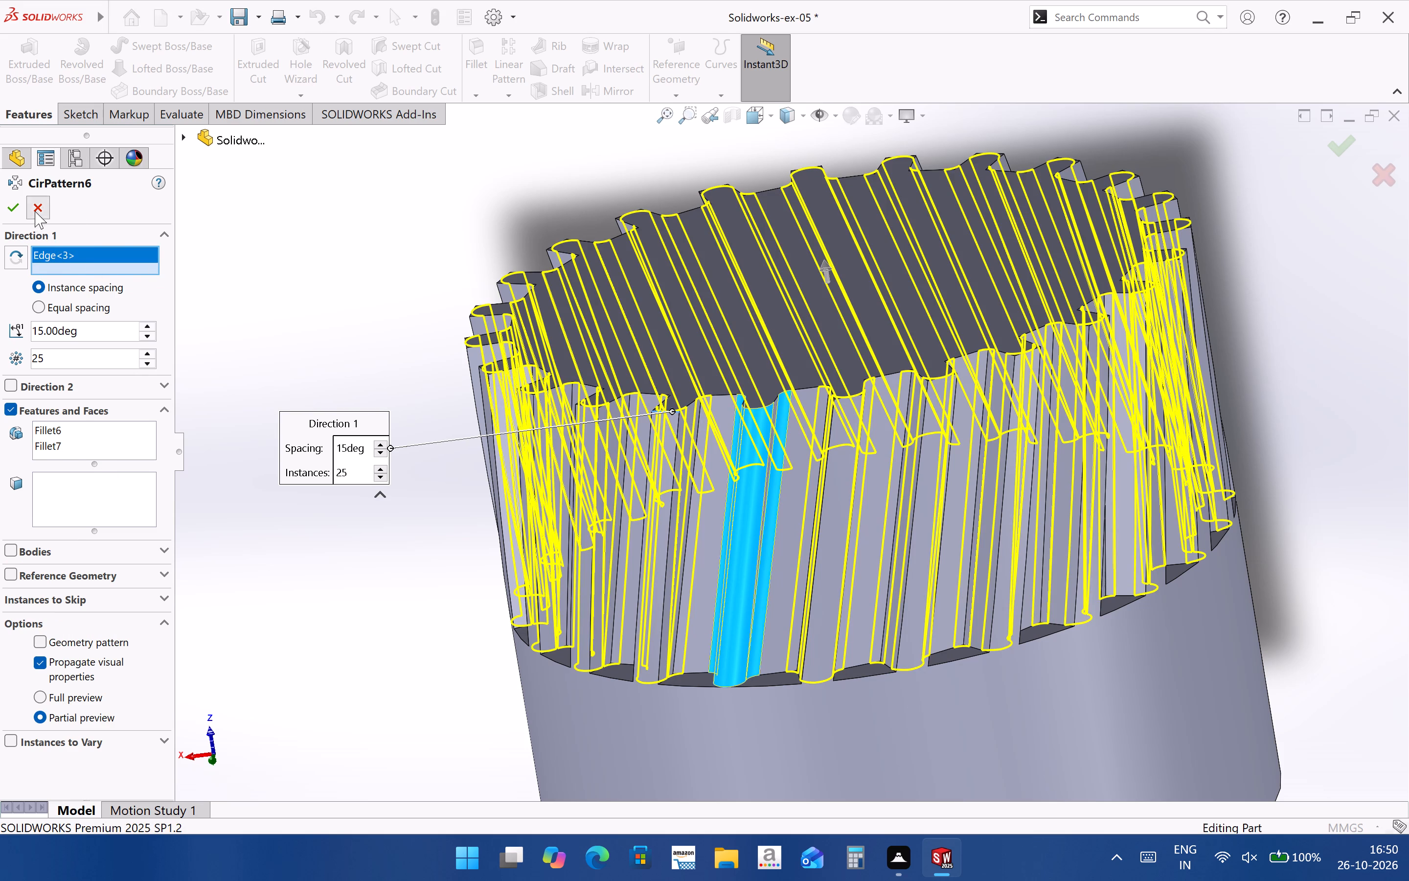
Delete the notches' circular pattern together with its dependent rib fillets, leaving the single swept notch.
middle_drag(796, 621, 826, 765)
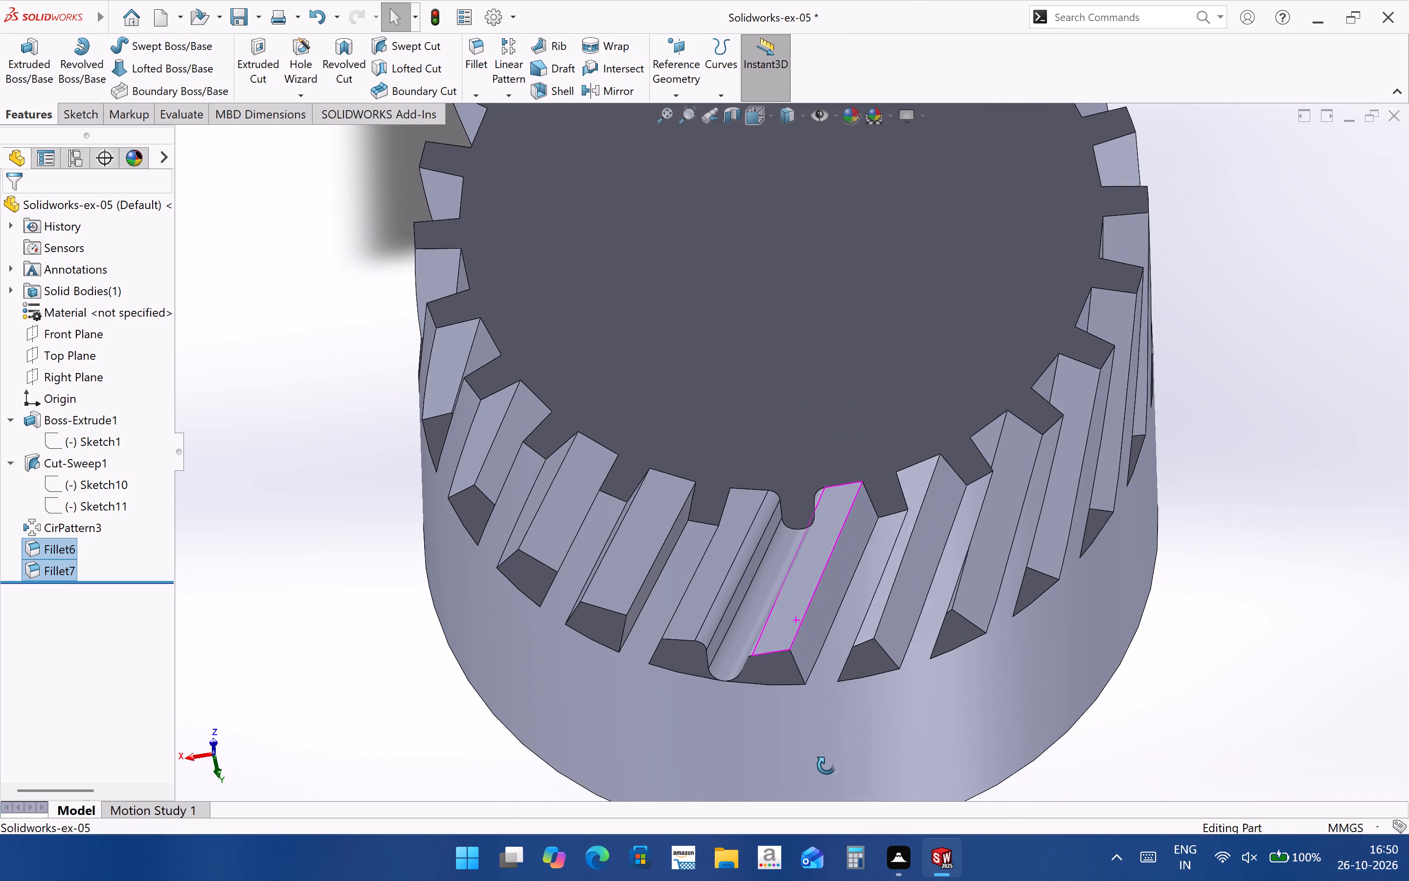
middle_drag(826, 765, 807, 683)
scroll(518, 499, up, 2)
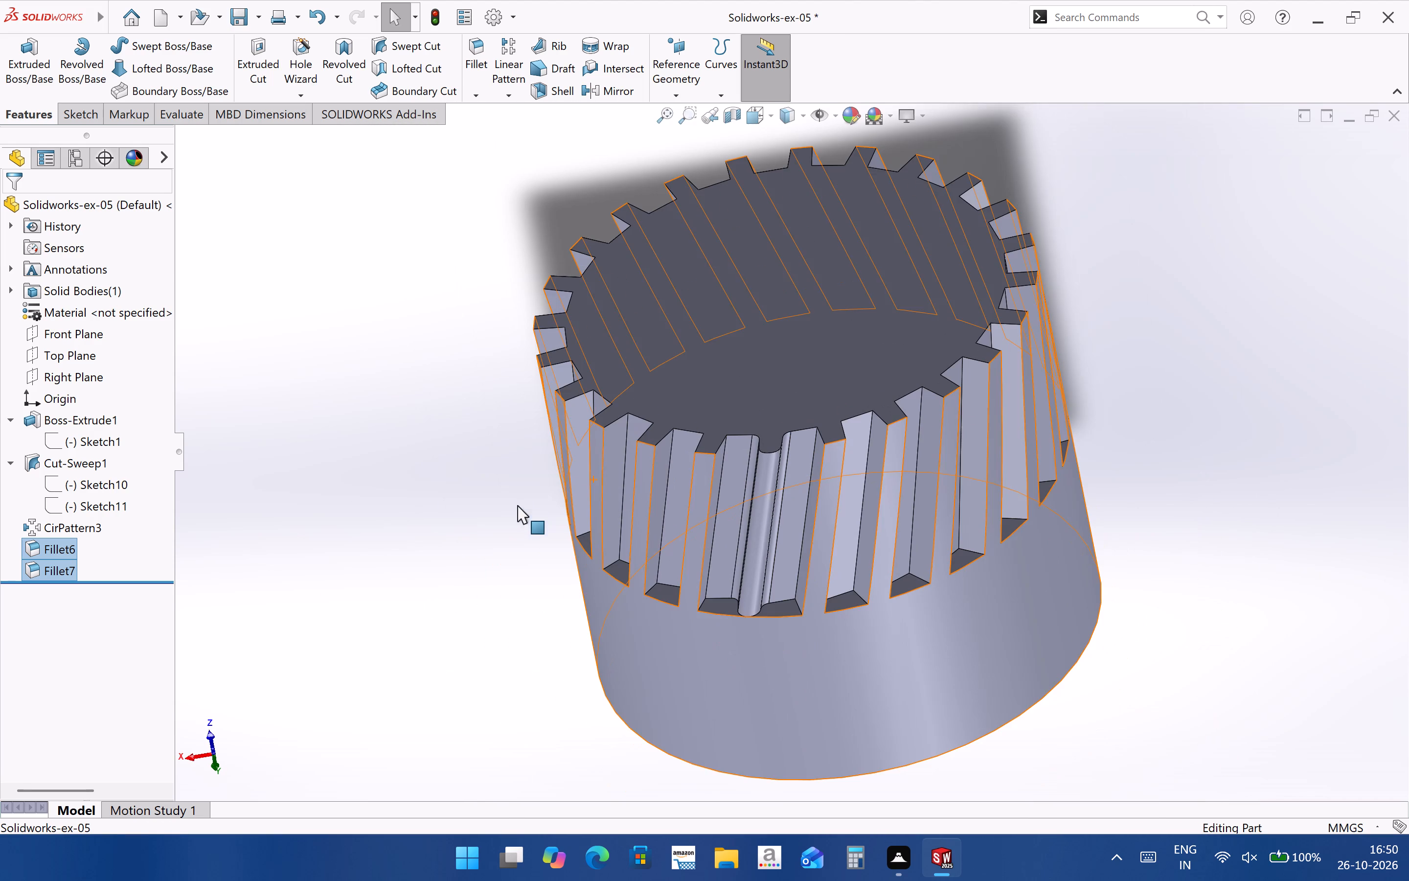
click(1155, 516)
scroll(753, 574, down, 2)
middle_drag(775, 551, 793, 464)
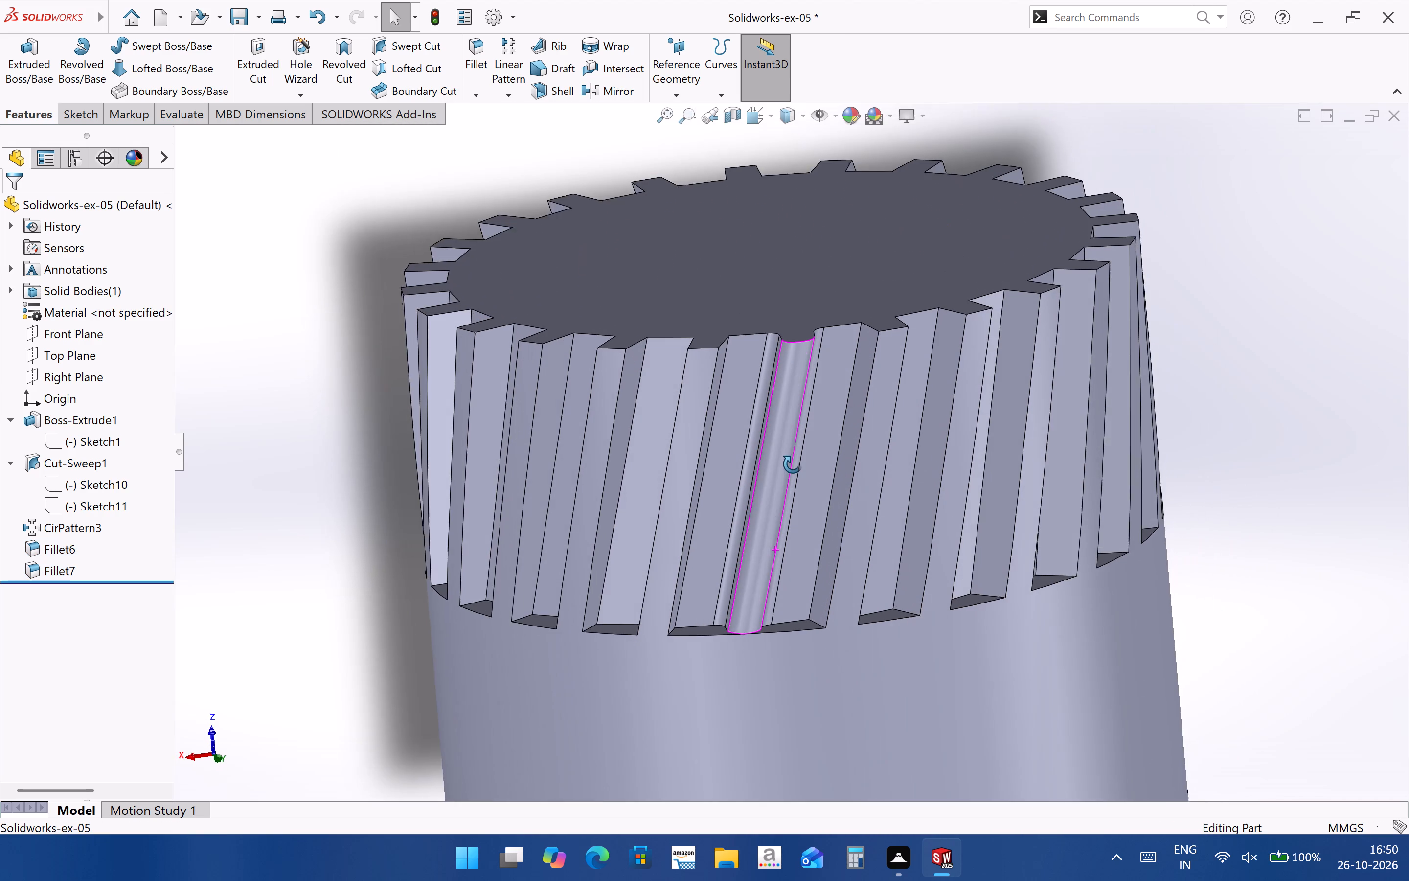
middle_drag(793, 464, 795, 467)
click(70, 535)
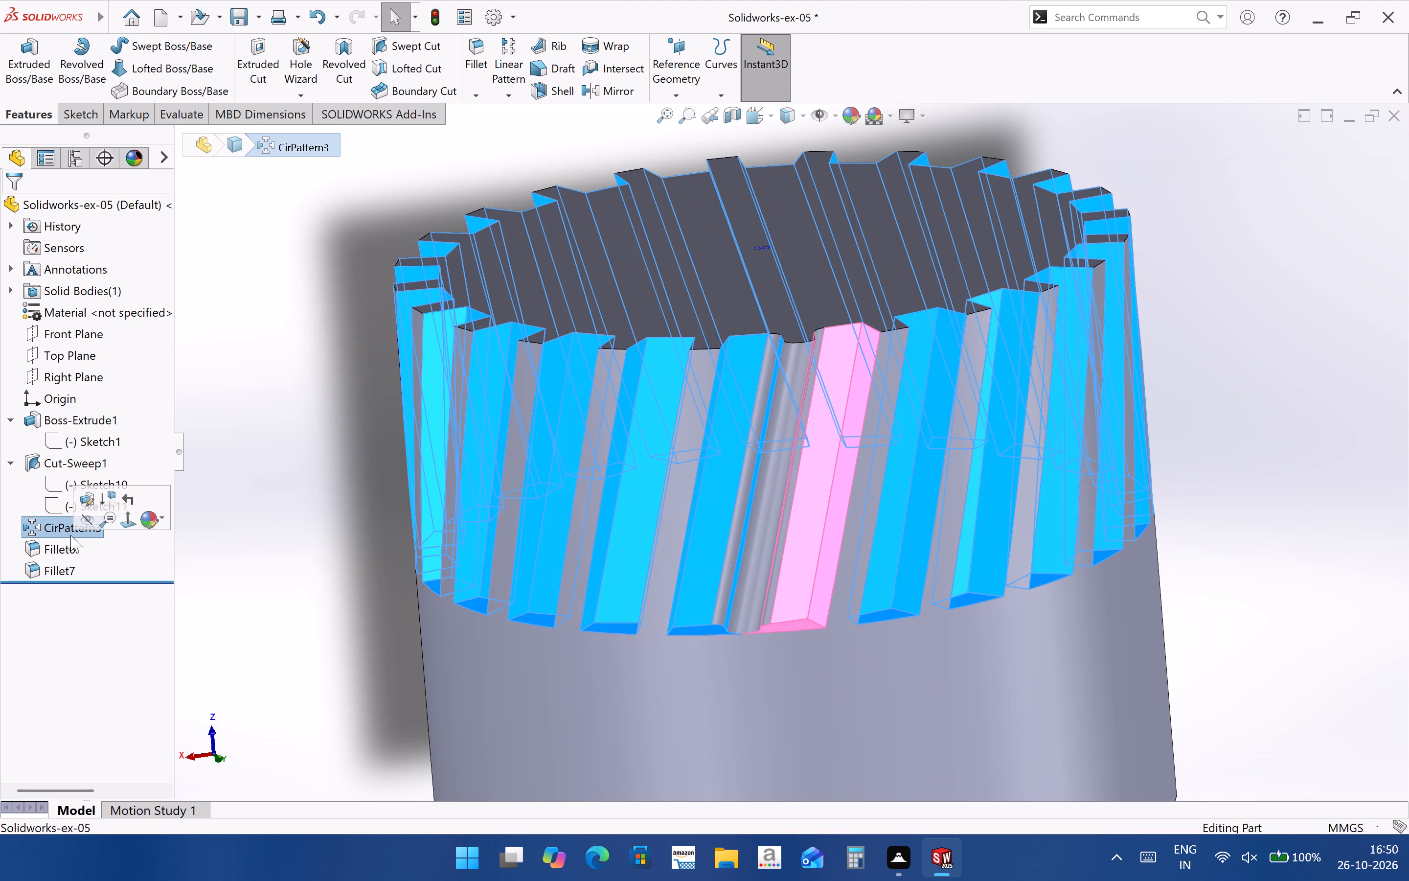
key(Delete)
click(827, 316)
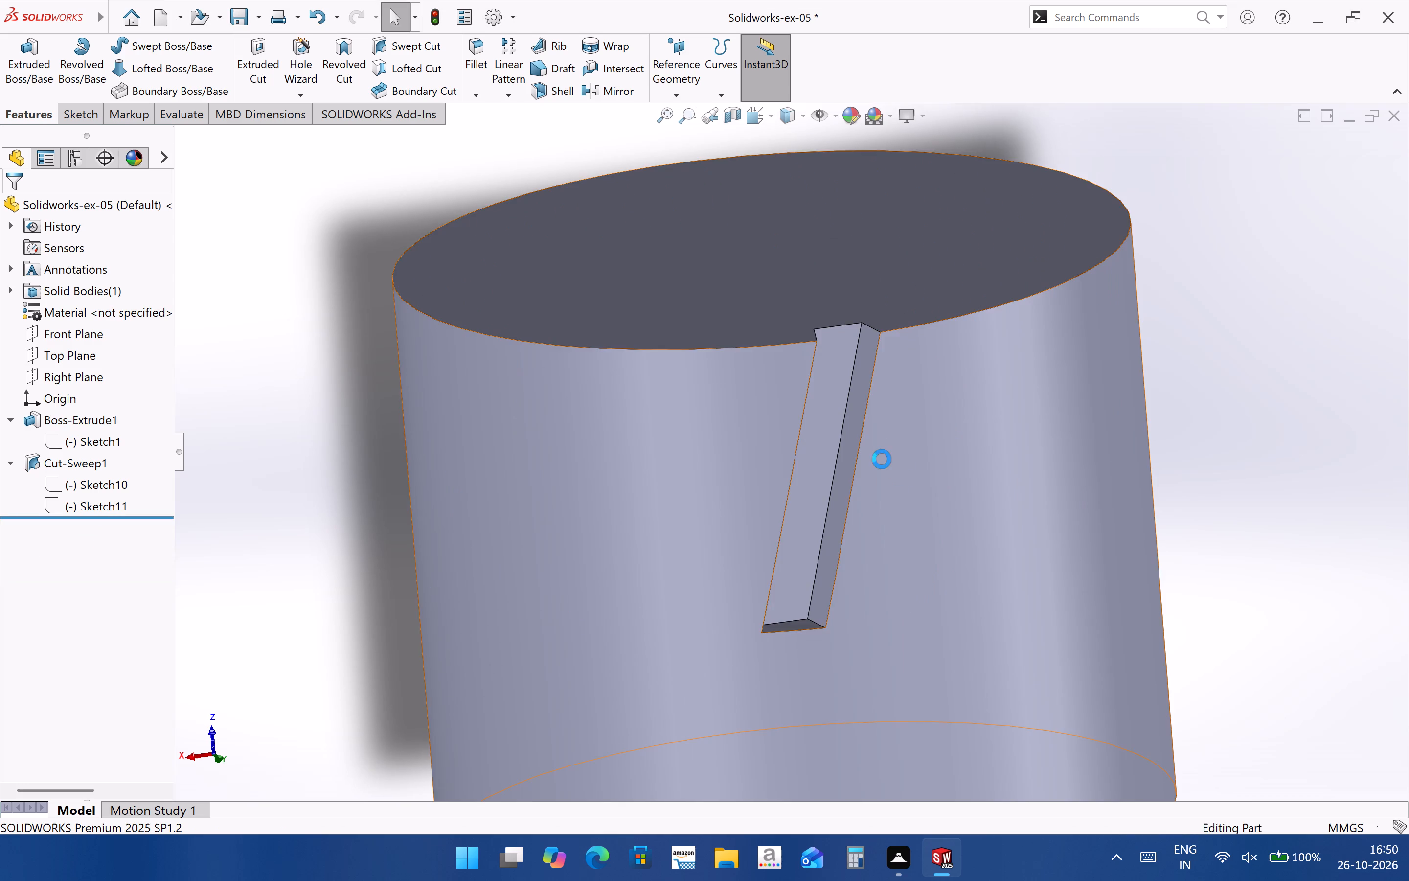
middle_drag(851, 444, 831, 493)
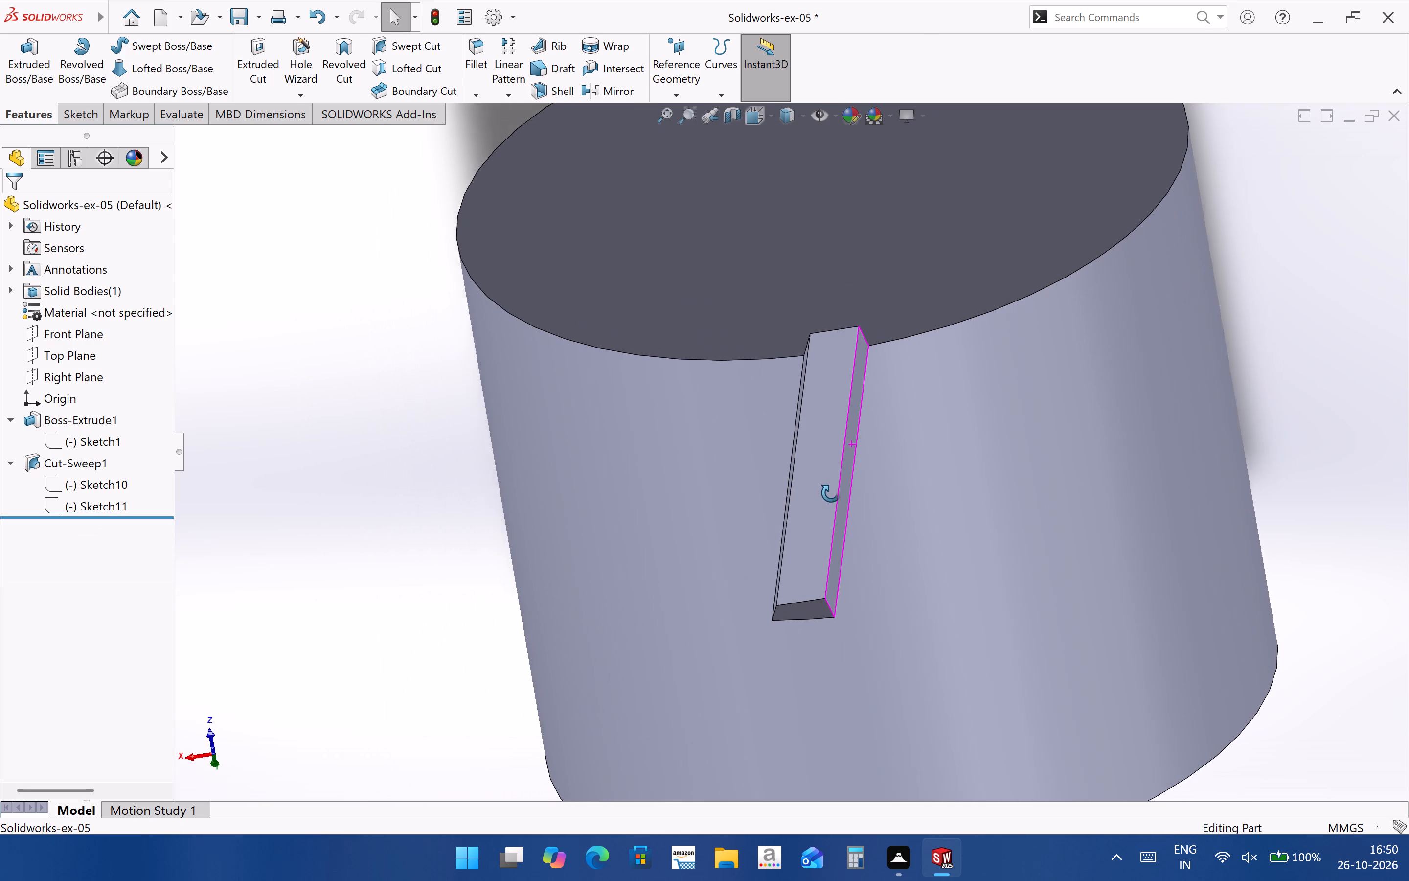
middle_drag(831, 493, 831, 492)
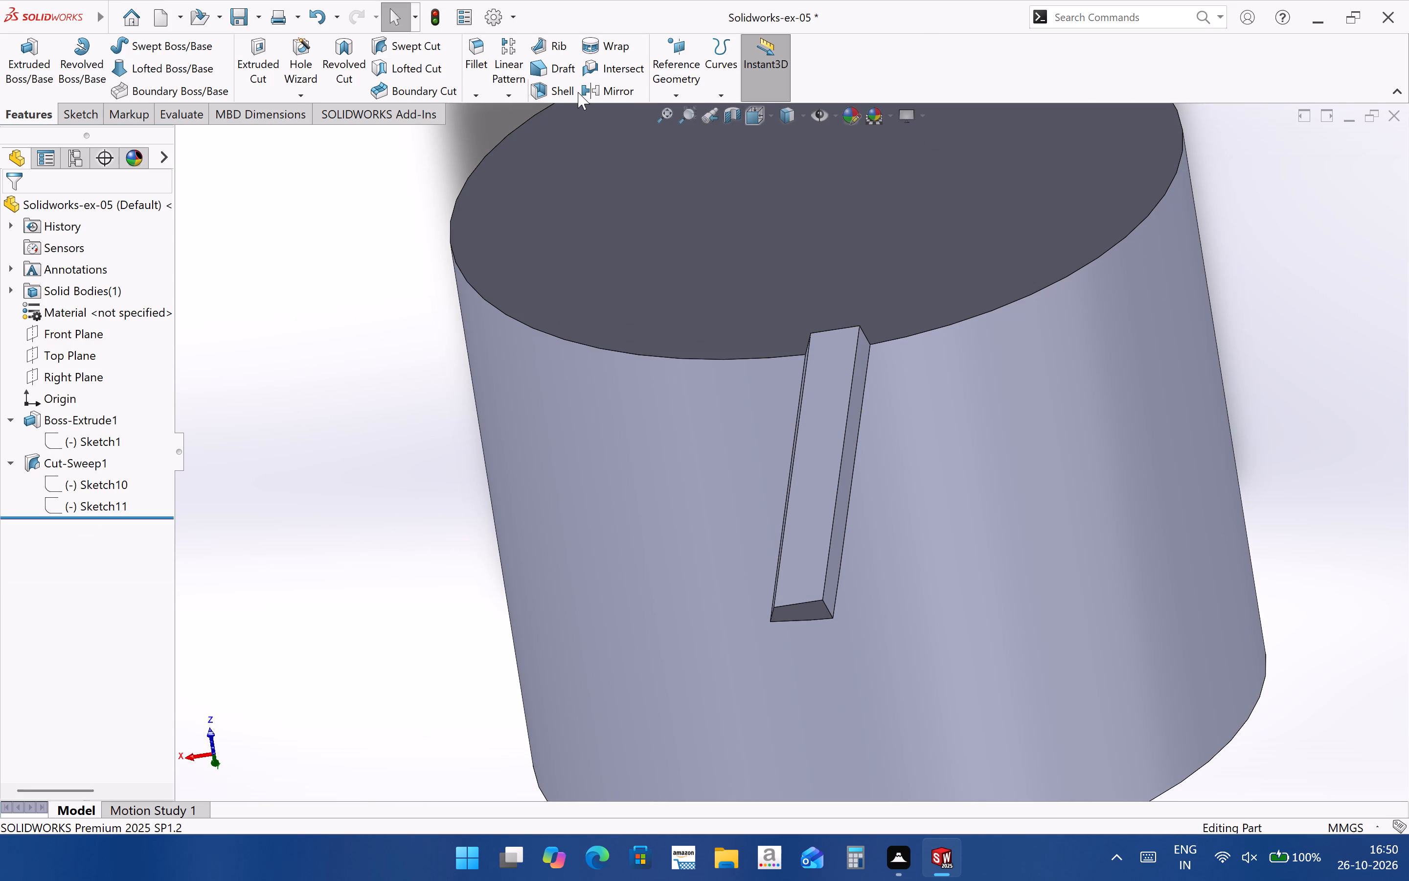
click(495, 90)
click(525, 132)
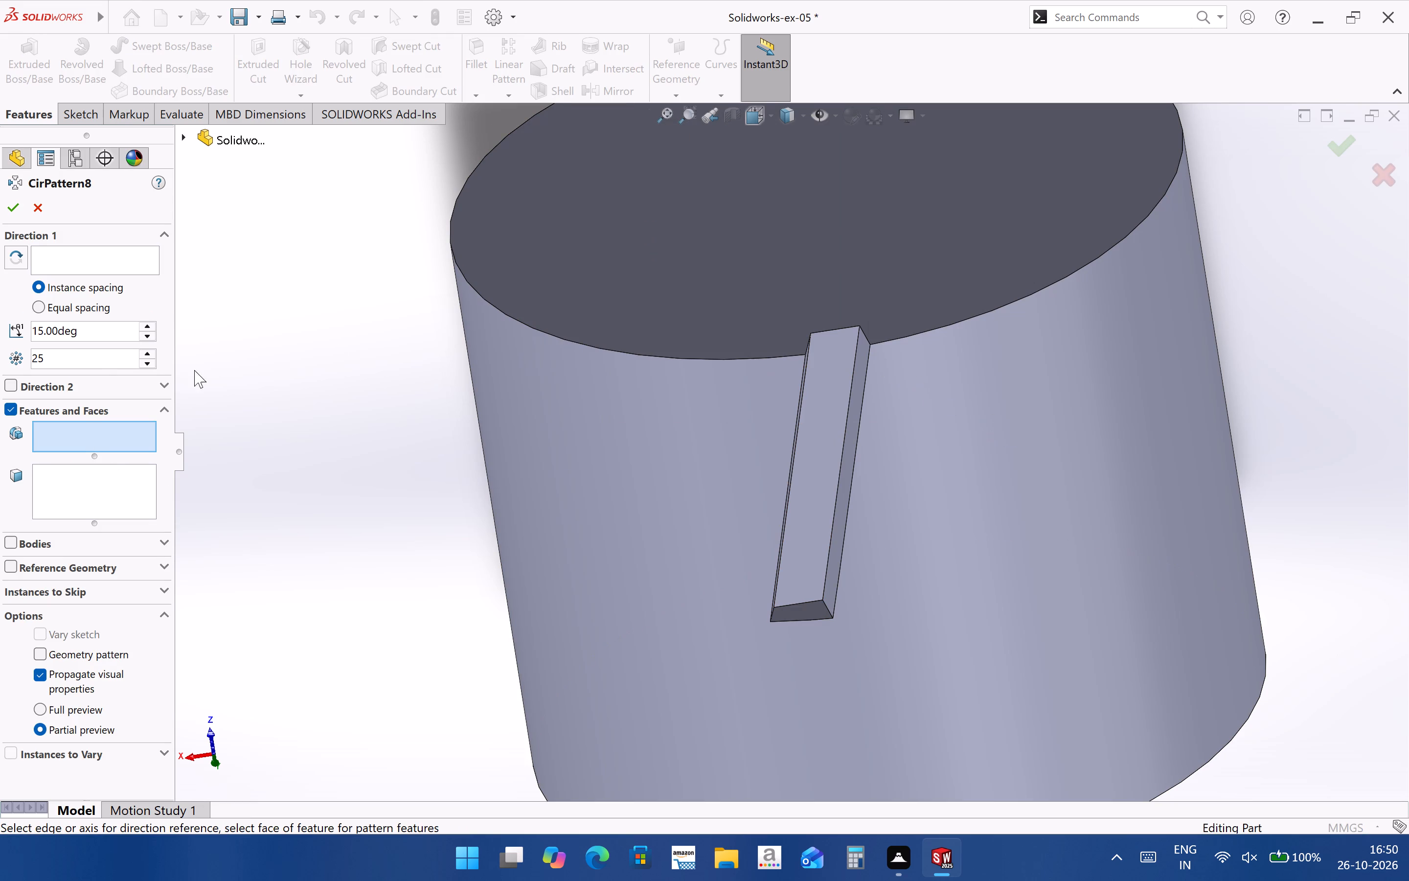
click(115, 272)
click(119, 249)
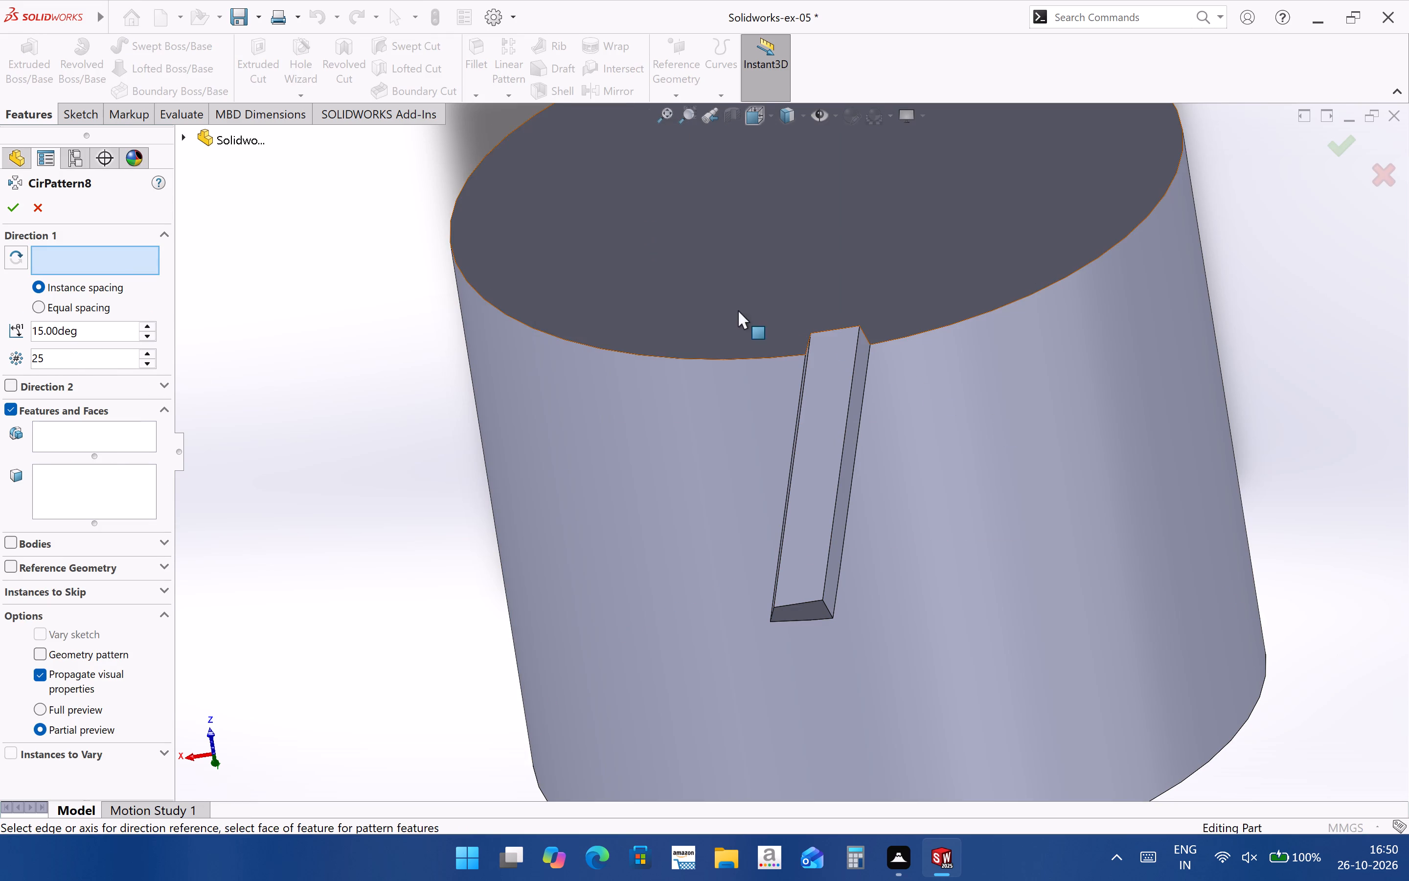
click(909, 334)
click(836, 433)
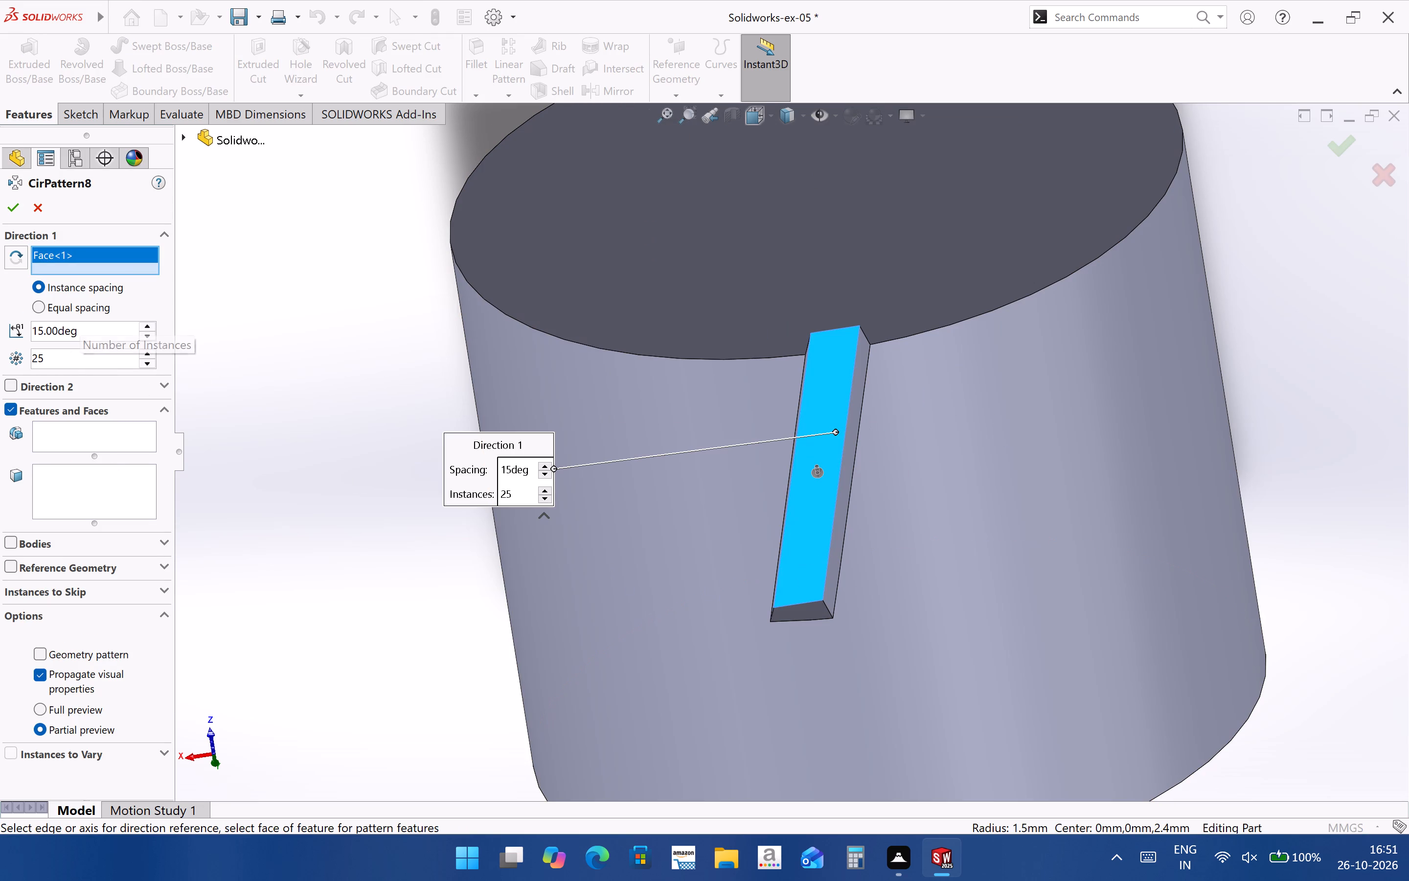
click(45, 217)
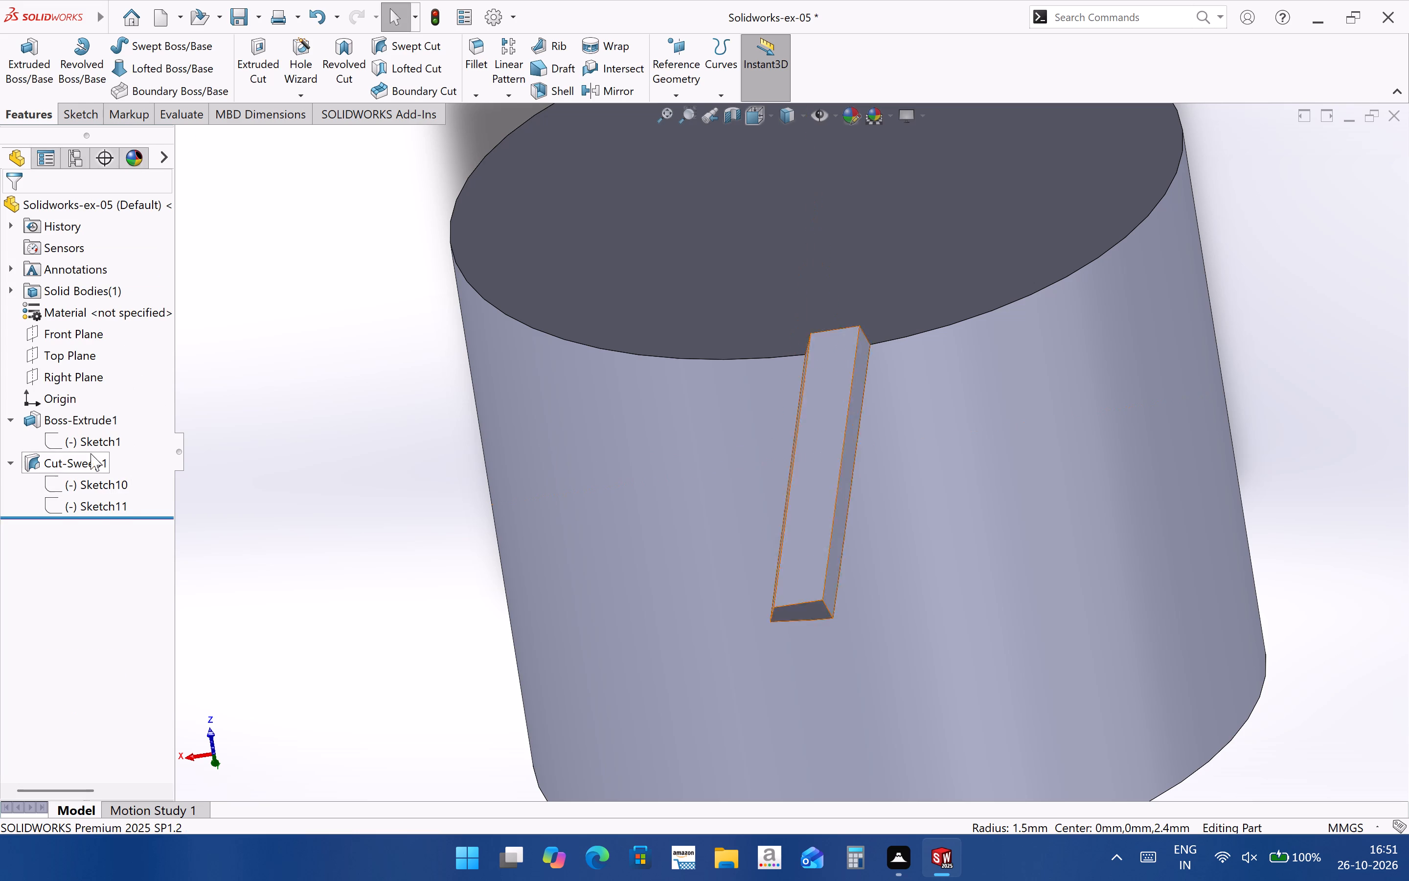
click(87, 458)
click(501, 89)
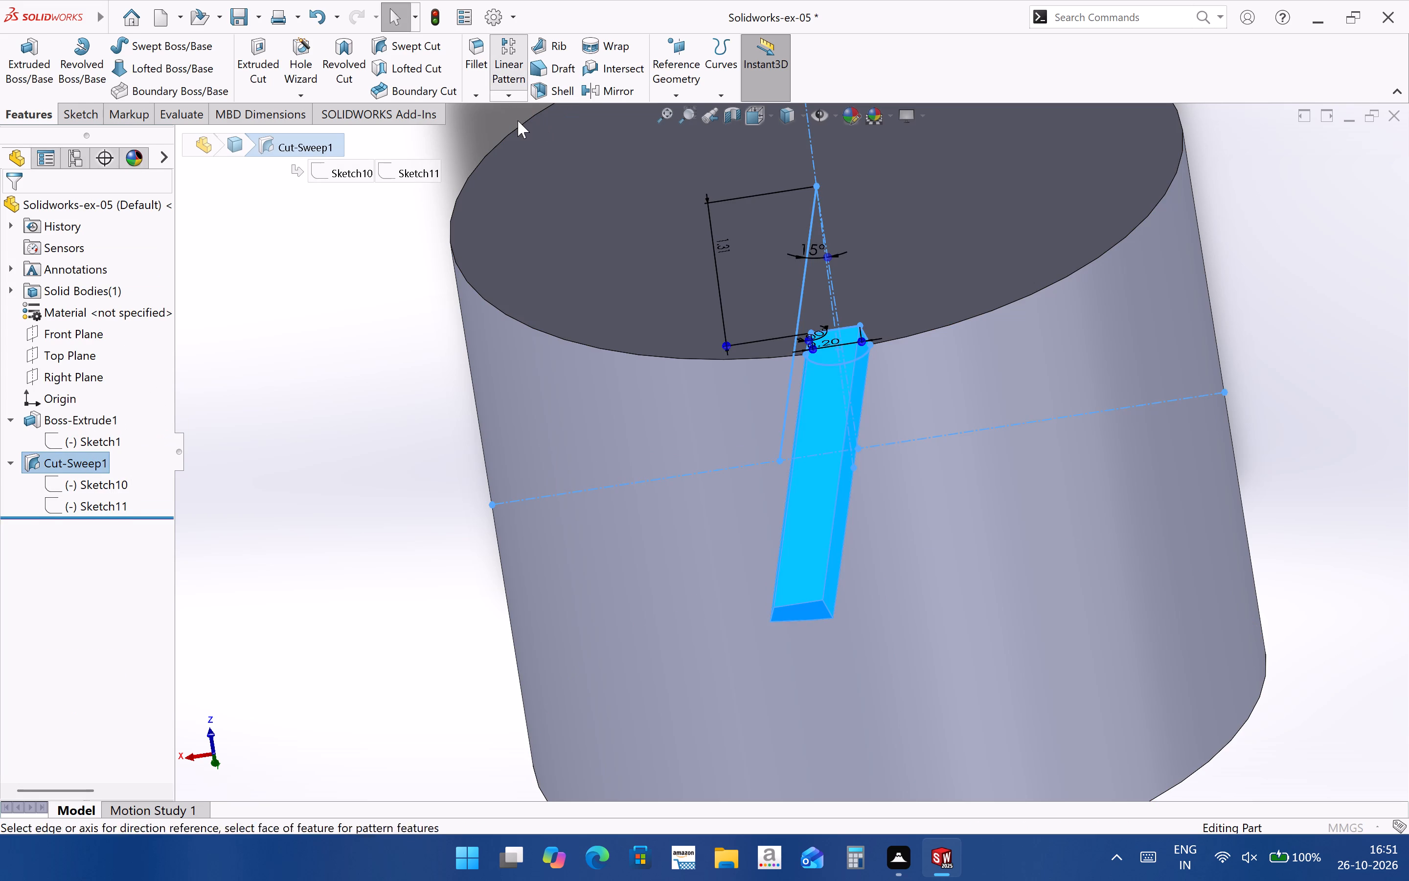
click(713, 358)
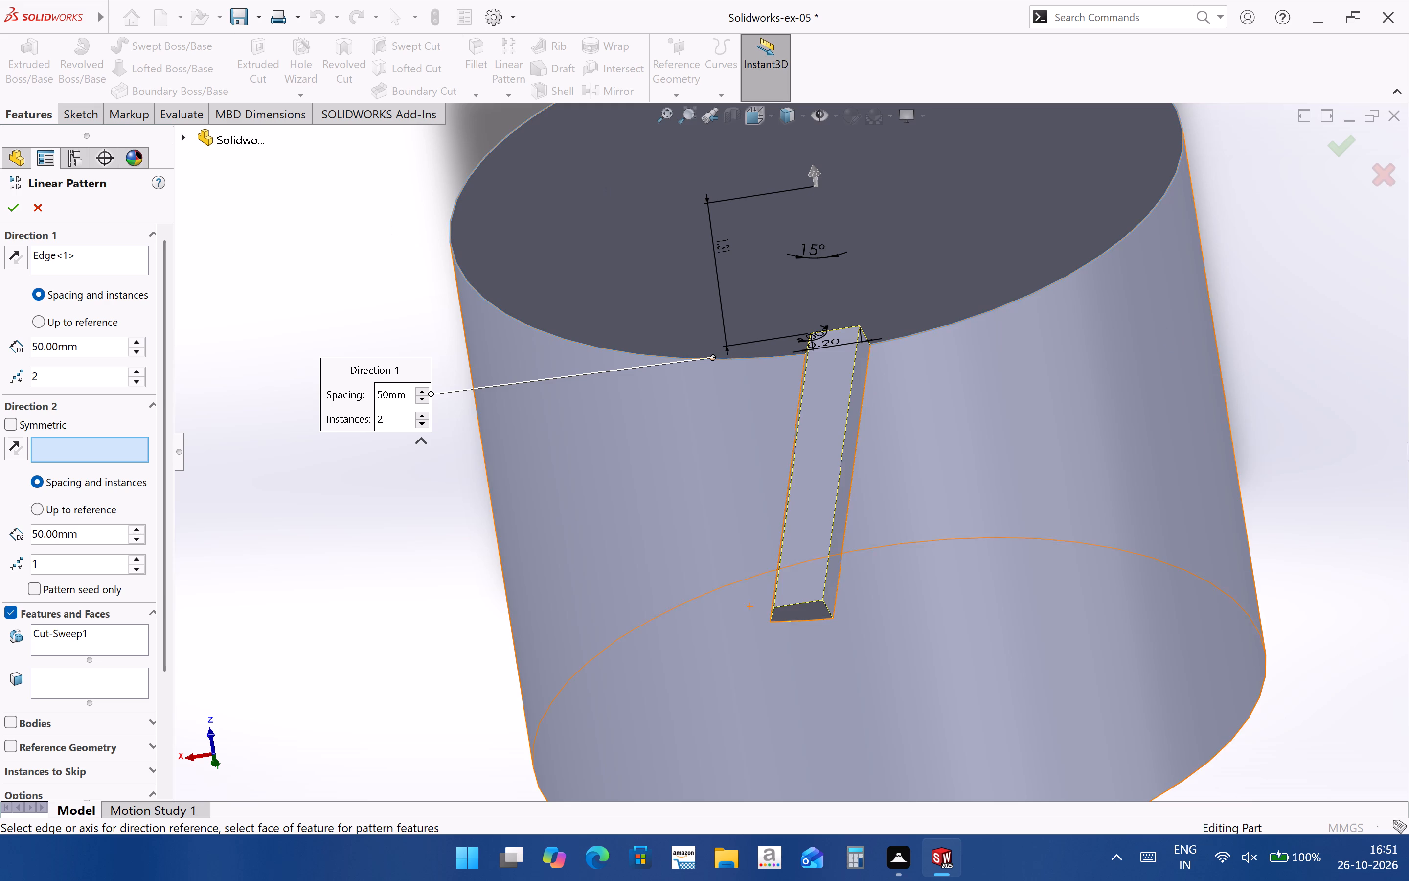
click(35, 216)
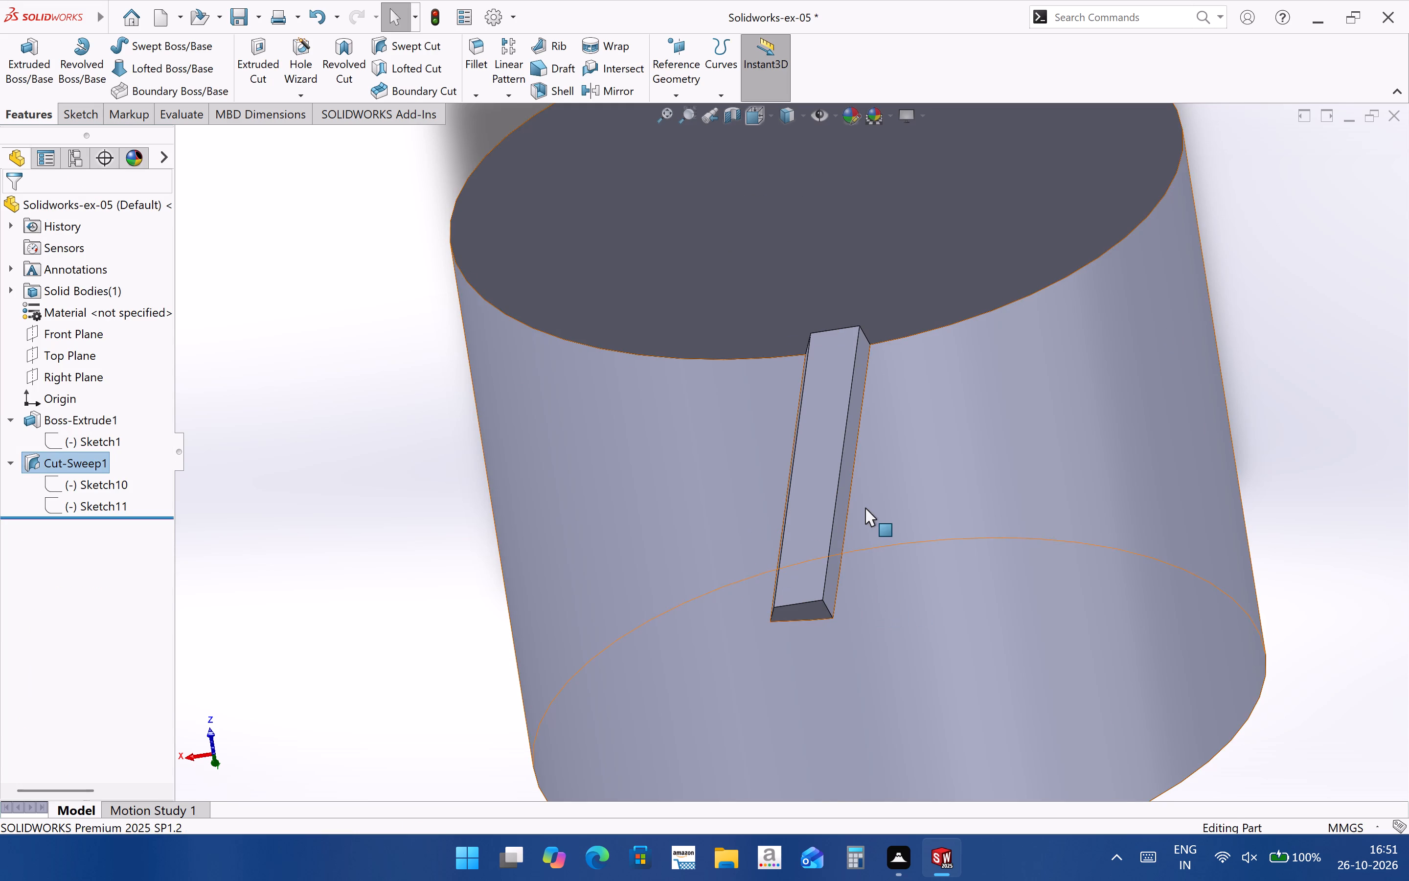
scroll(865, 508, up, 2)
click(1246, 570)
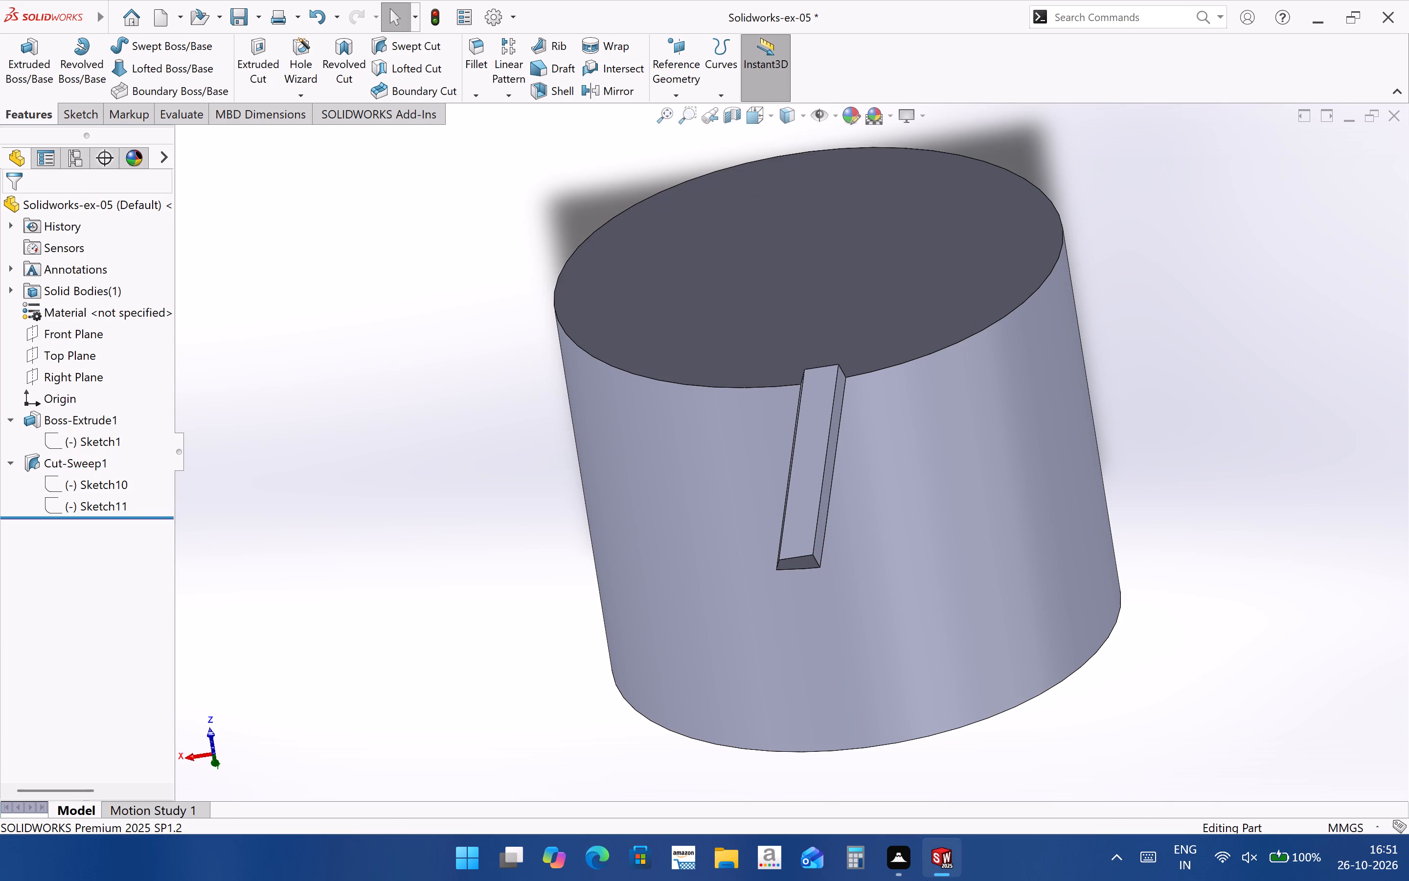
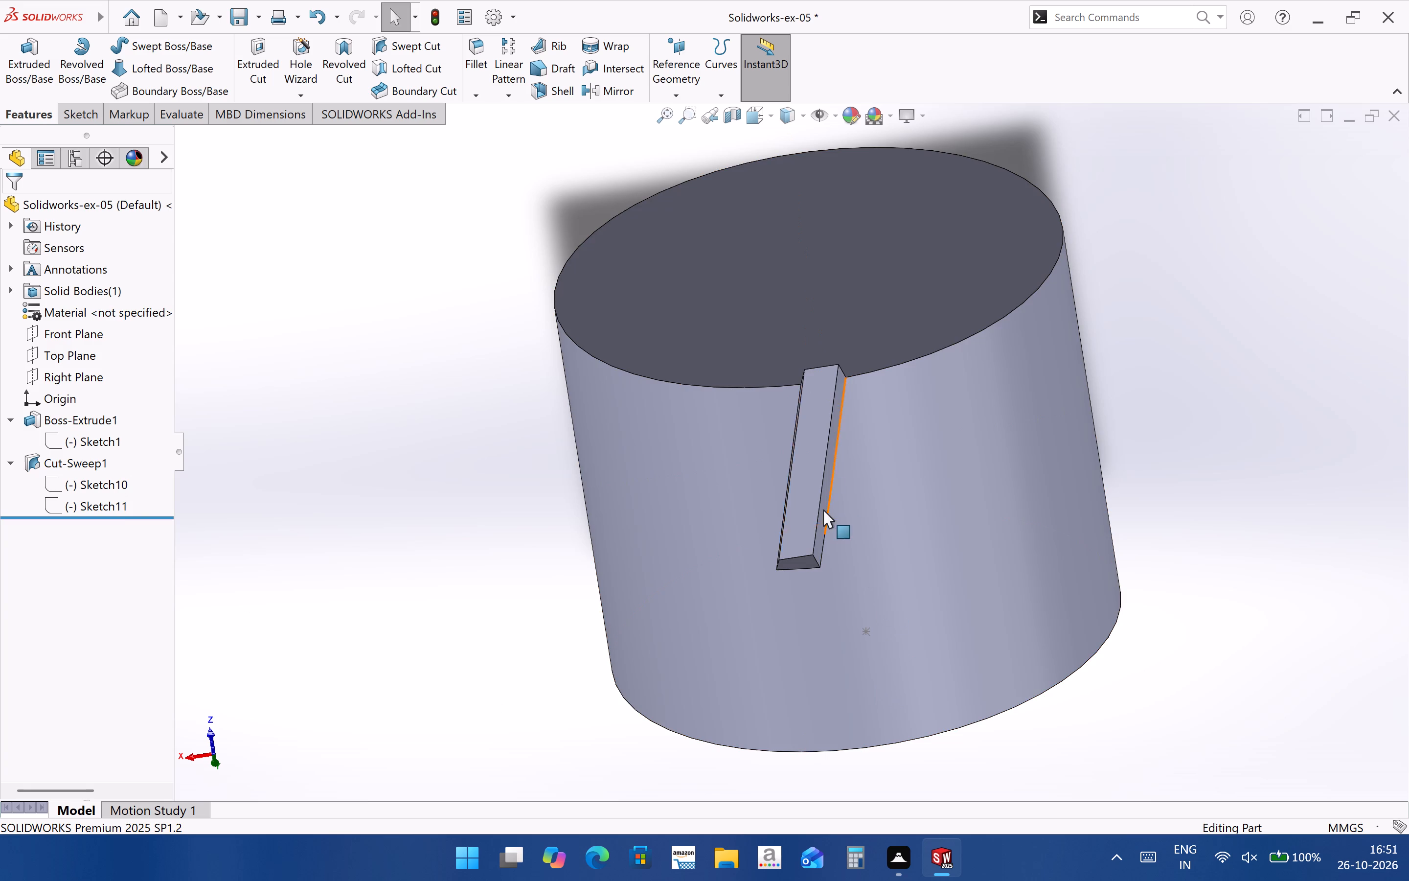
Fillet the two long outer edges of the slanted slot, where it meets the cylinder wall, with a 0.05 mm radius.
middle_drag(836, 385, 827, 622)
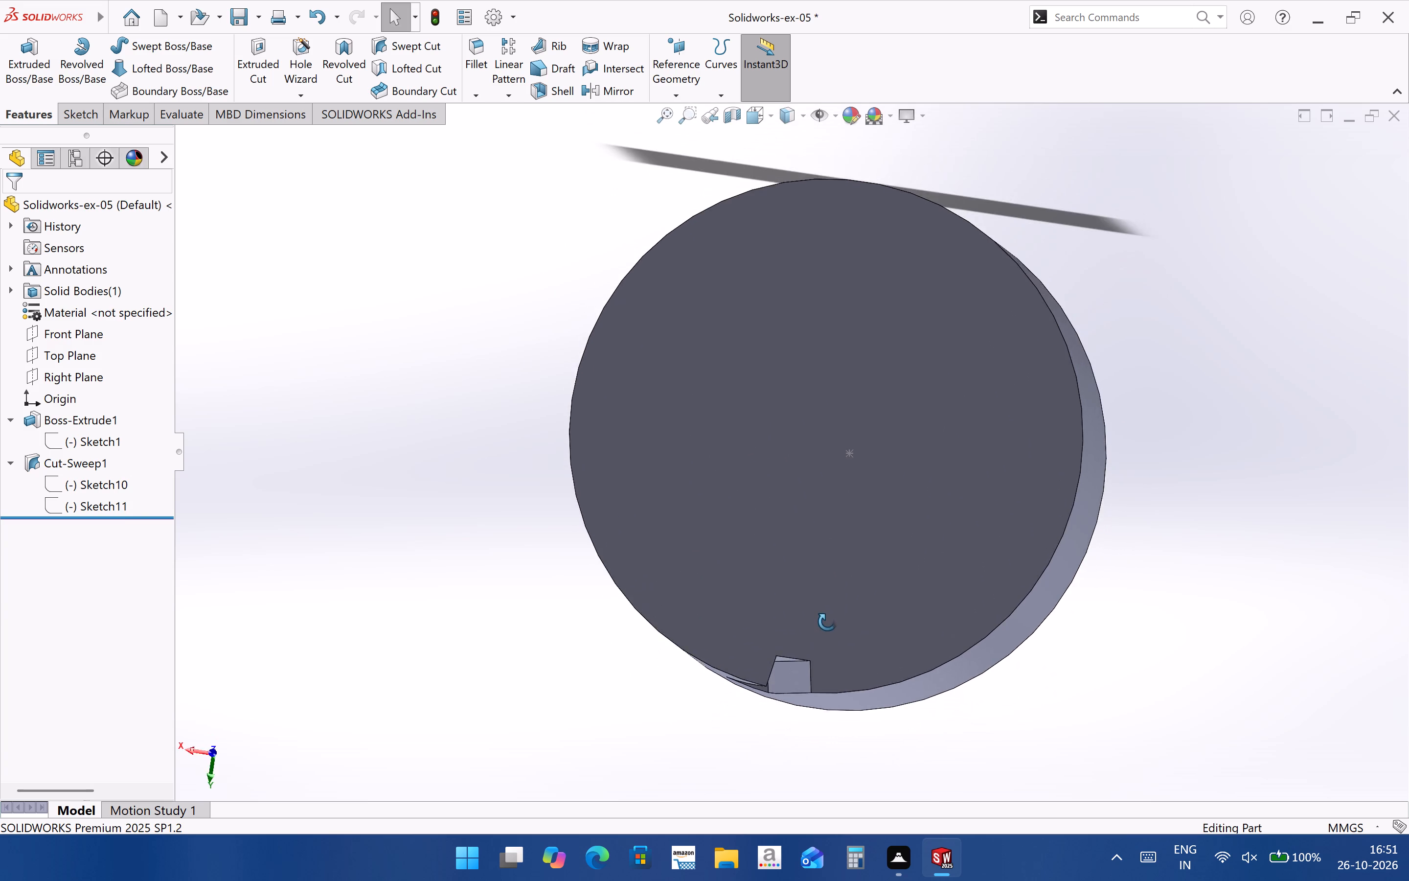
middle_drag(827, 622, 819, 439)
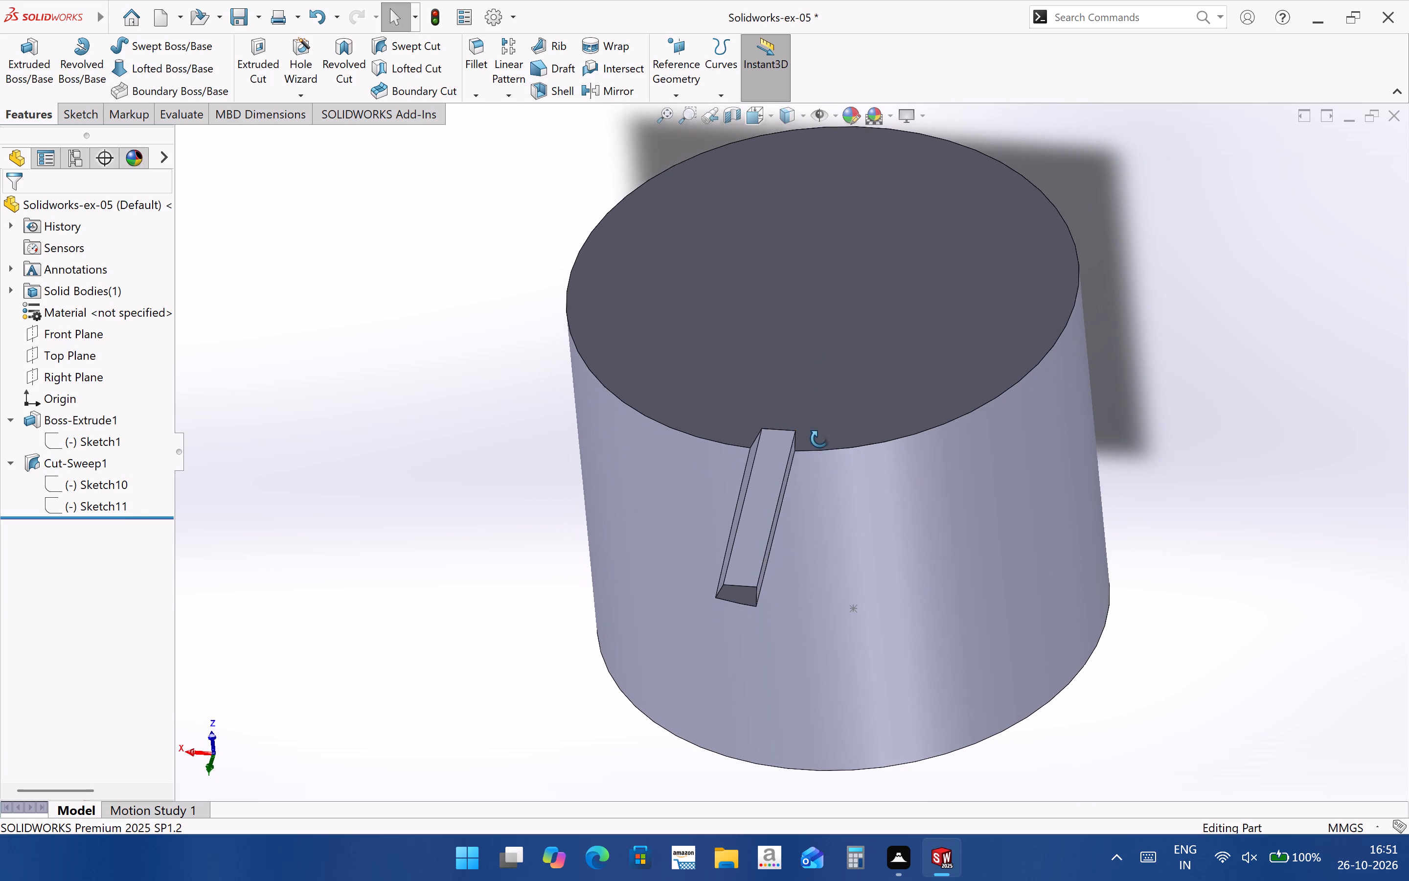
middle_drag(819, 439, 818, 439)
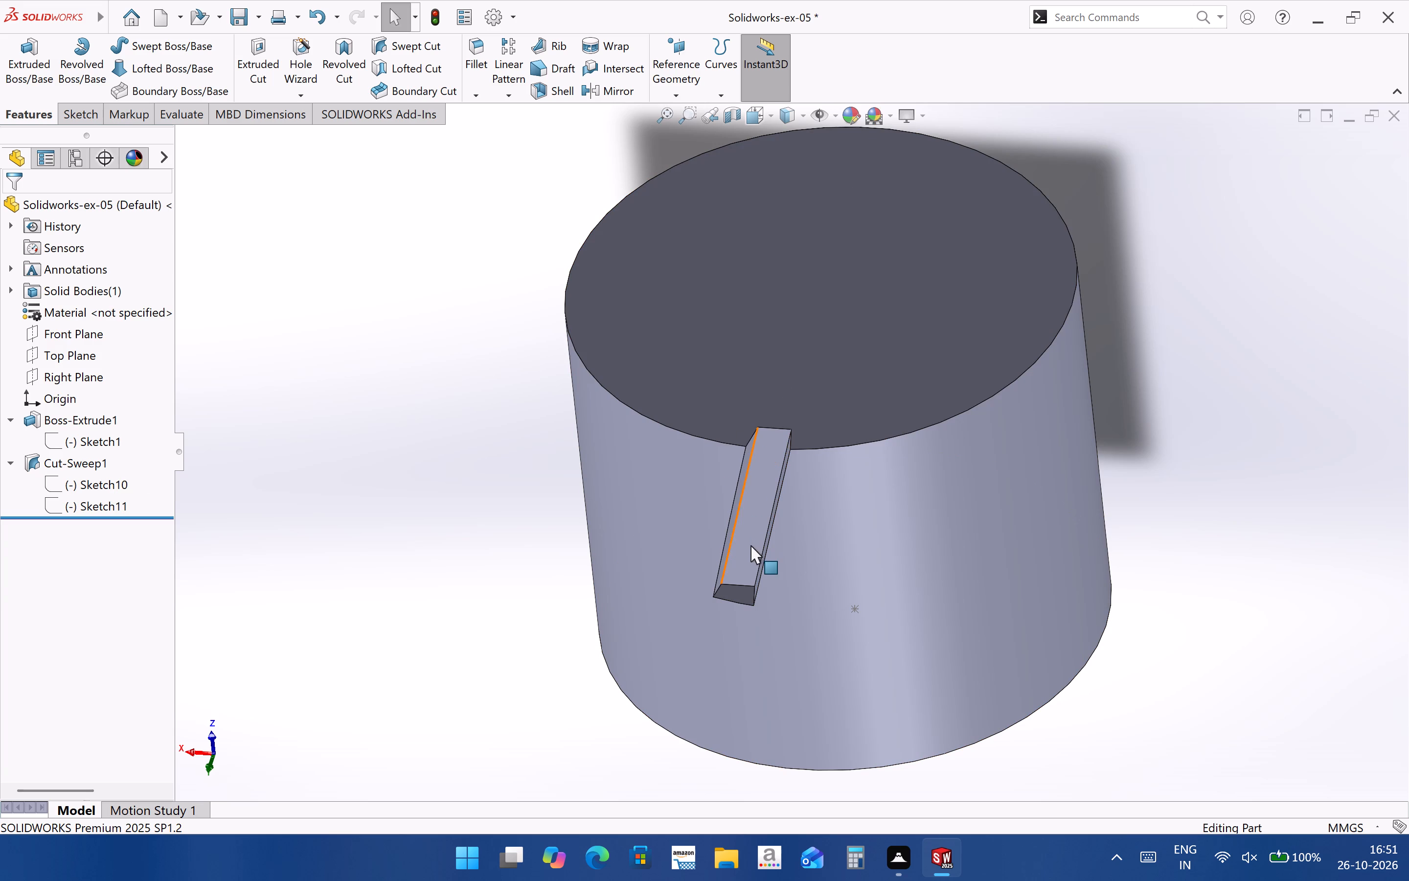
middle_drag(749, 514, 769, 438)
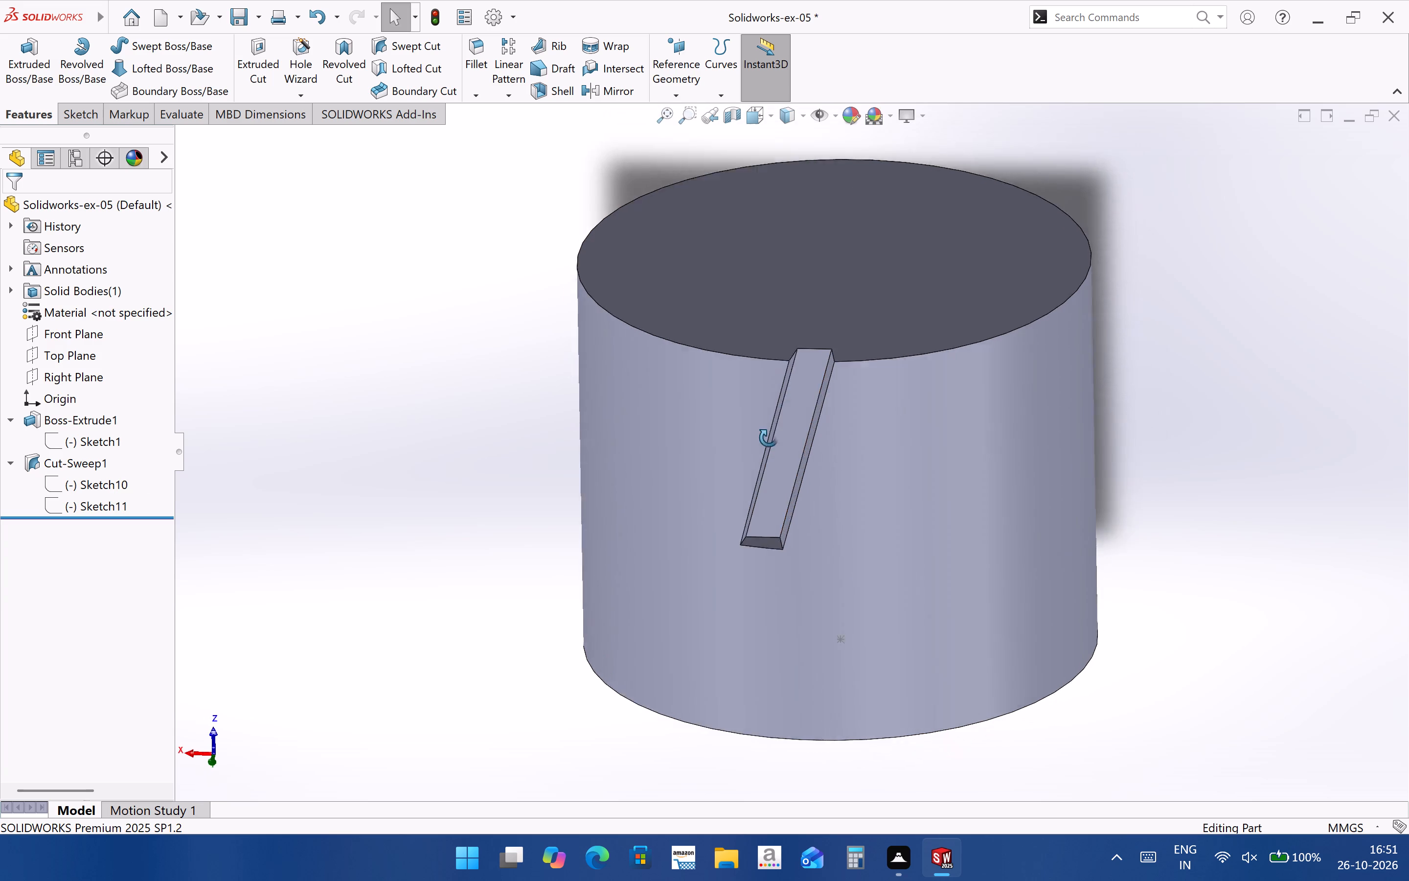
middle_drag(769, 438, 785, 445)
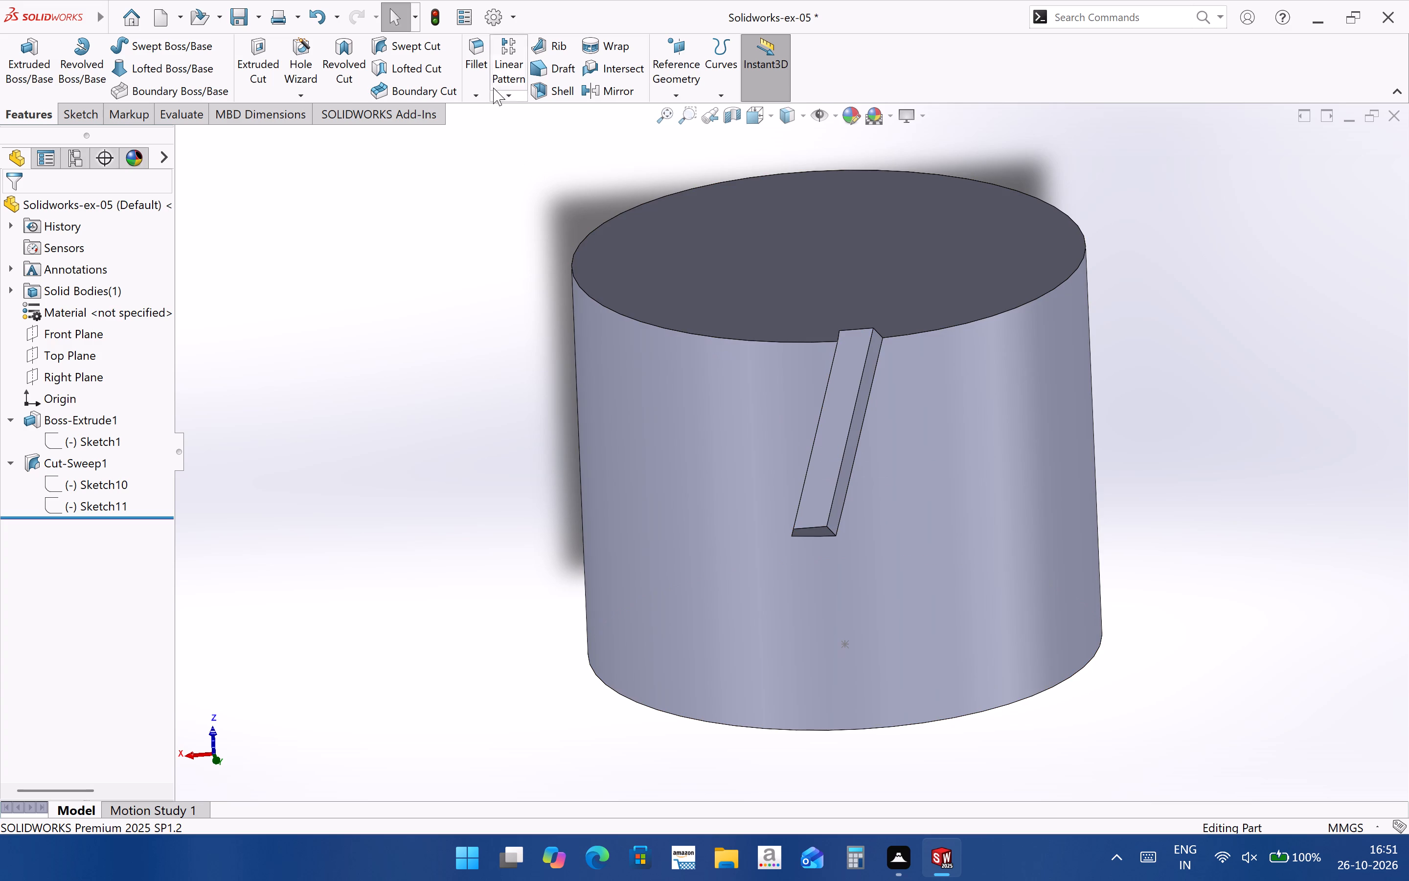
click(478, 70)
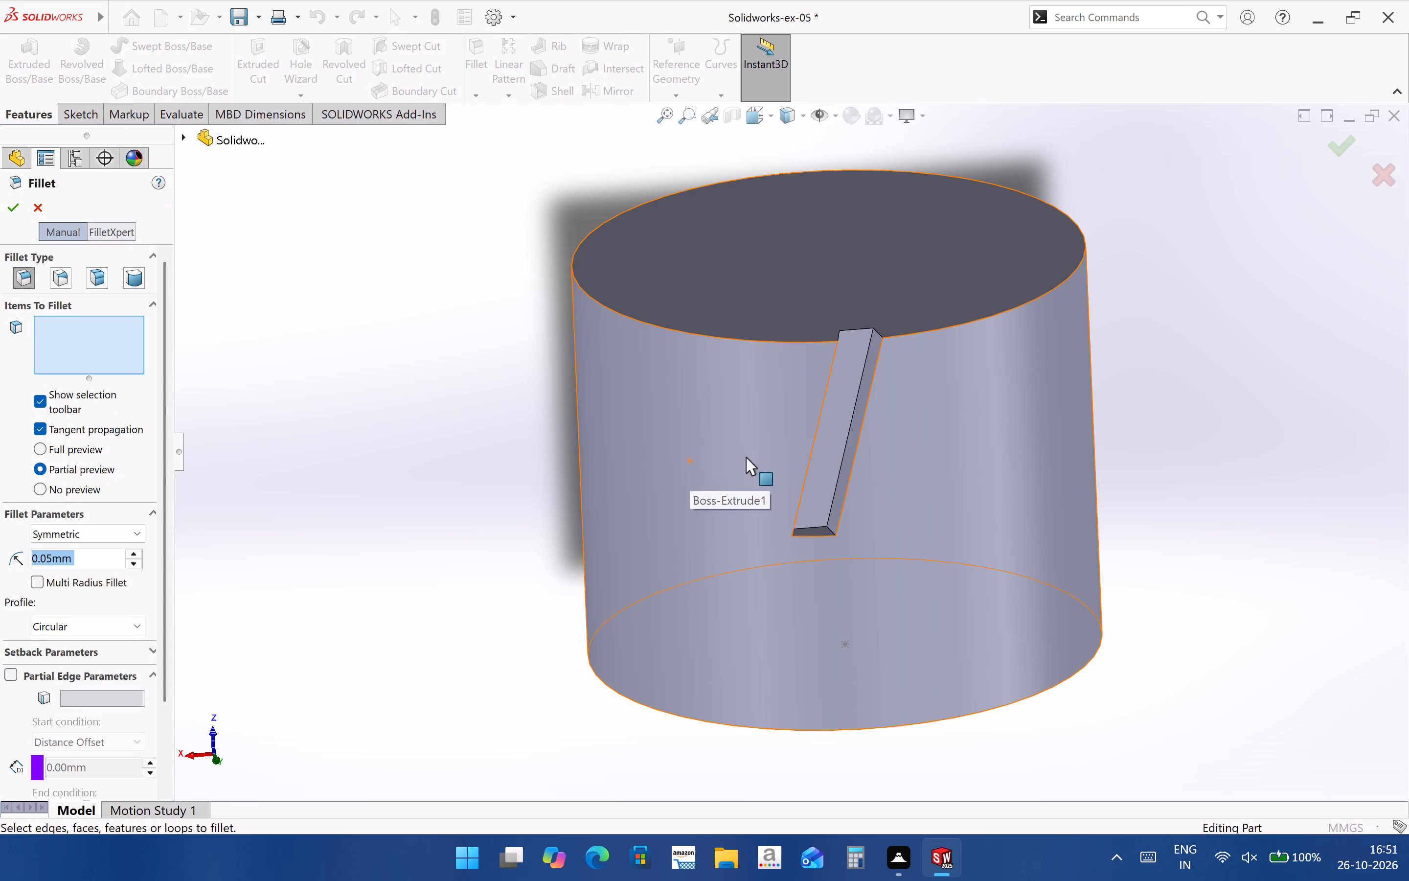
scroll(834, 464, down, 2)
middle_drag(785, 515, 738, 513)
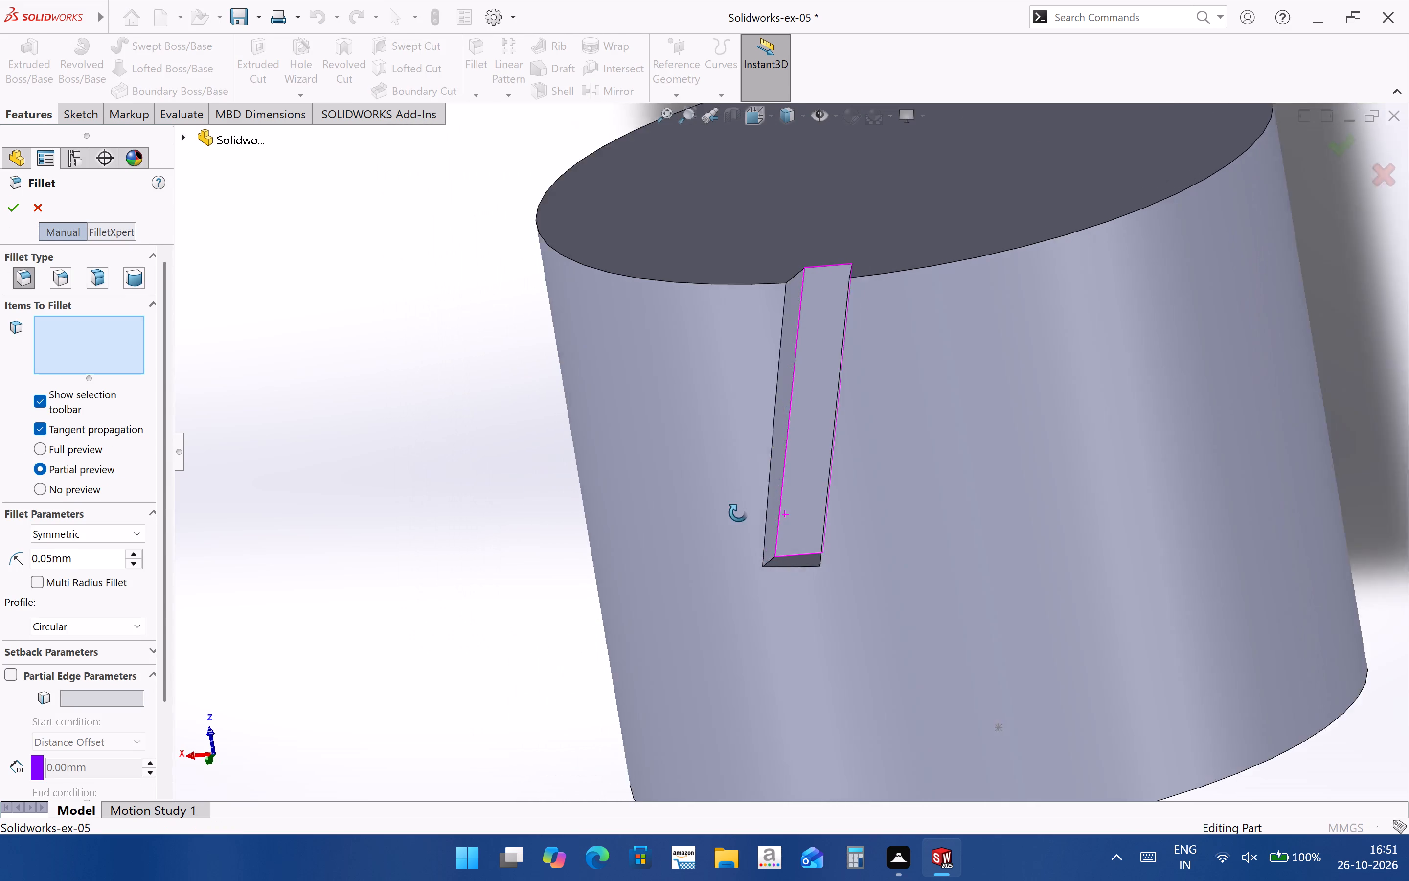
middle_drag(738, 513, 728, 511)
click(762, 520)
middle_drag(819, 535, 842, 537)
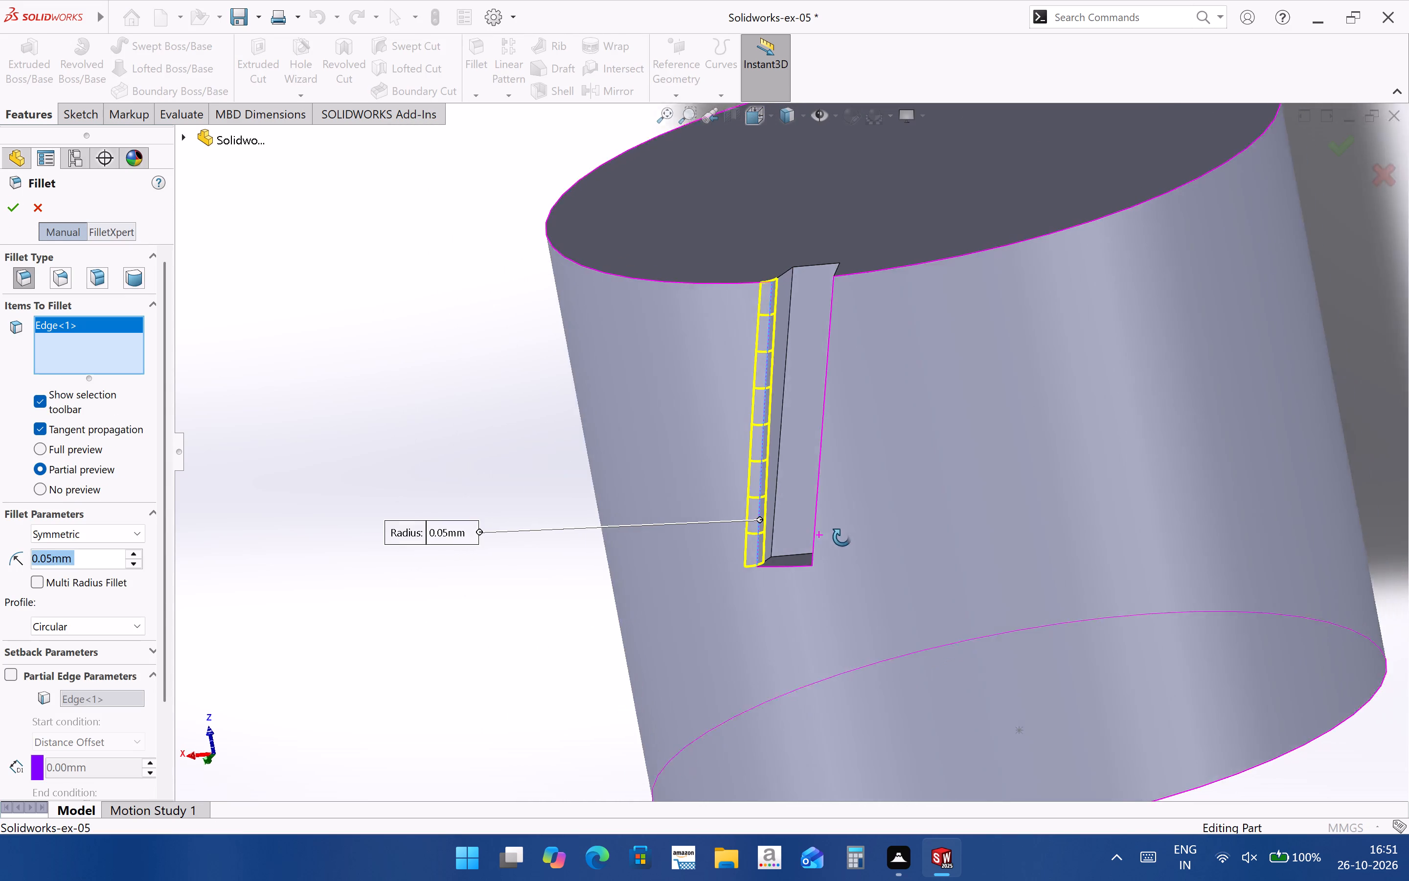
middle_drag(842, 537, 871, 549)
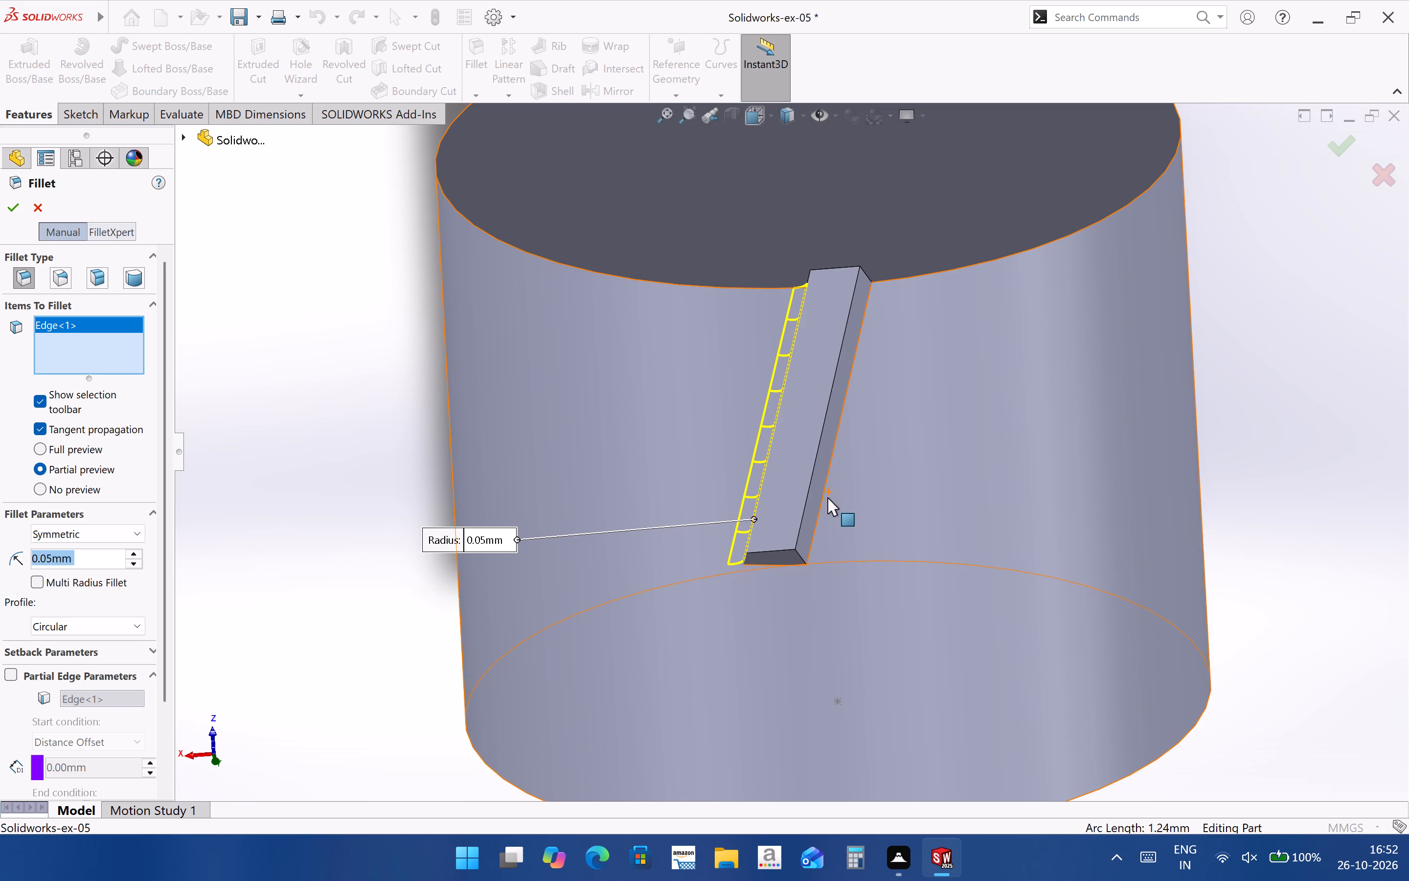
ctrl+click(823, 498)
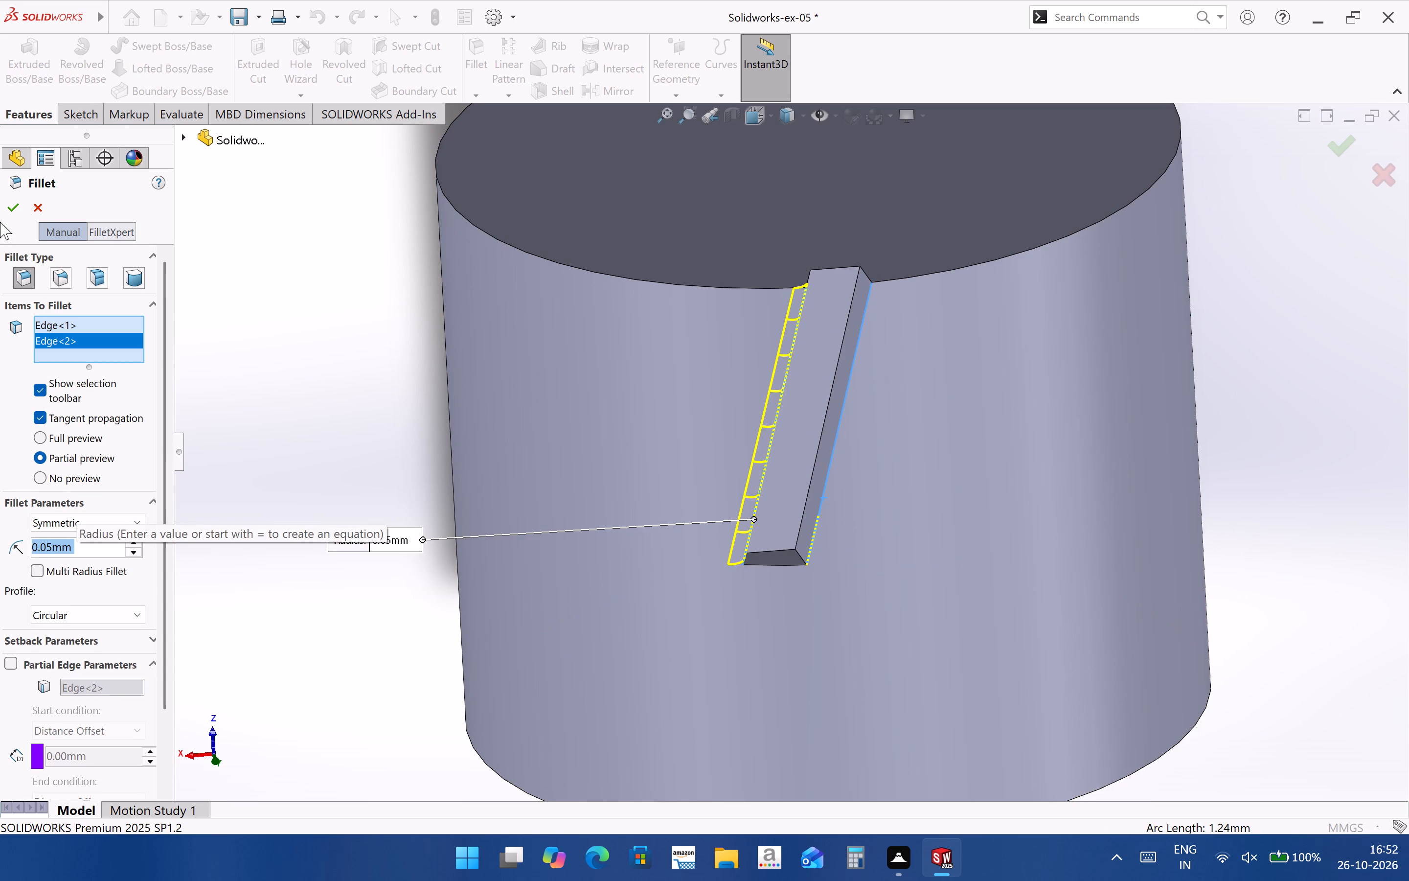
click(6, 212)
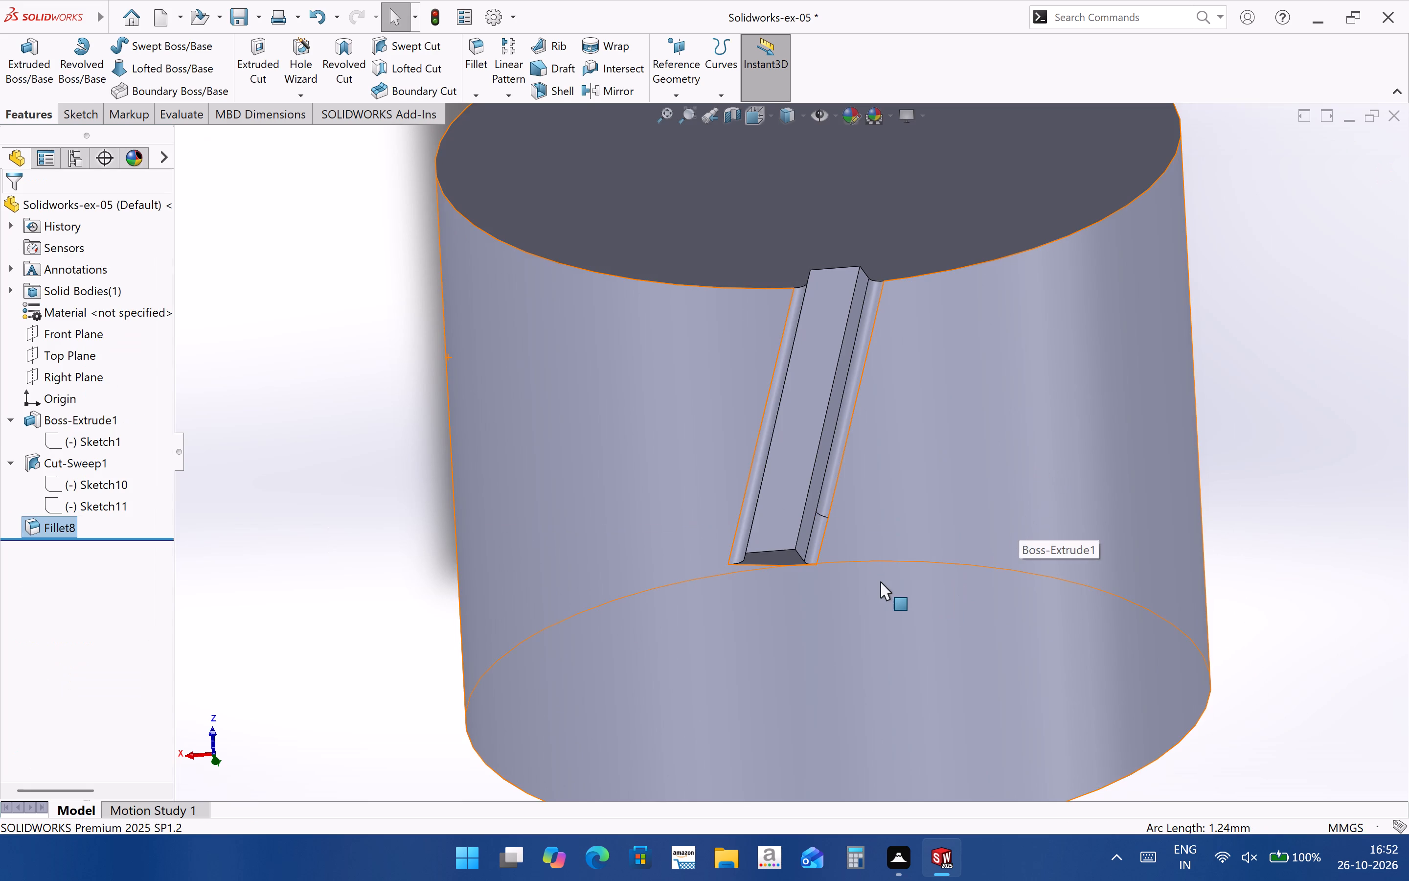
Fillet the two long inner edges along the slanted slot's floor with a symmetric 0.05 mm radius.
middle_drag(880, 581, 831, 584)
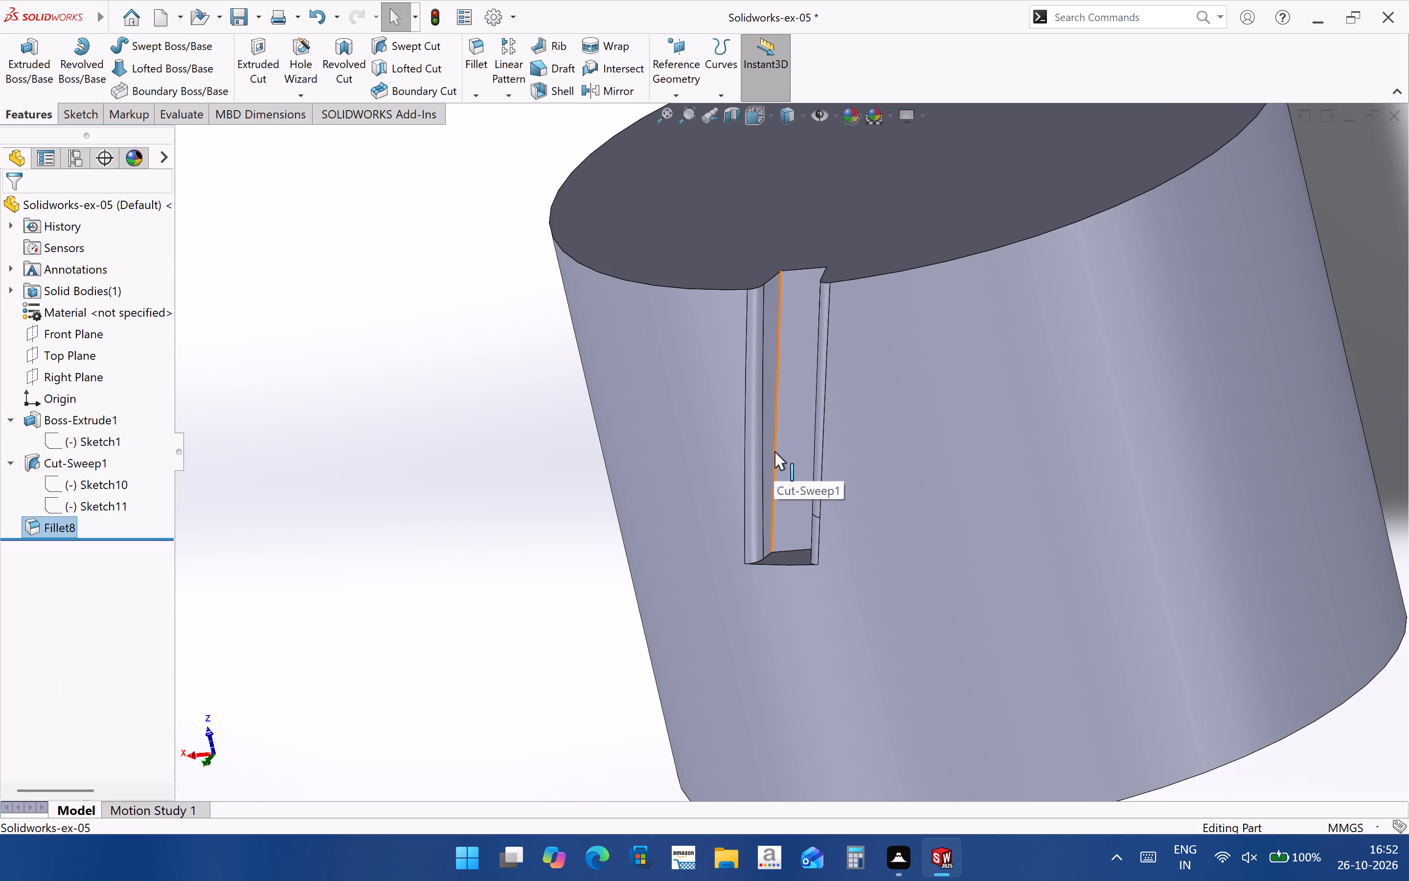
click(774, 451)
middle_drag(889, 532, 932, 539)
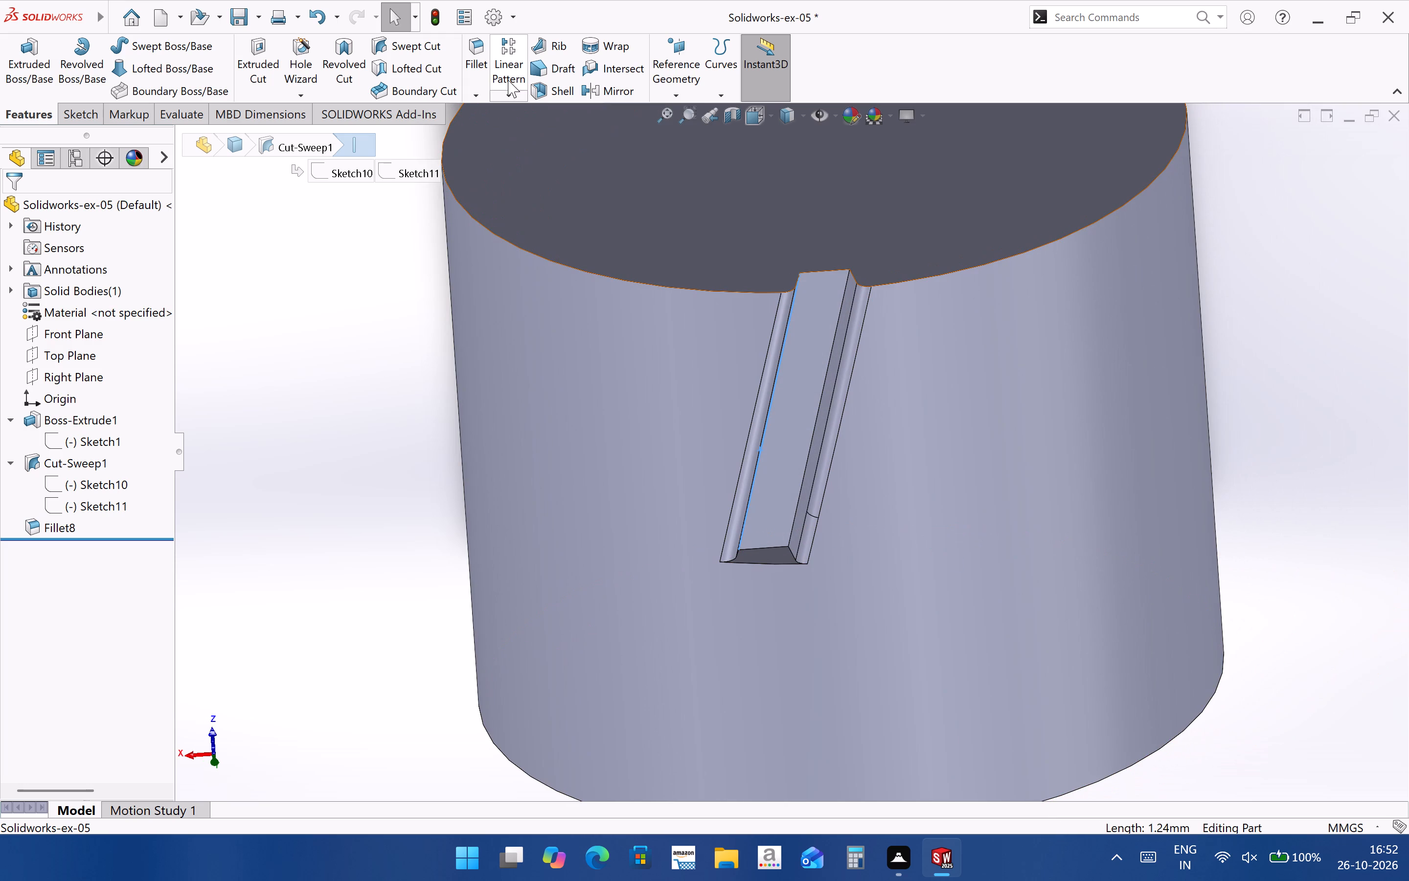
click(483, 72)
middle_drag(860, 449, 854, 445)
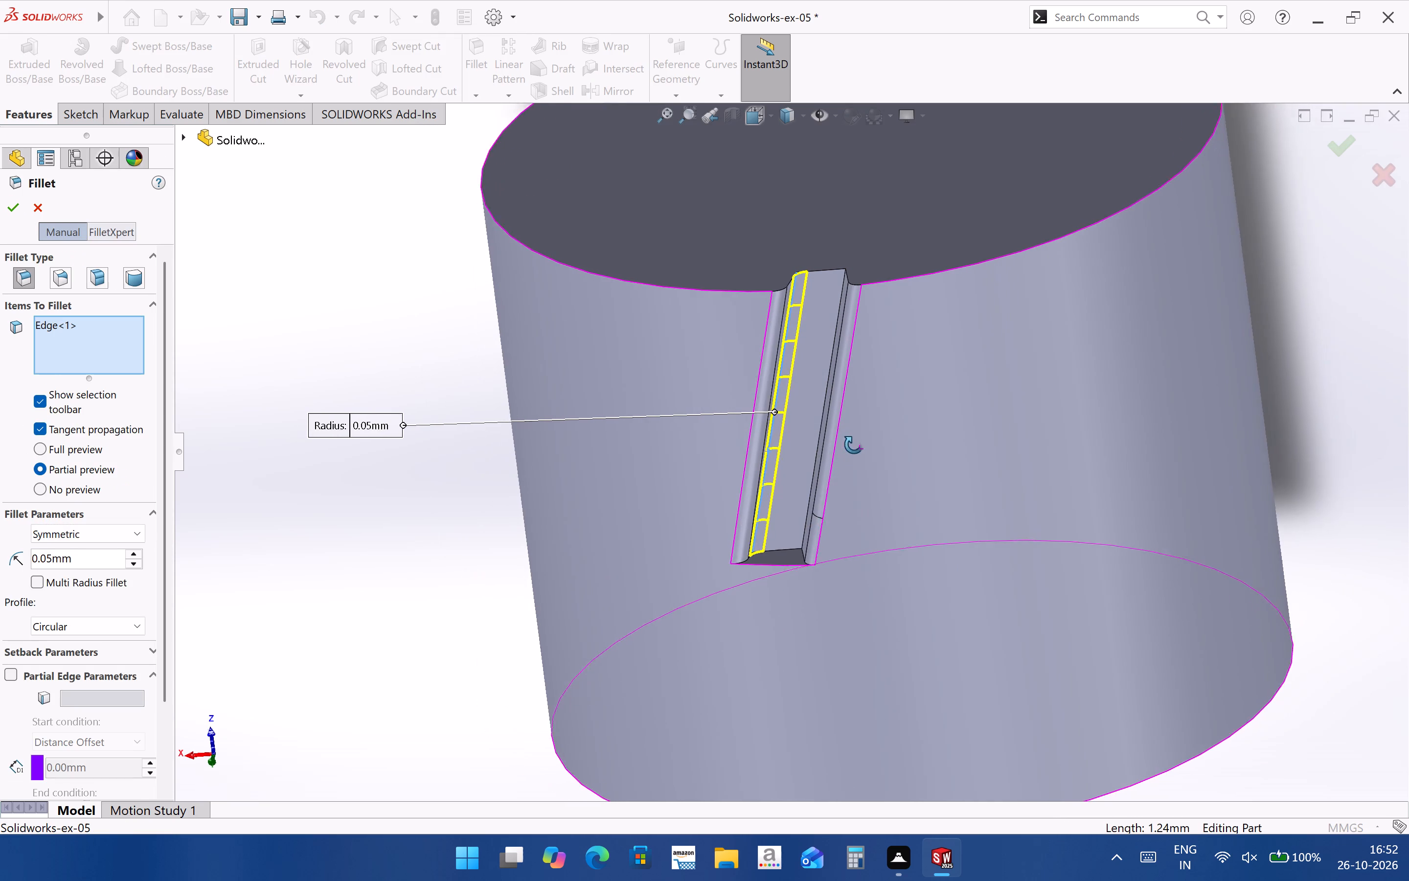
middle_drag(854, 445, 873, 453)
ctrl+click(804, 448)
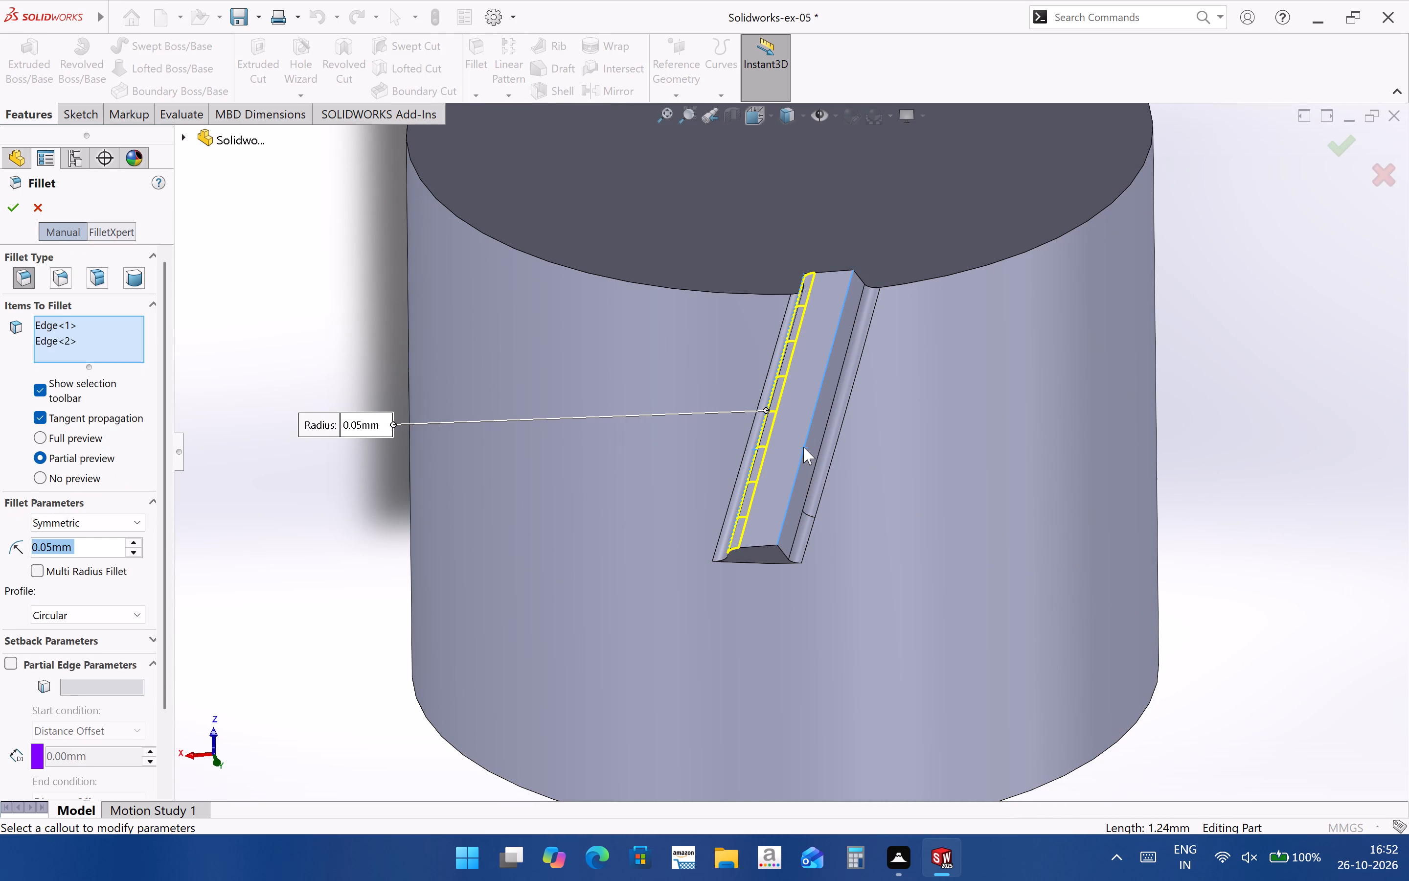
click(803, 447)
ctrl+click(804, 448)
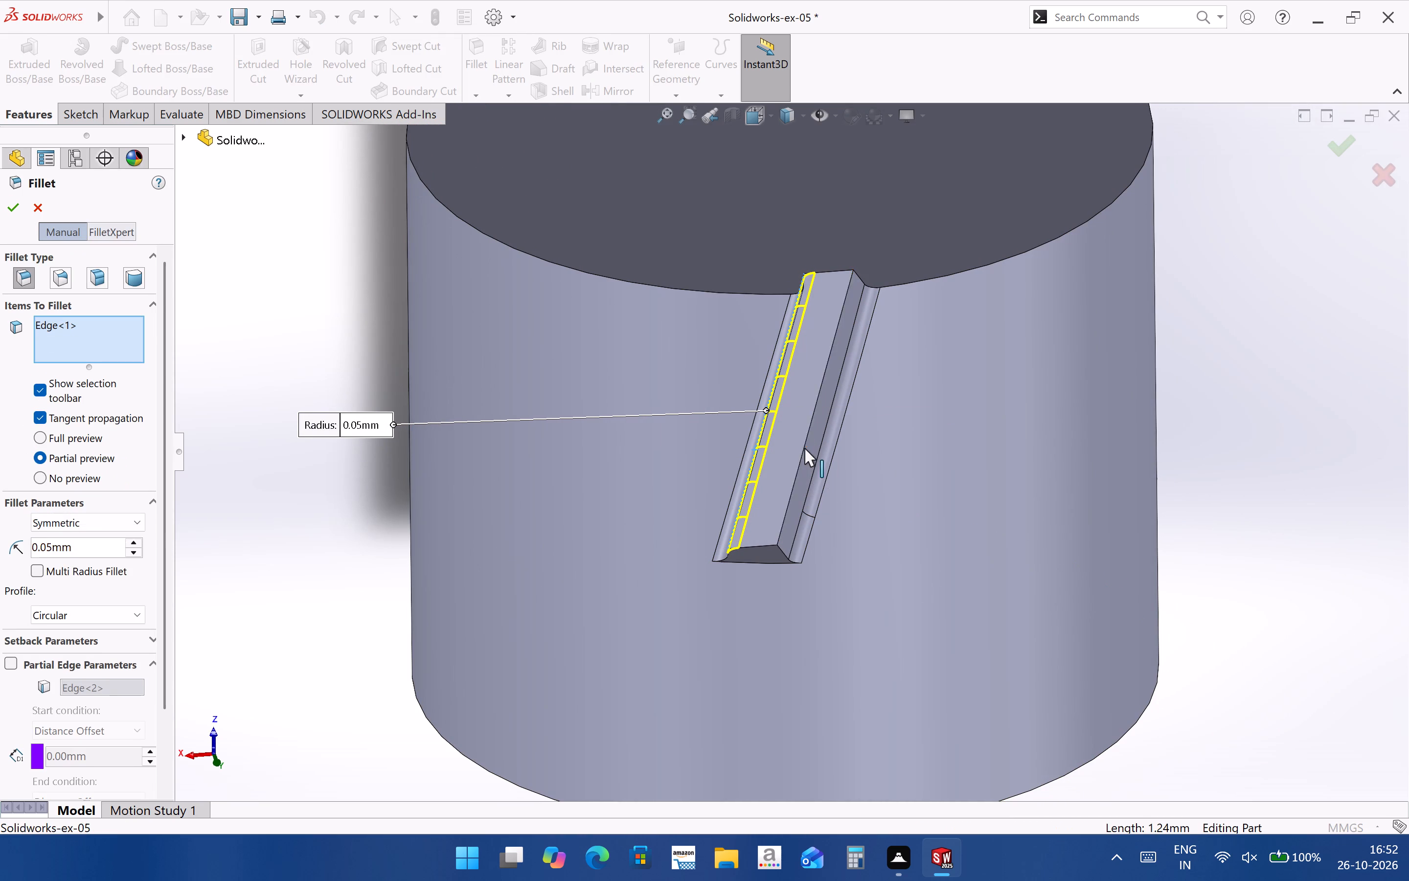
click(12, 211)
Try a Circular Pattern of Cut-Sweep1, Fillet8 and Fillet9 about the cylinder's top circular edge, with 15° instance spacing and 30 instances.
middle_drag(987, 520, 946, 496)
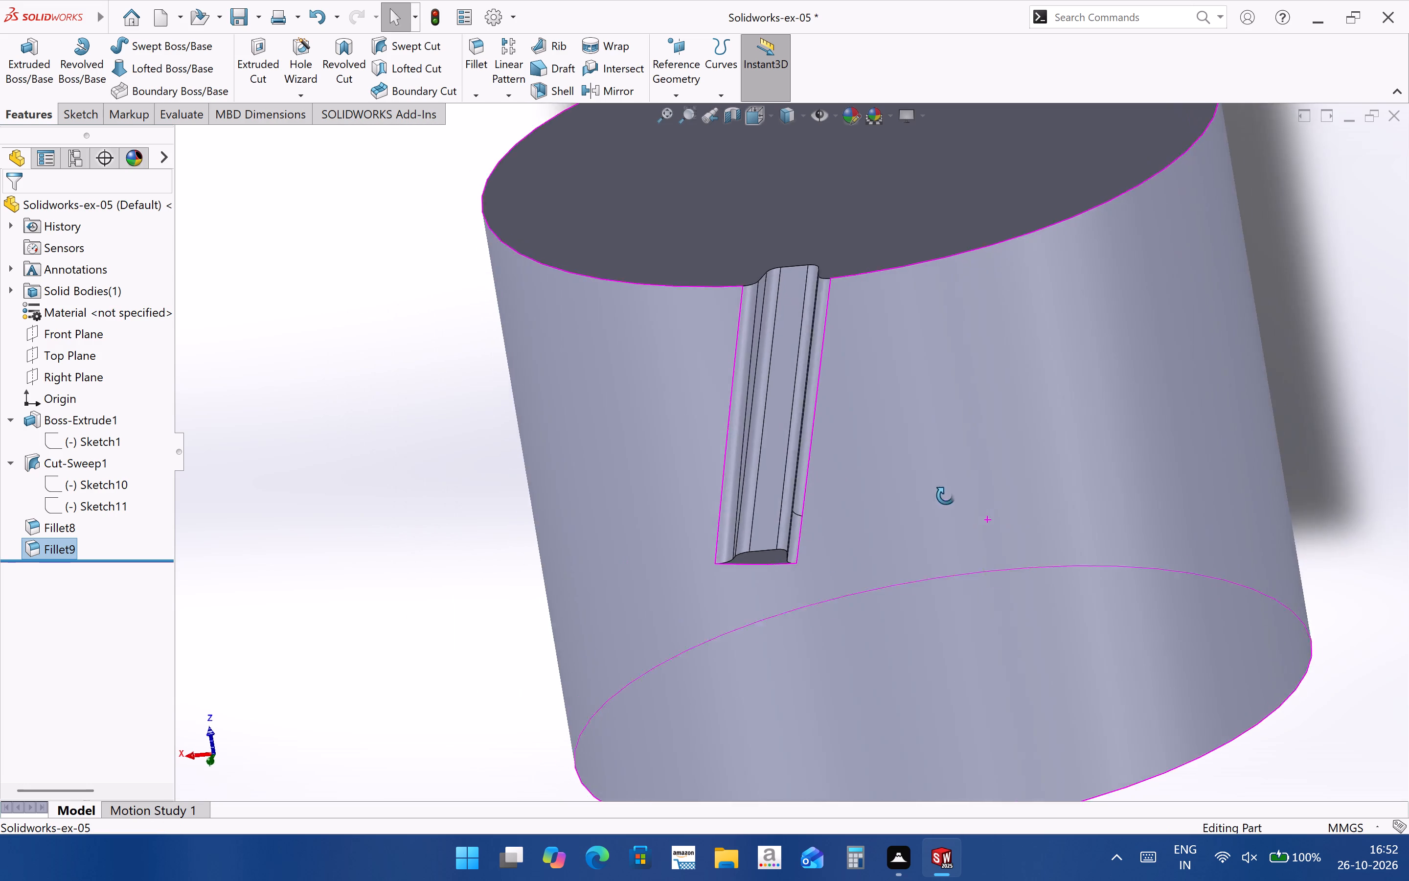
middle_drag(946, 496, 972, 591)
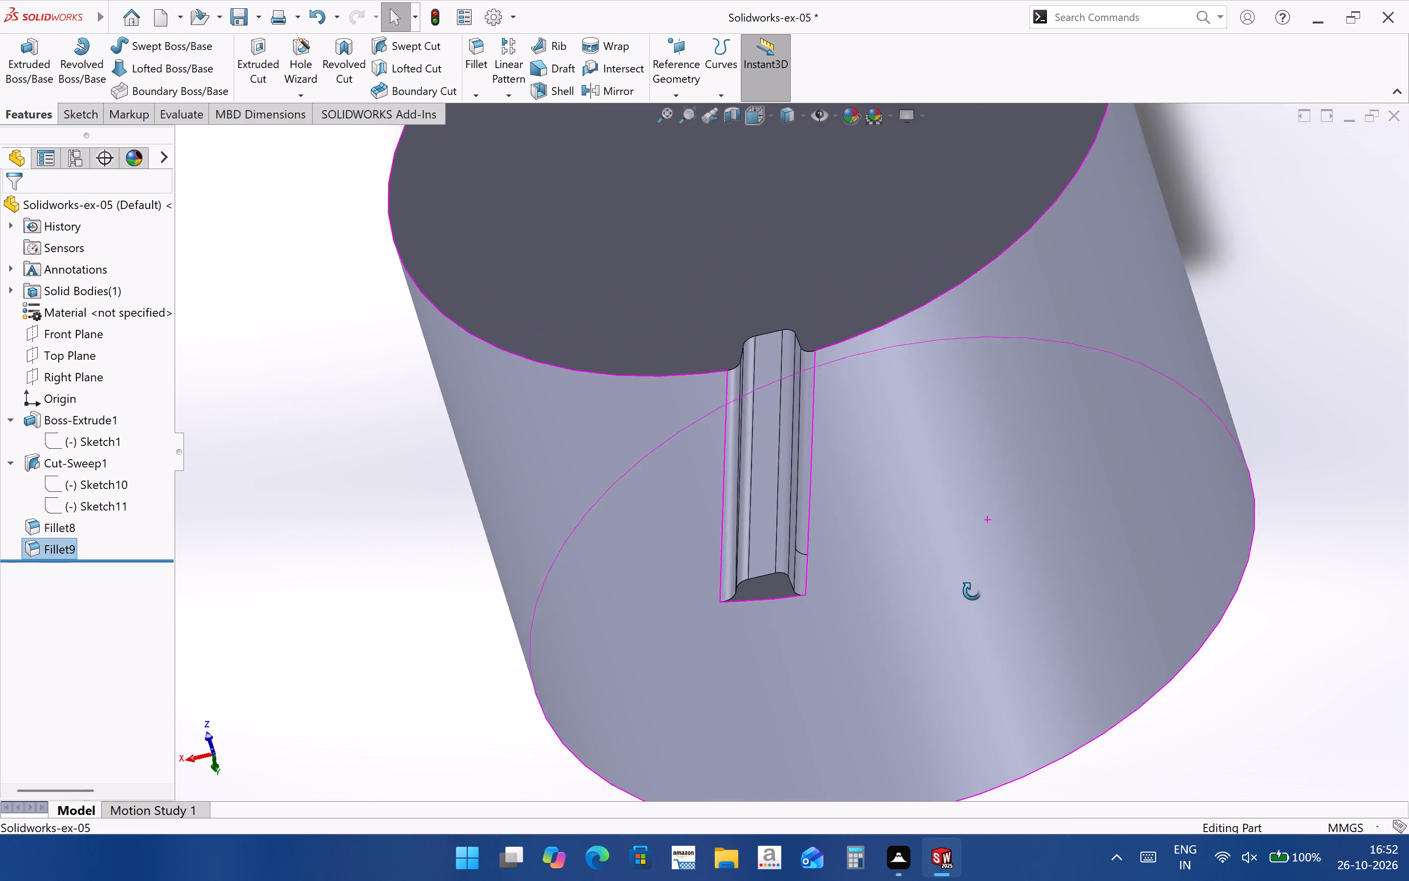
middle_drag(972, 591, 981, 664)
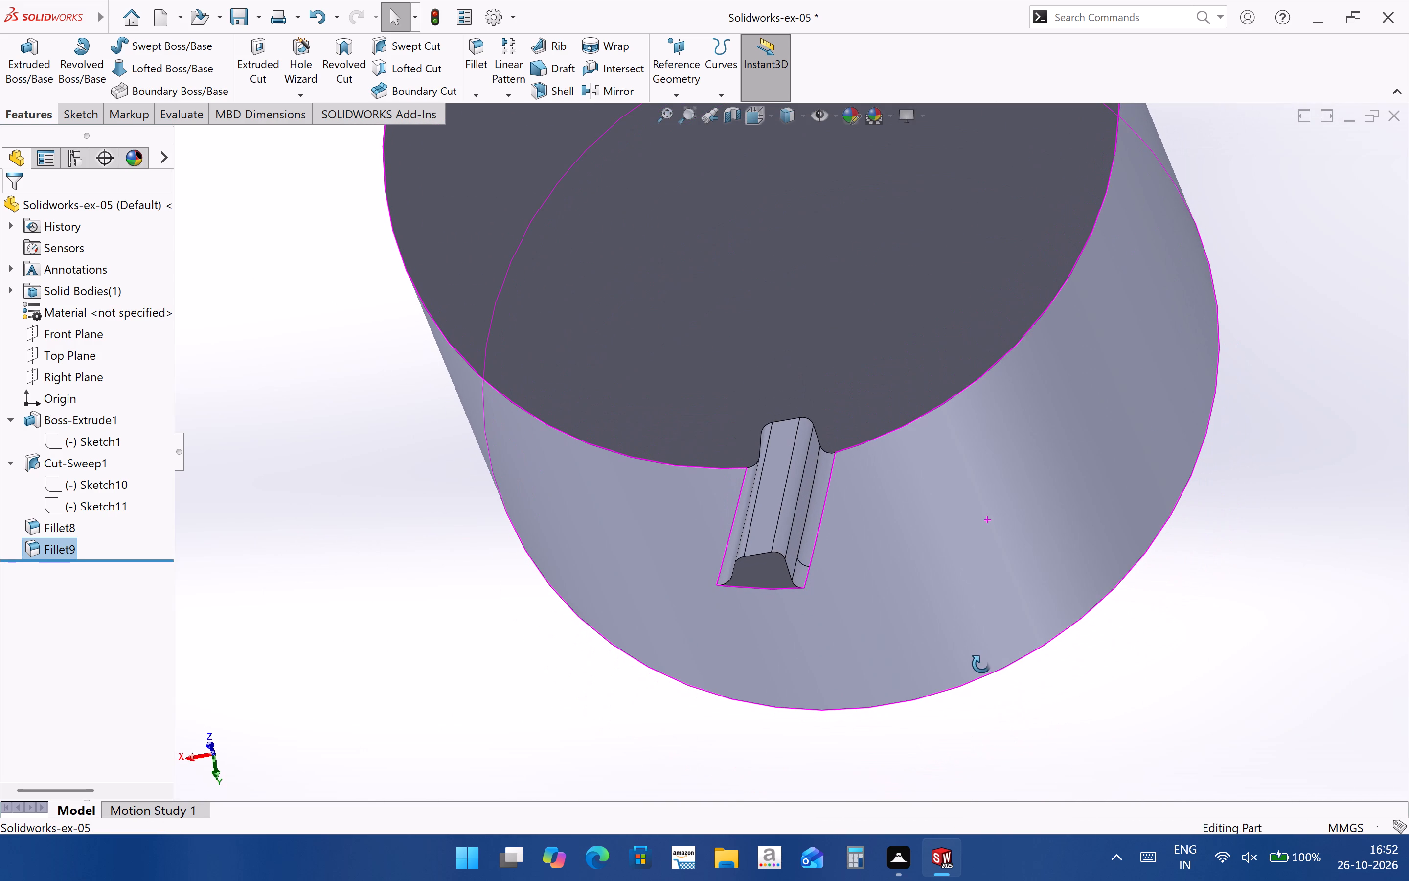
middle_drag(981, 664, 977, 684)
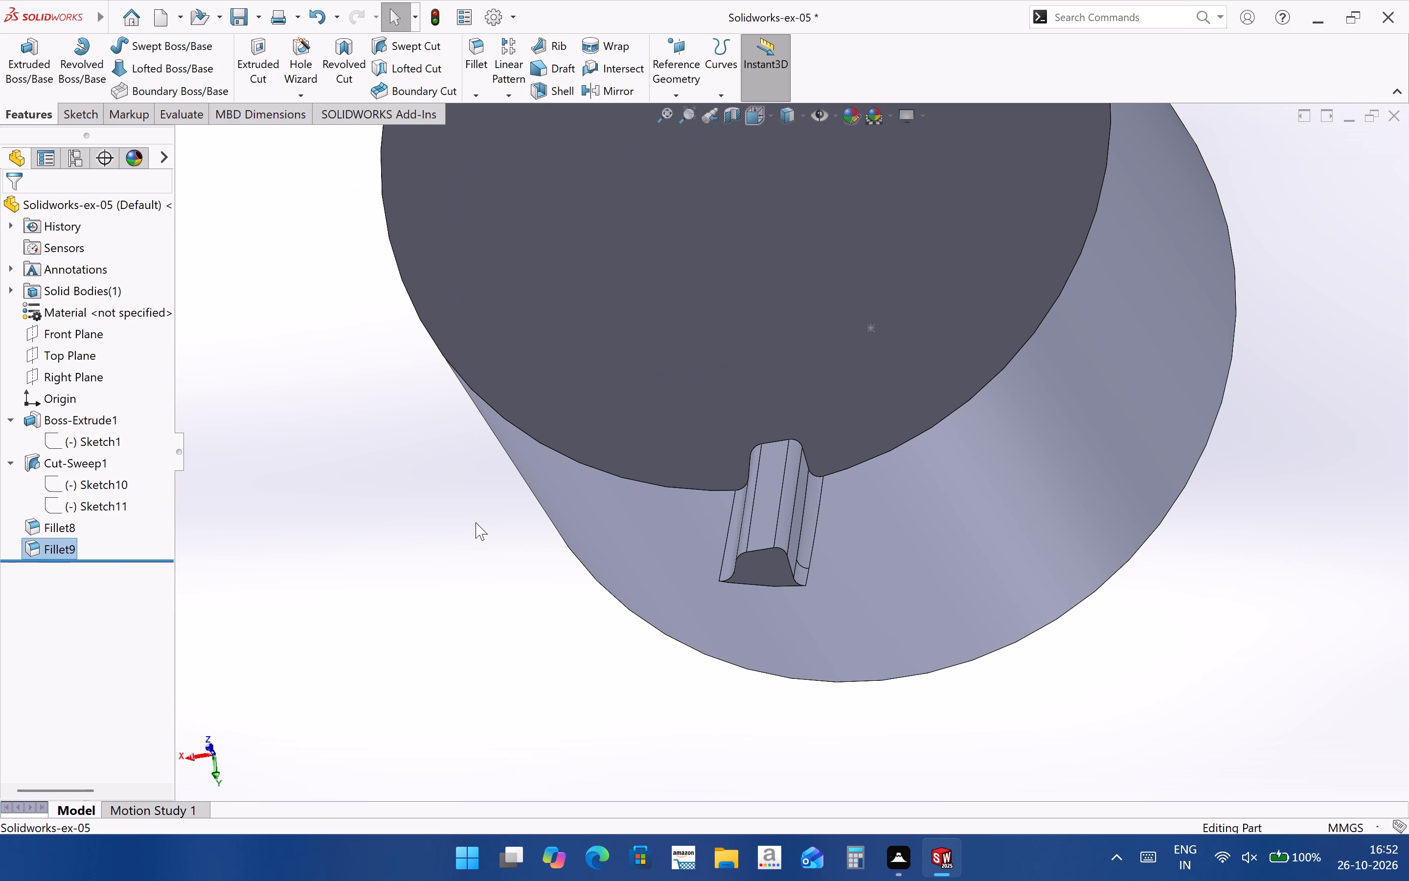
click(73, 462)
ctrl+click(56, 524)
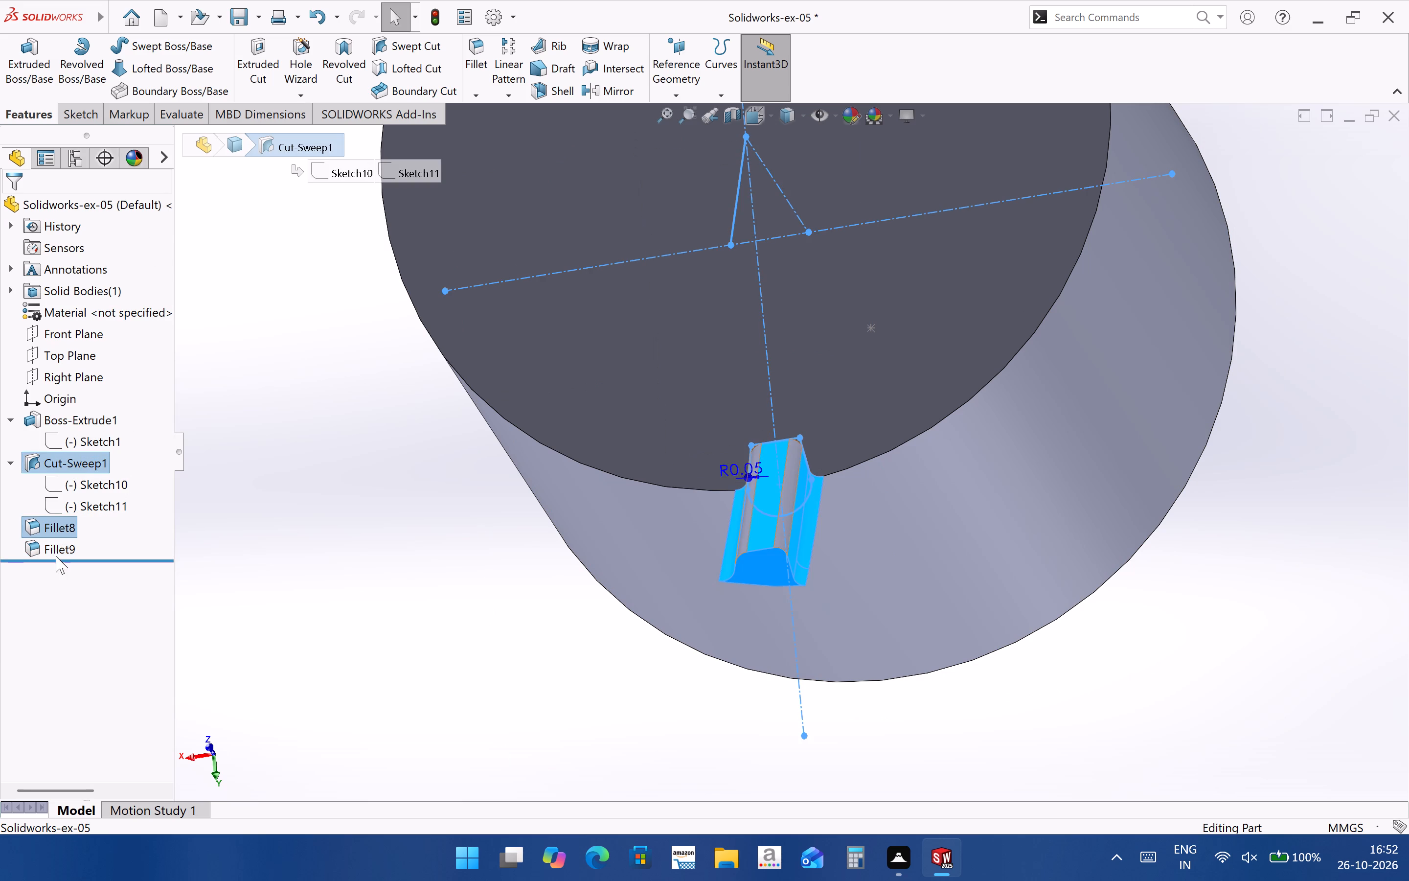
ctrl+click(56, 556)
click(506, 90)
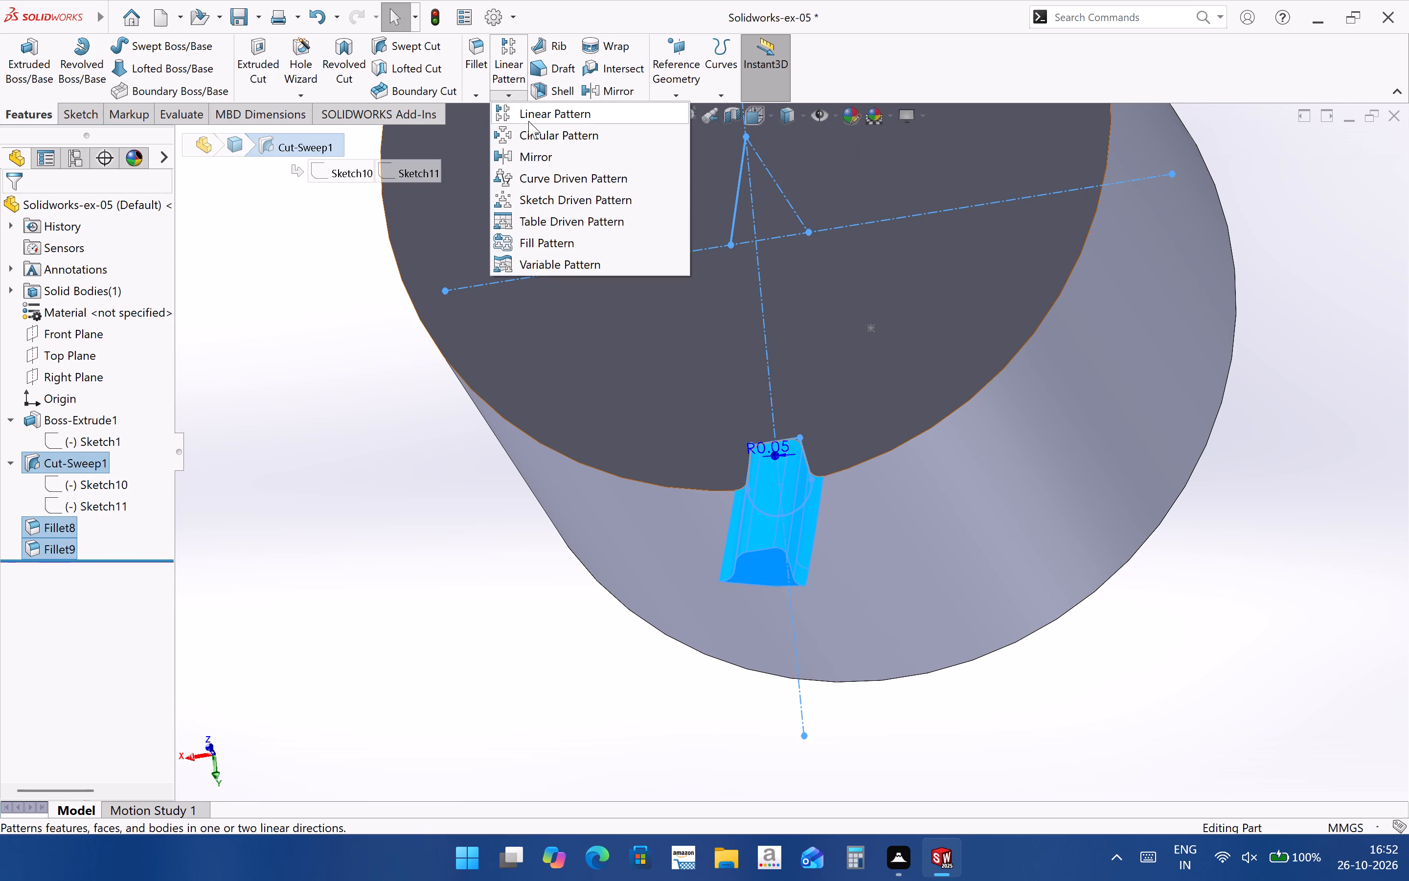
click(529, 129)
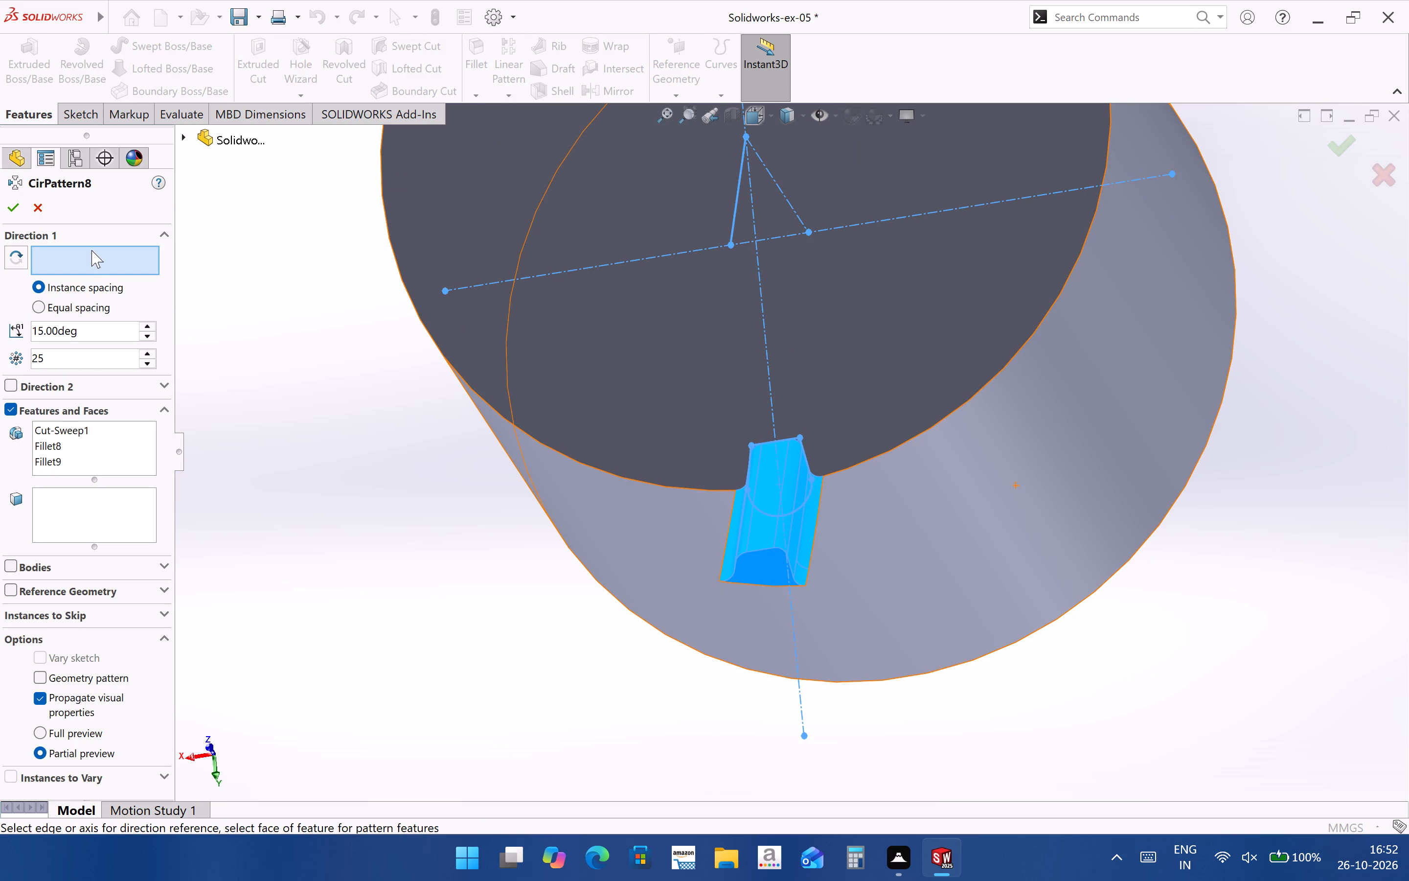
click(605, 471)
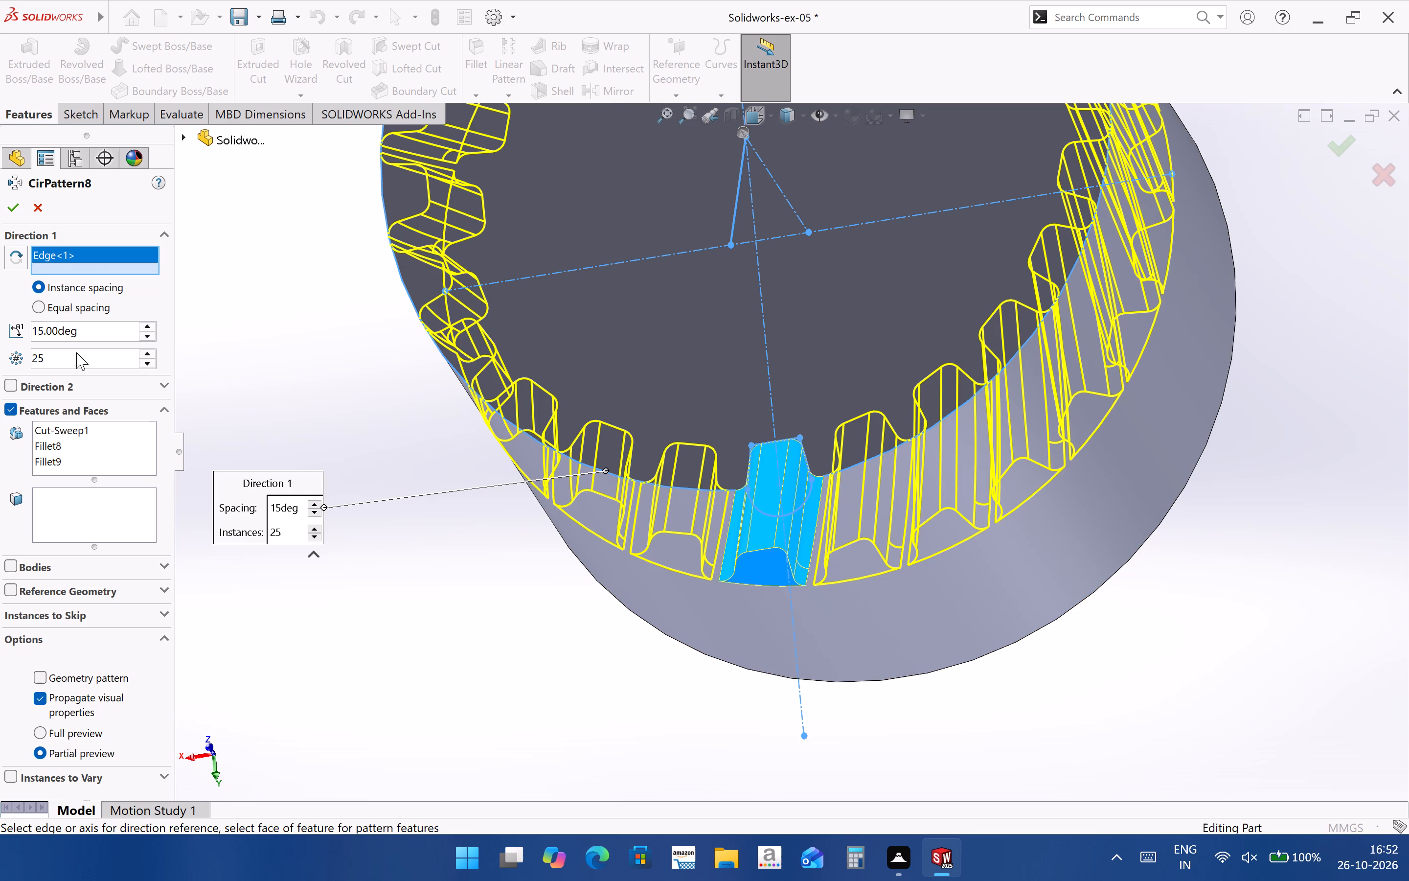
drag(59, 363, 0, 355)
text(30)
key(Return)
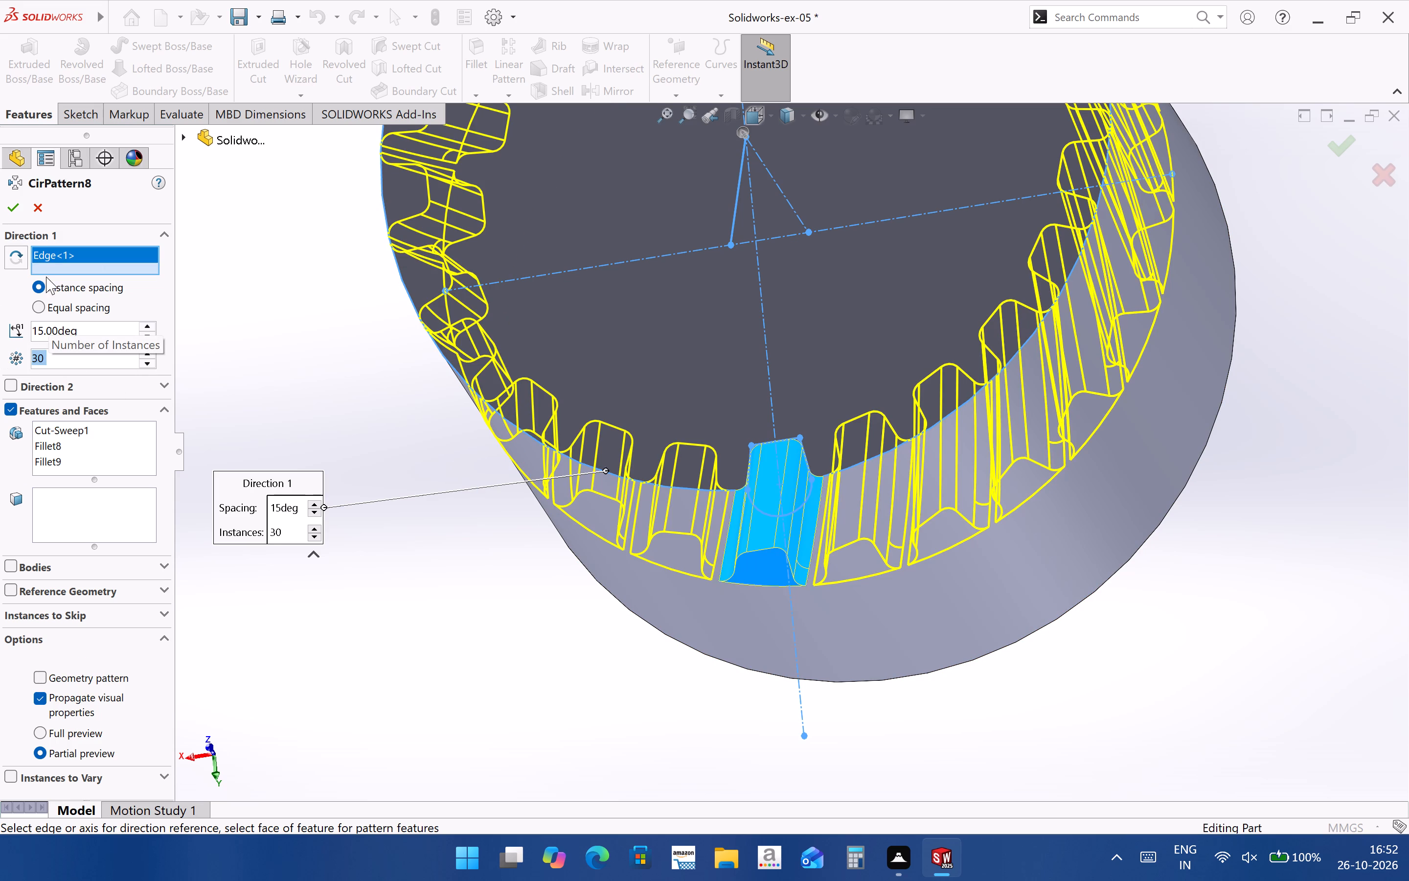
click(14, 209)
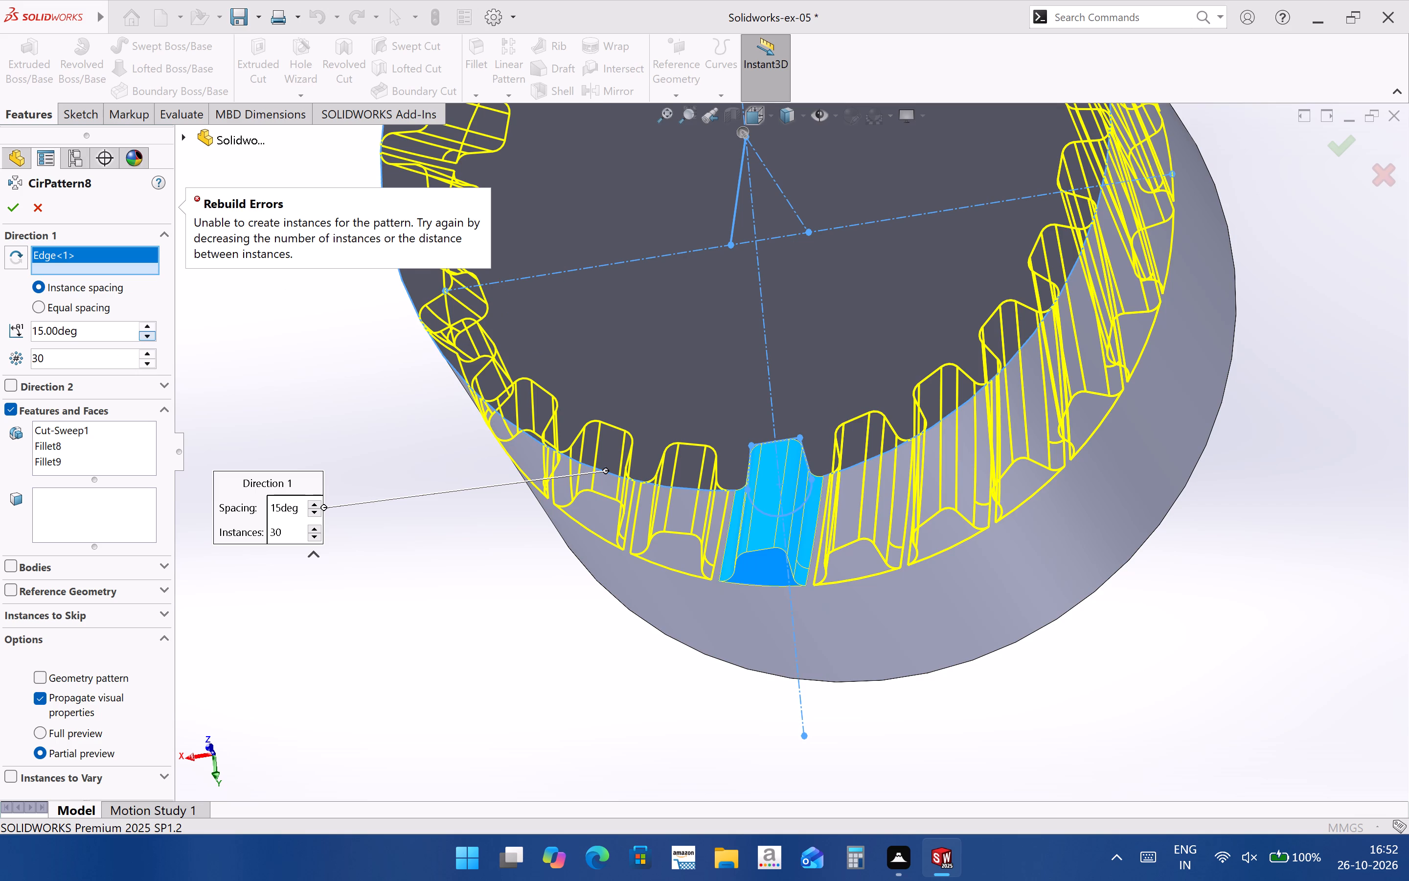
Set the circular pattern to 25 instances with equal spacing over 360° and complete it.
drag(57, 350, 3, 355)
text(25)
key(Return)
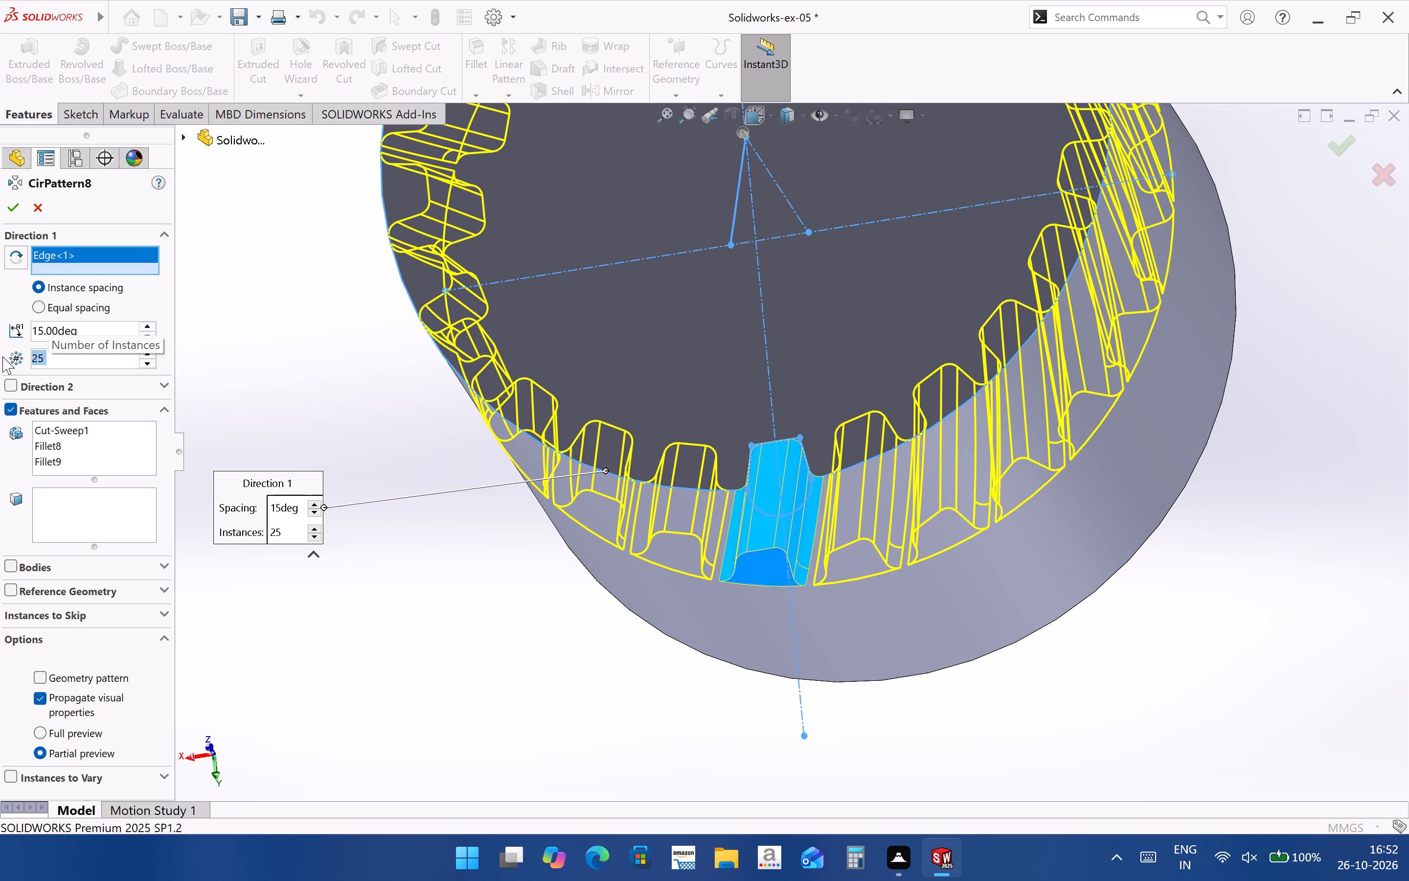
click(12, 202)
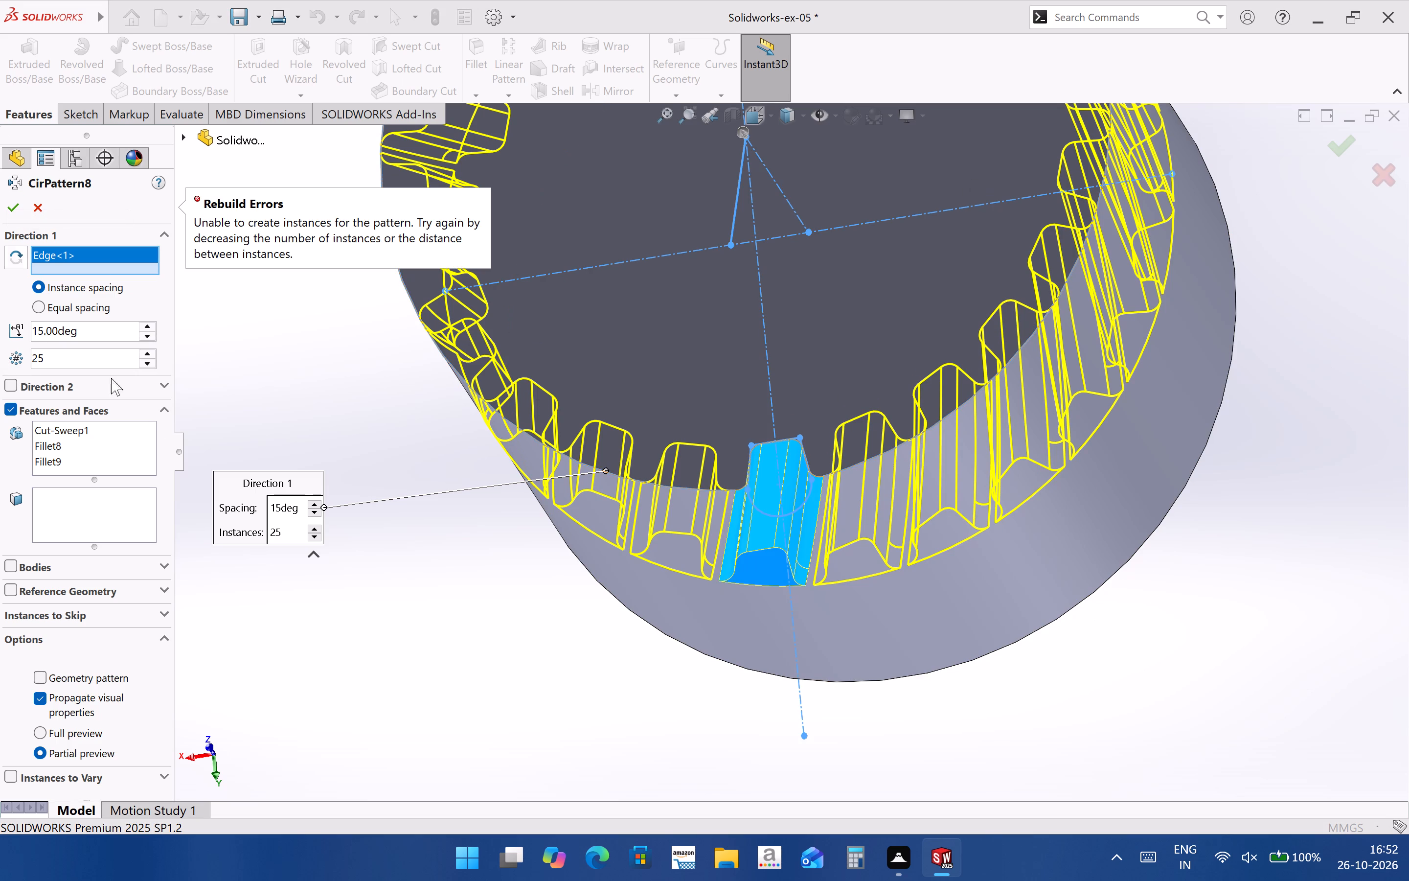
scroll(753, 503, up, 3)
middle_drag(768, 537, 783, 417)
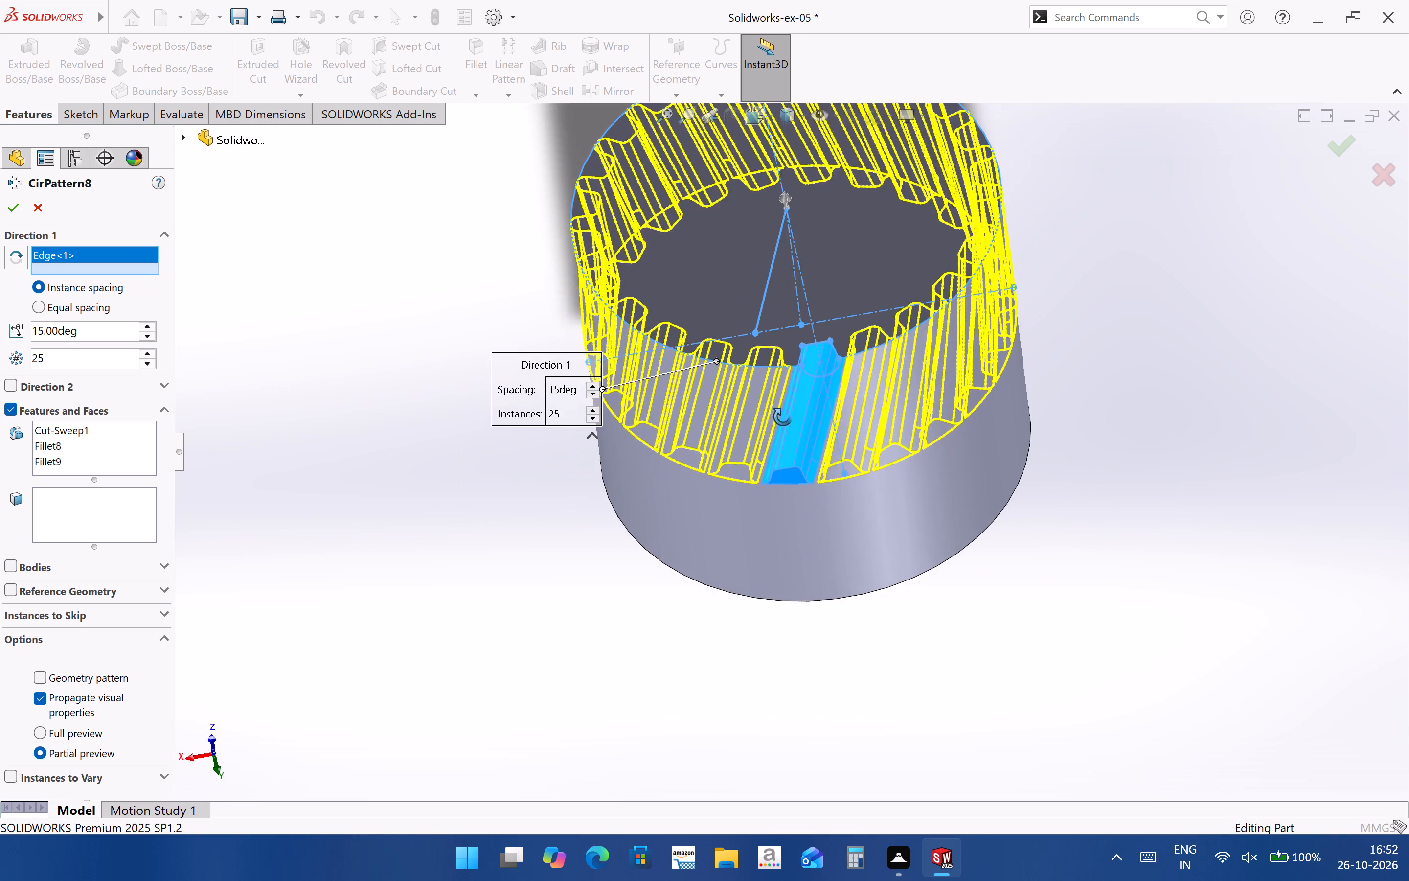
middle_drag(783, 417, 799, 474)
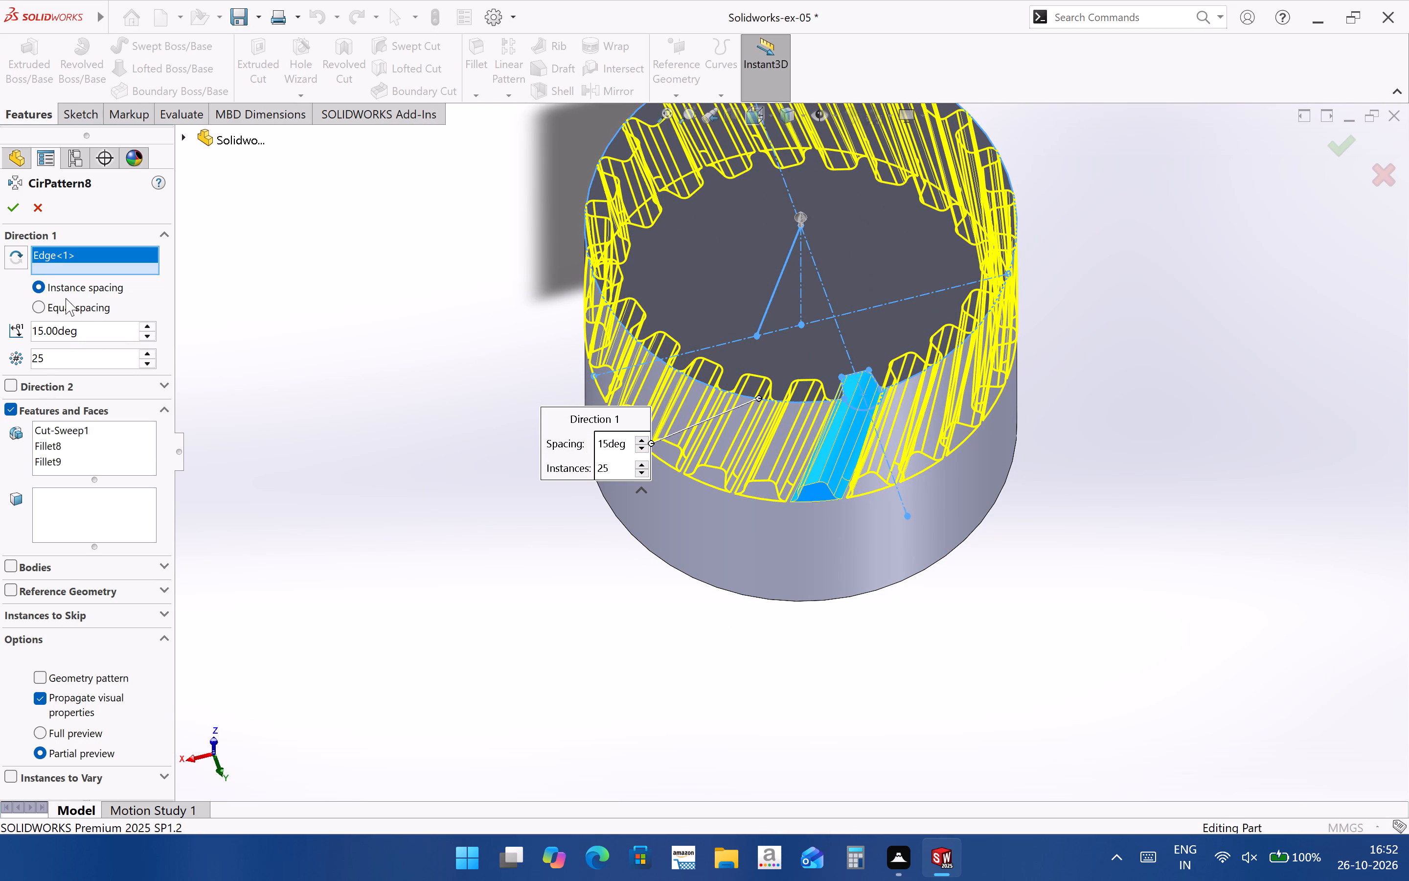
click(85, 308)
click(16, 201)
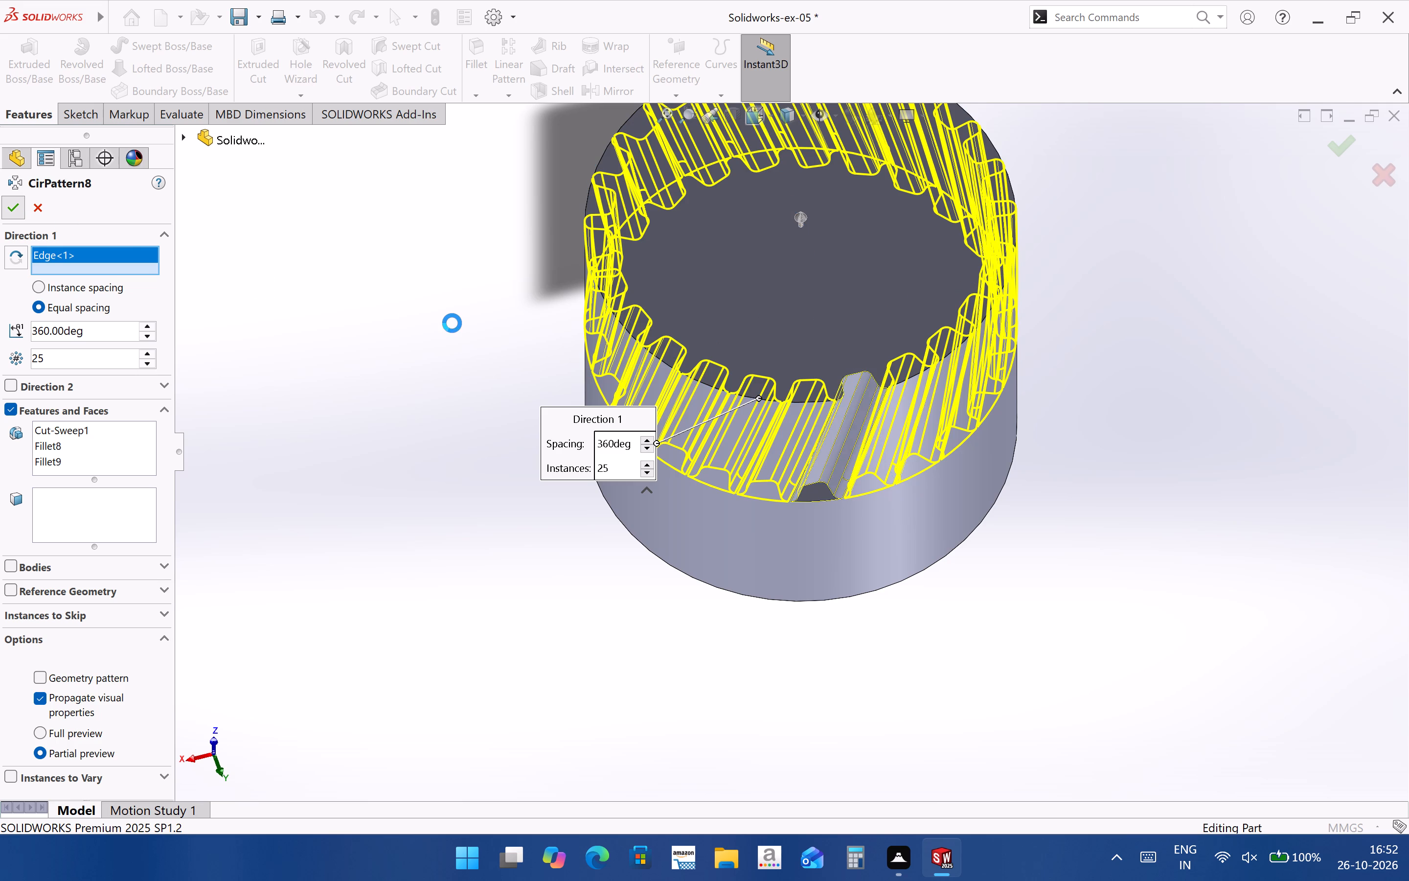
click(1030, 535)
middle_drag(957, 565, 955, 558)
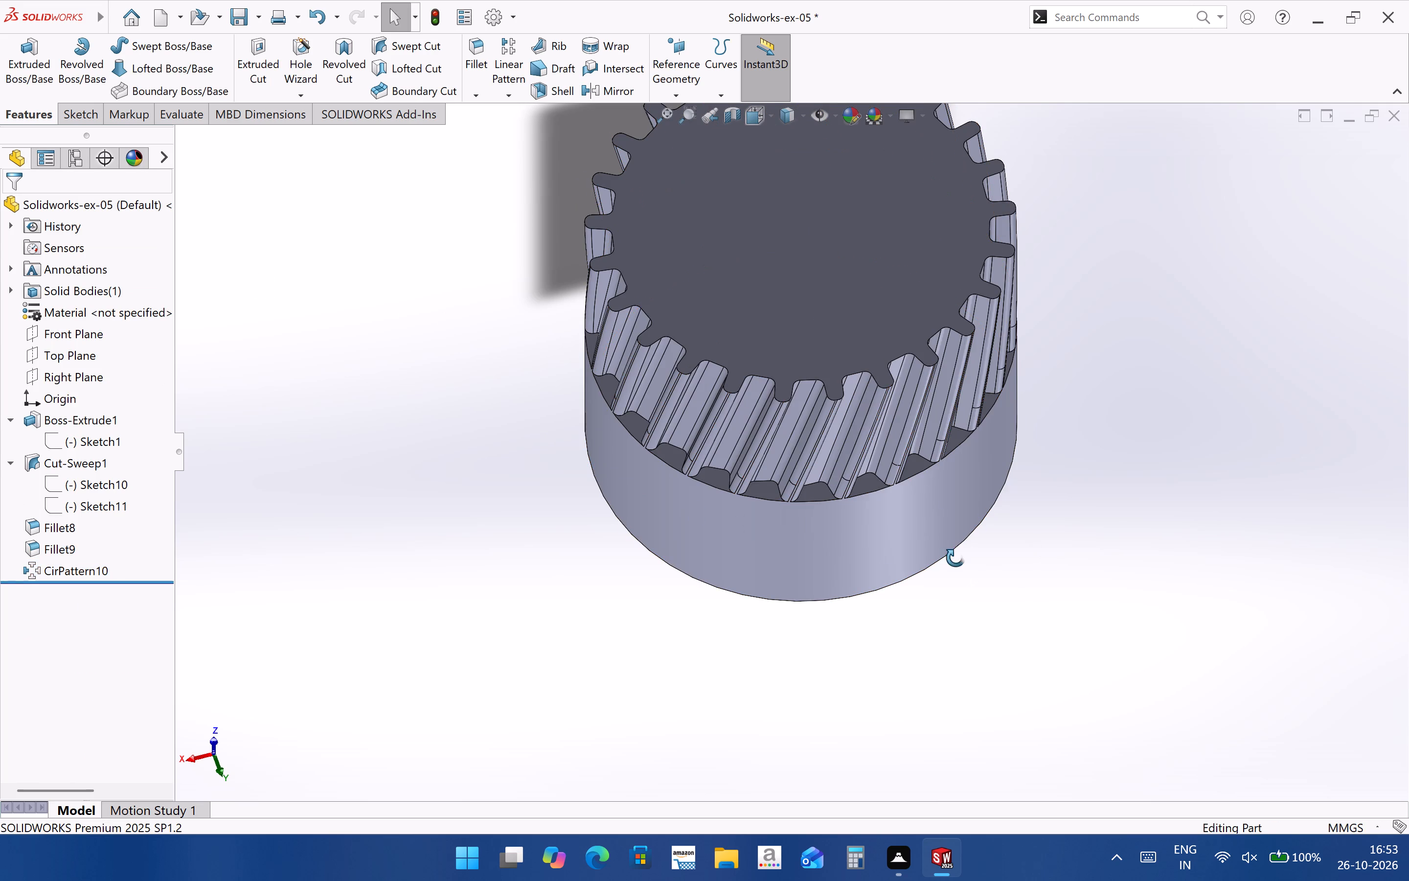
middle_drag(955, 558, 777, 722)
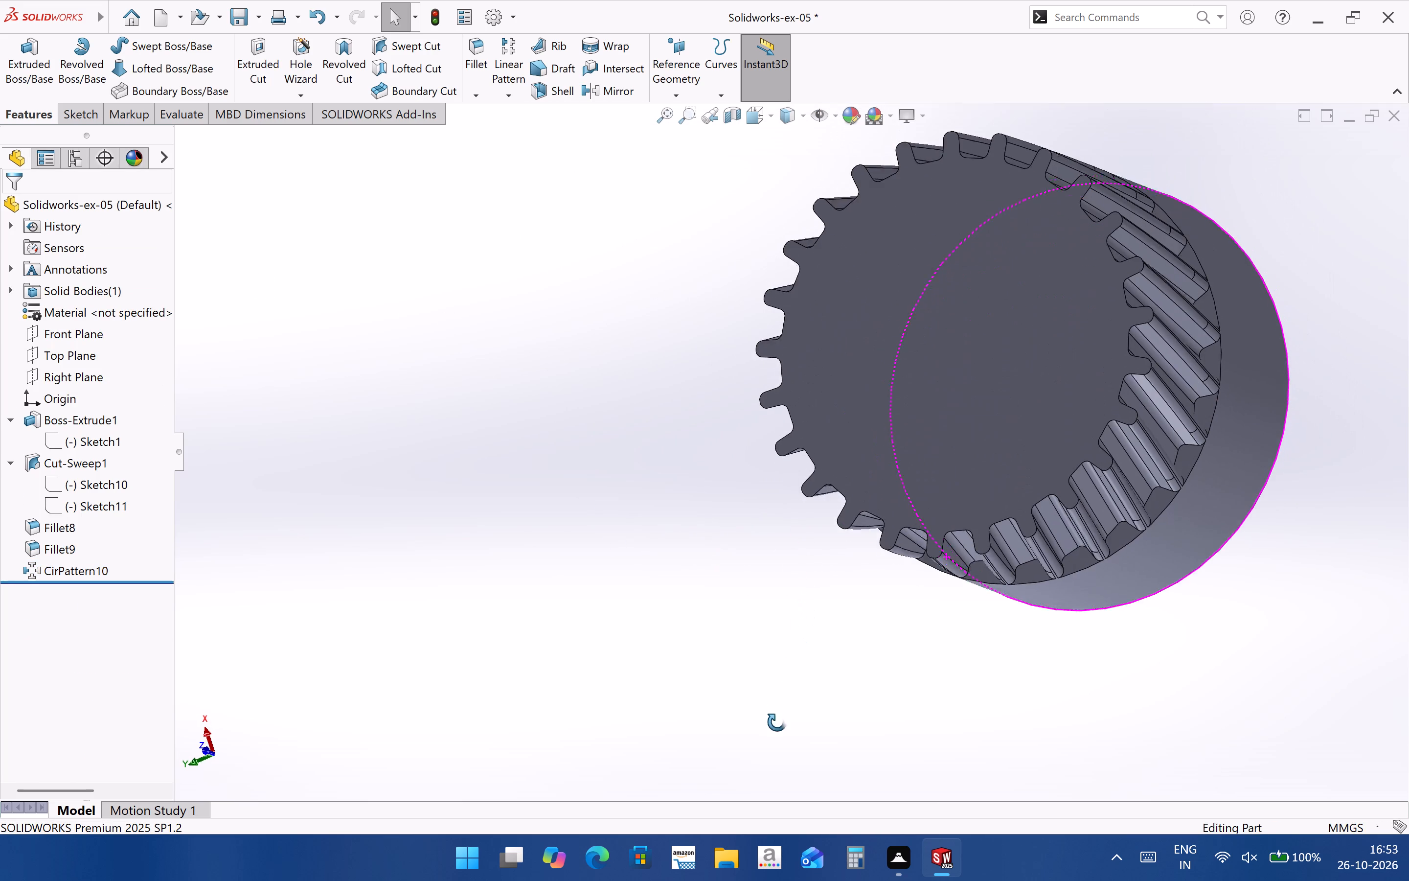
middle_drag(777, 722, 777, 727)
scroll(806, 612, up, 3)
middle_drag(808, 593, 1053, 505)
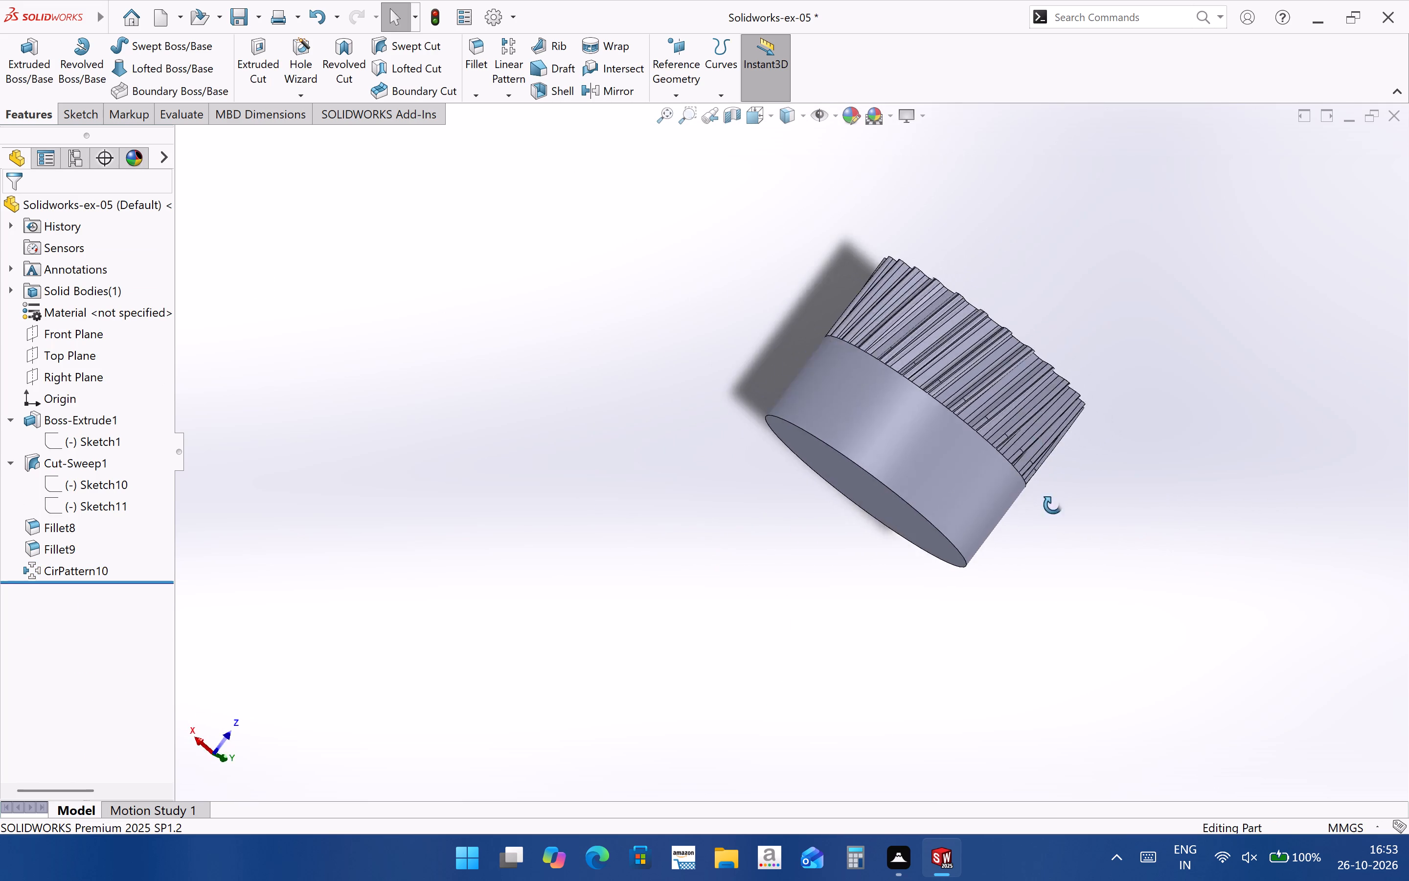
Examine the circular-patterned slanted teeth around the cylinder from several sides.
middle_drag(1053, 505, 1044, 640)
scroll(946, 410, down, 5)
middle_drag(941, 489, 797, 551)
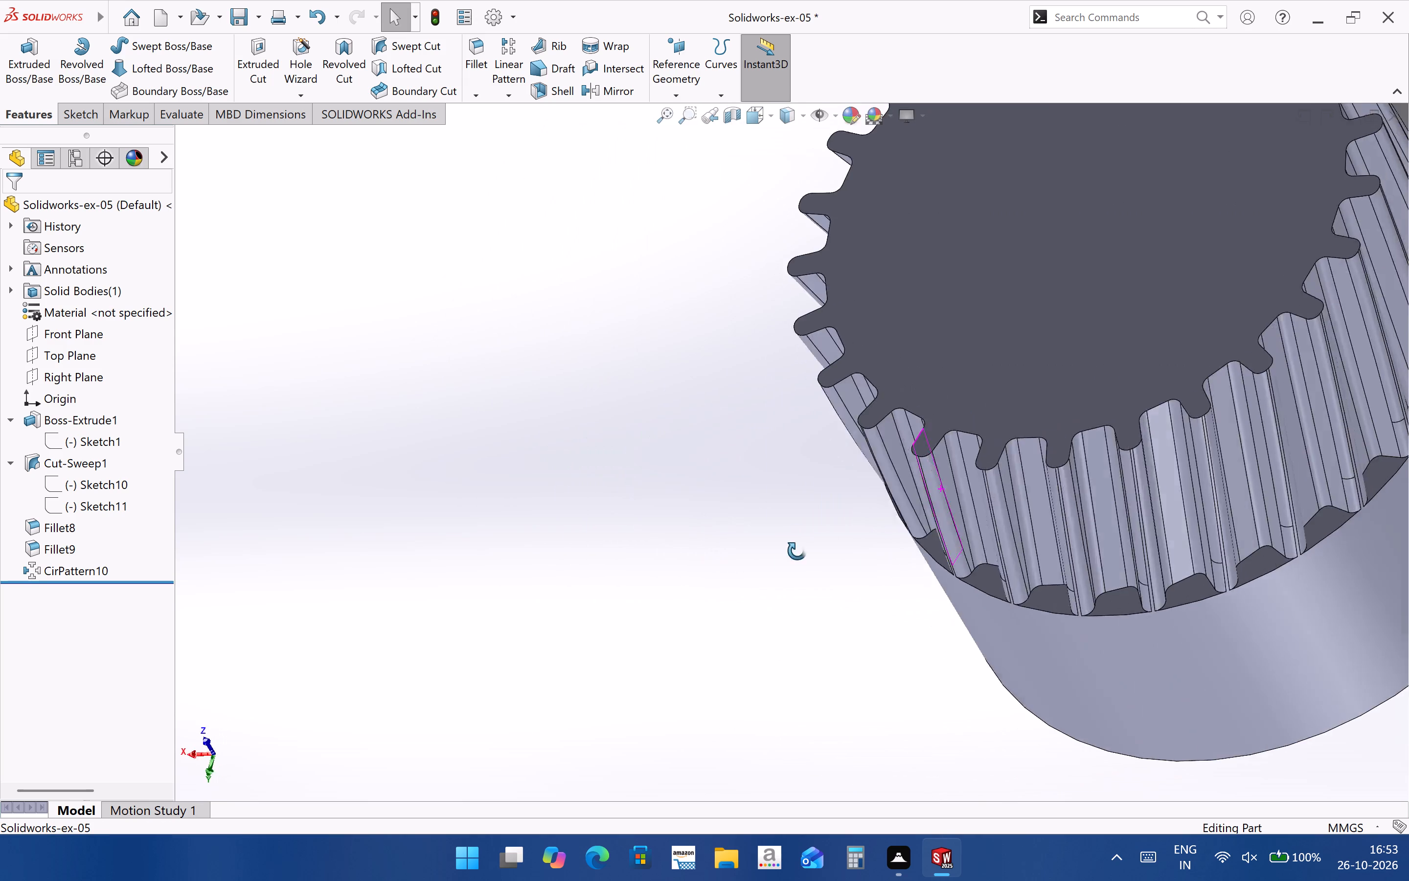
middle_drag(797, 551, 812, 561)
scroll(812, 561, up, 4)
scroll(930, 537, down, 5)
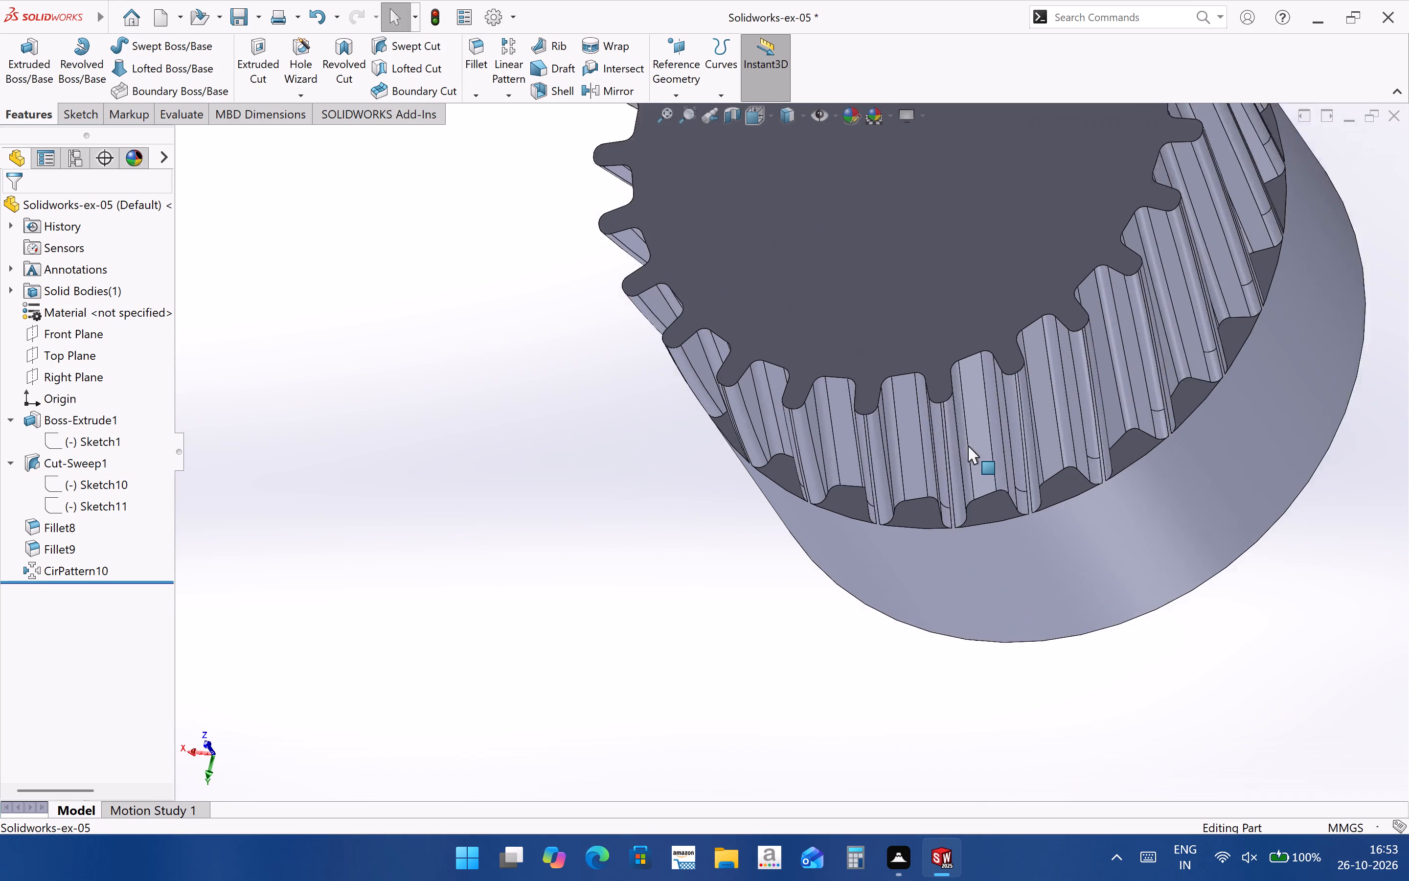
middle_drag(971, 438, 1041, 343)
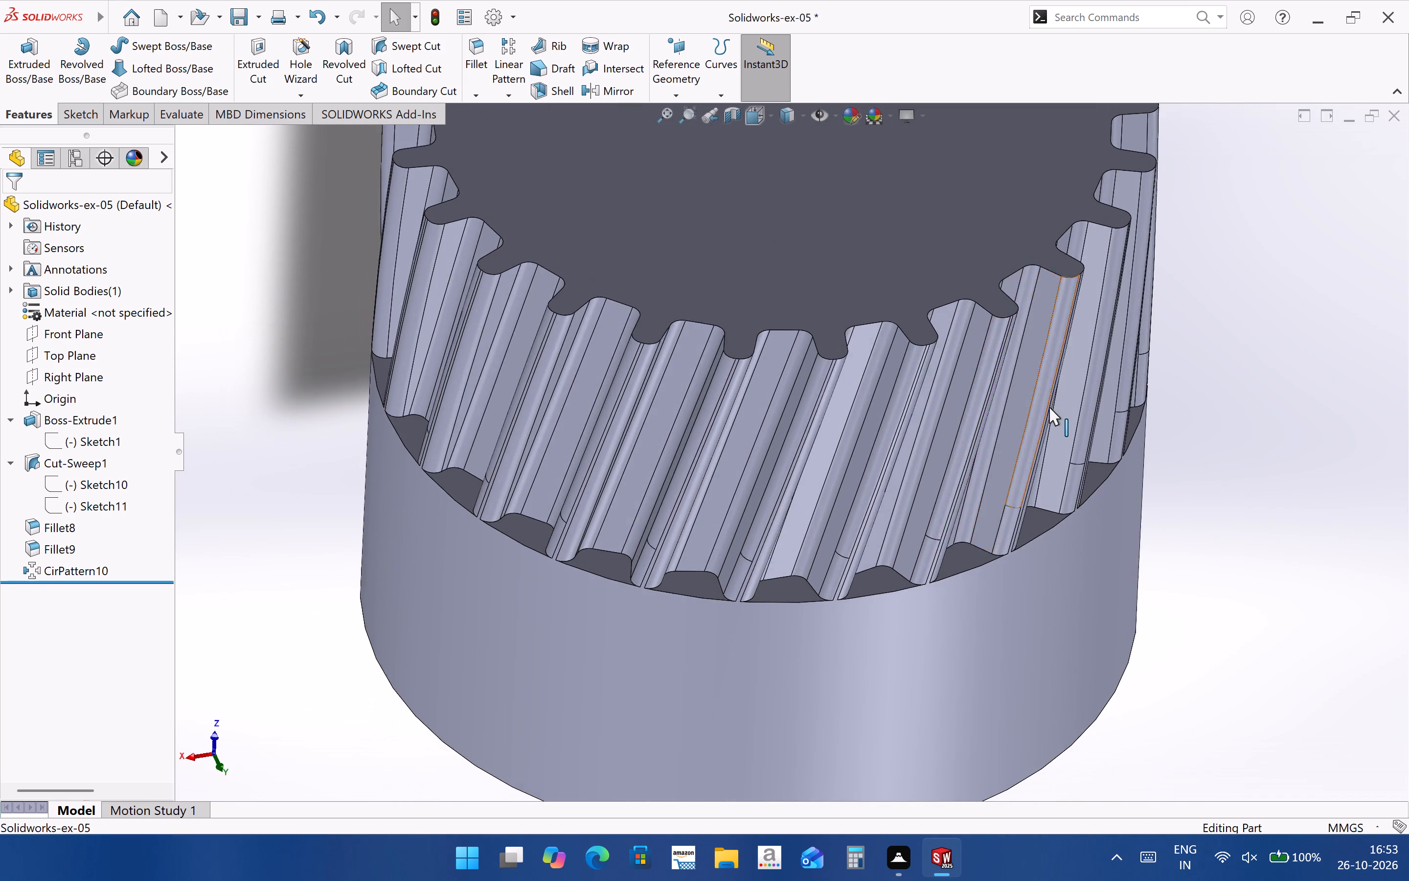
scroll(1049, 407, up, 3)
scroll(1041, 532, up, 2)
scroll(784, 358, down, 3)
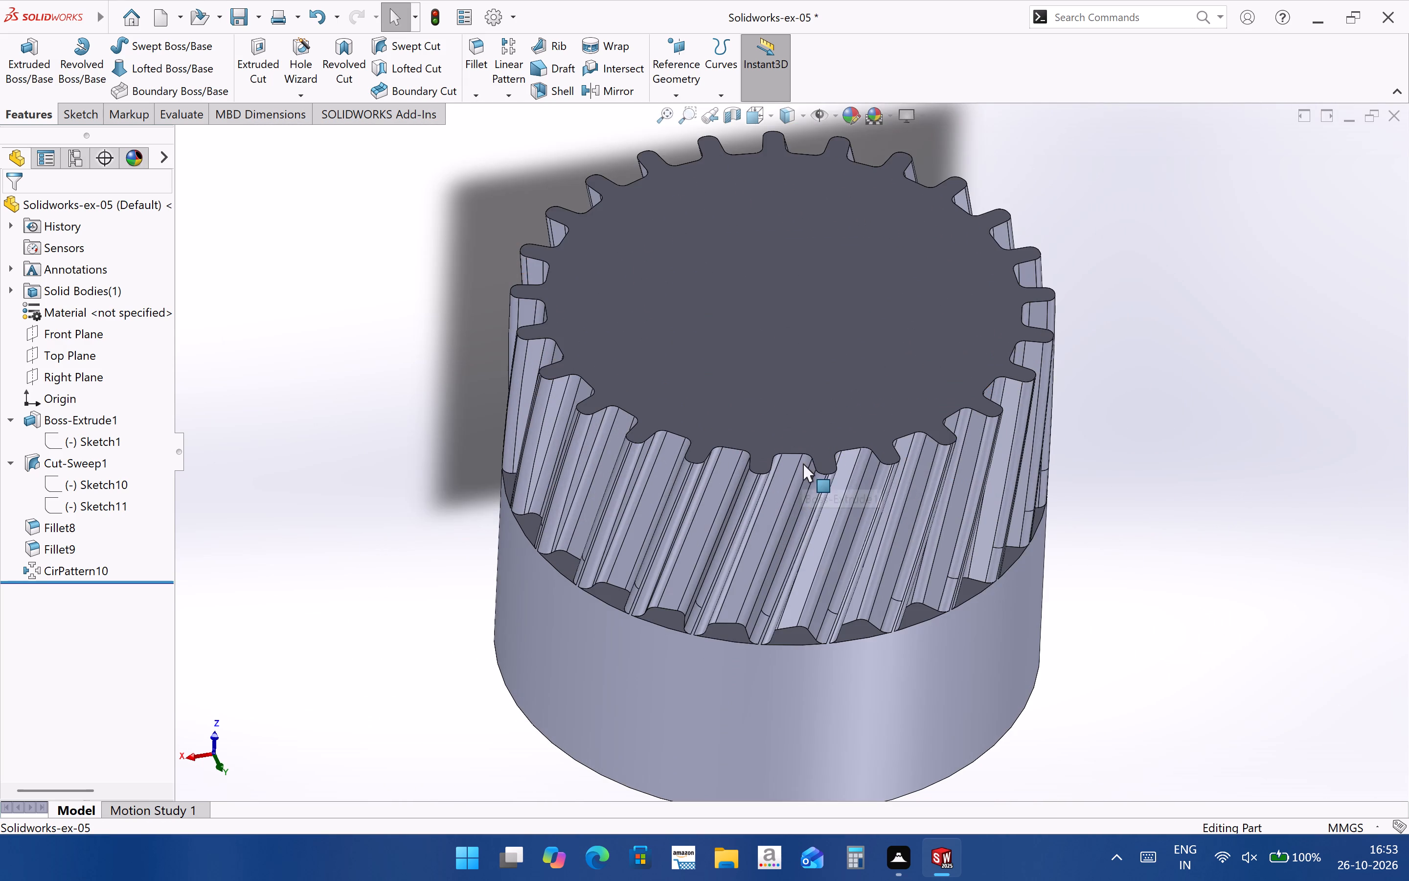
middle_drag(803, 465, 846, 795)
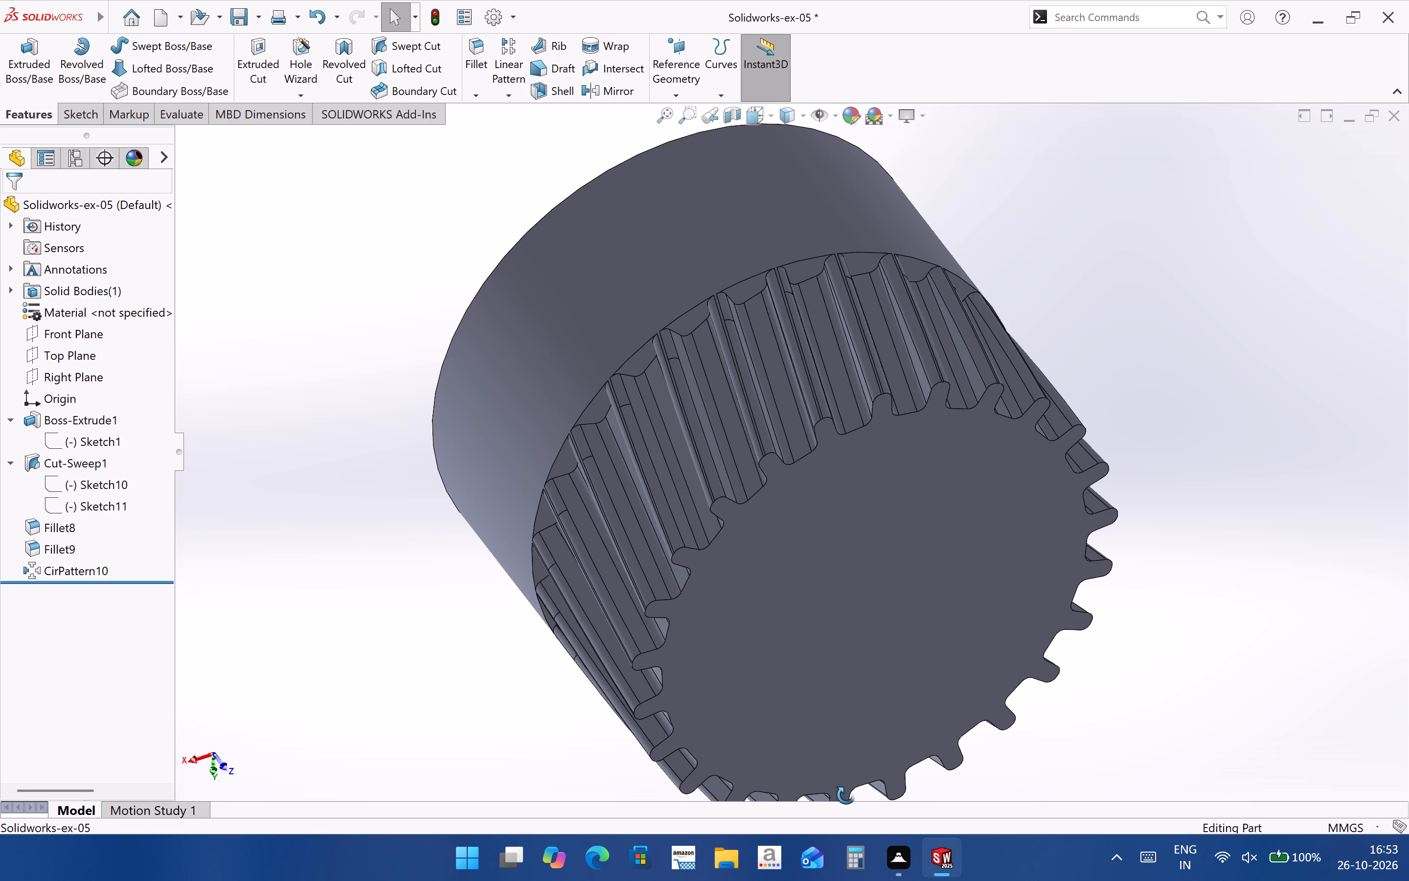
middle_drag(846, 795, 800, 461)
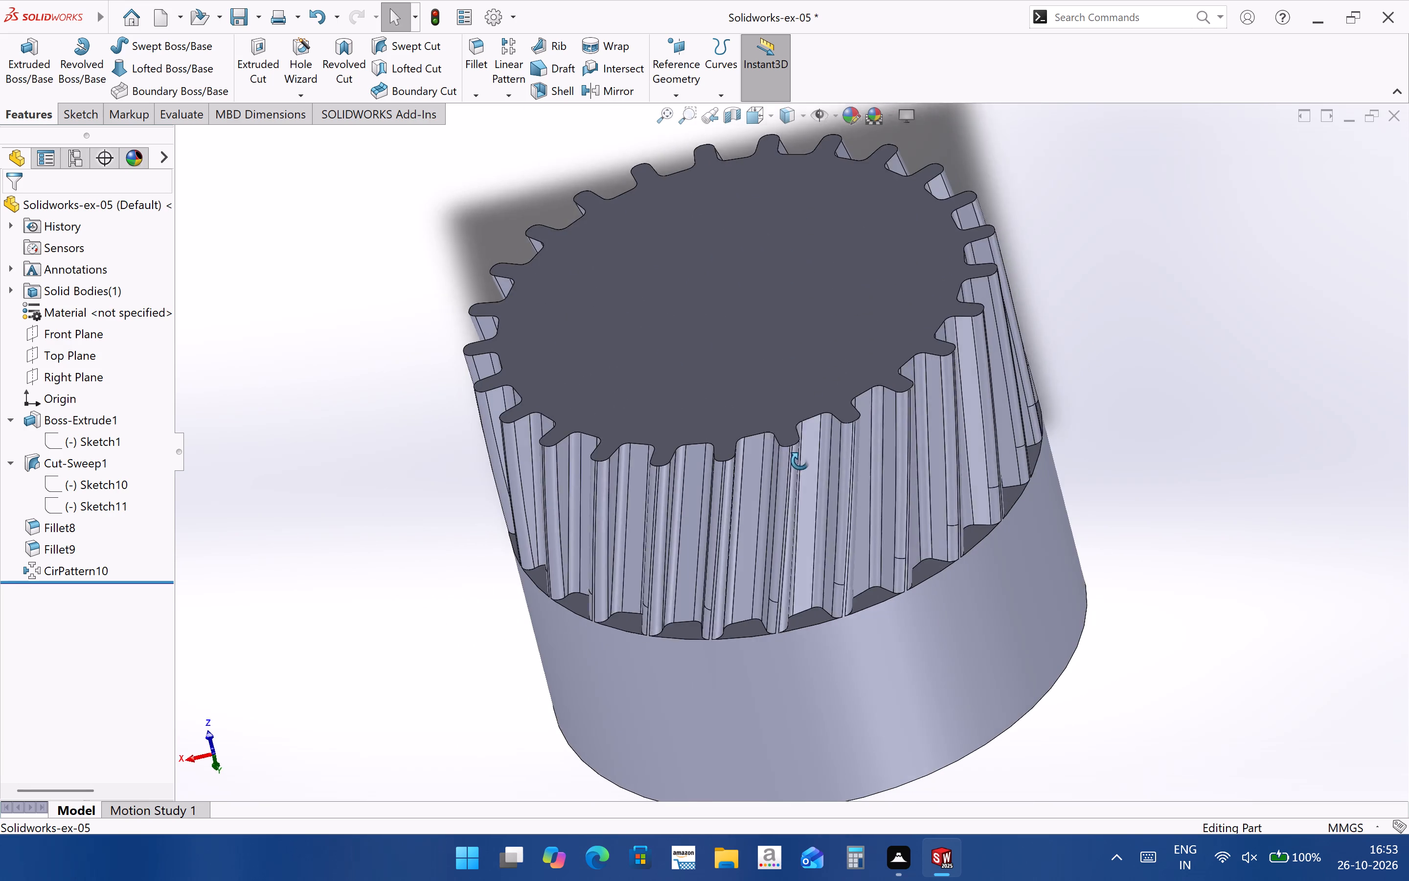
middle_drag(800, 461, 829, 457)
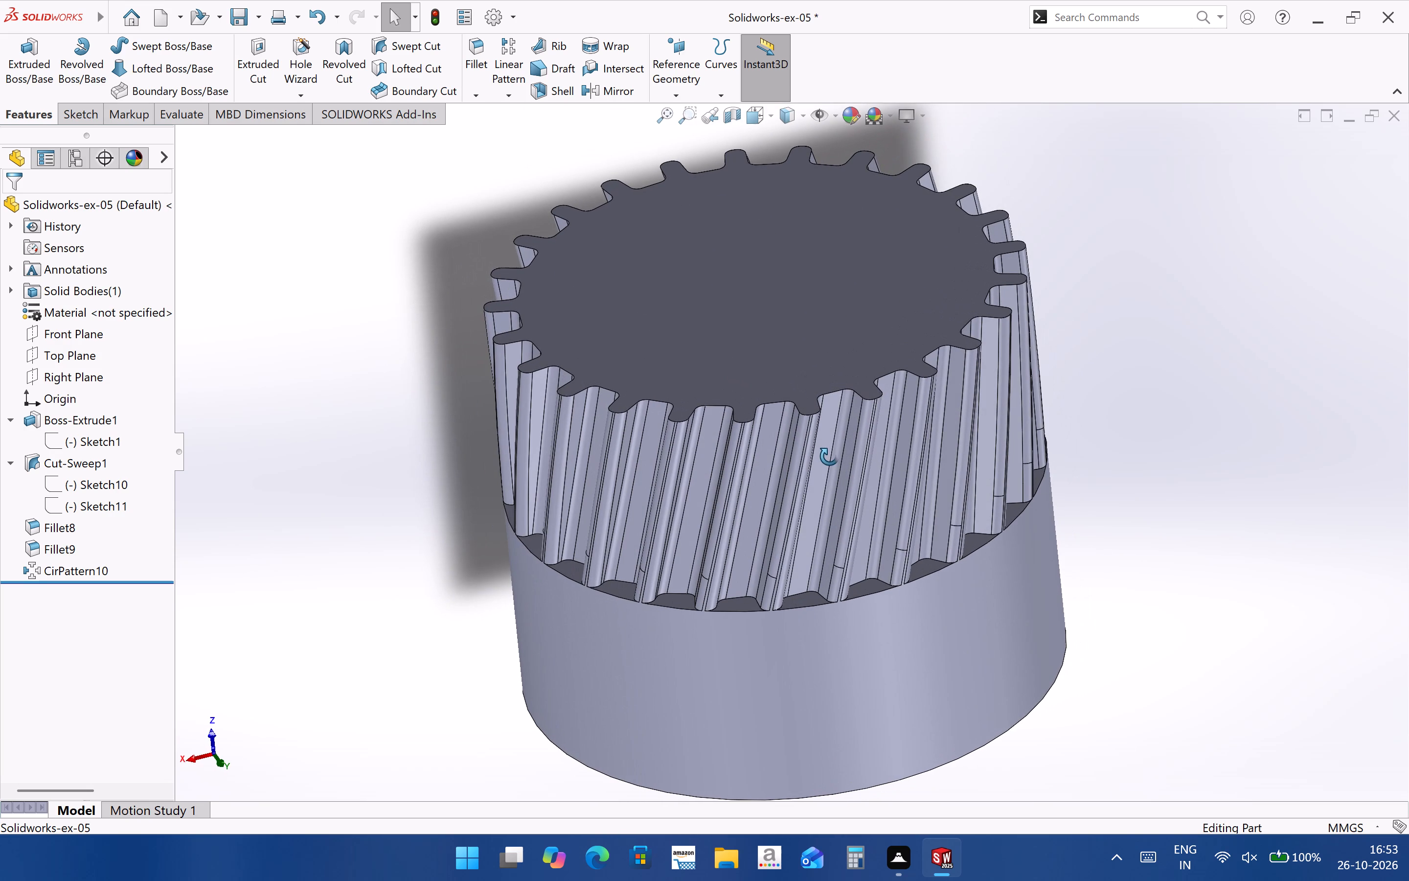
middle_drag(829, 457, 706, 518)
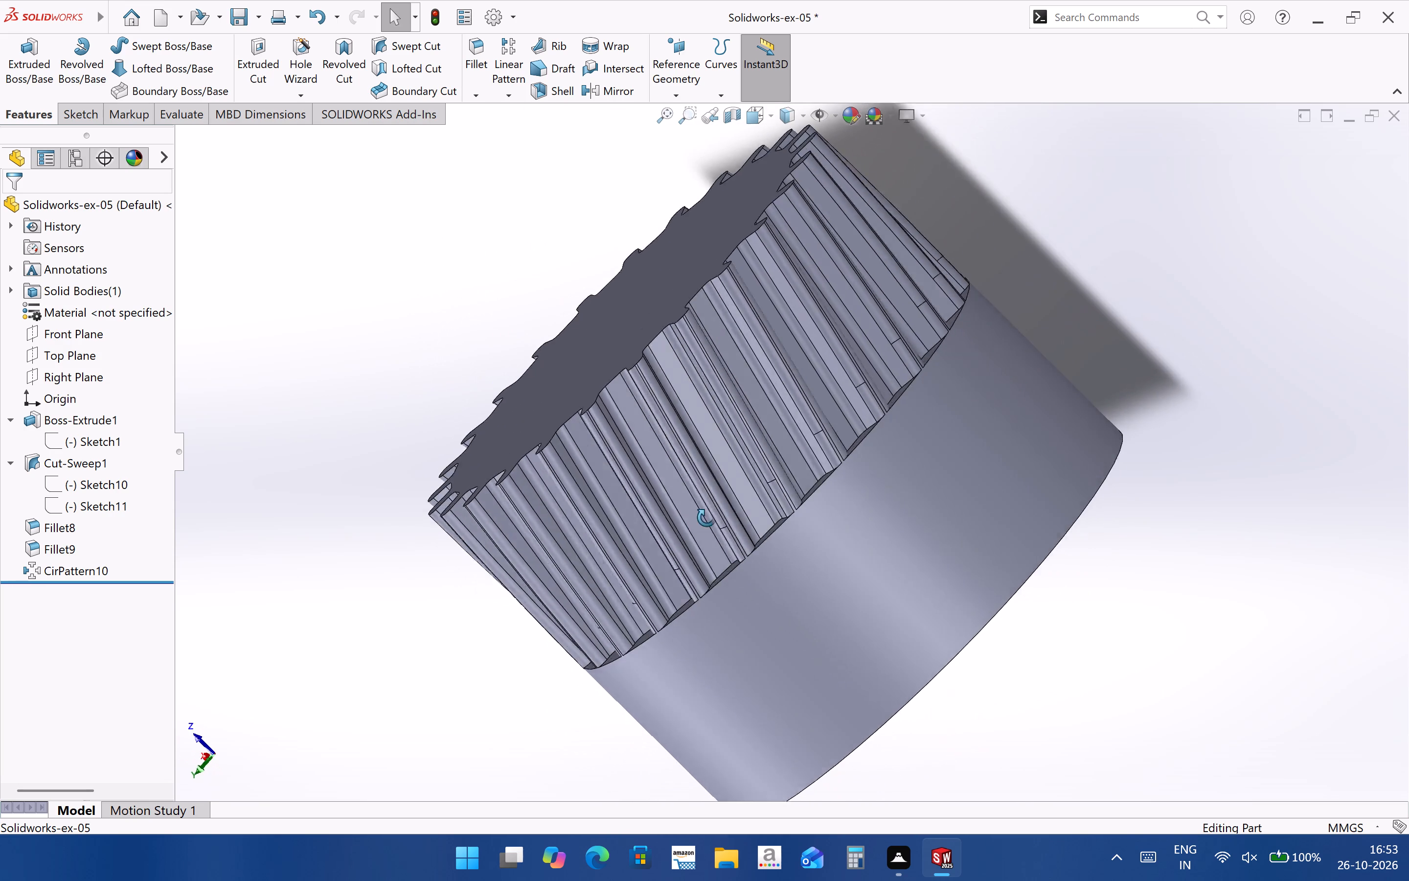
middle_drag(706, 518, 876, 492)
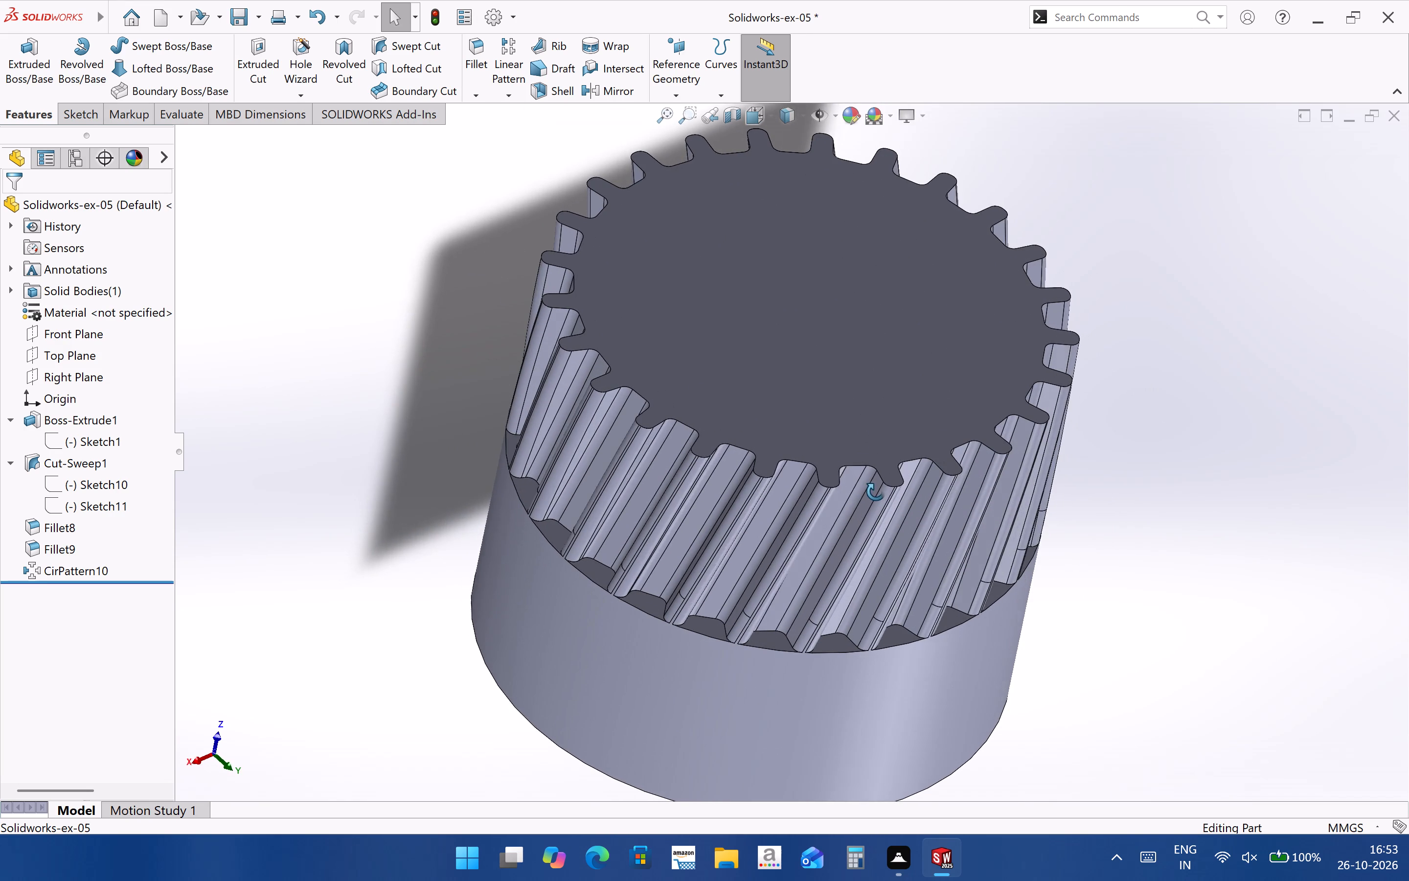
middle_drag(876, 492, 865, 405)
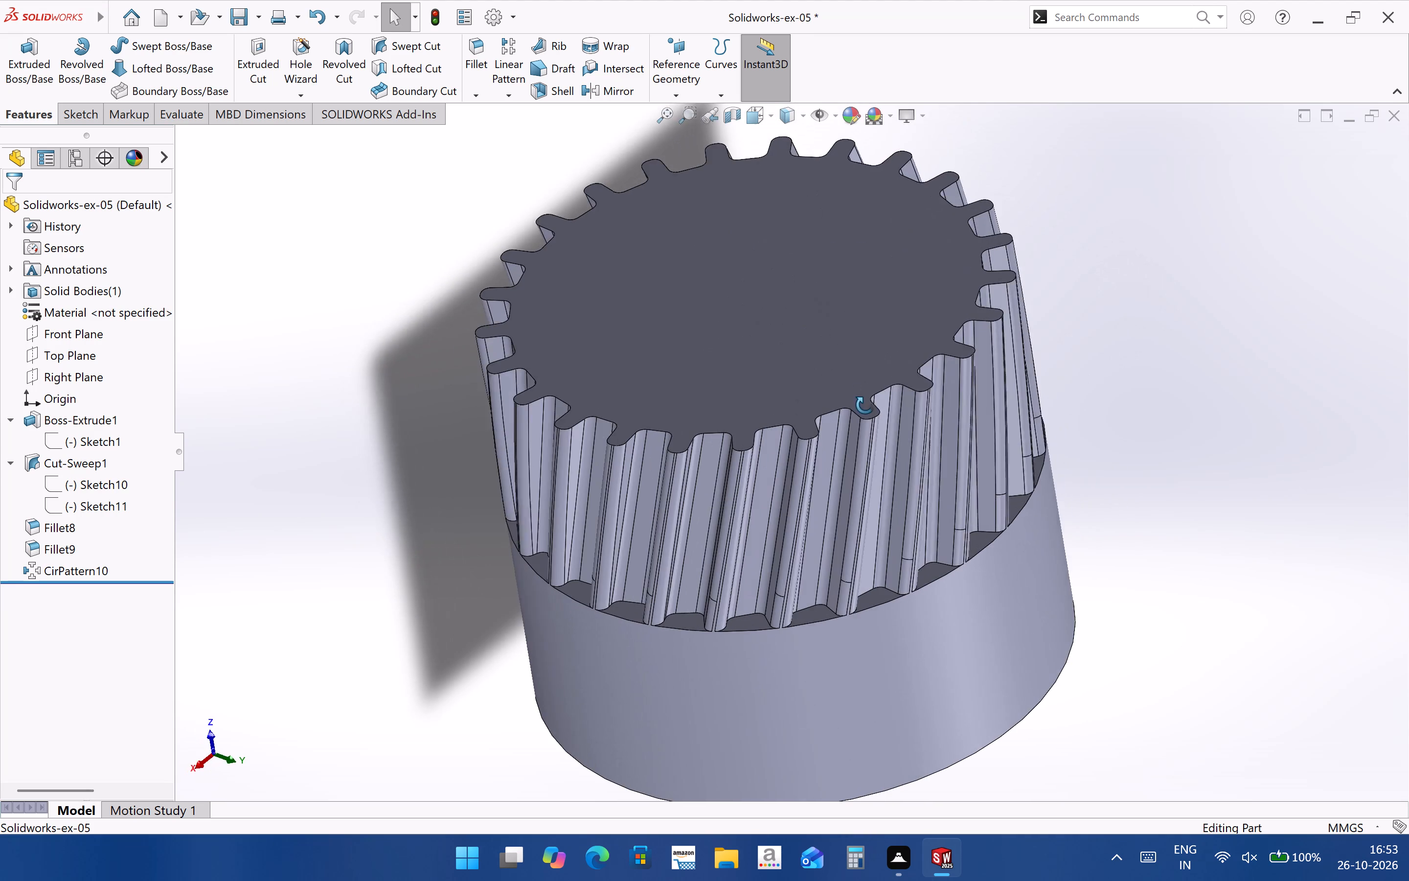
middle_drag(865, 405, 866, 405)
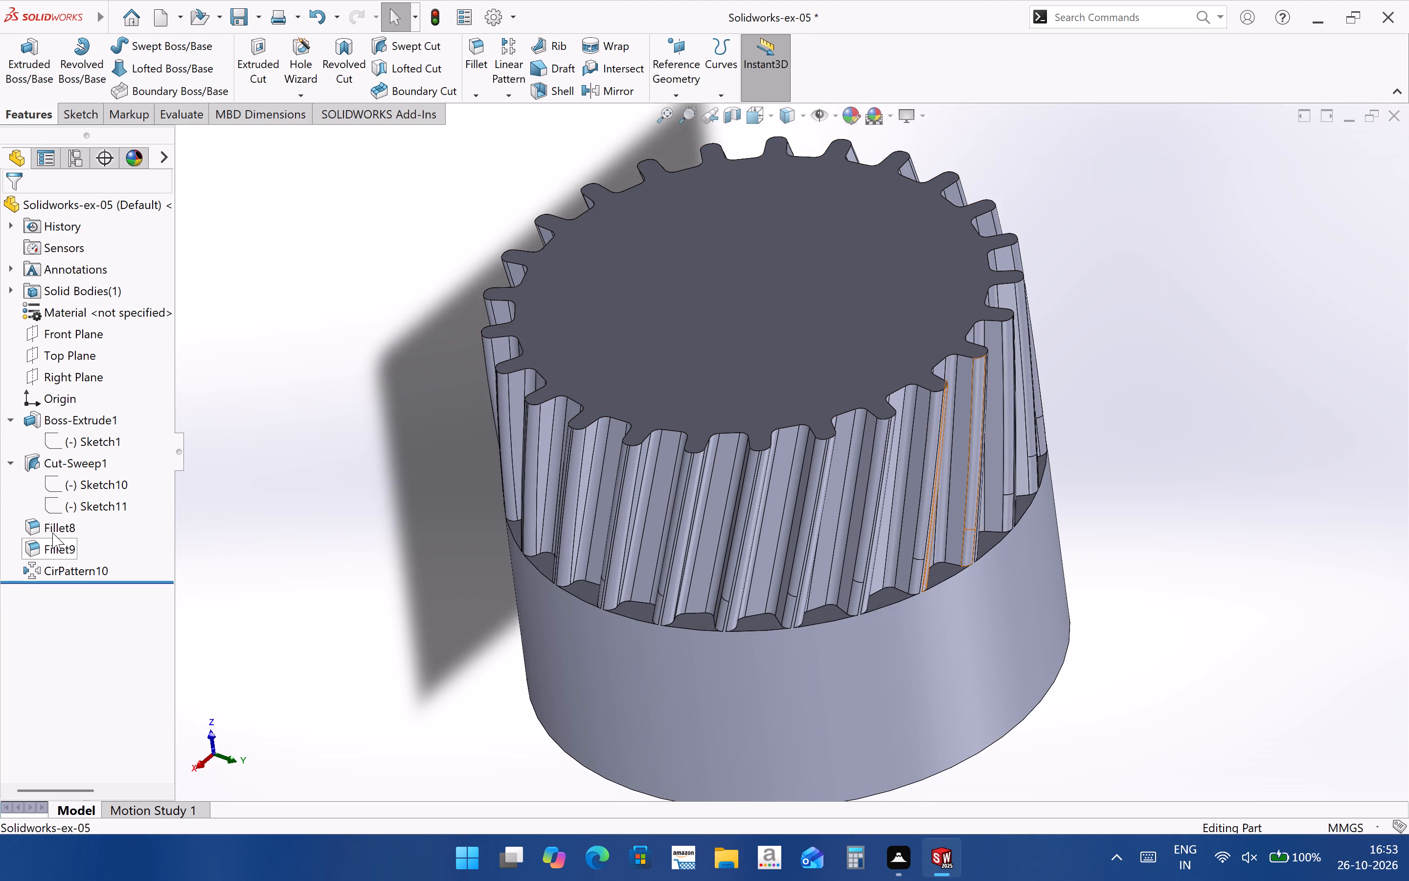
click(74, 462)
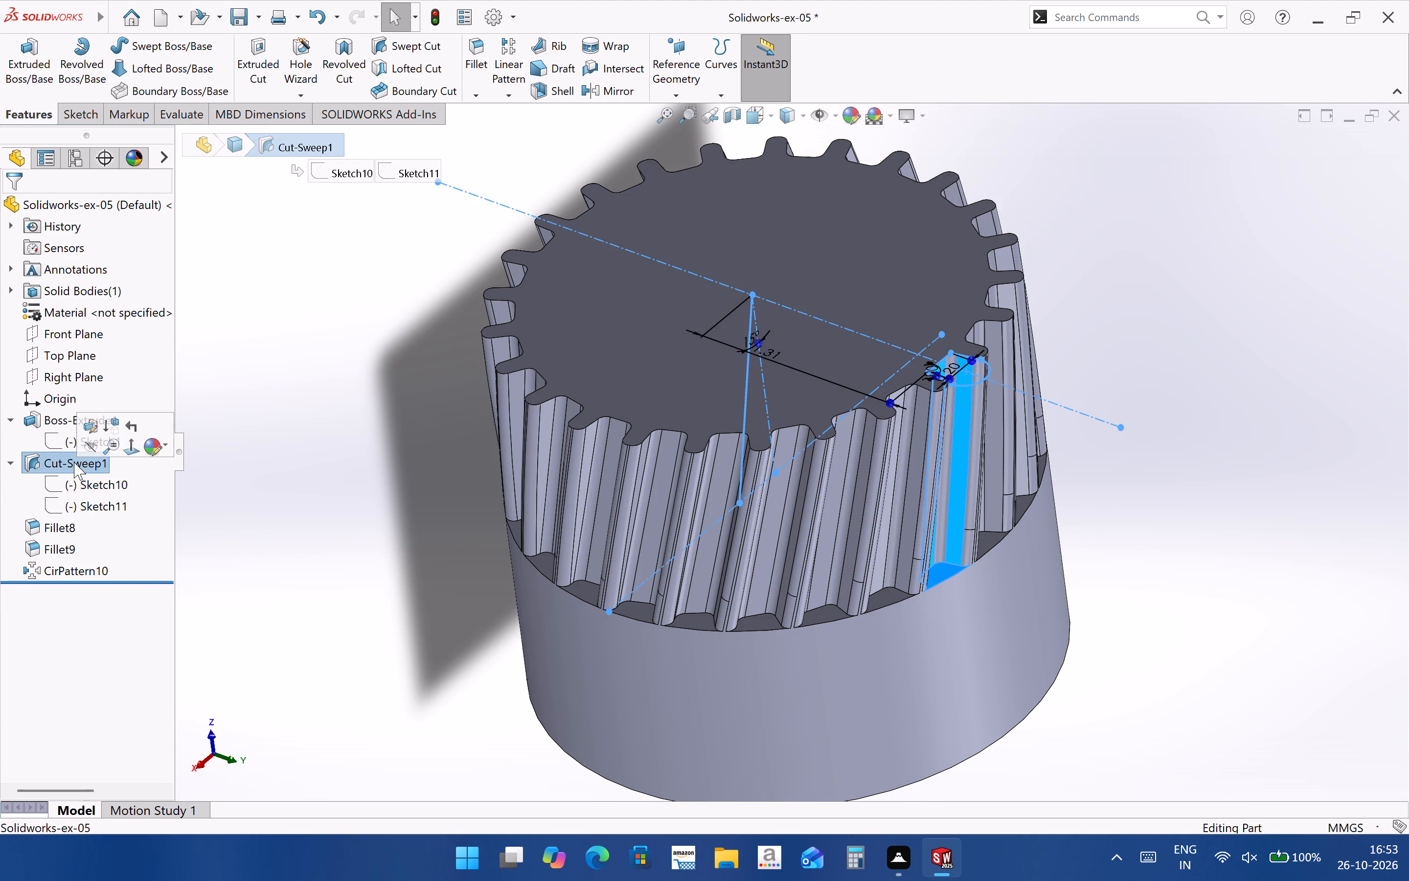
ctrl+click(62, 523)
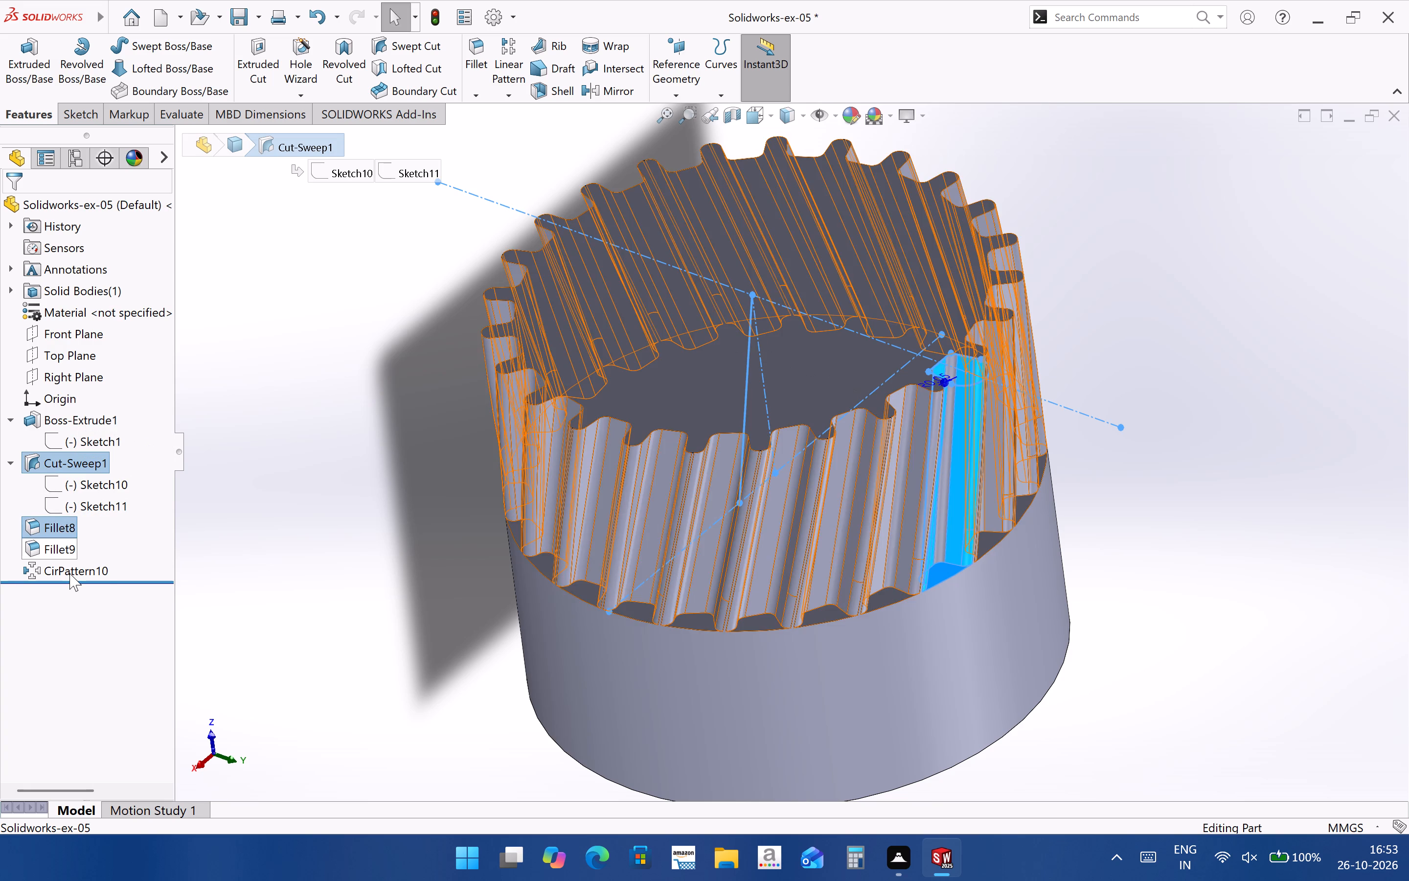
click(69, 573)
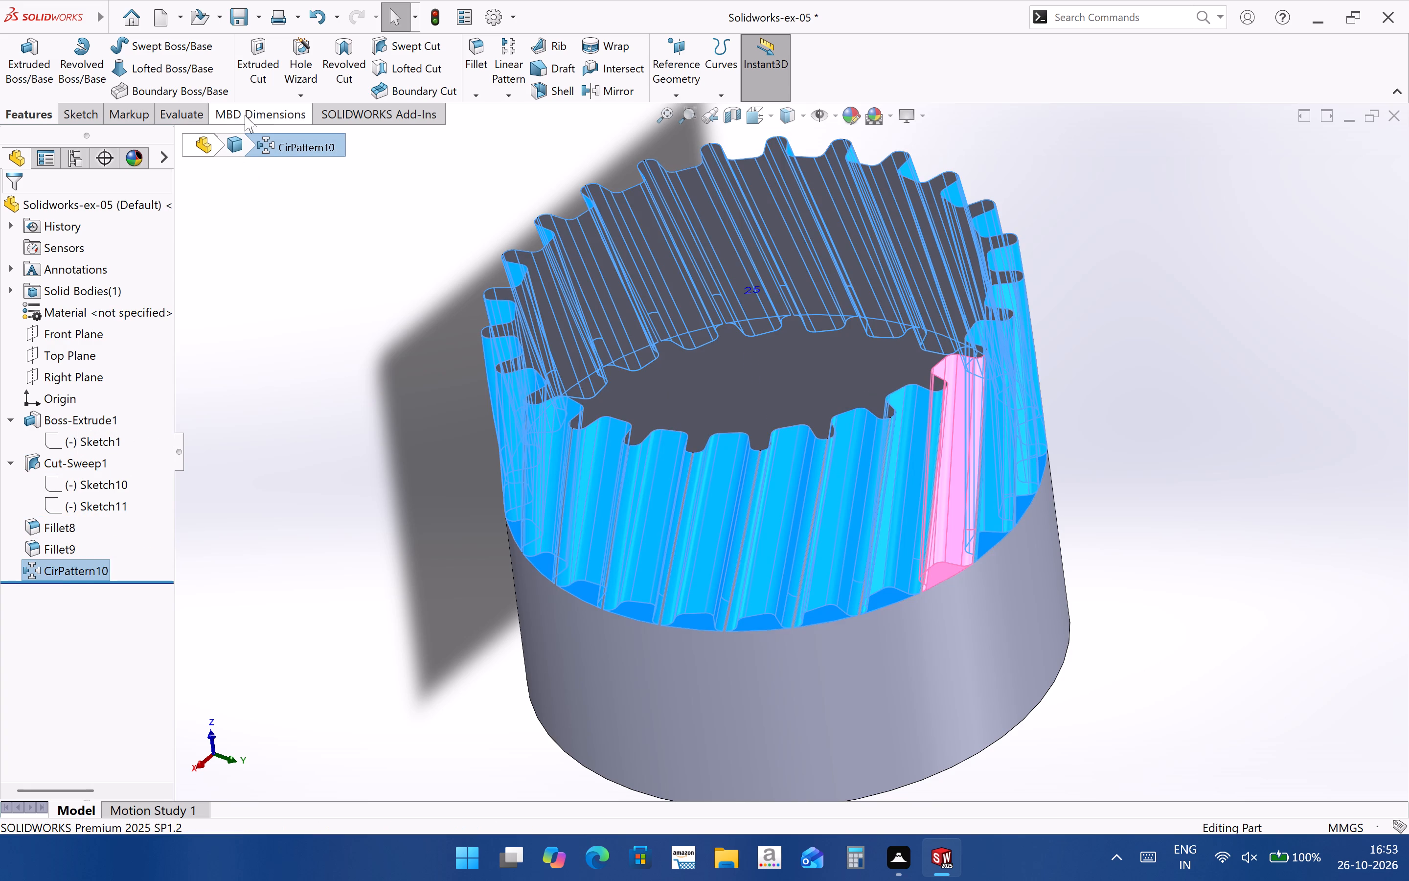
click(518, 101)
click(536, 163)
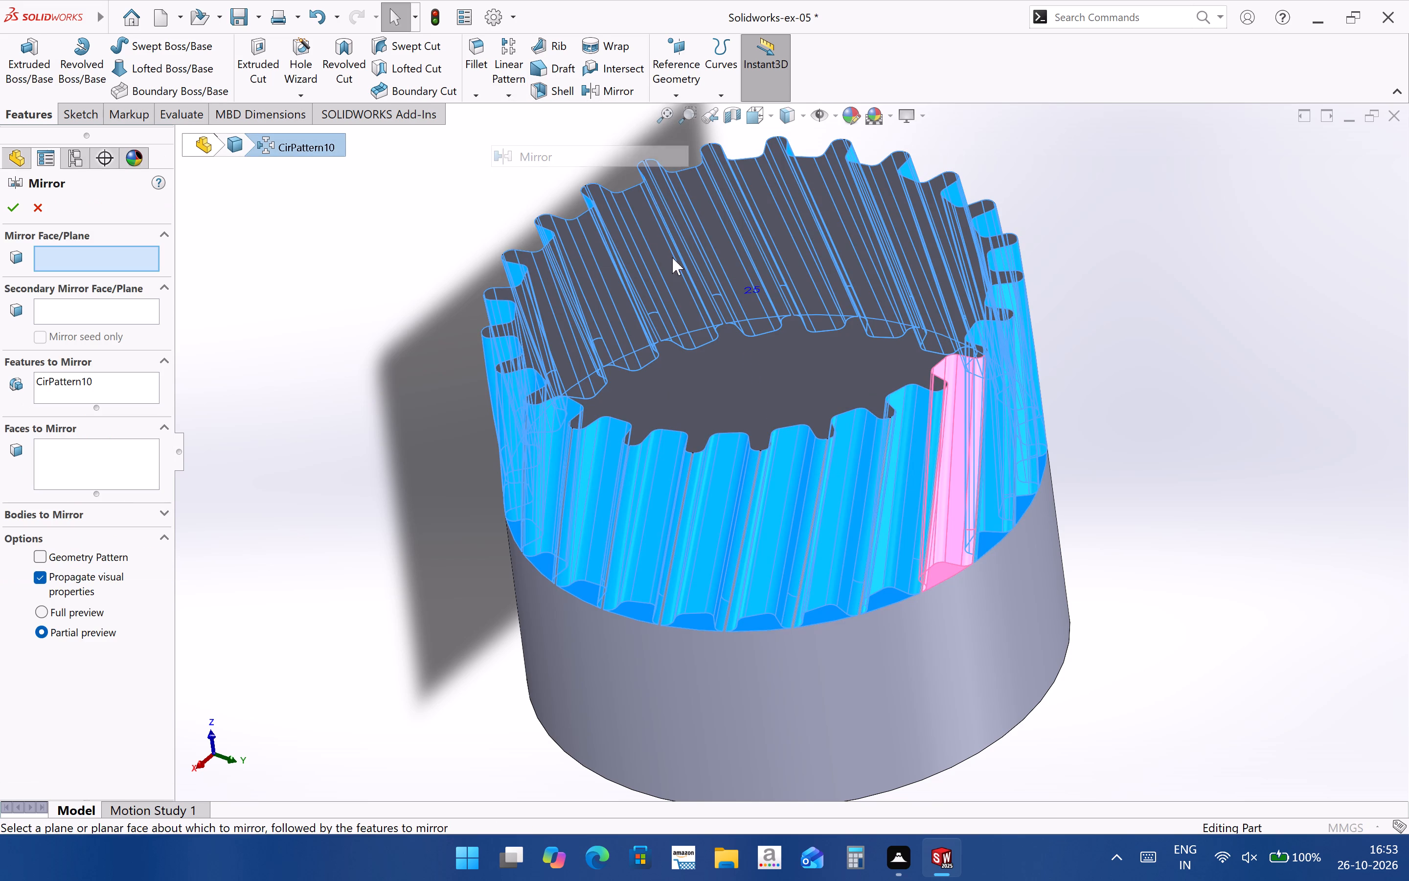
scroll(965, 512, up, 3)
Turn on the display of the reference planes and leave the open Mirror command without completing it.
click(805, 117)
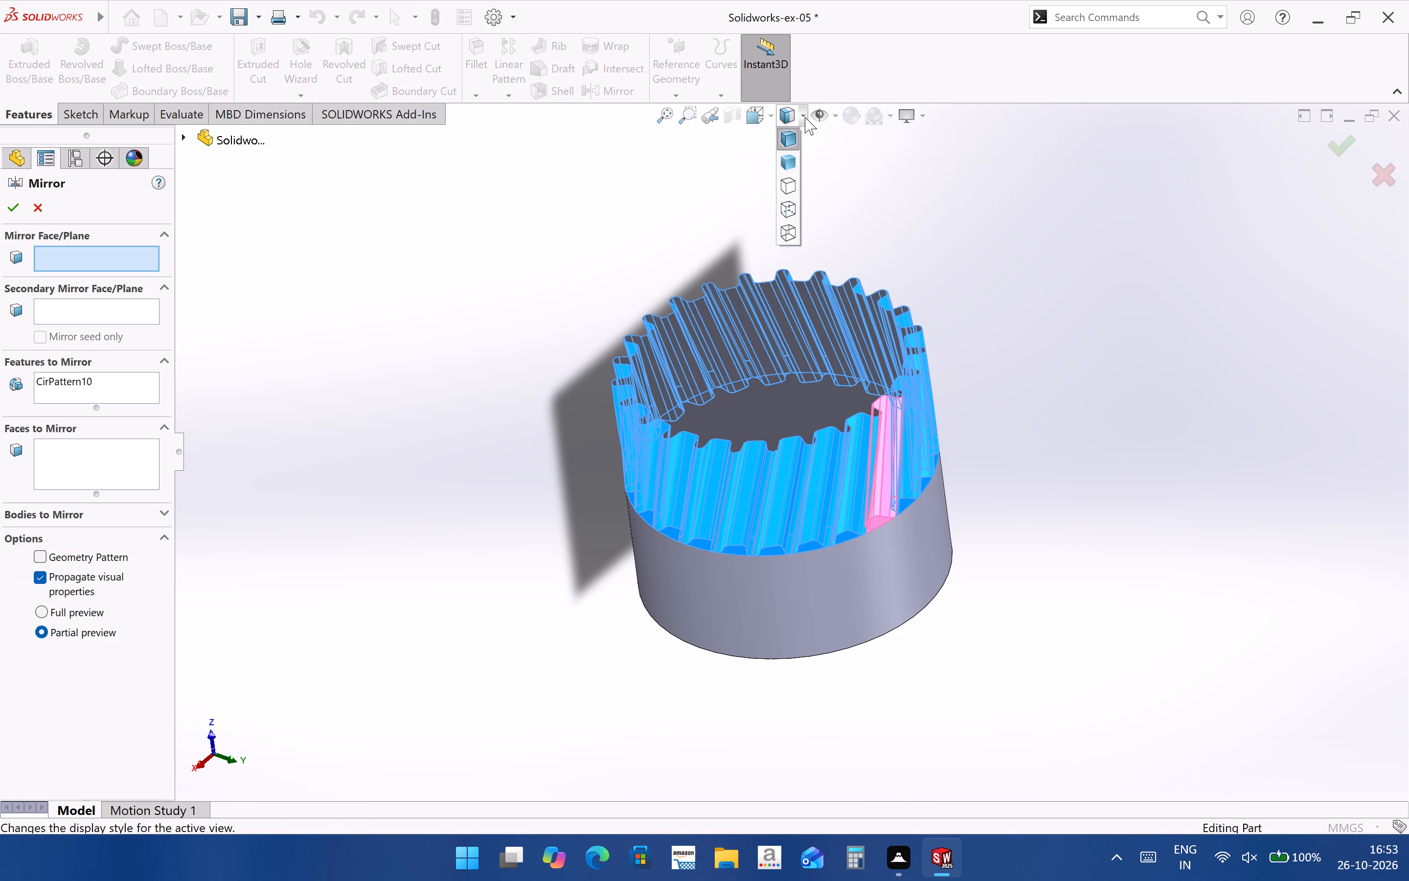
click(852, 146)
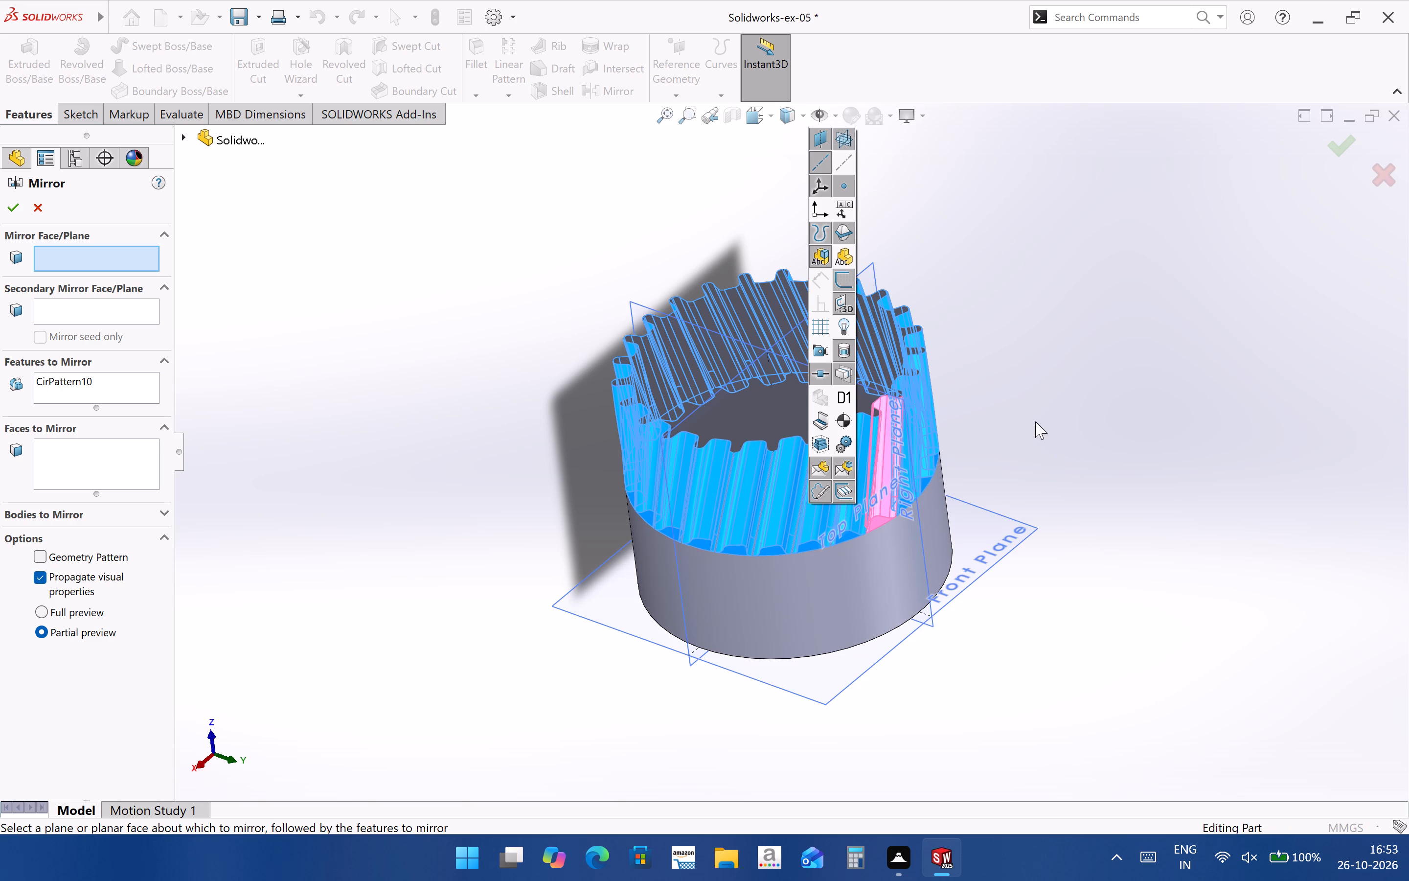
click(1078, 525)
middle_drag(769, 637, 751, 313)
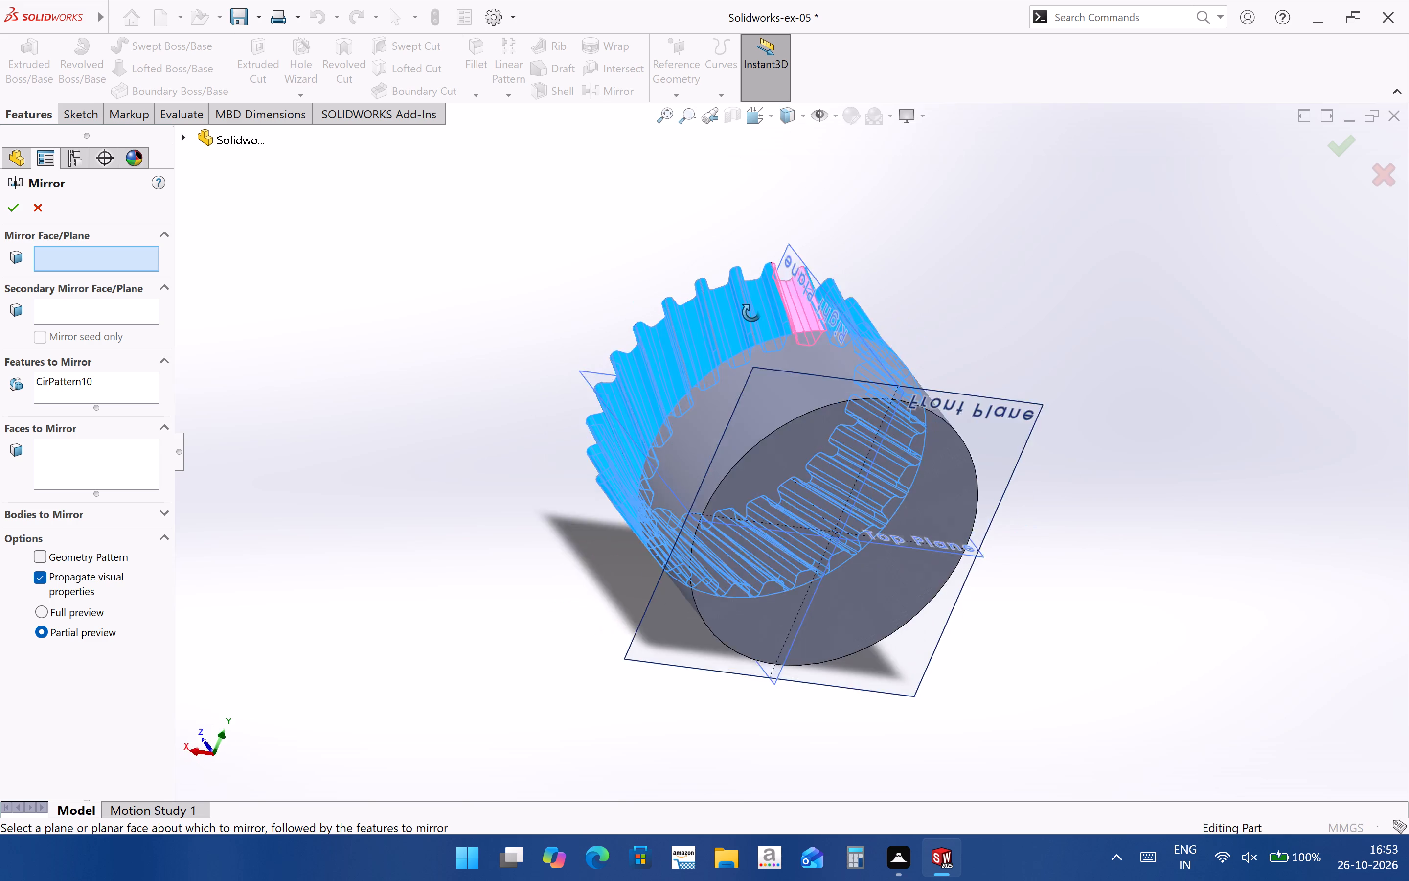
middle_drag(751, 313, 881, 432)
click(34, 204)
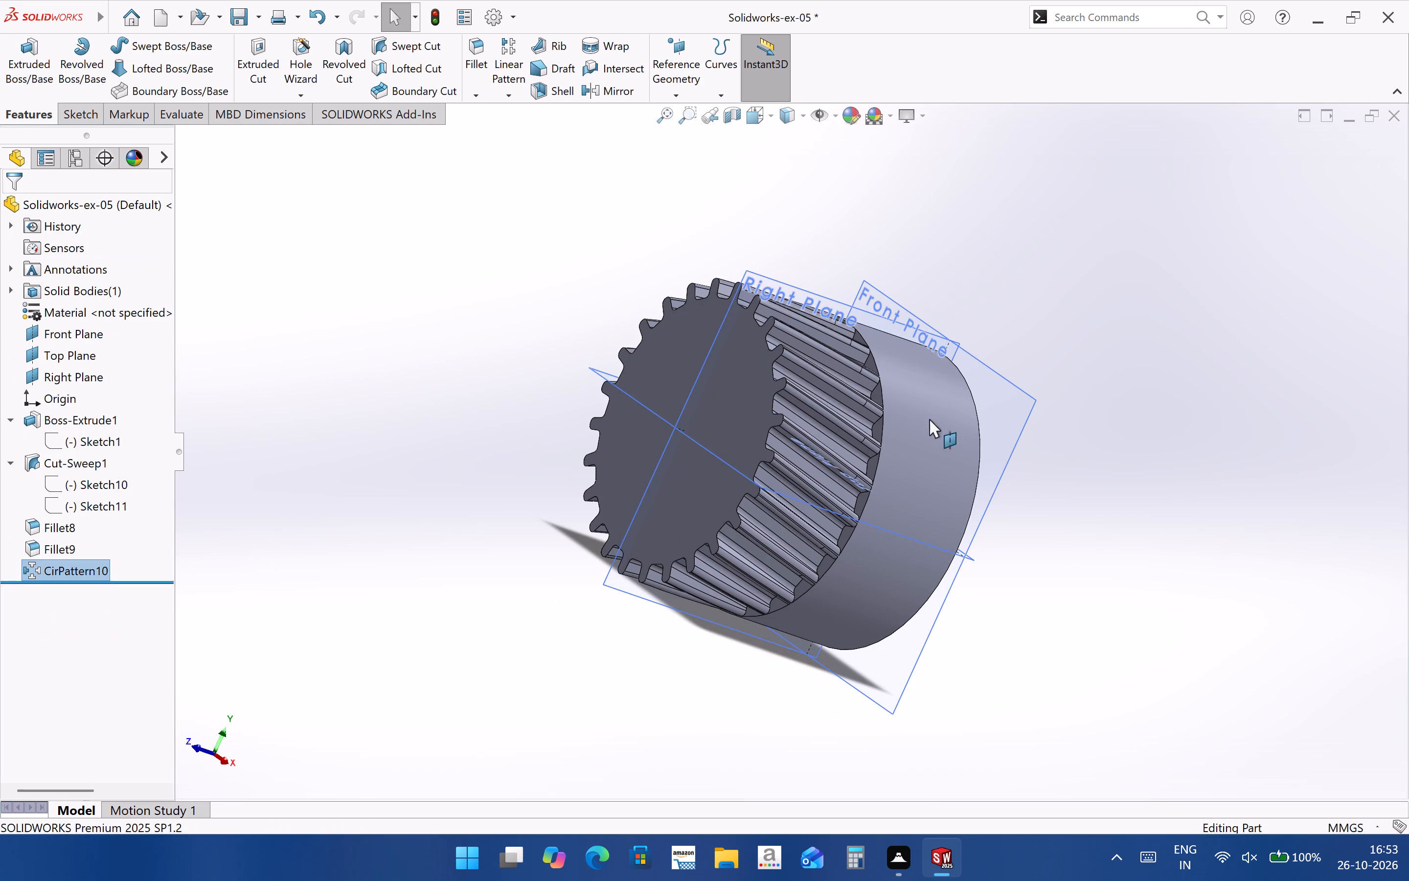
Create a mid plane between the cylinder's plain end face and its toothed end face.
middle_drag(1026, 444, 921, 469)
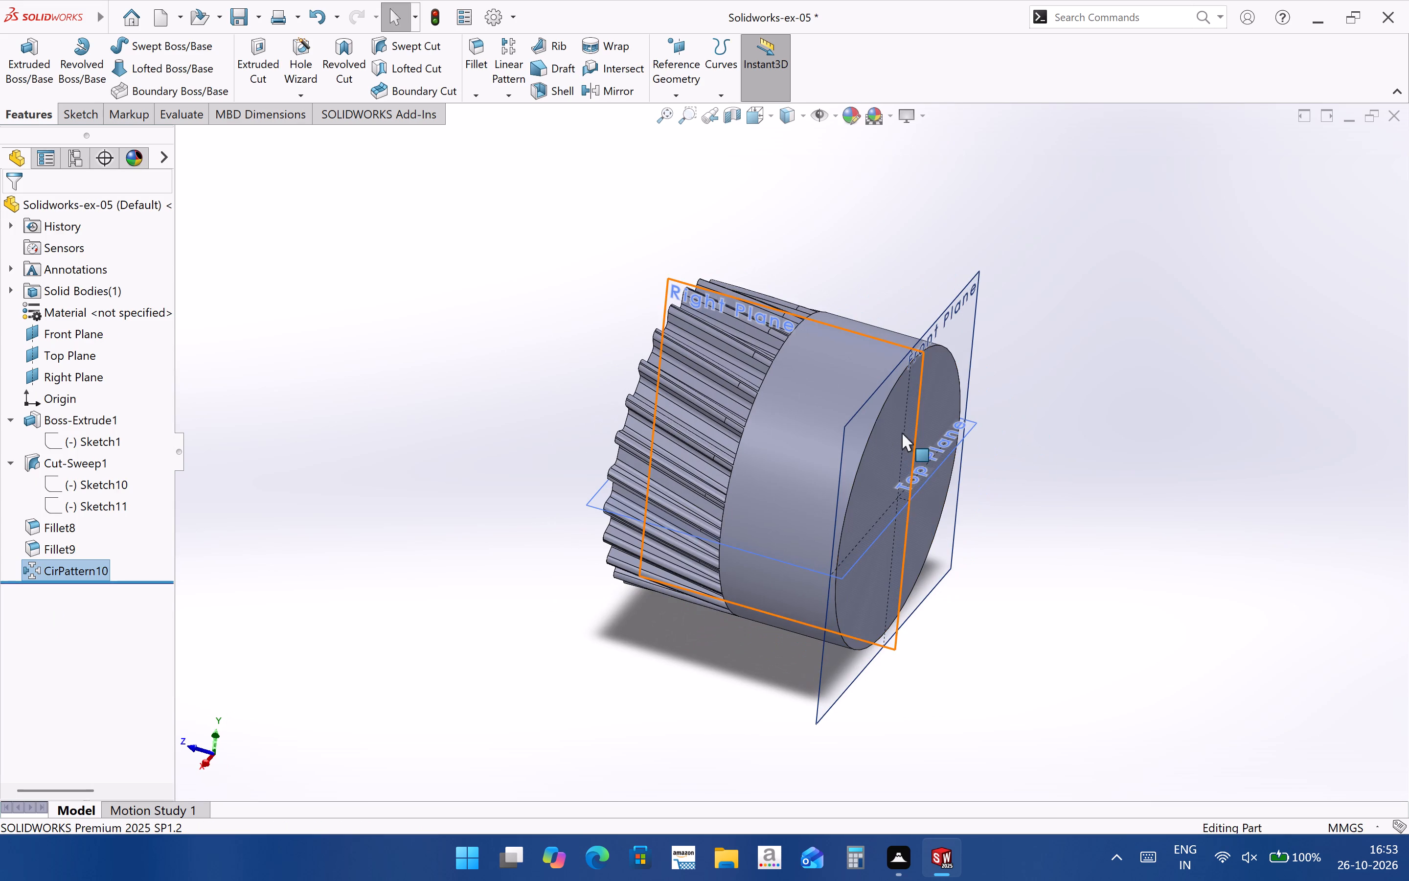
click(893, 457)
middle_drag(783, 454, 960, 577)
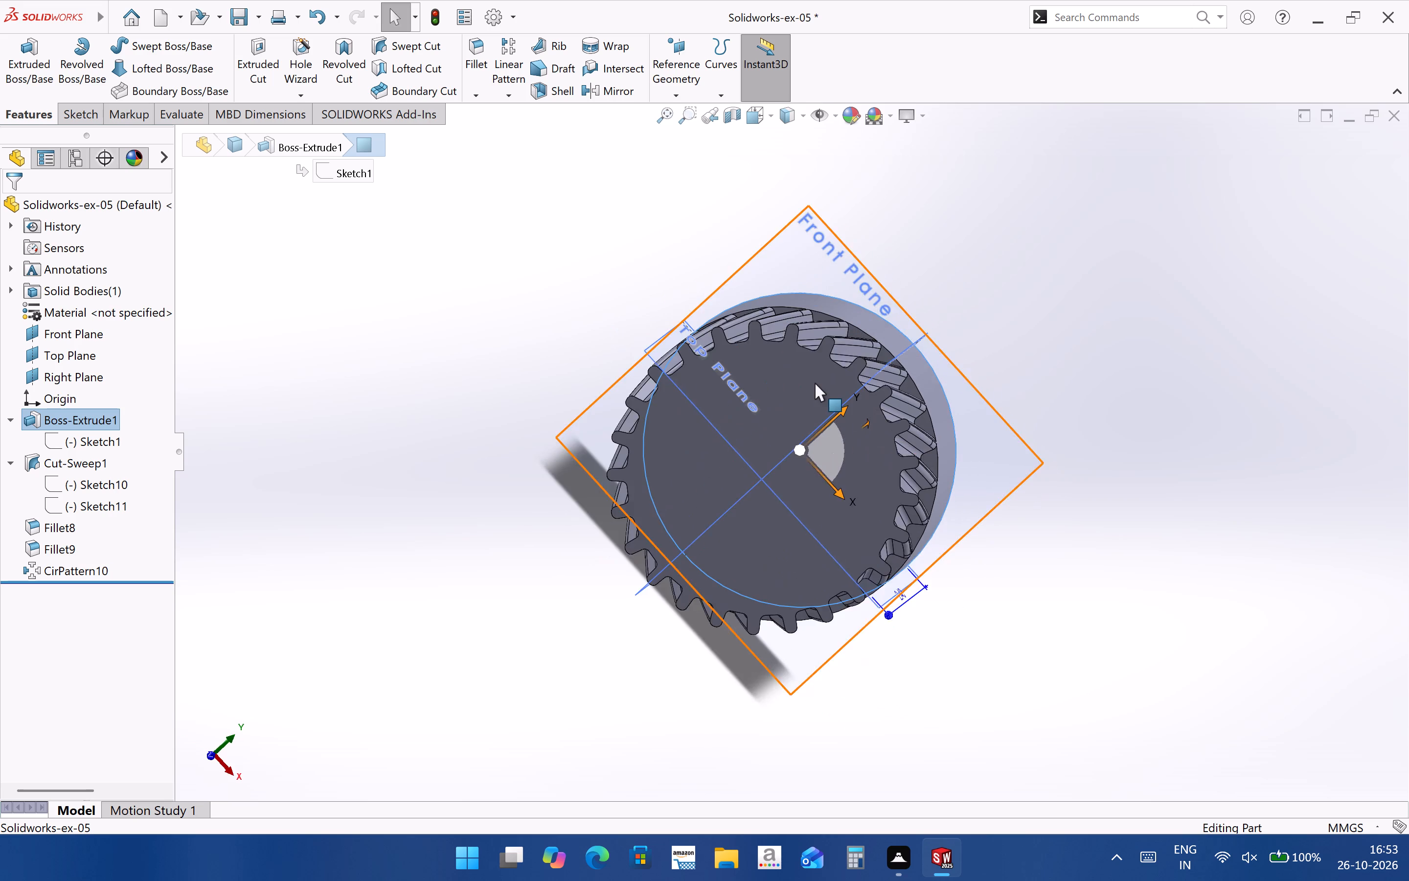
scroll(814, 382, down, 1)
ctrl+click(837, 560)
middle_drag(840, 558, 658, 487)
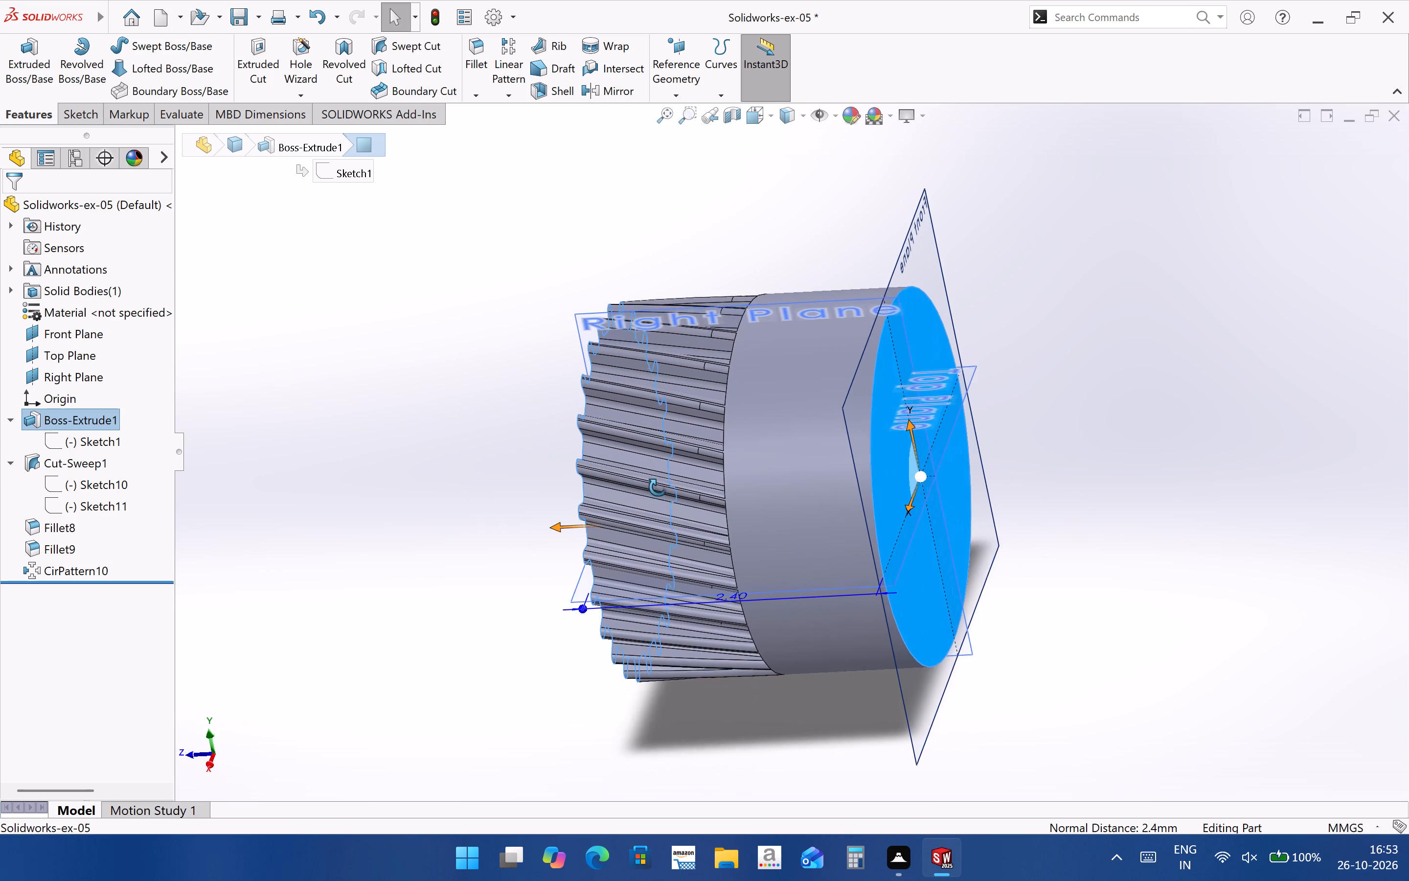
middle_drag(658, 487, 657, 487)
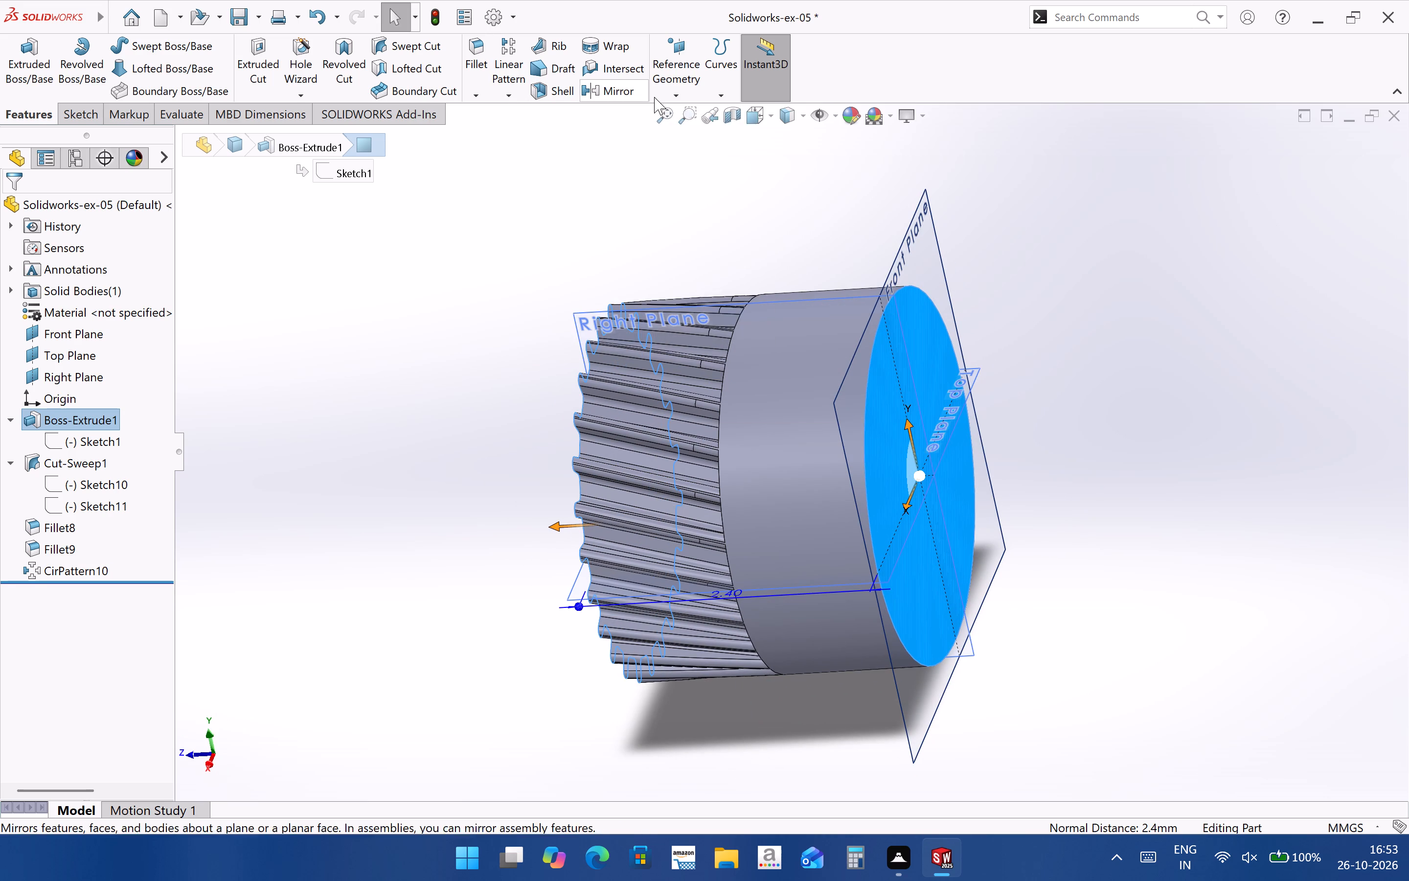
click(660, 97)
click(687, 117)
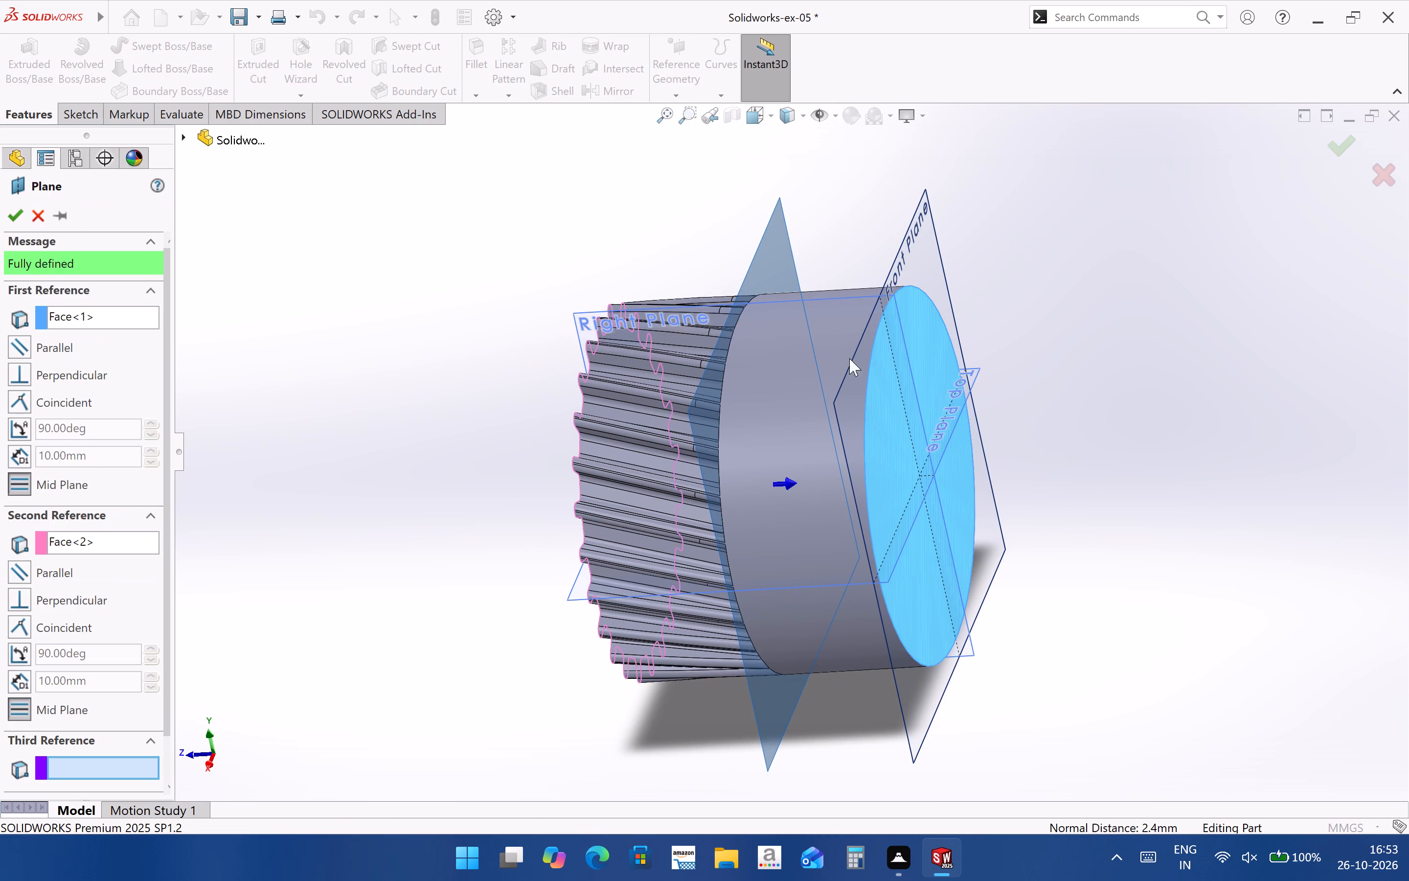
click(1329, 151)
click(1223, 426)
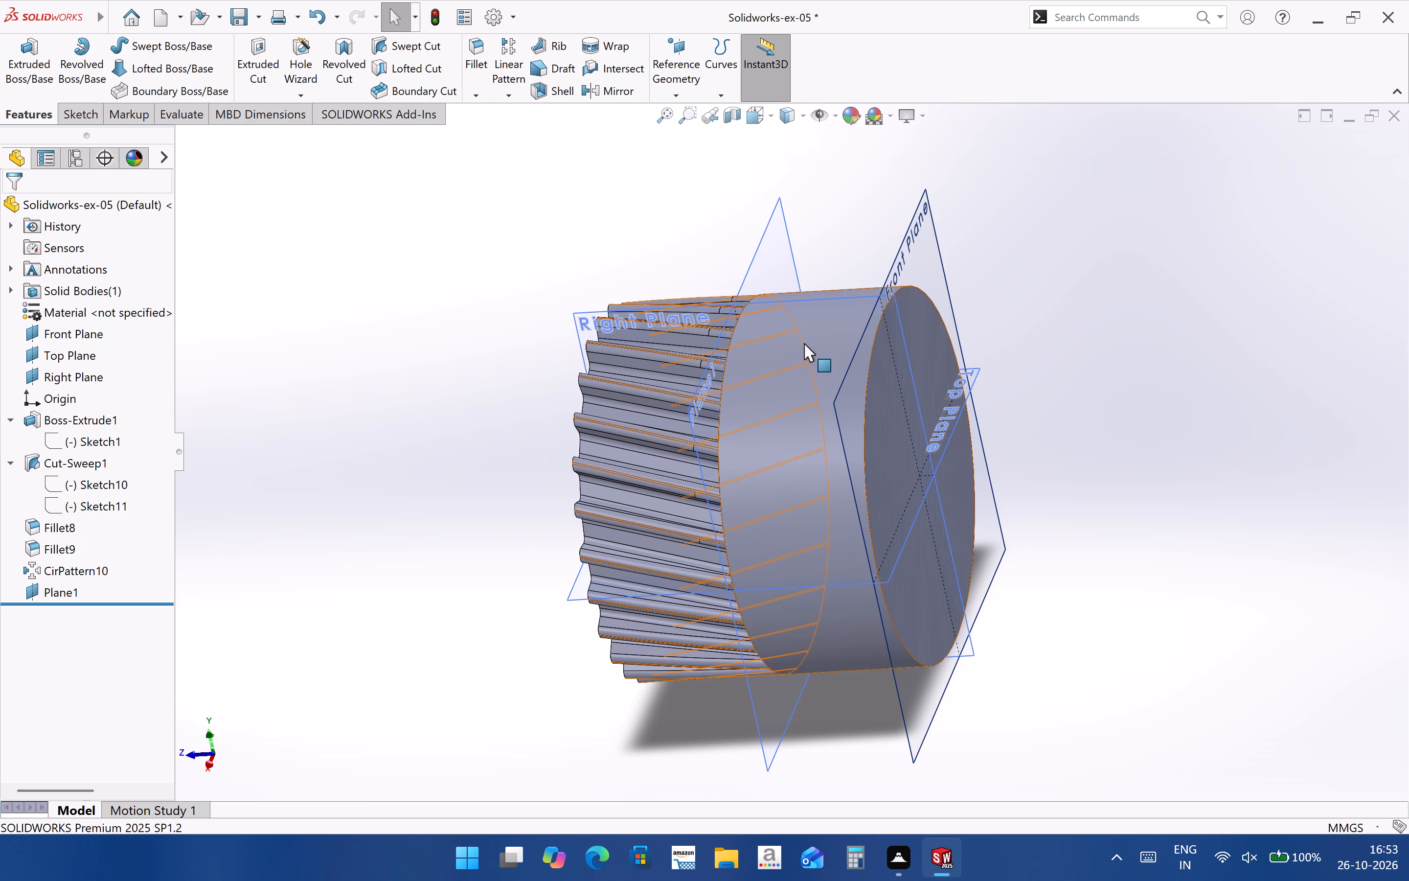
Mirror CirPattern10 about Plane1 onto the plain half of the cylinder.
middle_drag(804, 343, 829, 346)
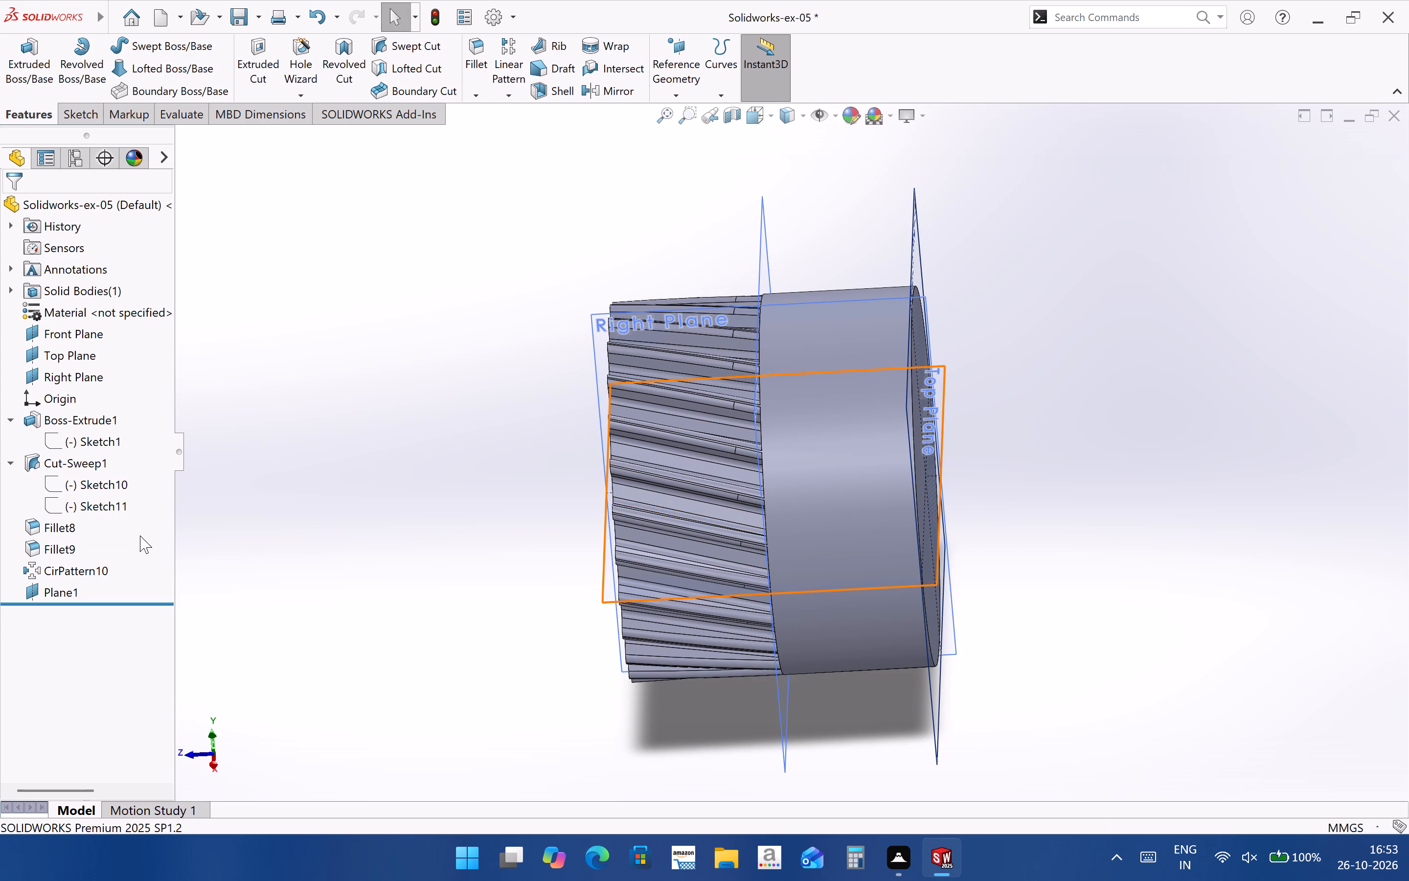
click(55, 575)
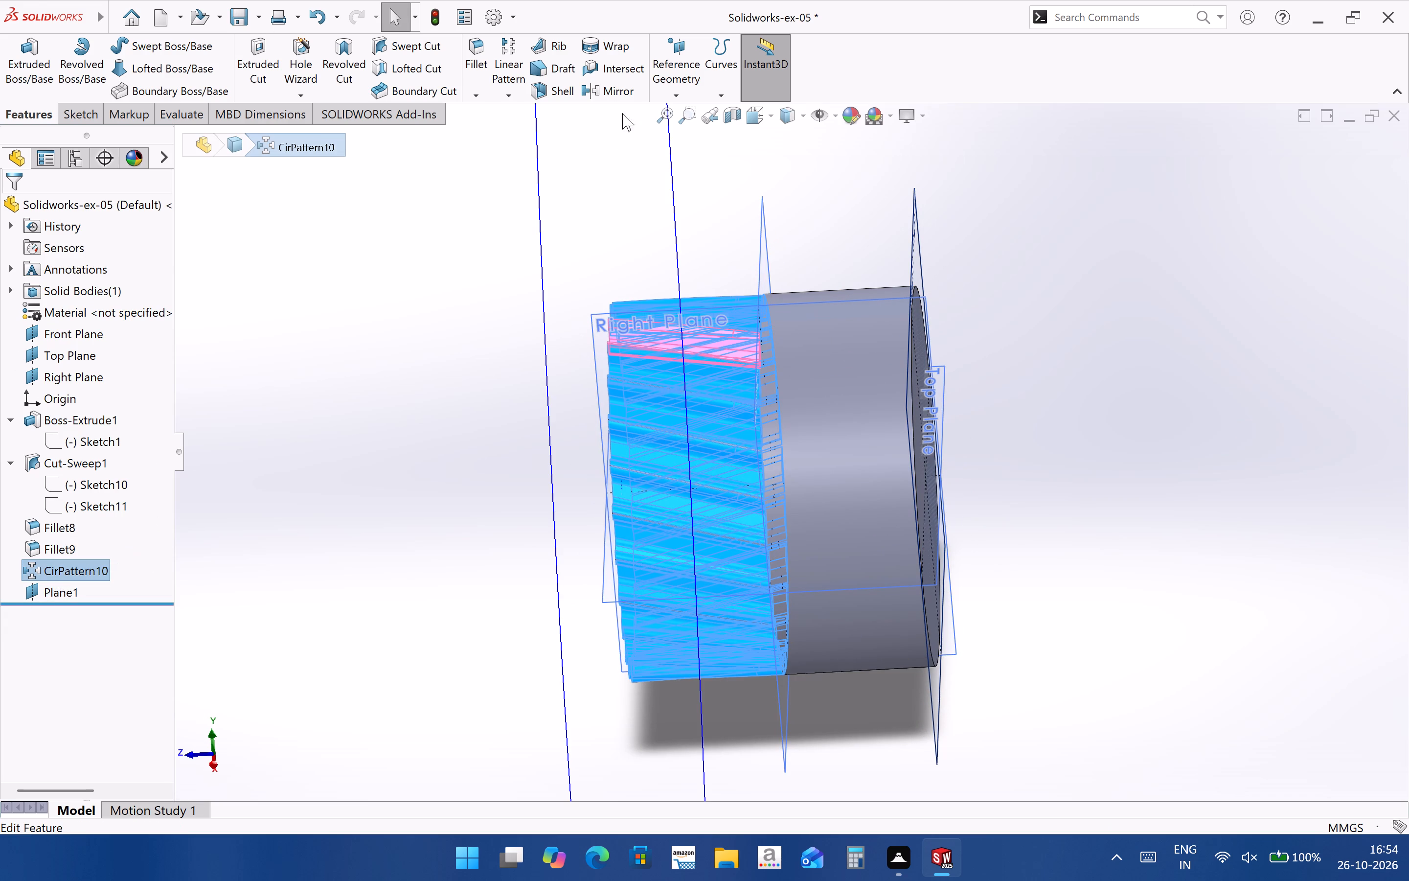
click(689, 94)
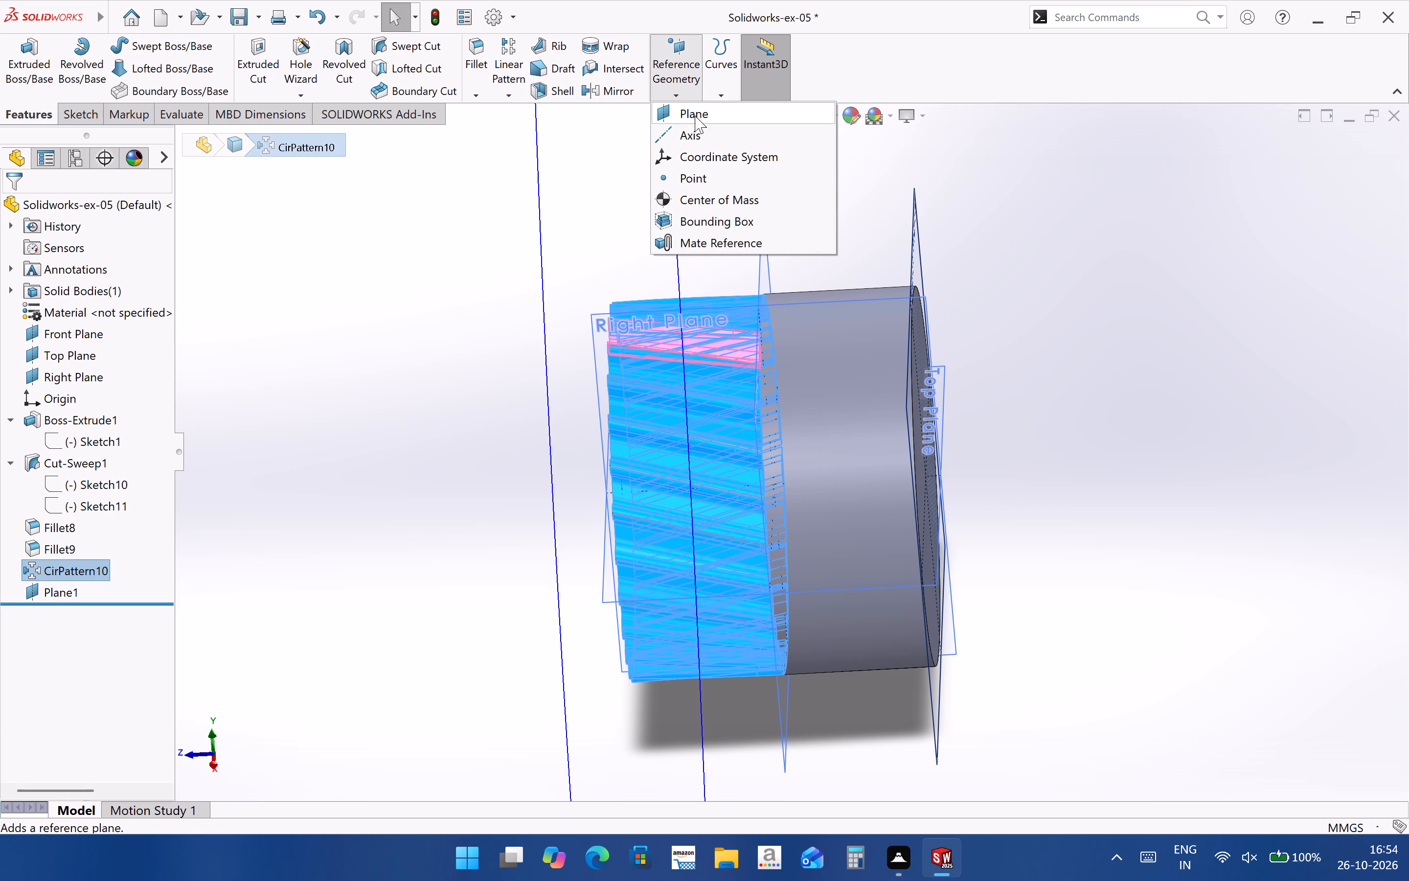
click(1089, 279)
click(92, 566)
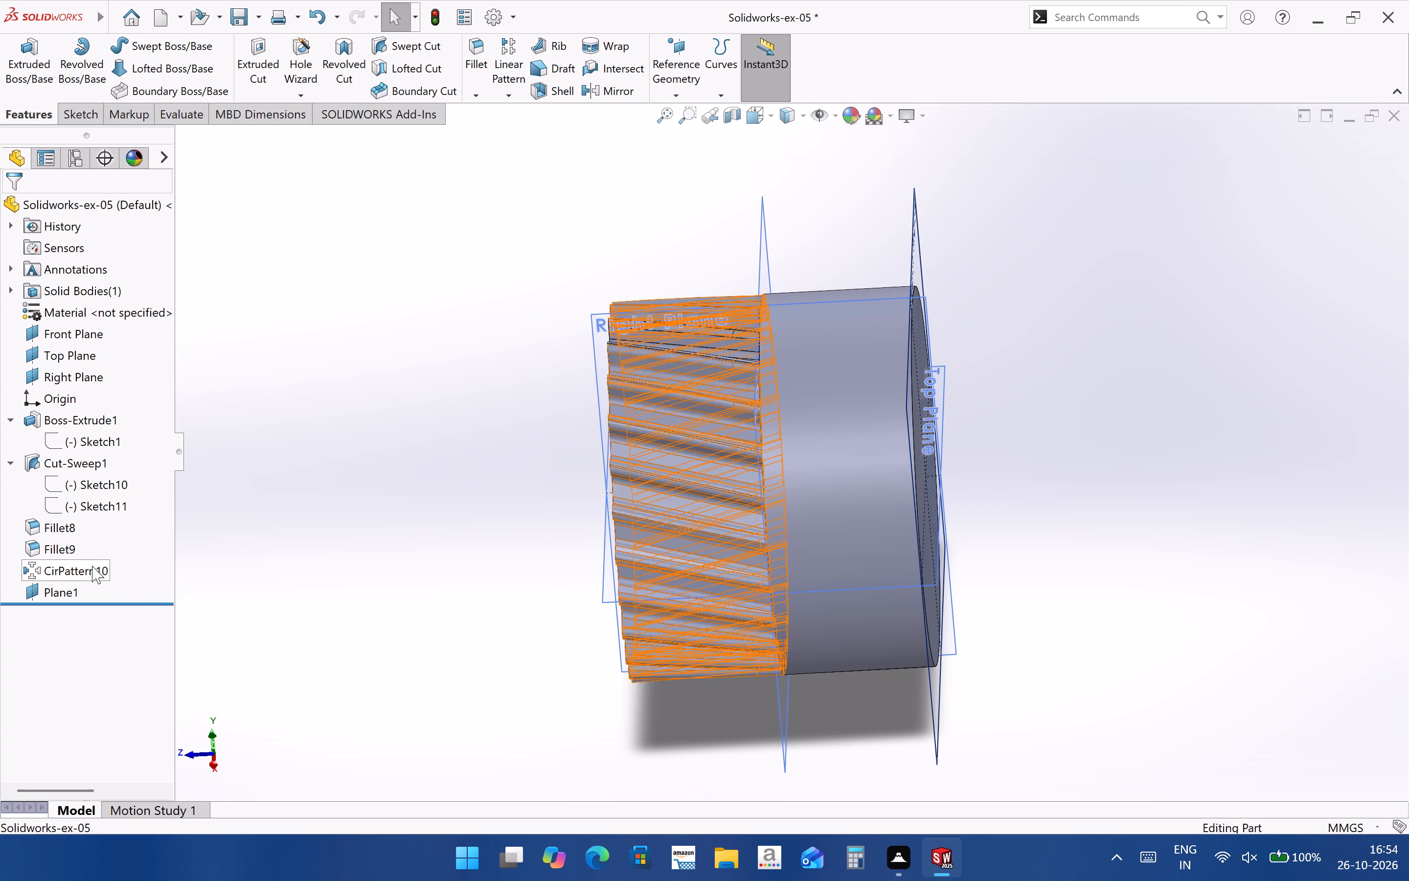
click(640, 94)
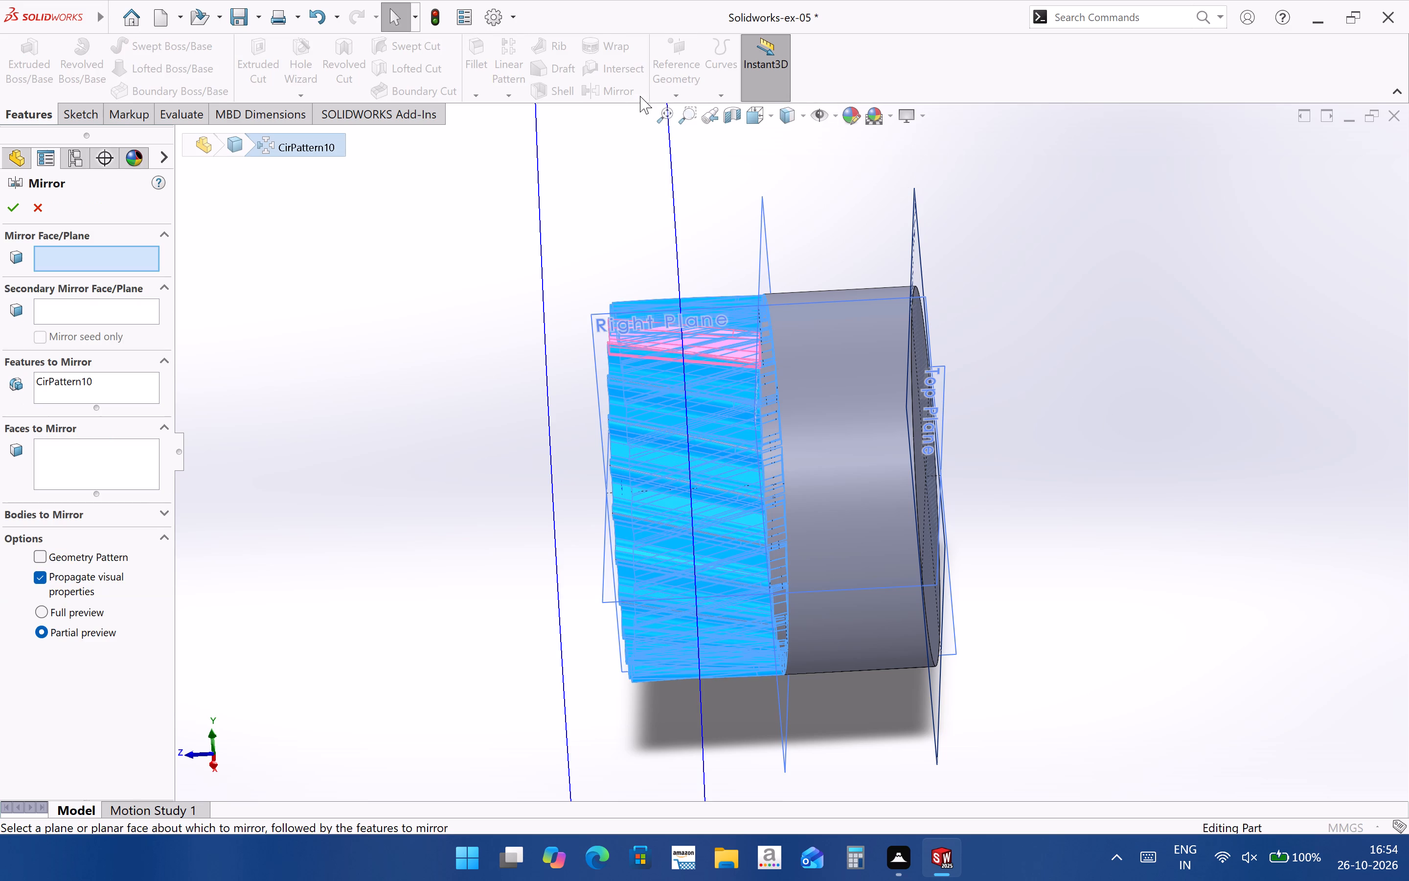
click(767, 220)
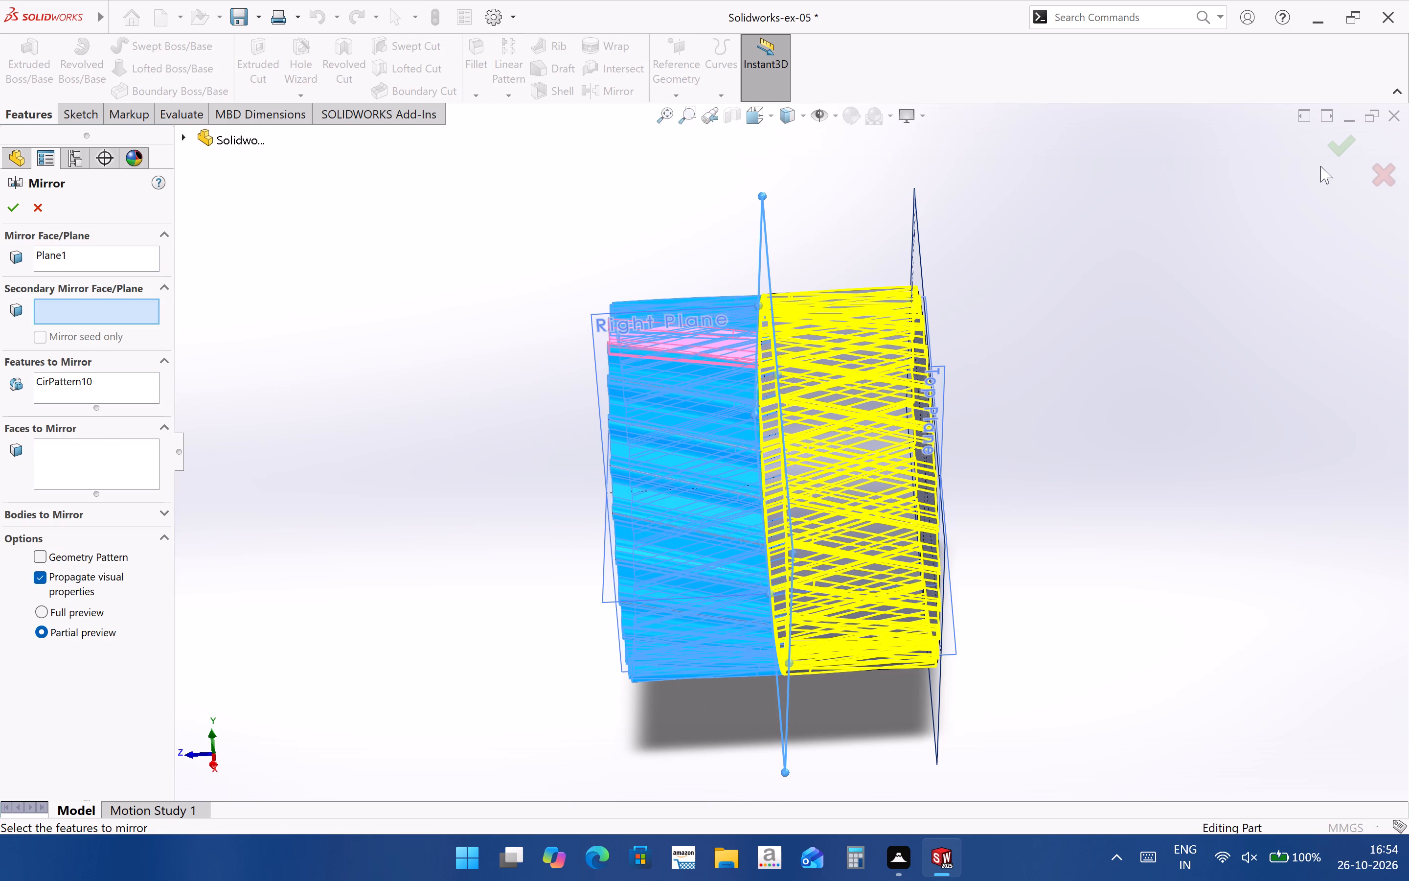
click(1347, 149)
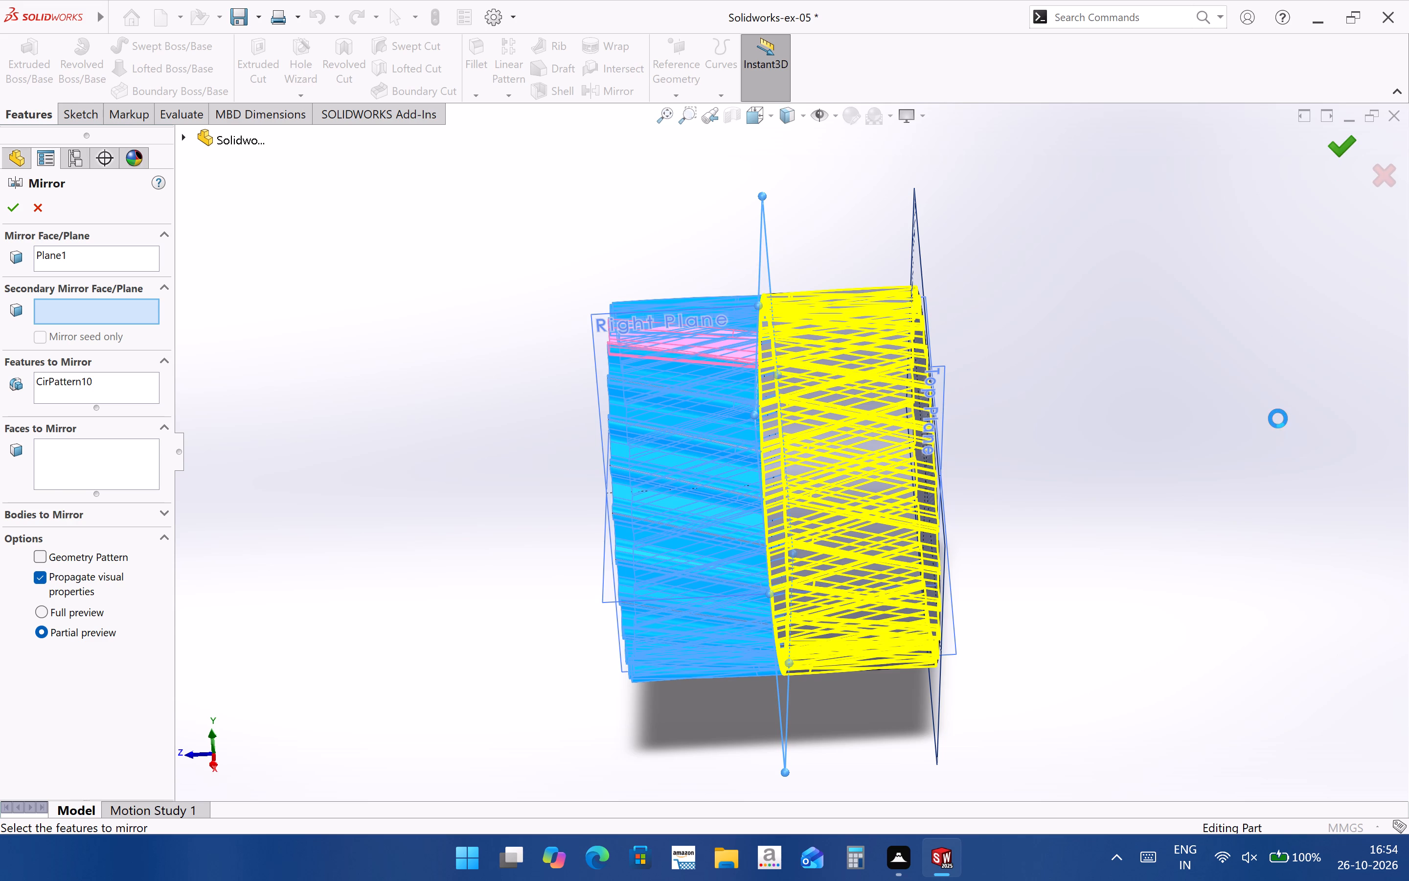
click(1277, 418)
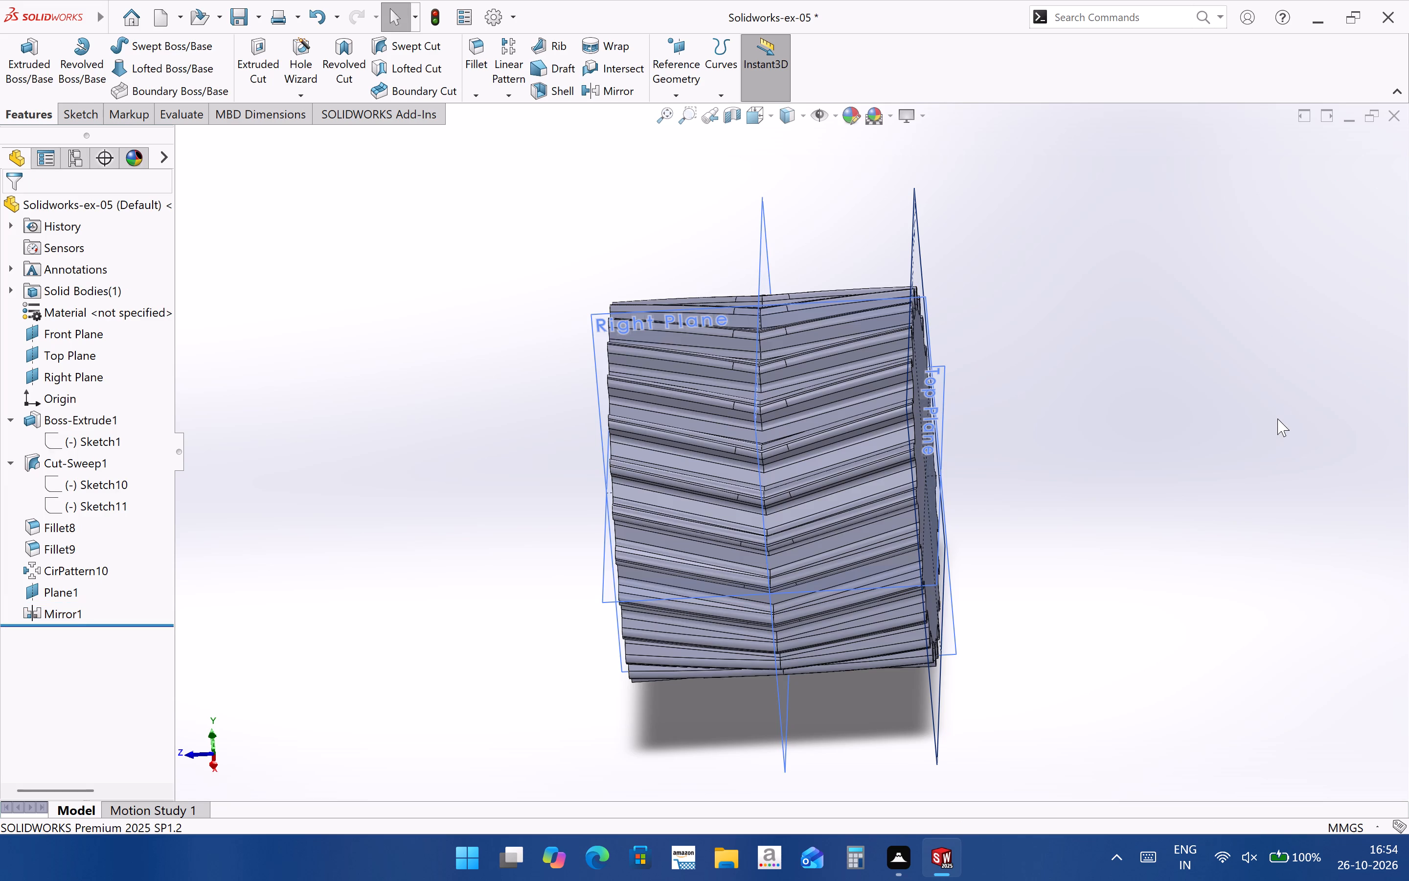
Turn off the display of the primary reference planes around the herringbone gear.
middle_drag(922, 464, 816, 362)
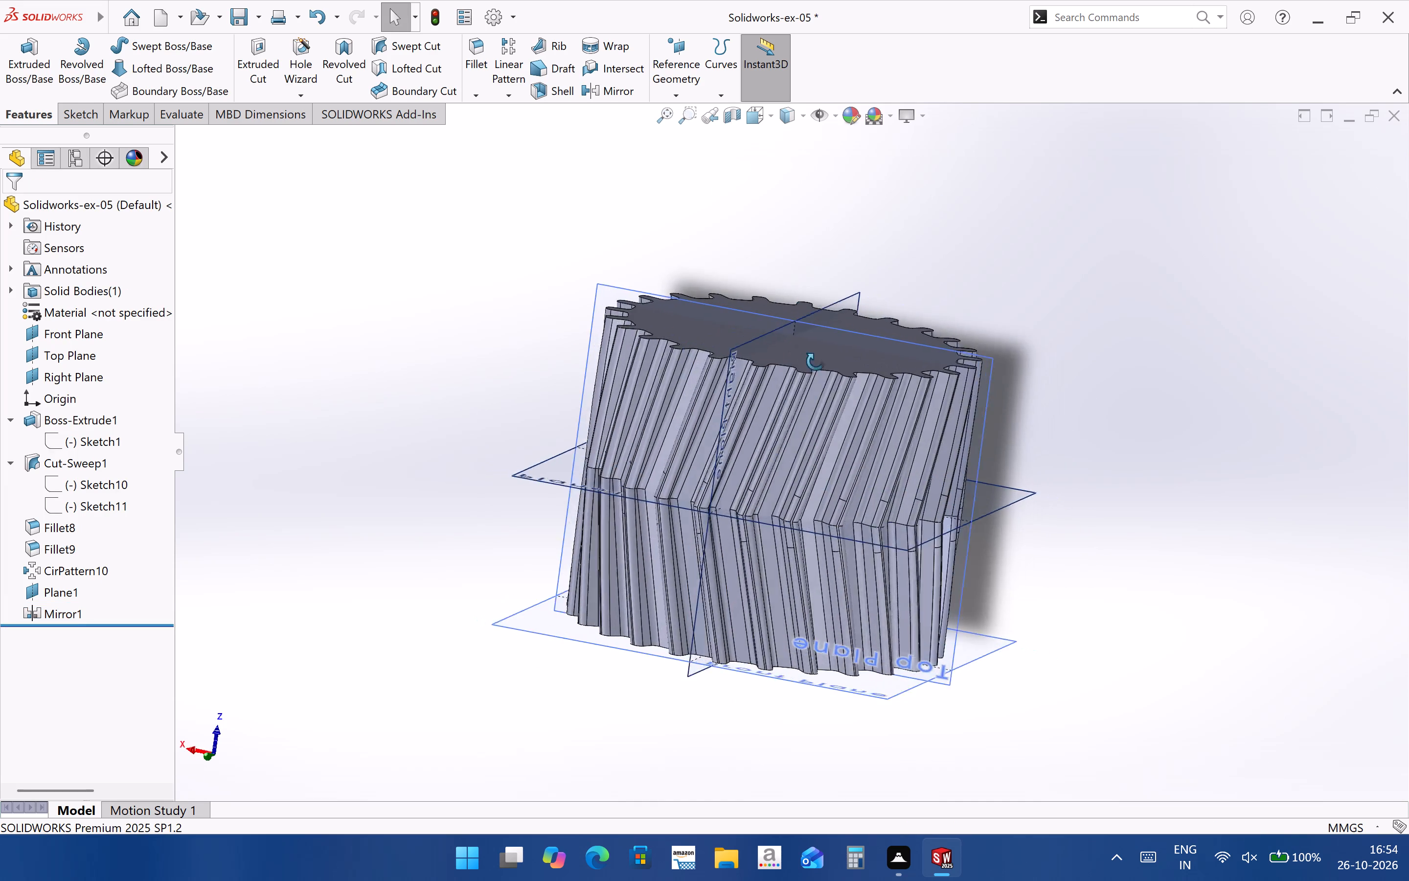
middle_drag(816, 362, 826, 415)
click(803, 122)
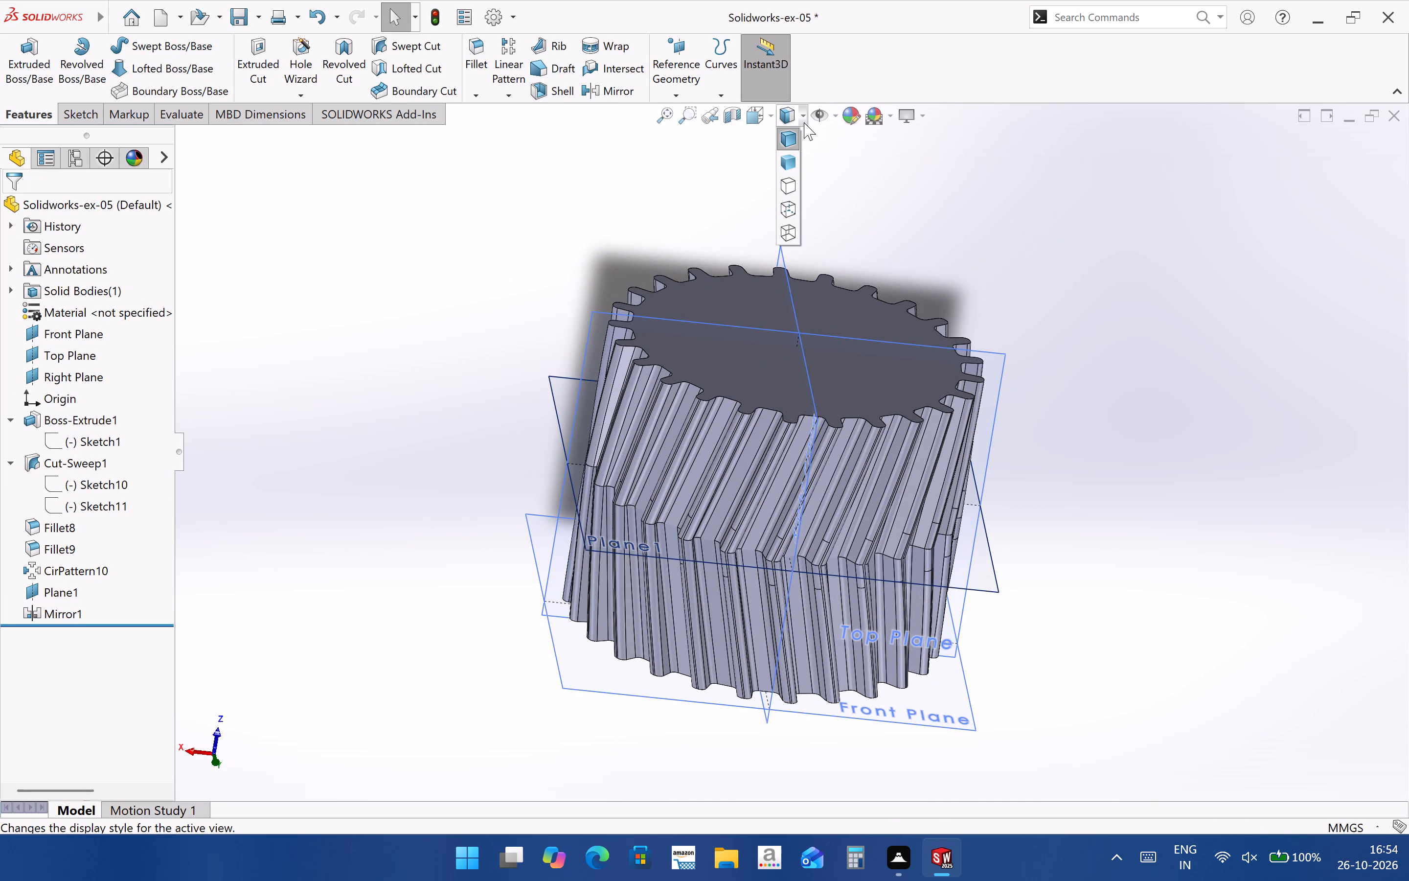
click(802, 118)
click(770, 111)
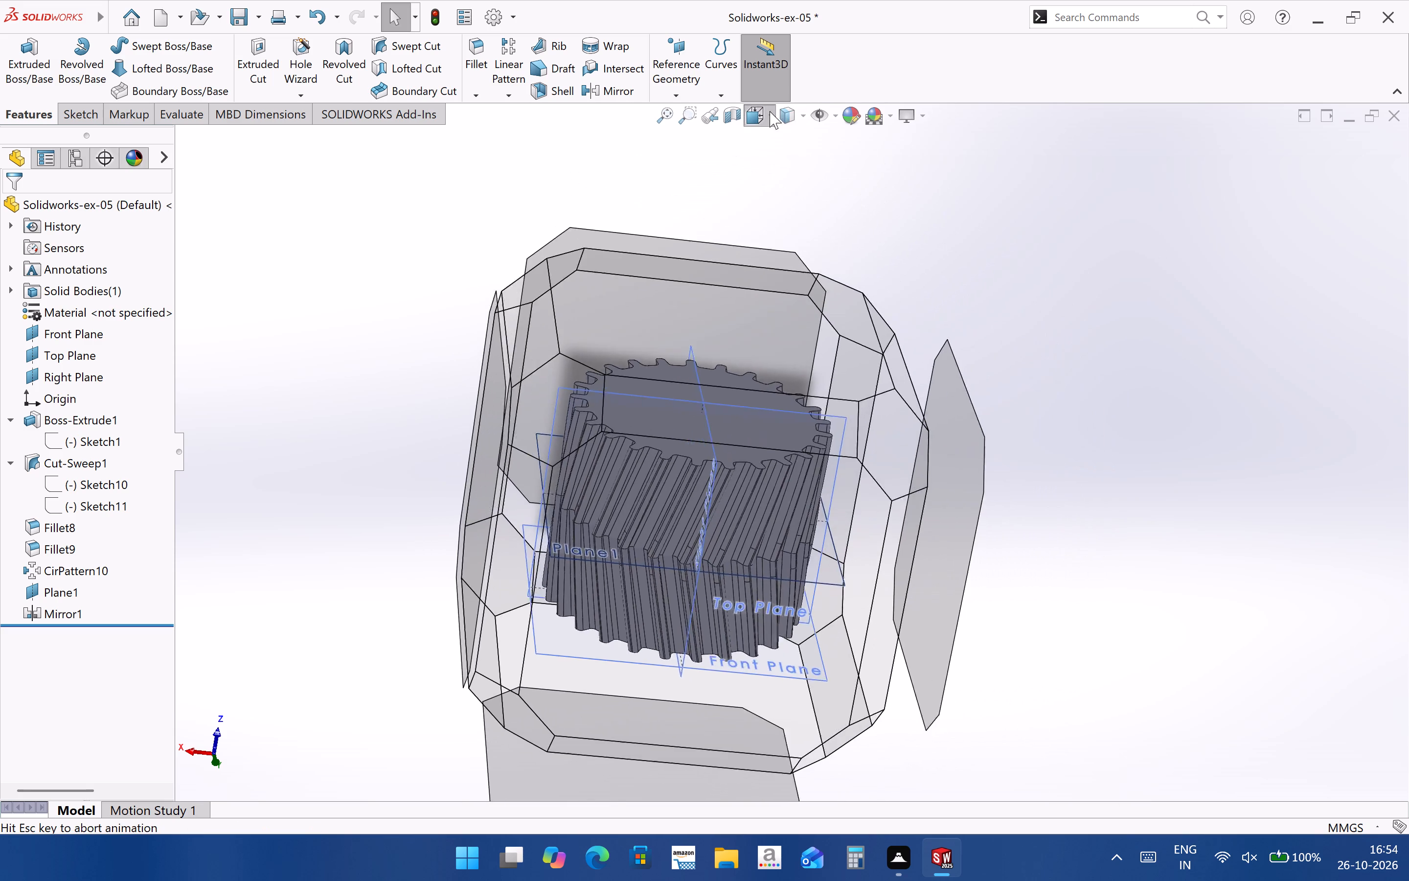
click(873, 171)
click(838, 112)
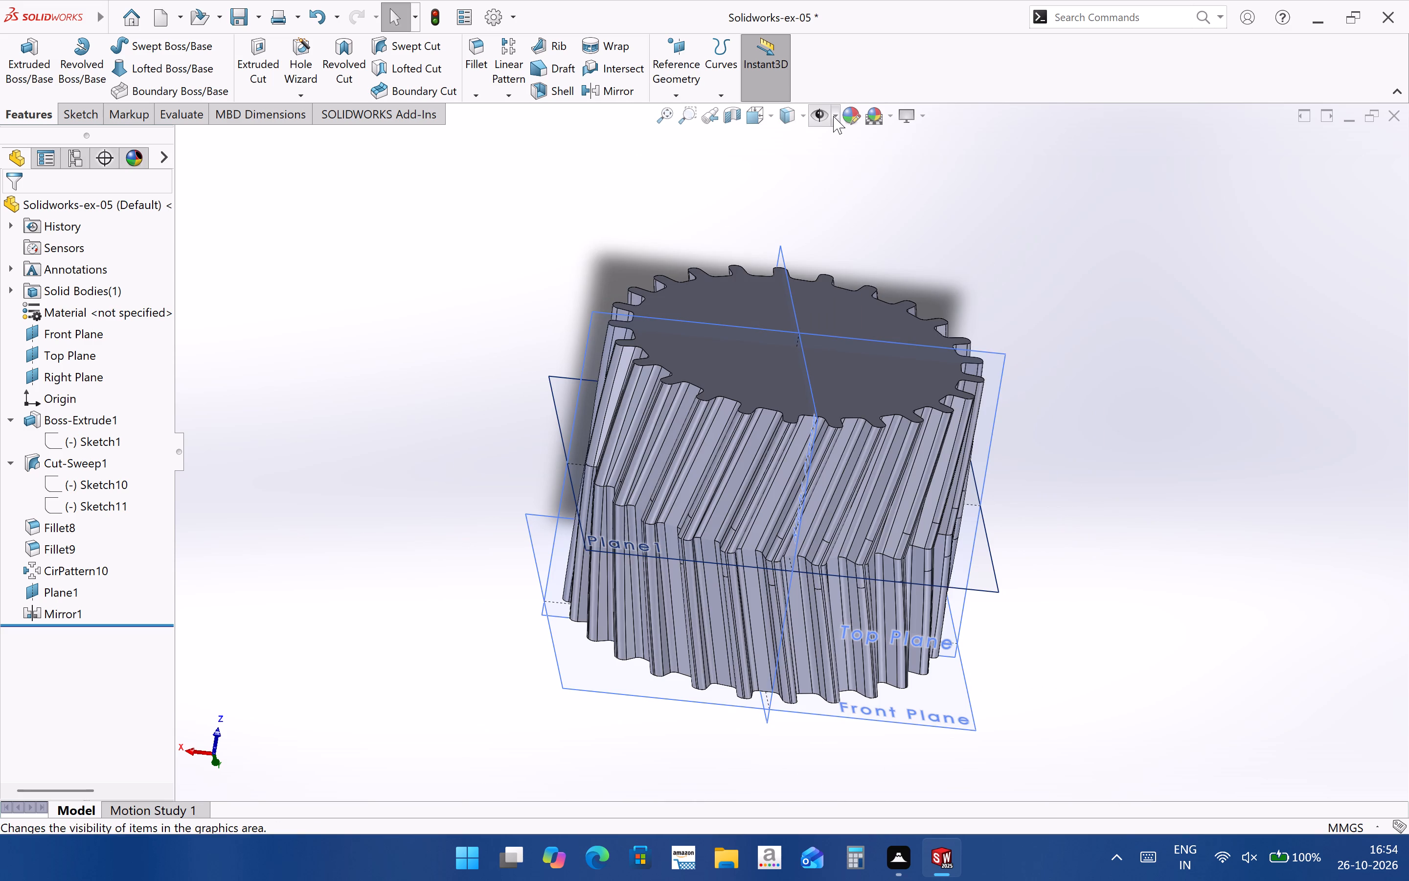
click(834, 115)
click(839, 140)
click(1216, 426)
Save the part under its existing name.
middle_drag(948, 583, 824, 693)
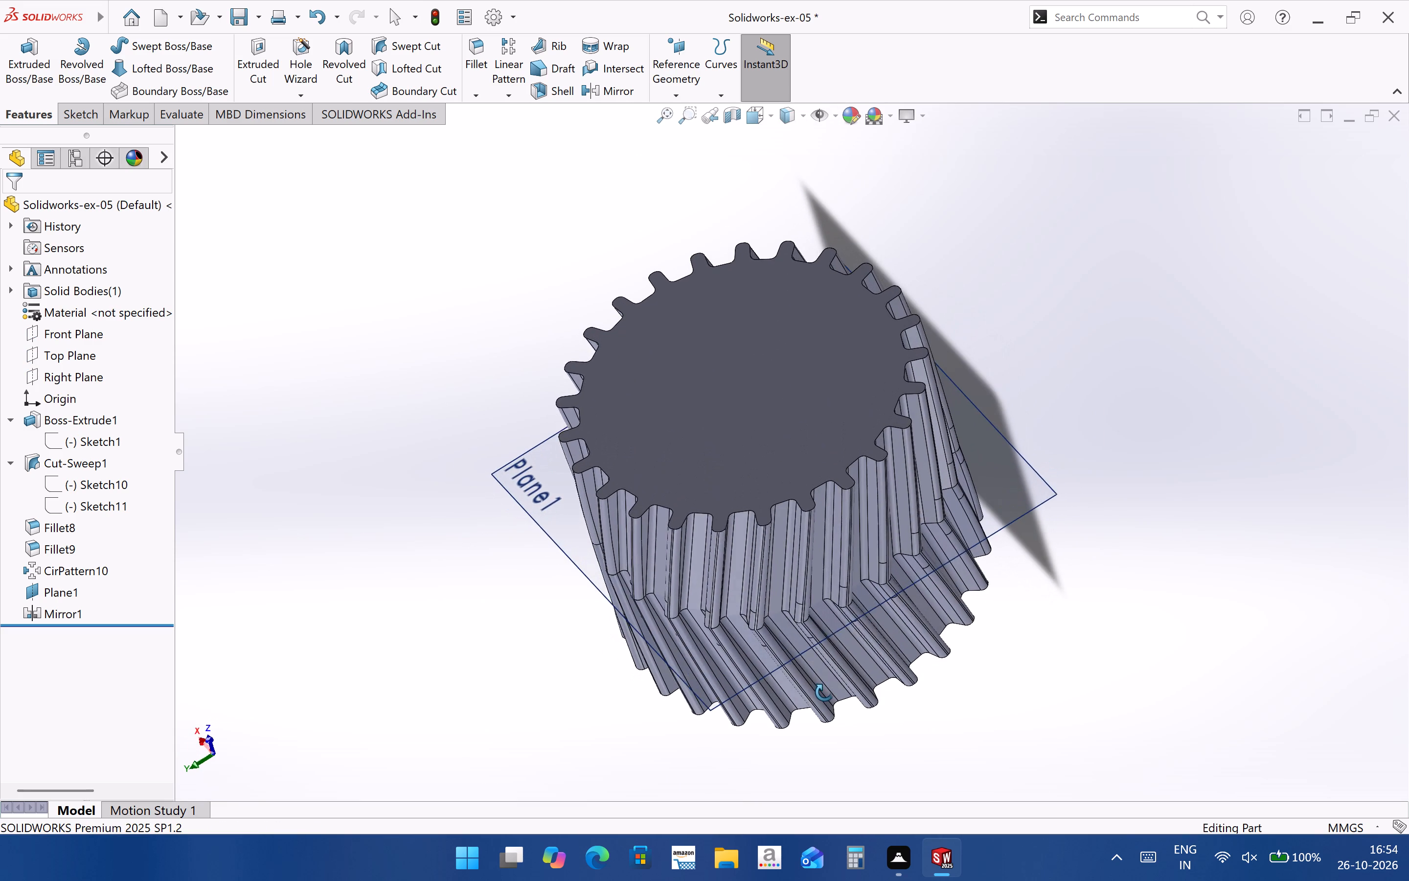
middle_drag(824, 693, 888, 508)
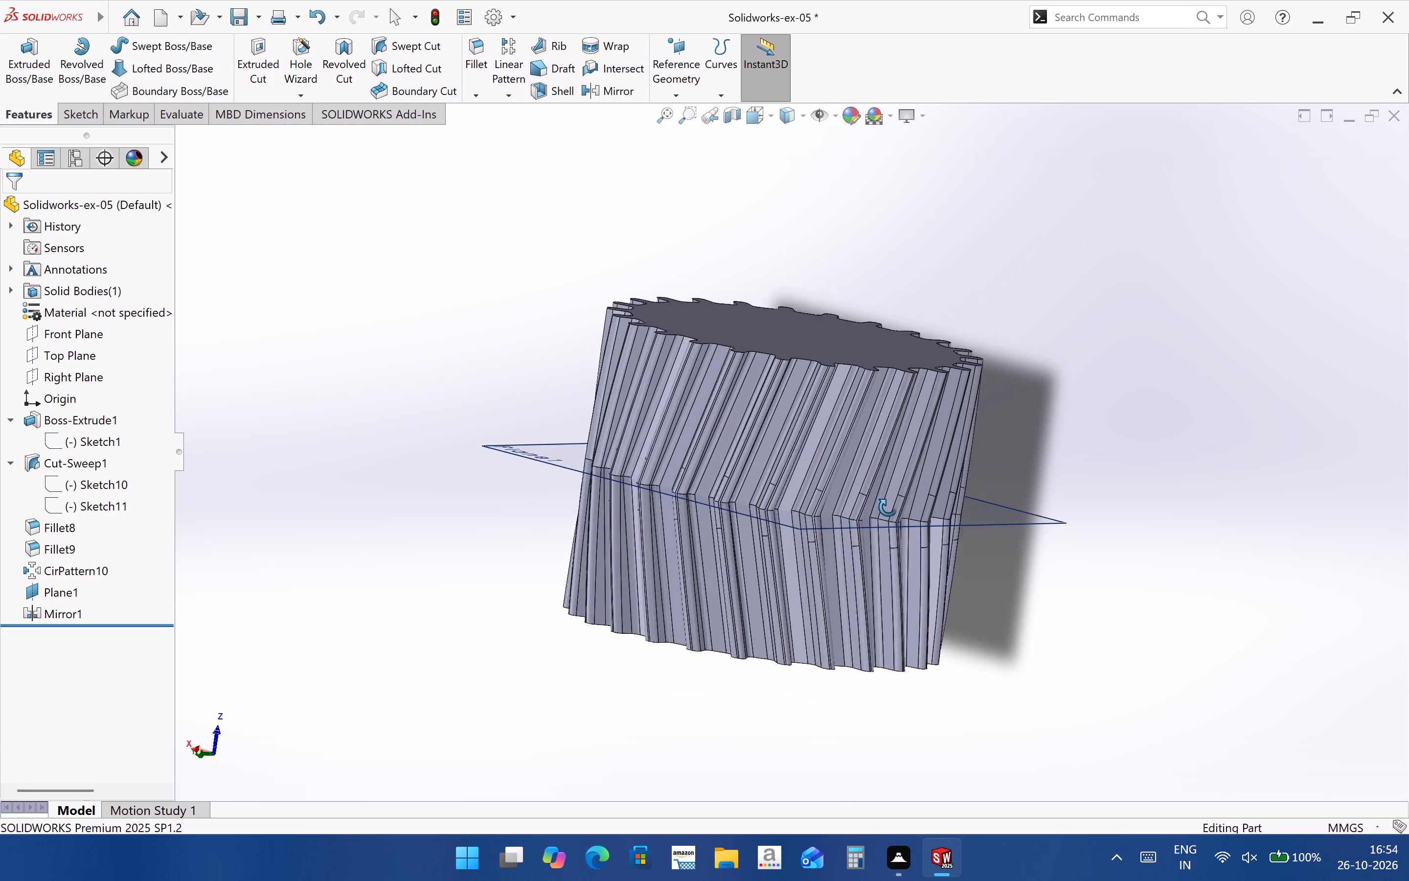
middle_drag(888, 508, 1032, 553)
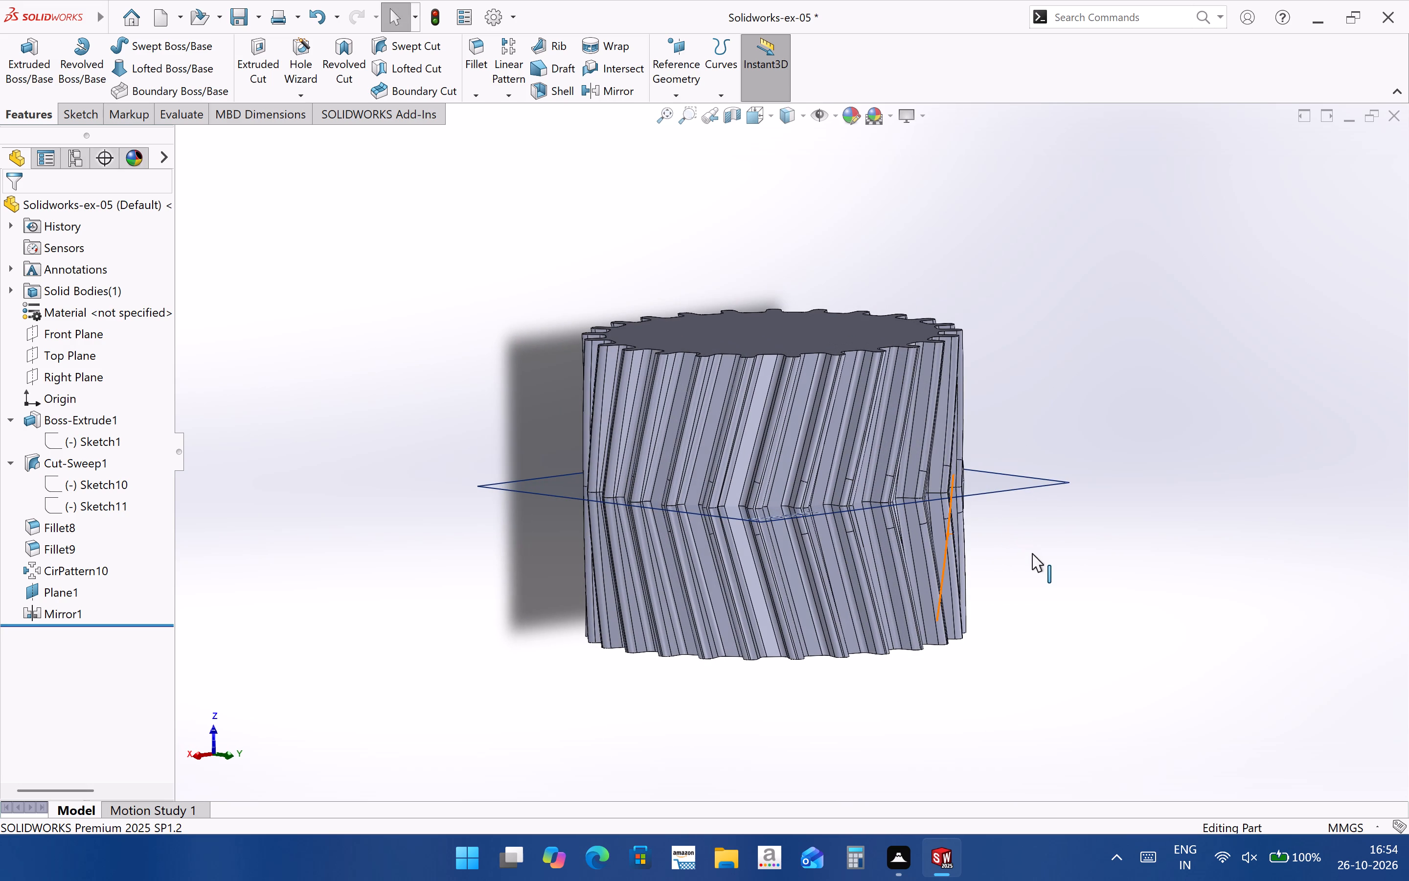
middle_drag(987, 555, 906, 600)
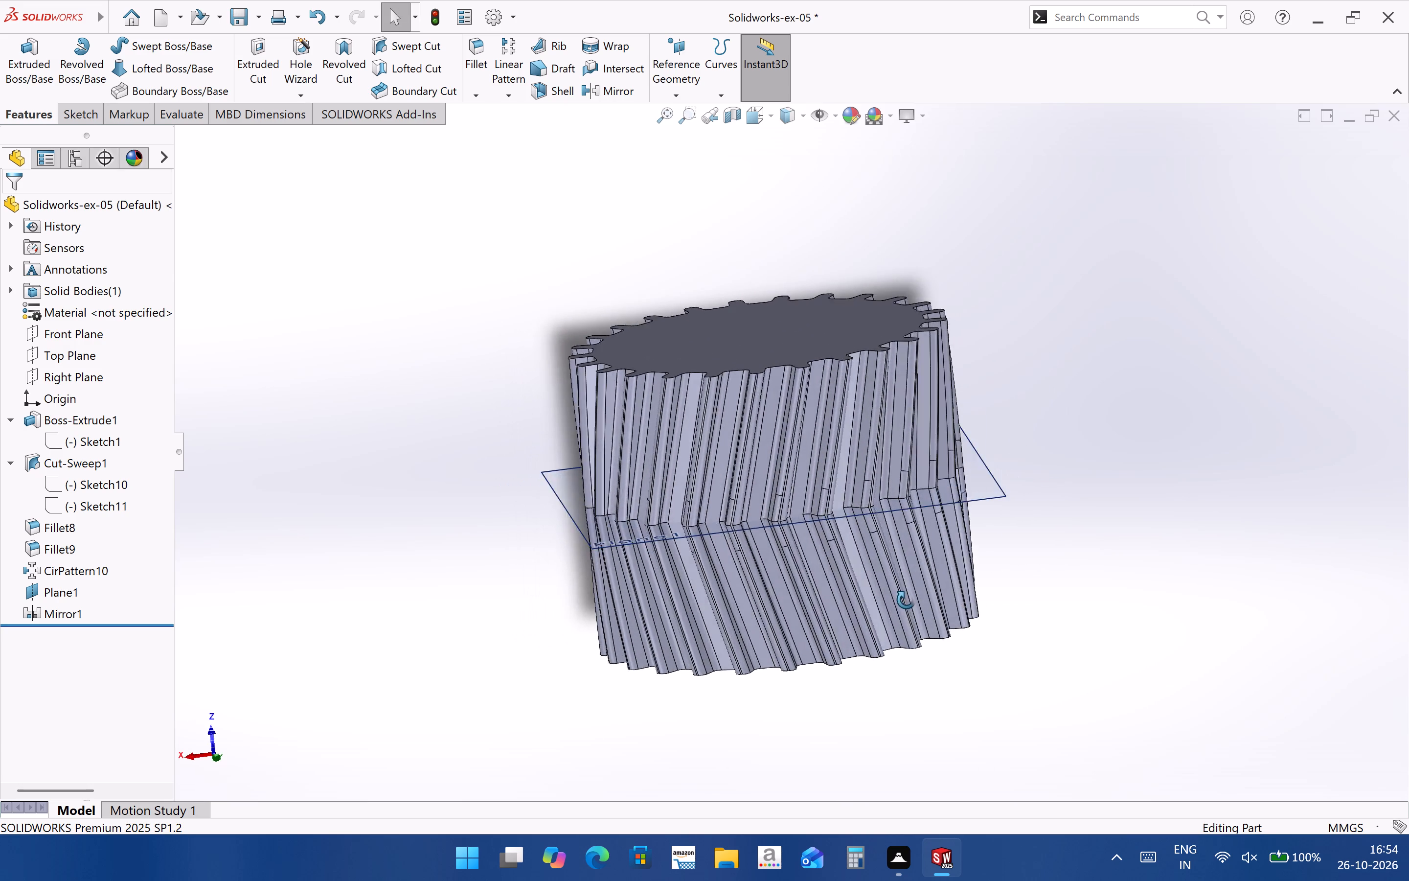
middle_drag(906, 600, 953, 641)
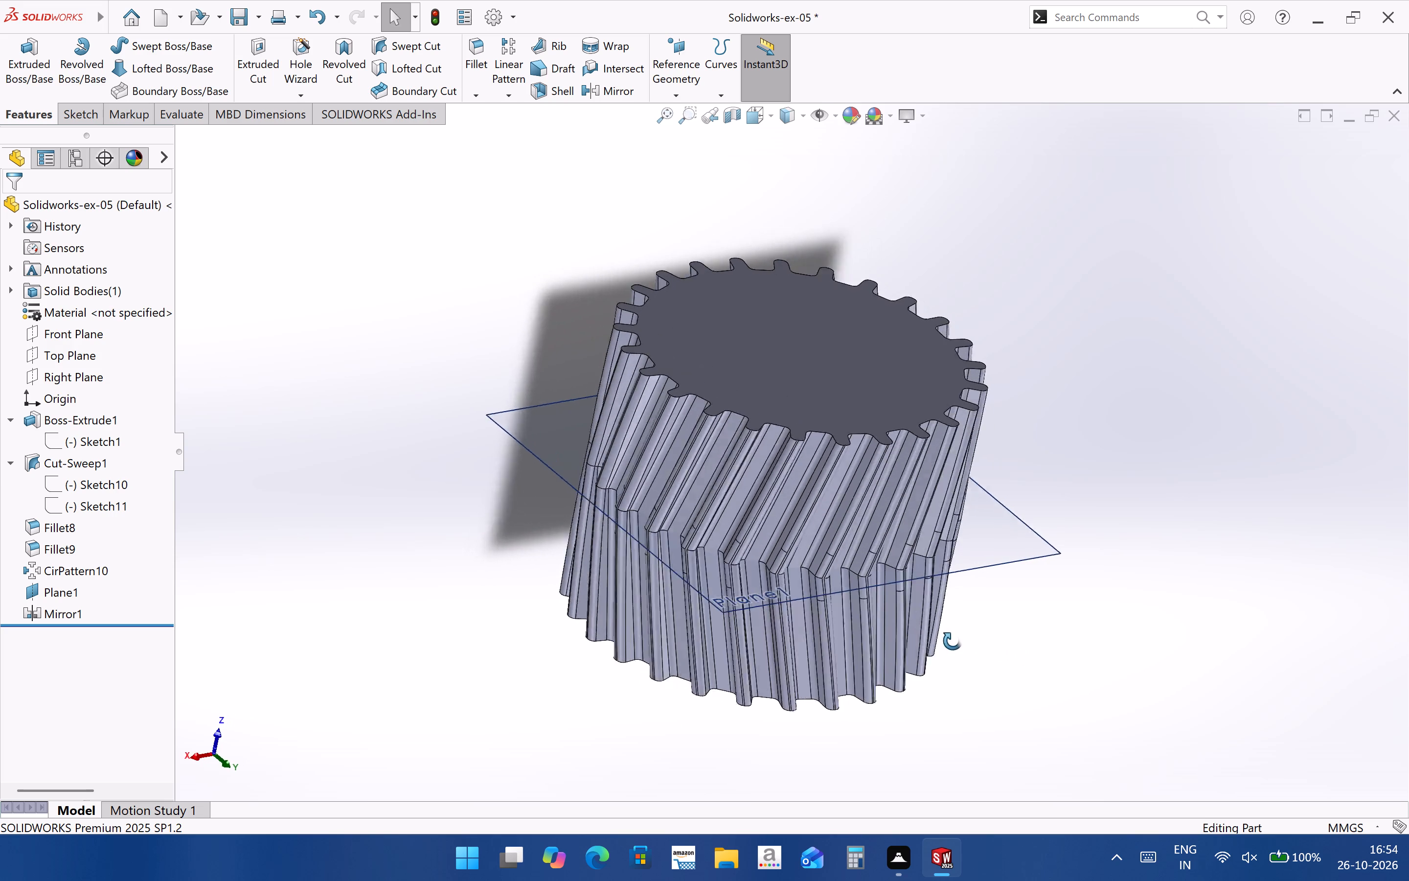
middle_drag(953, 641, 946, 632)
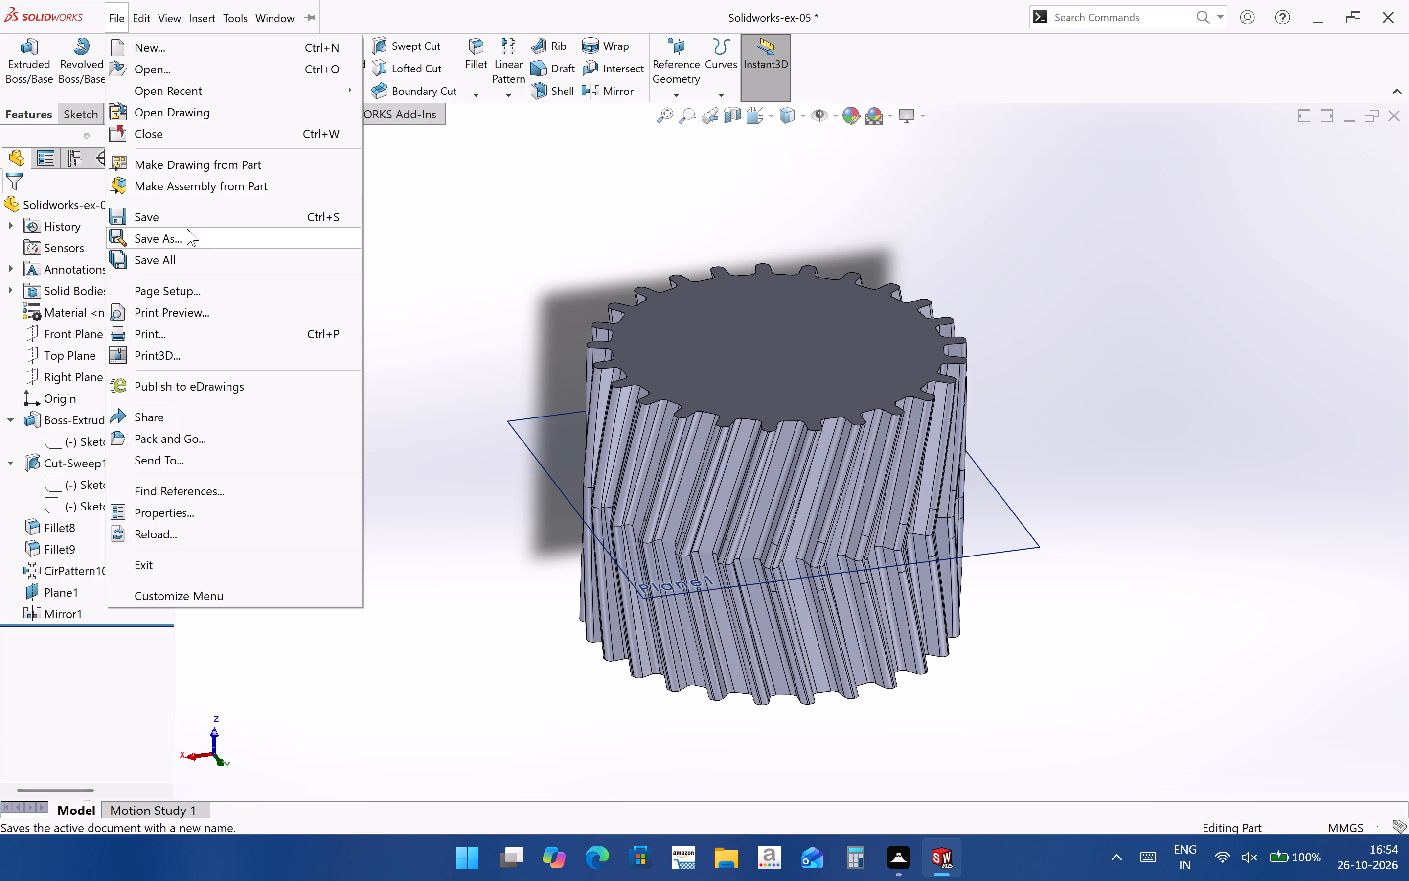
click(191, 208)
Hide the remaining mid plane, Plane1, from the graphics view.
middle_drag(861, 630, 826, 710)
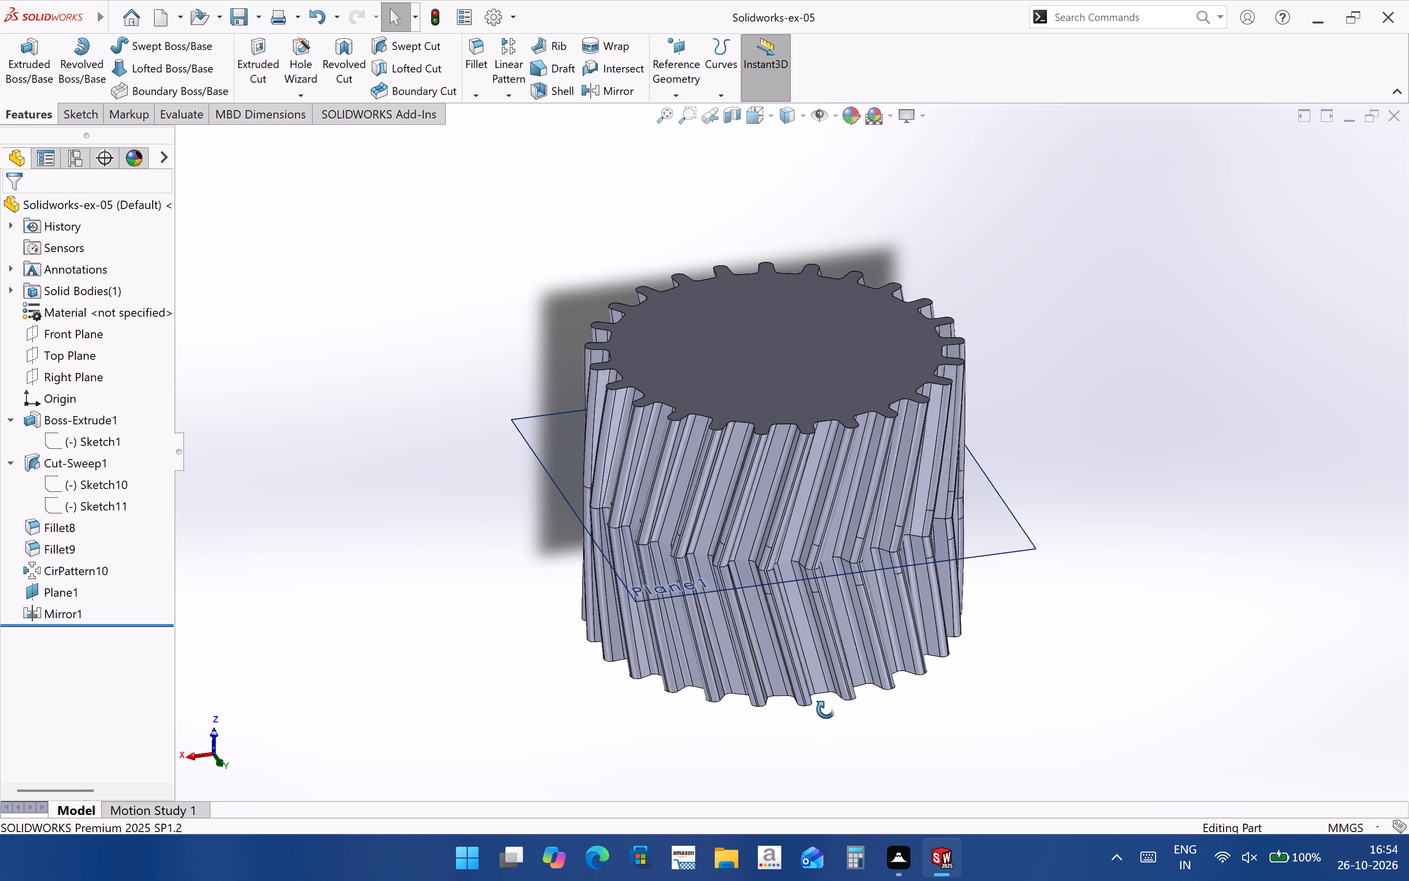
middle_drag(826, 710, 848, 750)
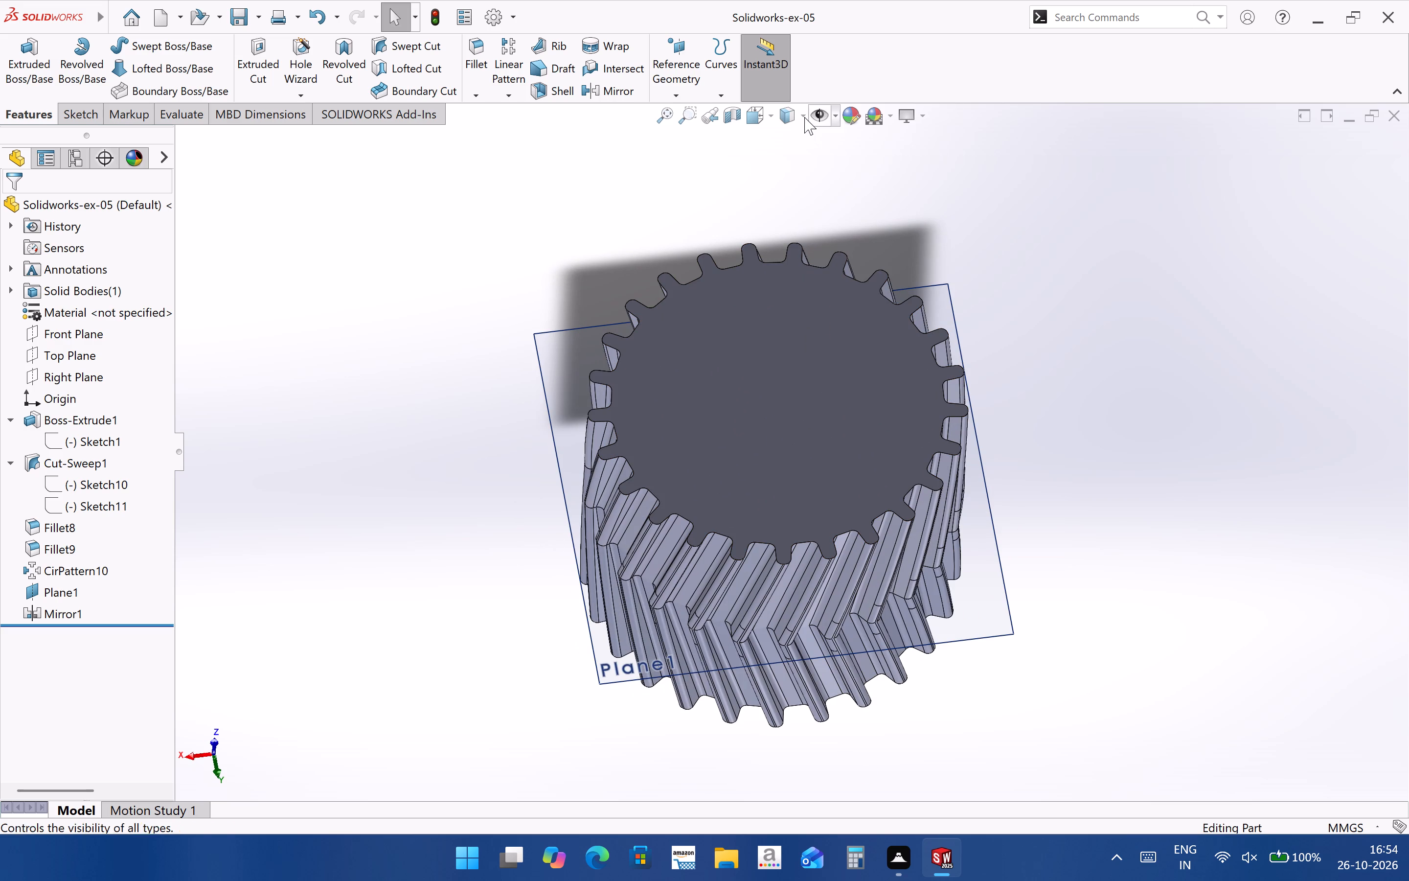
click(804, 117)
click(817, 139)
click(1130, 323)
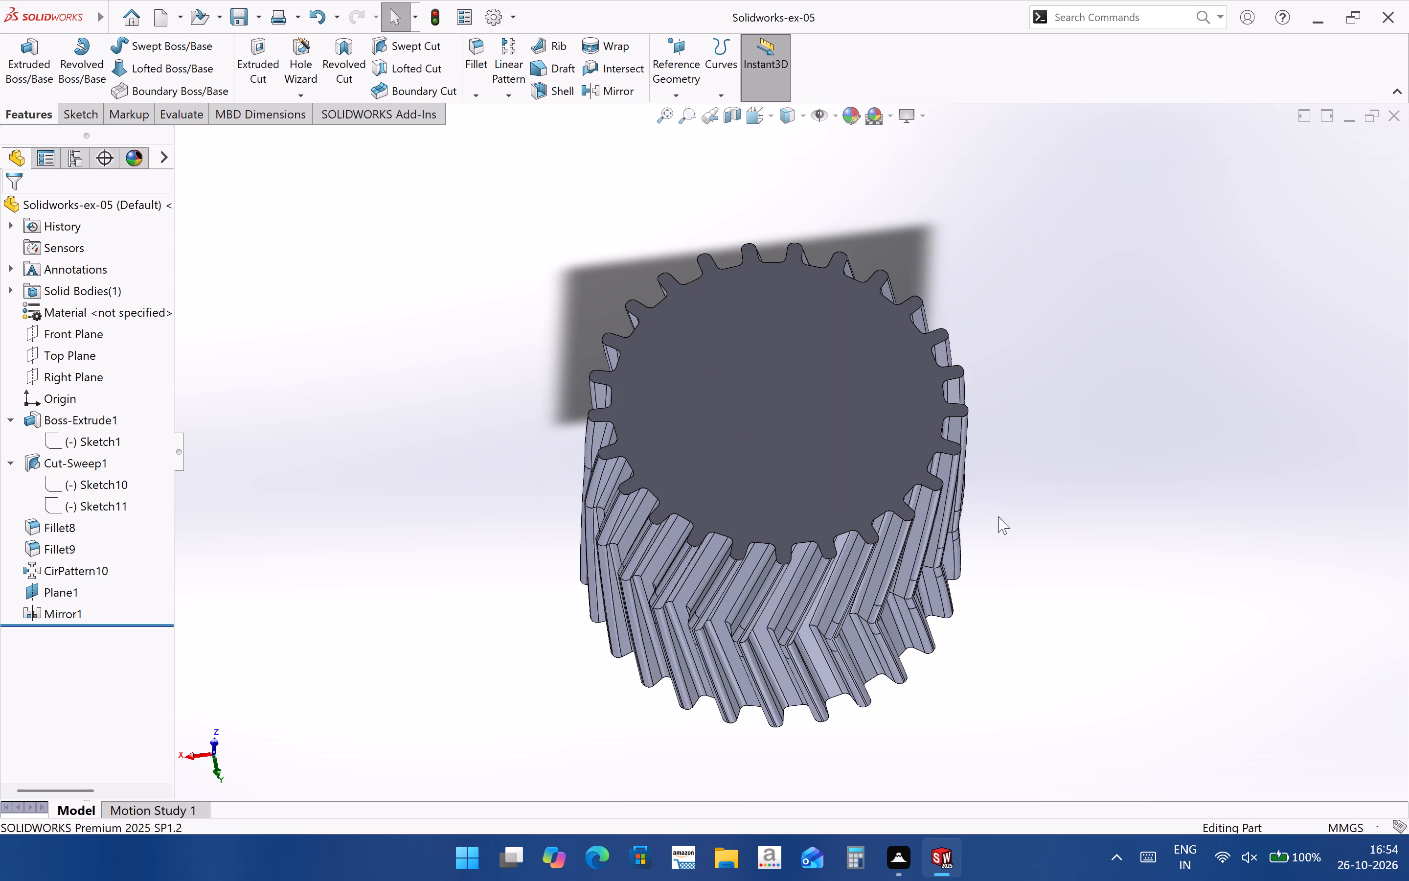
Change the whole part's appearance colour to the standard light grey swatch with red 192 and green 192.
middle_drag(991, 532, 811, 409)
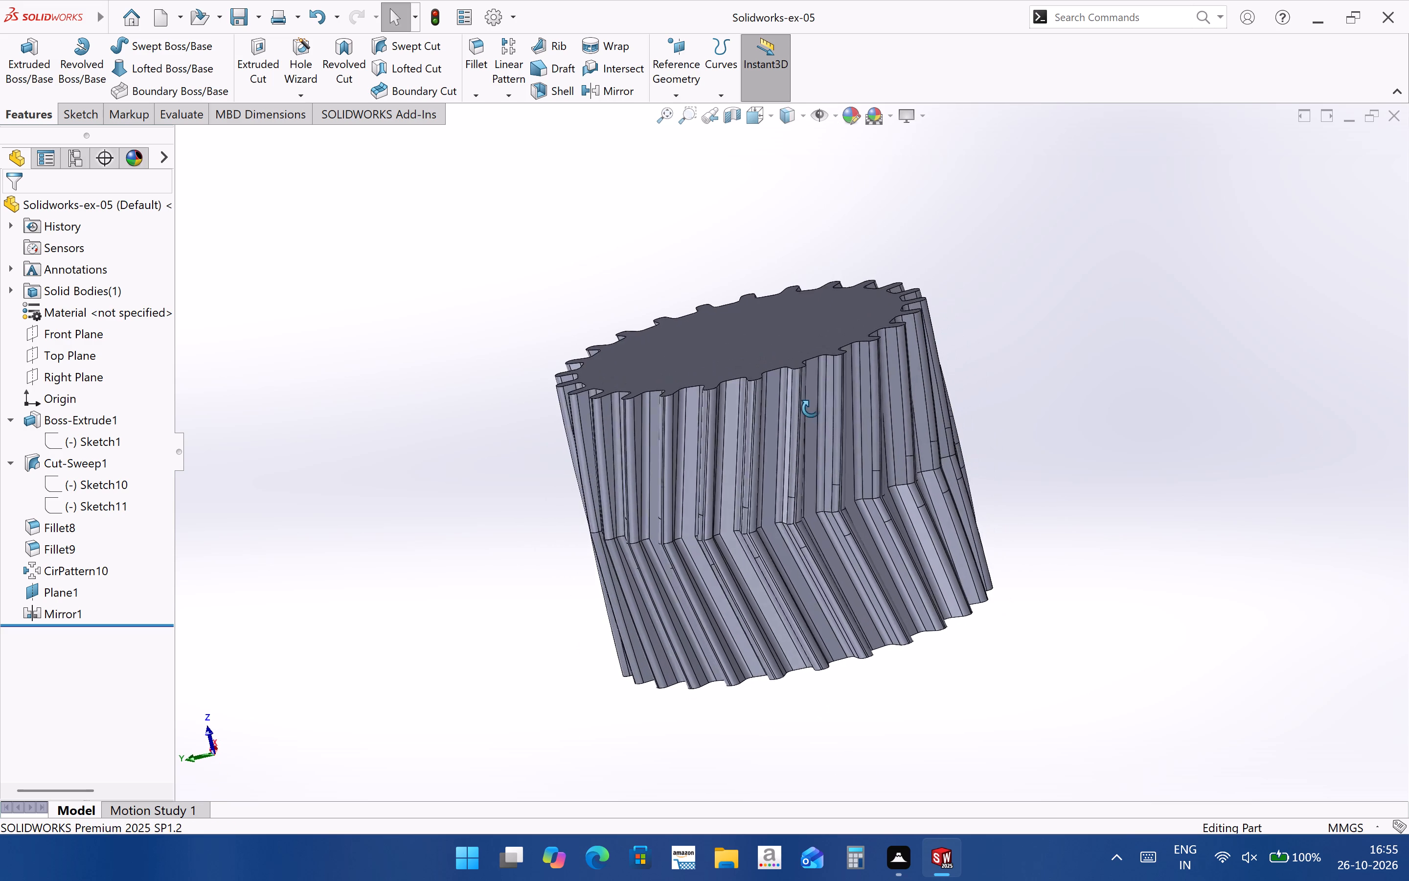
middle_drag(811, 409, 831, 416)
click(58, 199)
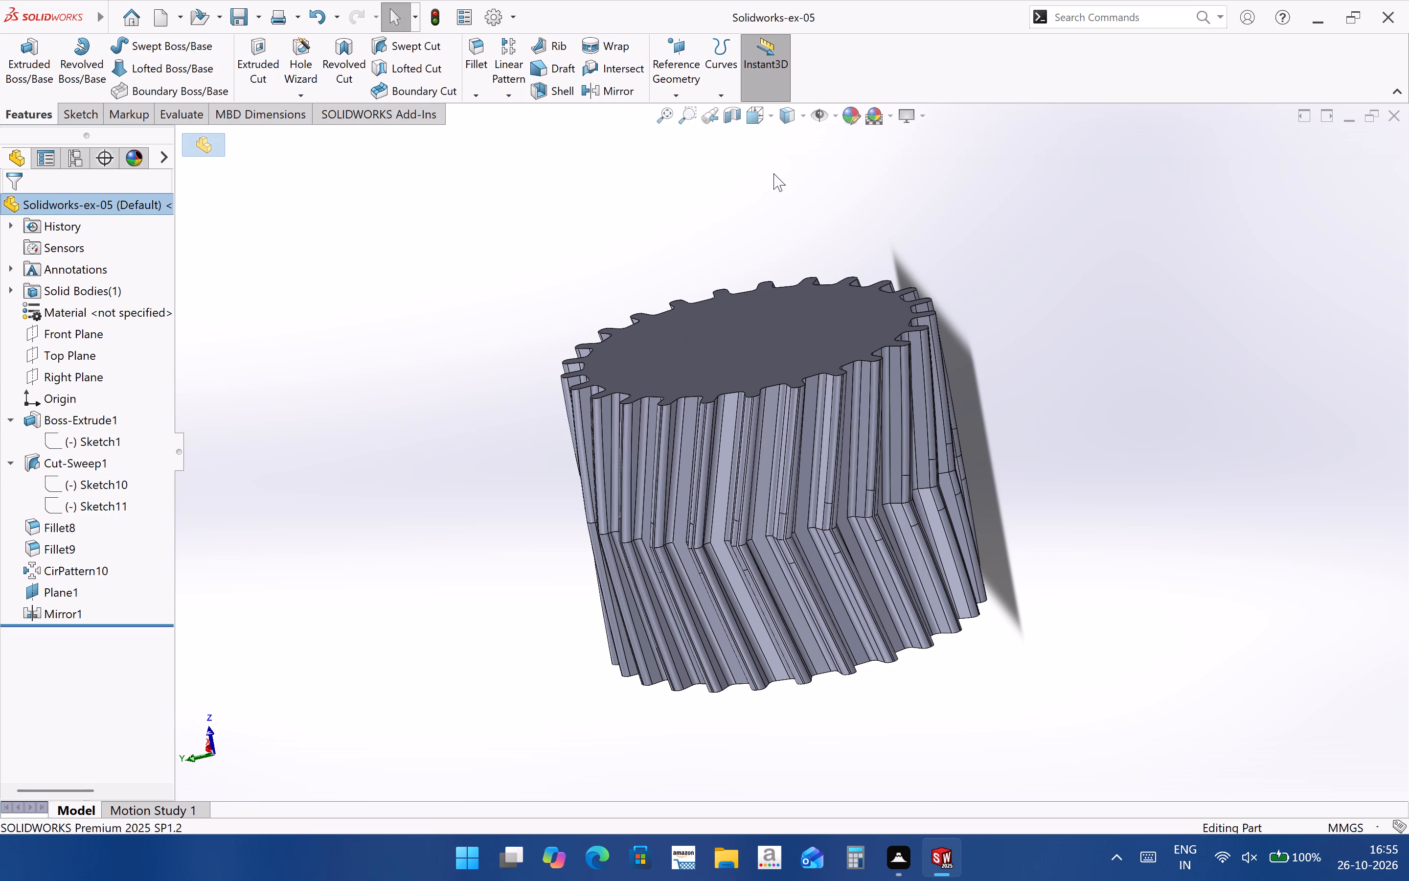
click(891, 110)
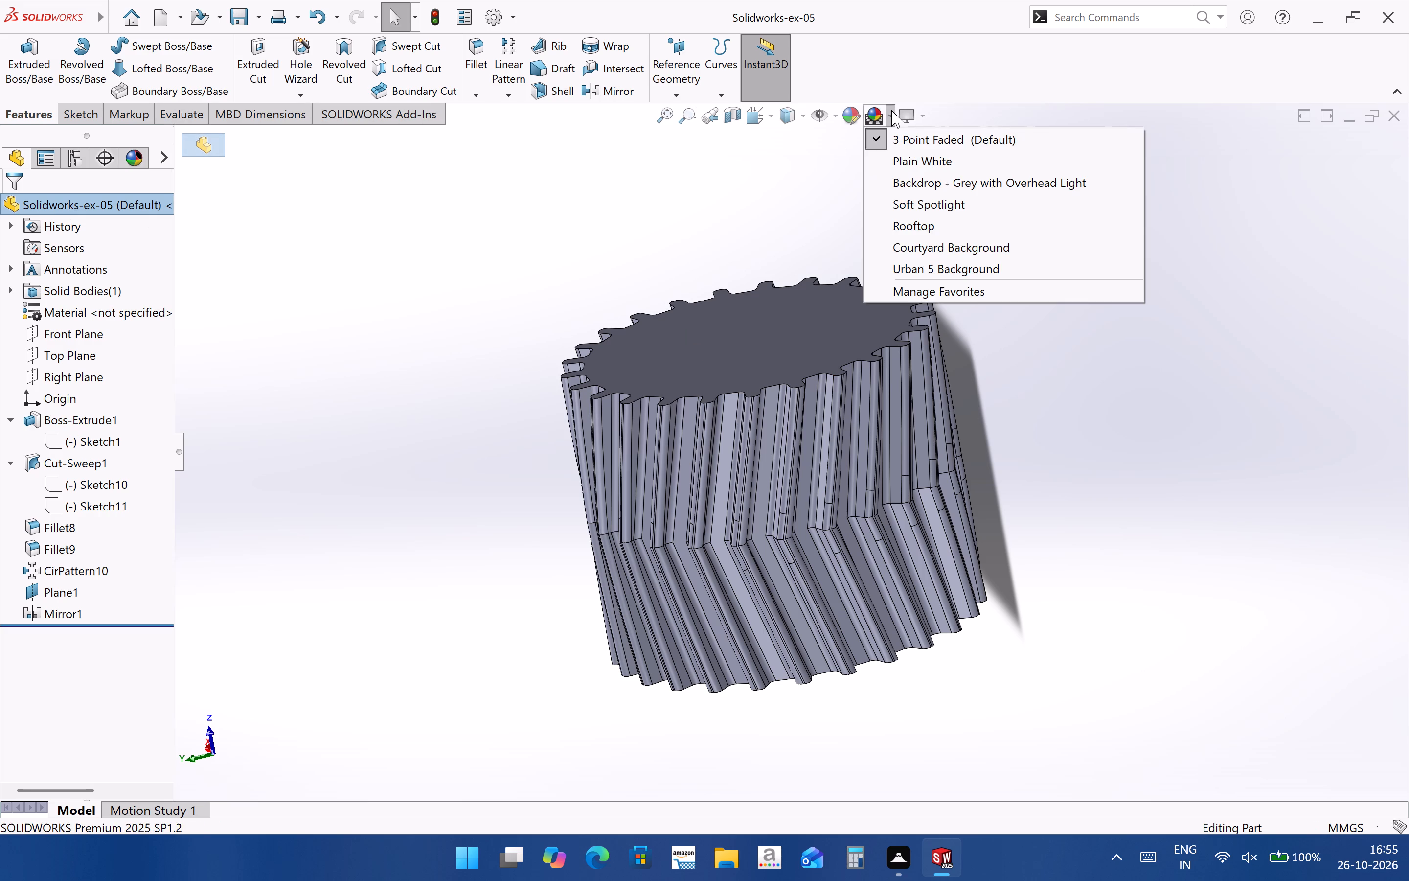
click(859, 114)
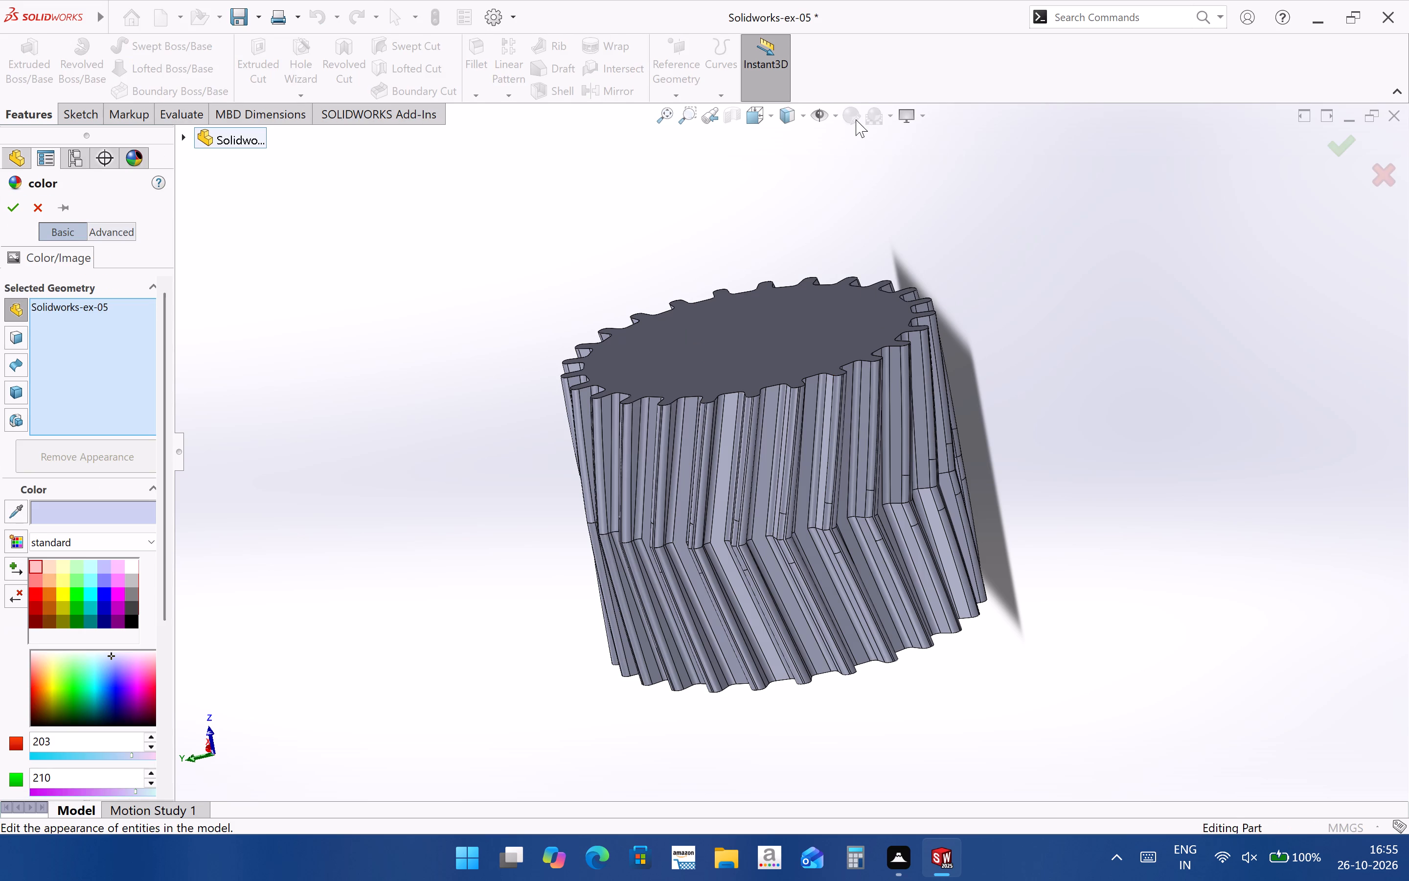
click(135, 565)
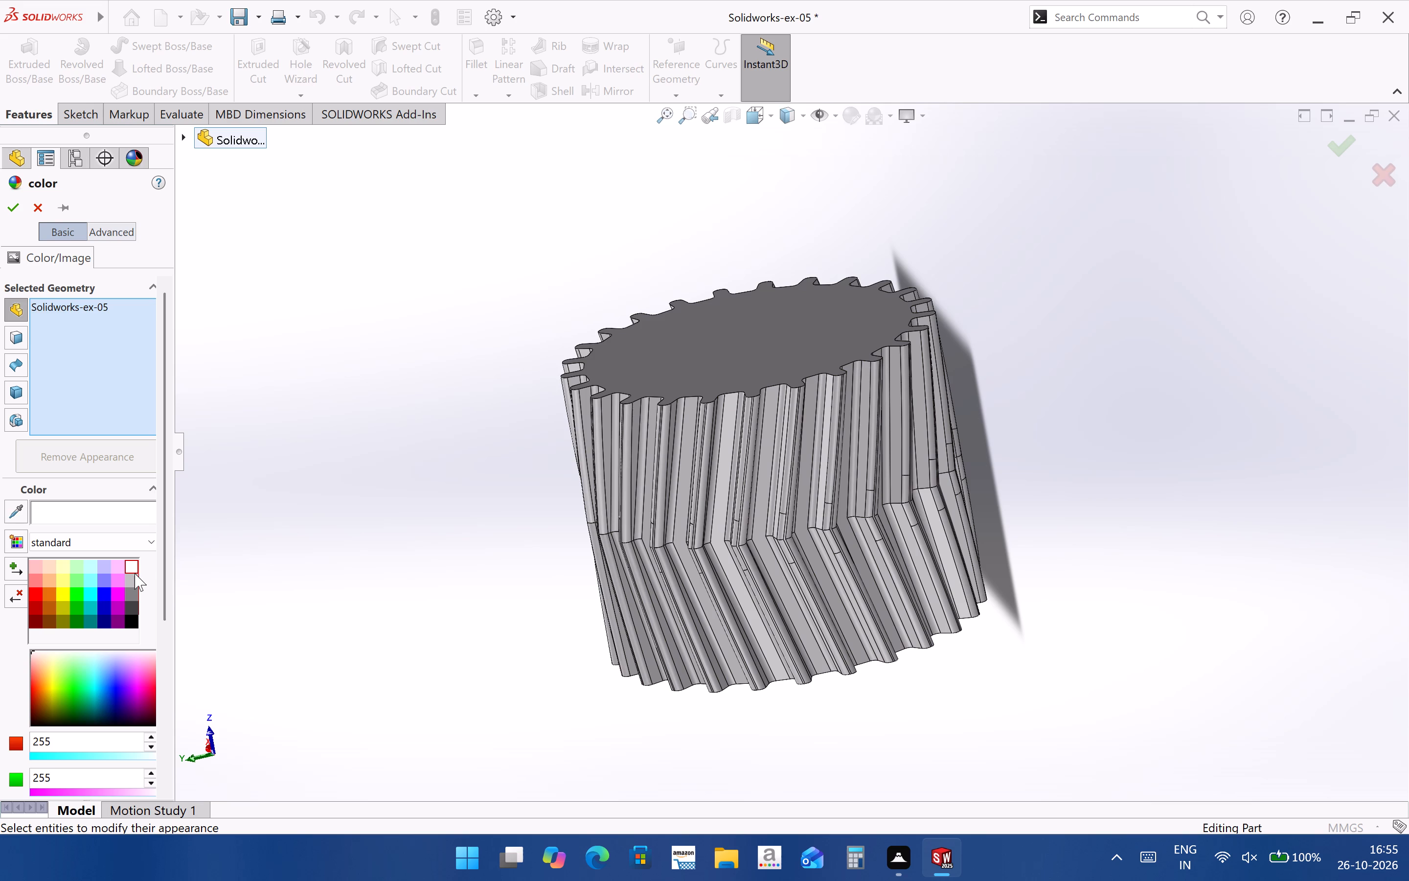
click(135, 573)
click(133, 585)
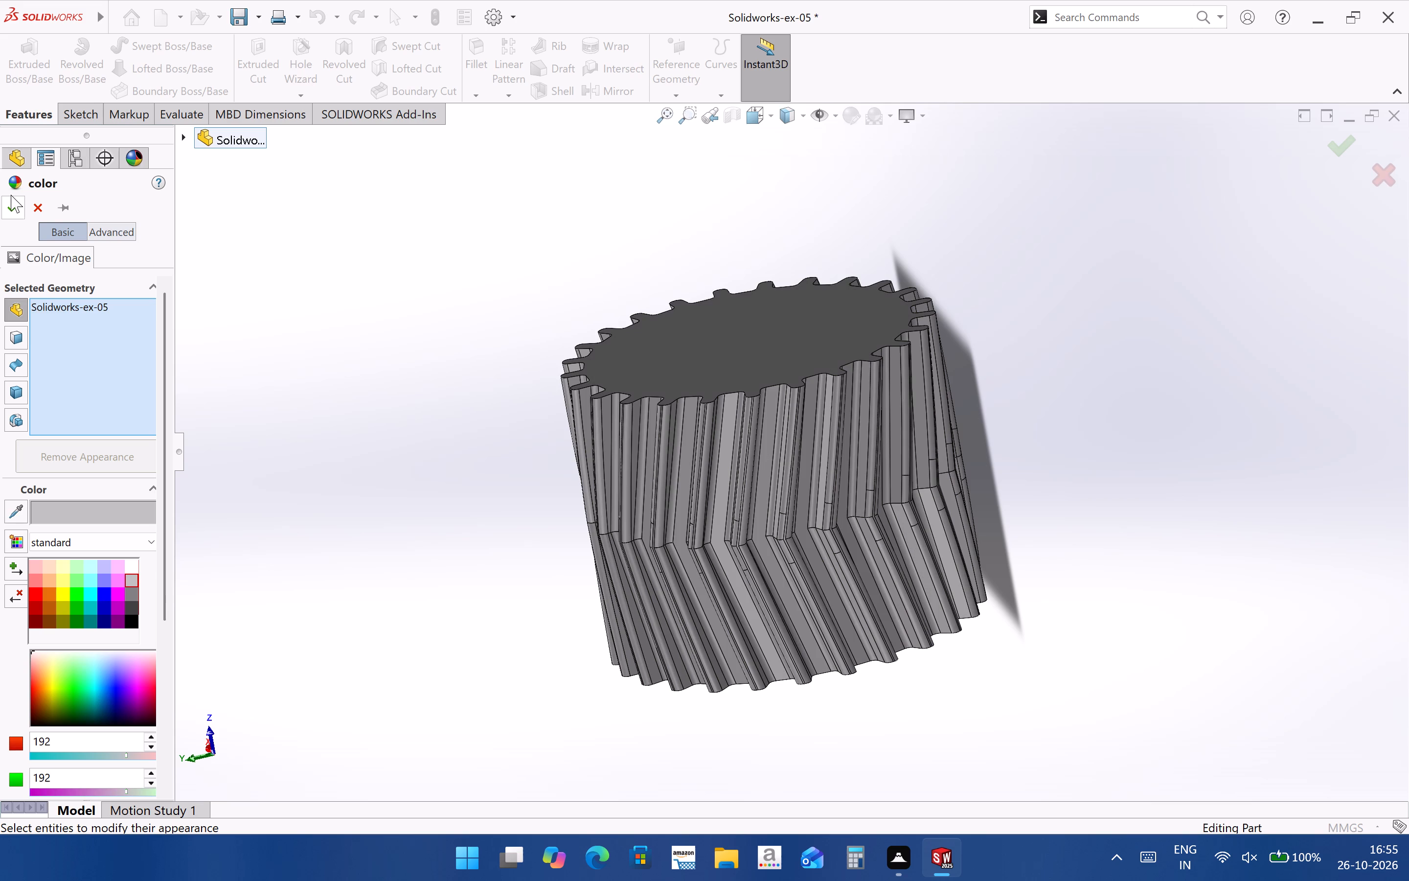
click(11, 192)
click(16, 204)
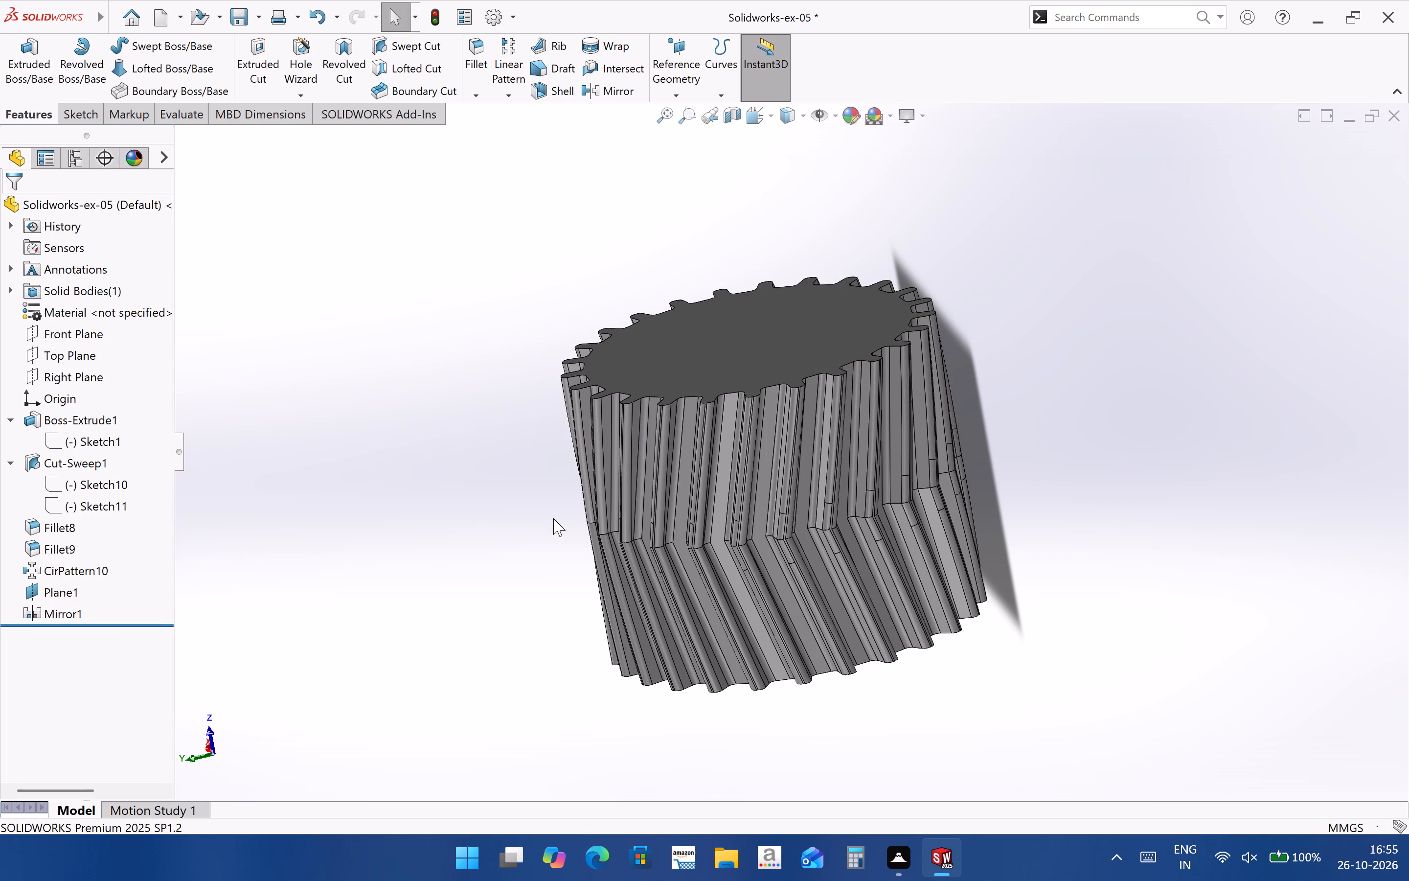
Examine the grey herringbone gear's teeth and both end faces from several sides and distances.
middle_drag(553, 518, 602, 542)
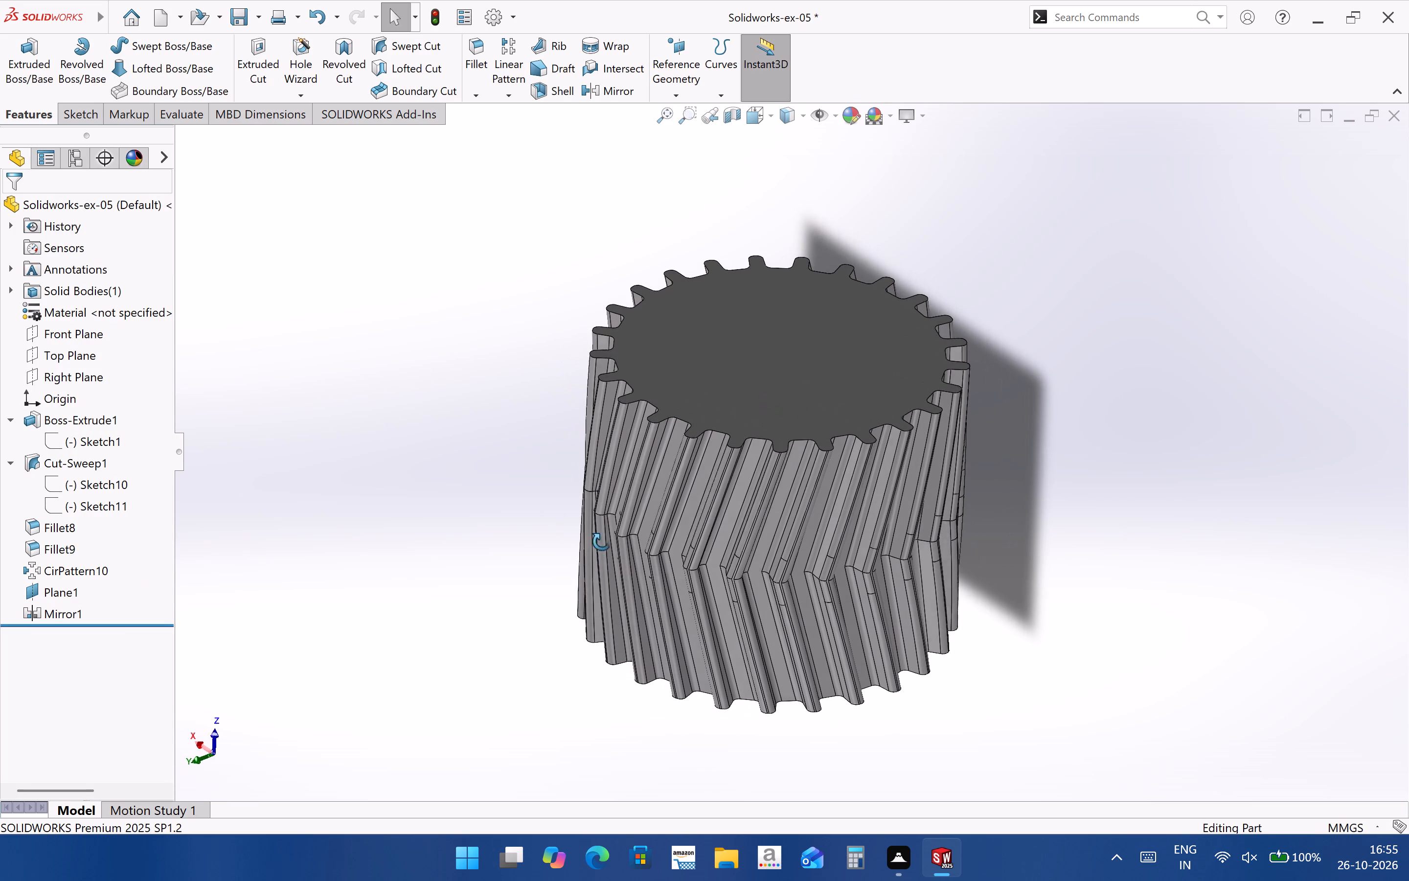
middle_drag(602, 542, 511, 523)
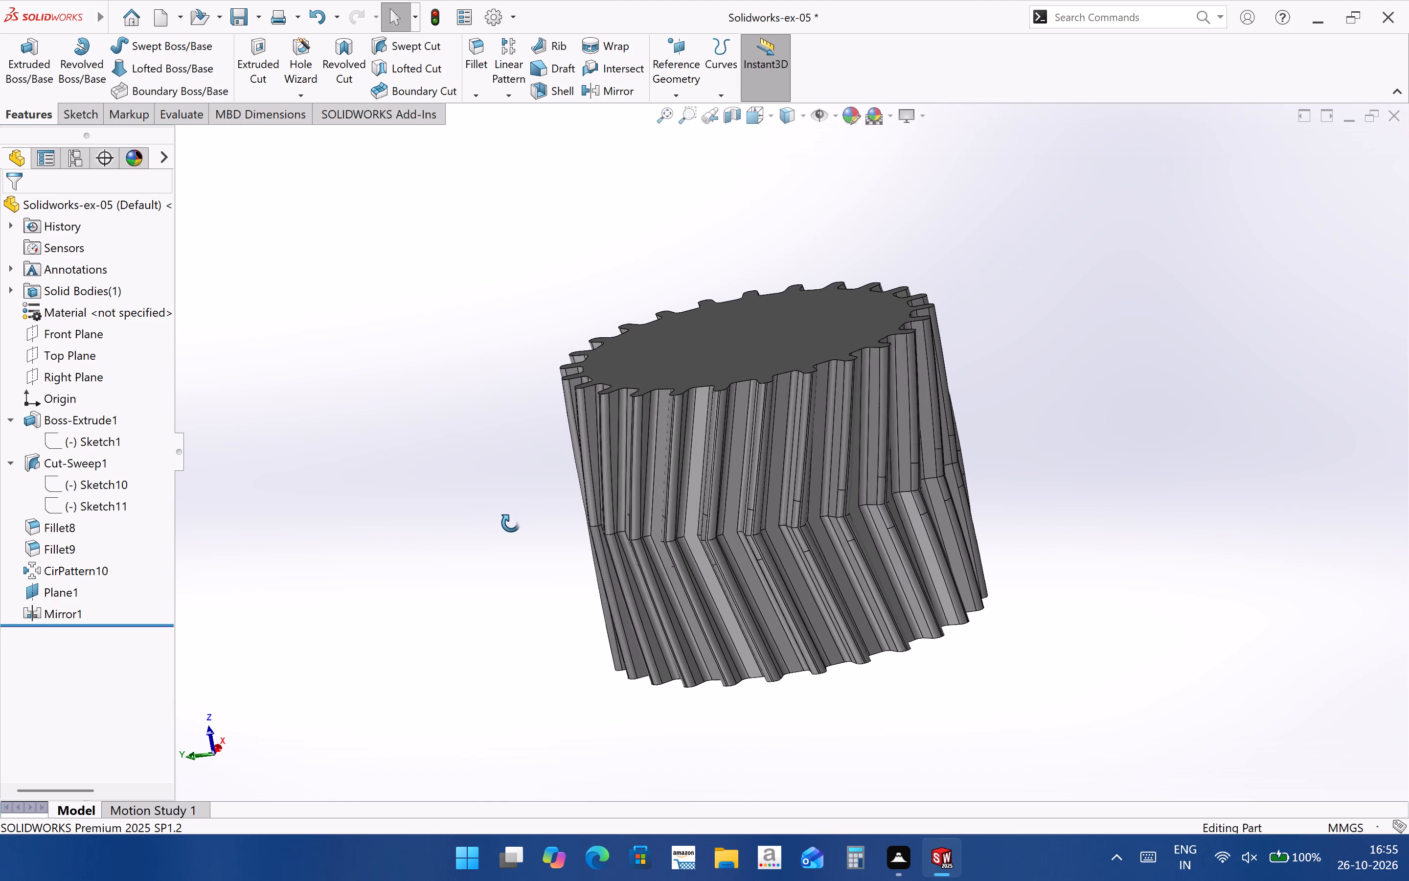
middle_drag(511, 523, 570, 580)
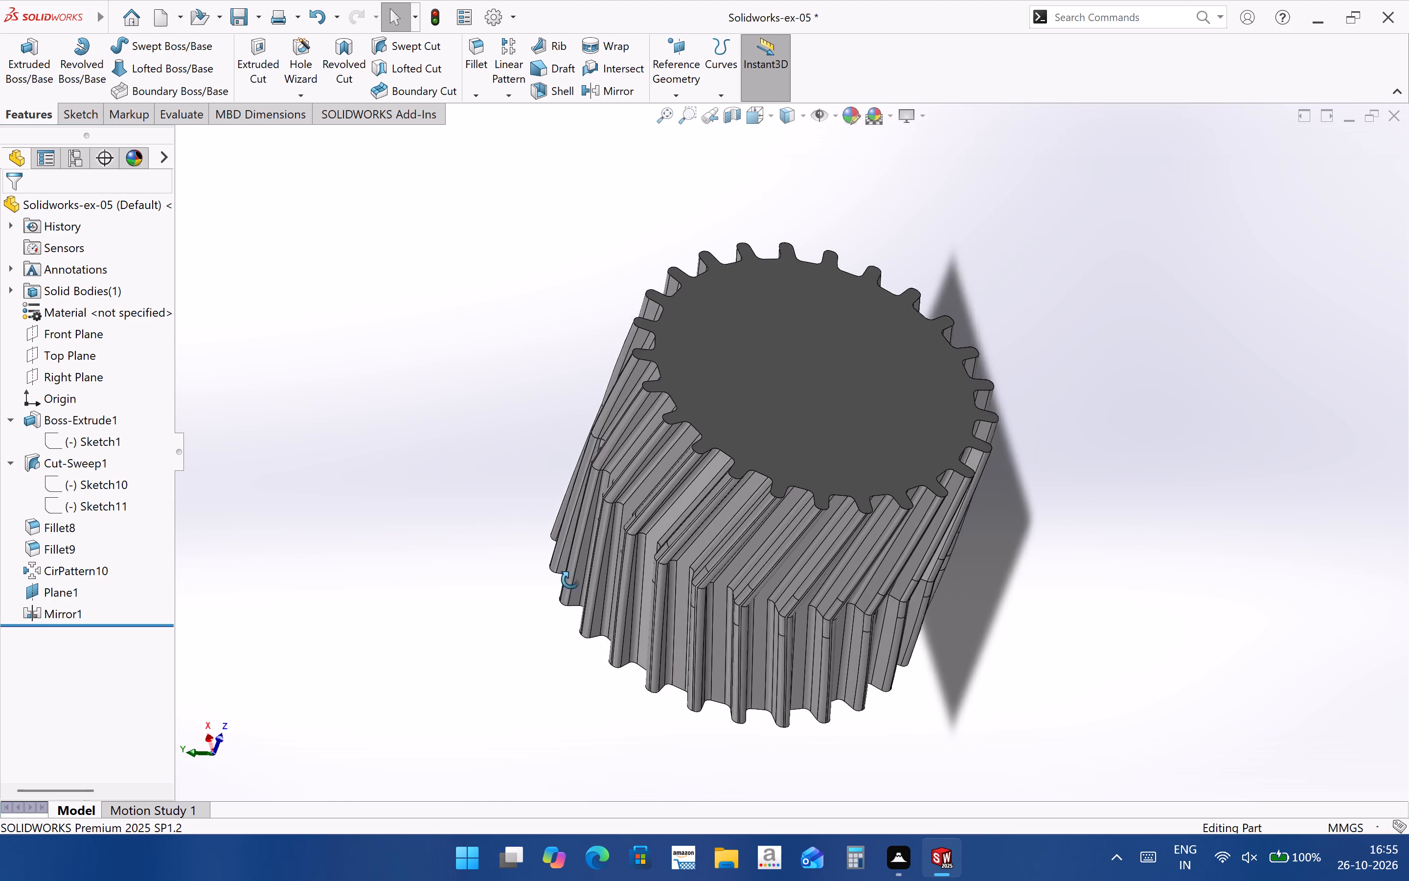
middle_drag(570, 580, 756, 533)
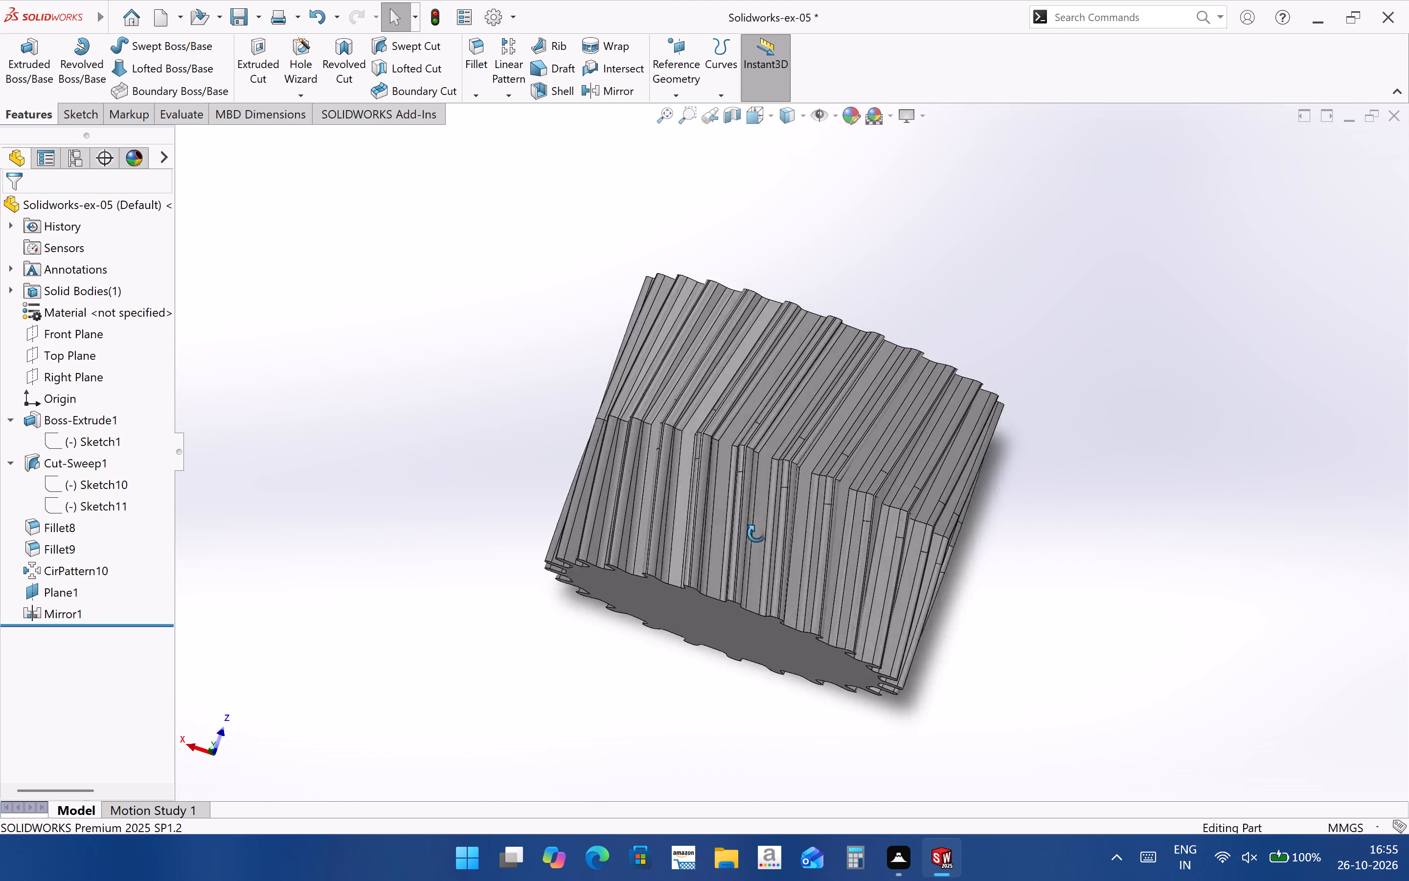
middle_drag(756, 533, 974, 582)
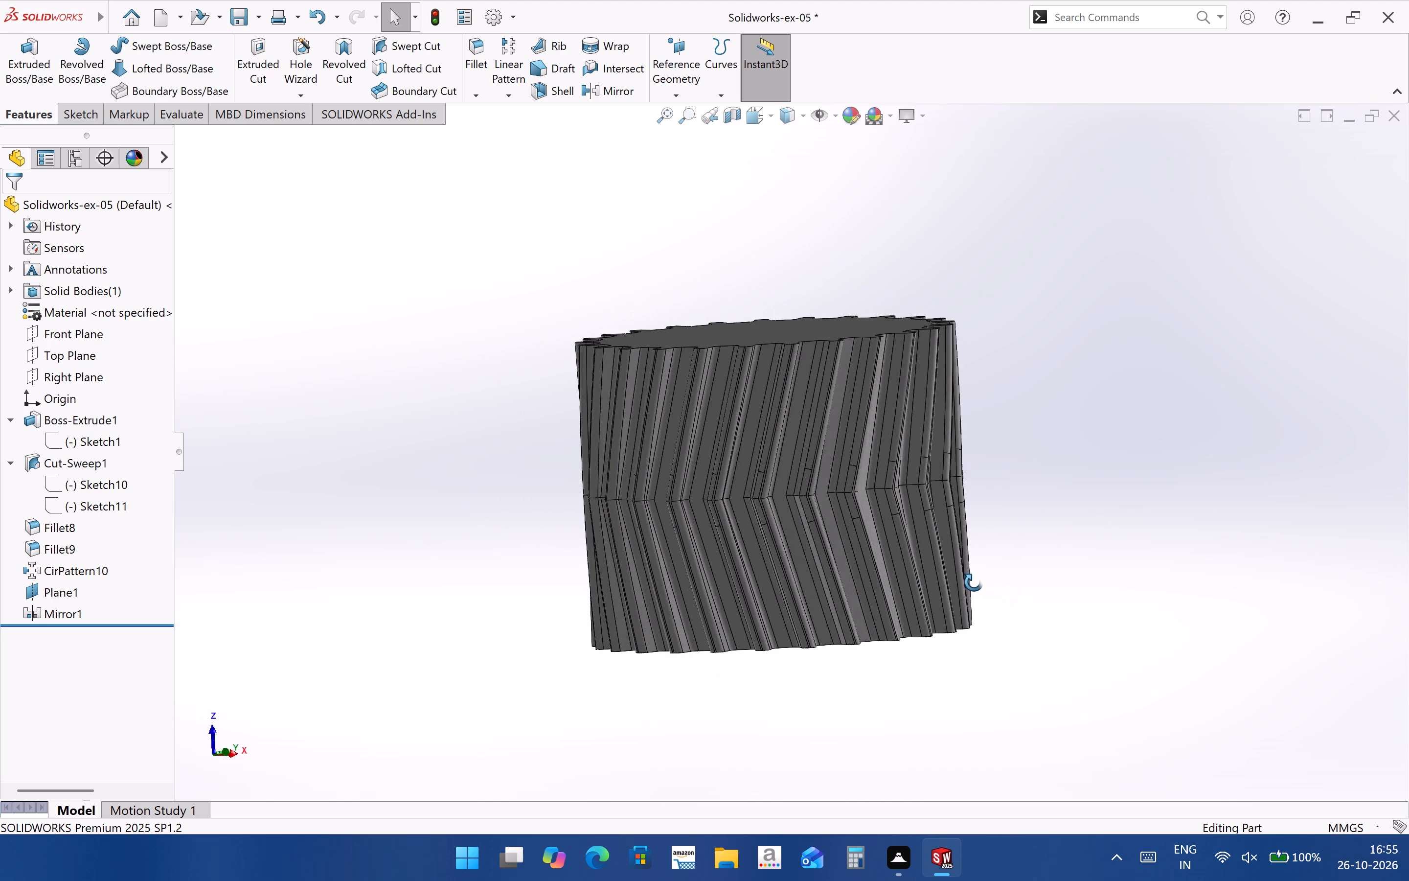
middle_drag(974, 582, 918, 635)
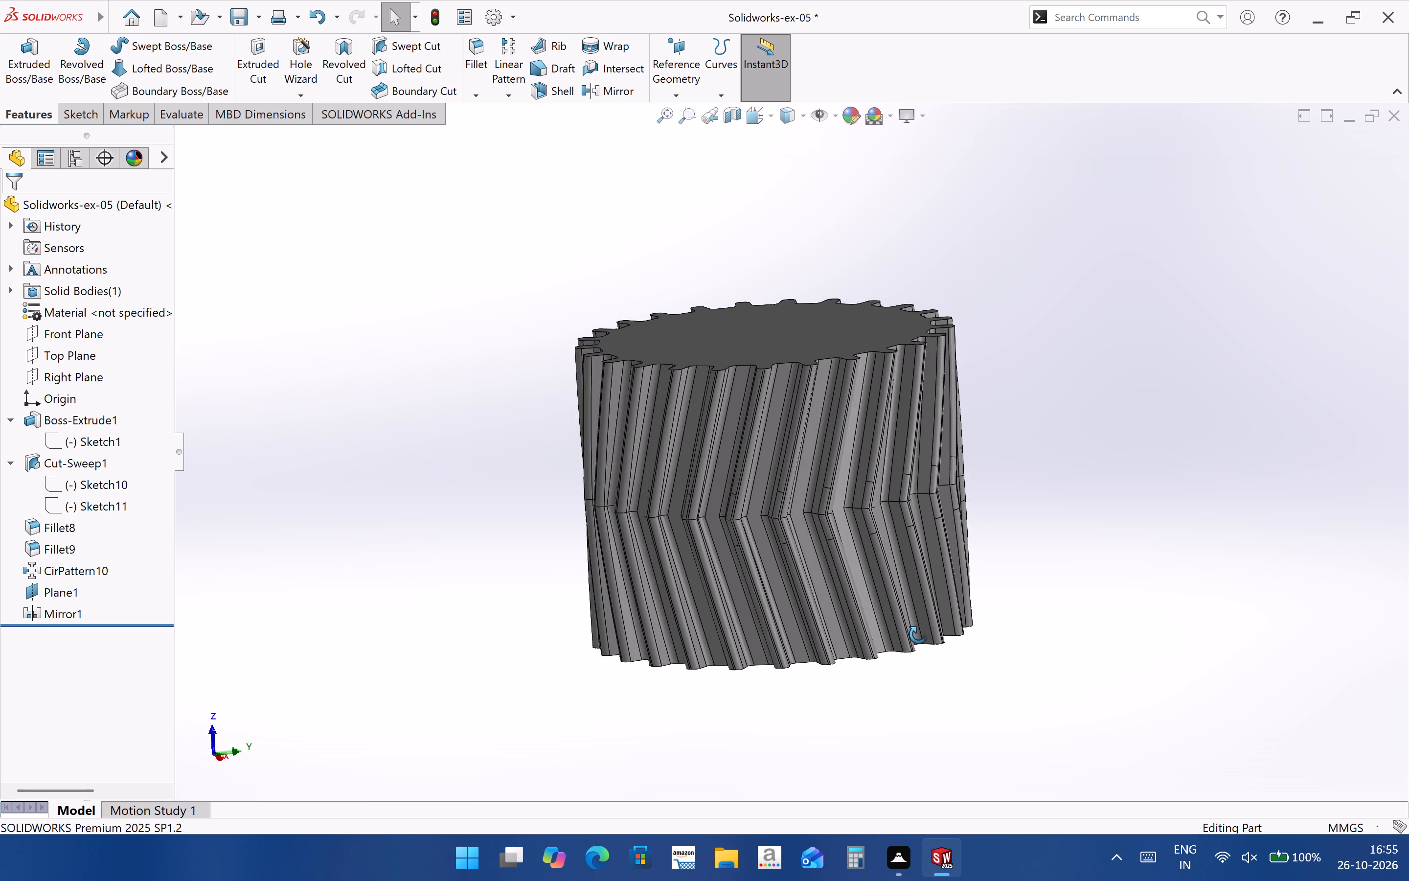
middle_drag(918, 635, 918, 640)
middle_drag(918, 641, 919, 616)
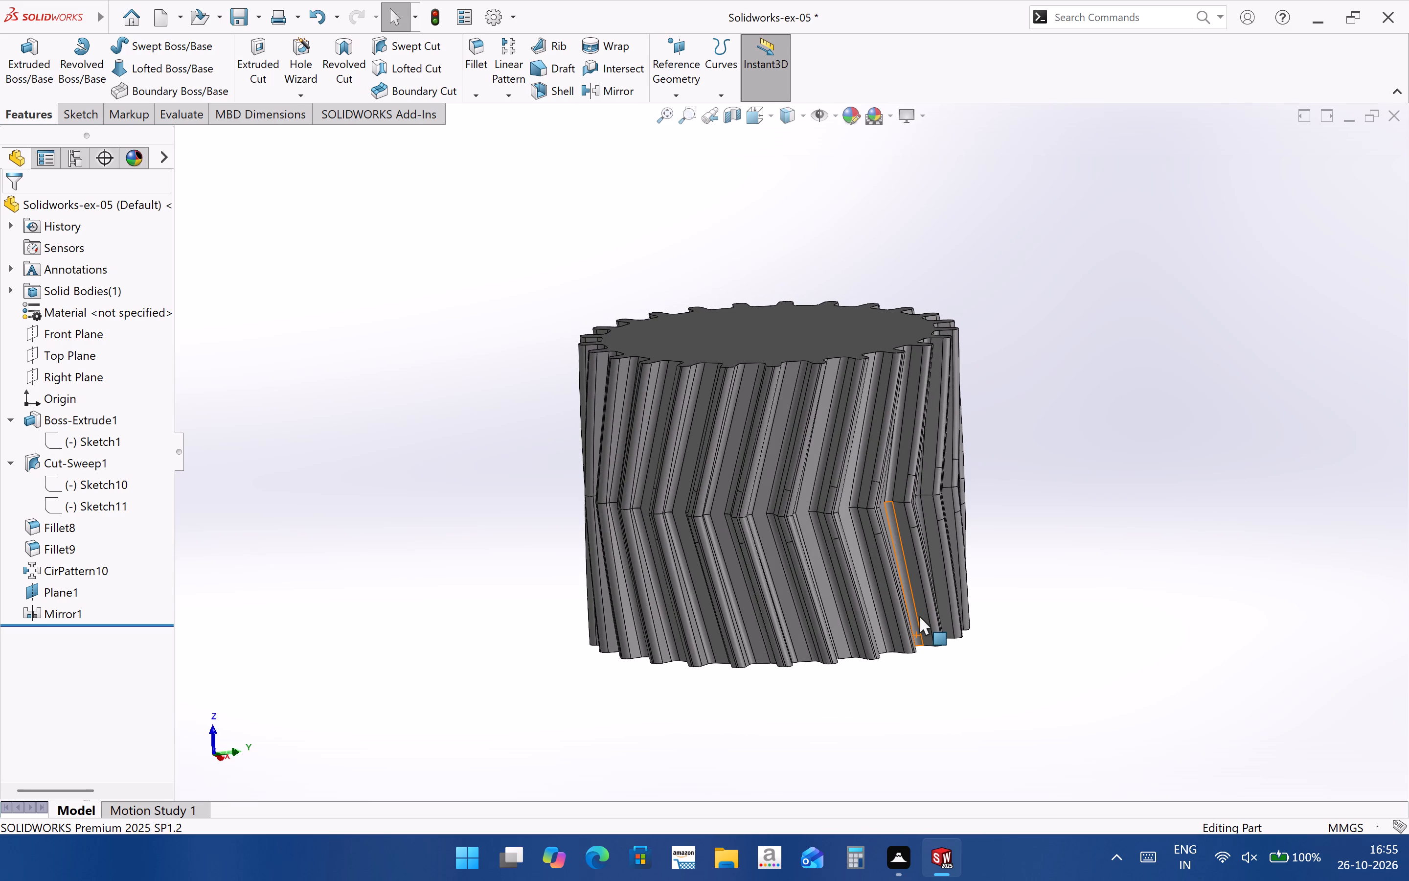
middle_drag(918, 636, 933, 690)
scroll(917, 640, up, 2)
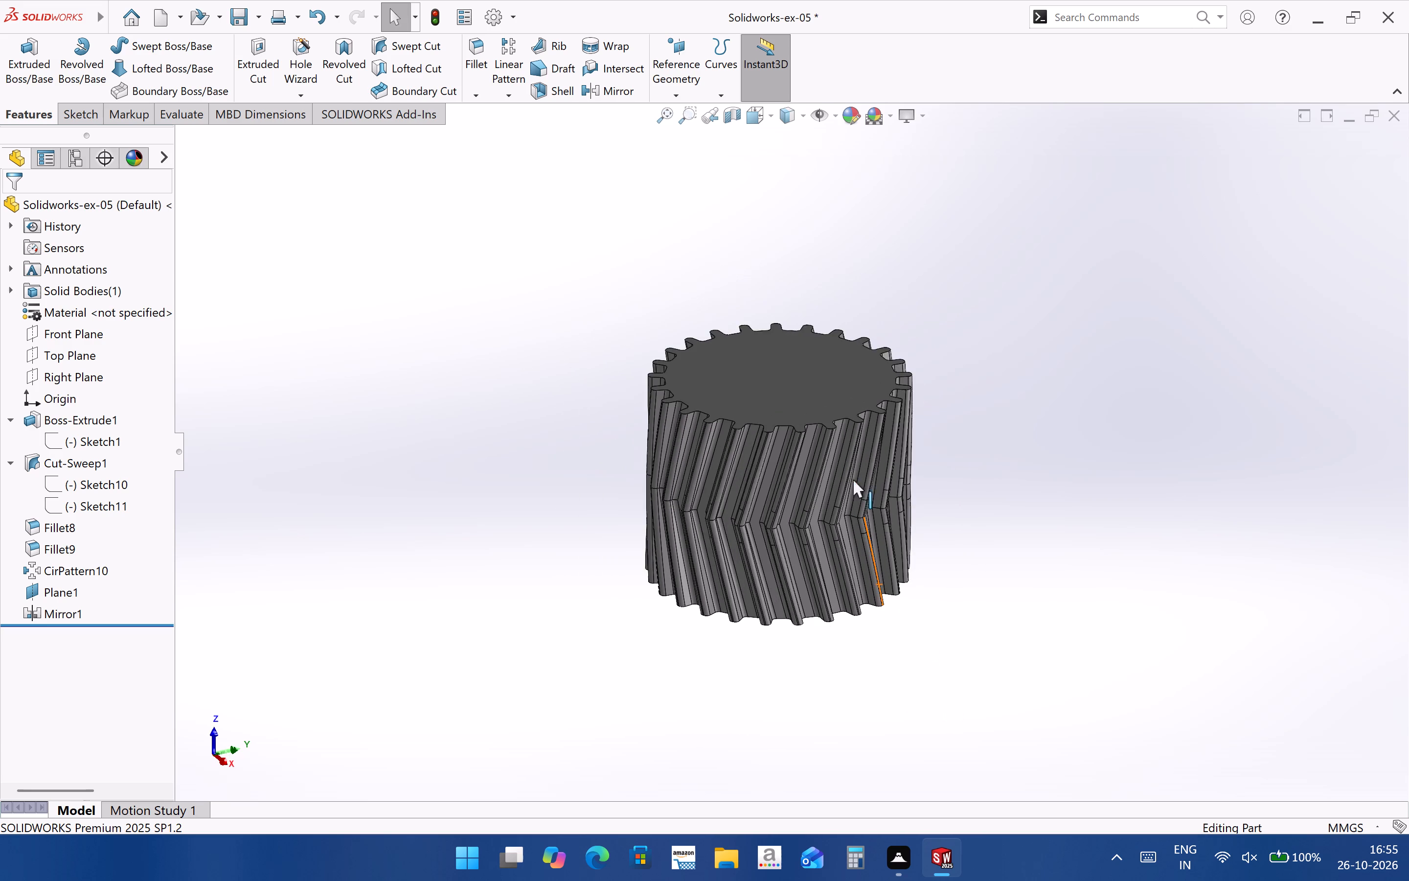
scroll(834, 455, down, 3)
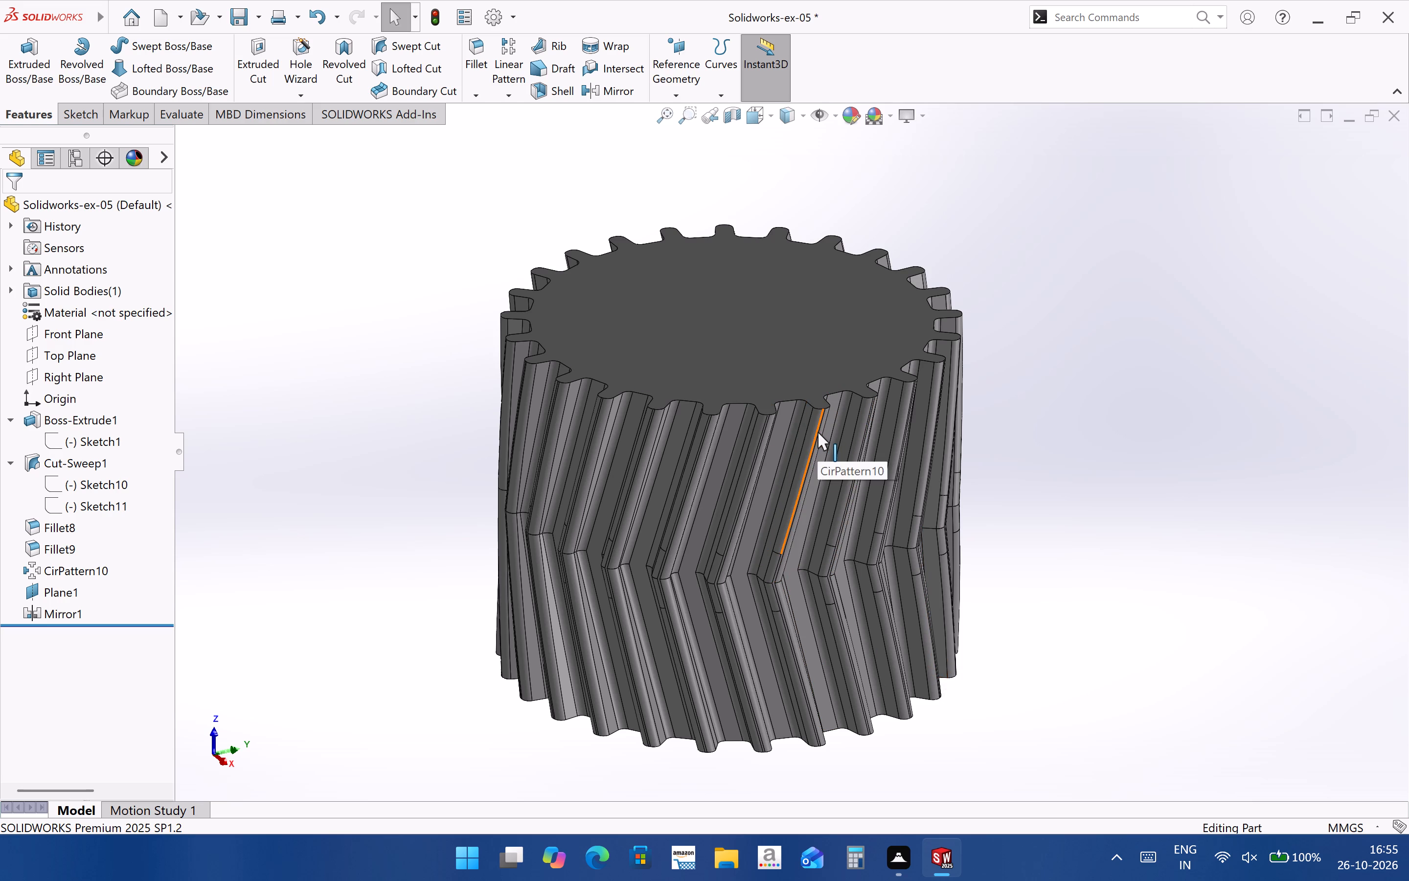
scroll(1200, 472, up, 2)
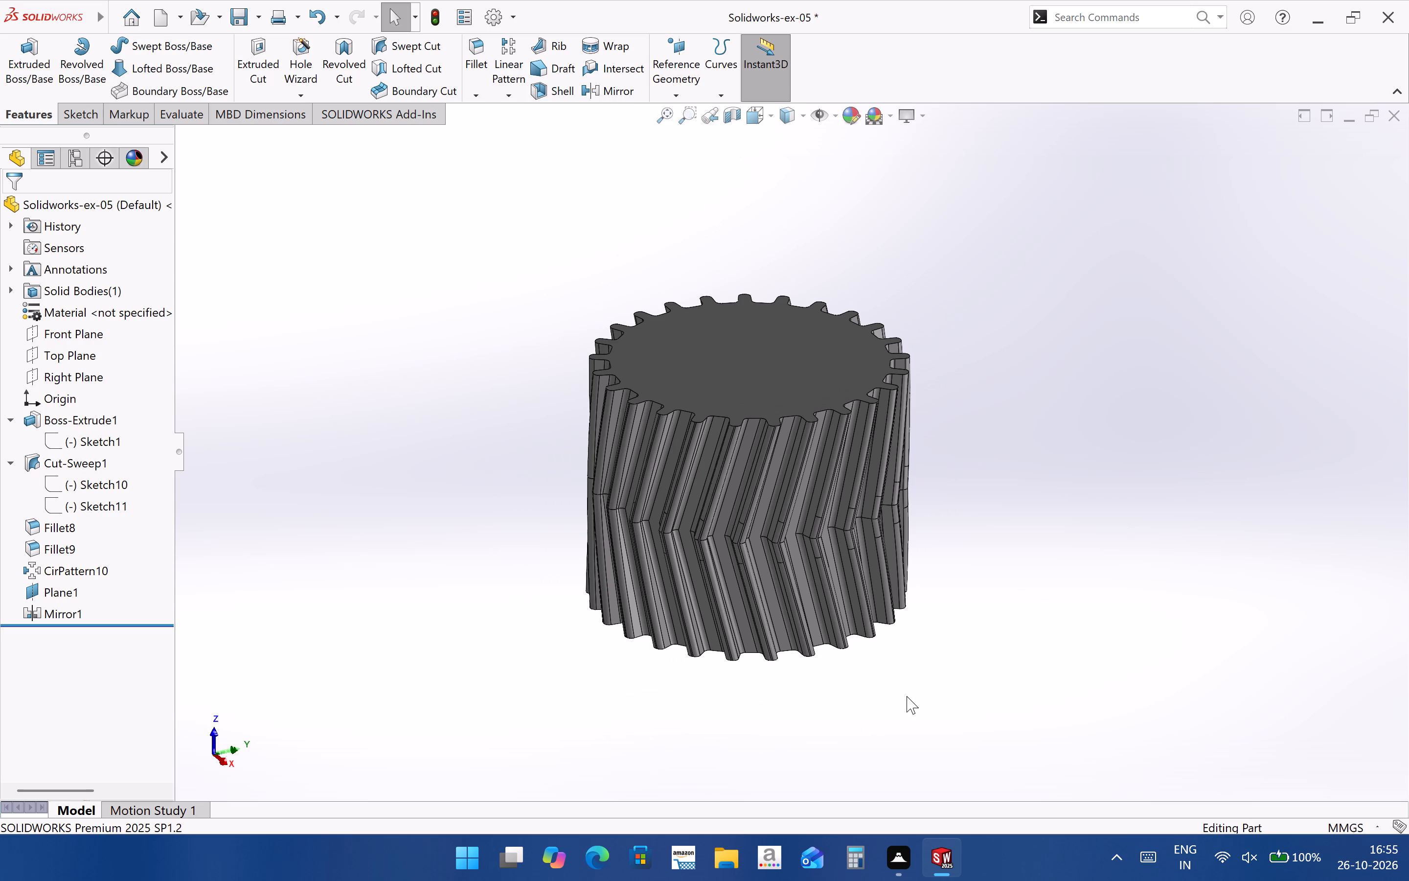
scroll(755, 419, down, 3)
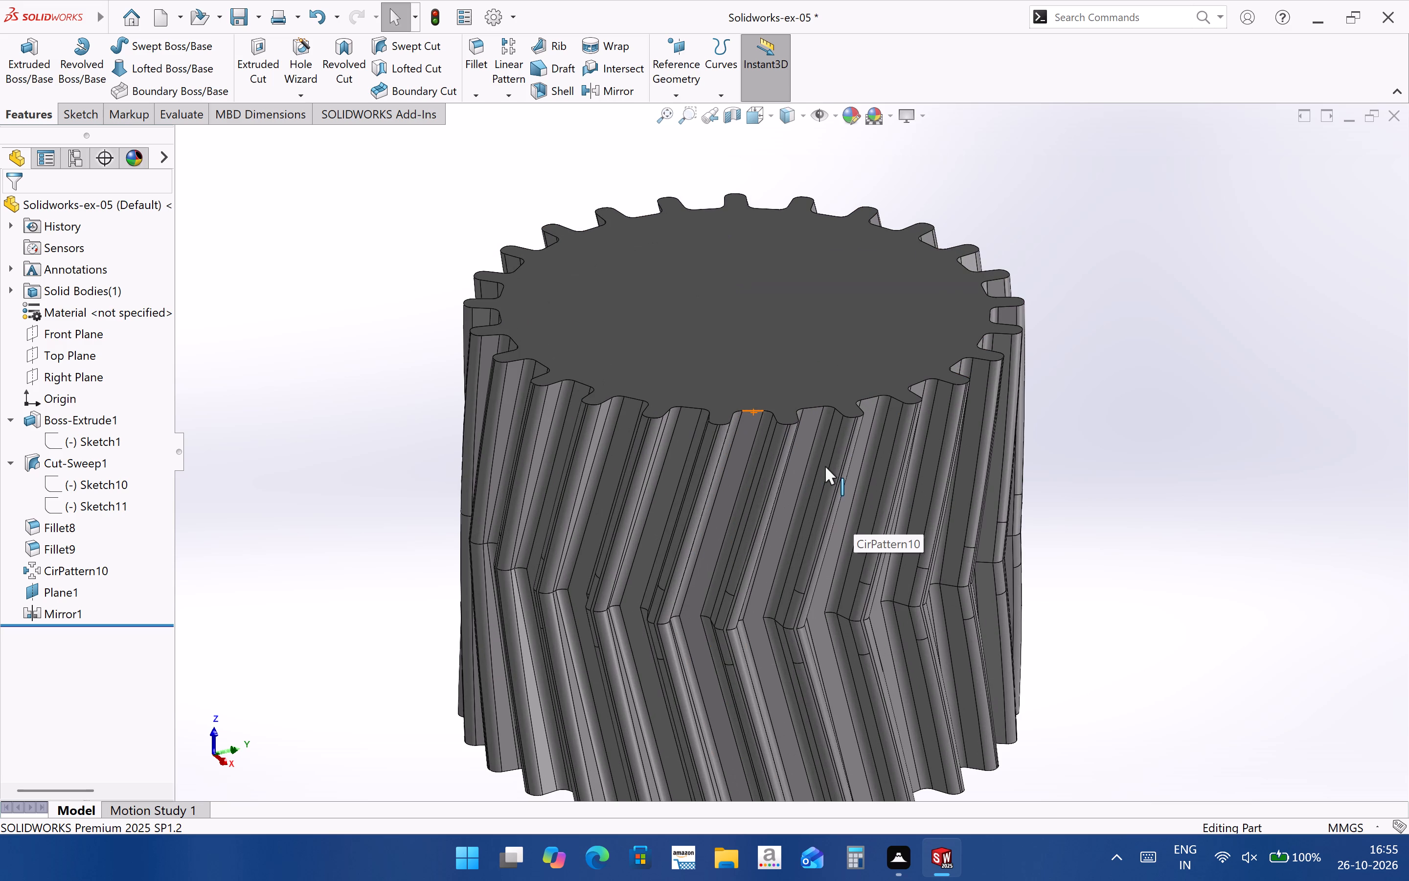
scroll(952, 570, up, 3)
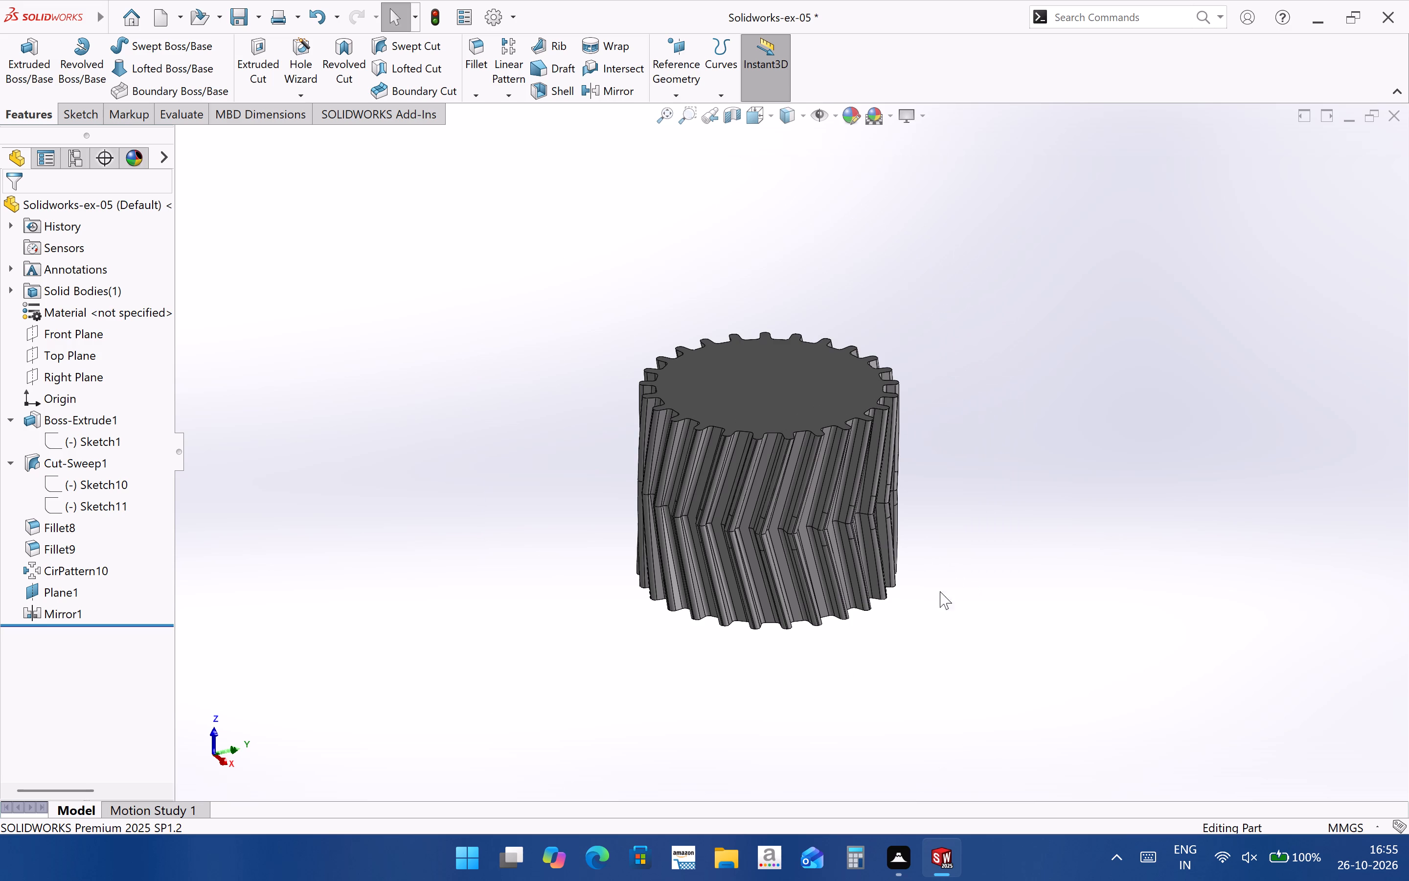
Create a new drawing using a browsed sheet format file that has a MODEL NAME title block.
click(138, 42)
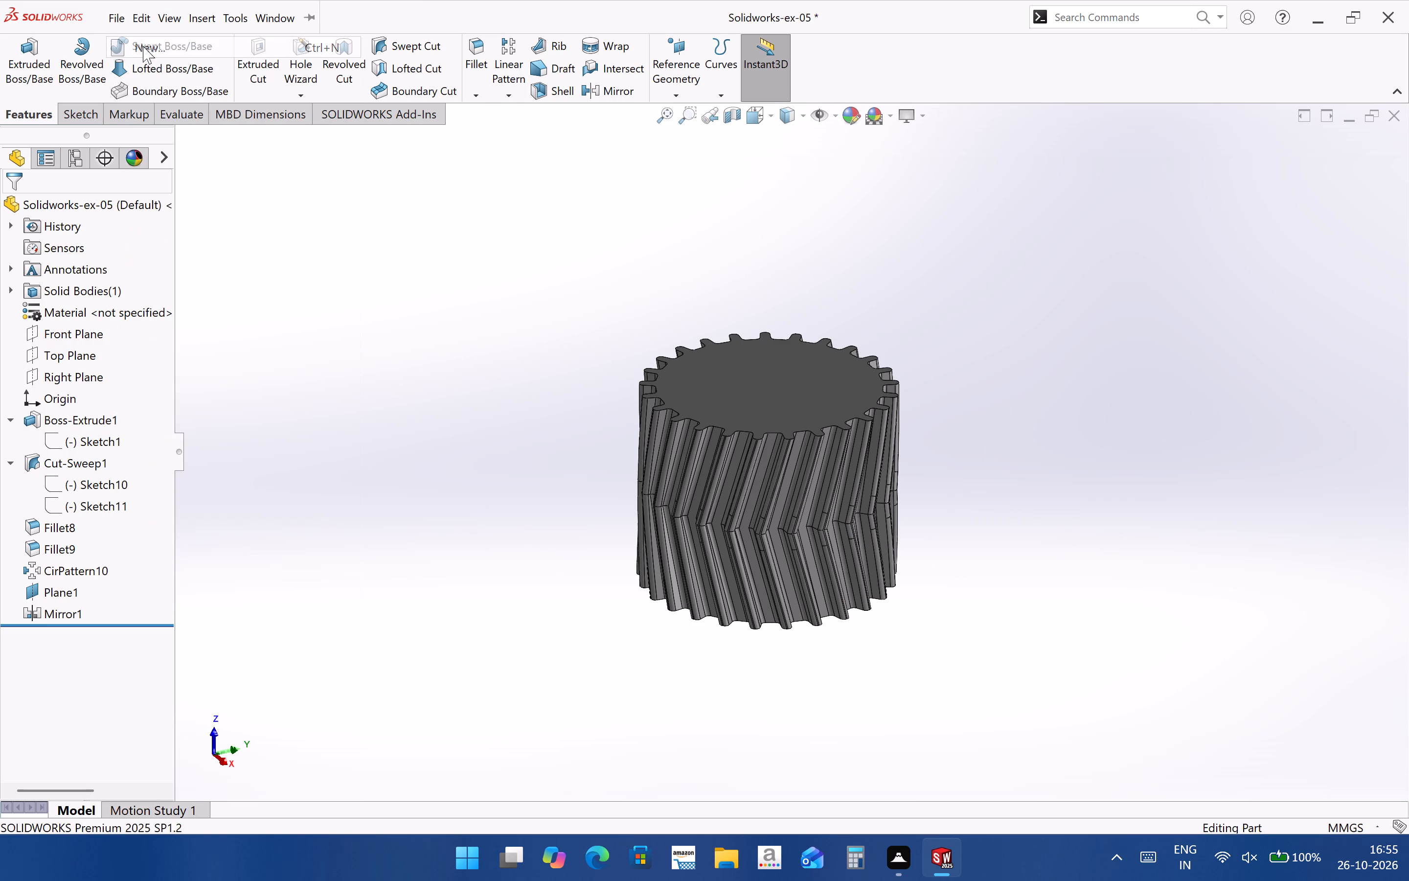
click(636, 293)
click(506, 490)
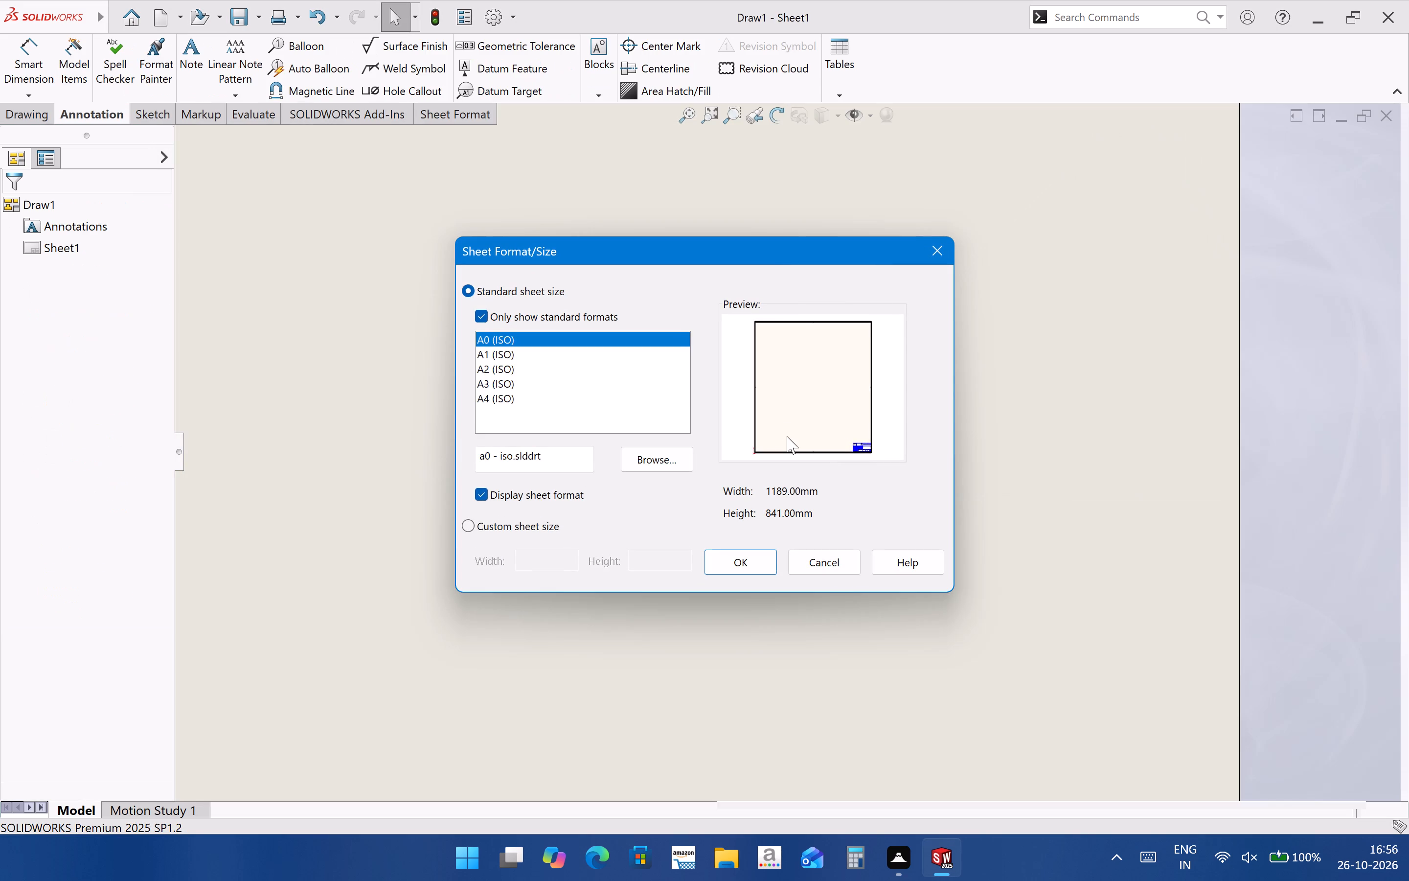
click(641, 458)
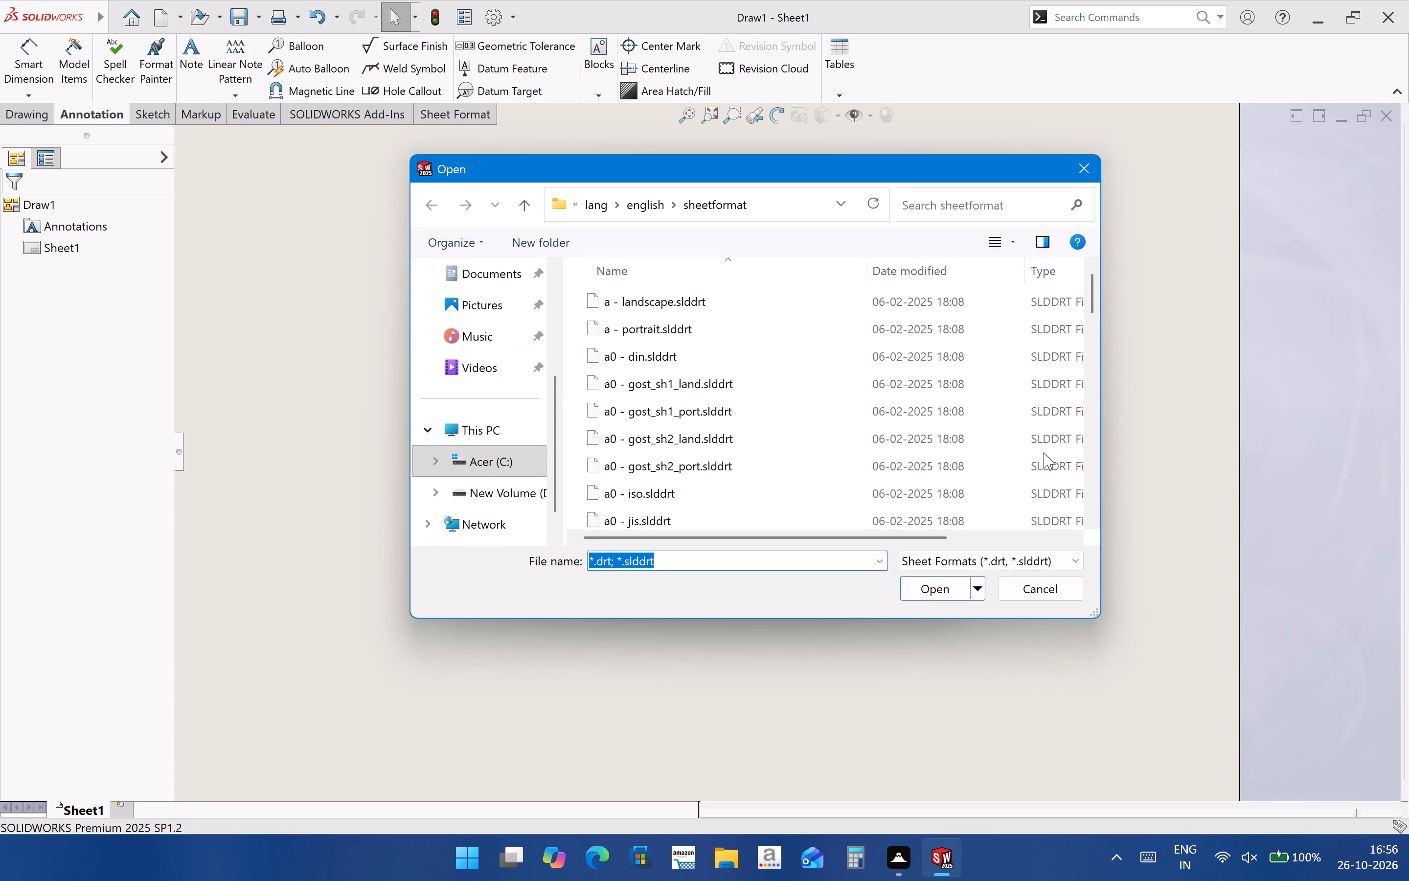
drag(1093, 313, 1092, 545)
click(704, 493)
click(931, 594)
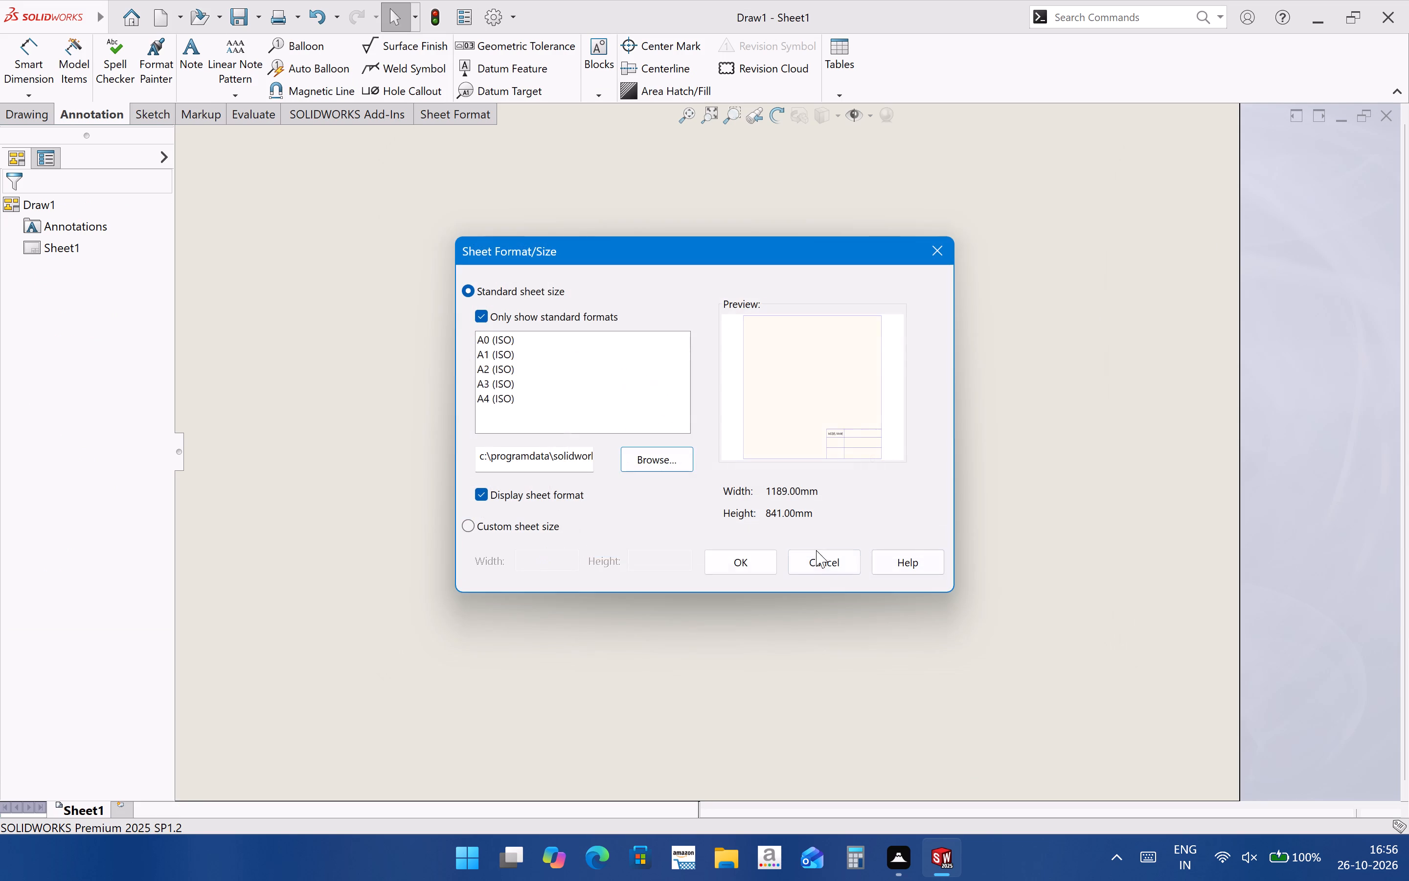
click(731, 564)
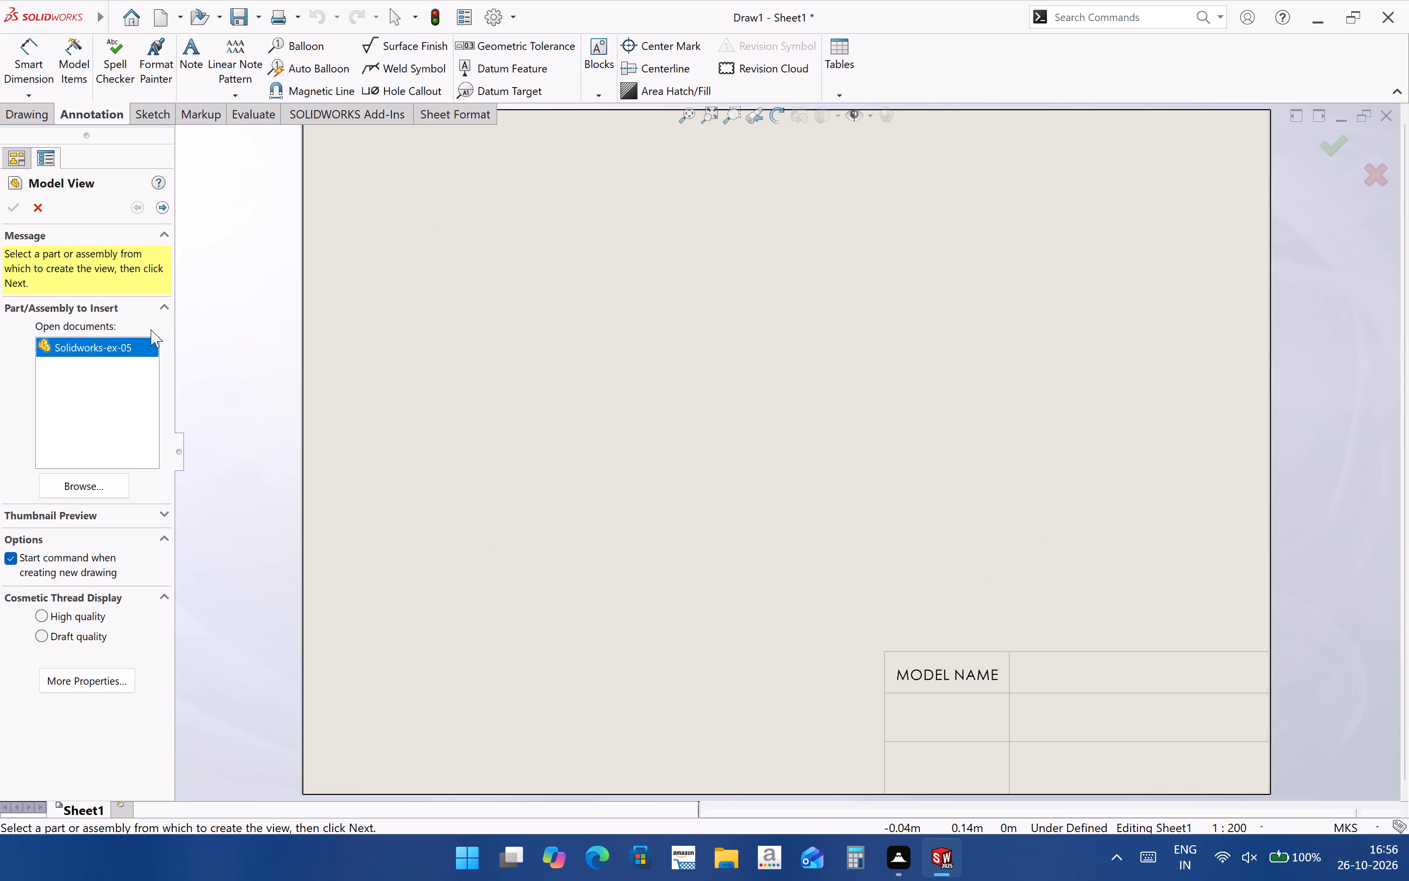
Place a circular end view of Solidworks-ex-05 in the upper-left area of the sheet, without any projected views.
double_click(110, 348)
click(582, 300)
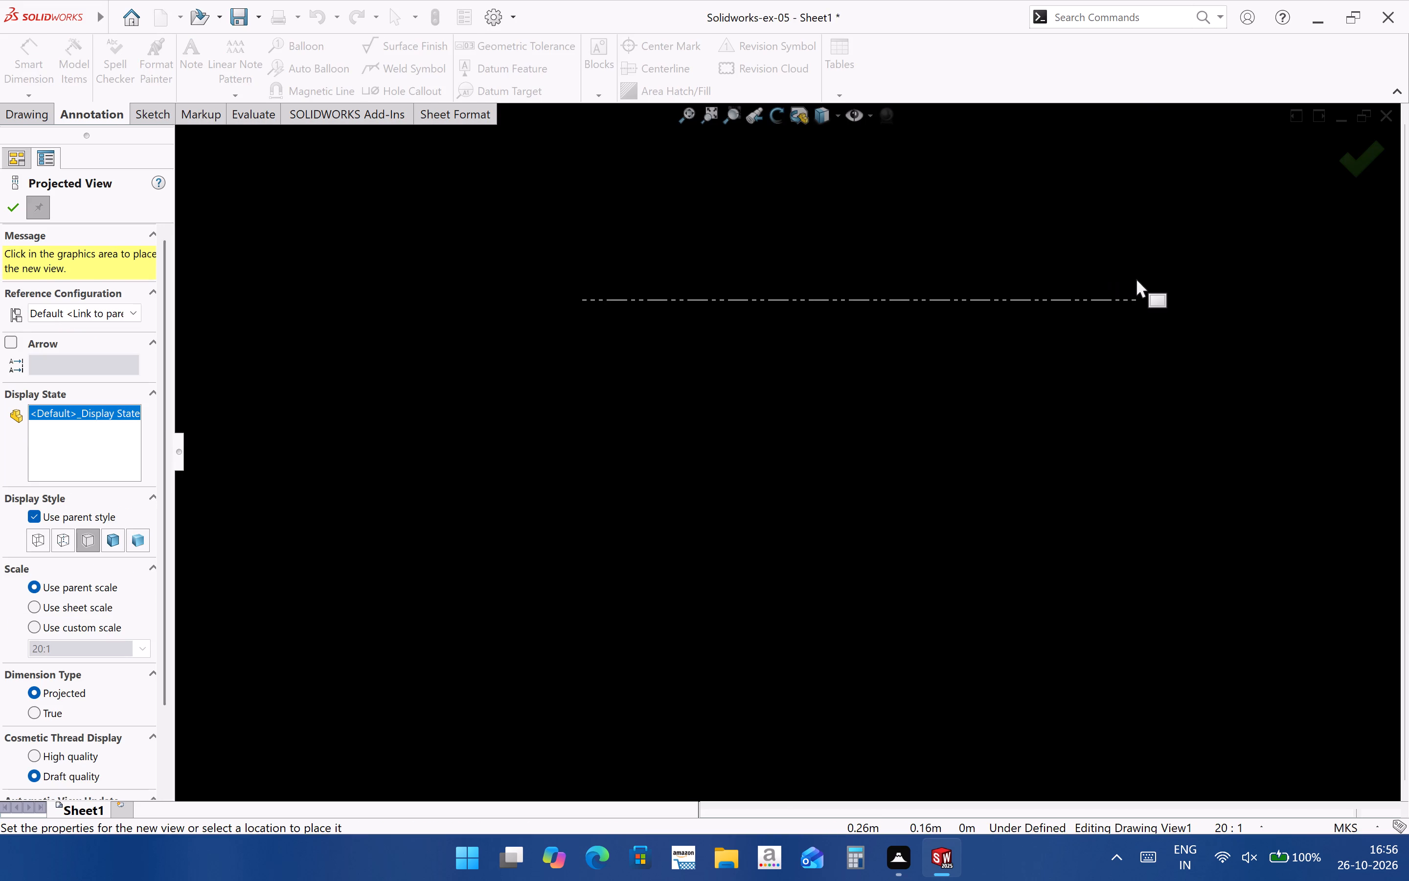
key(Escape)
scroll(693, 402, up, 2)
scroll(725, 338, down, 1)
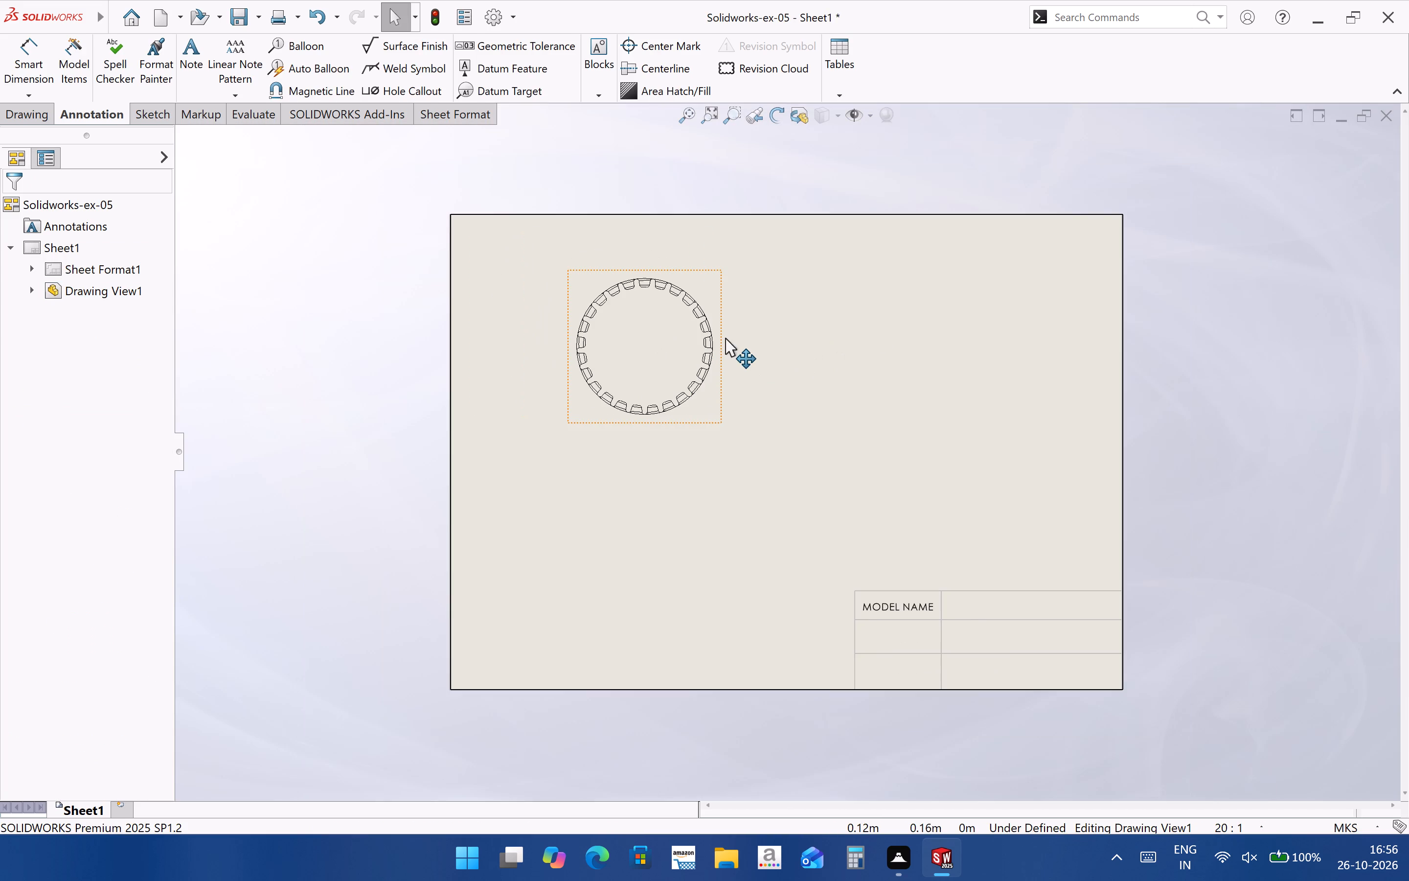
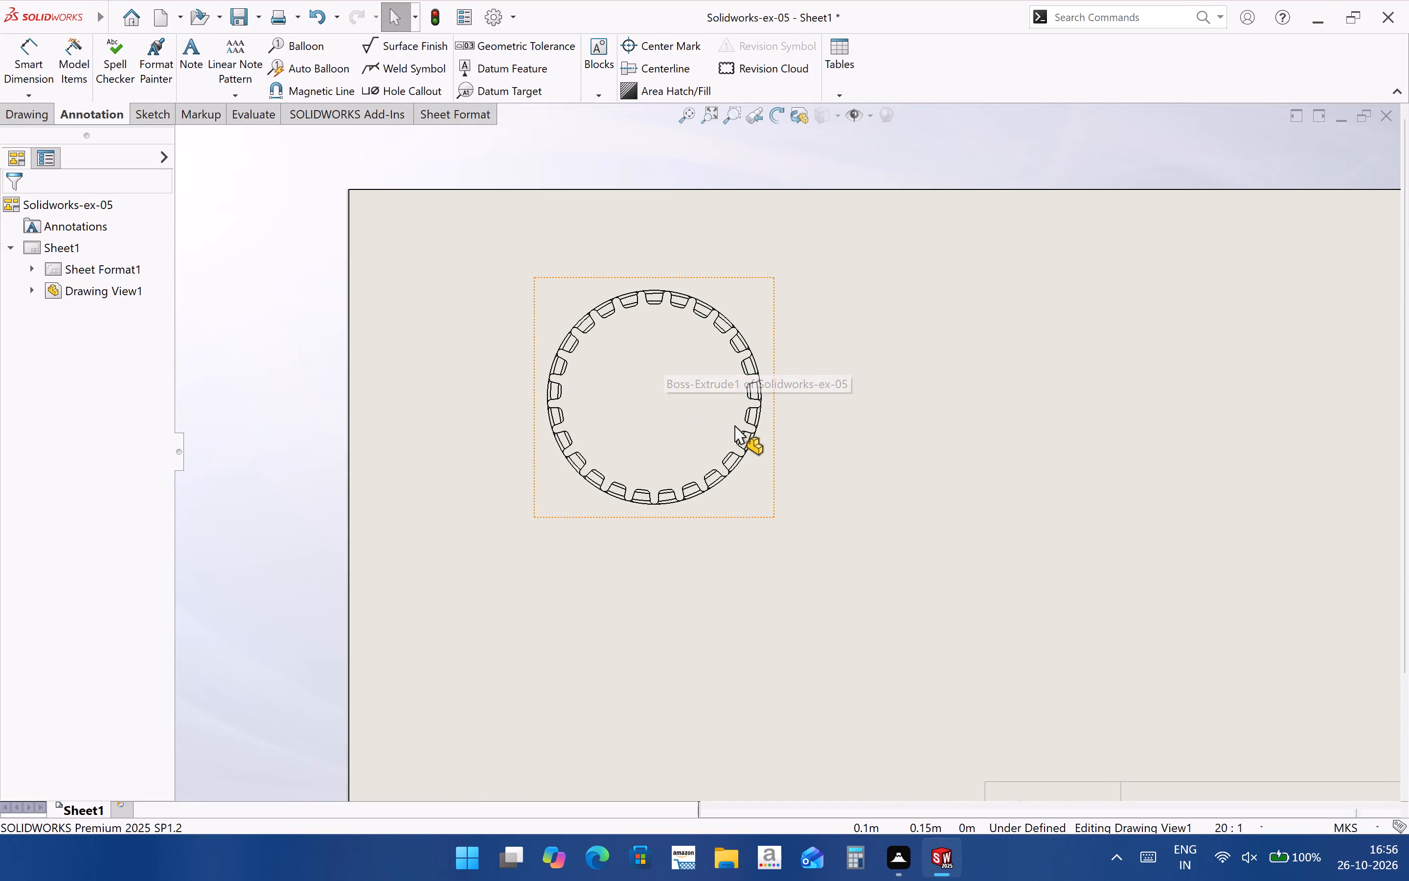
Switch from the drawing back to the Solidworks-ex-05 part window.
scroll(735, 426, down, 3)
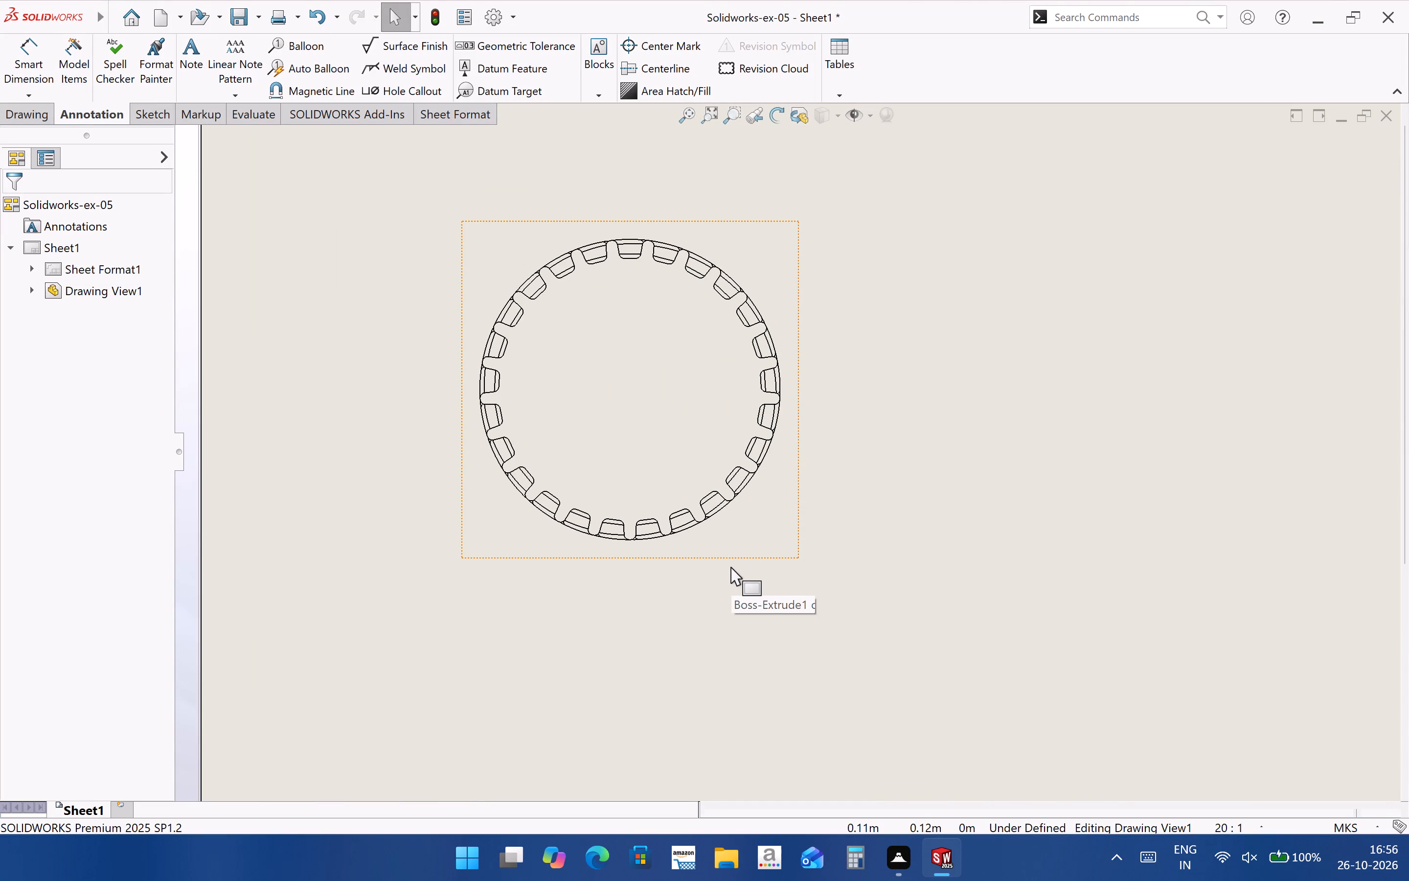
scroll(708, 434, down, 2)
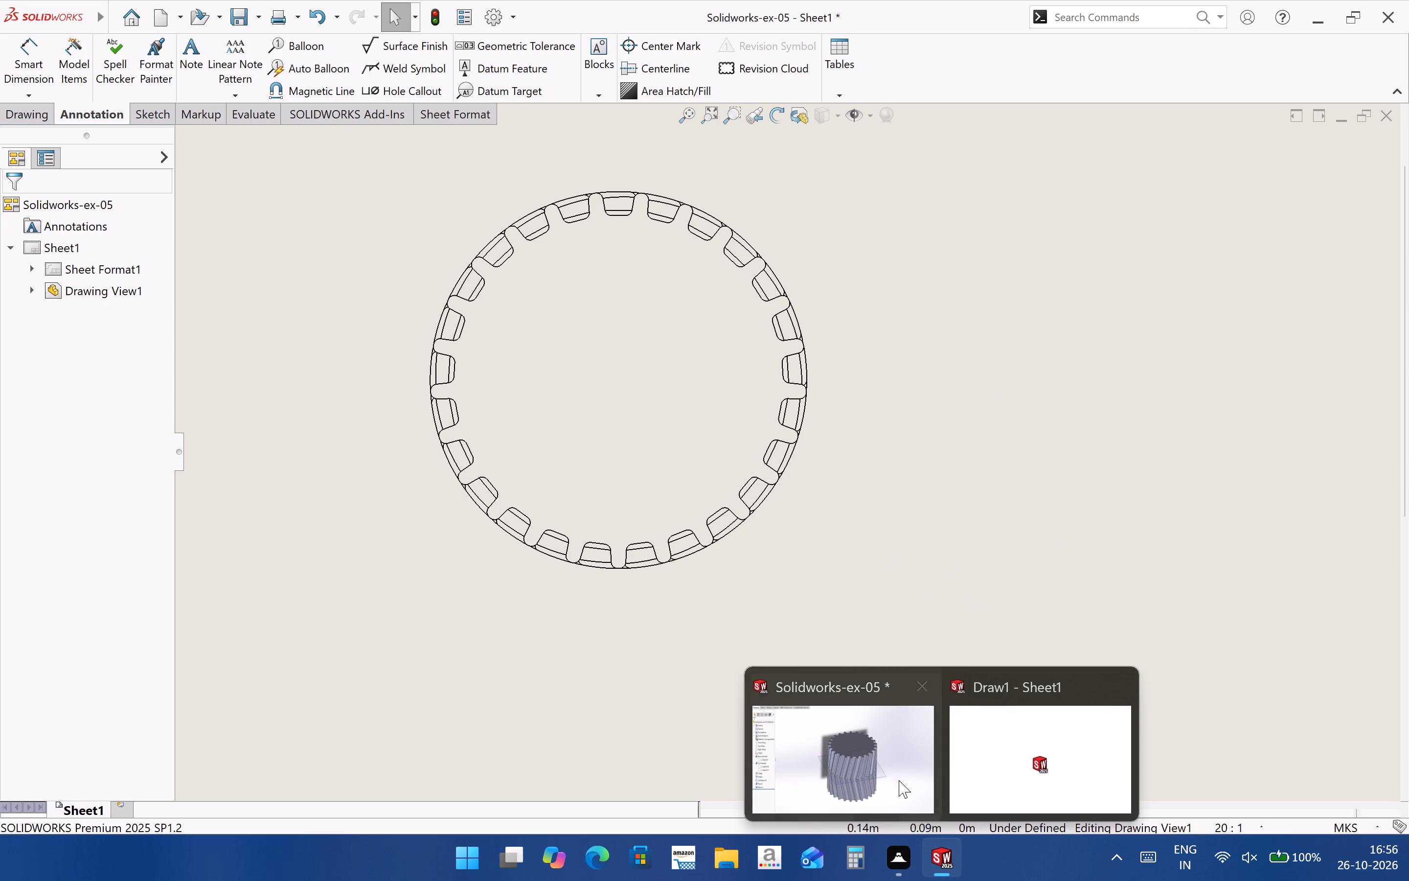
click(894, 771)
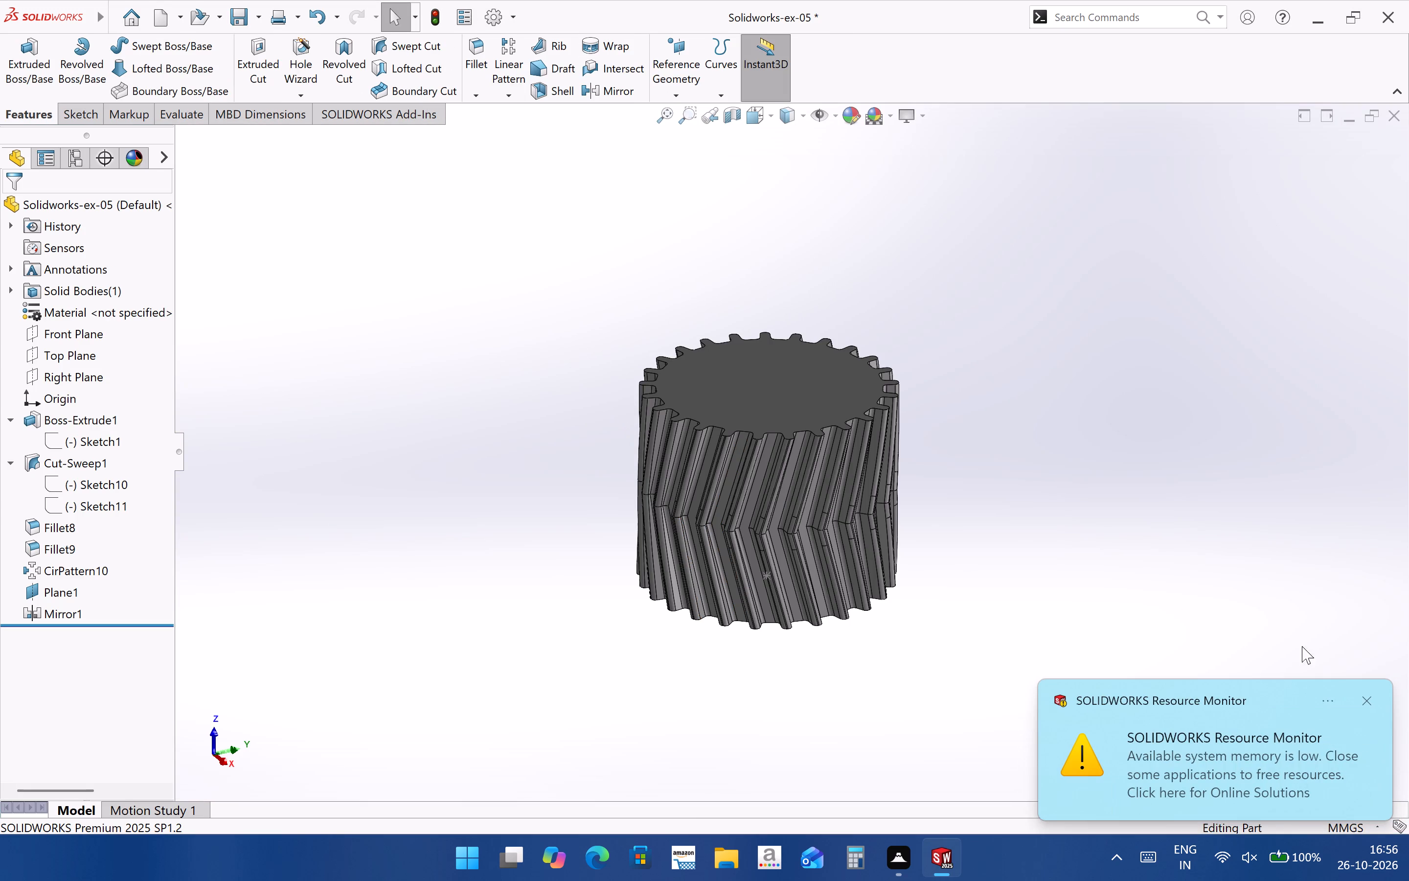
click(1375, 693)
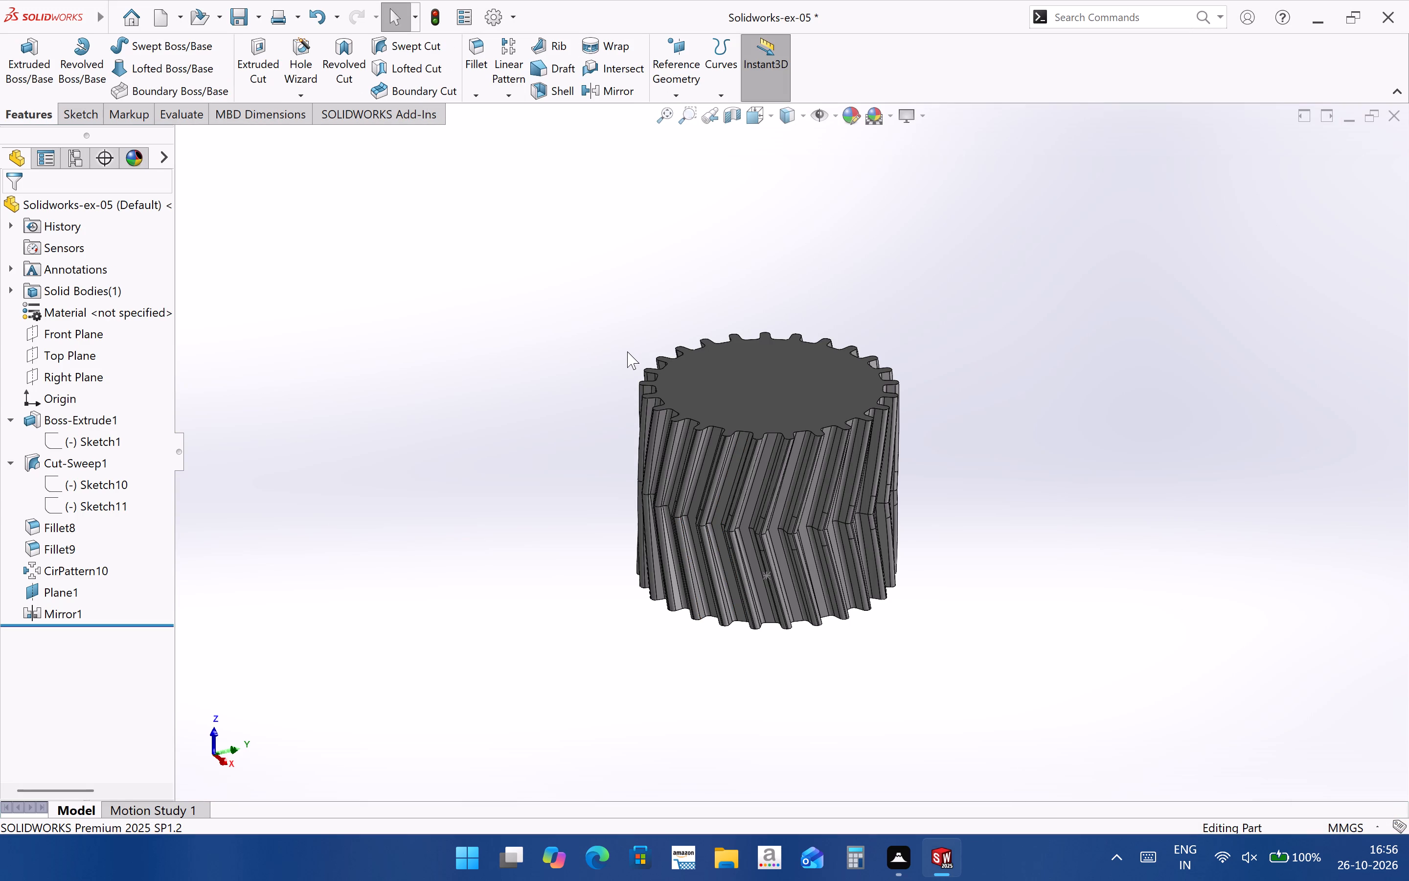
Sketch a circle centred on the origin on the gear's end face and dimension its diameter to 2 mm.
middle_drag(667, 440, 667, 575)
click(786, 472)
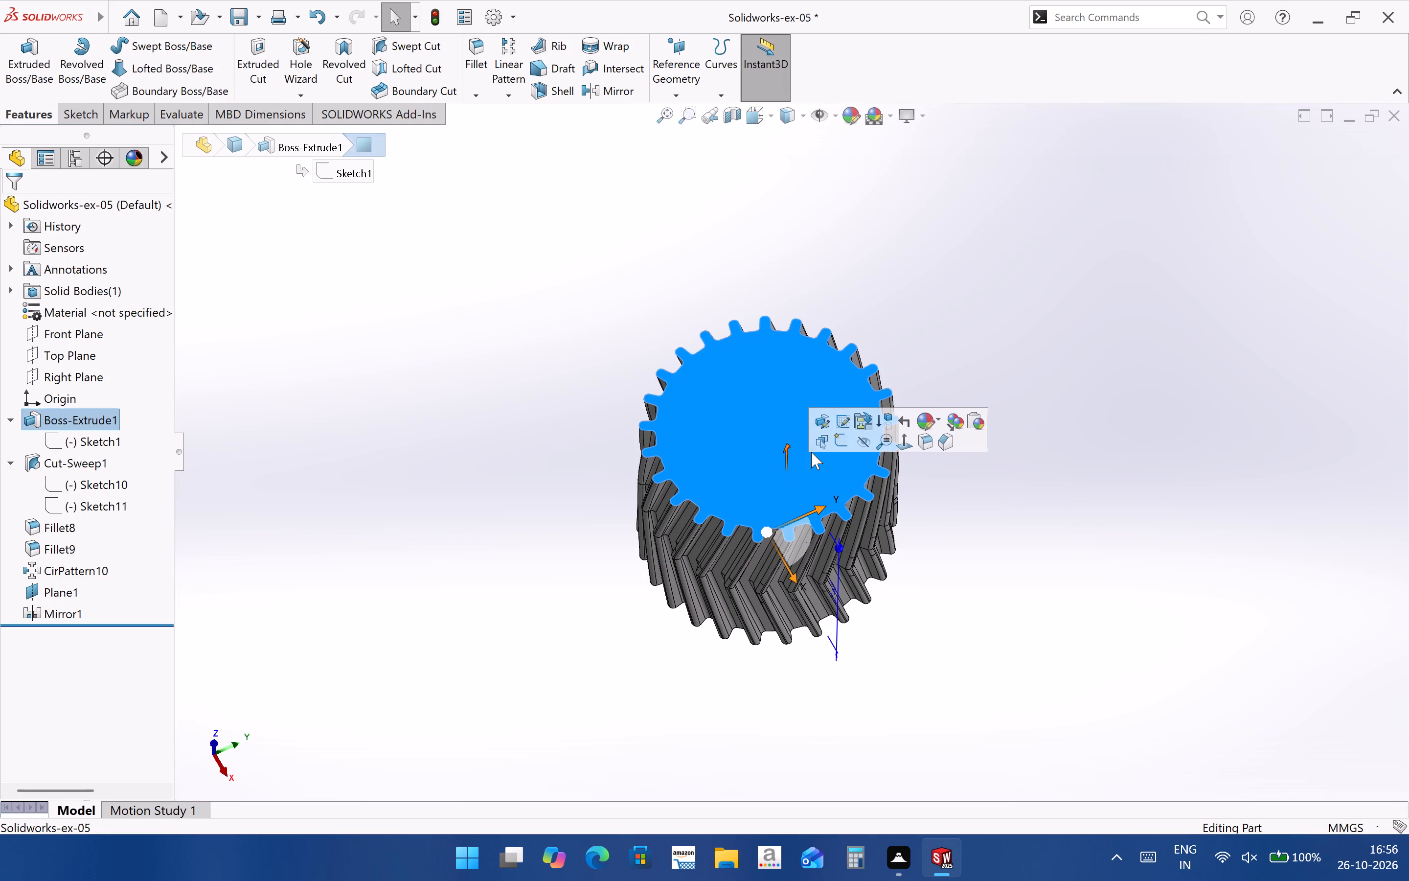
click(840, 446)
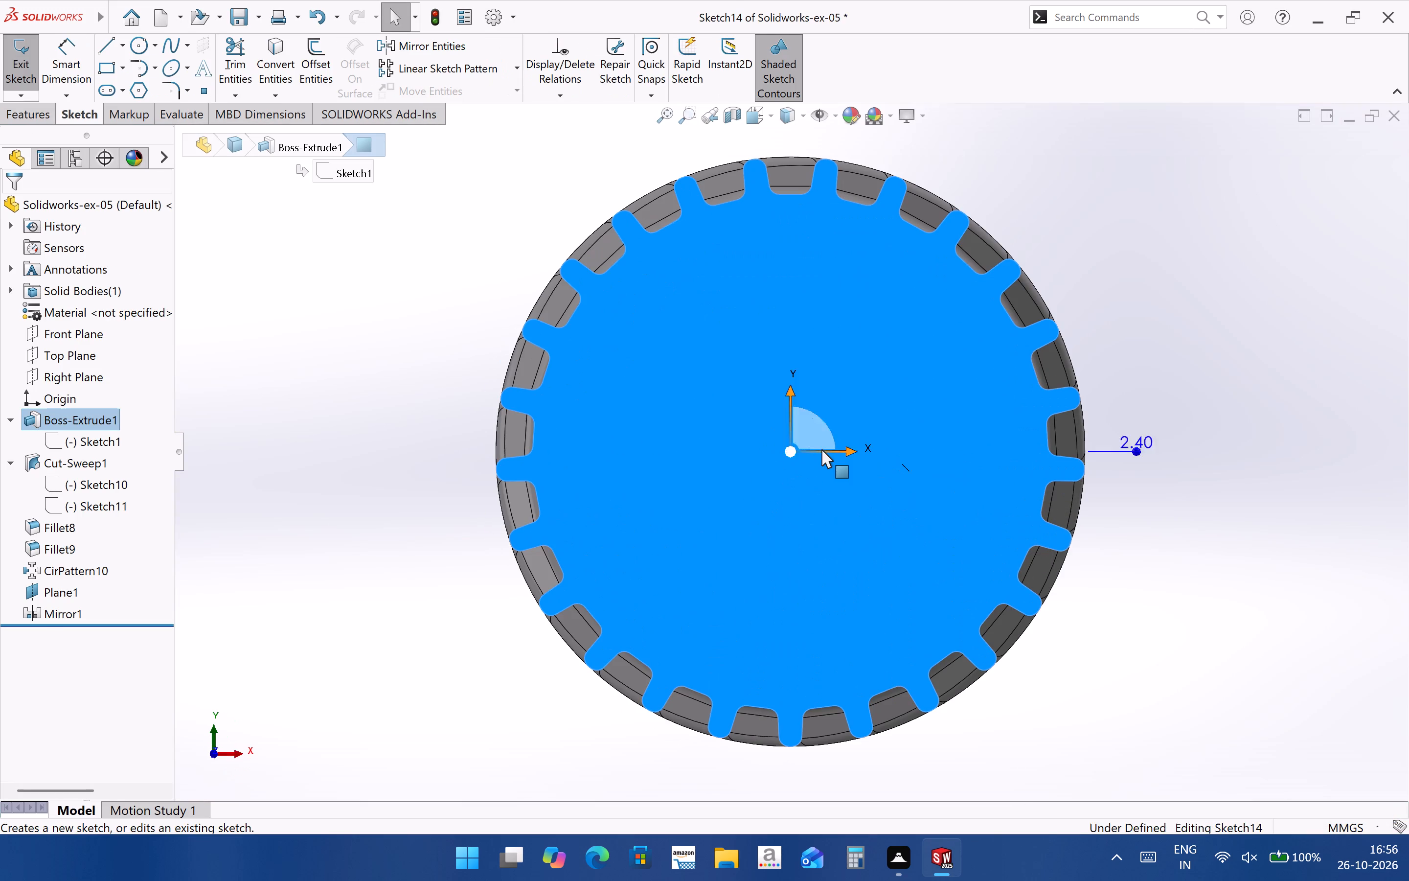
click(138, 49)
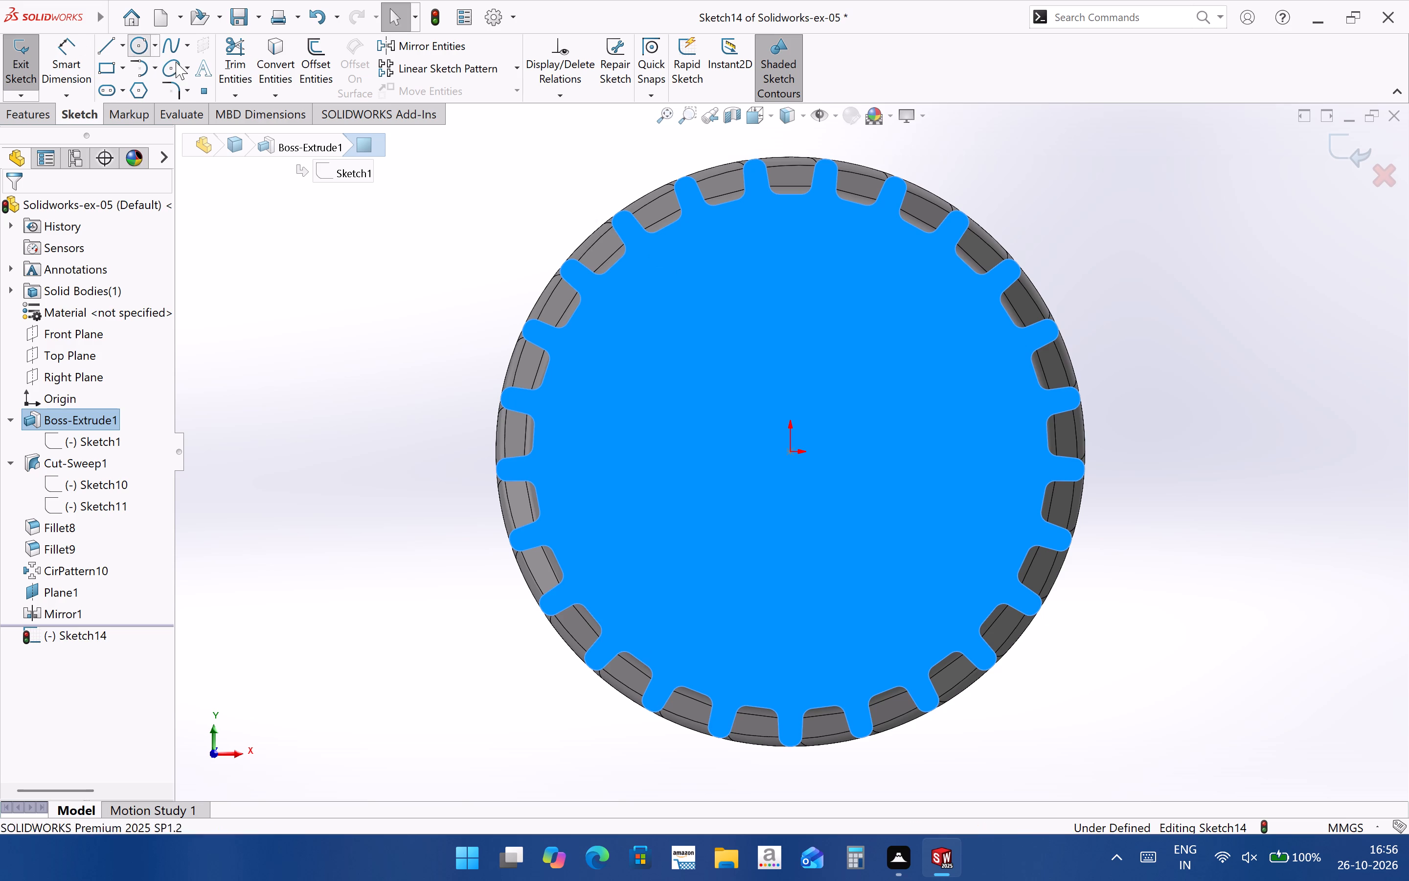
click(790, 451)
click(855, 361)
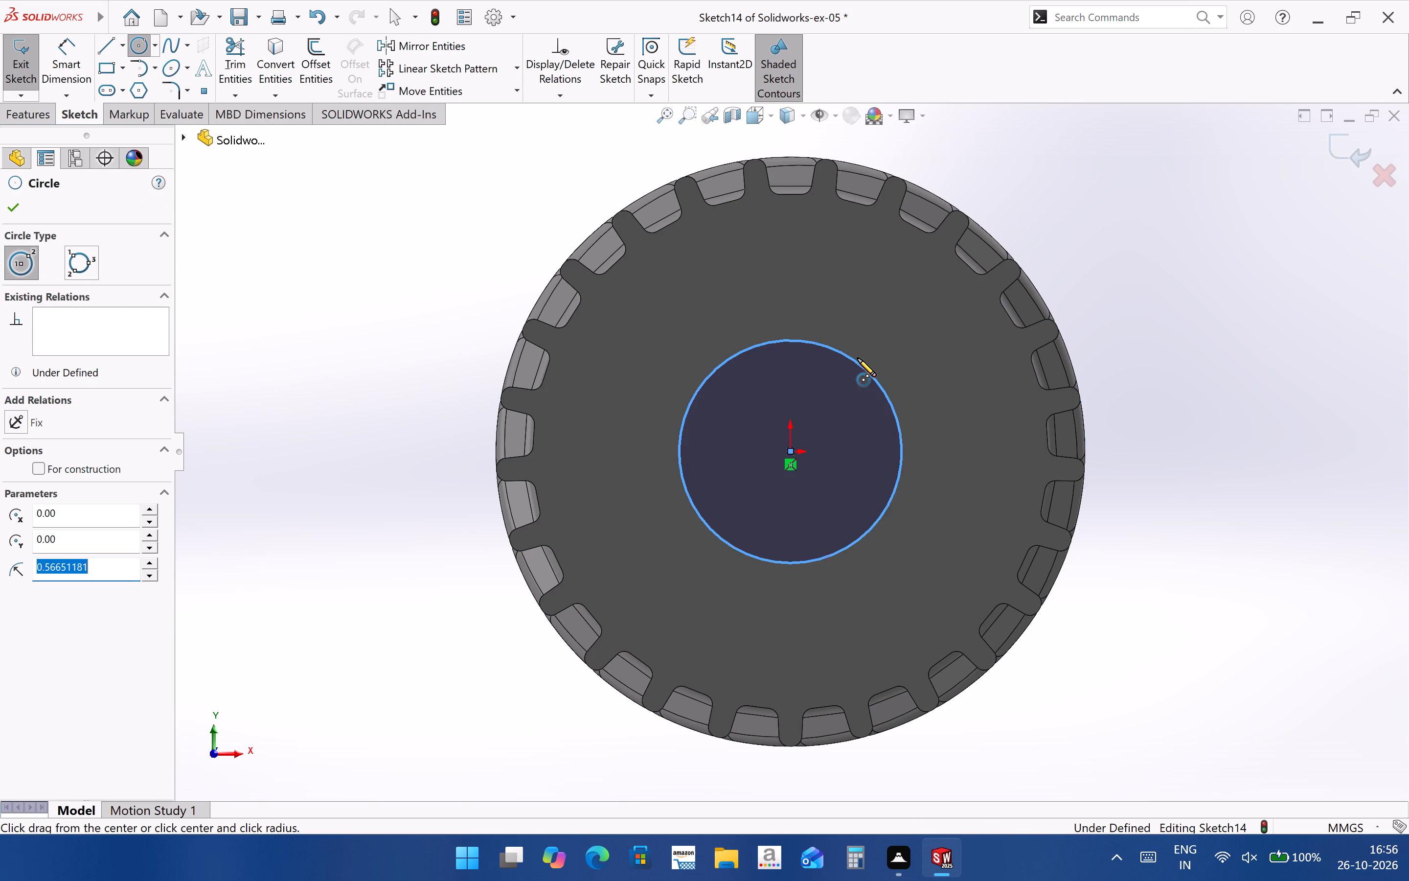
click(80, 59)
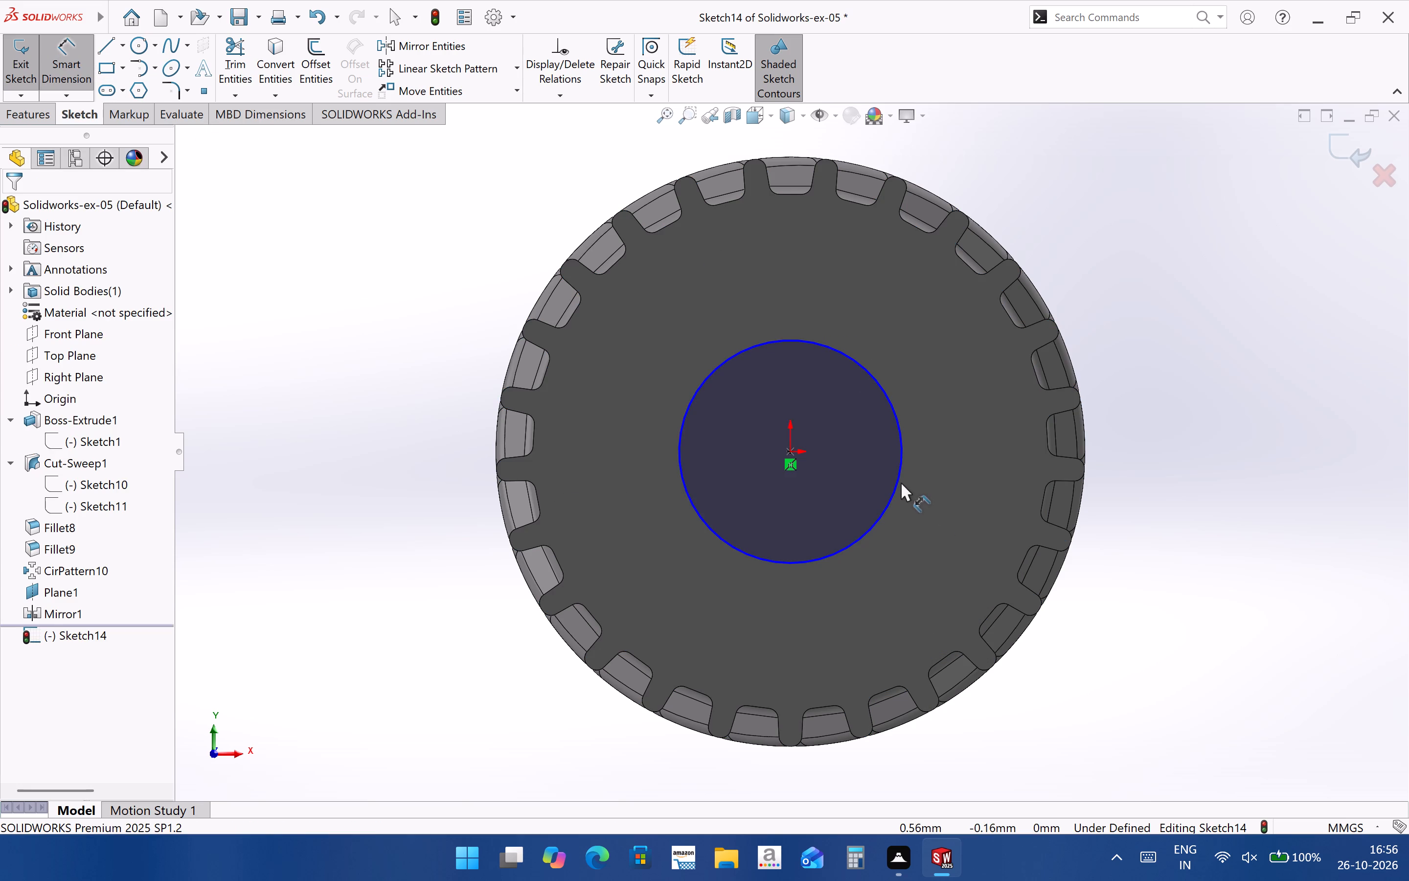
click(899, 481)
click(1138, 471)
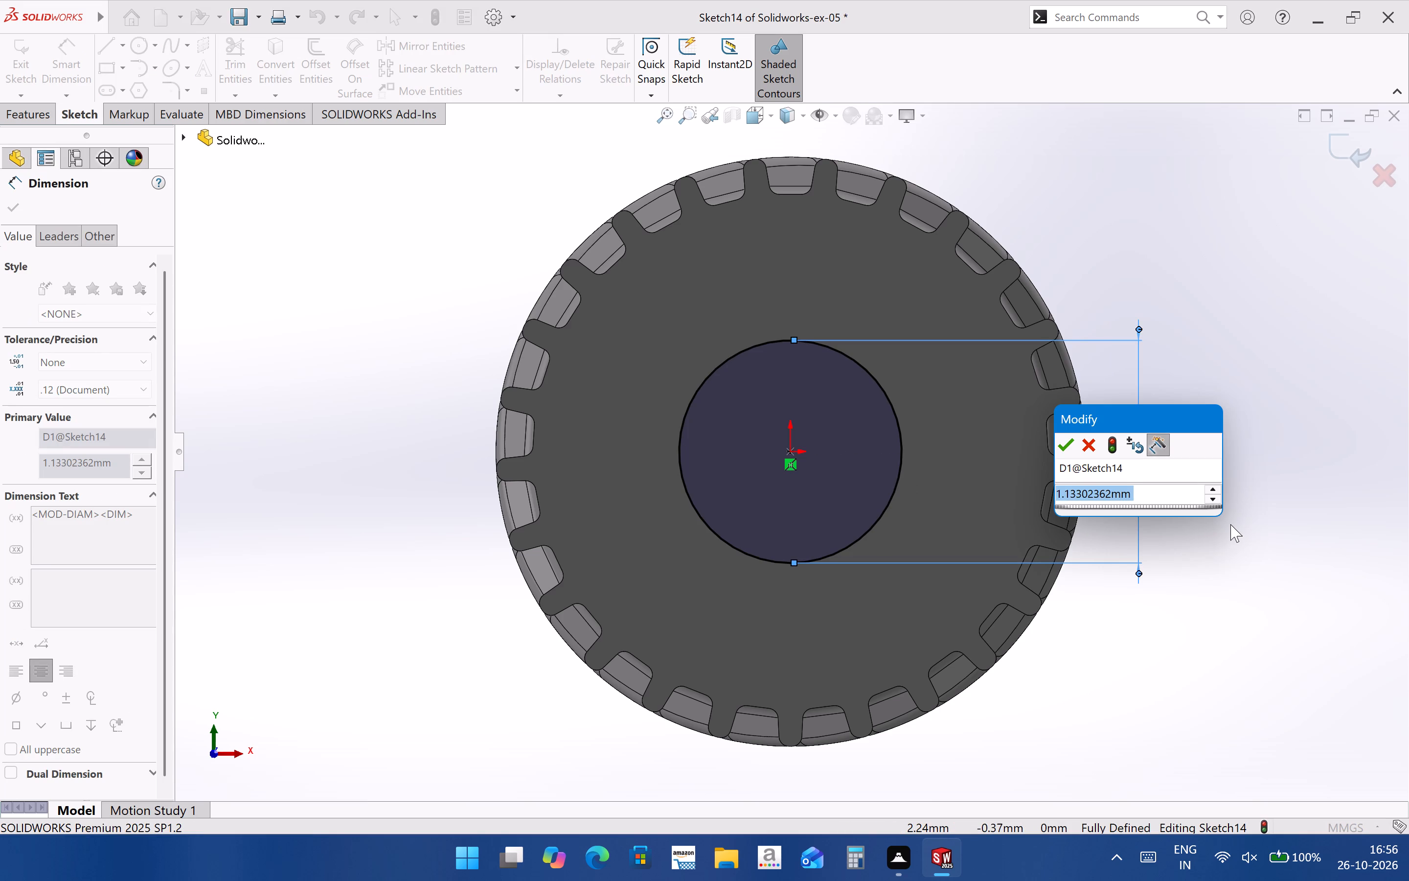
key(2)
key(Return)
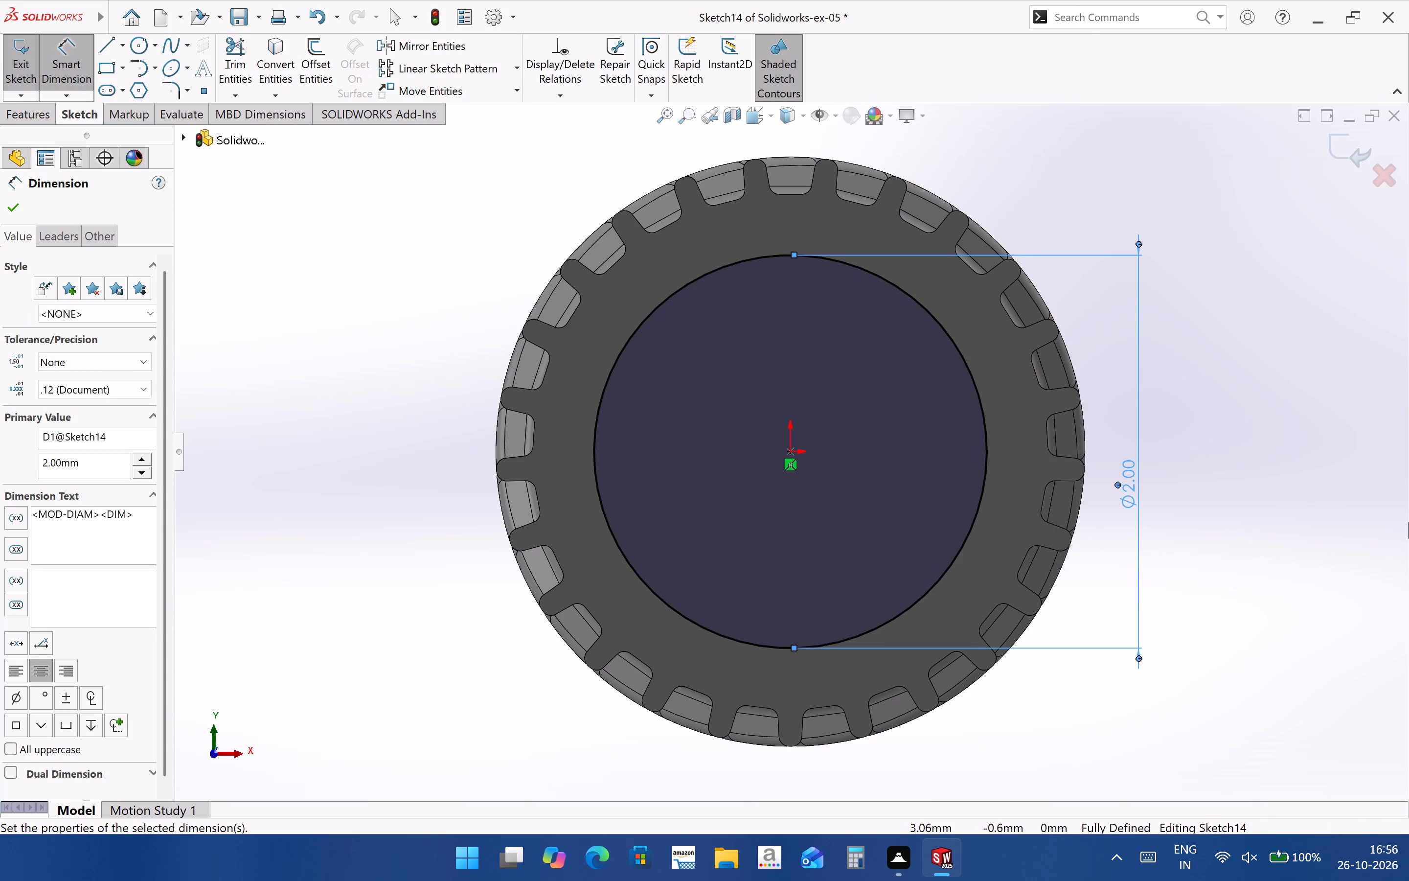
click(1349, 160)
Cut-extrude the 2 mm circle into the gear's end face to a blind depth of 0.5 mm.
scroll(1064, 547, up, 3)
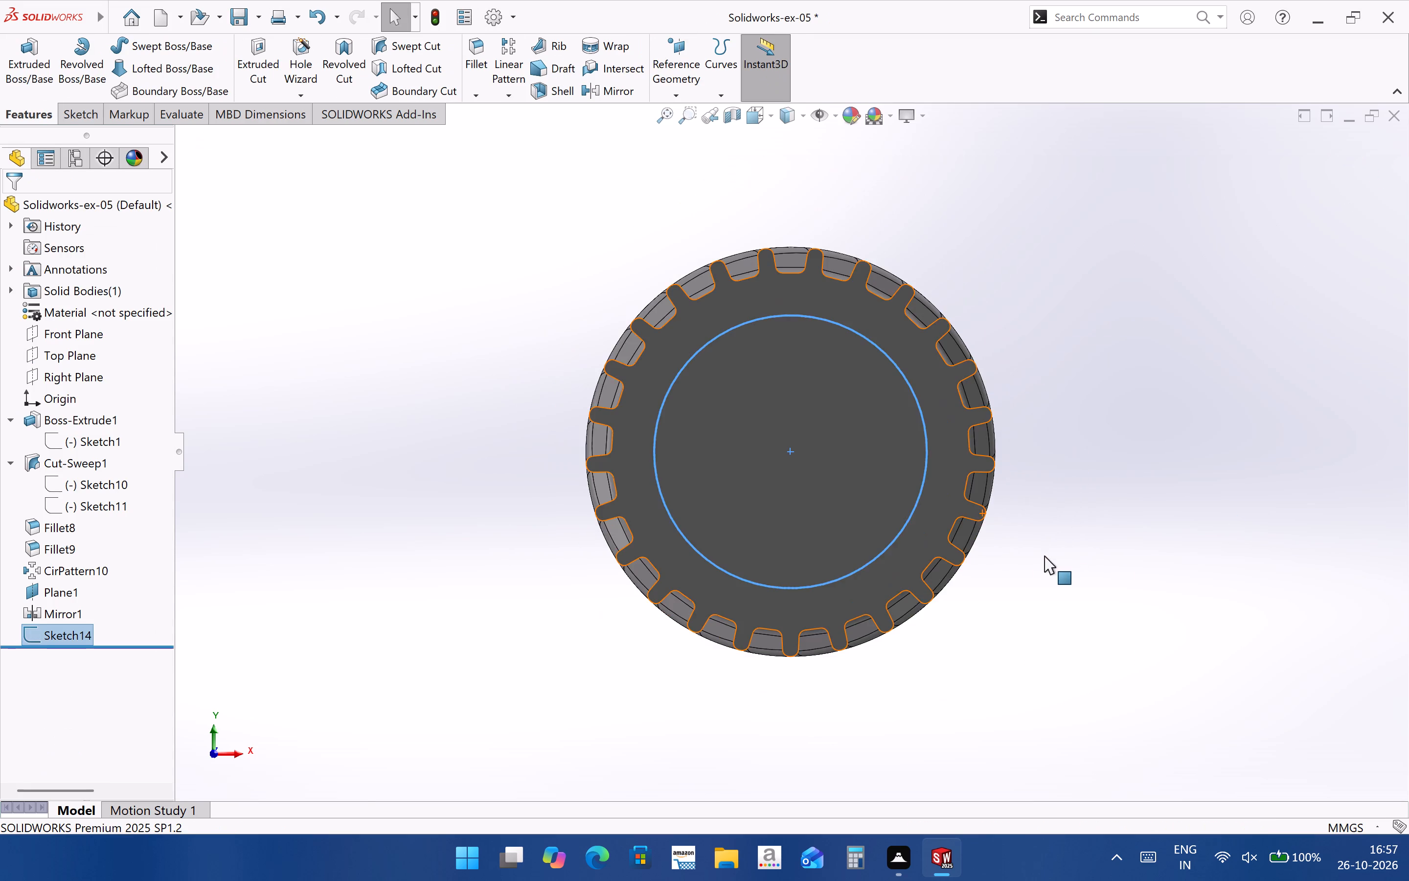
click(273, 62)
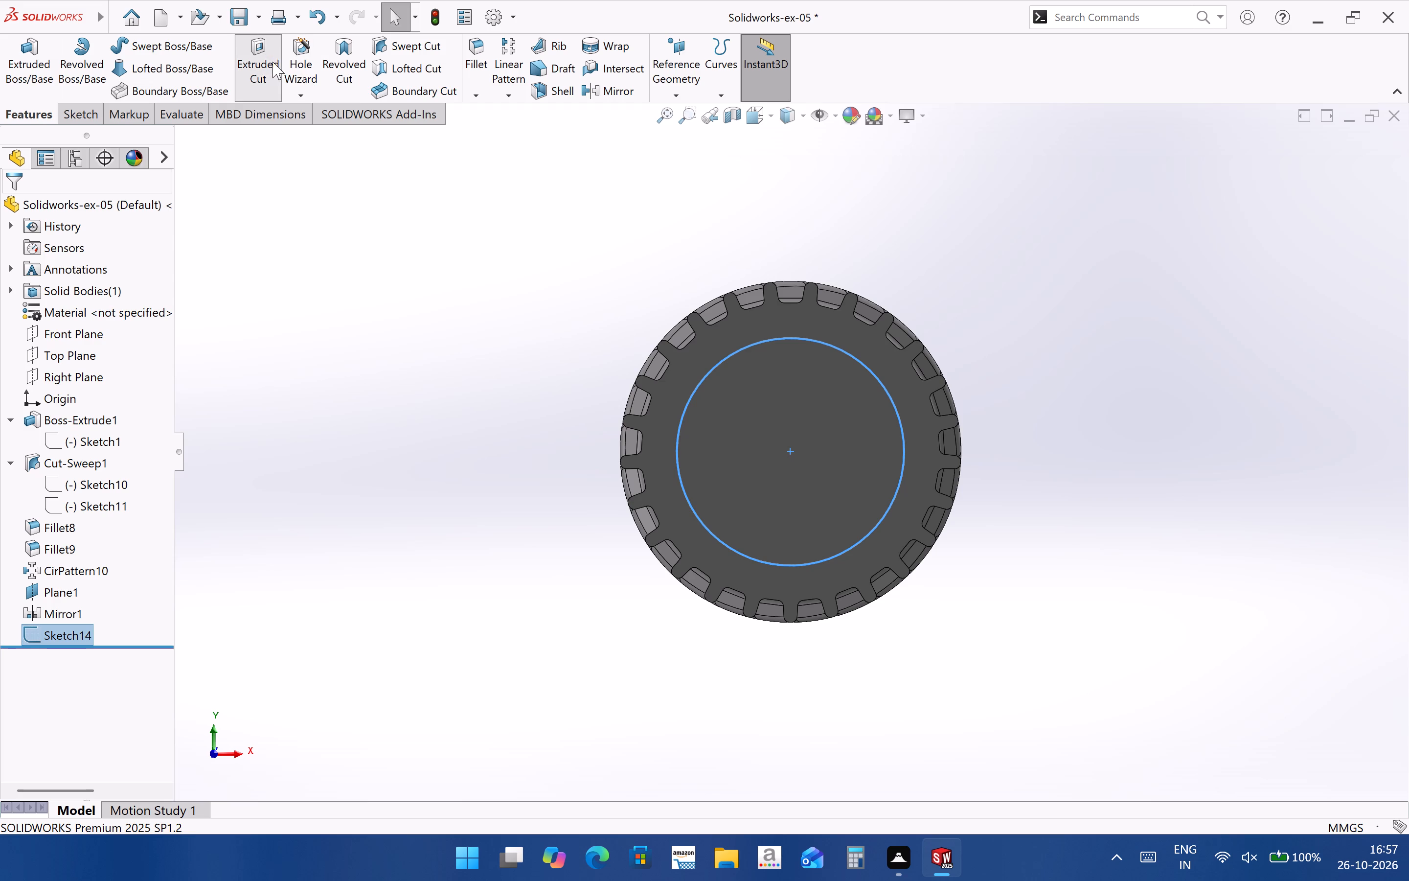
middle_drag(803, 510, 899, 316)
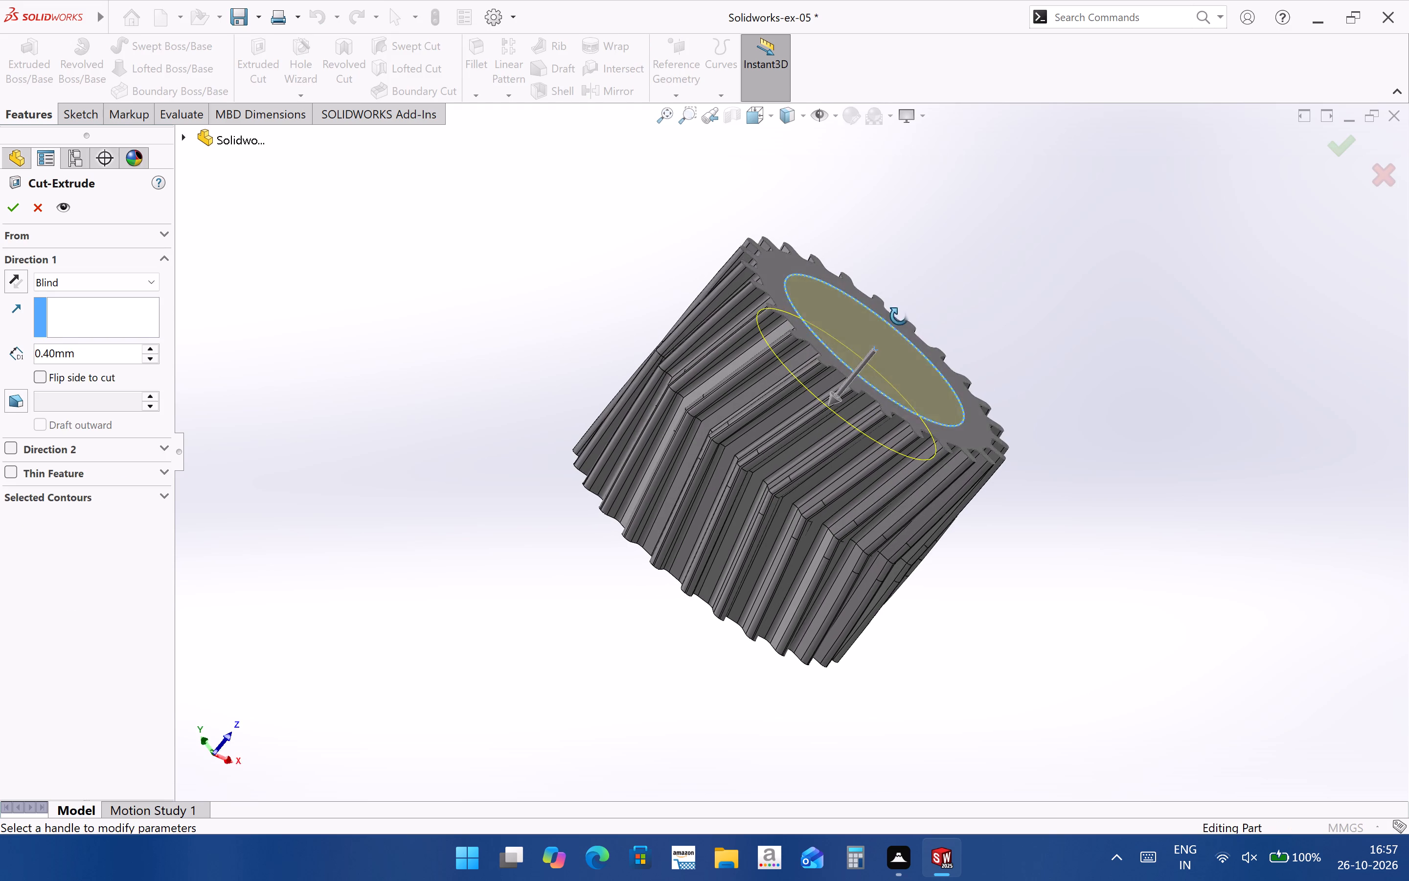
middle_drag(899, 316, 901, 328)
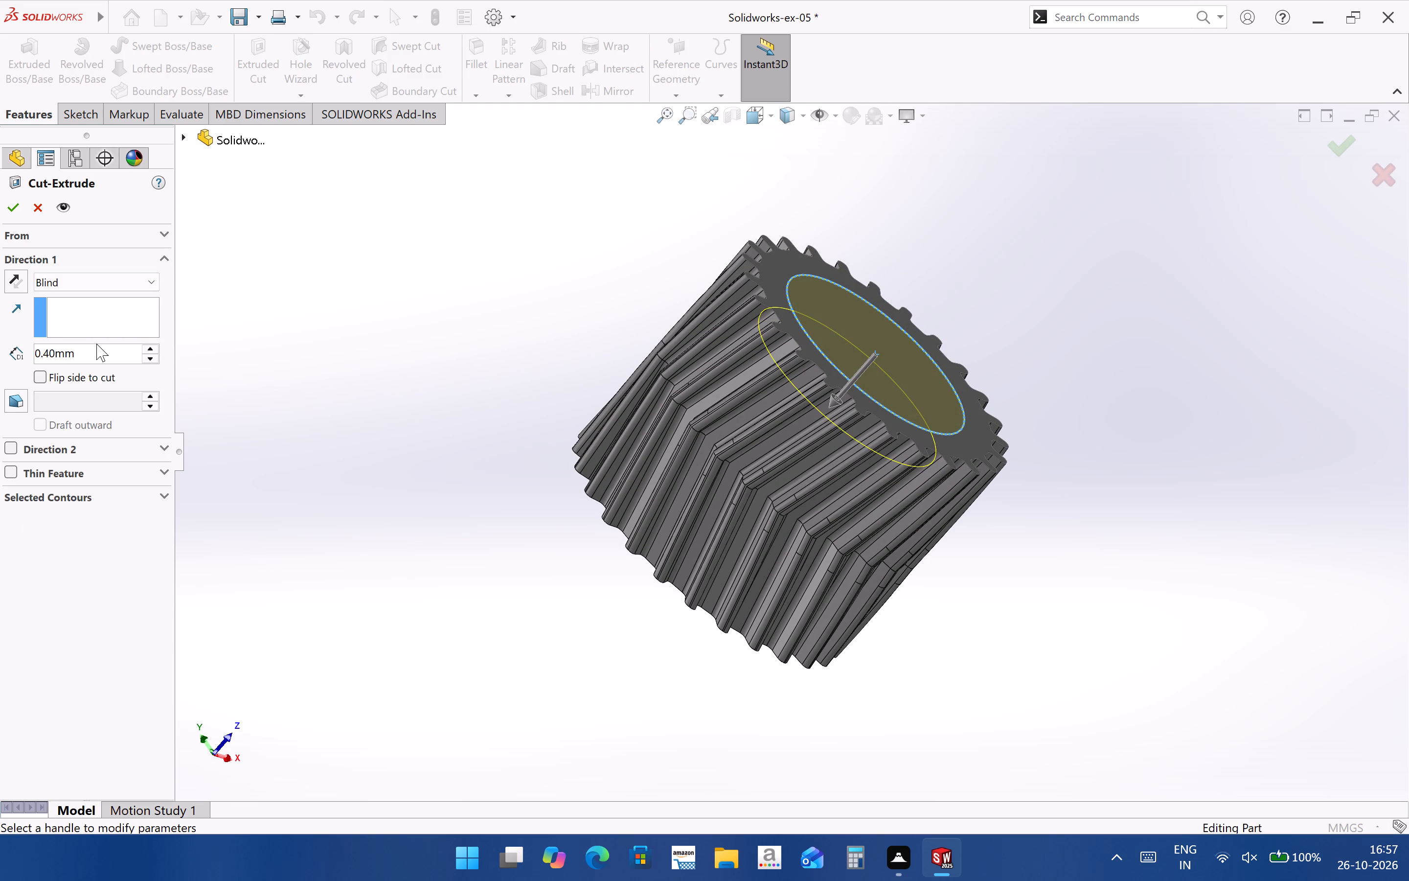
click(99, 355)
drag(98, 355, 36, 352)
text(0.5)
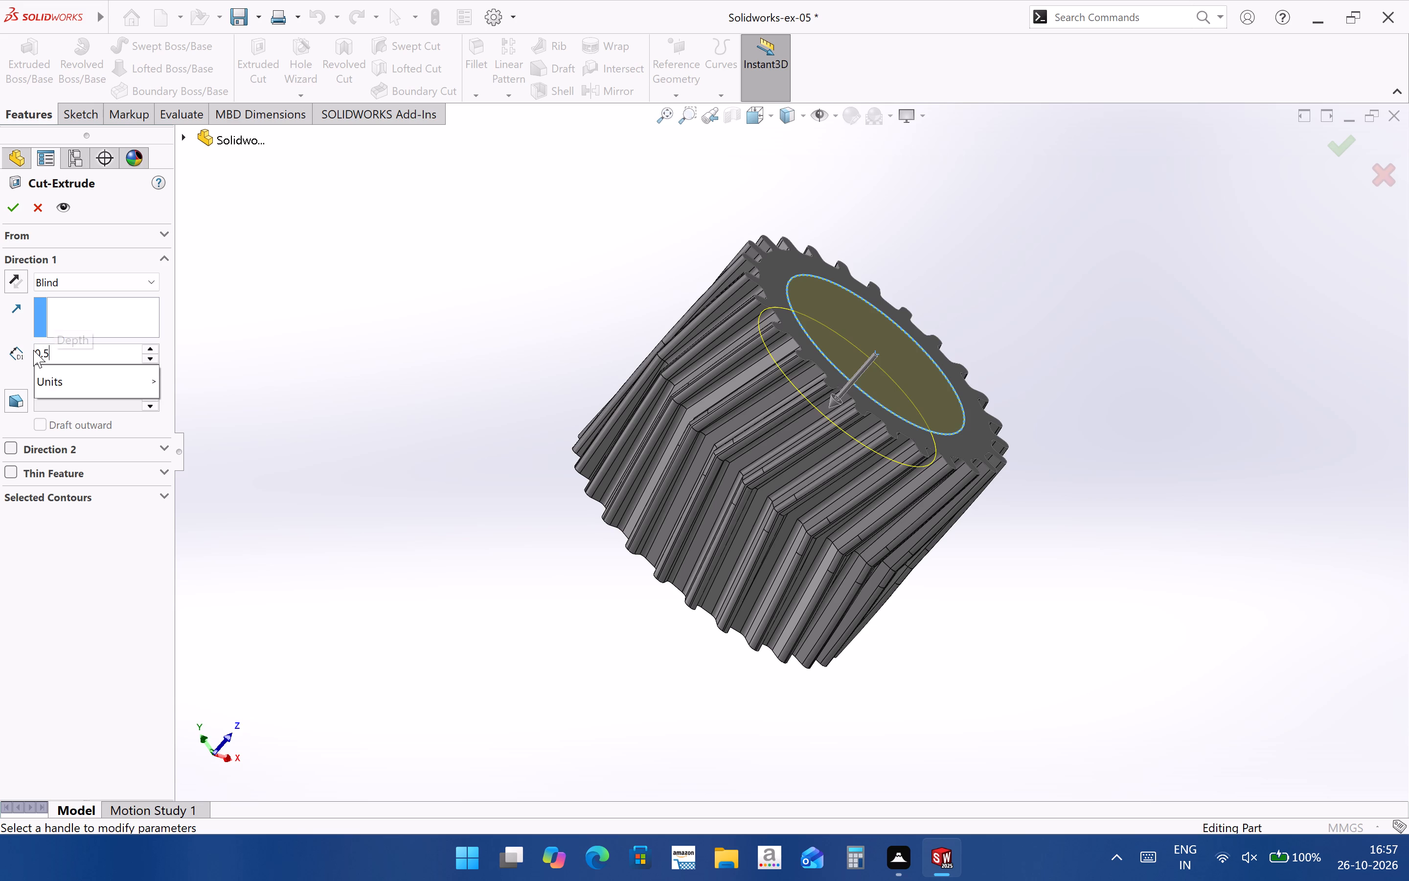
key(Return)
click(1330, 141)
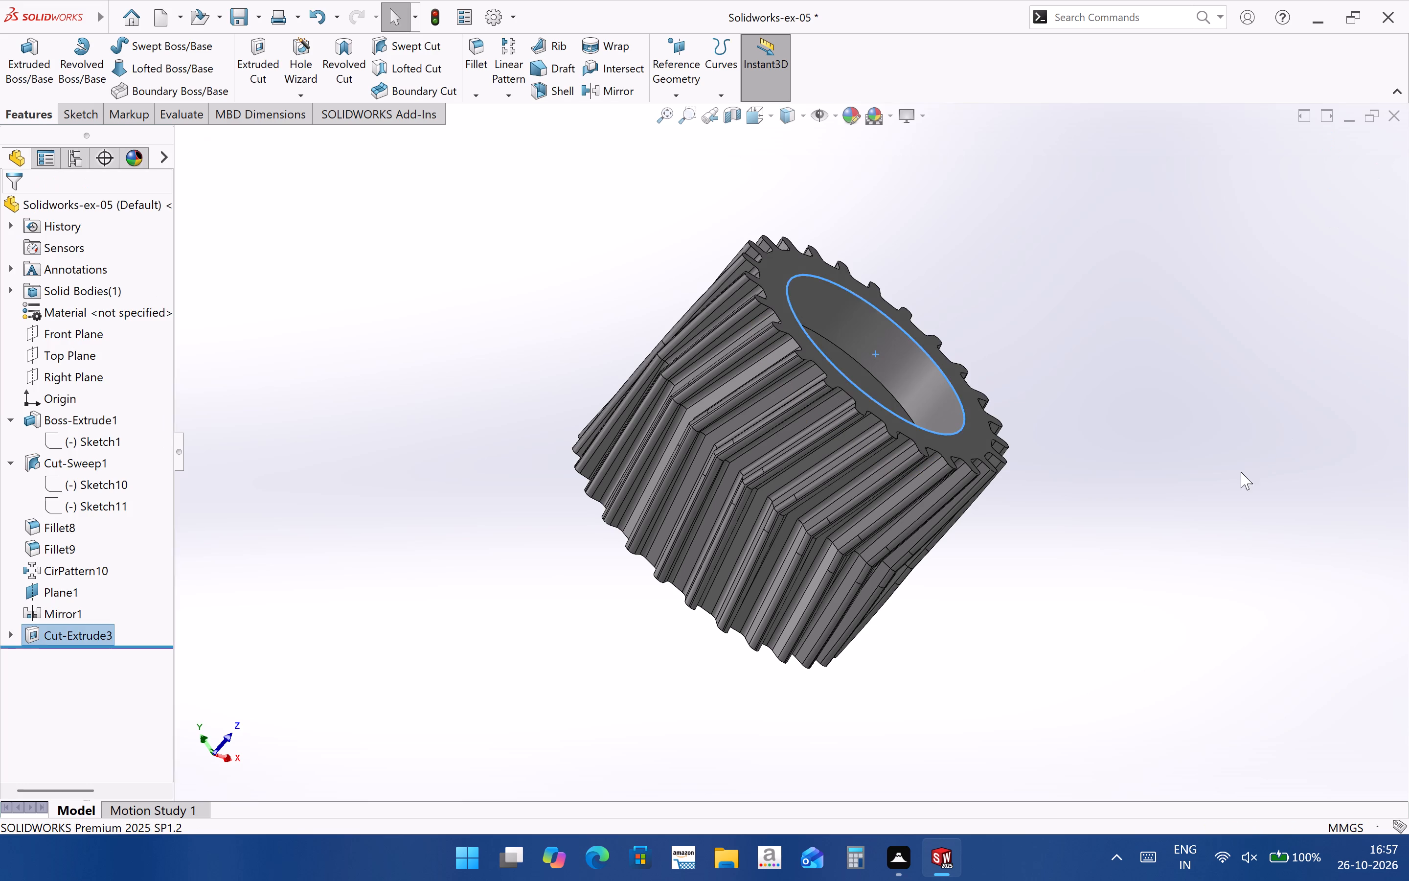
click(1218, 499)
Edit the circular cut in the gear's end face, setting its blind depth to 0.1 mm.
middle_drag(865, 609, 779, 672)
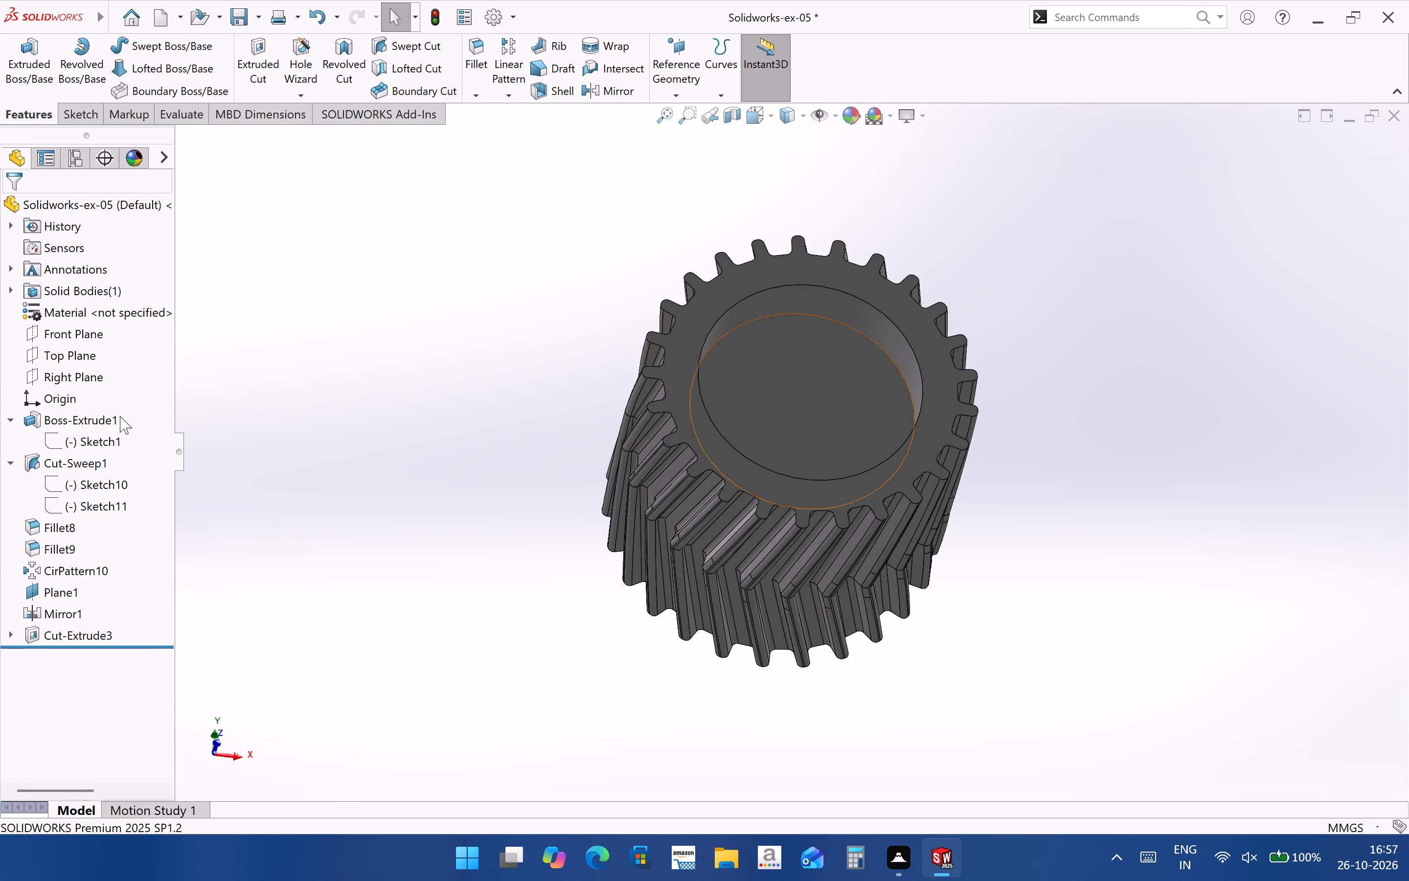
click(70, 645)
click(80, 639)
click(94, 604)
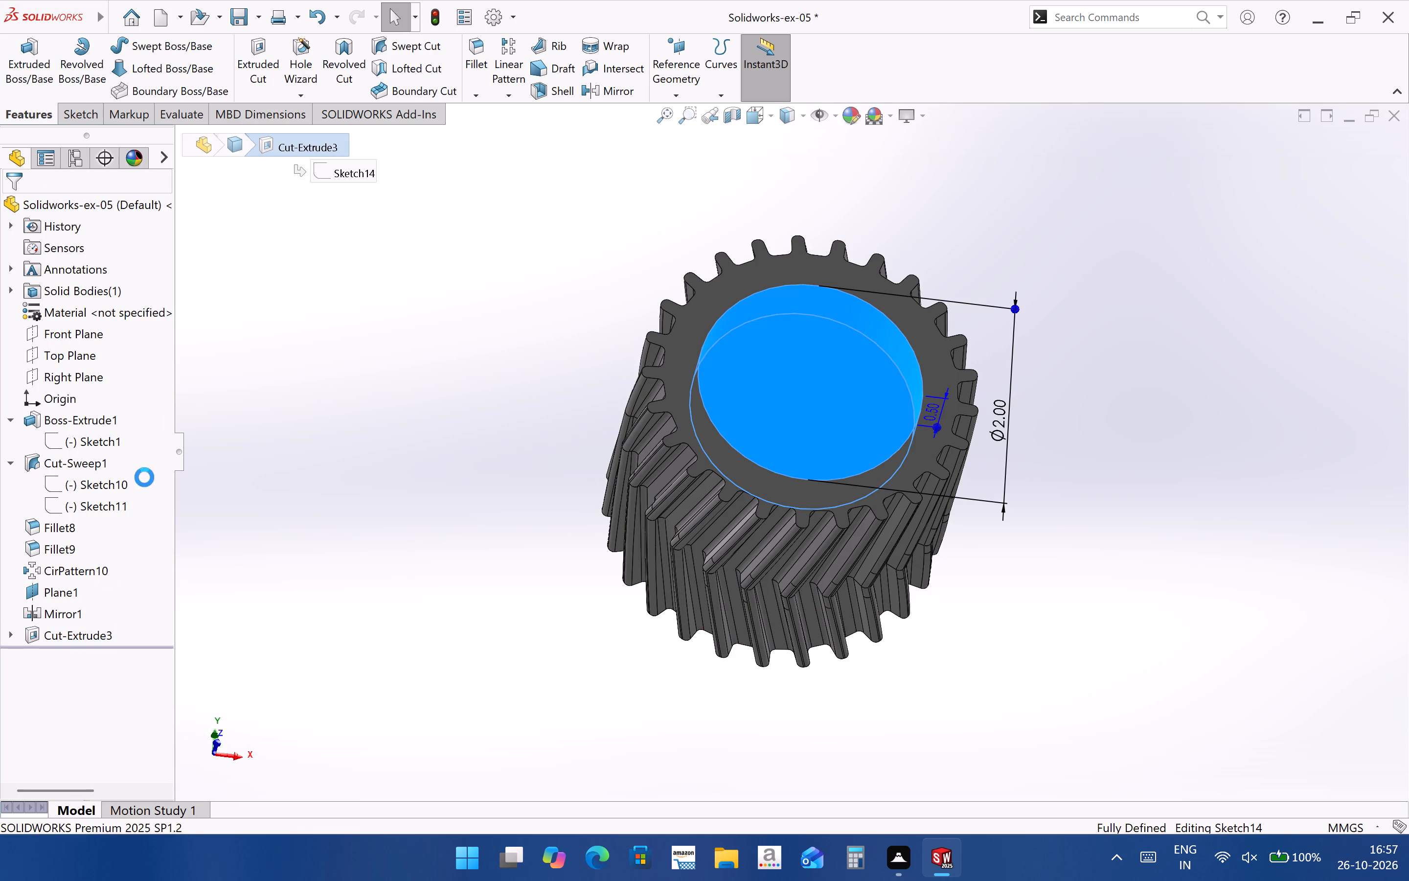
click(89, 355)
key(BackSpace)
key(BackSpace)
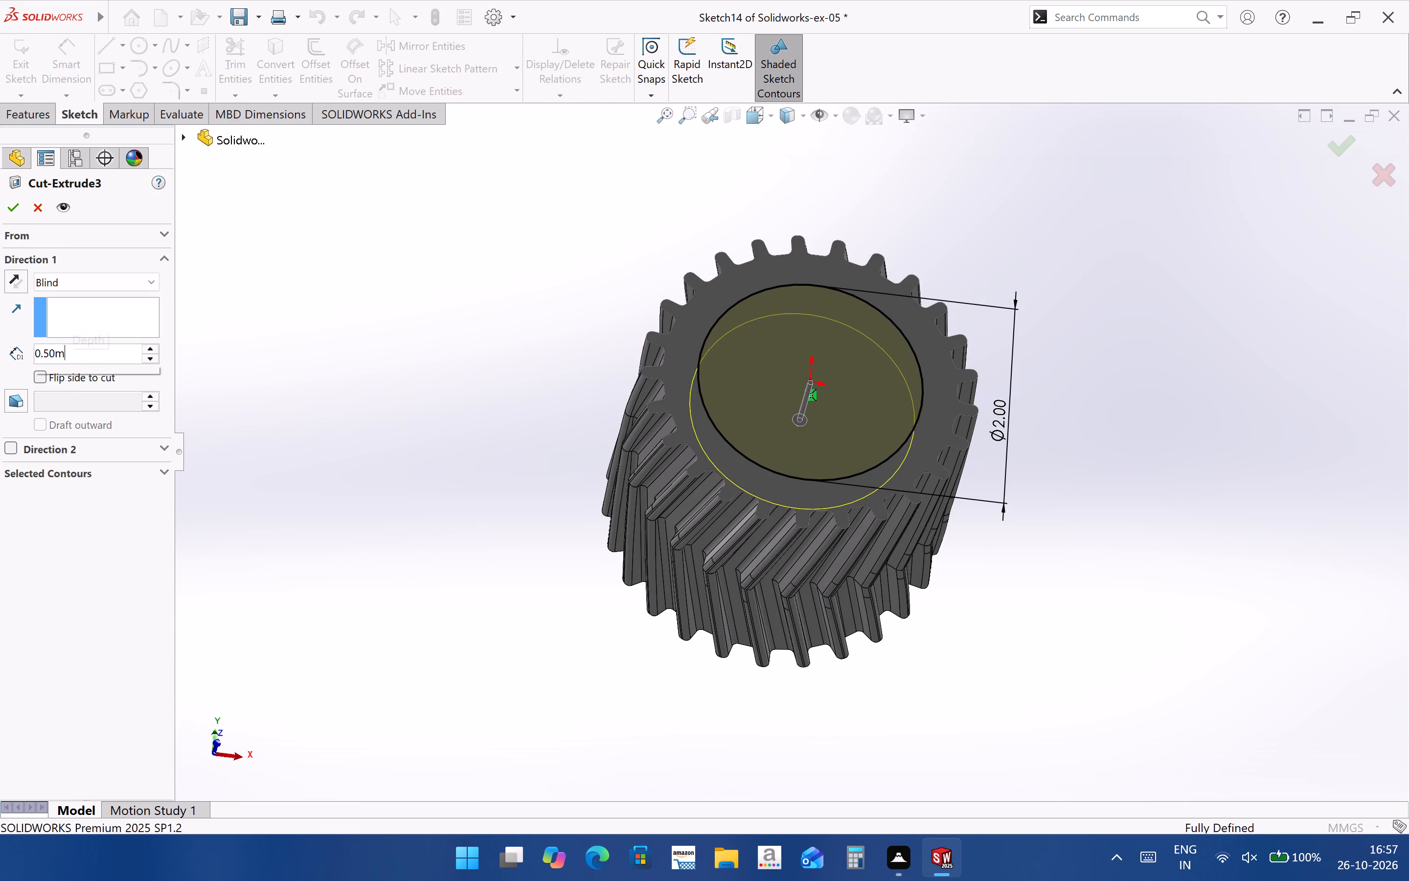
key(BackSpace)
key(BackSpace)
key(1)
key(Return)
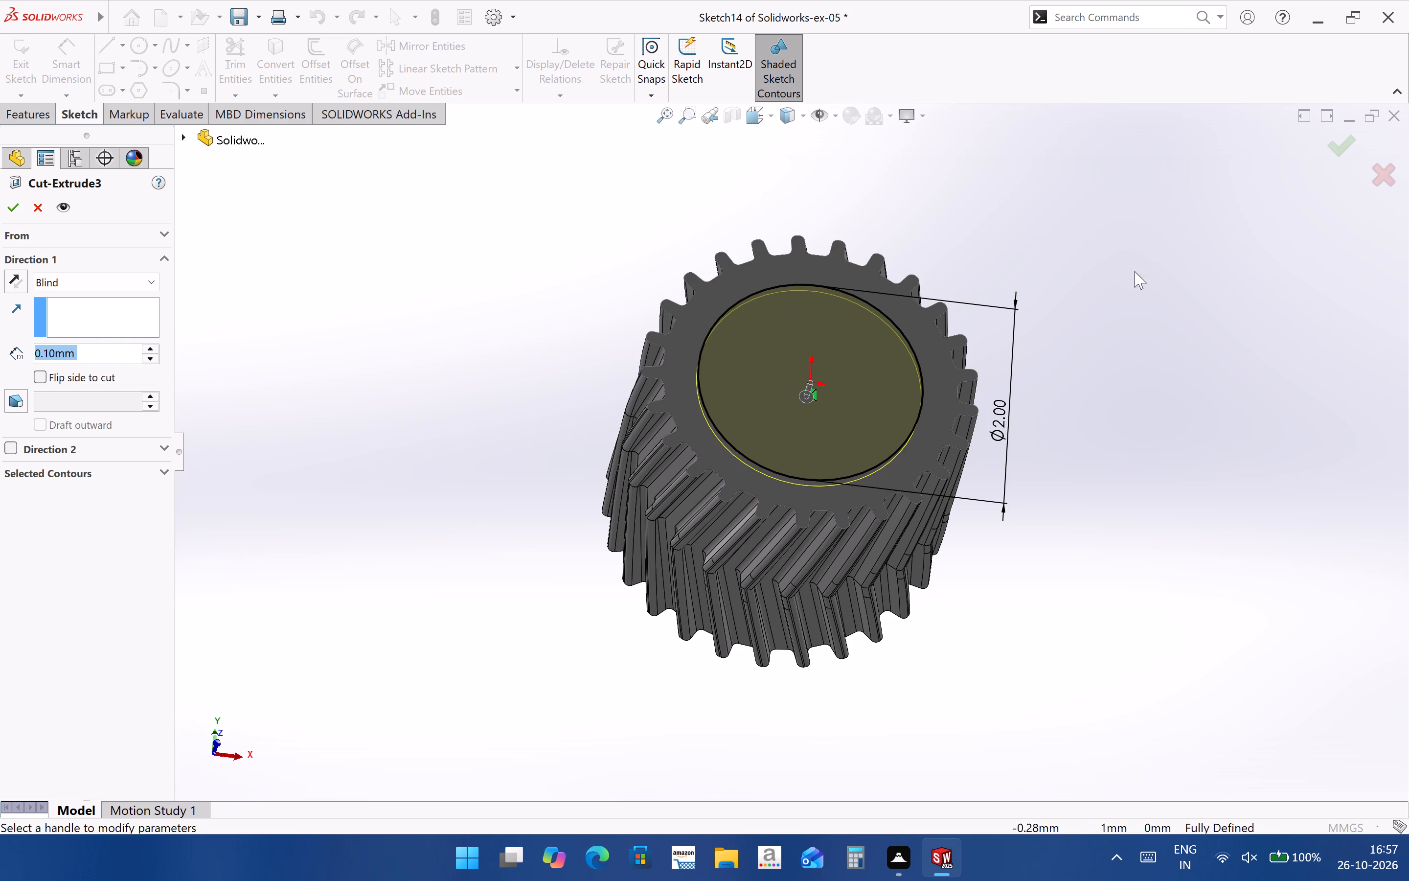
click(1346, 142)
click(1253, 494)
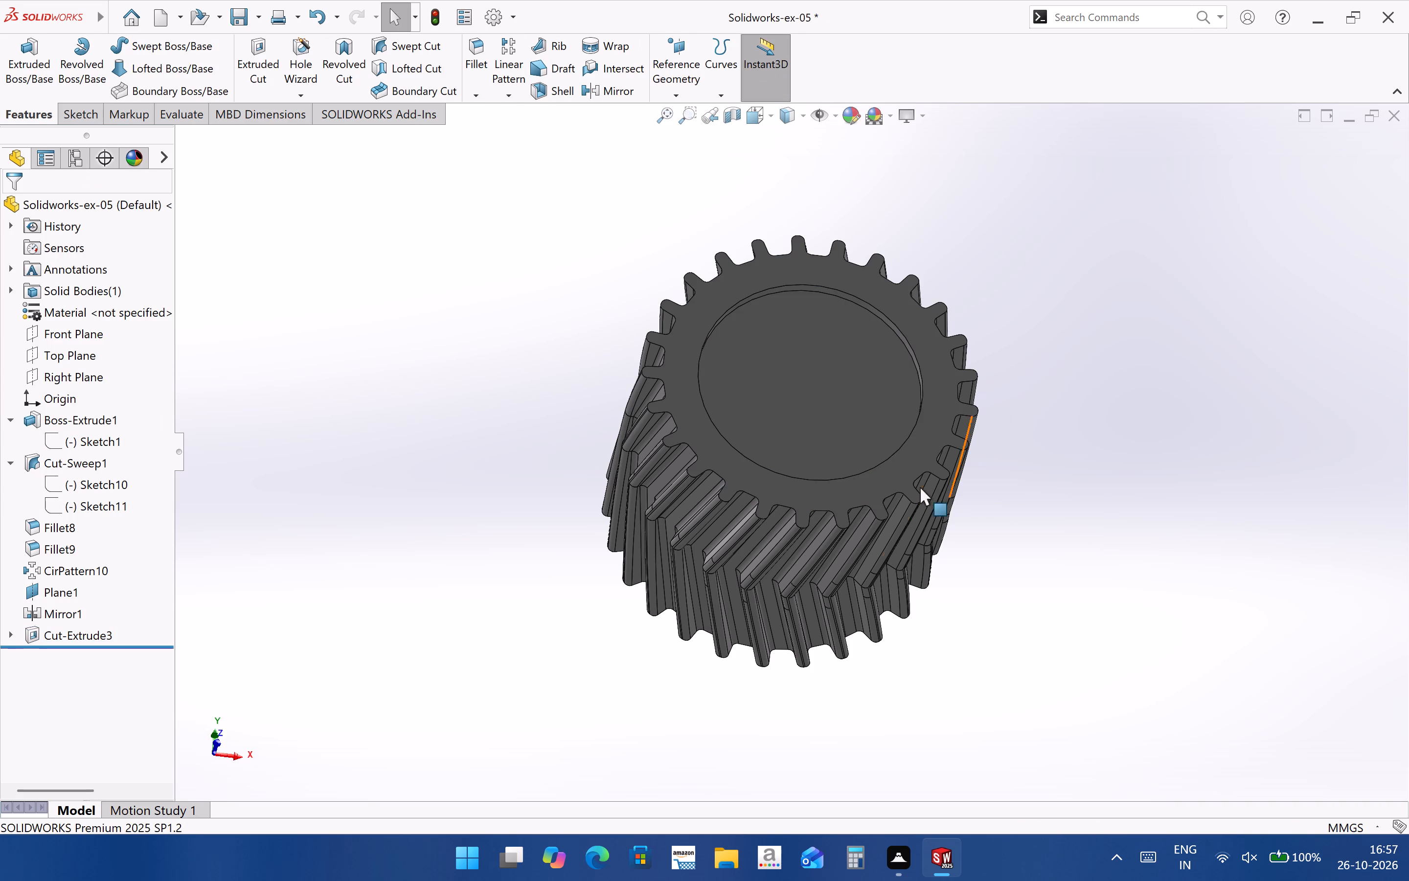
Examine the circular recess in the gear's end face from several angles and distances.
middle_drag(914, 483, 963, 335)
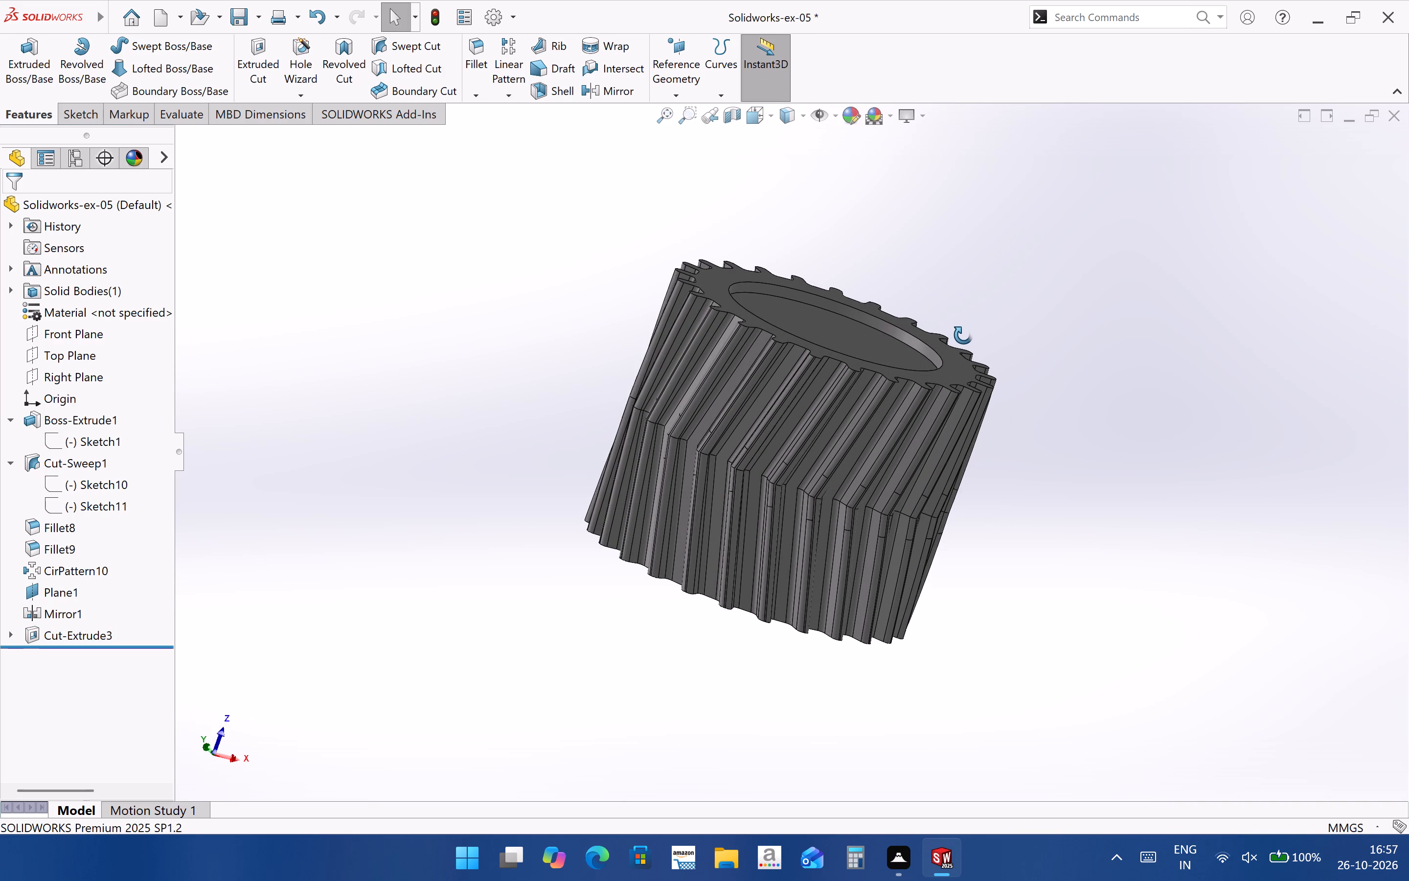
middle_drag(963, 335, 922, 449)
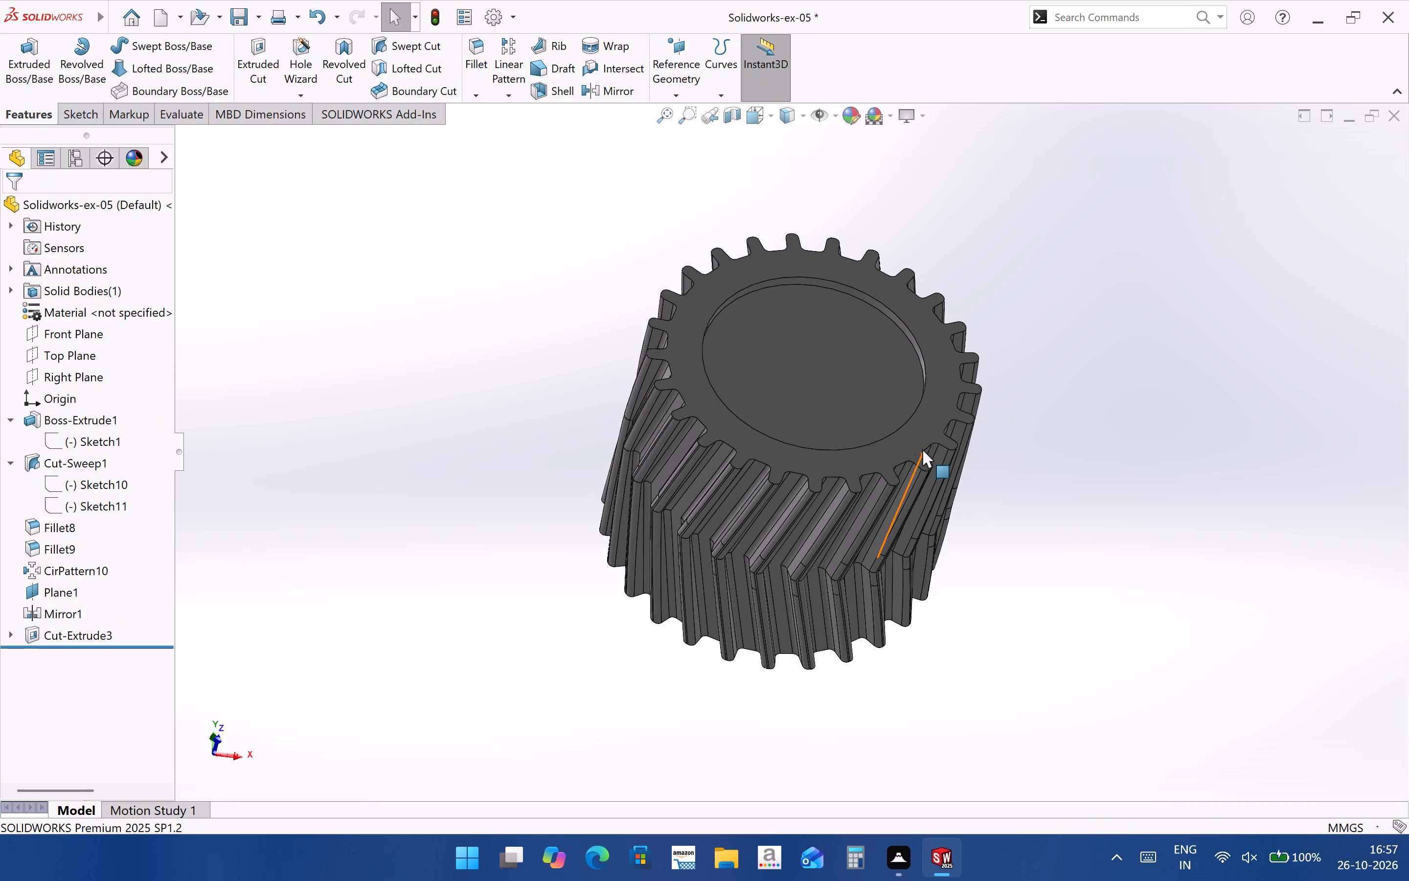
scroll(881, 340, down, 2)
scroll(829, 489, up, 1)
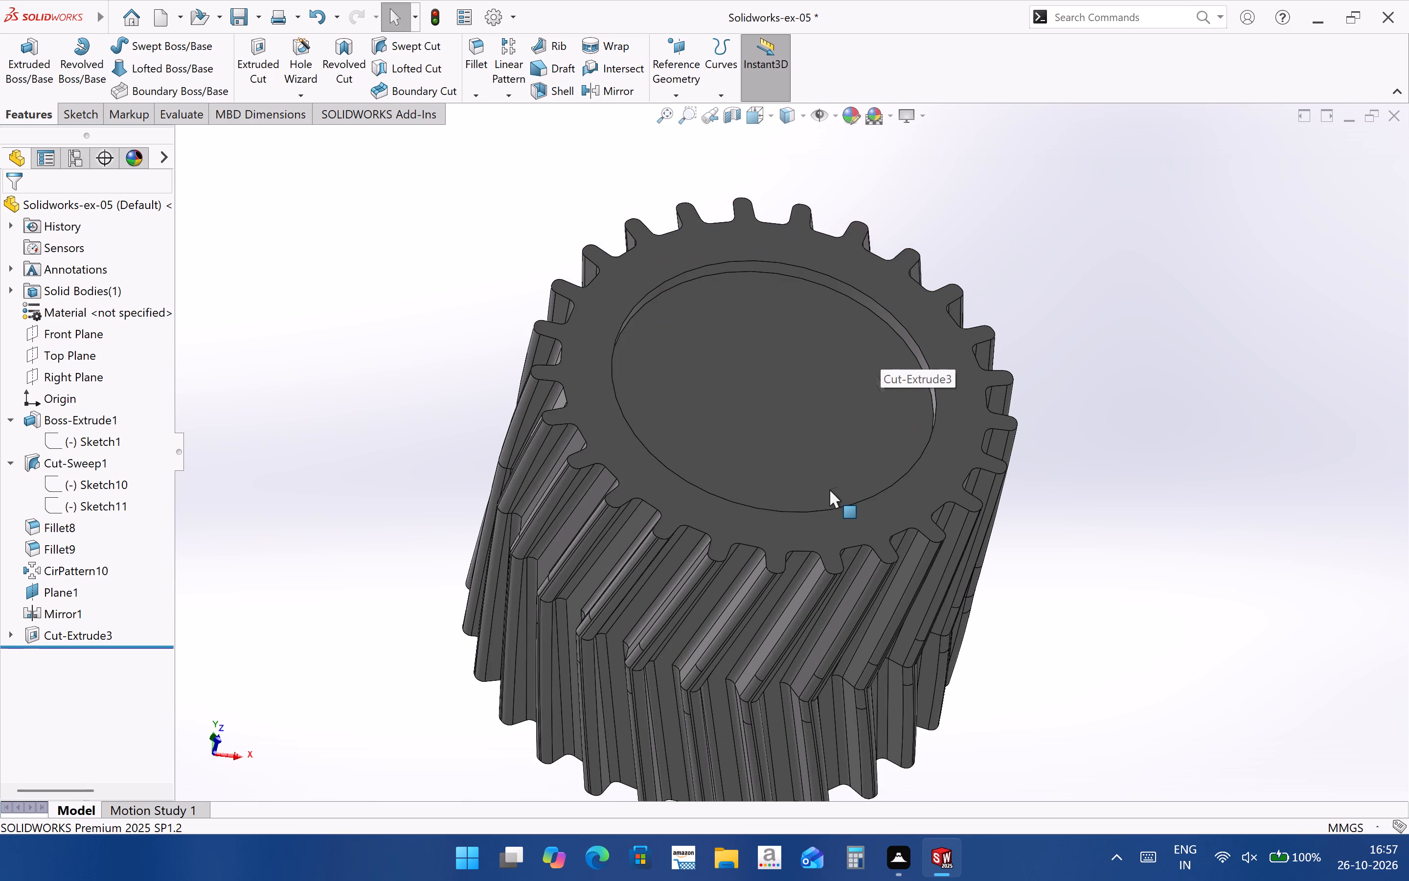
scroll(829, 489, up, 2)
middle_drag(826, 491, 835, 415)
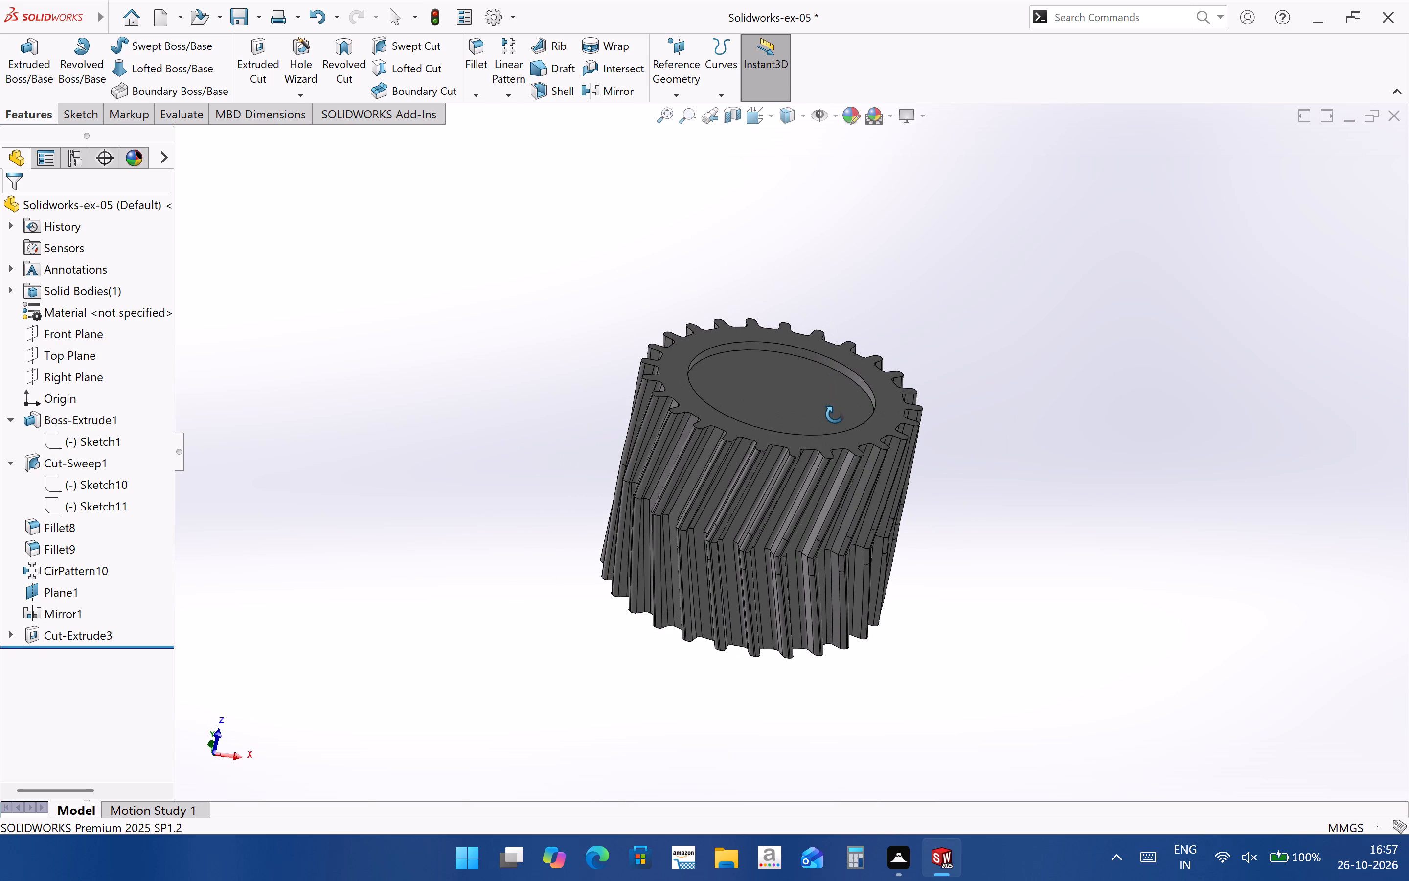
middle_drag(835, 415, 835, 415)
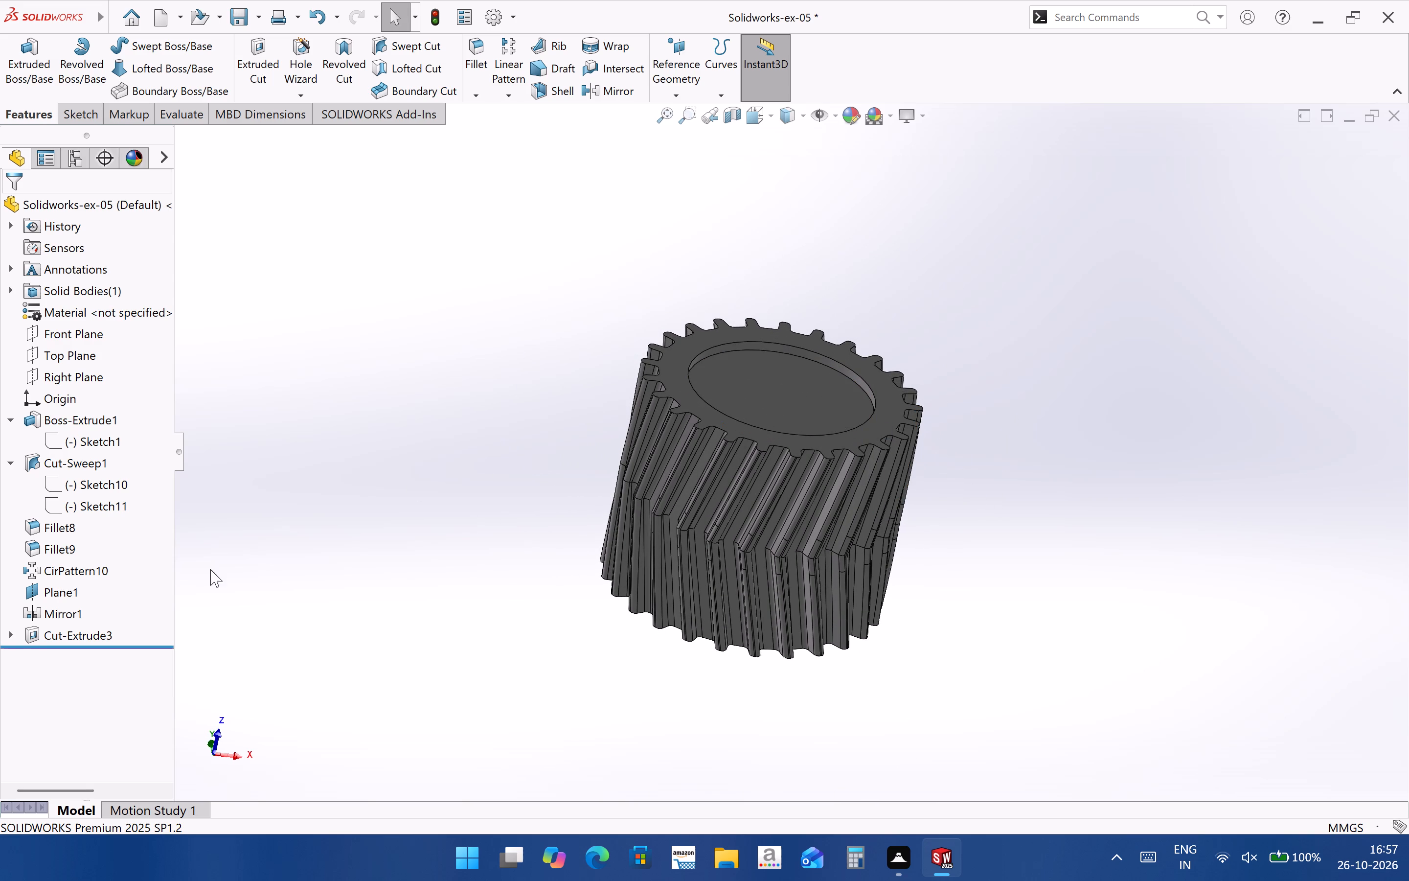
Show the reference planes and mirror the circular recess cut about Plane1 onto the gear's opposite end face.
click(105, 636)
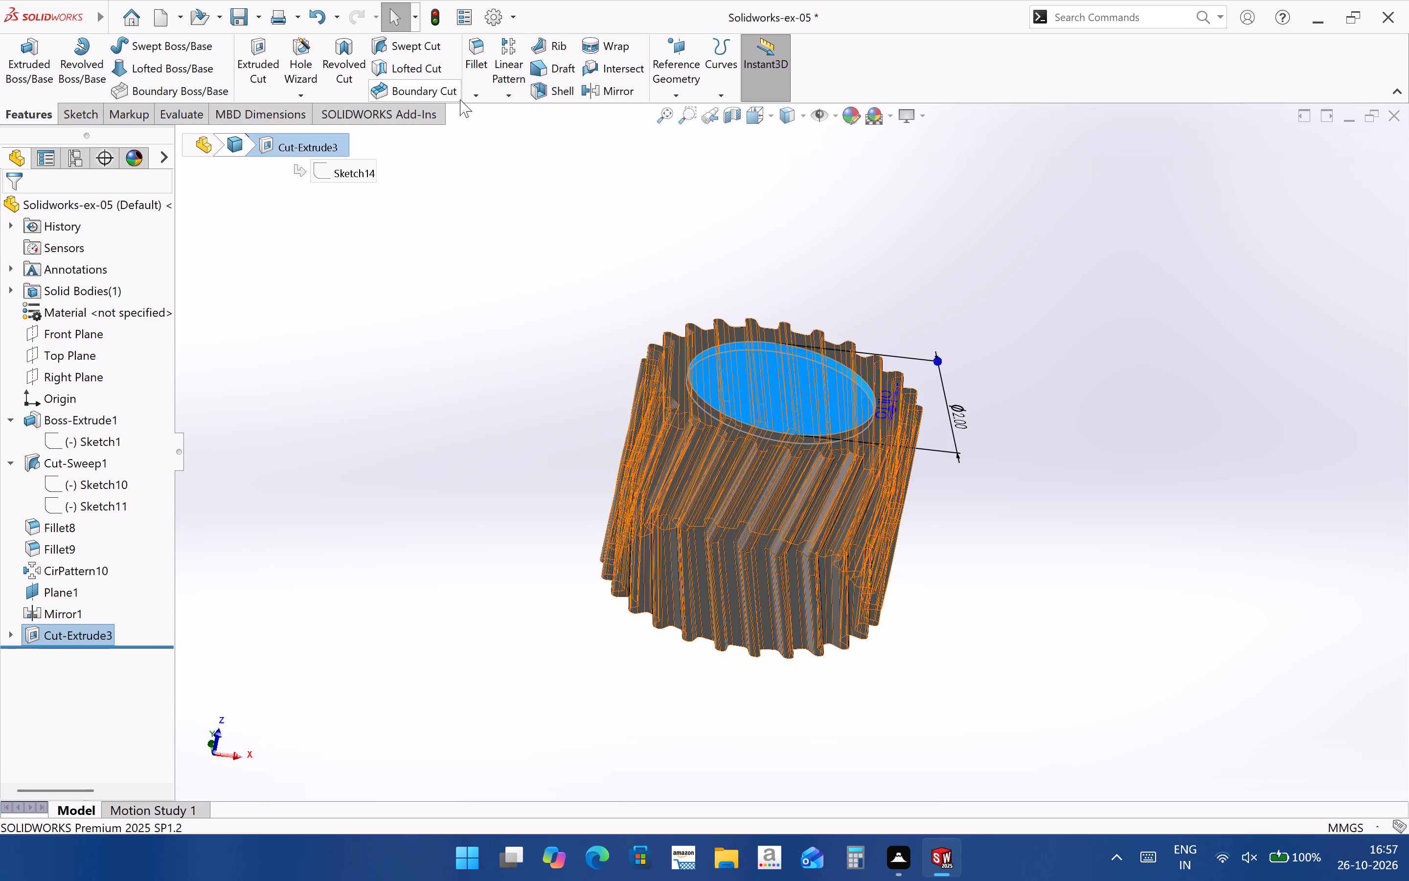
click(512, 94)
click(529, 161)
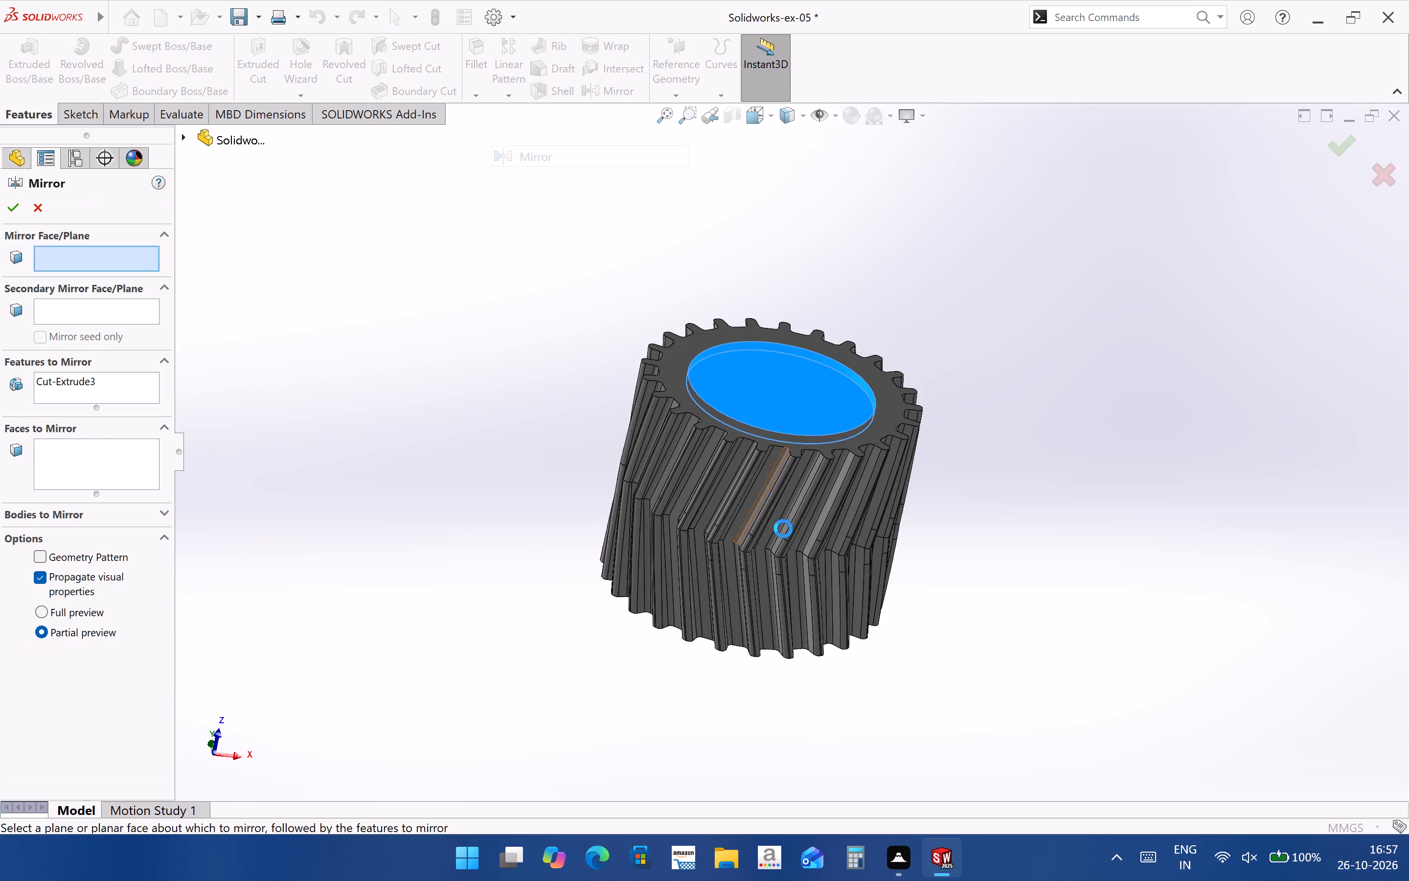
middle_drag(783, 529, 819, 402)
click(805, 122)
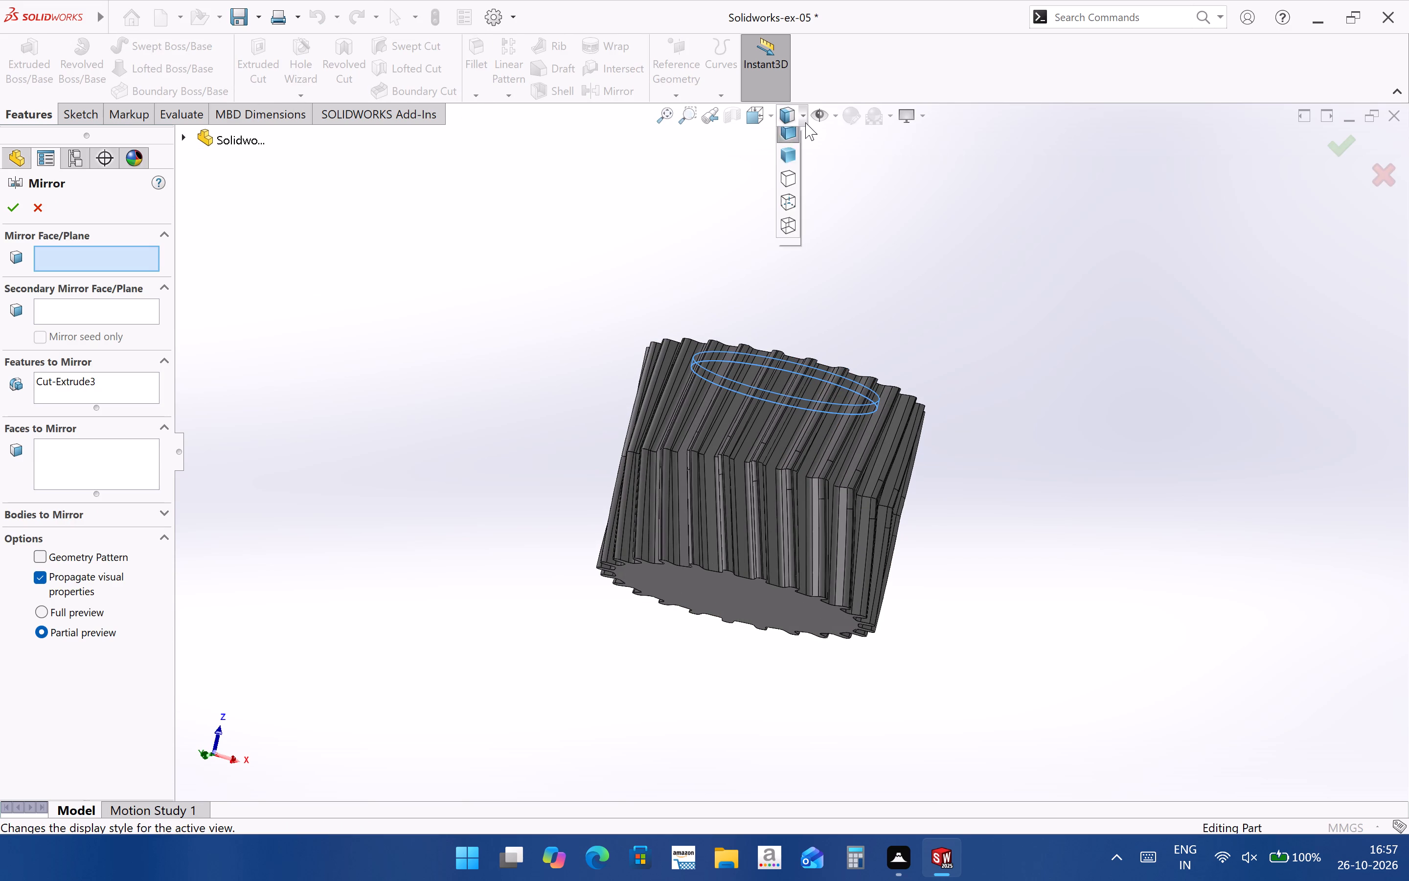
click(827, 143)
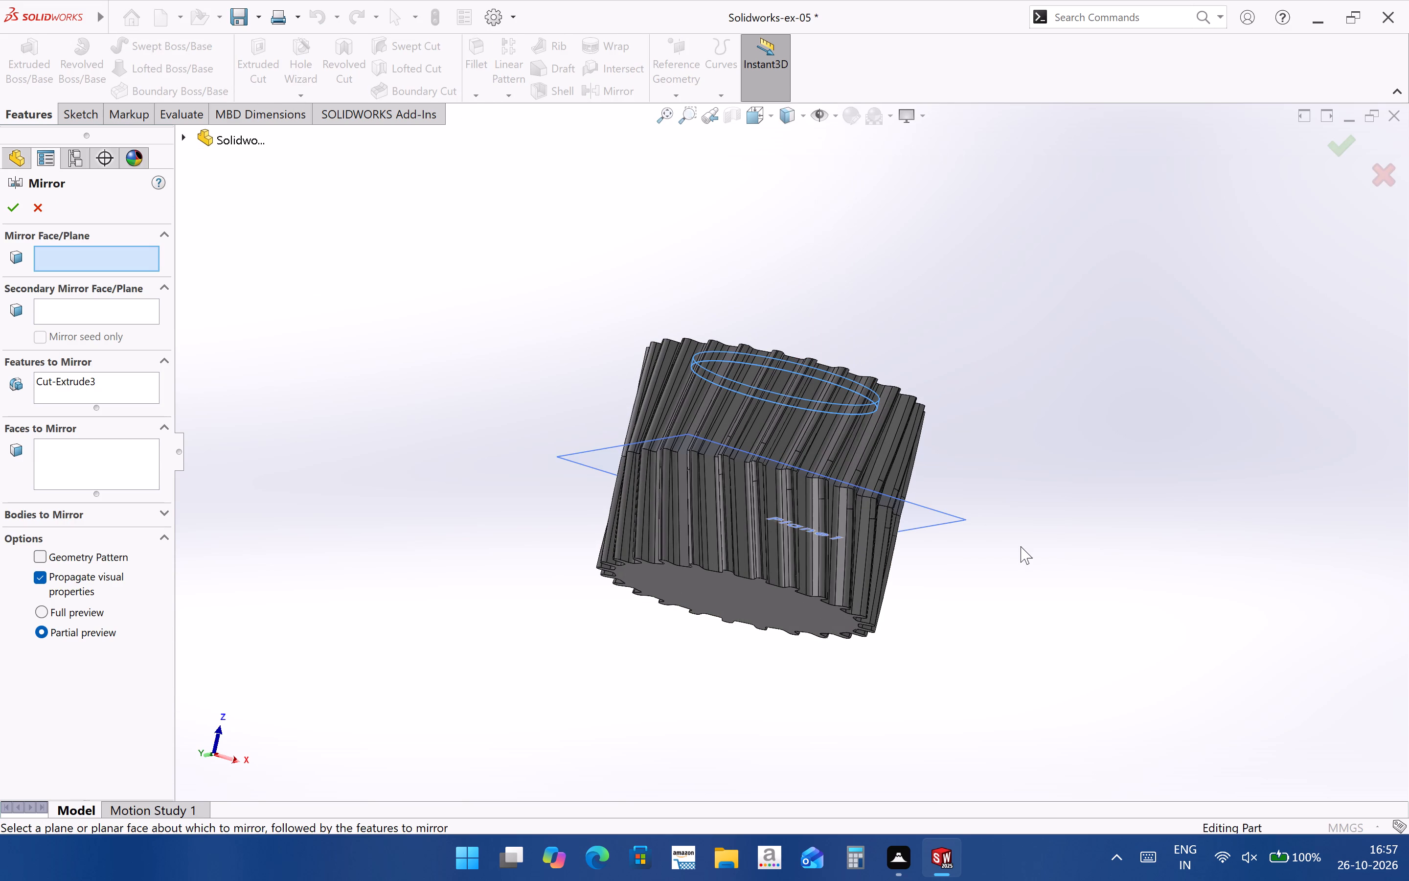
click(1020, 546)
click(931, 510)
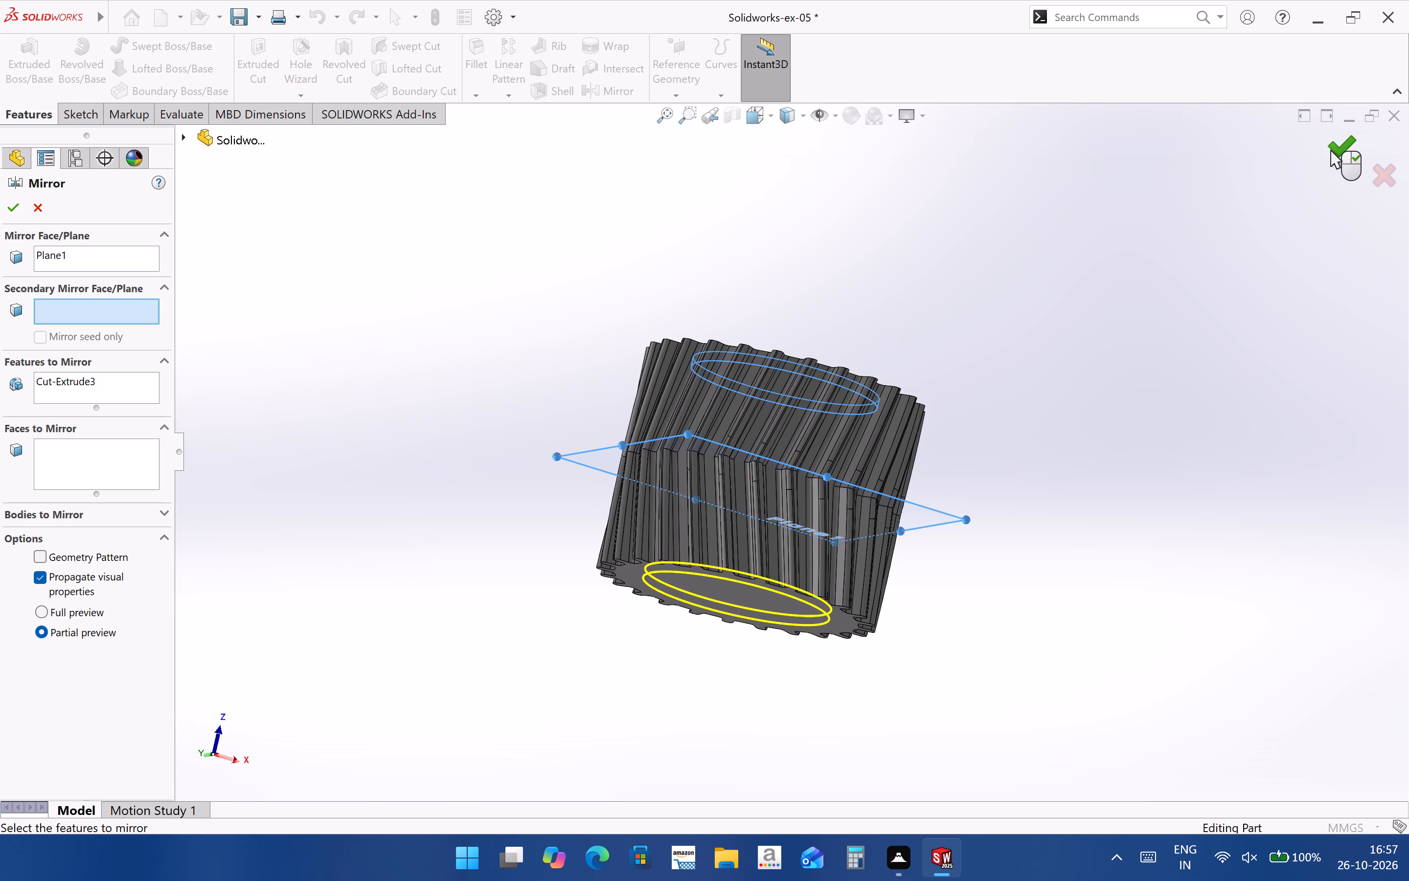
click(1331, 149)
click(1165, 557)
Hide the reference planes in the part view.
middle_drag(909, 667, 881, 829)
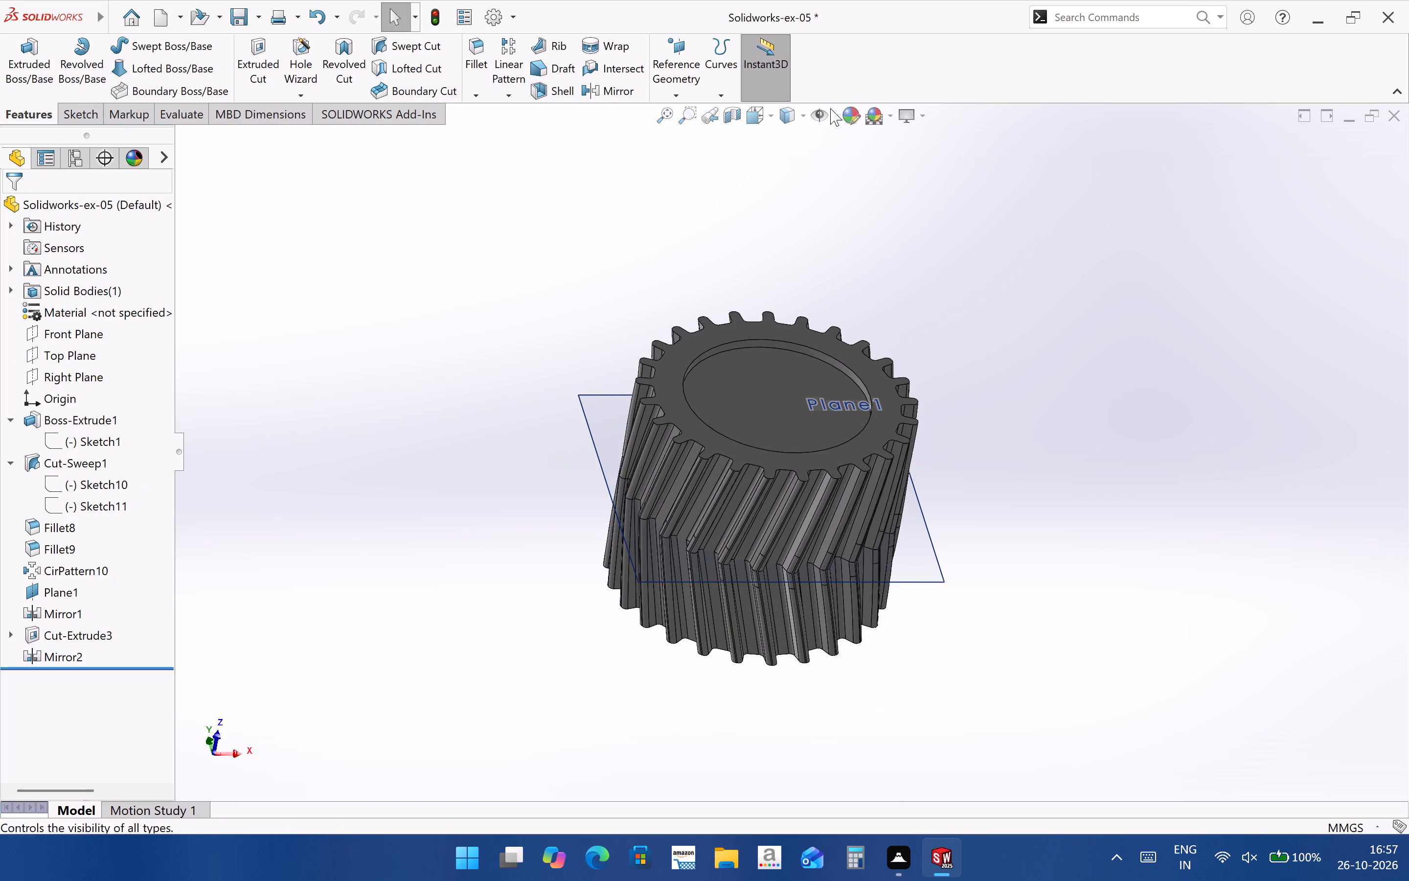
click(836, 115)
click(820, 136)
click(1180, 418)
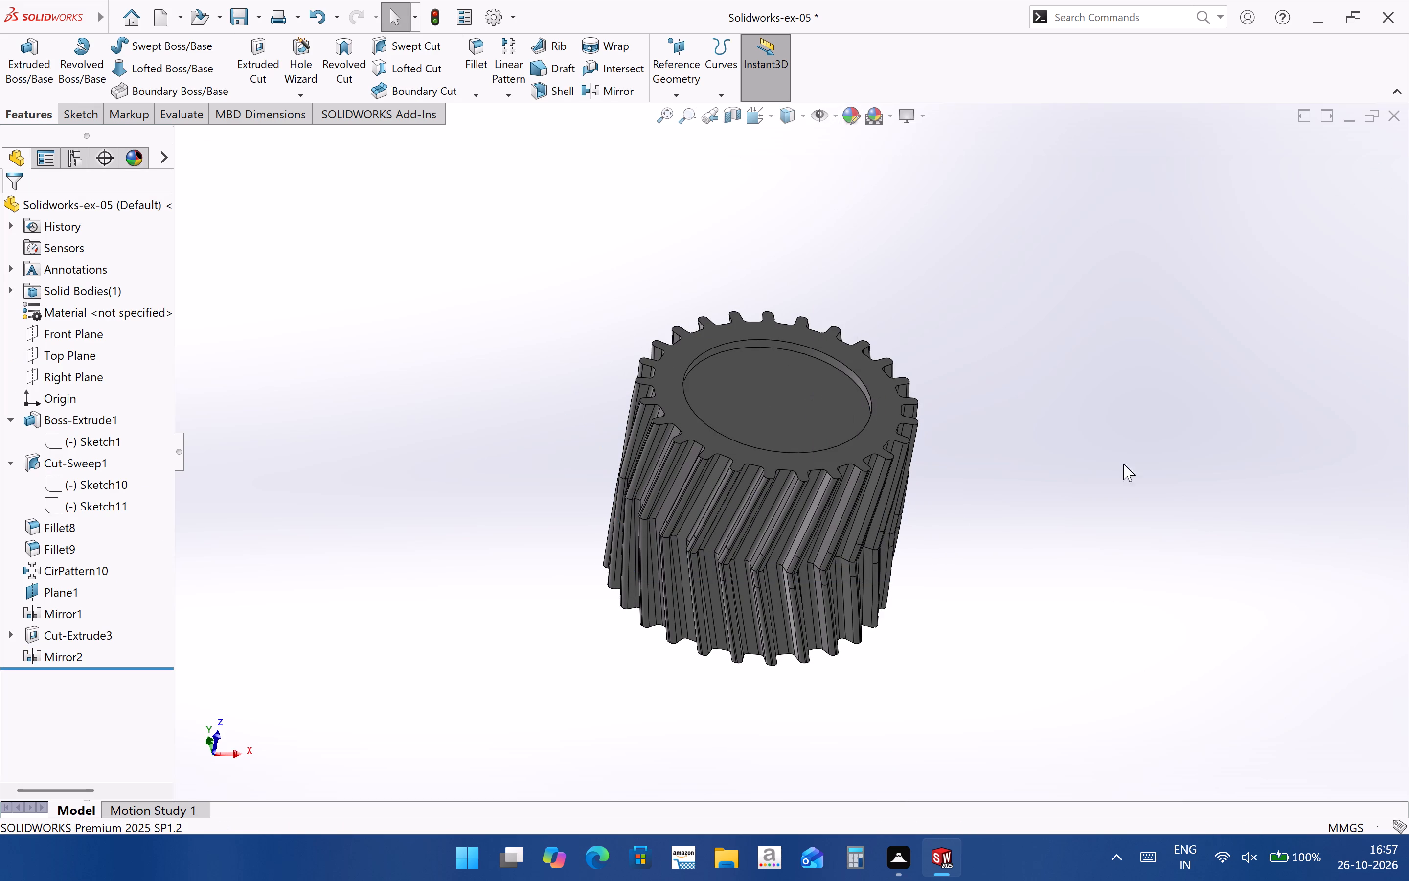
middle_drag(965, 582, 945, 584)
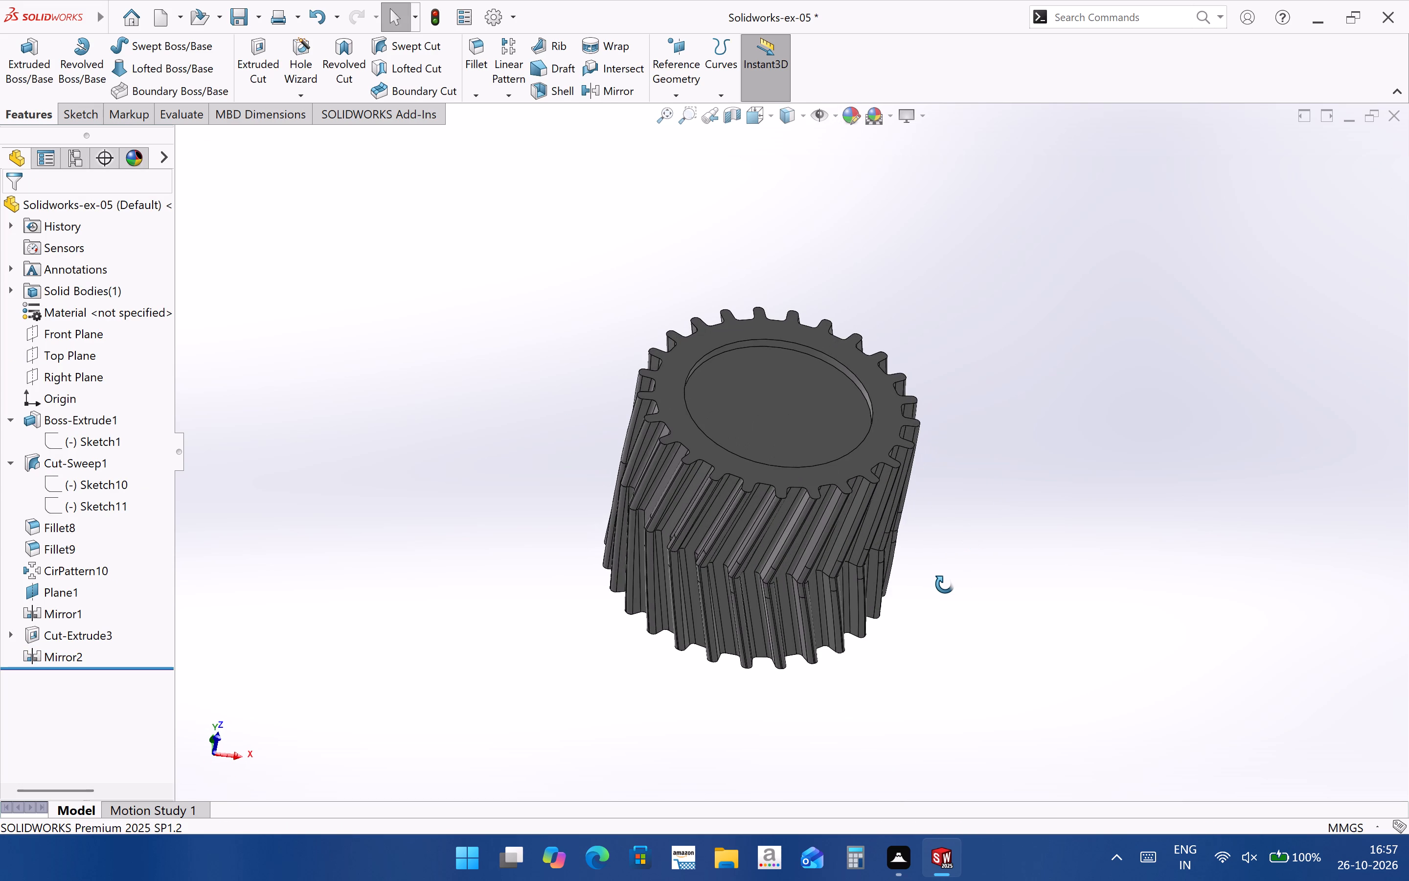
Start a sketch on the gear's recessed end face and draw a circle of about 0.28 mm radius centred on the origin.
middle_drag(945, 584, 917, 634)
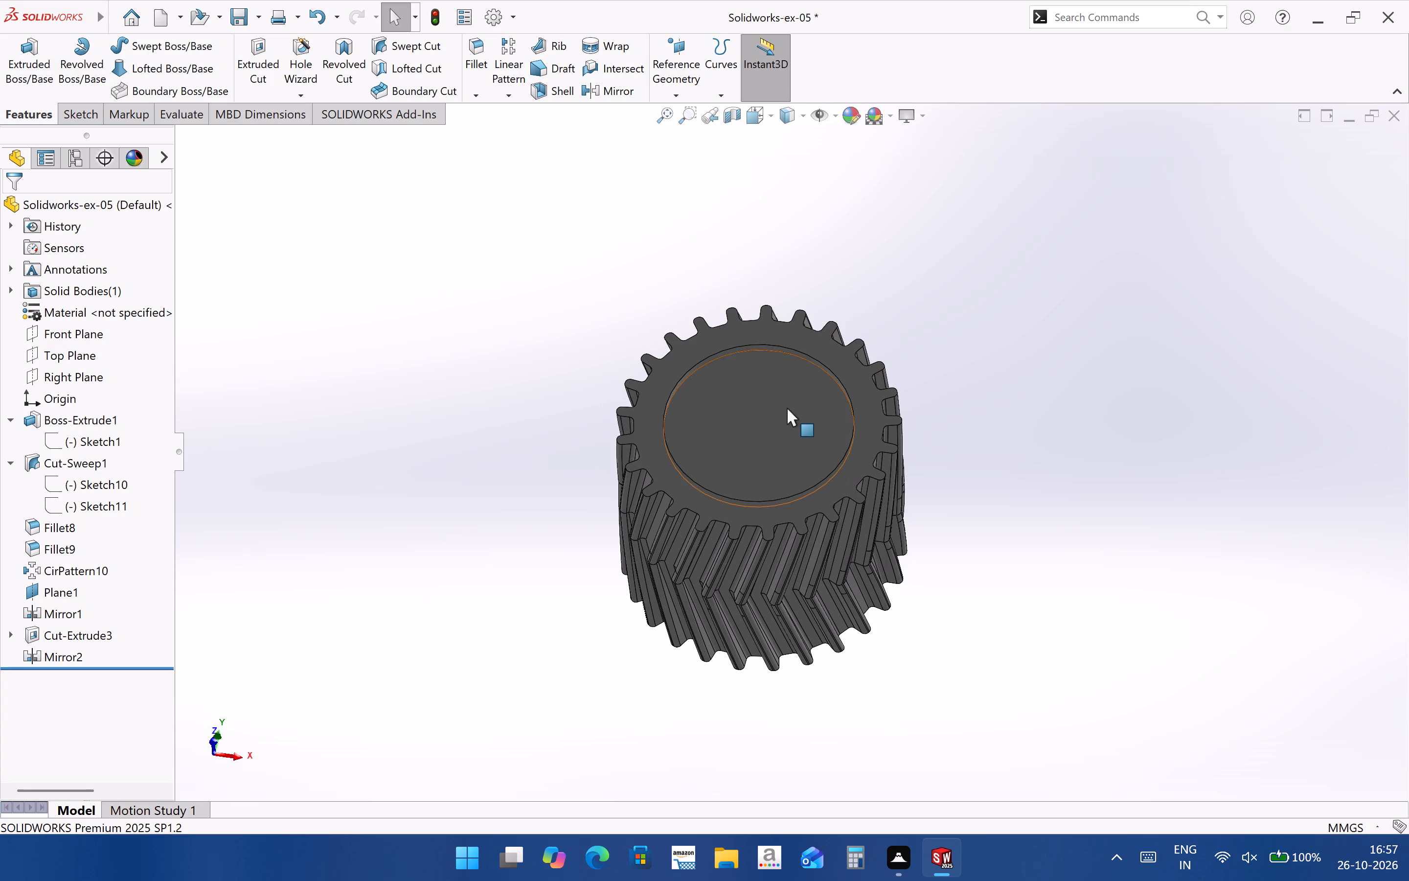
click(787, 408)
key(ctrl+8)
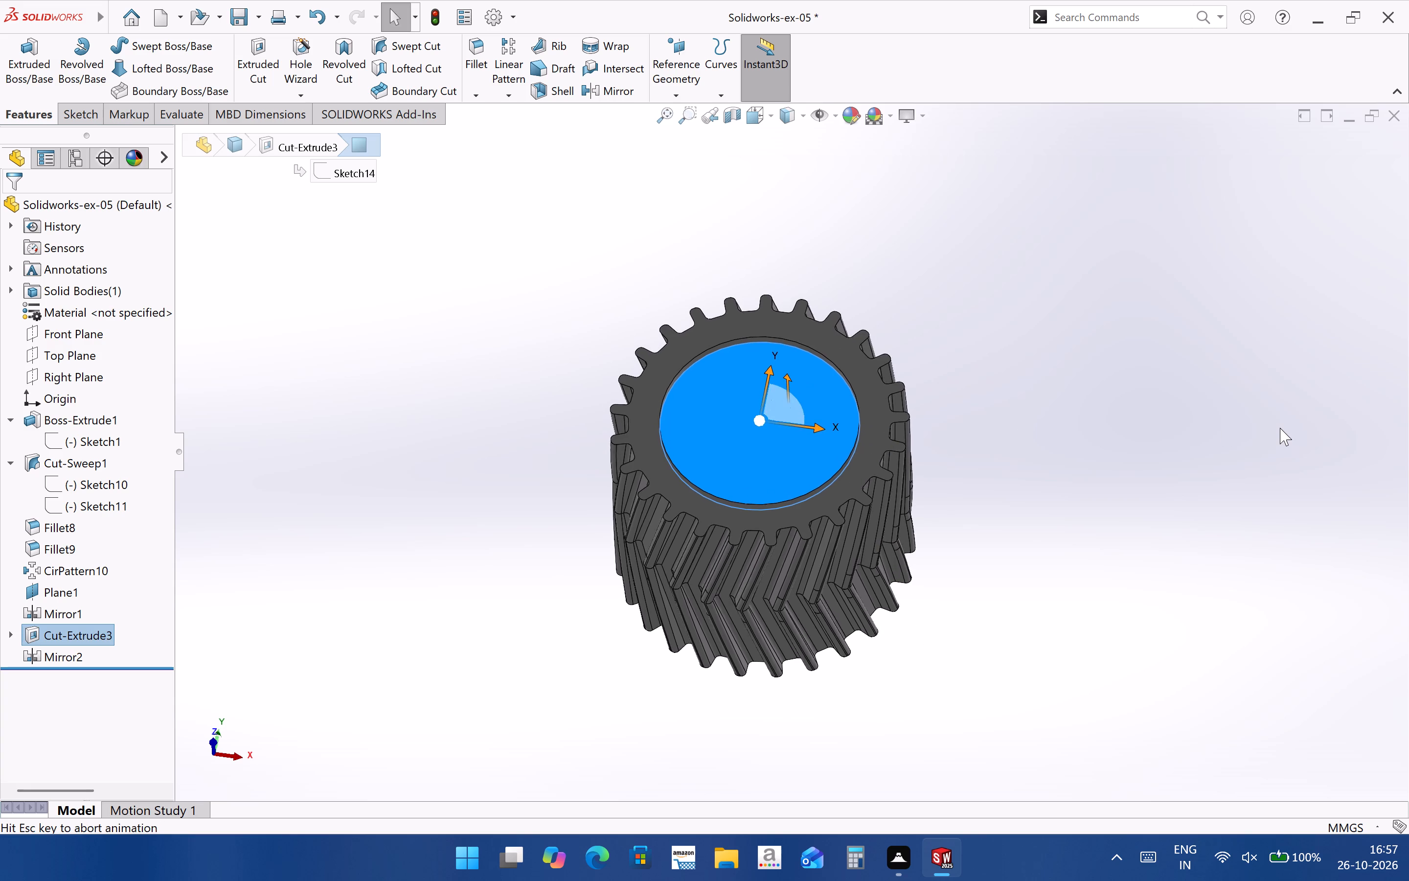
click(1206, 491)
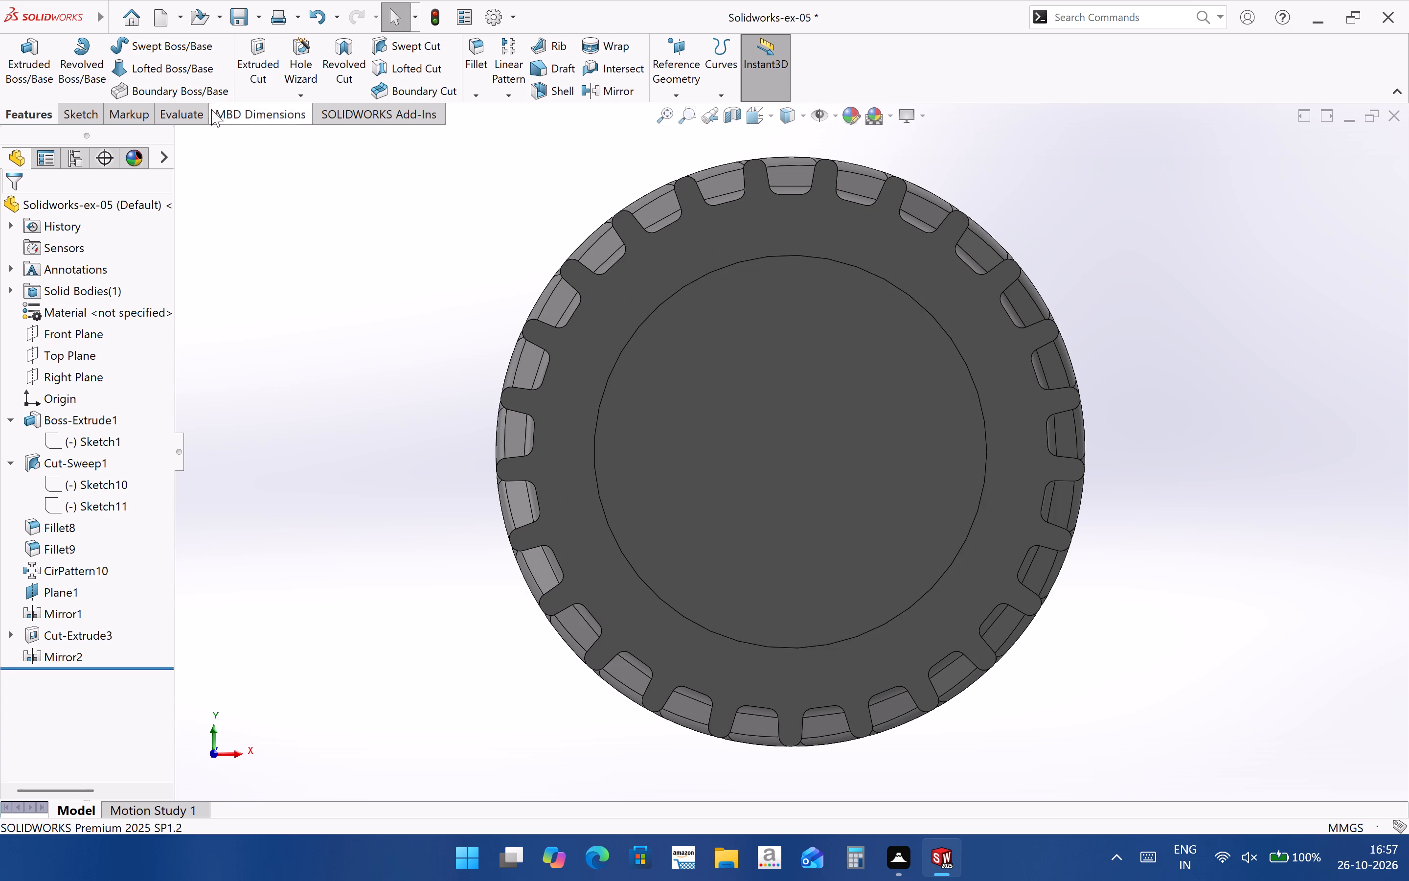
click(833, 407)
click(881, 380)
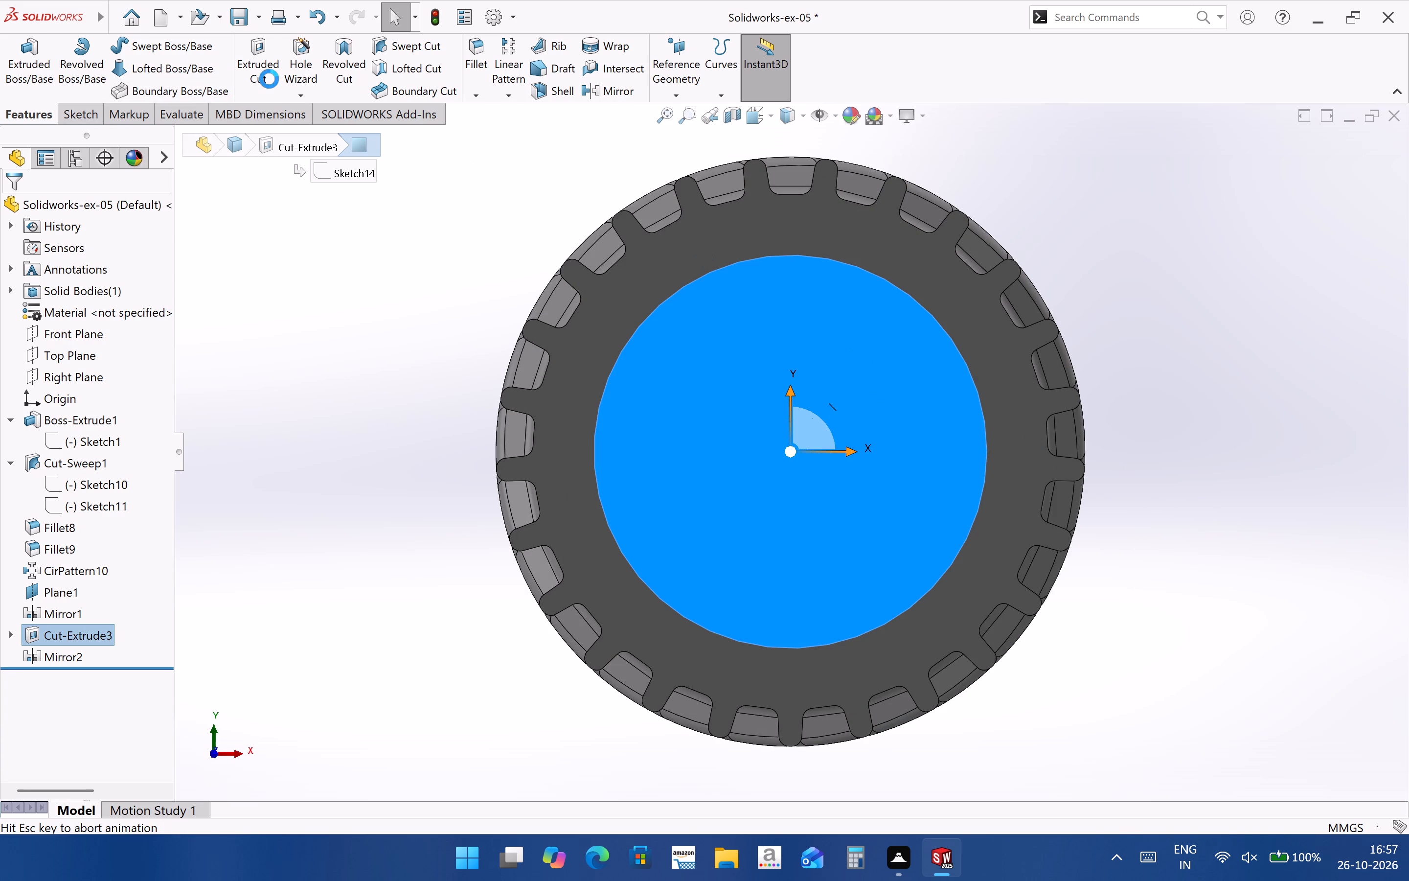
click(136, 45)
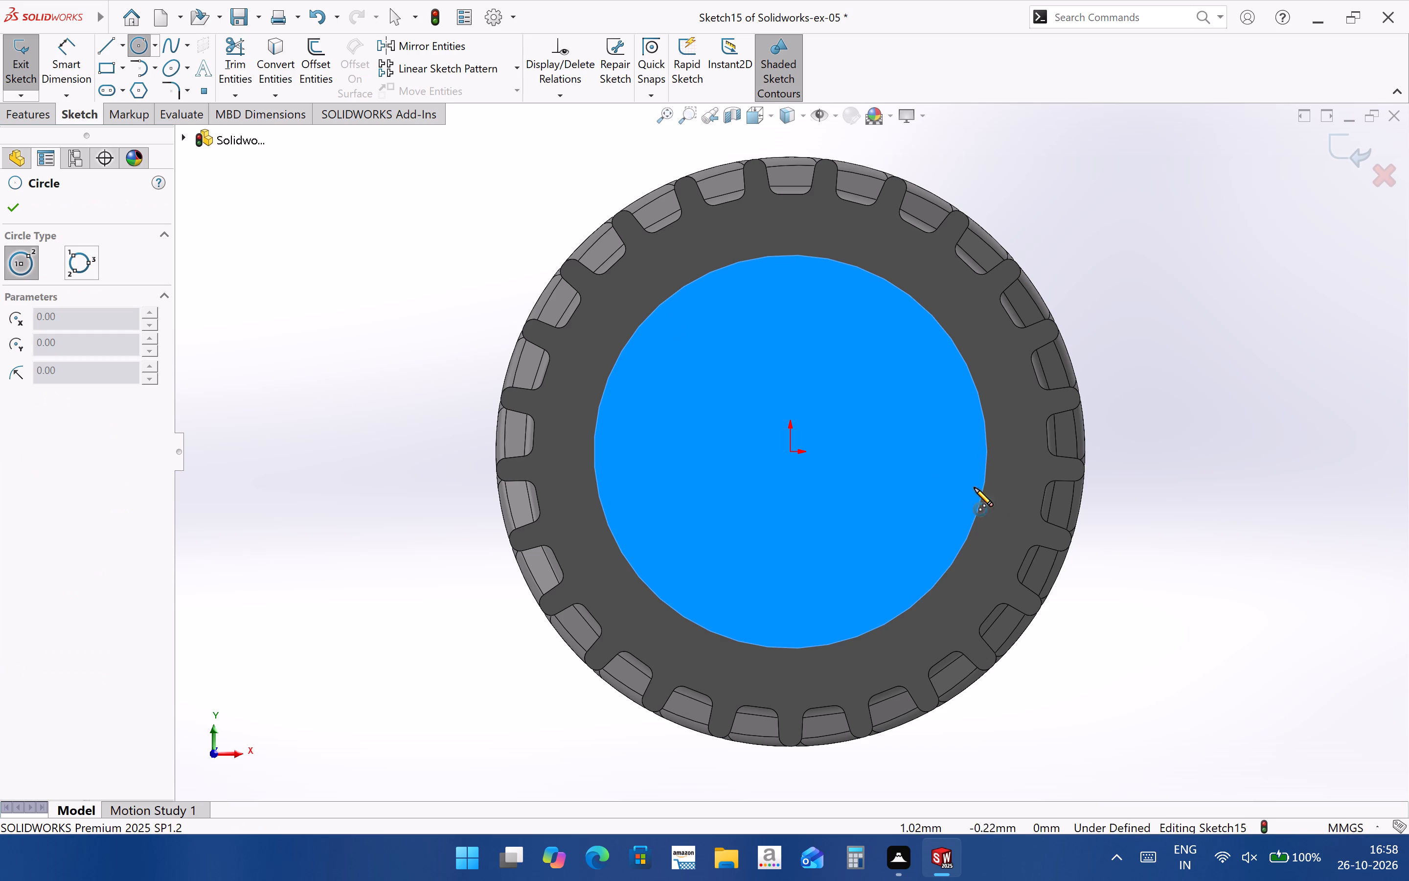
click(790, 452)
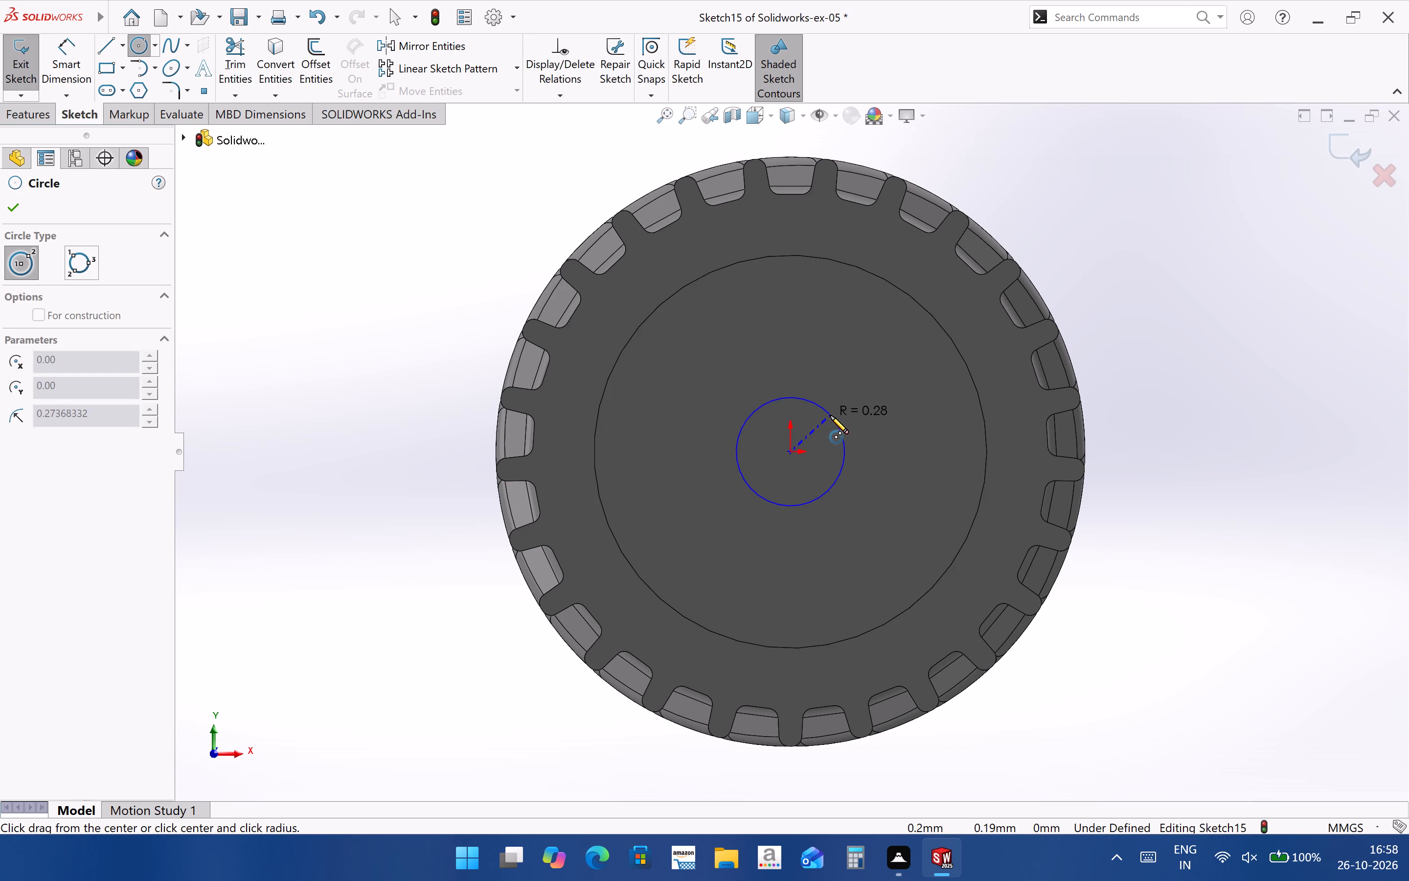
click(830, 415)
Set the central circle's diameter to 0.5 mm.
click(58, 86)
click(802, 401)
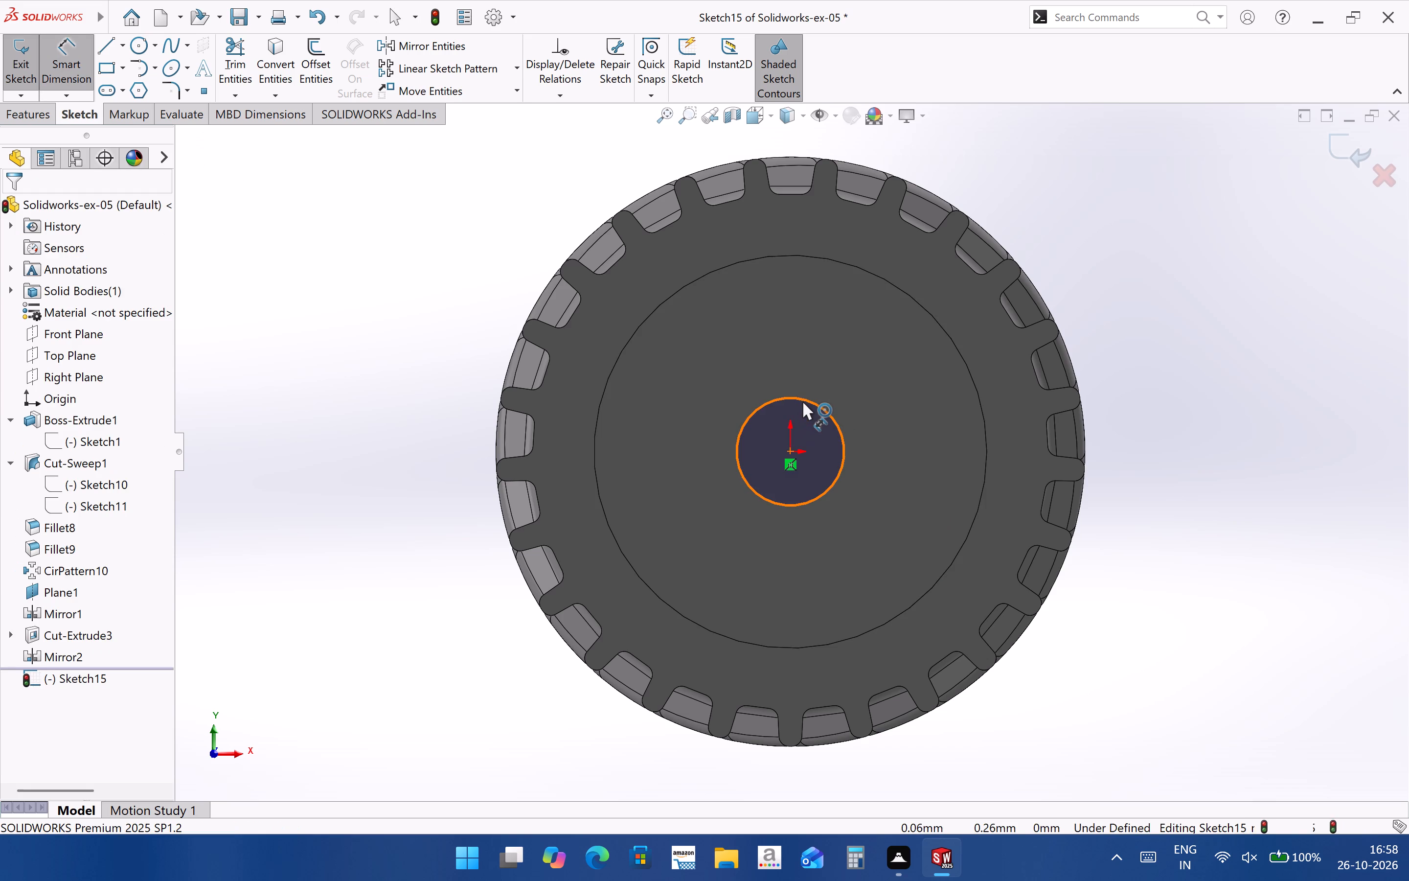
click(831, 352)
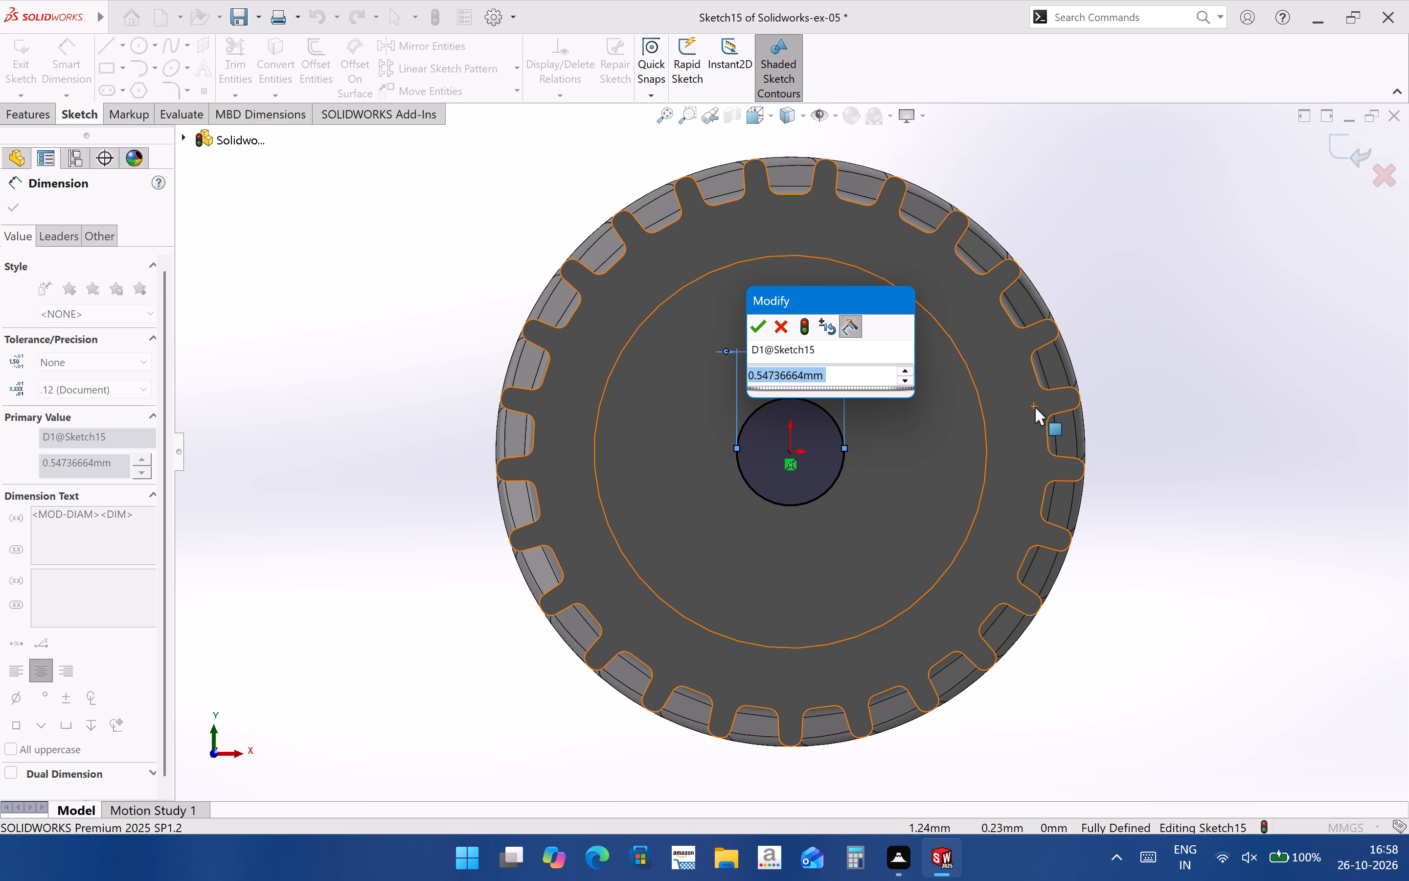
text(0.5)
key(Return)
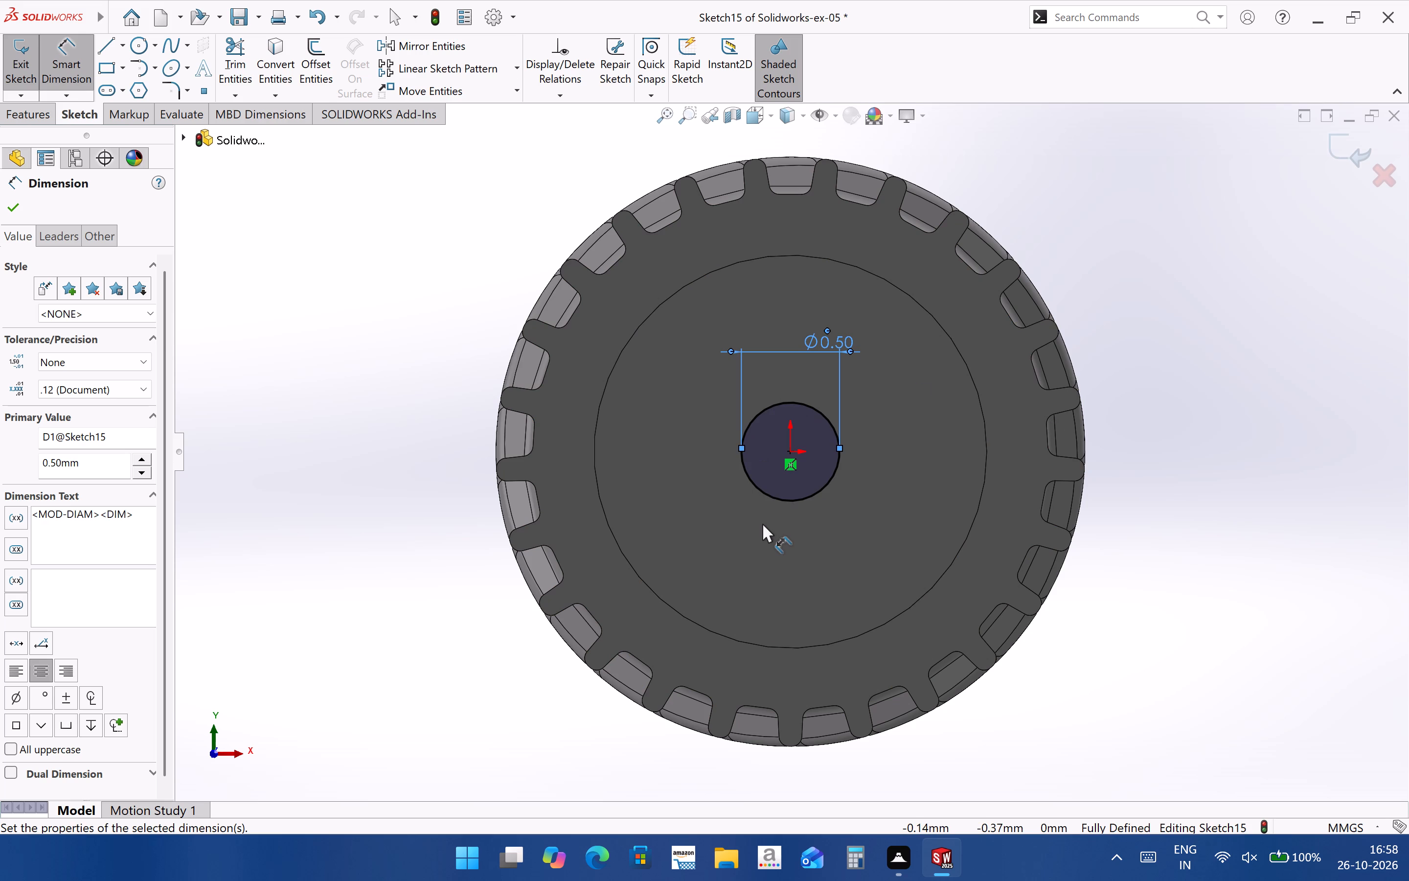
Draw a vertical centerline about 0.45 mm long from the origin down past the bottom of the circle.
click(100, 53)
scroll(800, 506, down, 1)
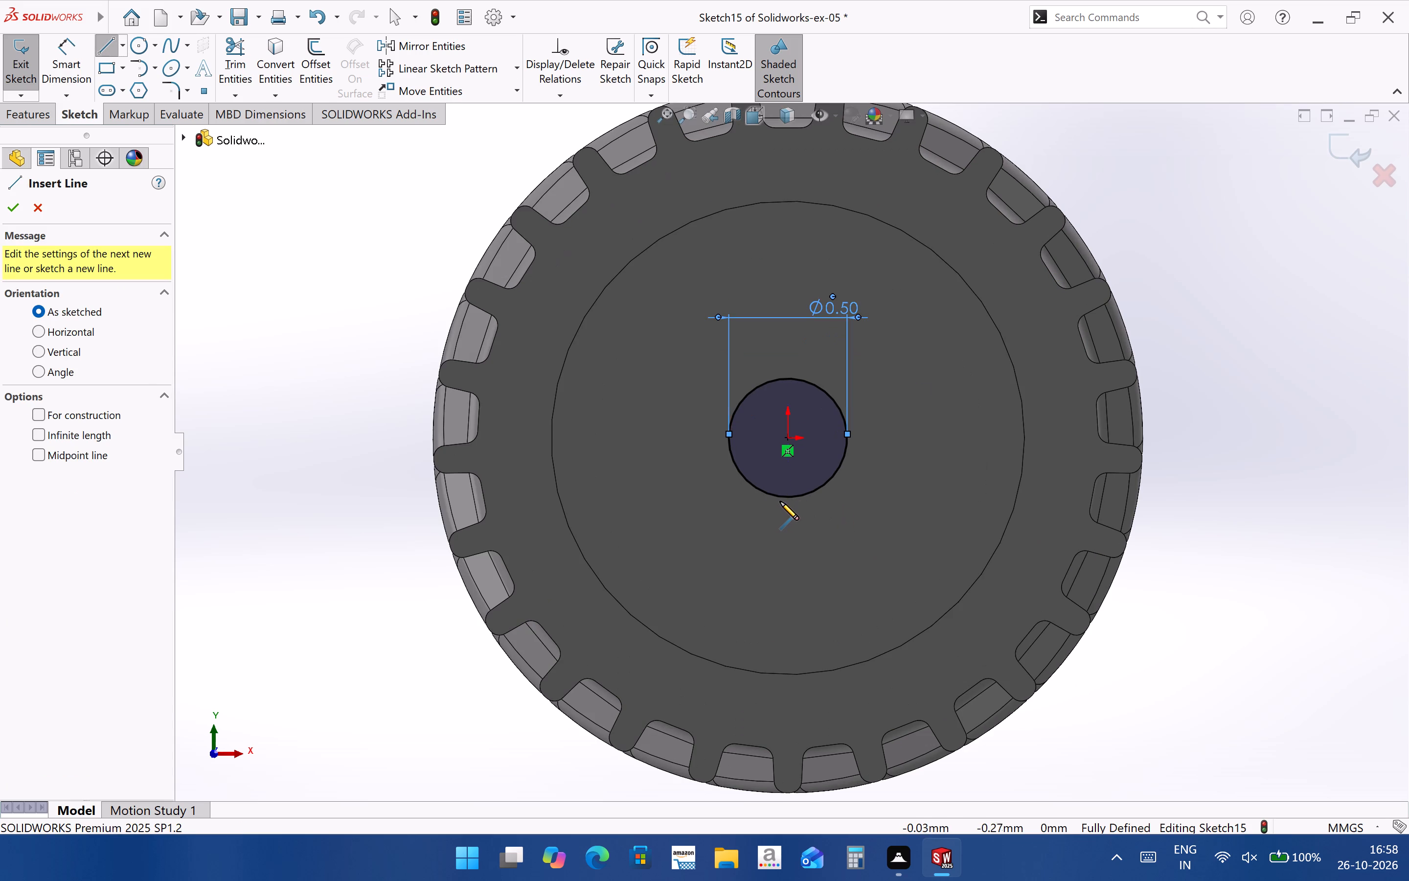
click(122, 42)
click(138, 81)
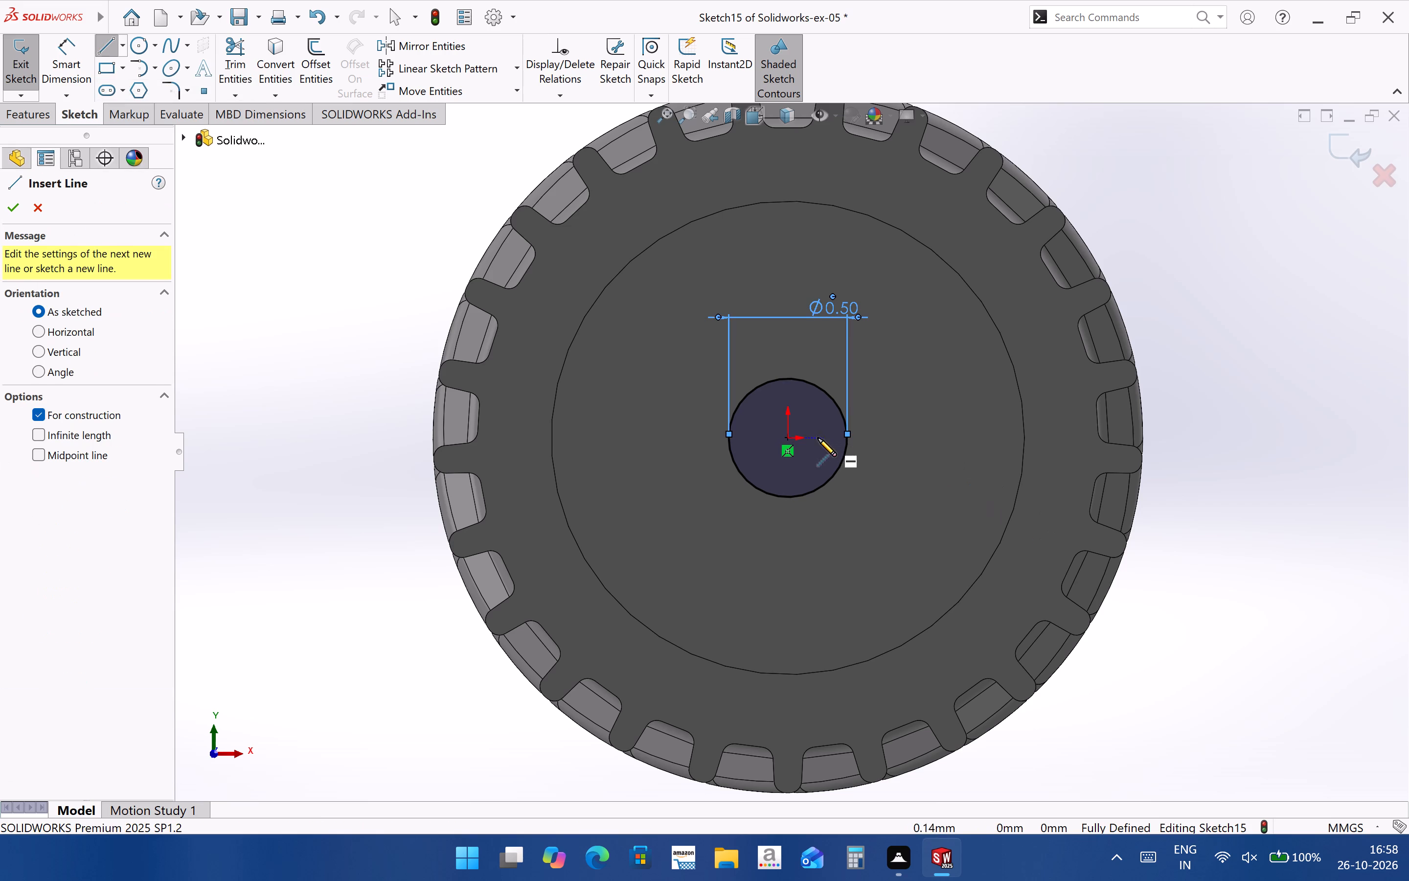
click(788, 438)
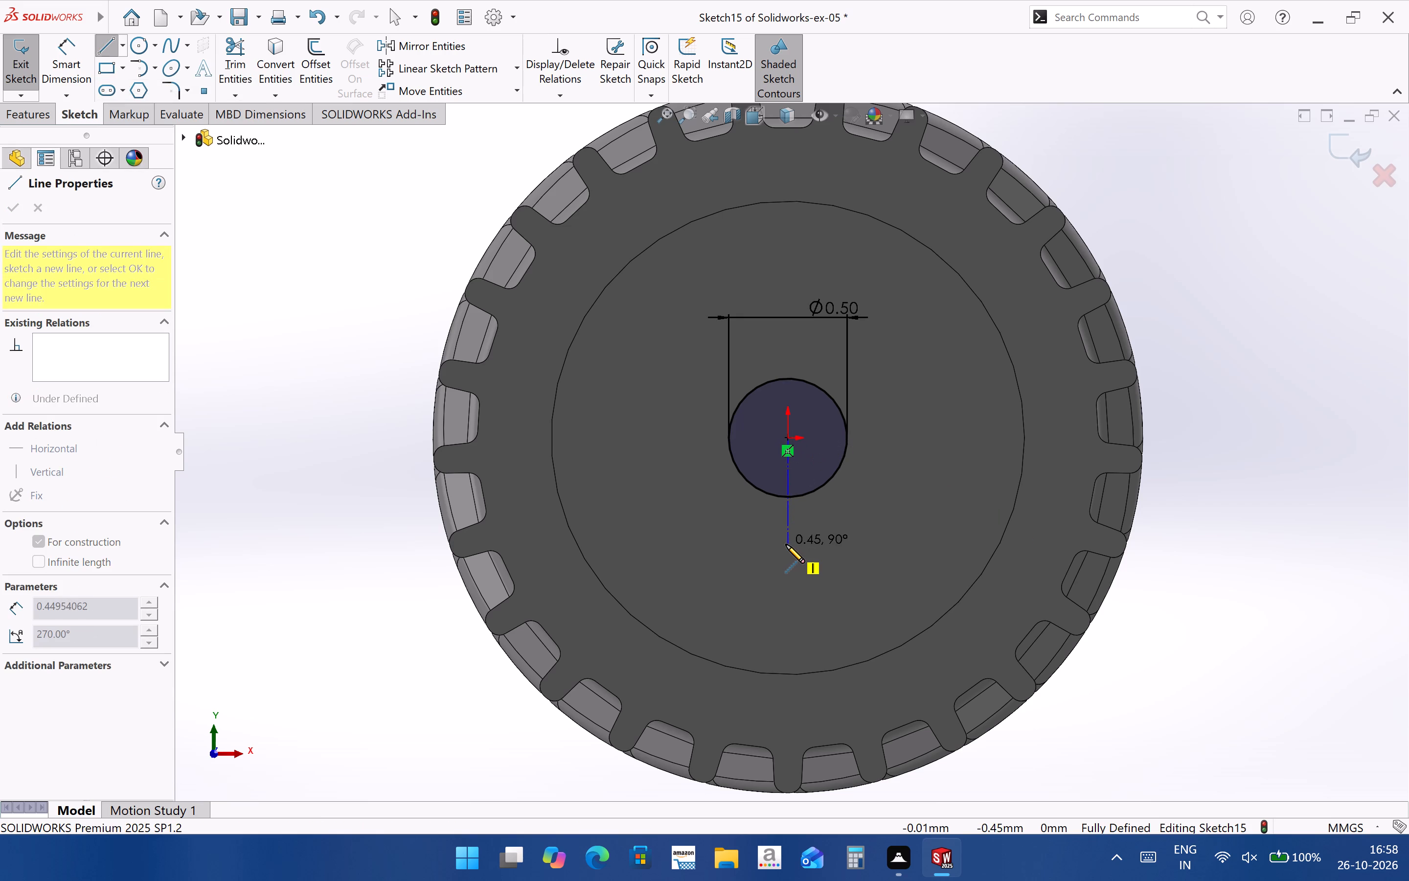
click(786, 544)
key(Escape)
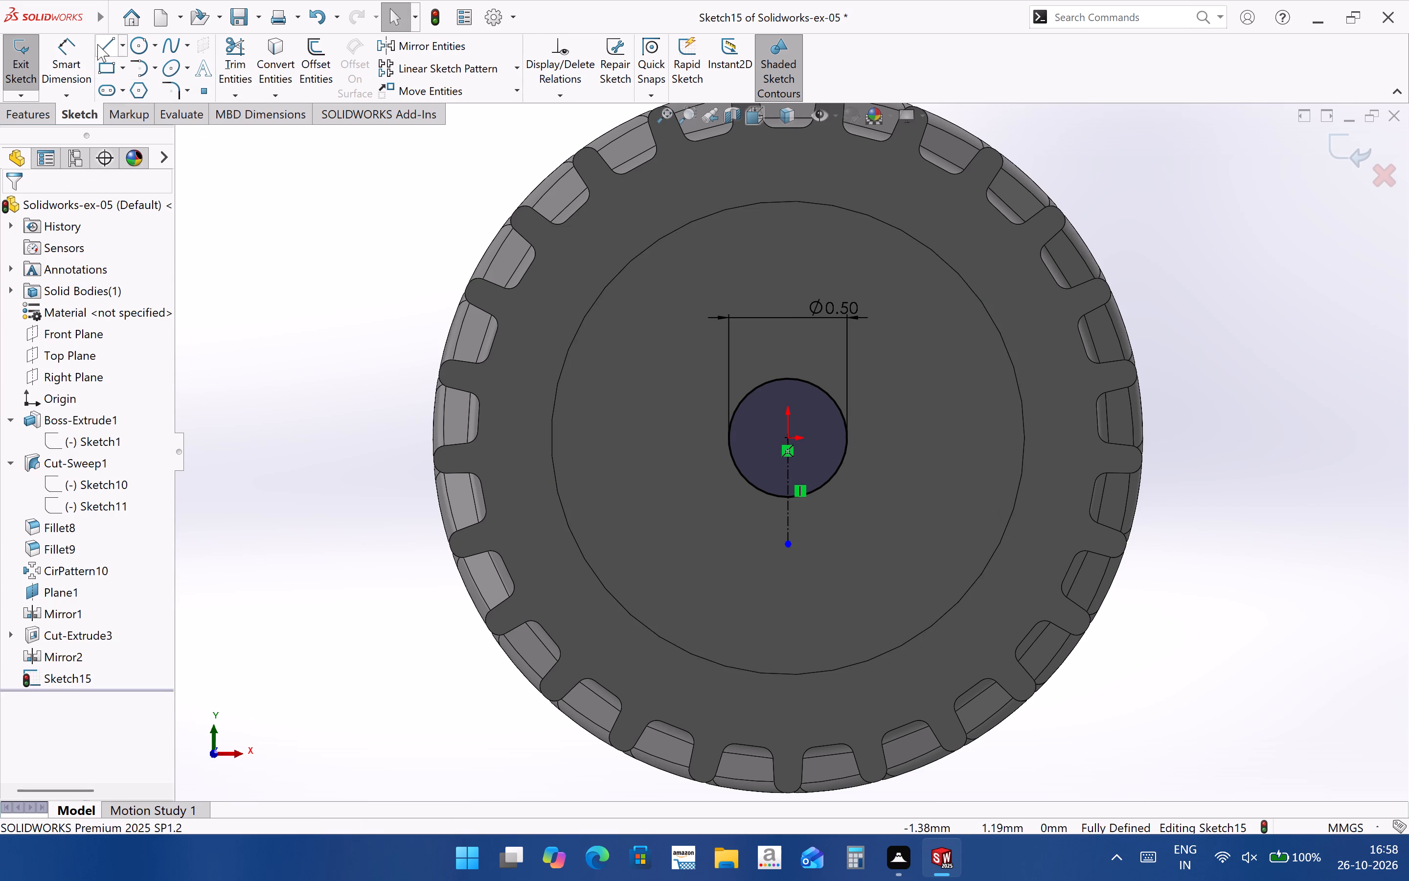
Draw a horizontal line about 0.09 mm long across the centerline, just below the circle.
click(100, 43)
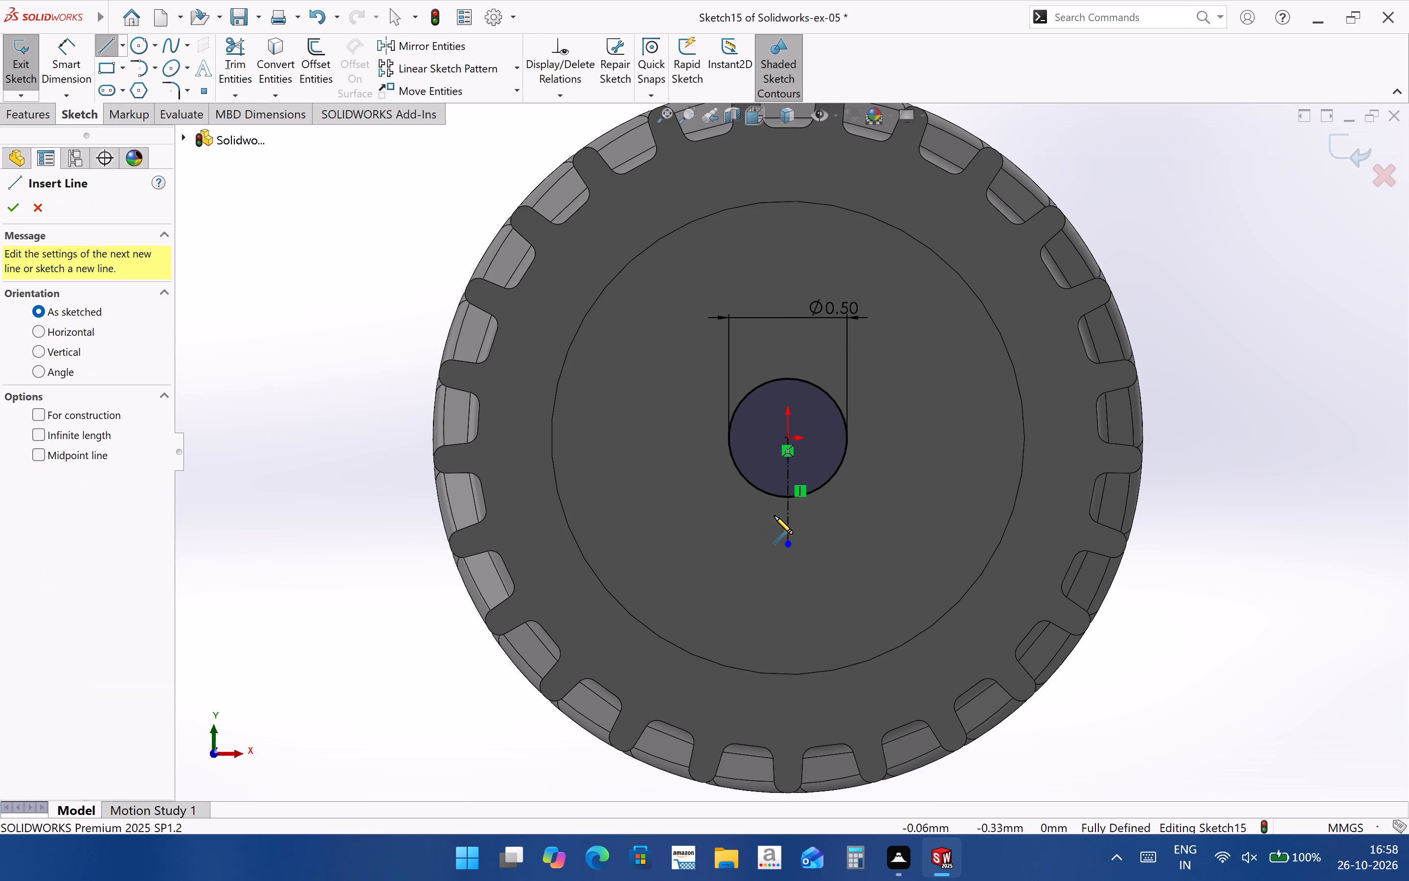
click(774, 520)
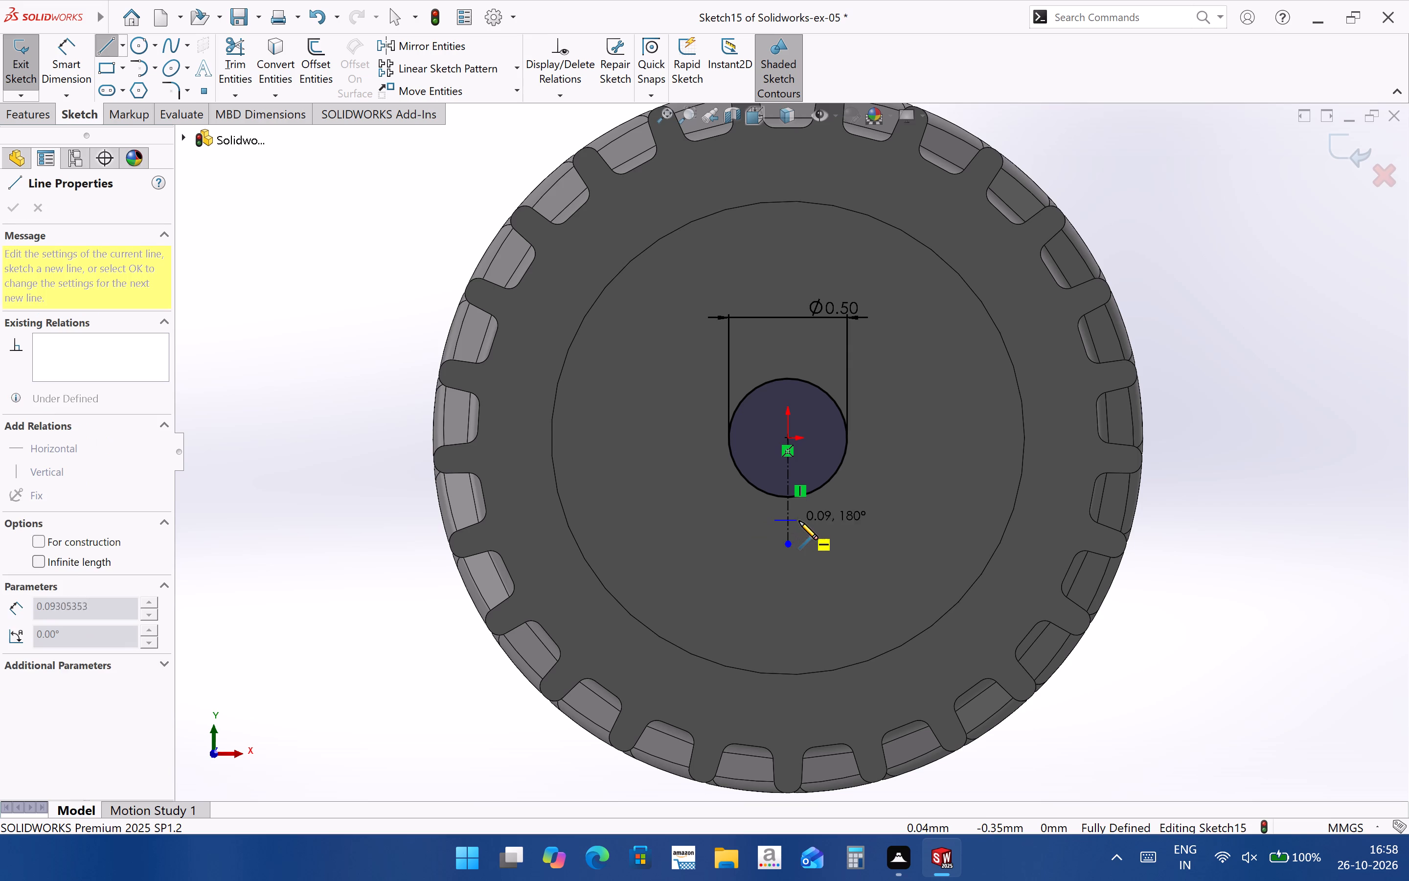
click(800, 521)
key(Escape)
Make the two endpoints of the short horizontal line symmetric about the vertical centerline.
scroll(795, 523, down, 3)
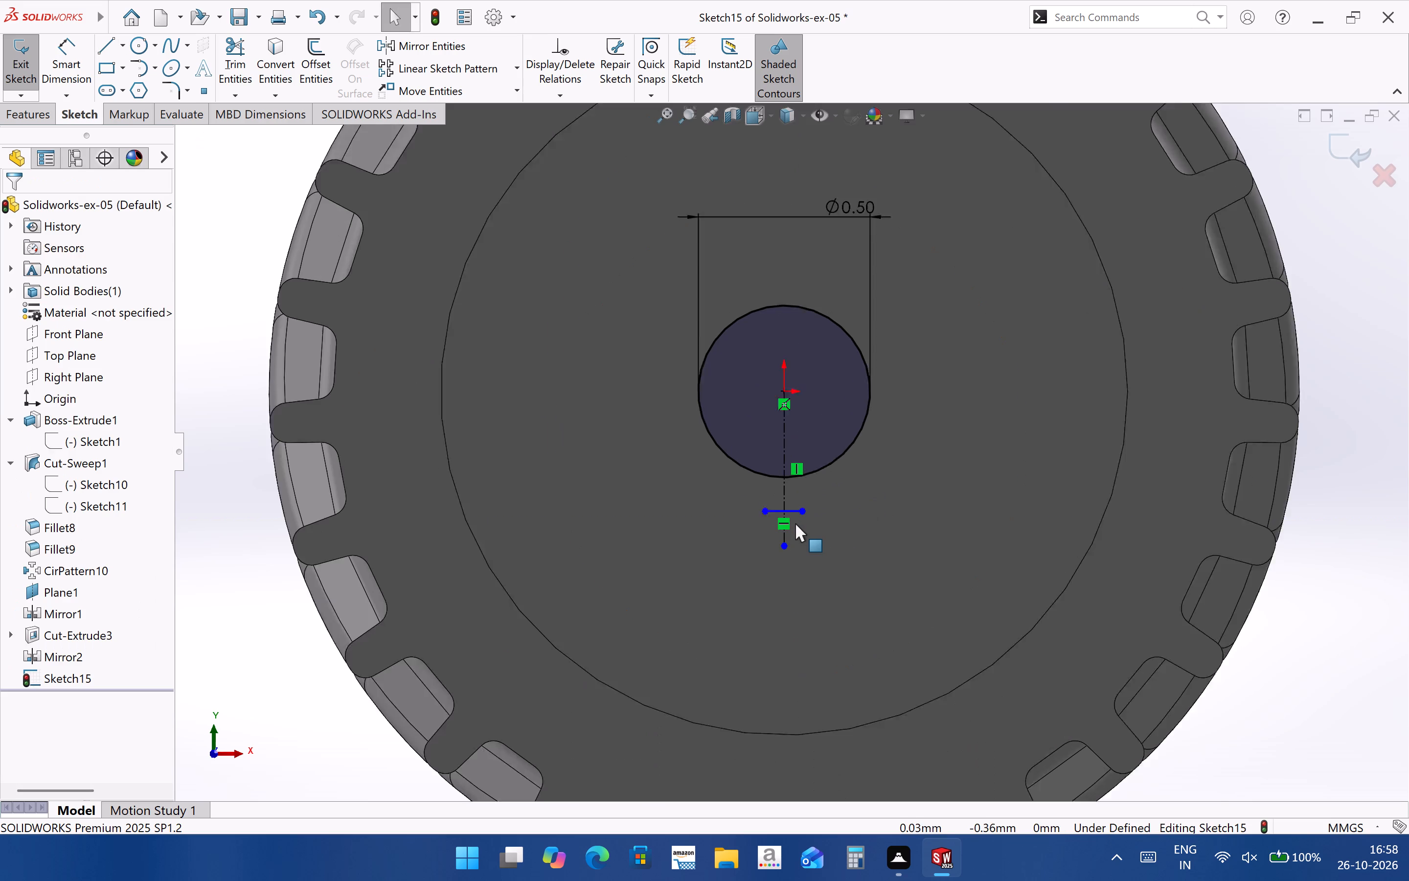
click(803, 506)
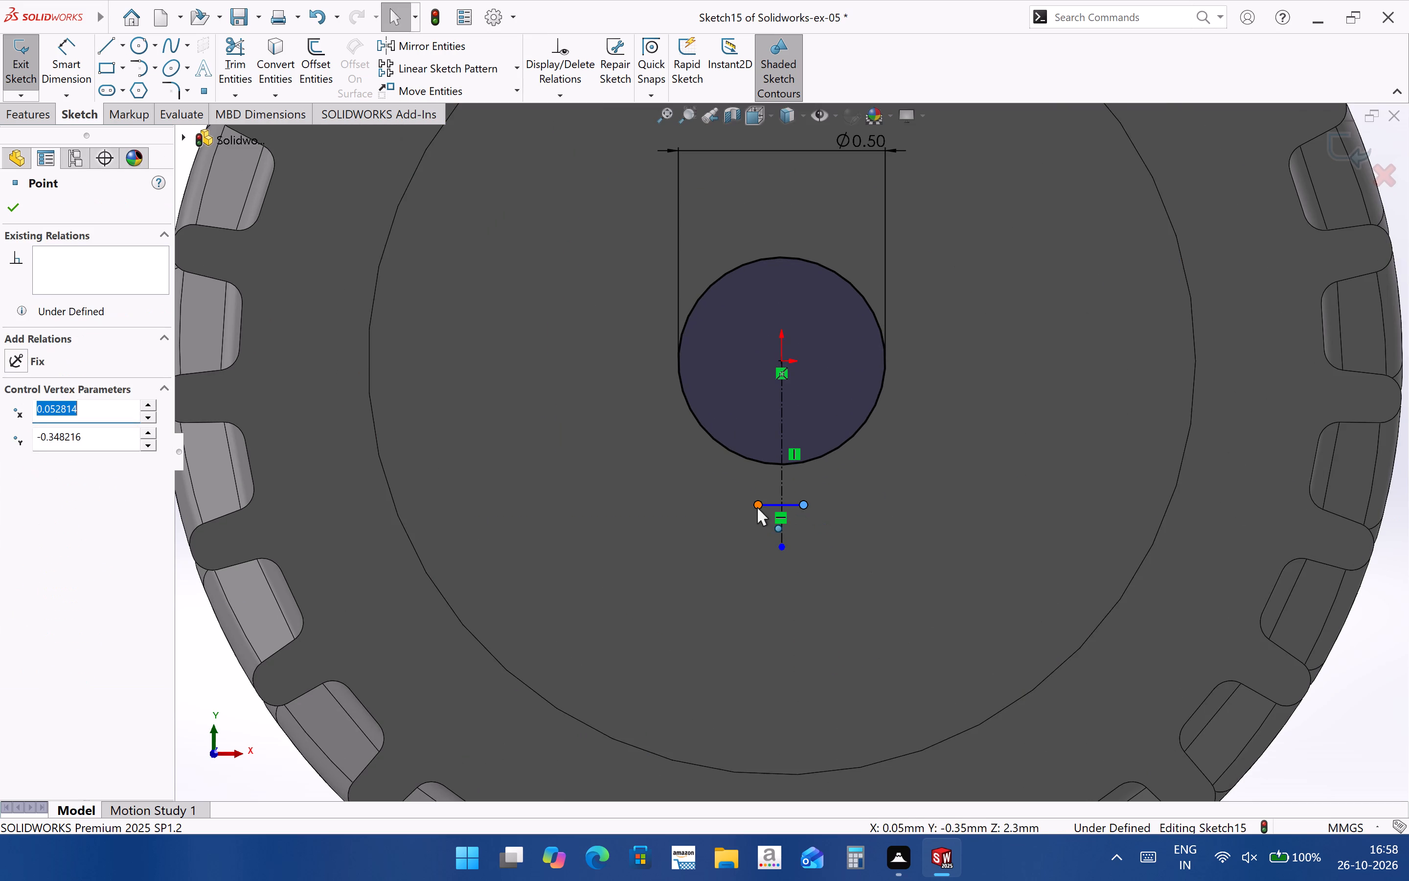
ctrl+click(757, 507)
ctrl+click(781, 493)
click(17, 443)
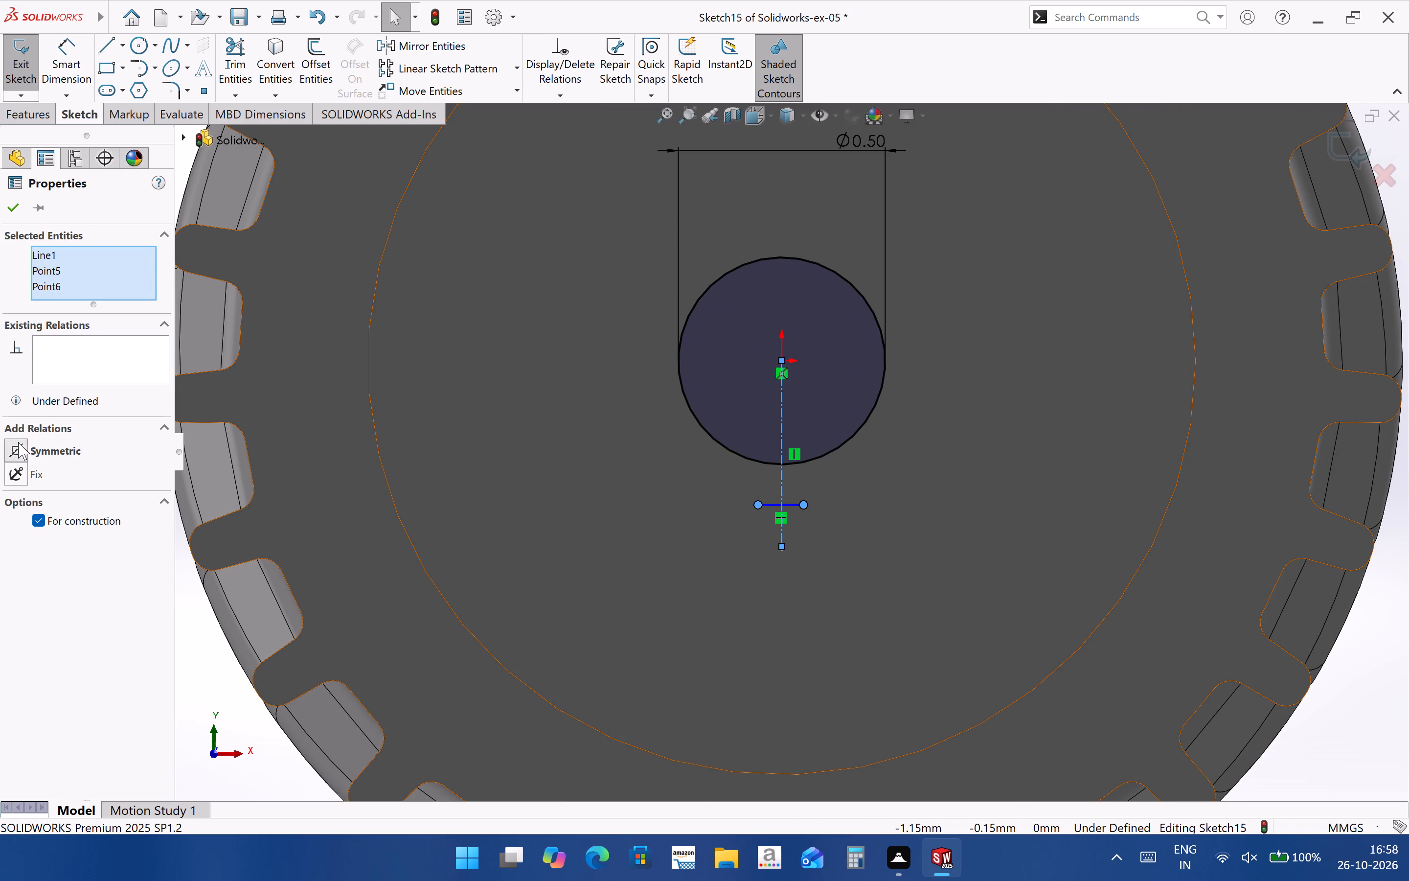
Set the horizontal line's length to 0.19 mm.
click(57, 55)
click(798, 501)
click(797, 503)
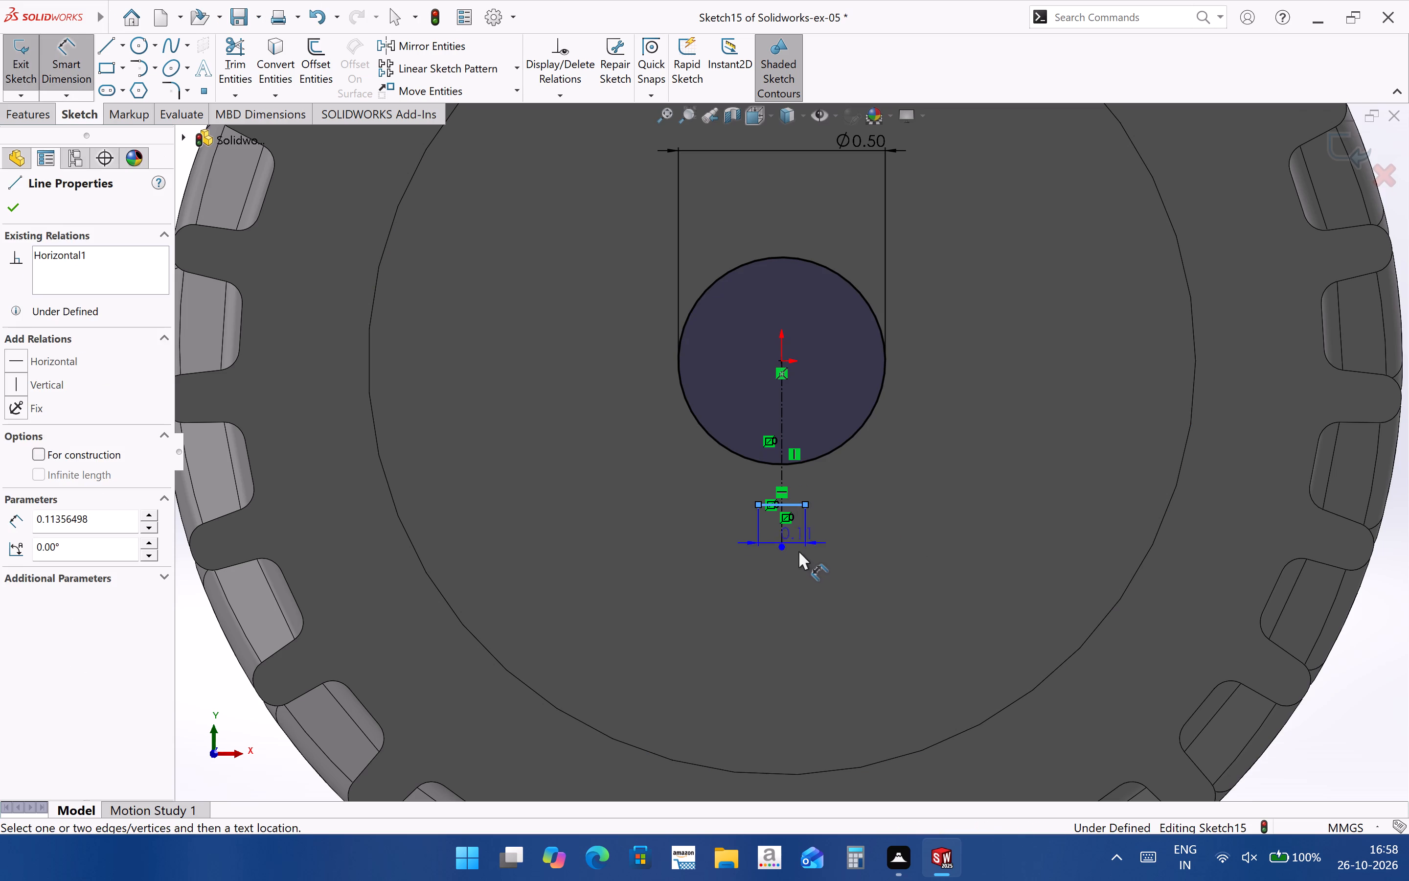
click(799, 578)
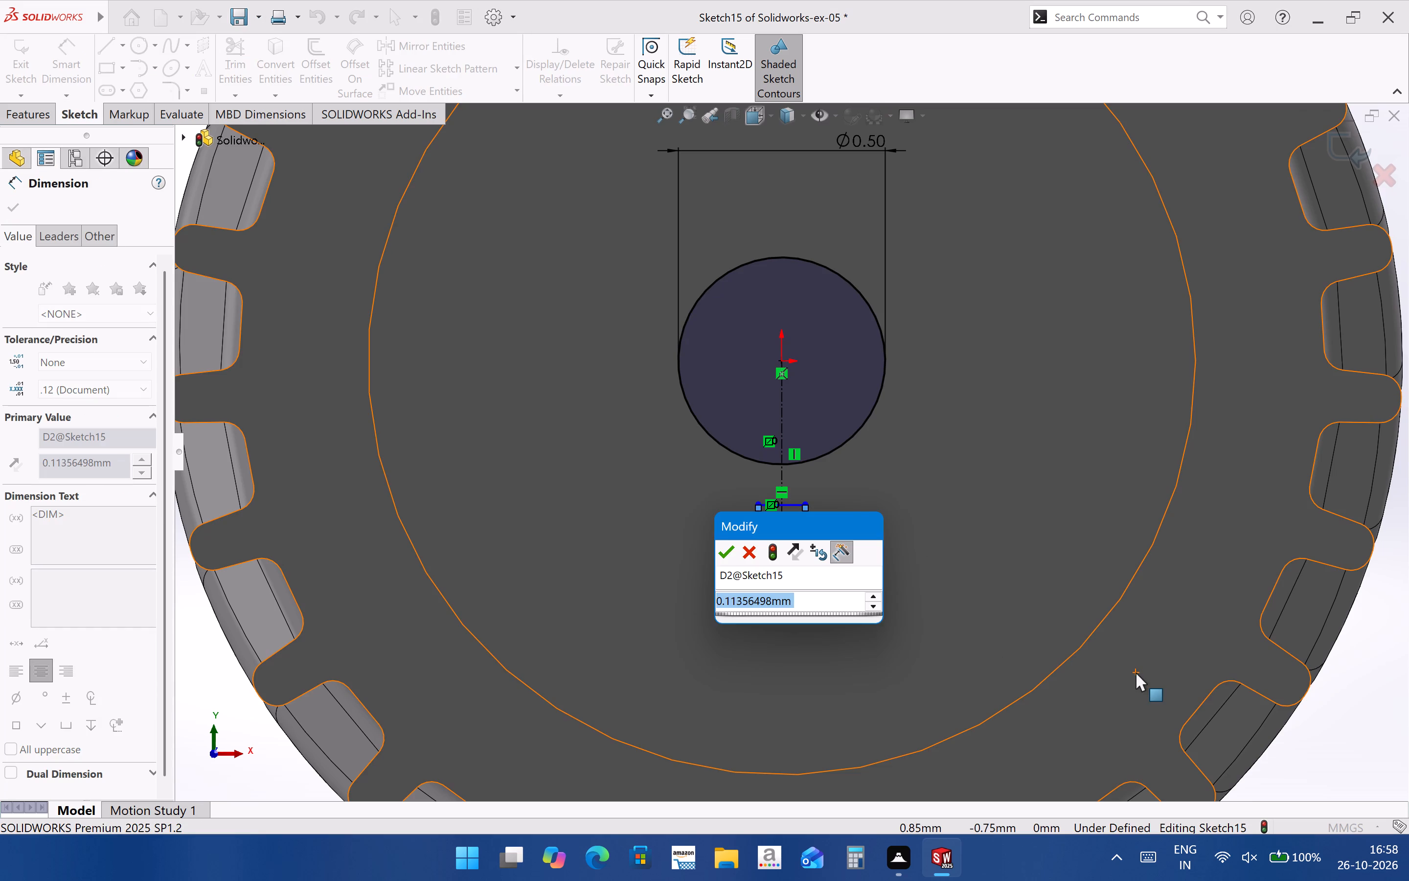
text(0.19)
key(Return)
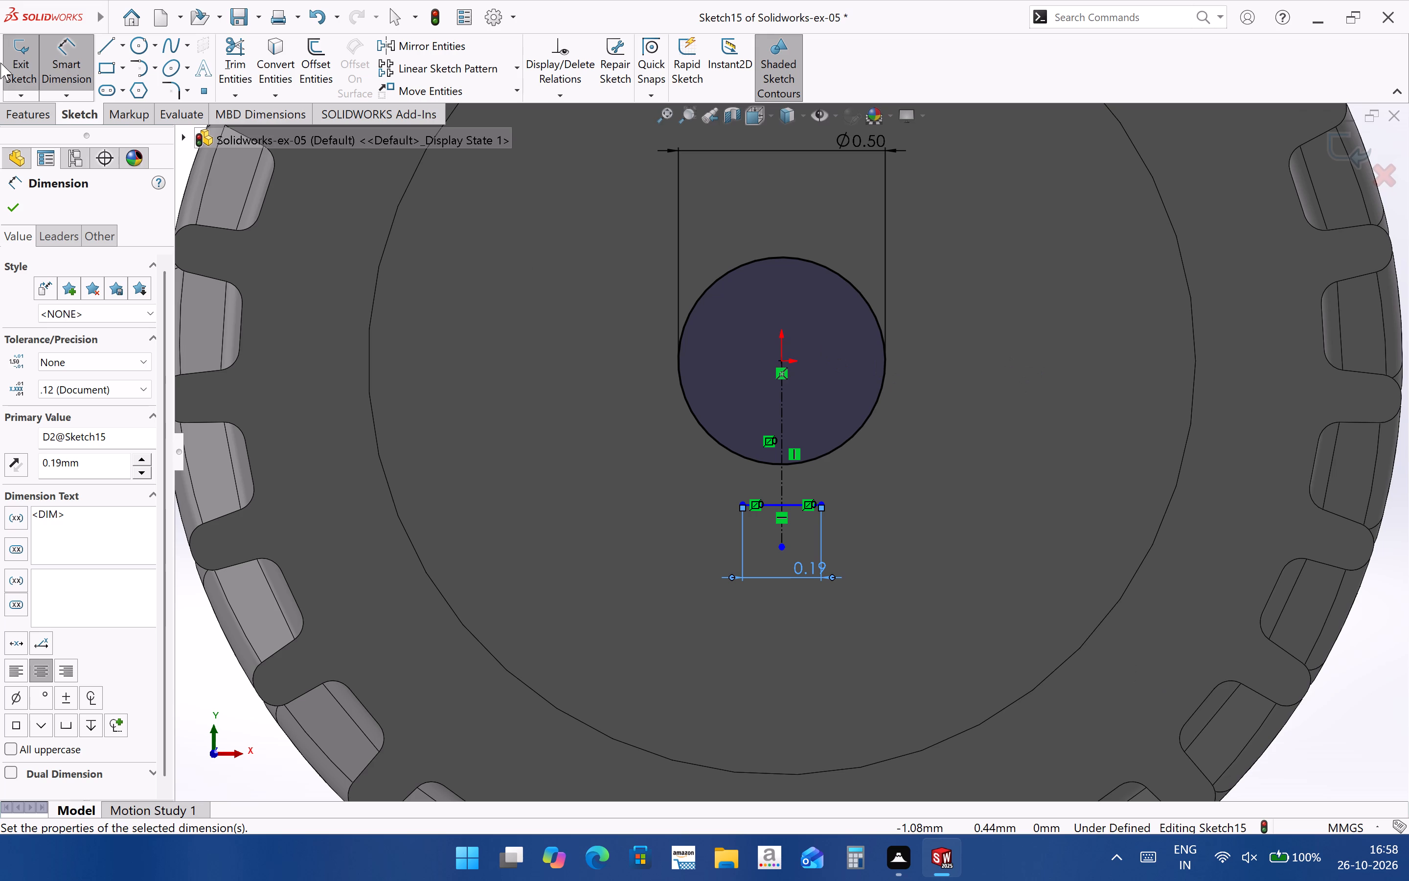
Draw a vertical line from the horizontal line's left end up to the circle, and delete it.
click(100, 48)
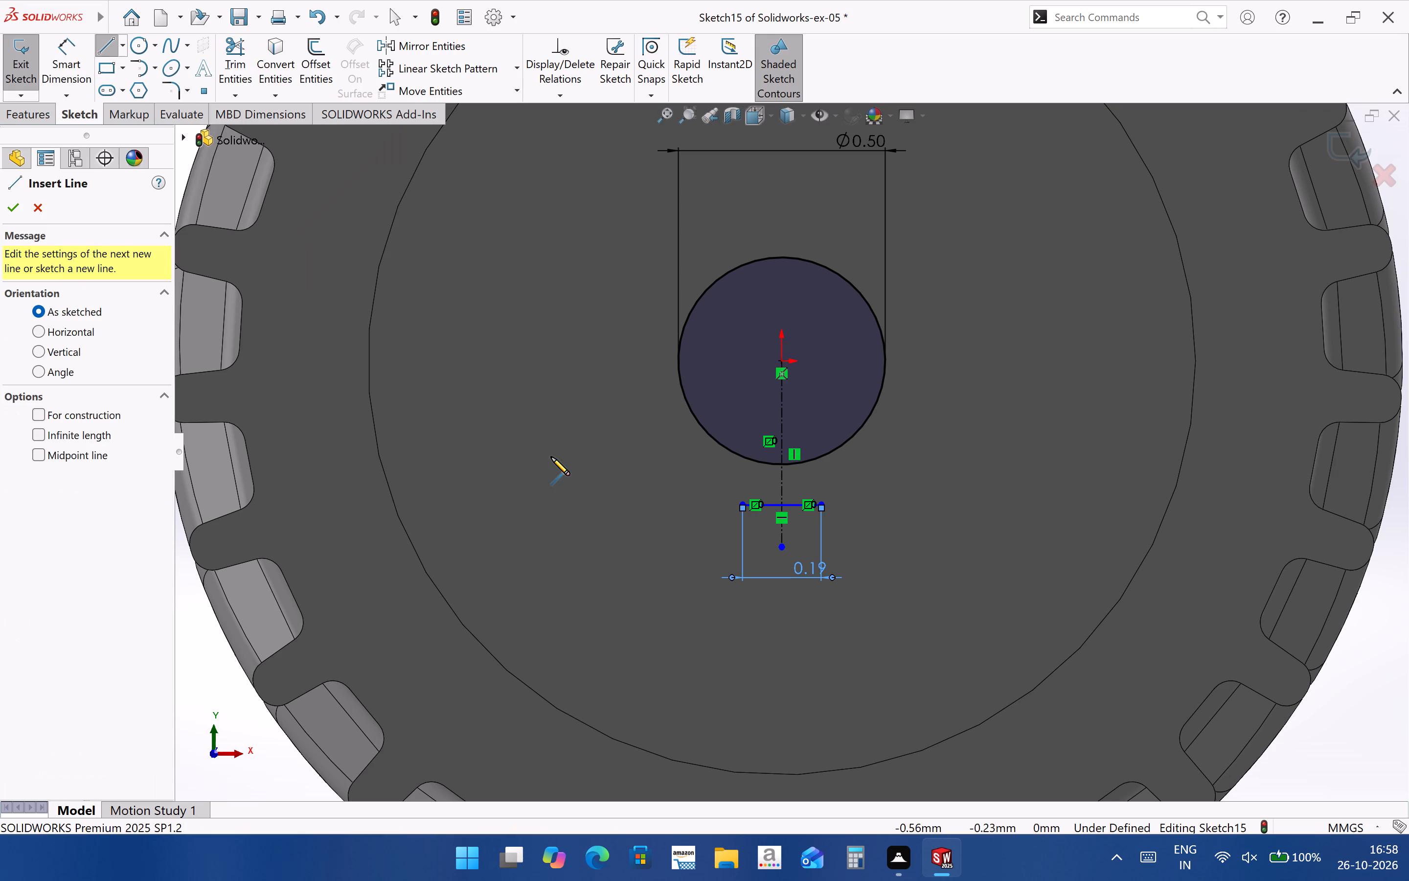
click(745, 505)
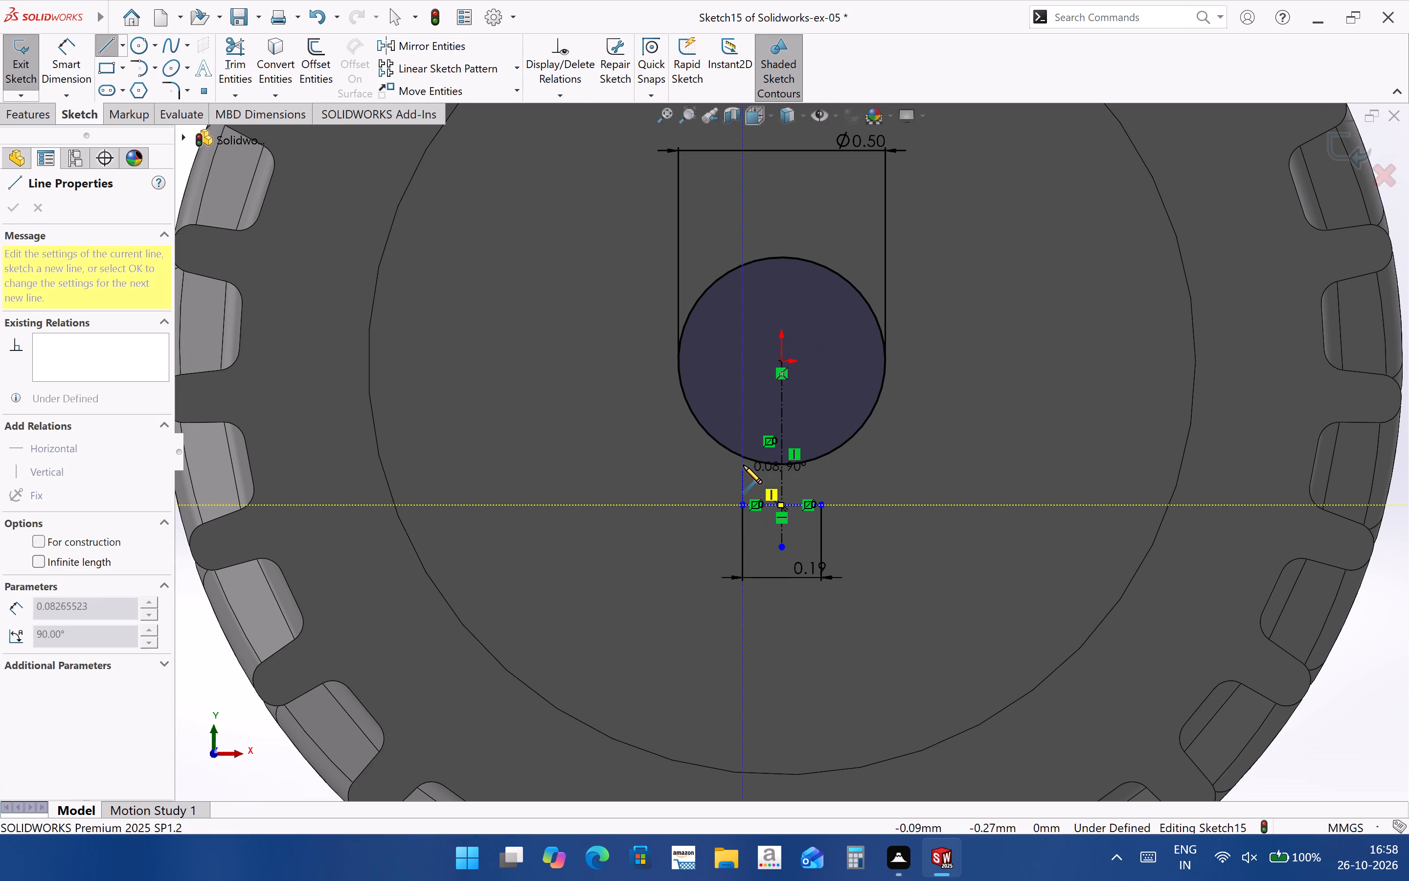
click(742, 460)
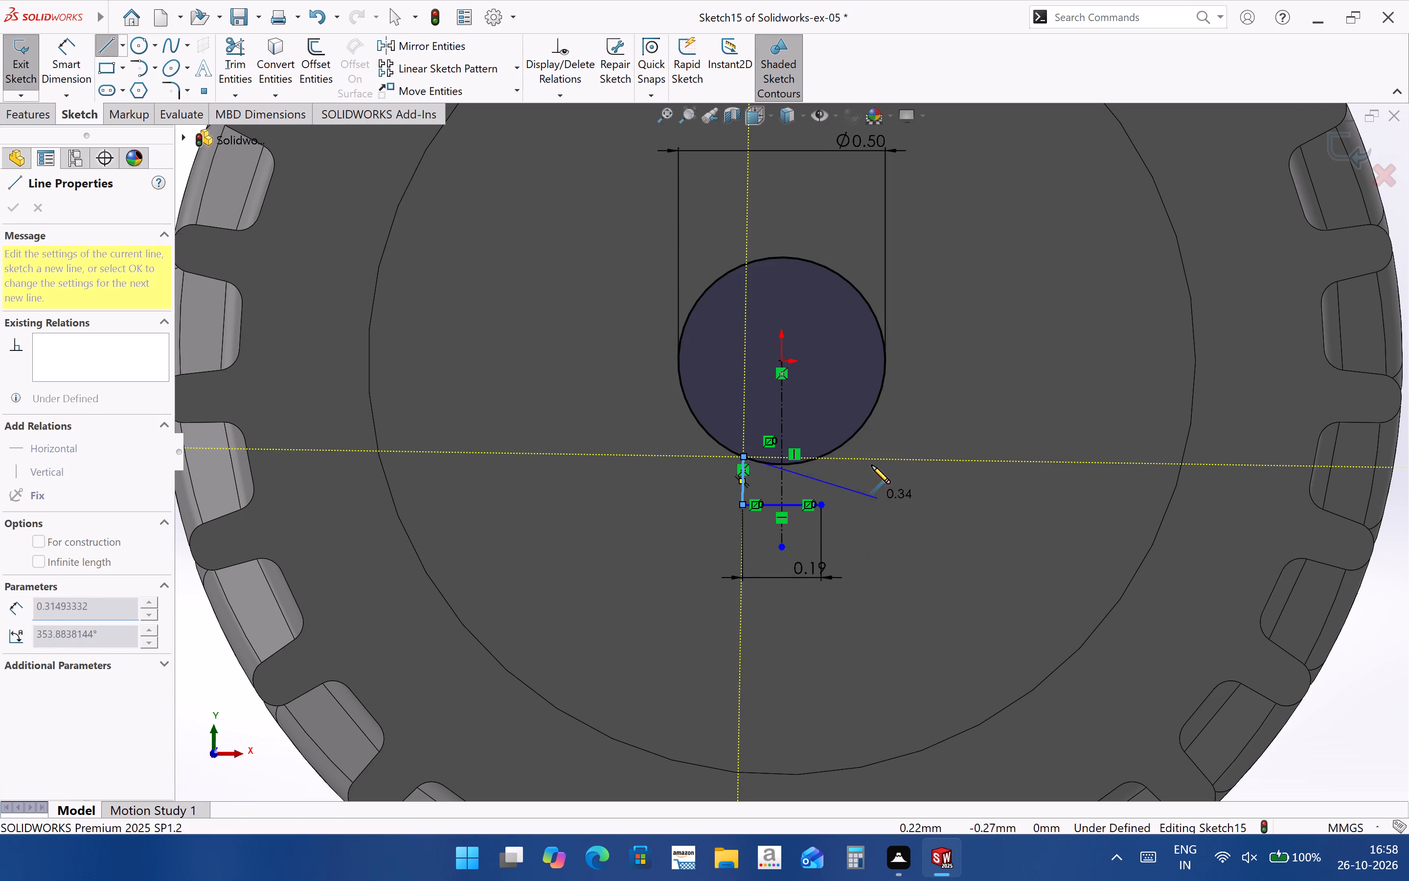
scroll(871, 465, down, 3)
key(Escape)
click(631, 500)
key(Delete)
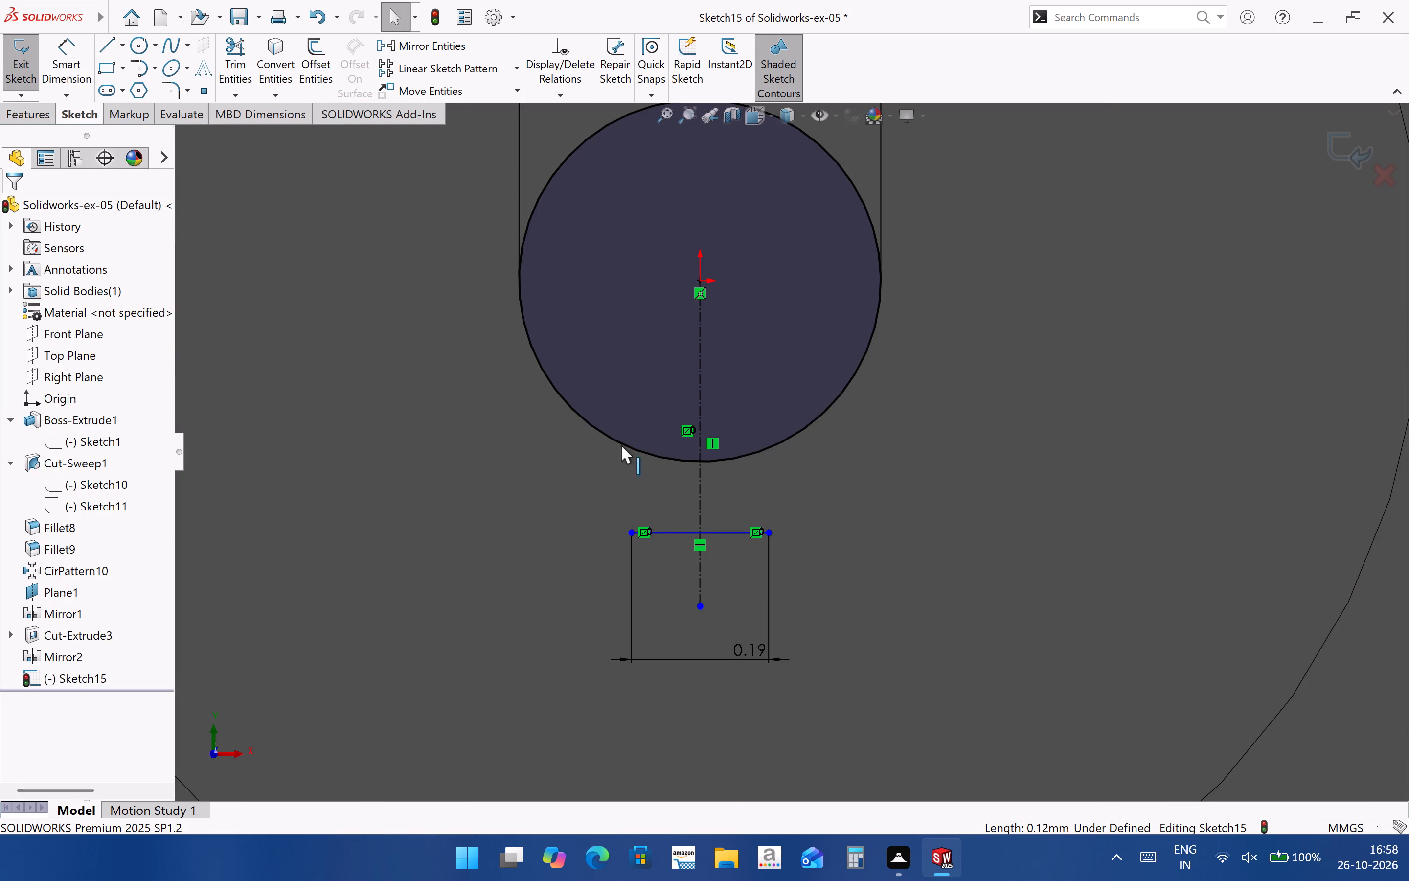
Draw two vertical lines about 0.18 mm long from the horizontal line's ends up into the circle to form the keyway sides.
click(111, 49)
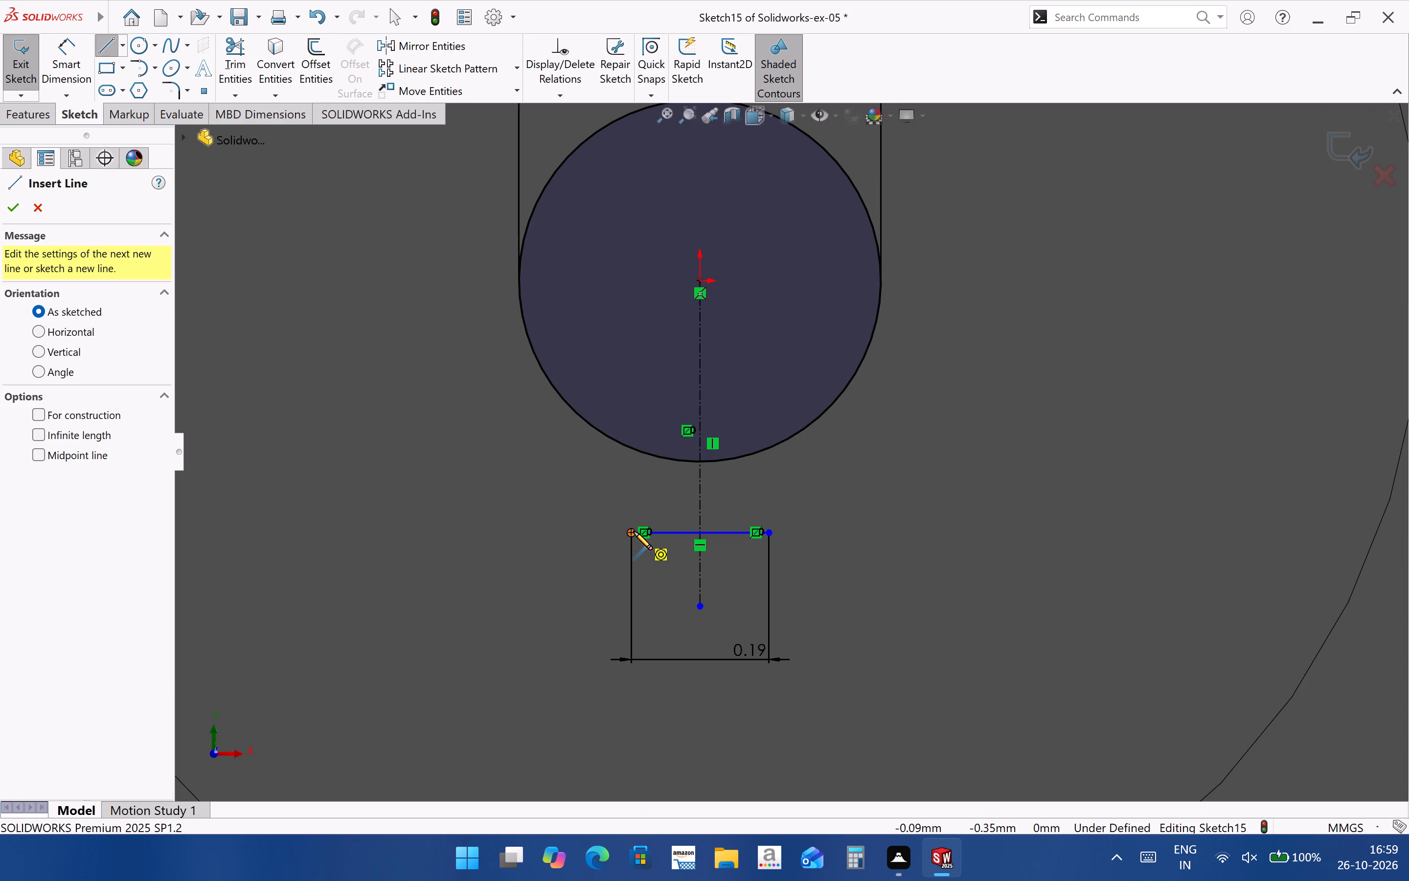
click(634, 531)
click(630, 402)
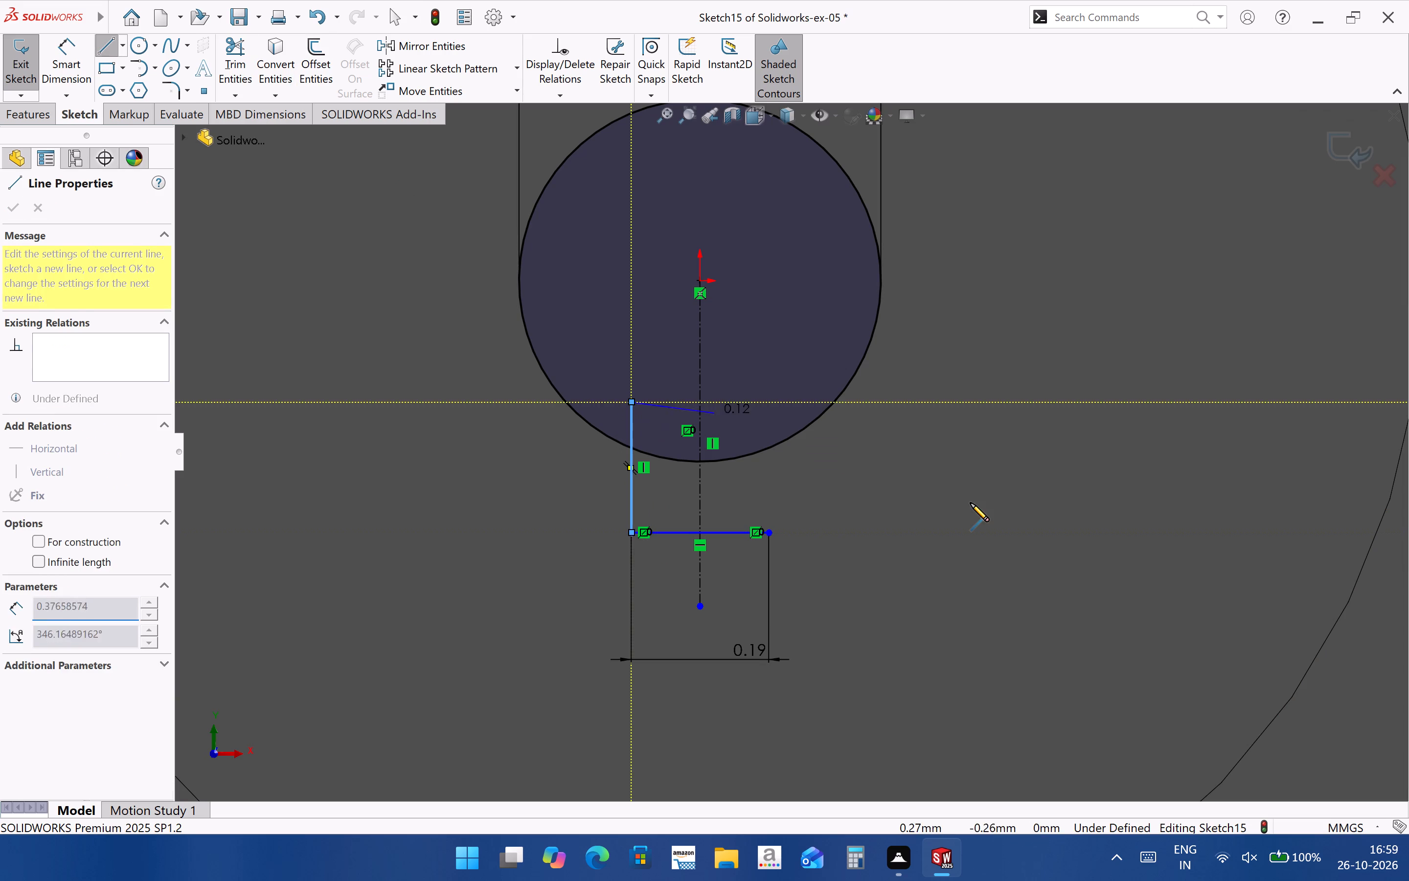
key(Escape)
click(96, 48)
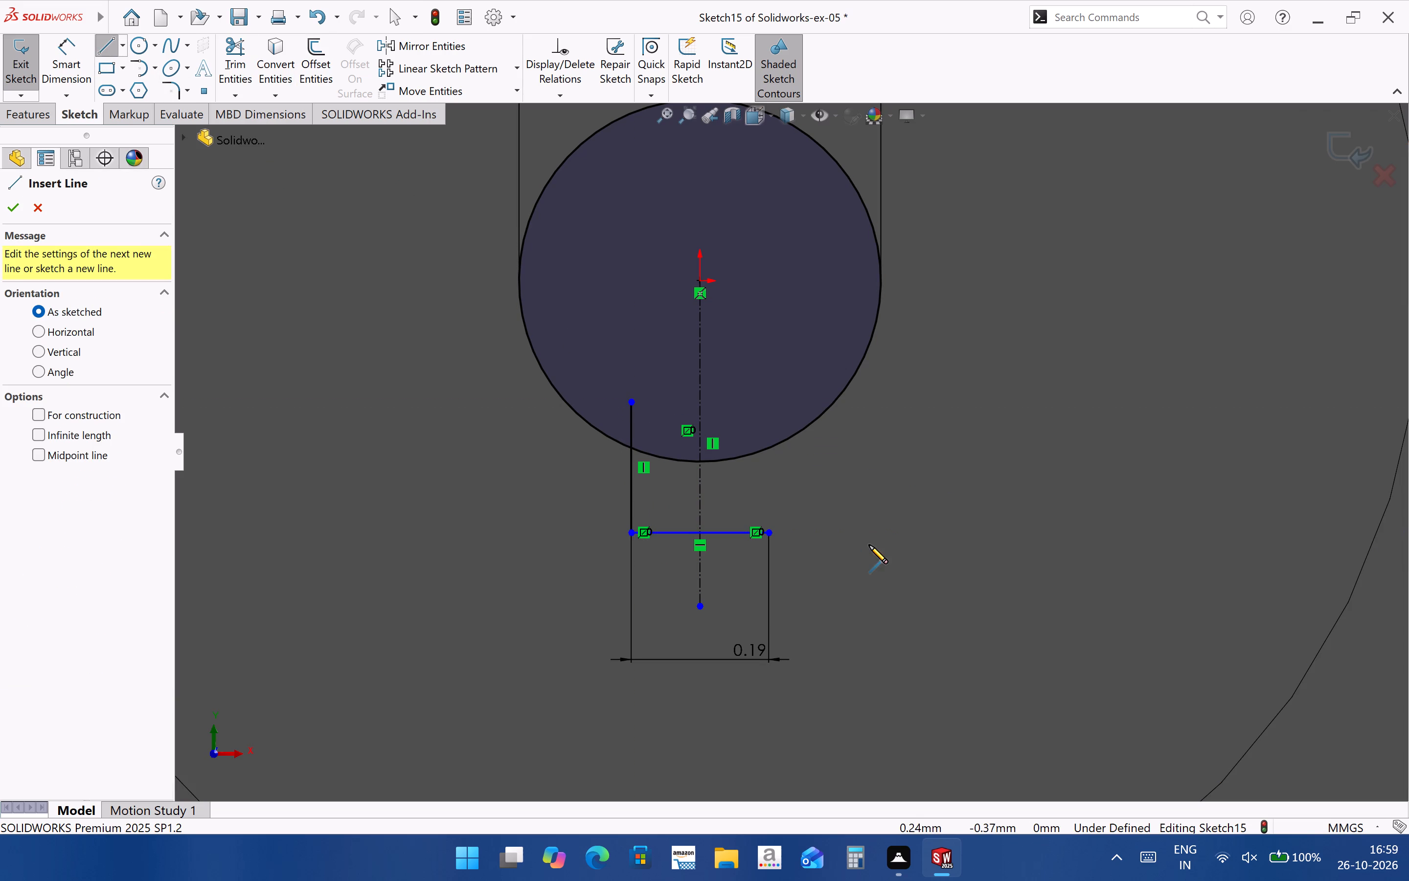
click(770, 533)
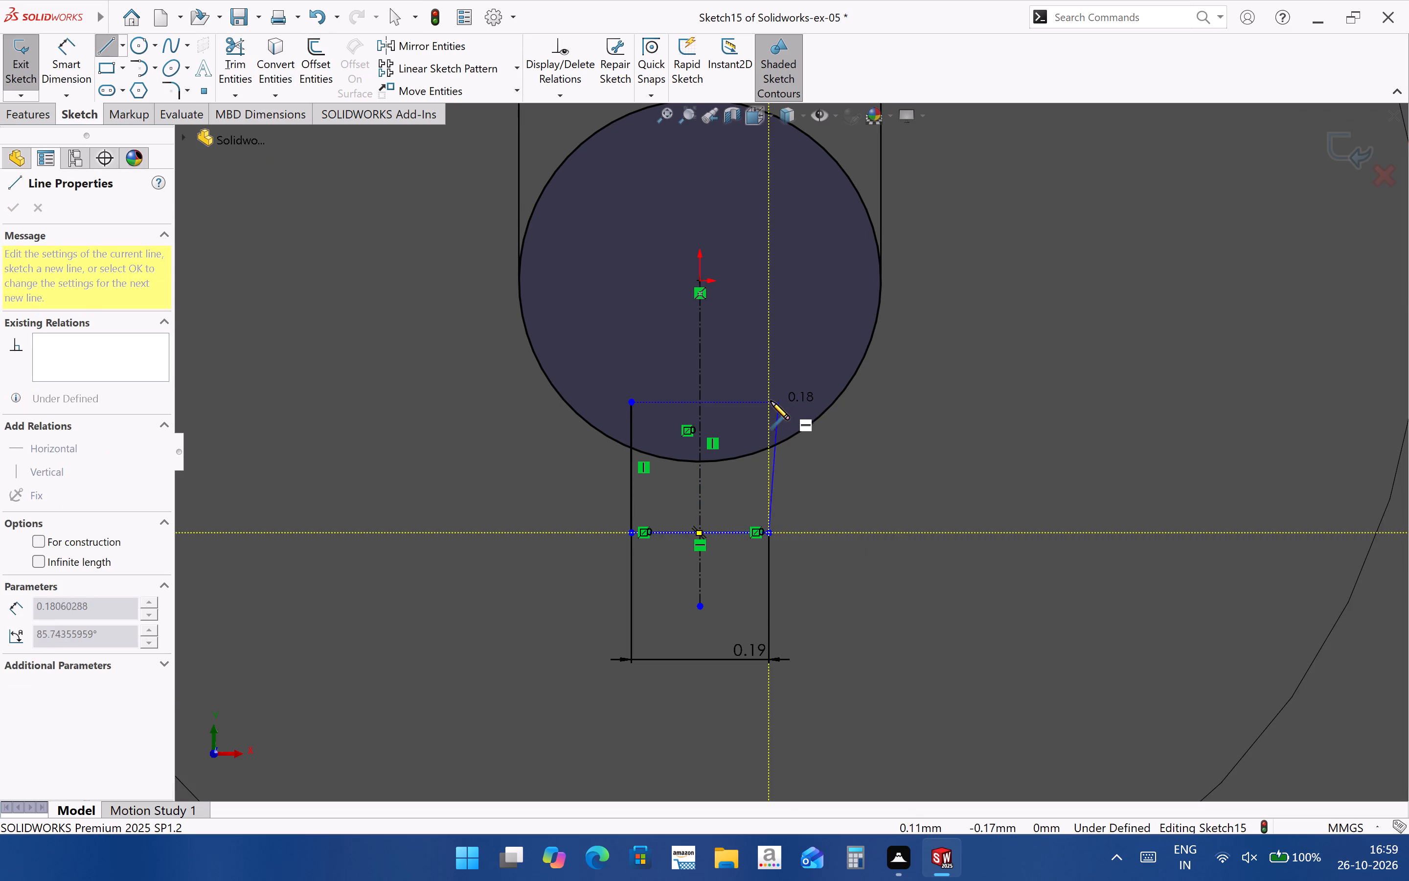
click(768, 401)
key(Escape)
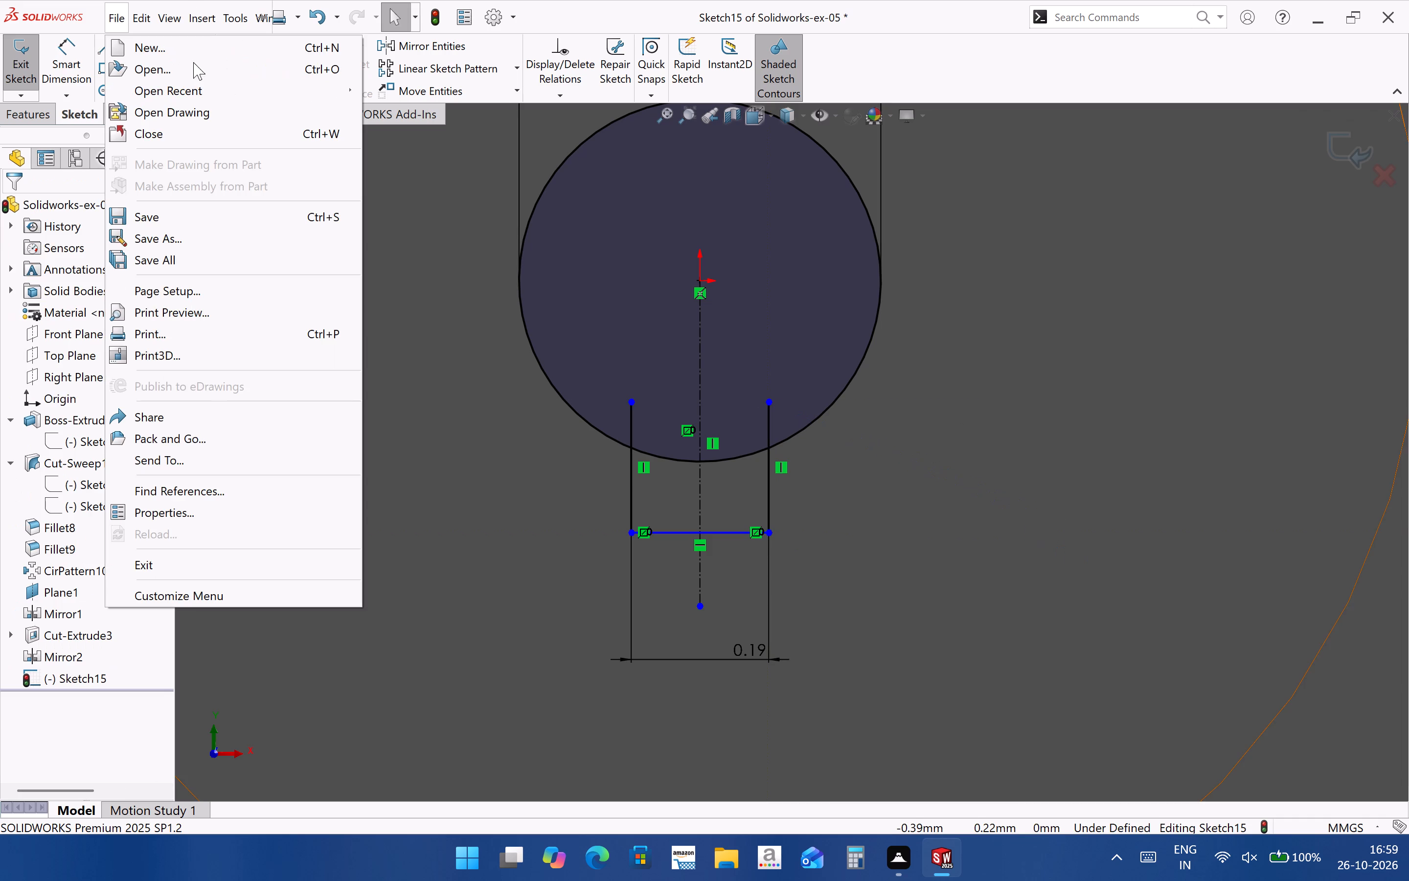
click(459, 225)
Trim the line ends inside the circle and the arc between the side lines to leave one closed keyway profile.
click(238, 50)
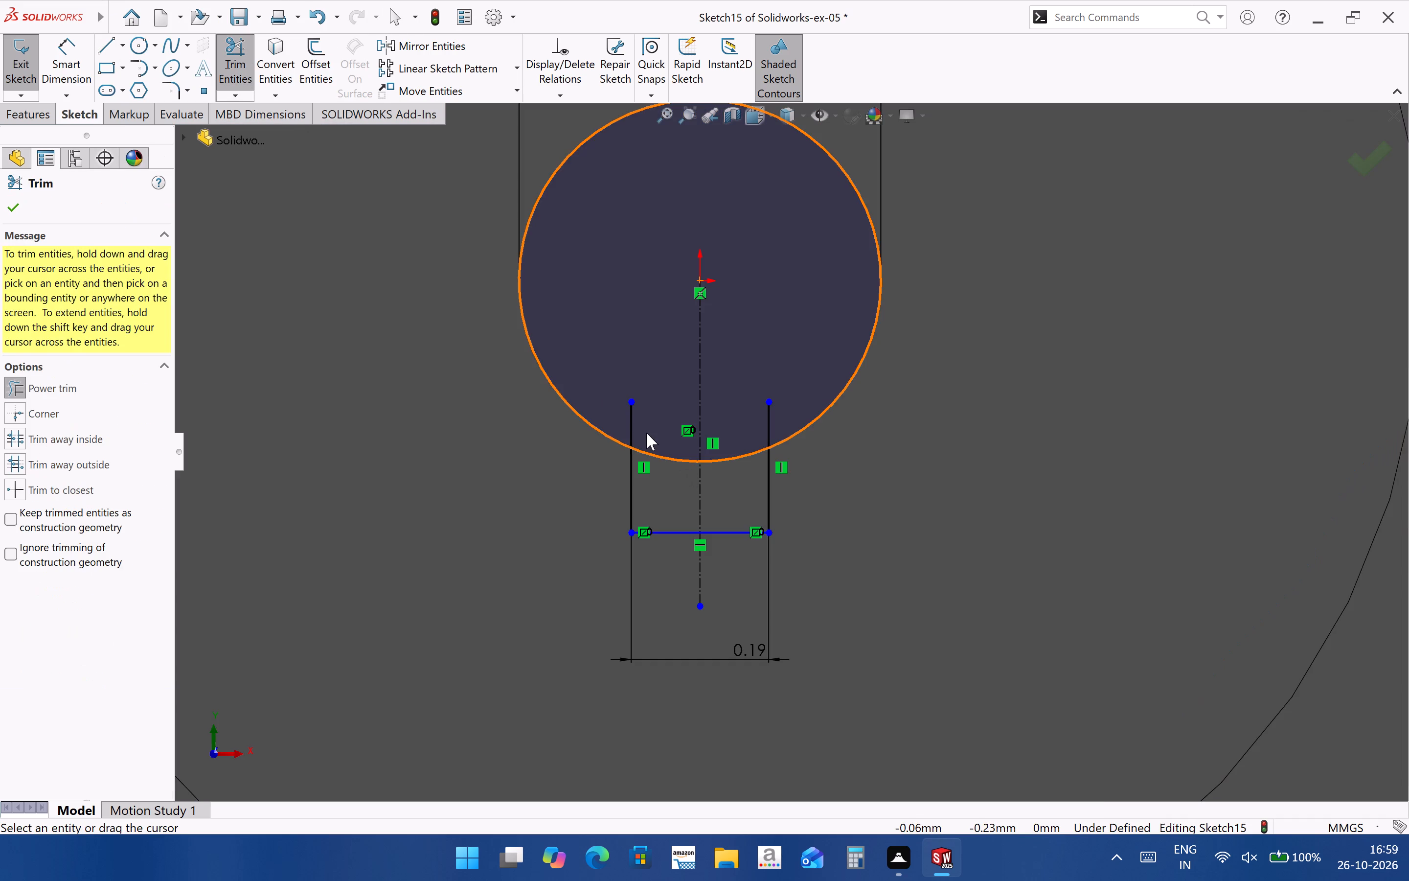
drag(646, 433, 626, 425)
drag(750, 438, 779, 427)
drag(748, 439, 748, 459)
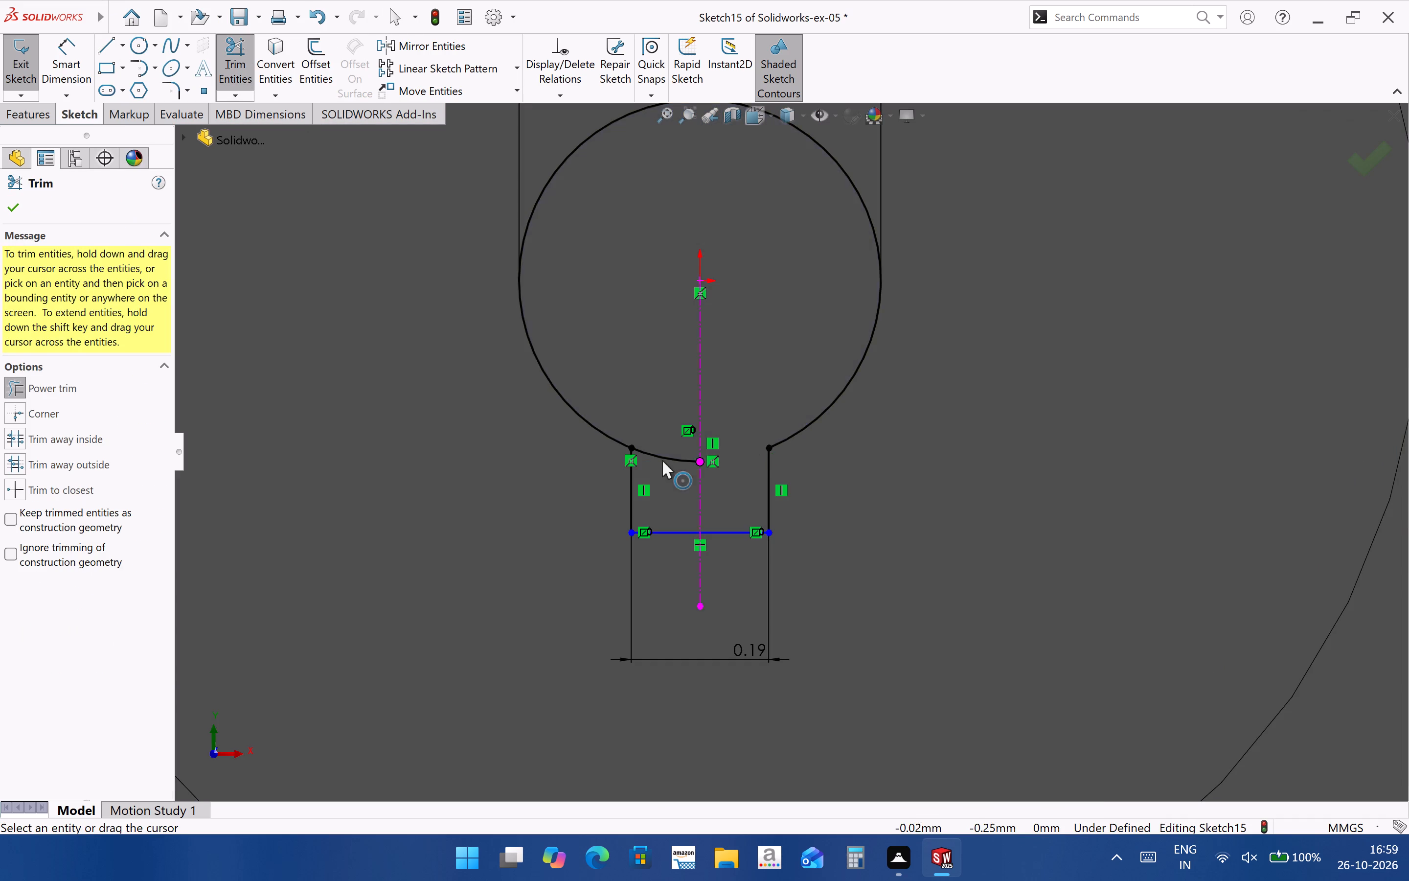
drag(667, 480, 677, 446)
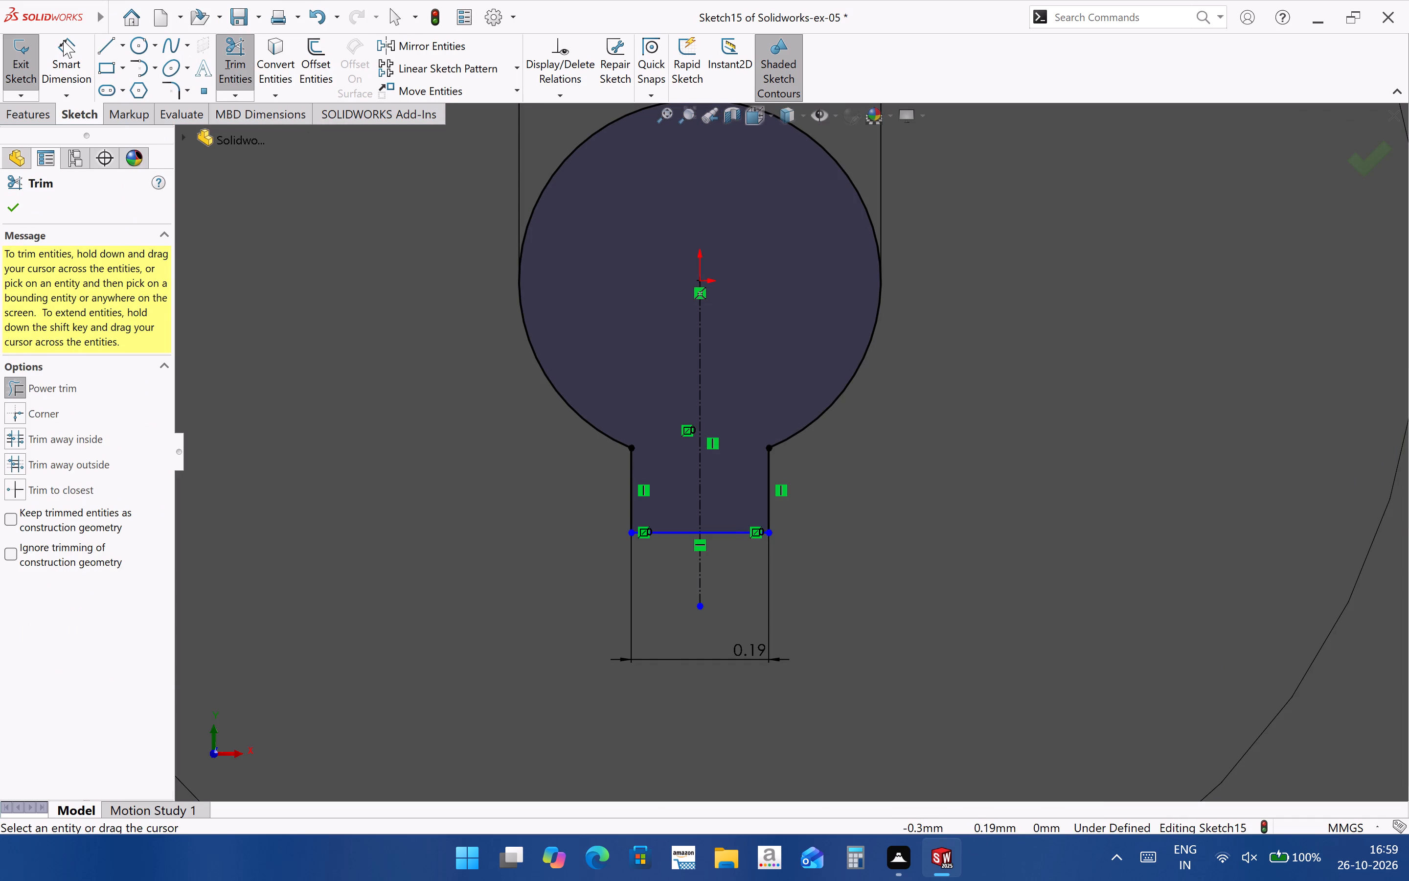
Dimension the keyway's vertical side line and set its length to 0.09 mm.
click(63, 40)
click(767, 502)
click(833, 496)
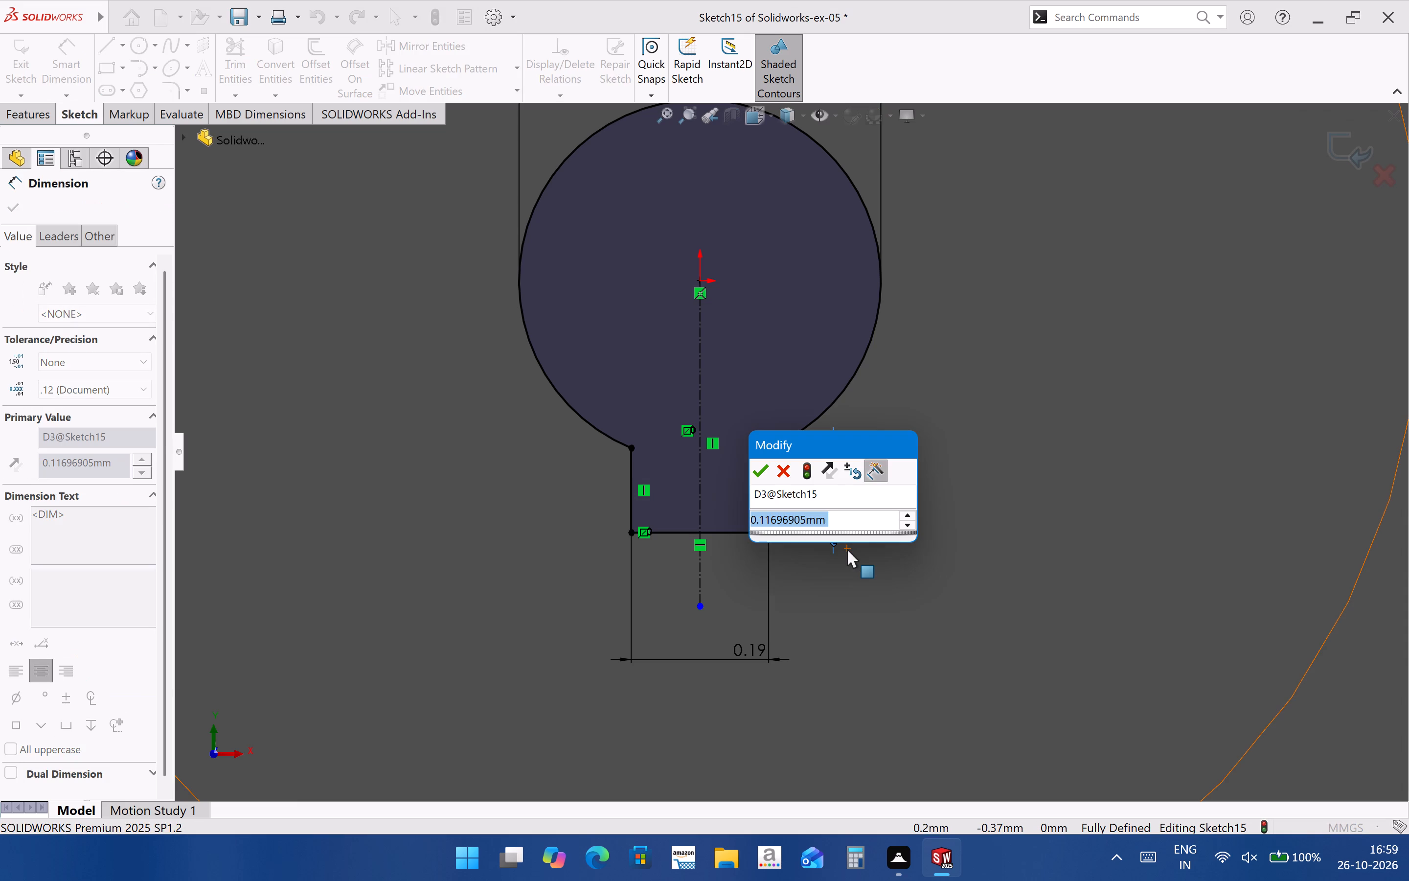
text(0.09)
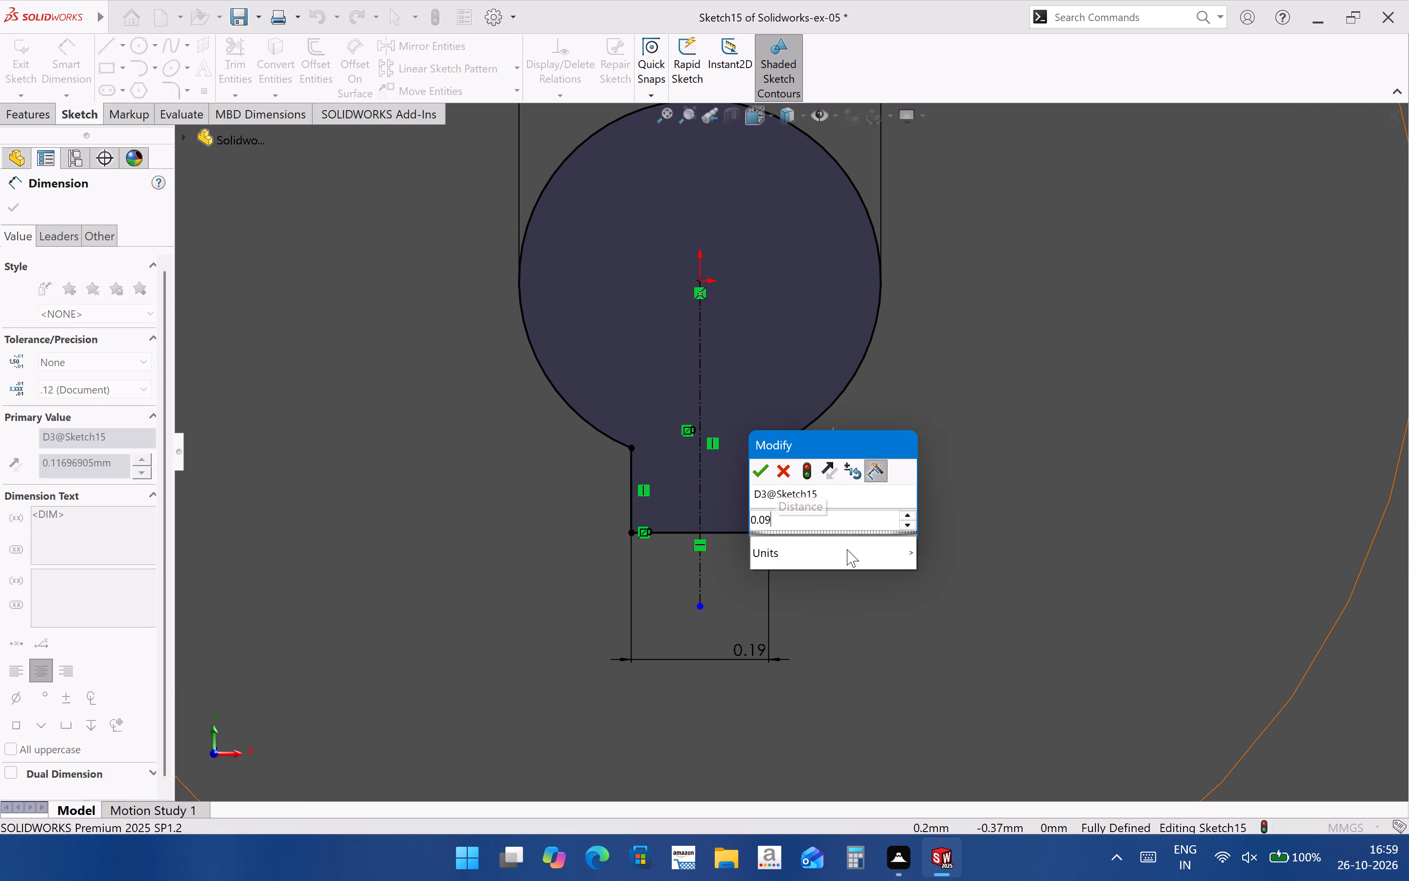
key(Return)
click(1078, 601)
Cut-extrude the circular bore and keyway profile Through All along the gear's length.
scroll(908, 437, up, 6)
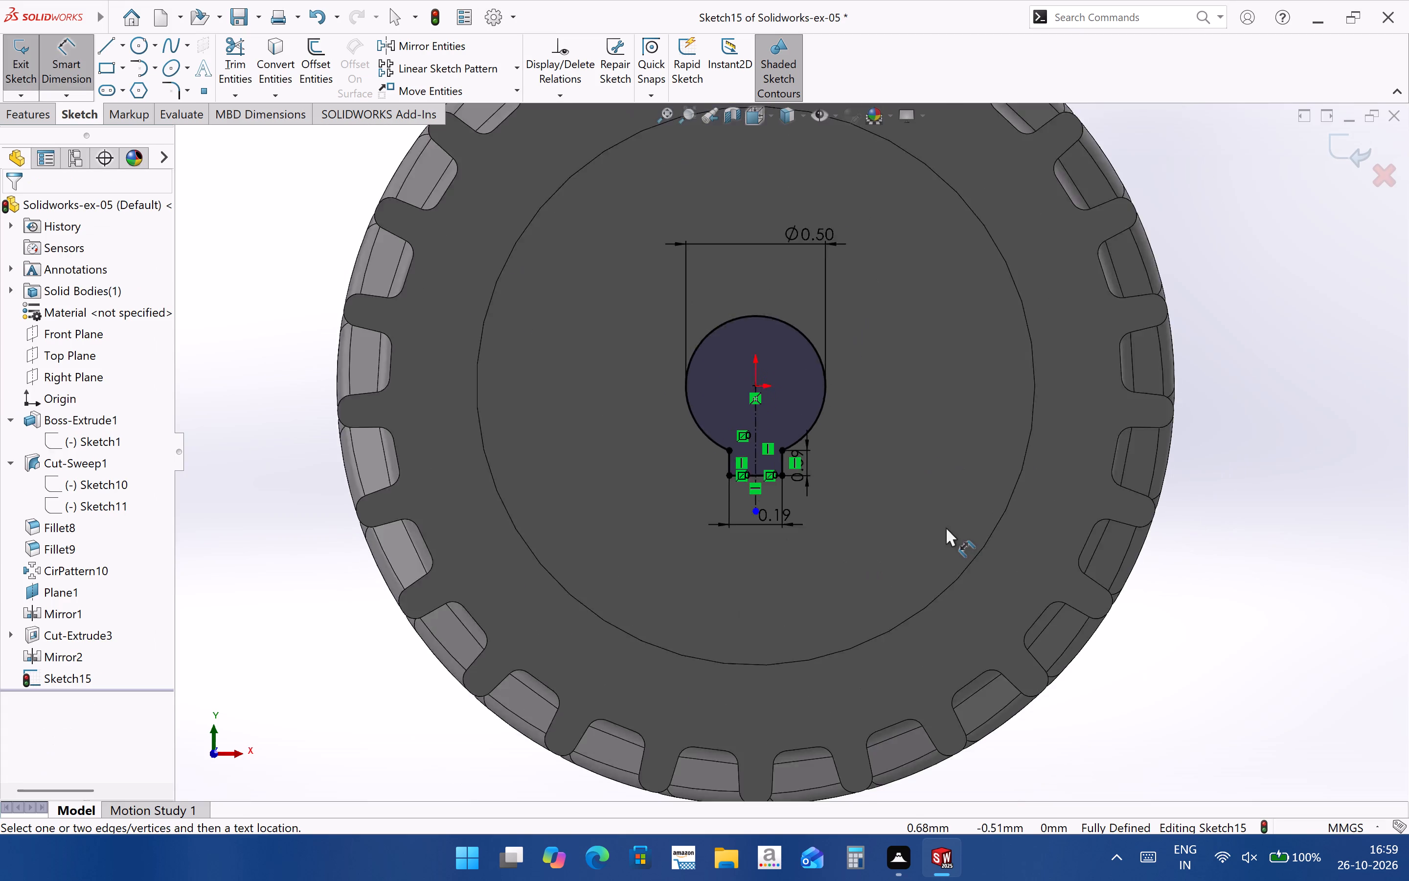
click(37, 110)
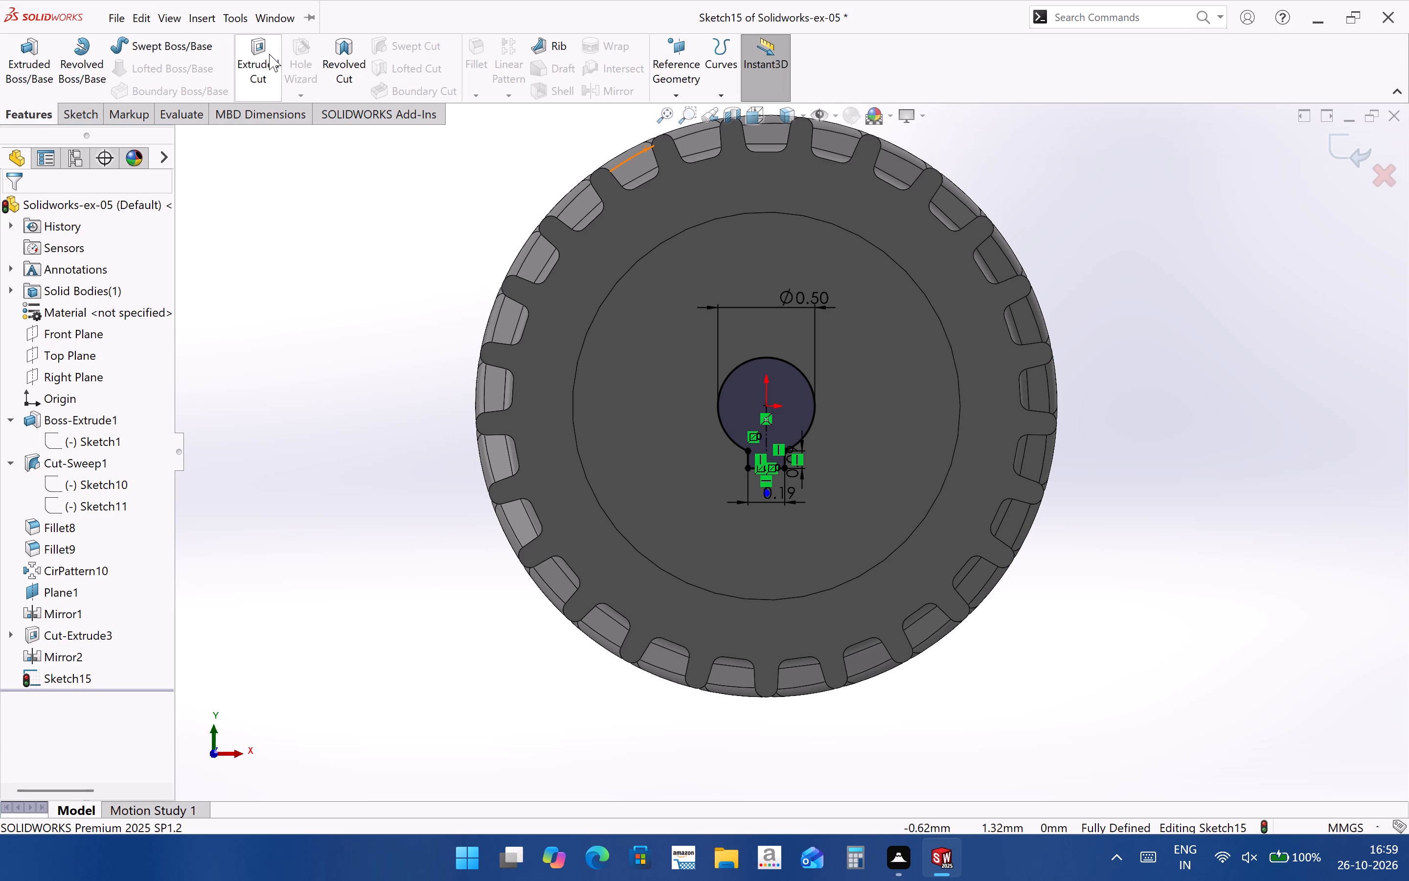
click(269, 54)
middle_drag(831, 511, 934, 254)
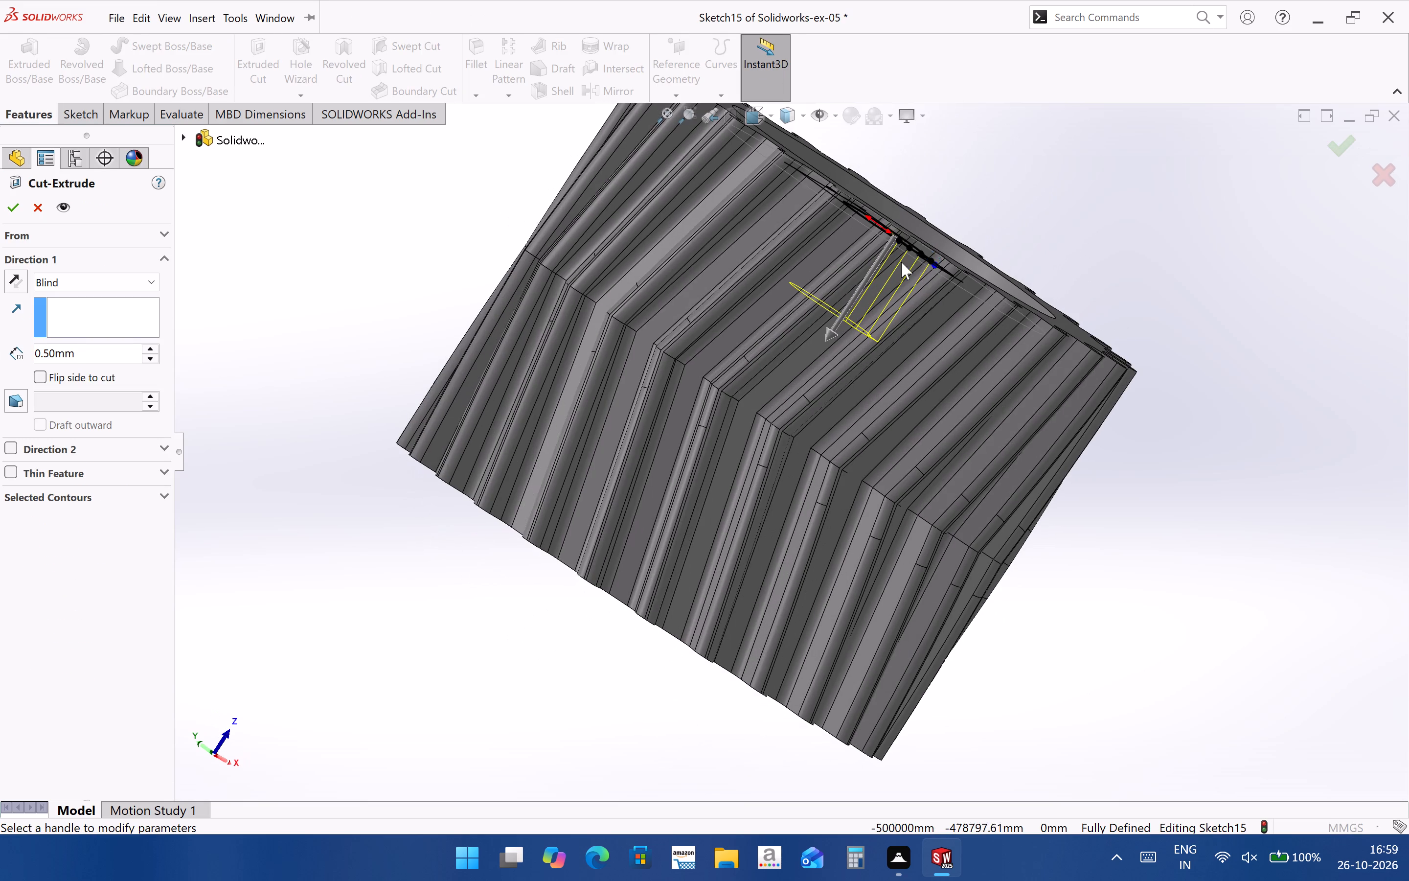
click(120, 279)
click(122, 309)
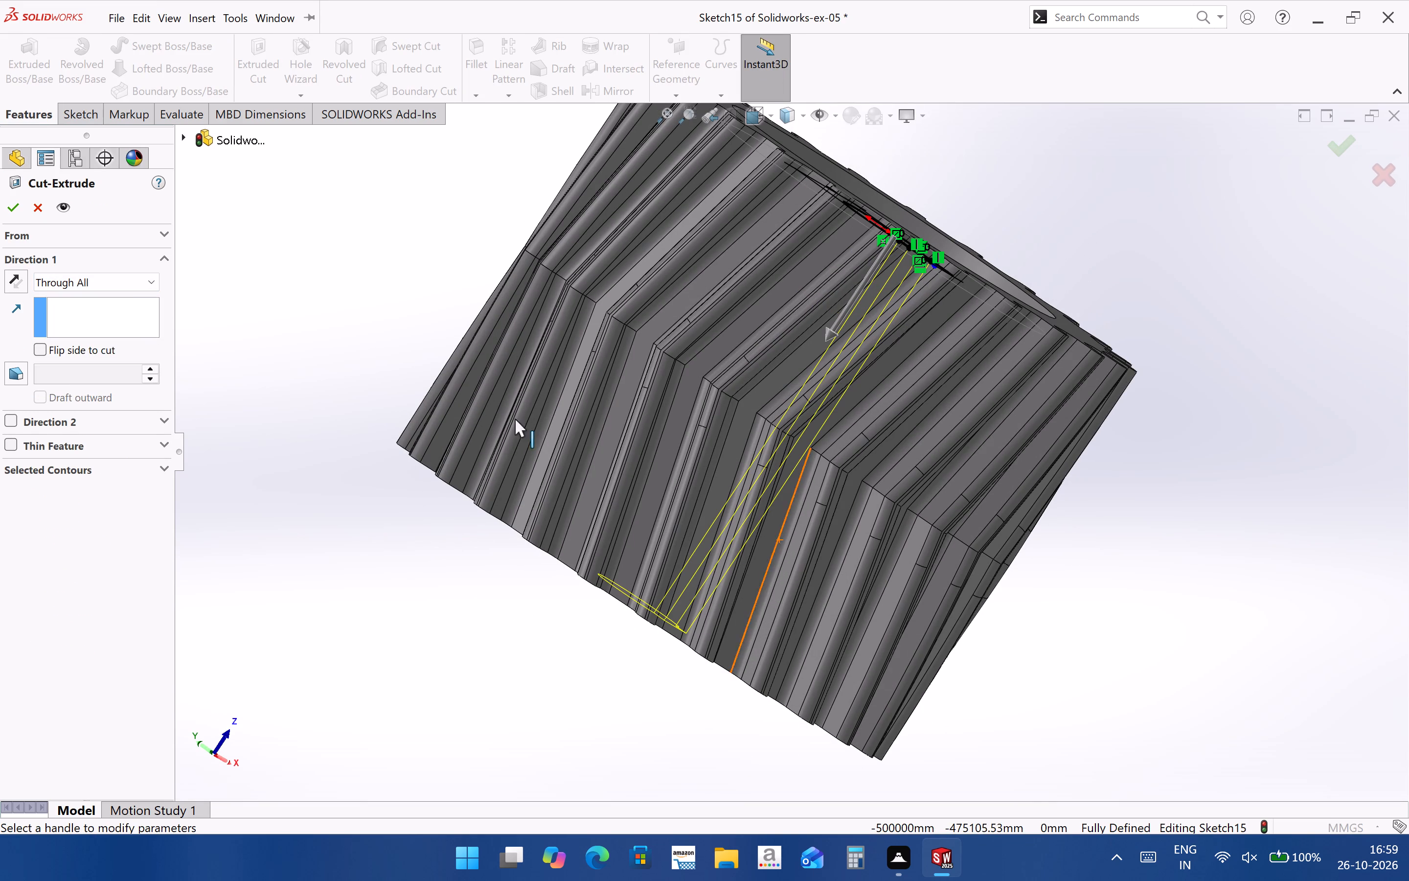
click(3, 206)
Fillet the outer rim edge of the end-face recess with a 0.05 mm radius.
middle_drag(709, 629, 818, 468)
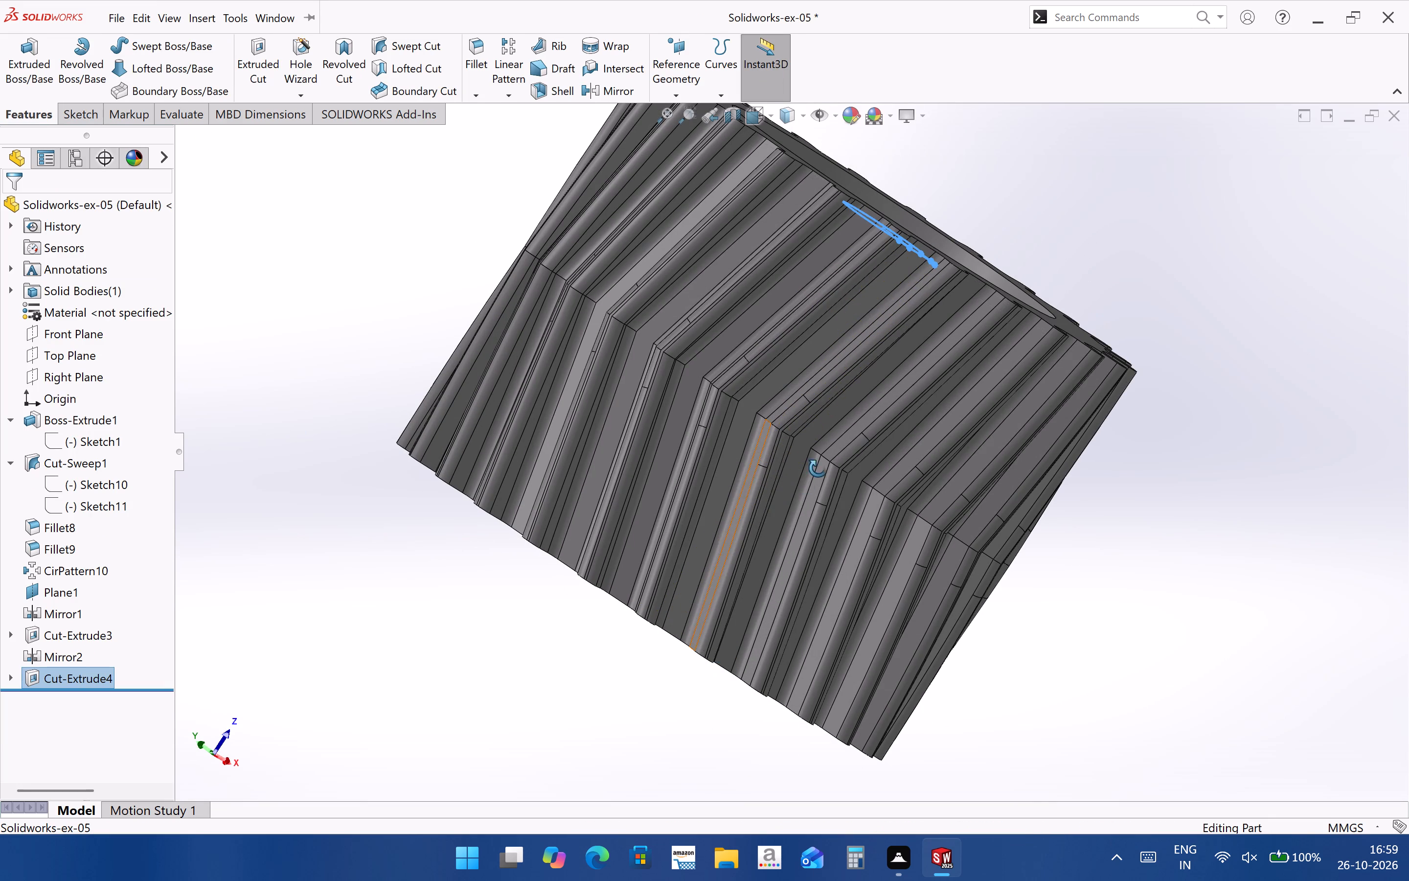
middle_drag(818, 468, 731, 683)
scroll(718, 686, up, 4)
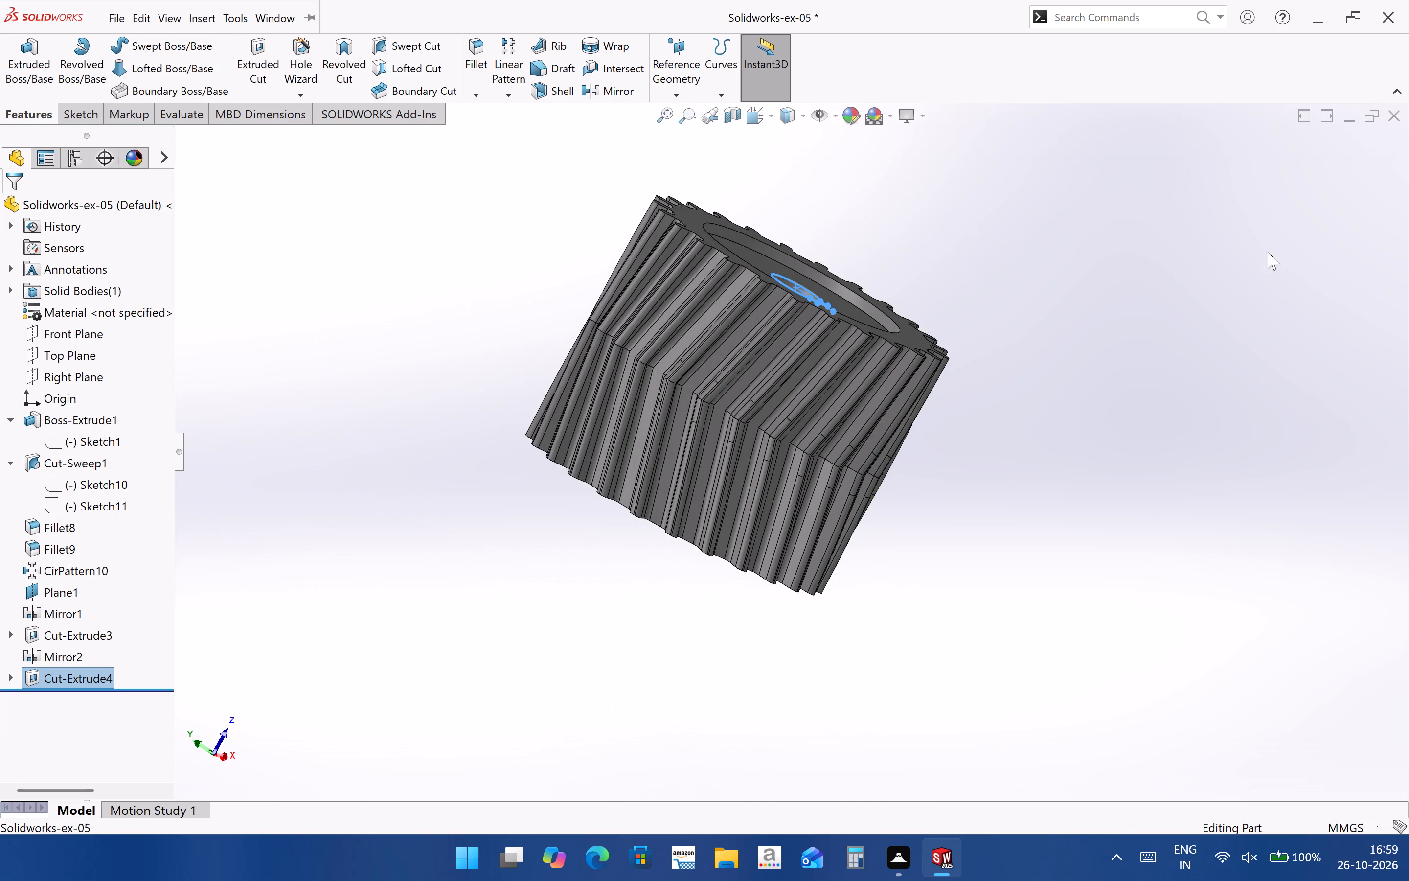
click(1268, 252)
middle_drag(860, 574, 683, 781)
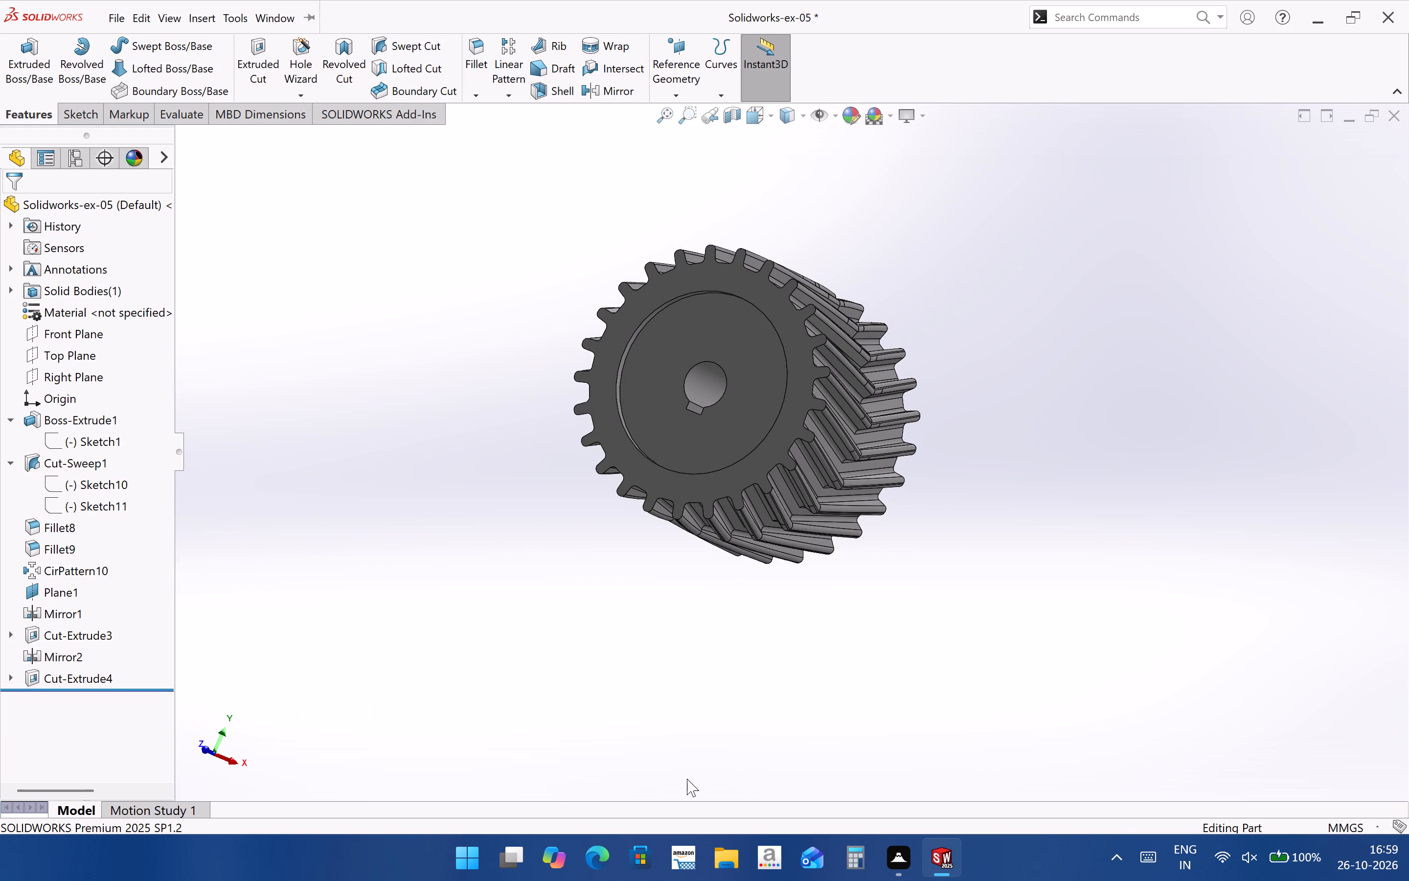
scroll(746, 432, down, 3)
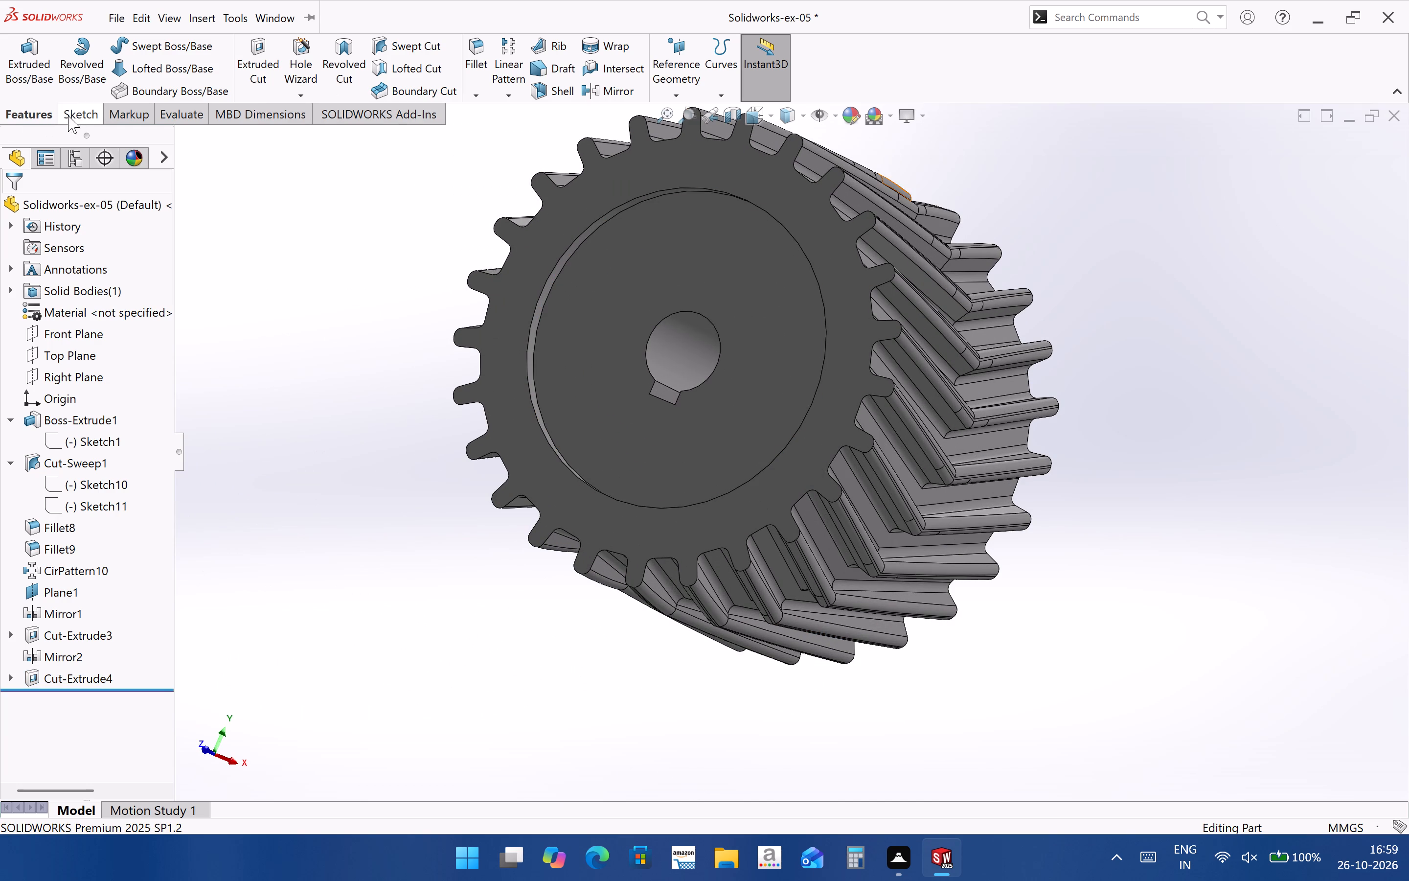
click(487, 61)
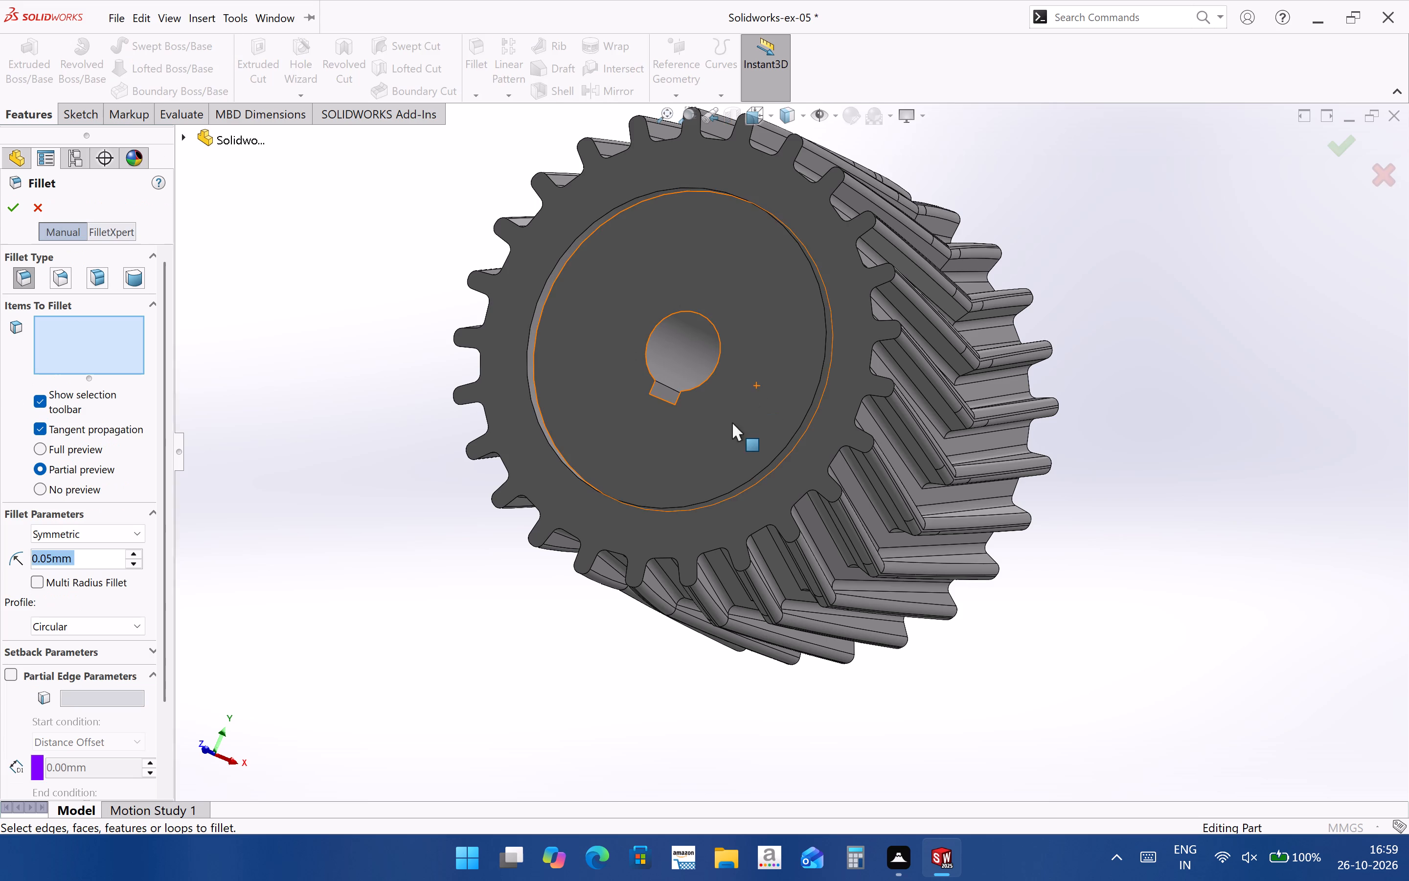
click(84, 558)
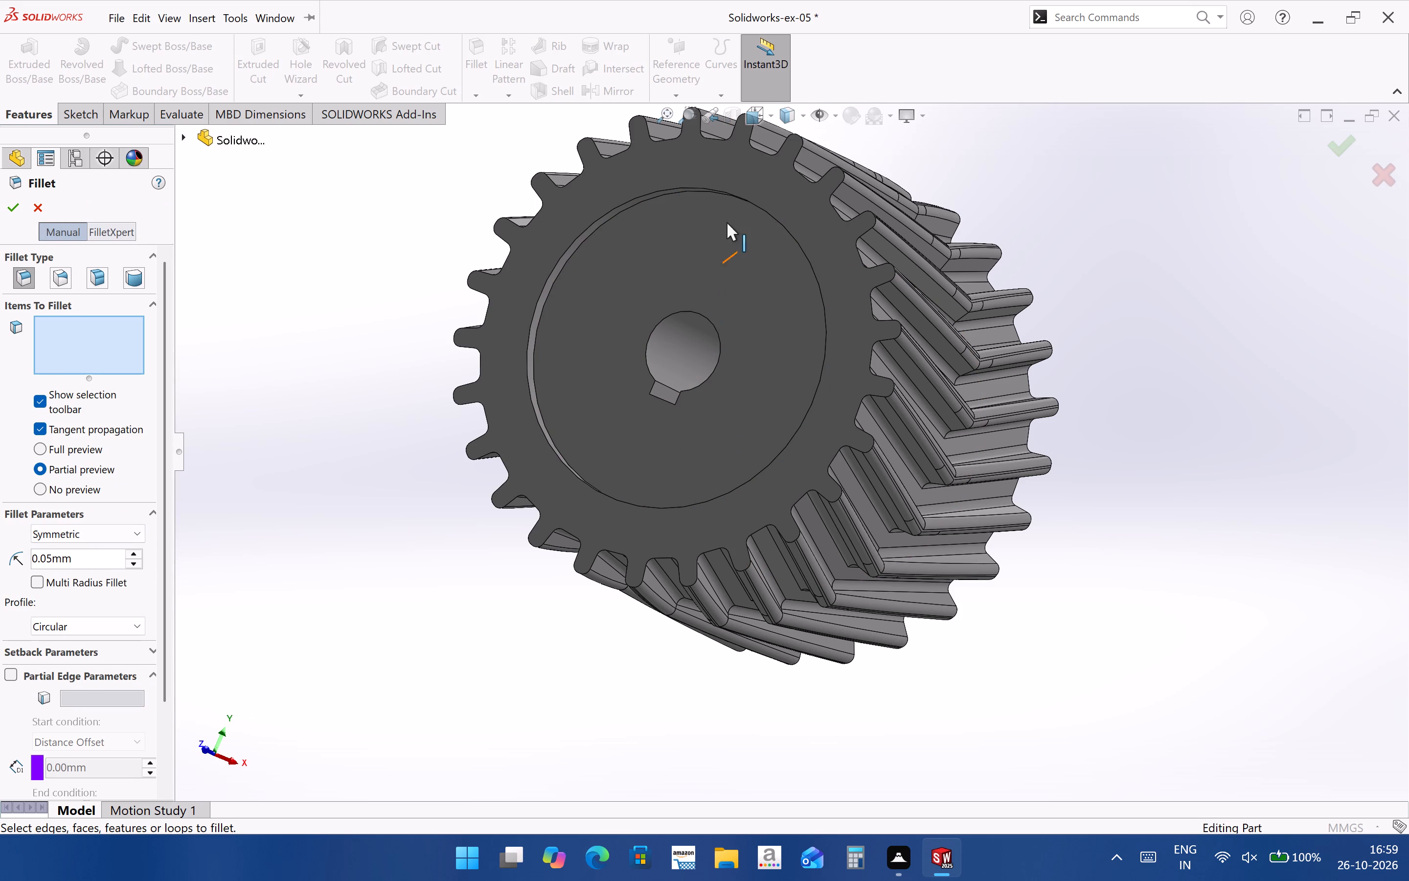
middle_drag(767, 273, 825, 168)
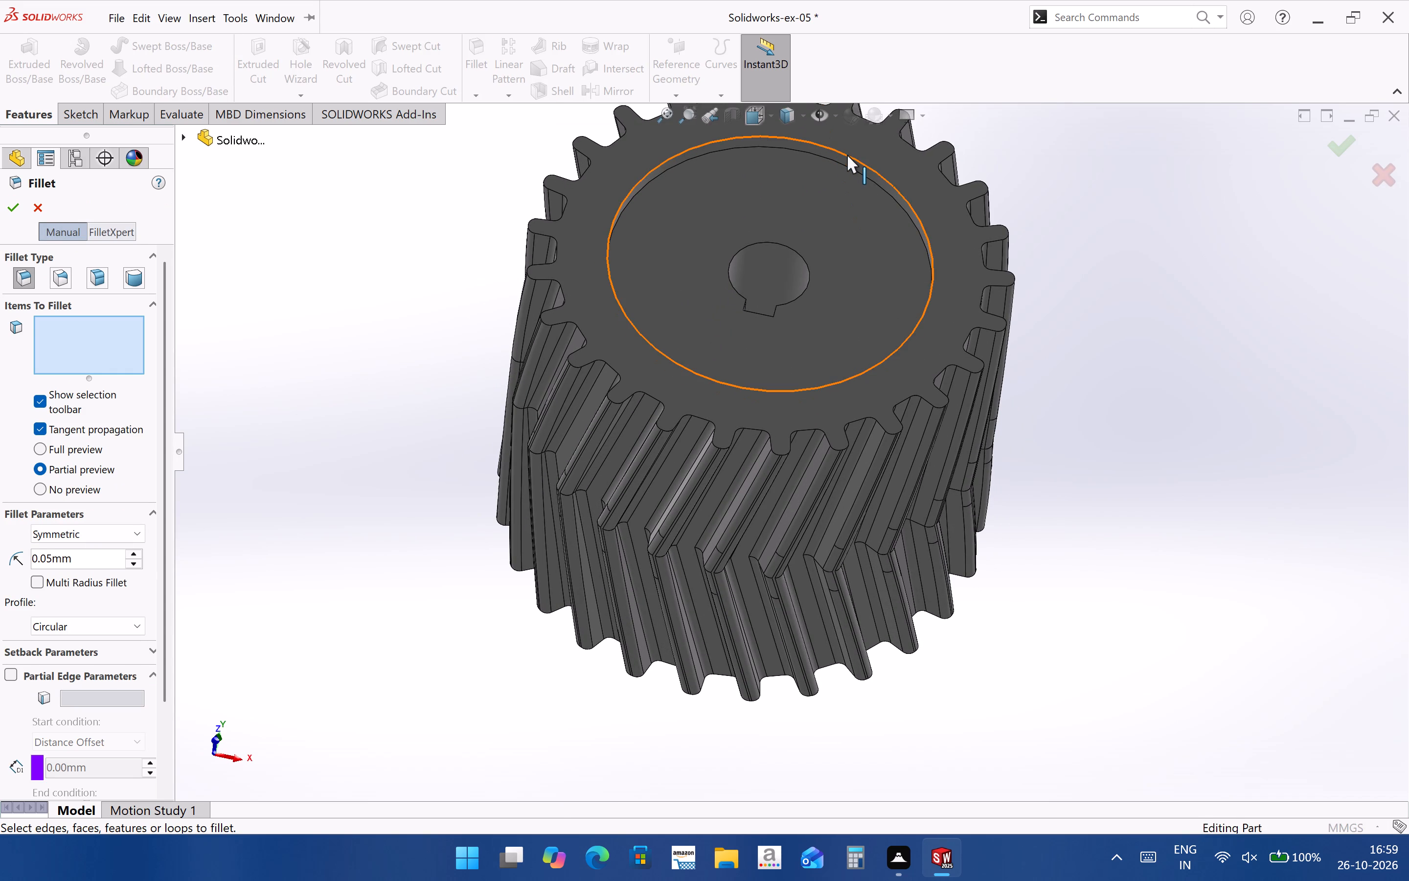
click(847, 155)
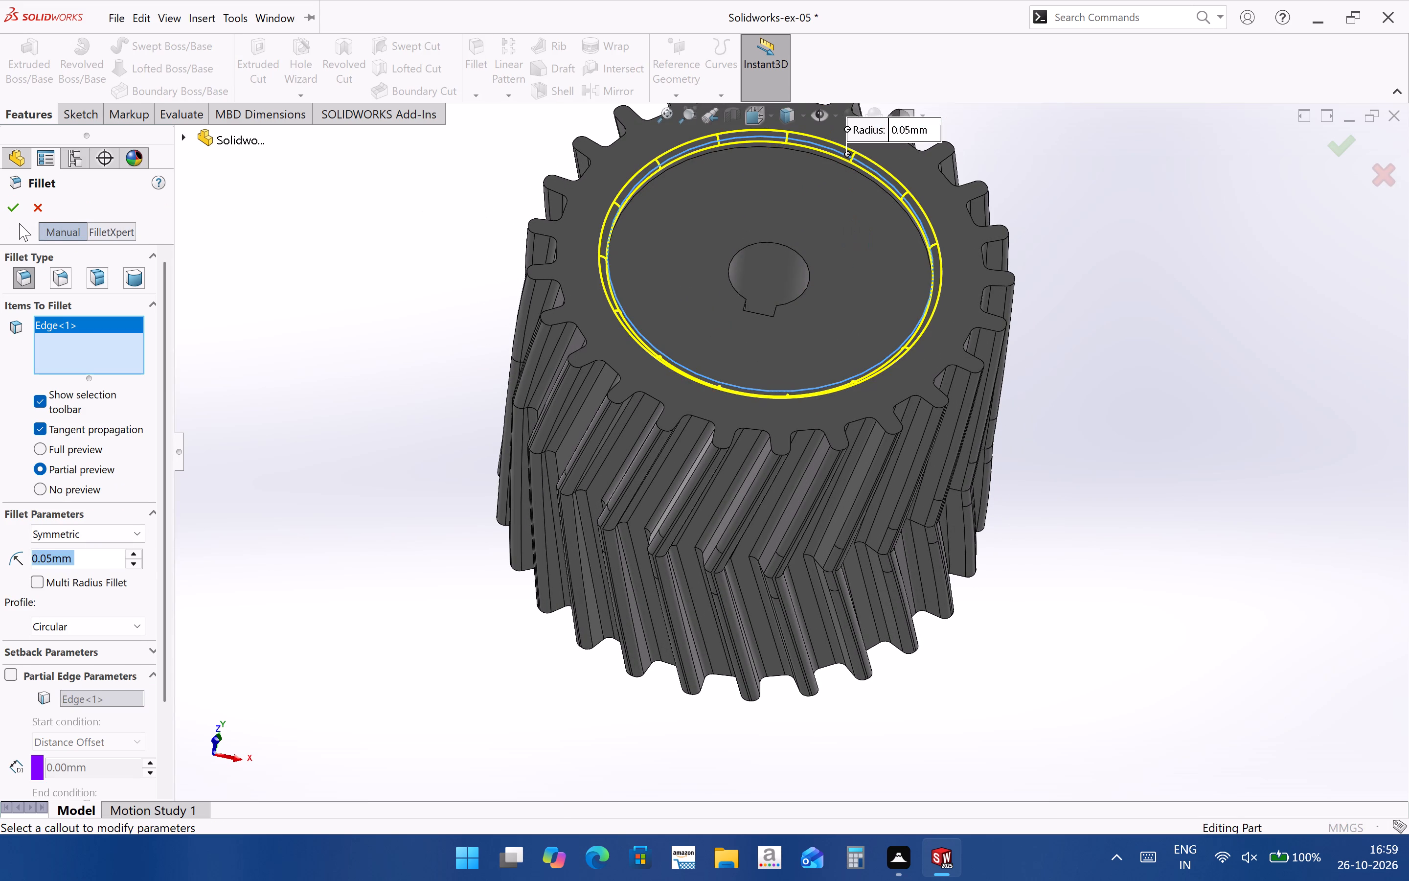
click(17, 210)
click(1217, 333)
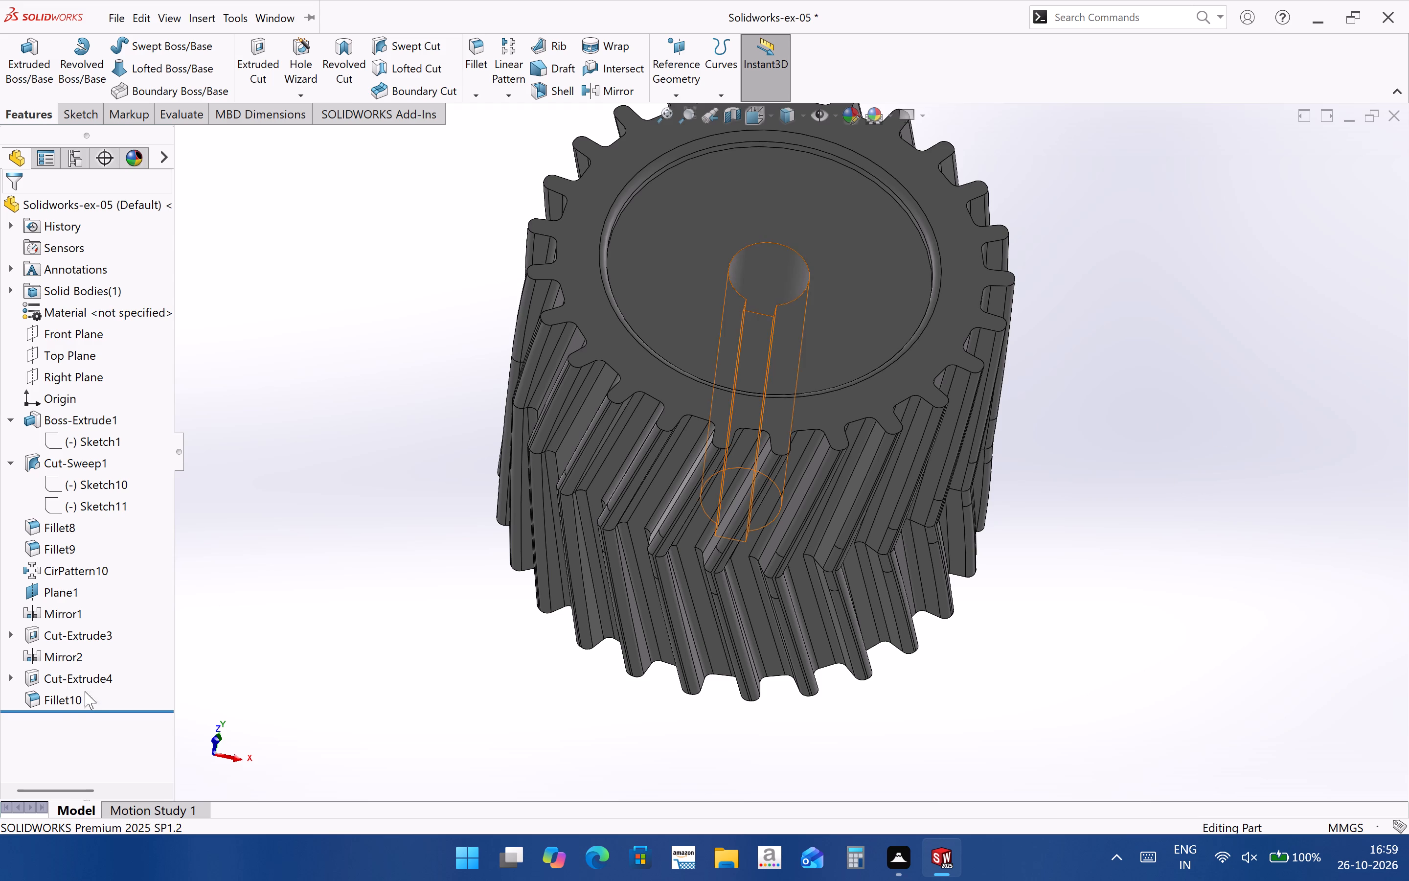
Edit the recess rim fillet and set its radius to 0.01 mm.
click(70, 699)
click(87, 660)
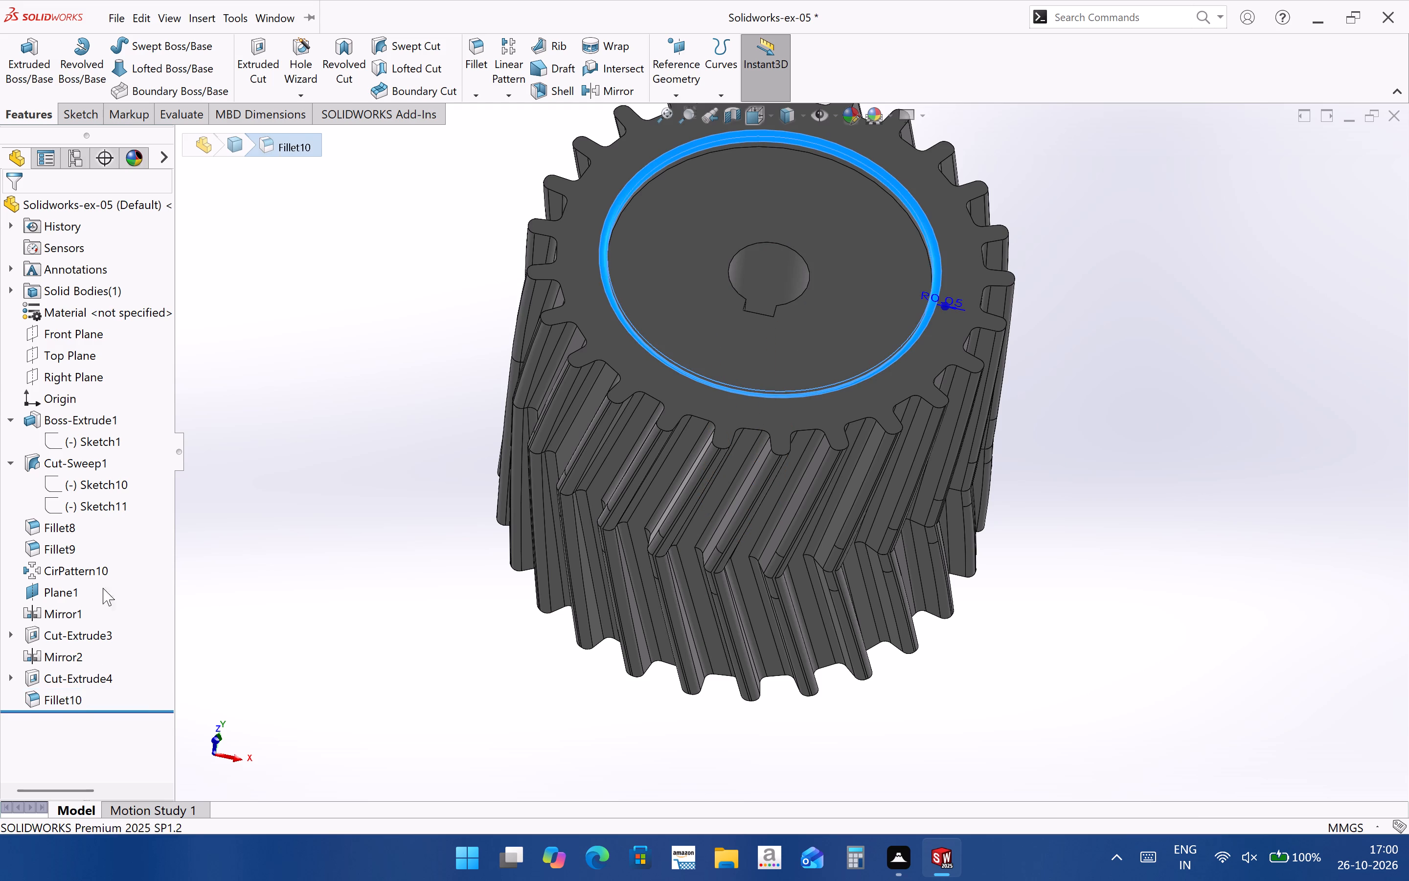
click(88, 546)
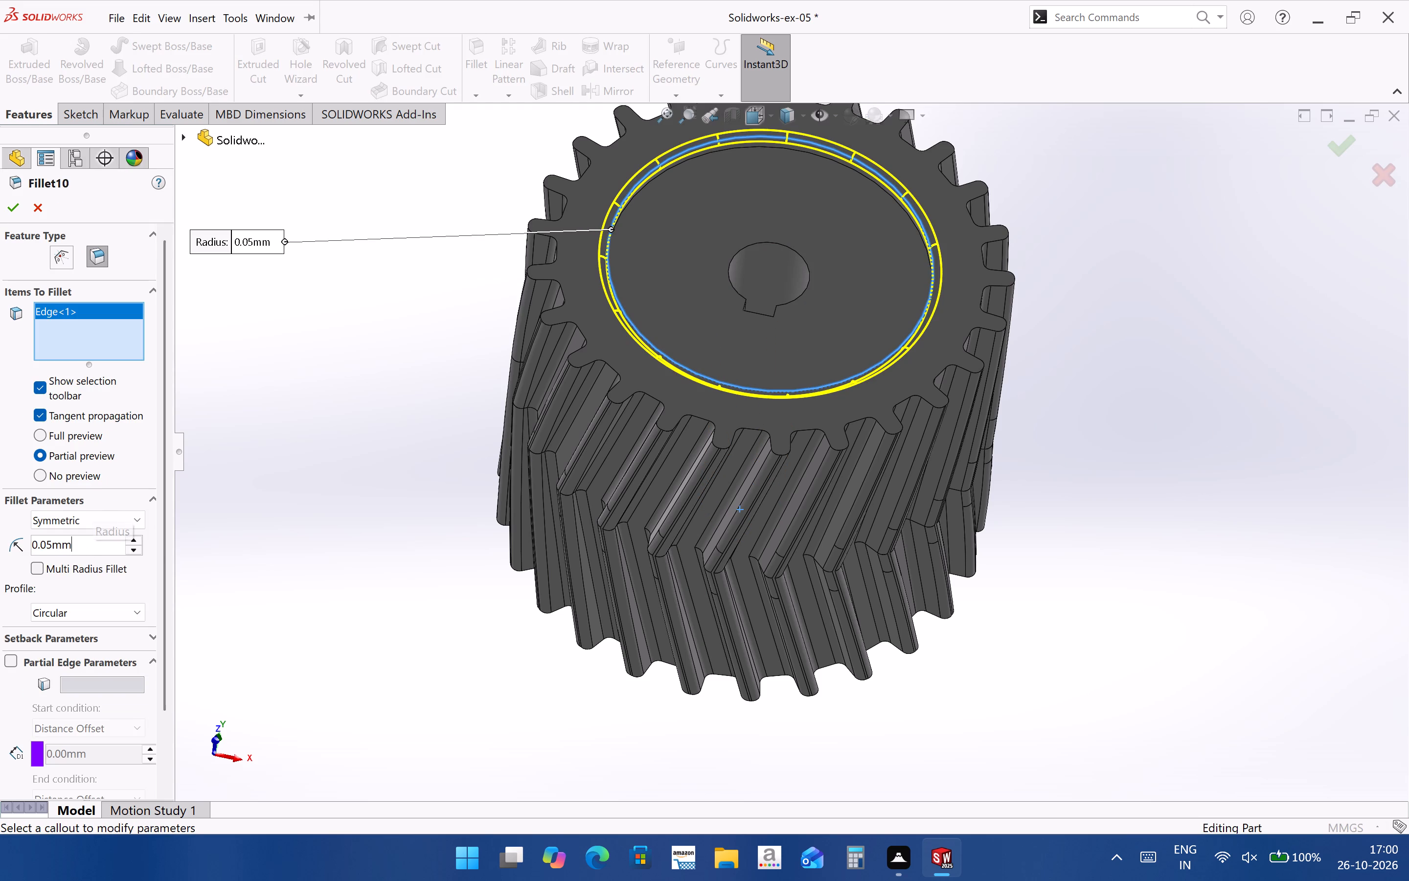
key(BackSpace)
key(BackSpace)
key(BackSpace)
key(1)
key(Return)
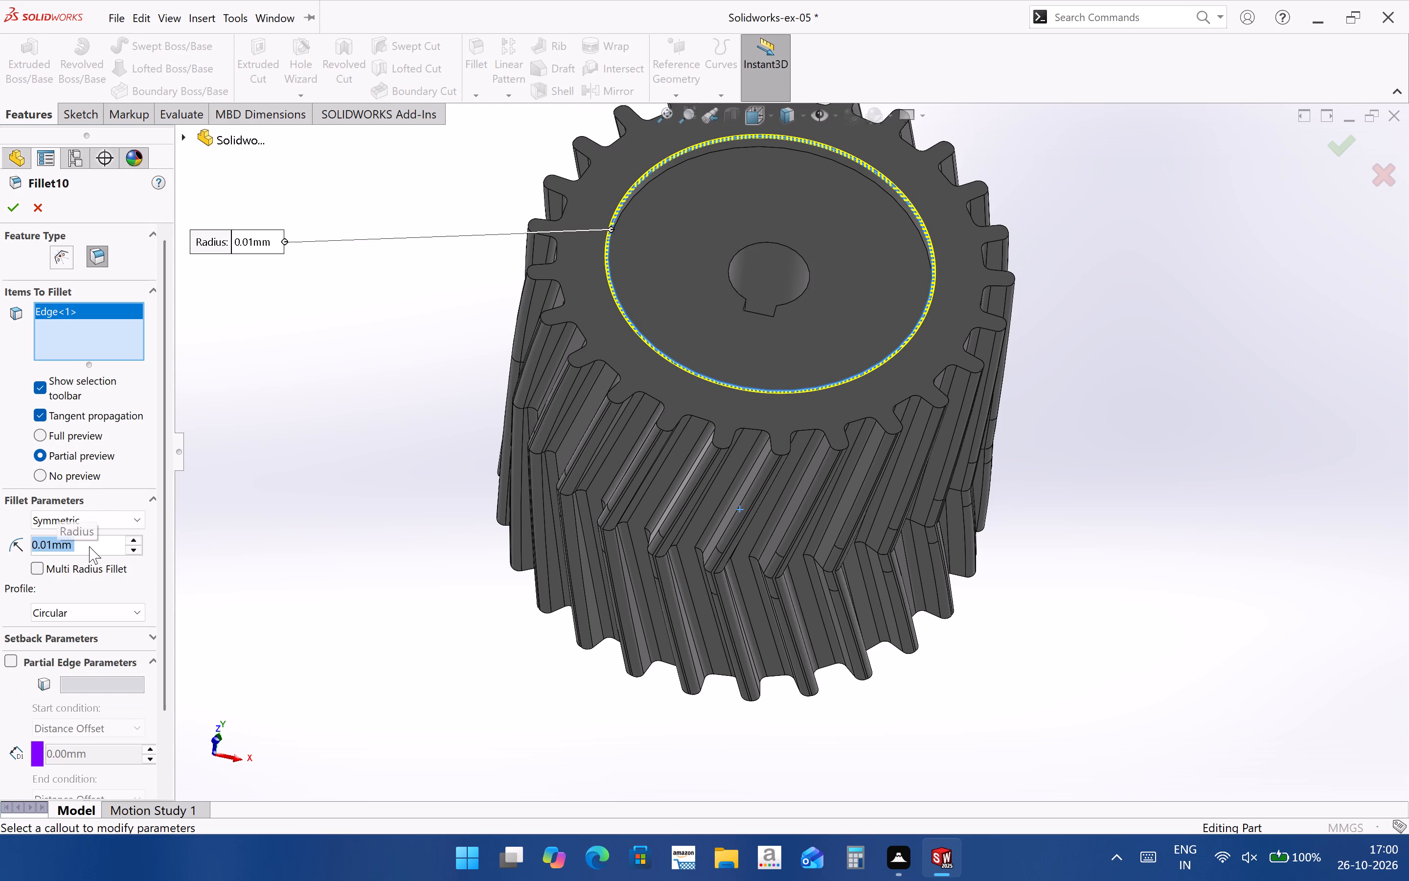
click(17, 212)
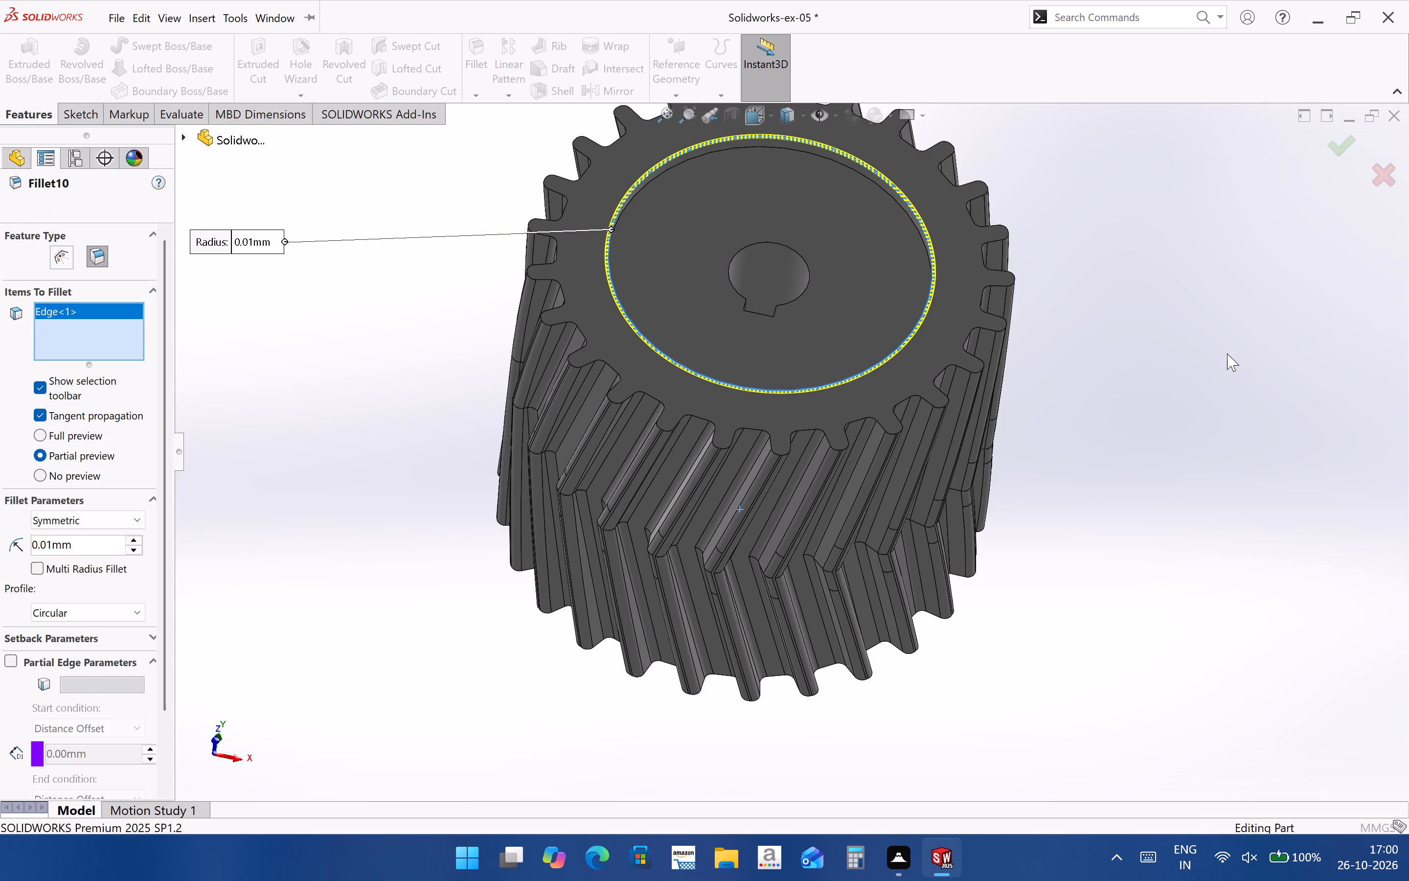
click(1228, 353)
Fillet the inner bottom edge of the end-face recess with a 0.01 mm radius.
scroll(789, 468, up, 2)
scroll(775, 249, down, 3)
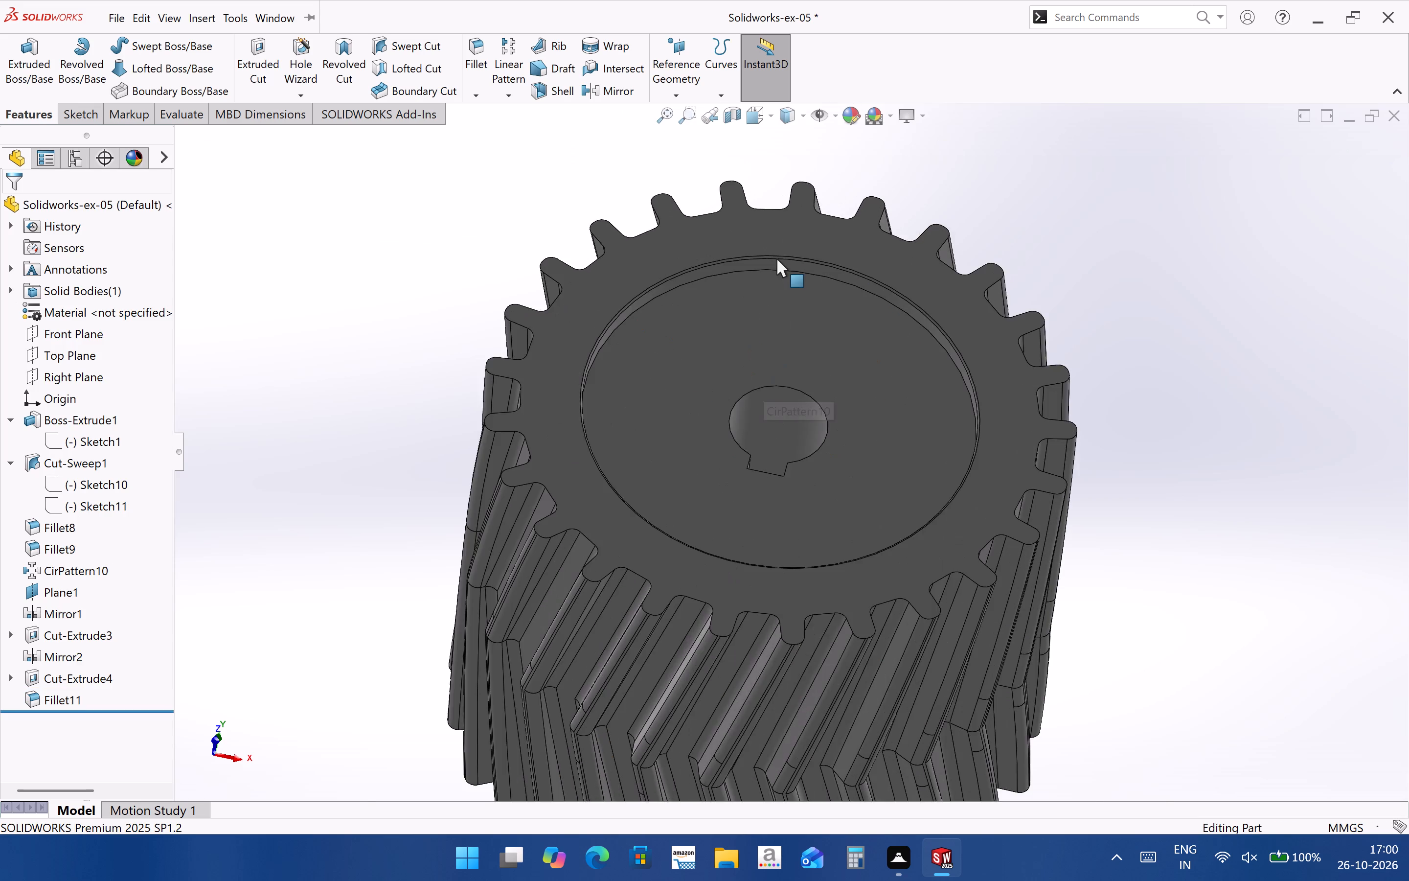
scroll(791, 292, down, 2)
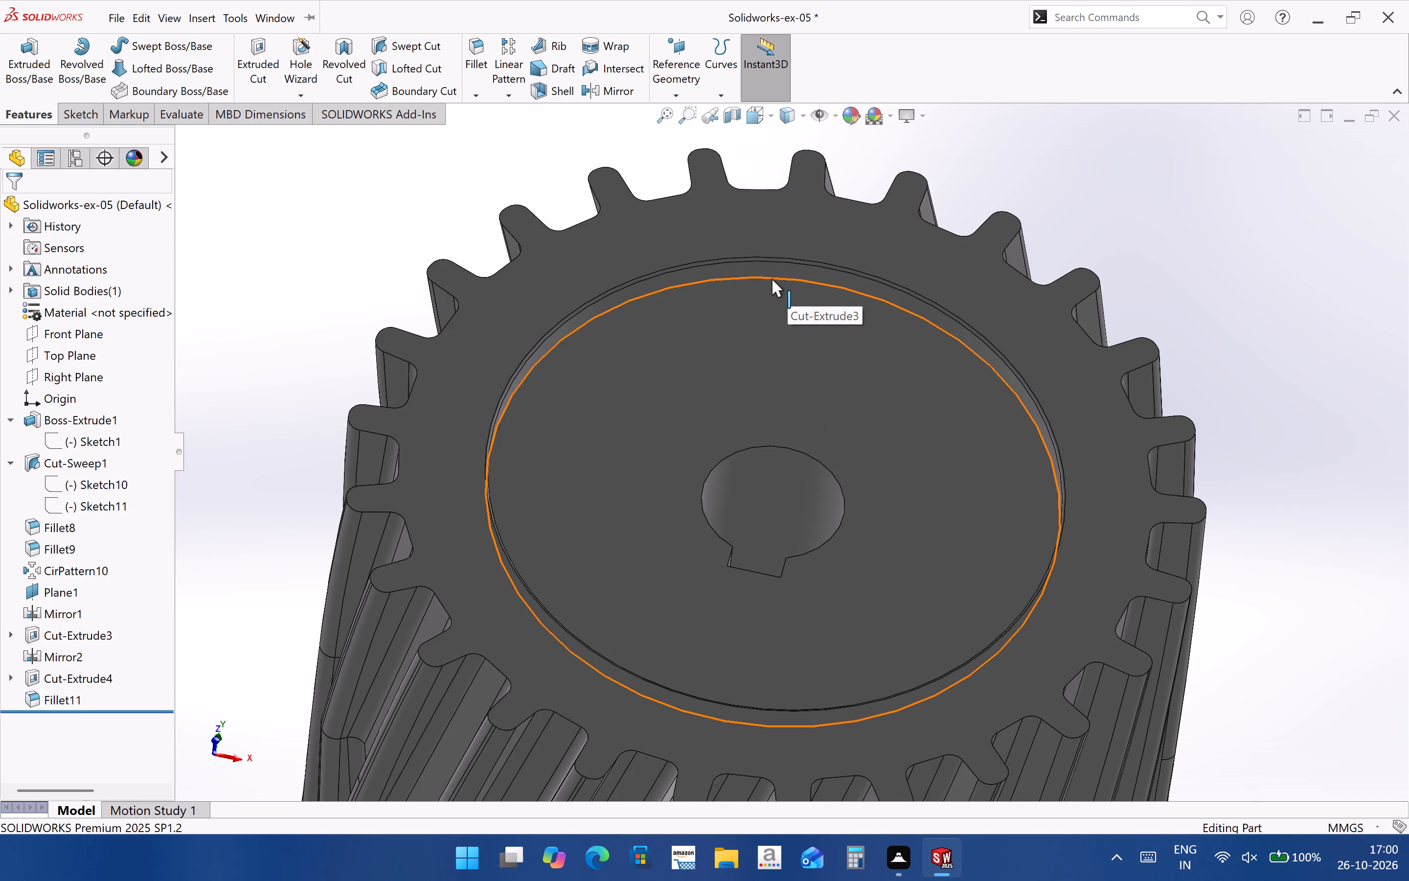
click(772, 278)
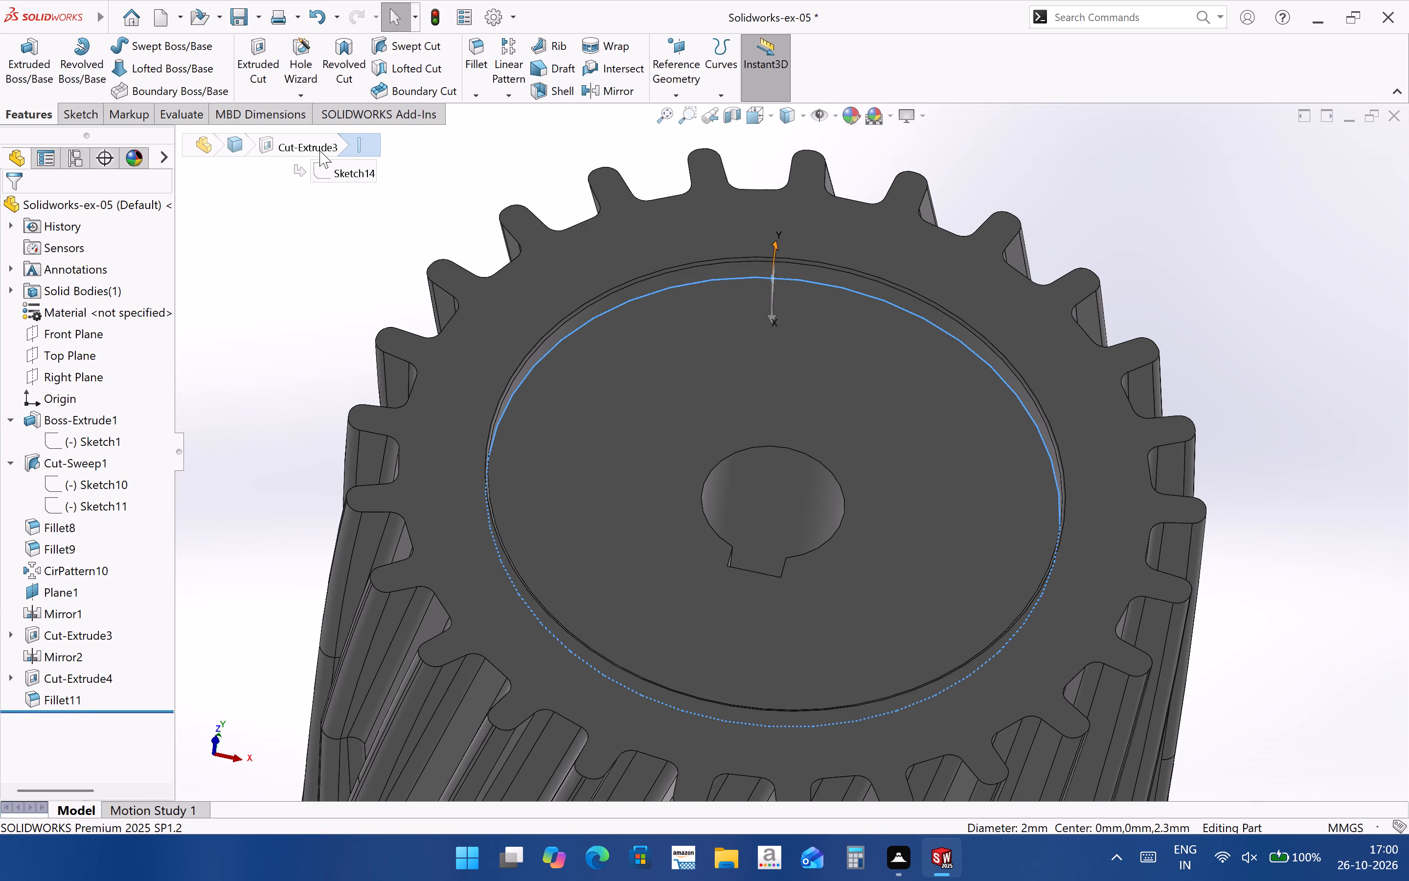
click(472, 61)
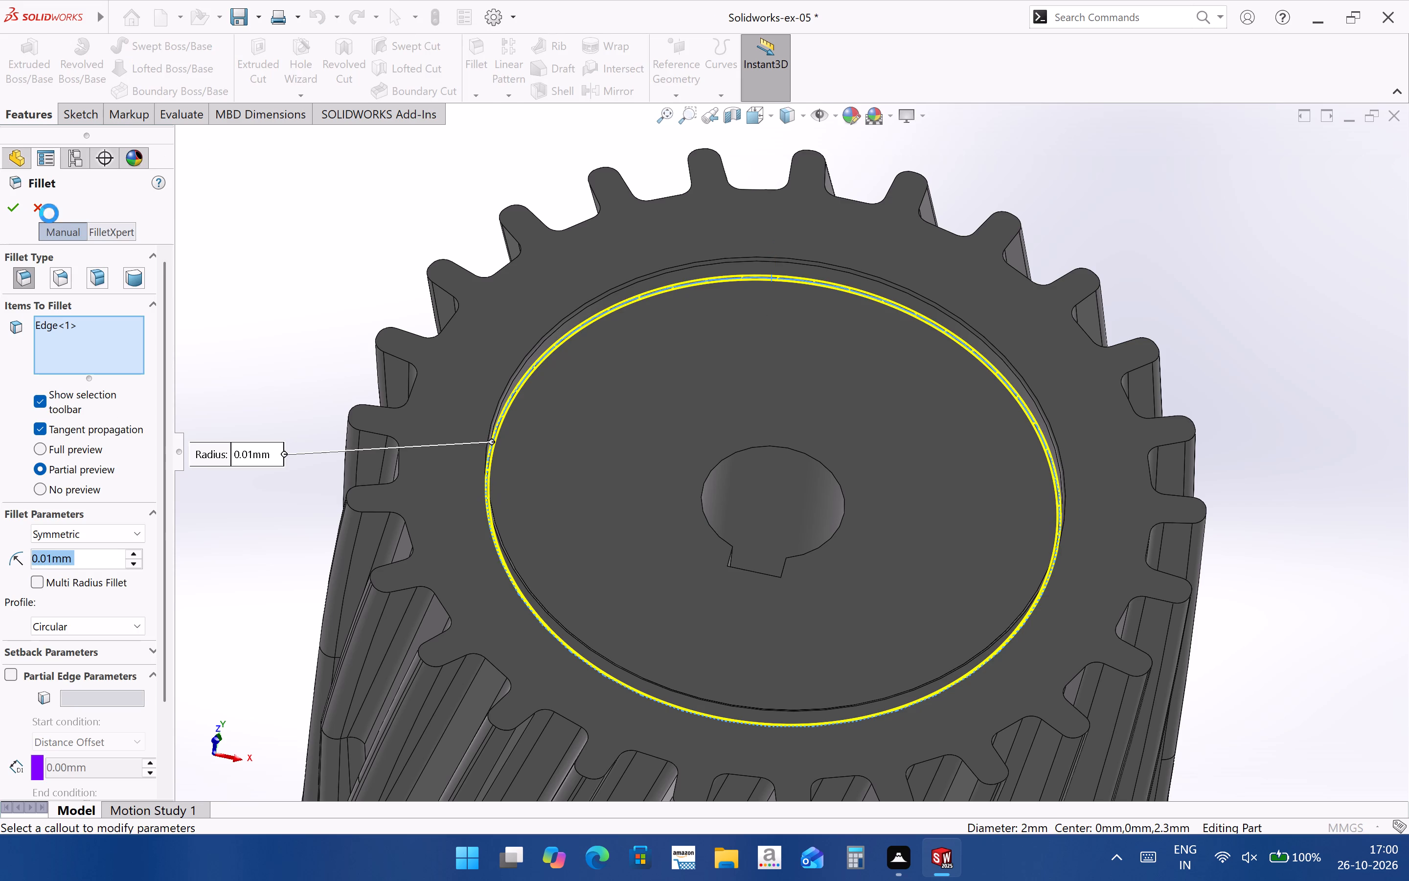
click(4, 203)
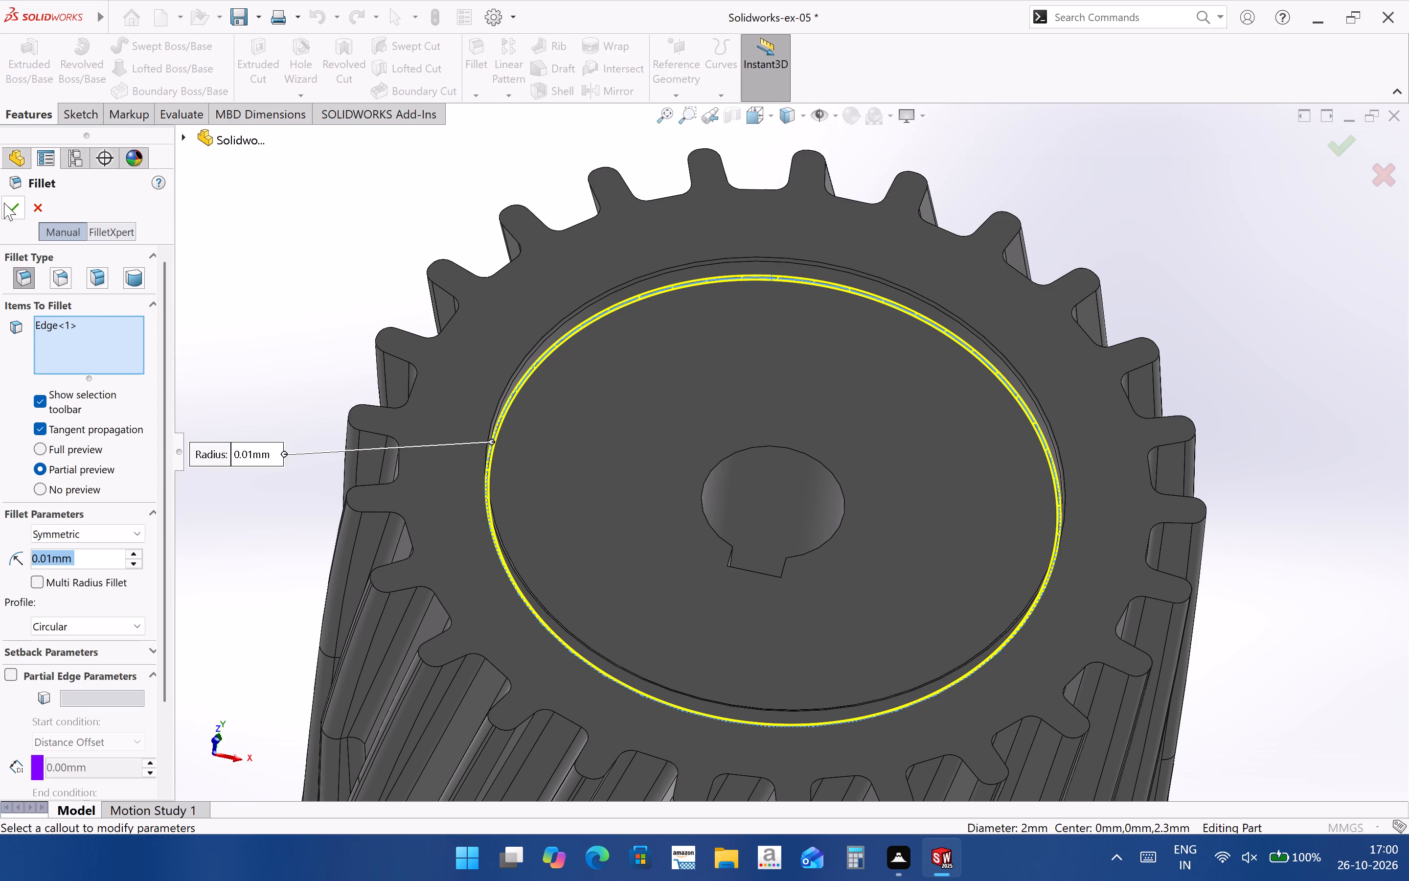
click(1087, 232)
Inspect the gear from several sides, checking the herringbone teeth, end-face recesses and keyed bore.
scroll(1044, 236, up, 4)
click(1200, 535)
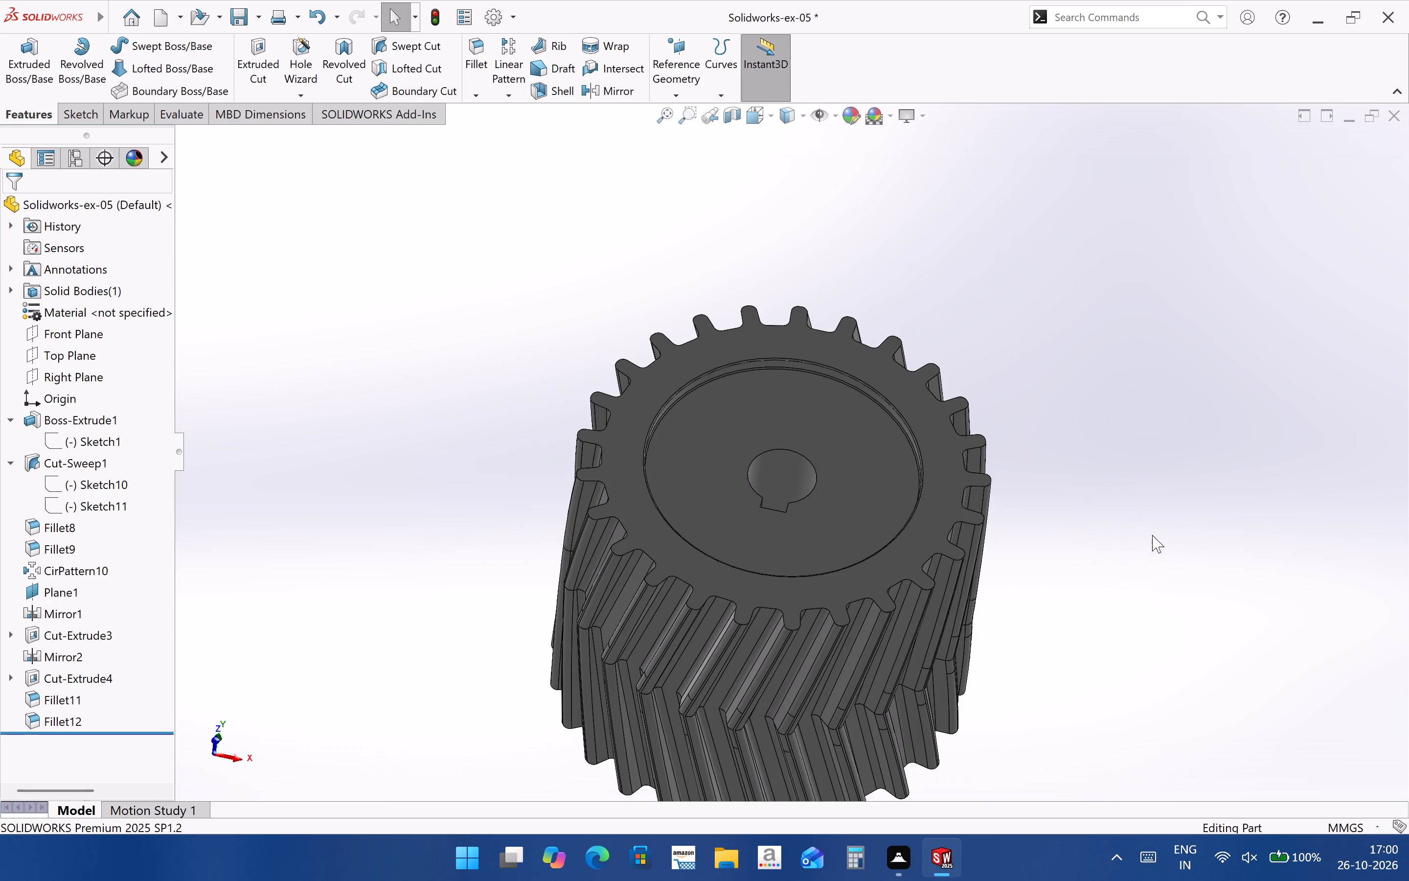
scroll(908, 348, up, 4)
scroll(822, 534, down, 3)
middle_drag(757, 533, 745, 480)
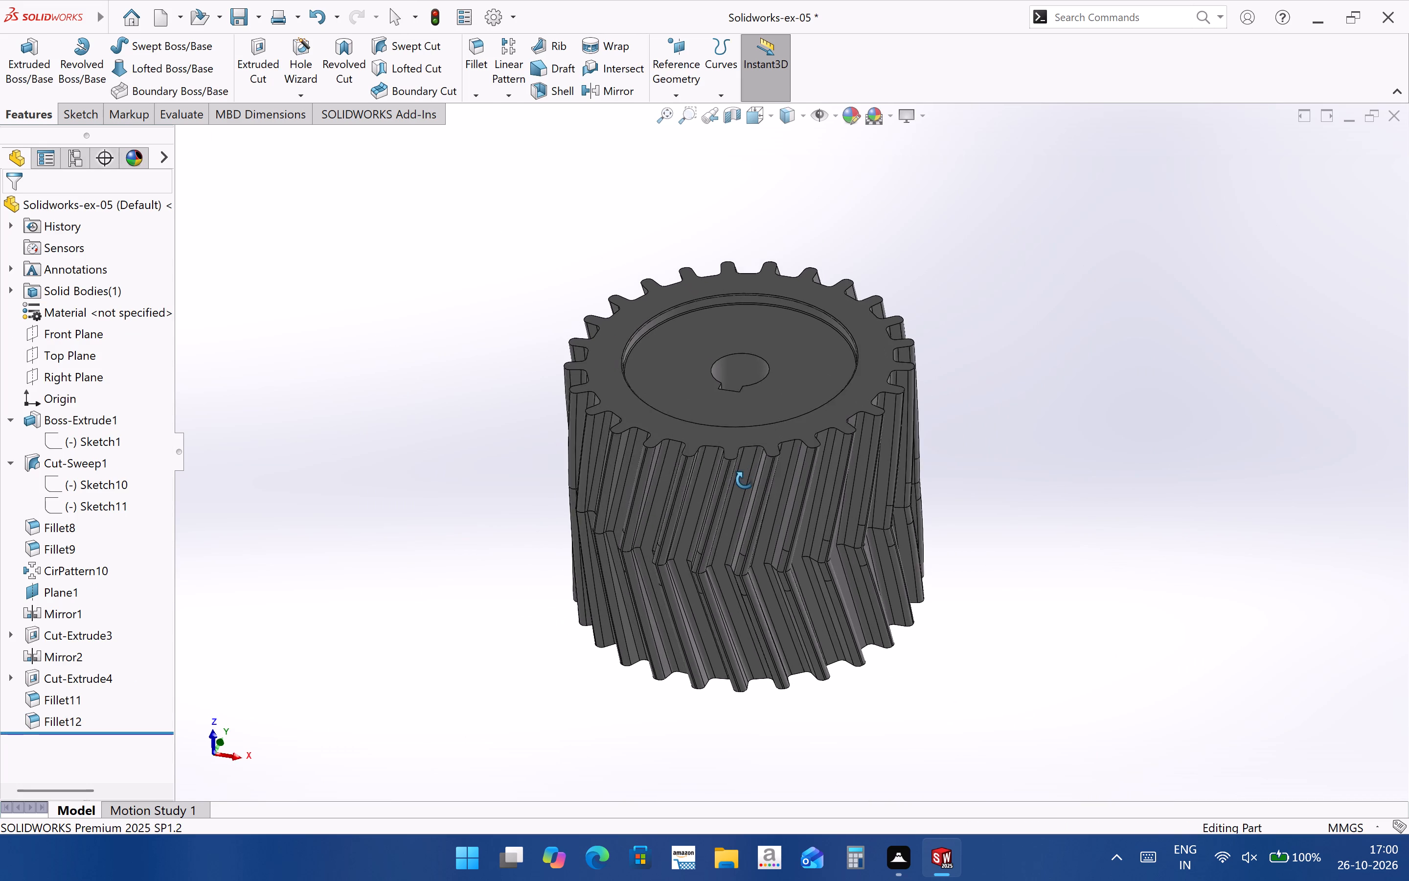
middle_drag(745, 480, 745, 482)
click(1110, 509)
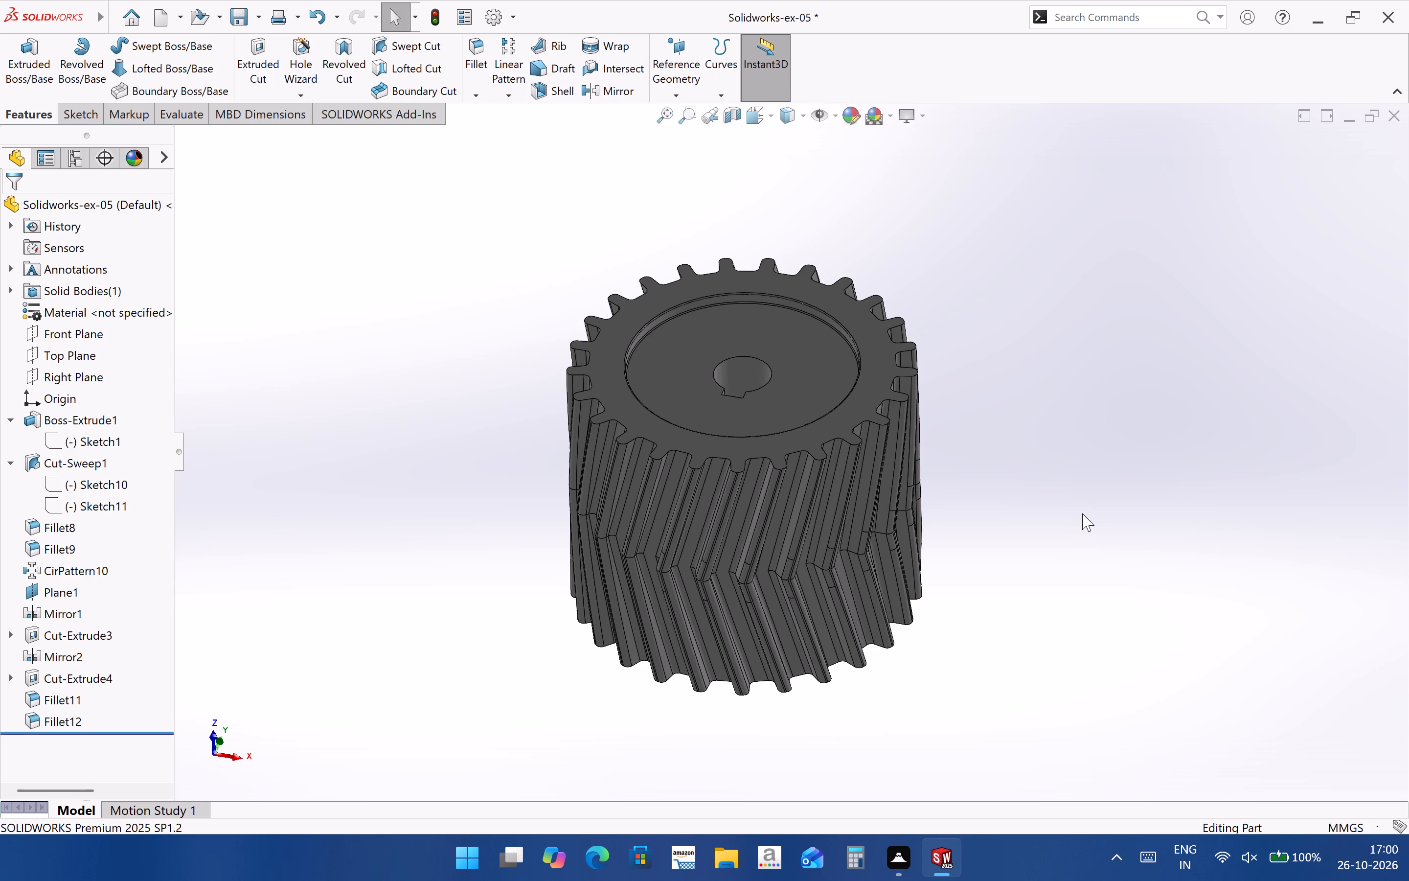
scroll(991, 523, up, 2)
middle_drag(804, 545, 760, 606)
scroll(802, 545, down, 1)
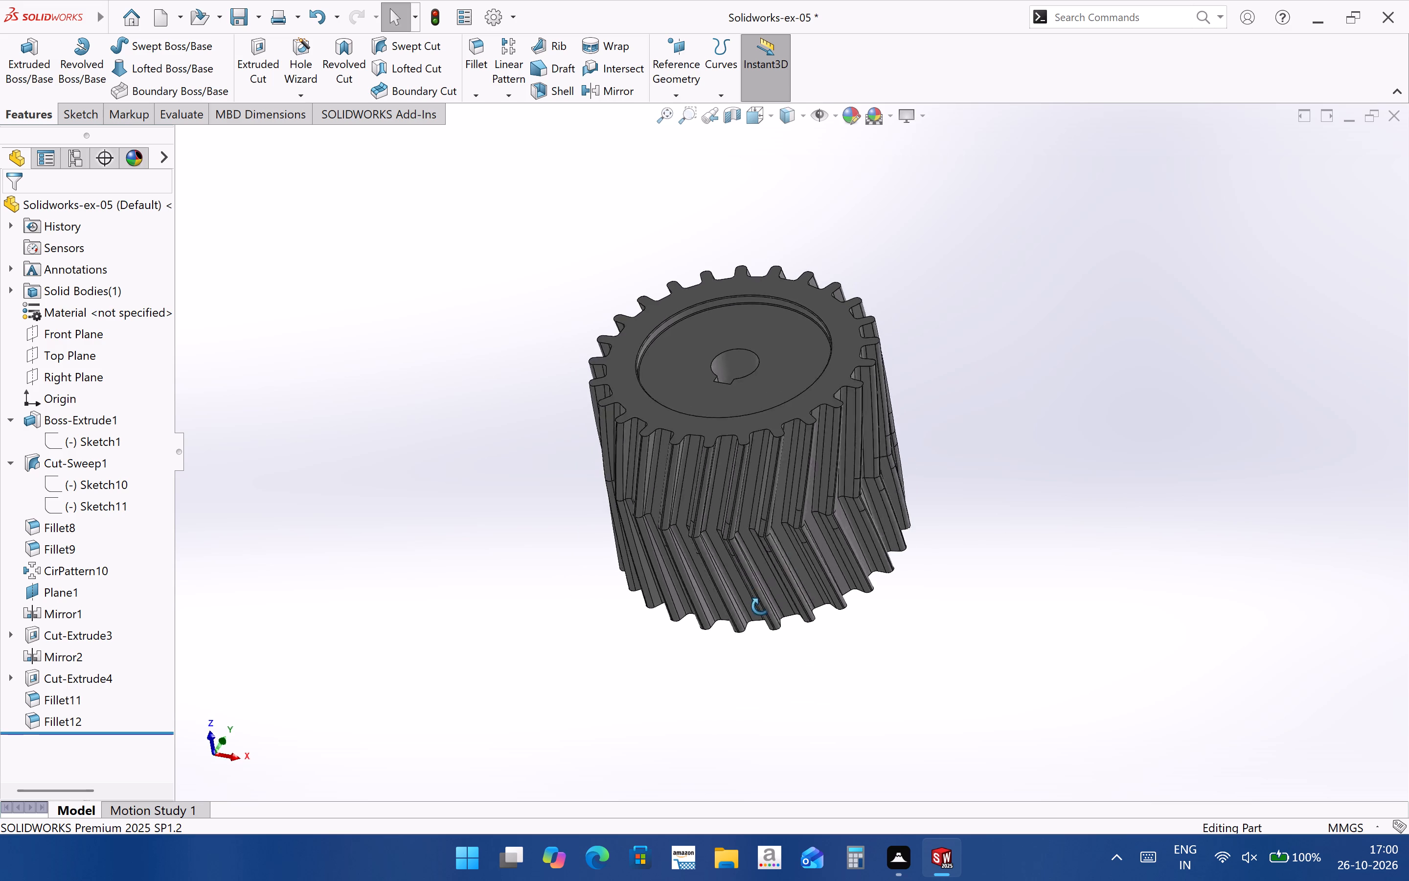
middle_drag(760, 606, 1032, 494)
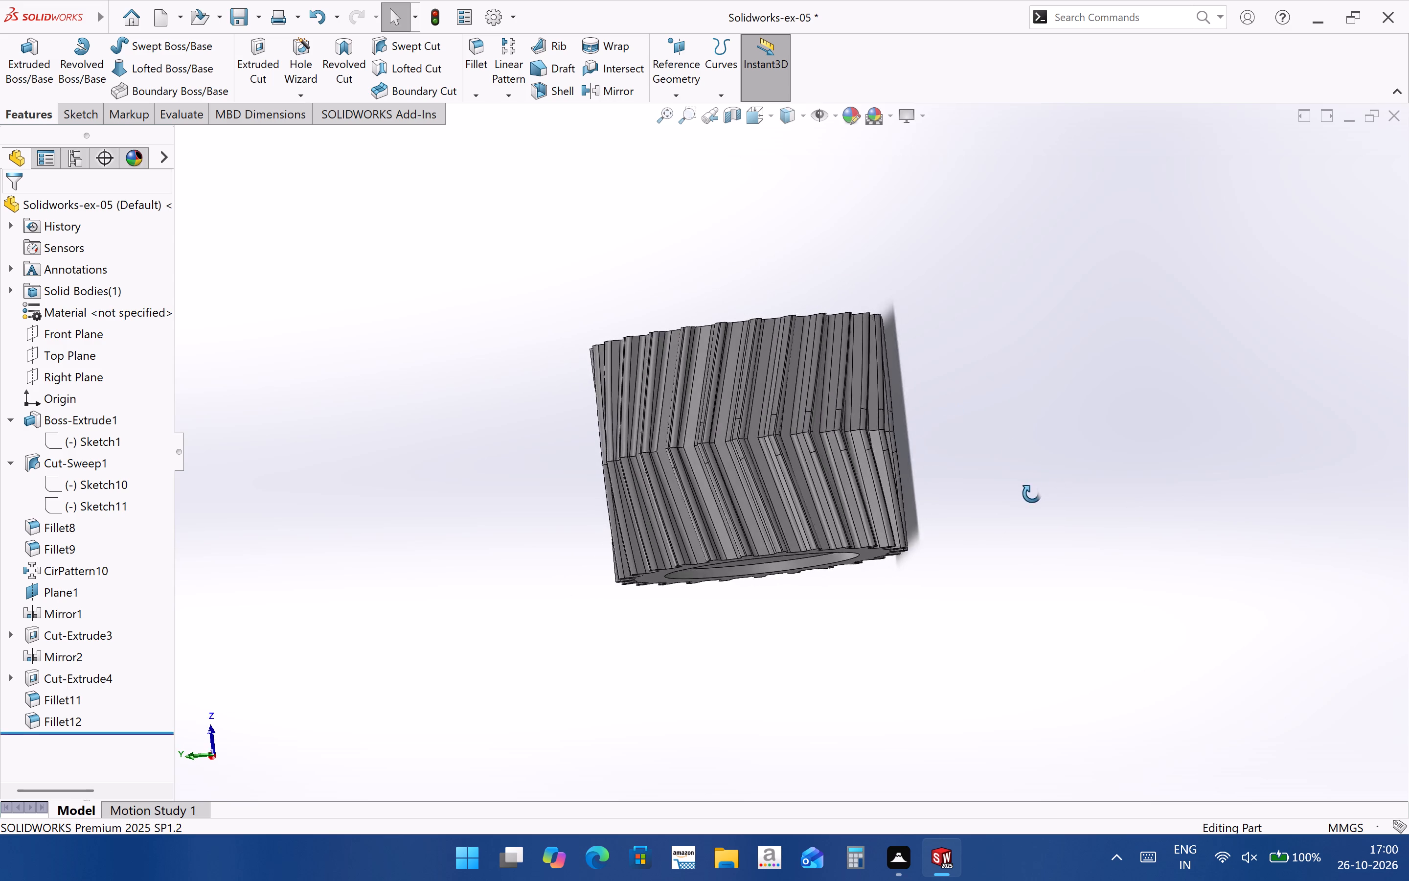
middle_drag(1032, 494, 568, 494)
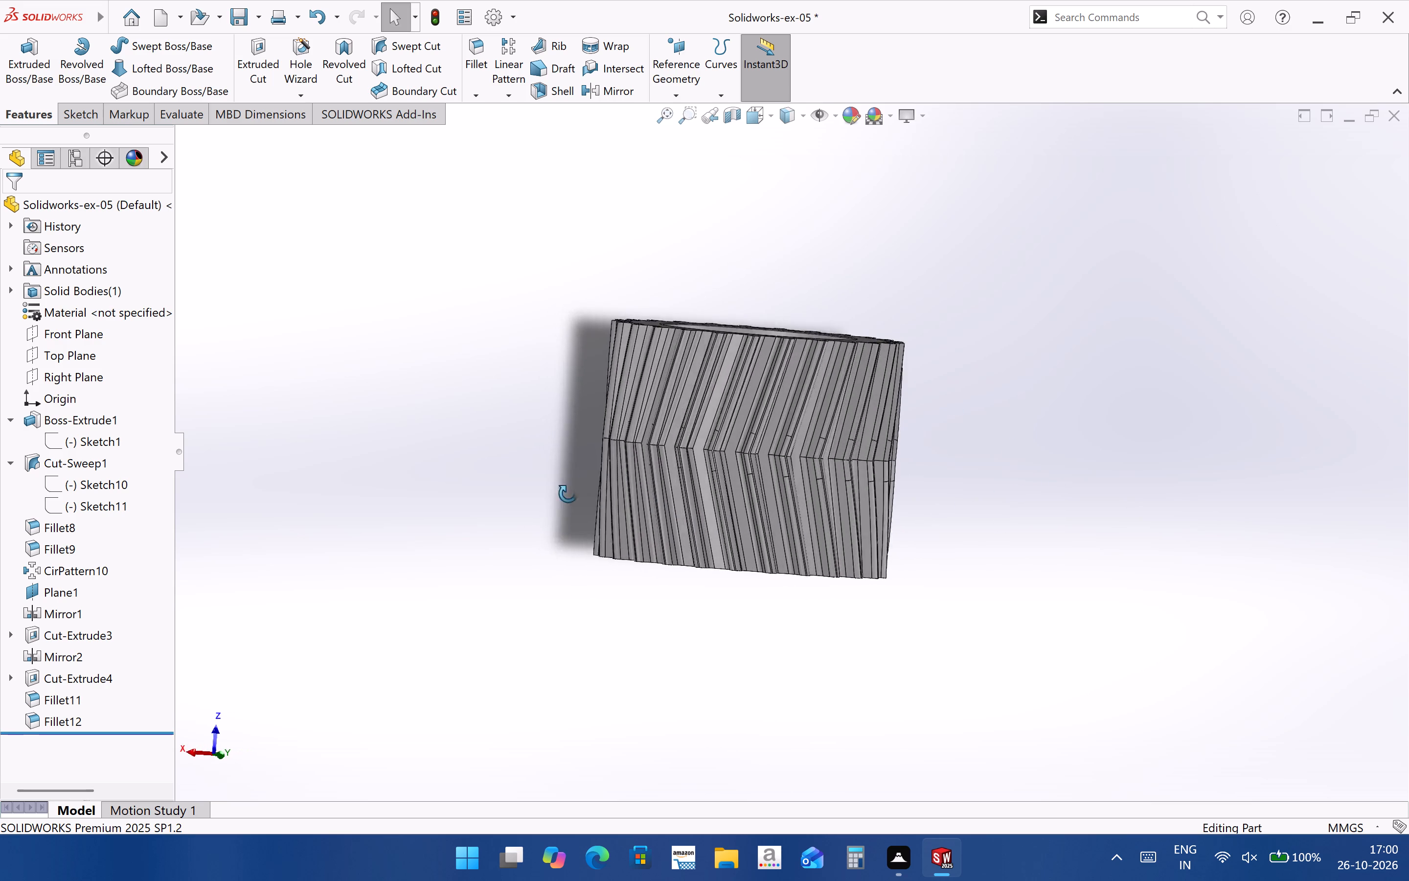
middle_drag(568, 494, 567, 654)
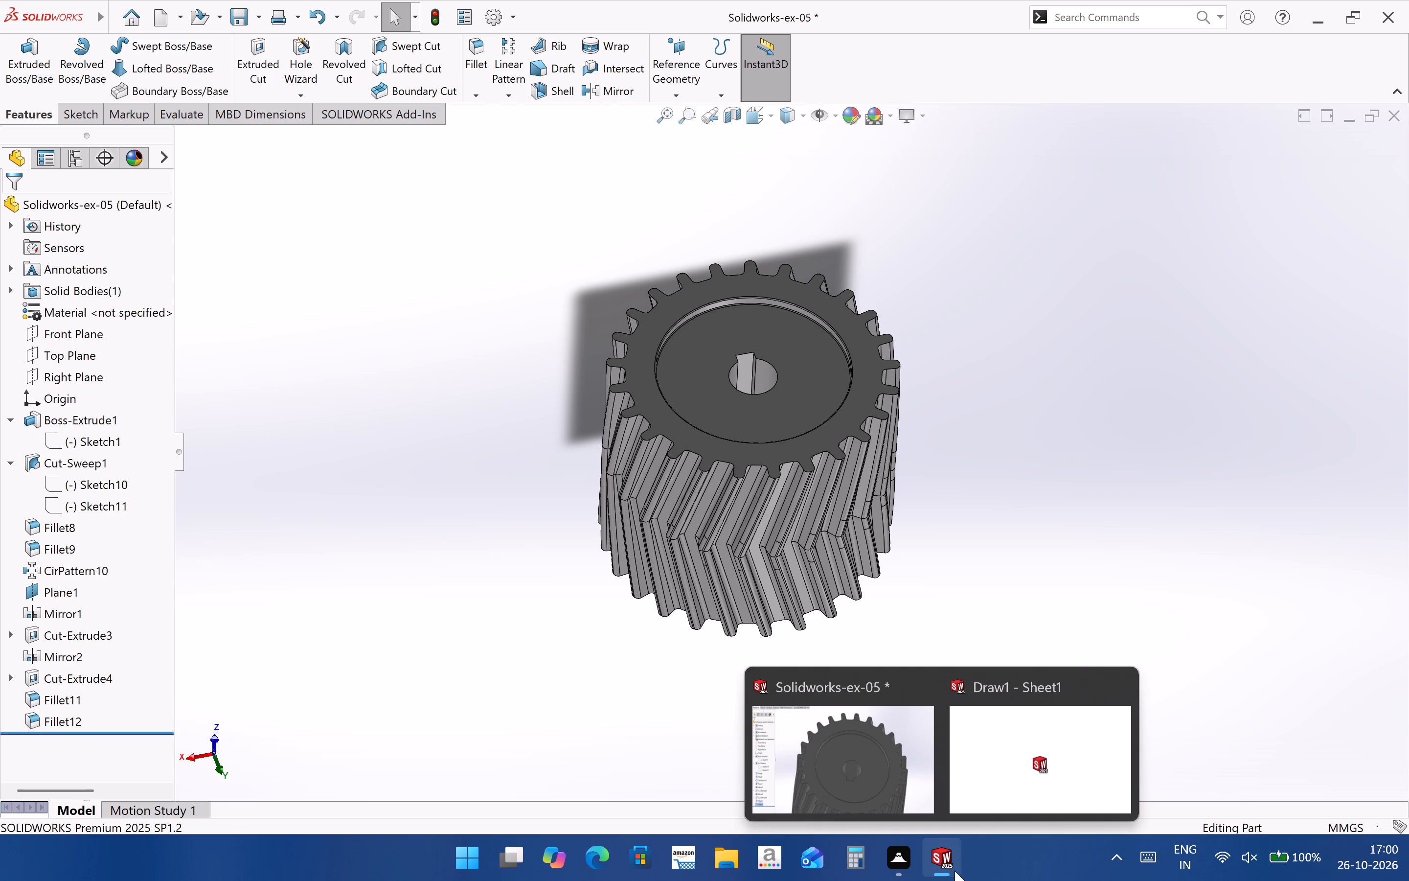
Switch to the gear's drawing document, Draw1 - Sheet1.
click(1016, 712)
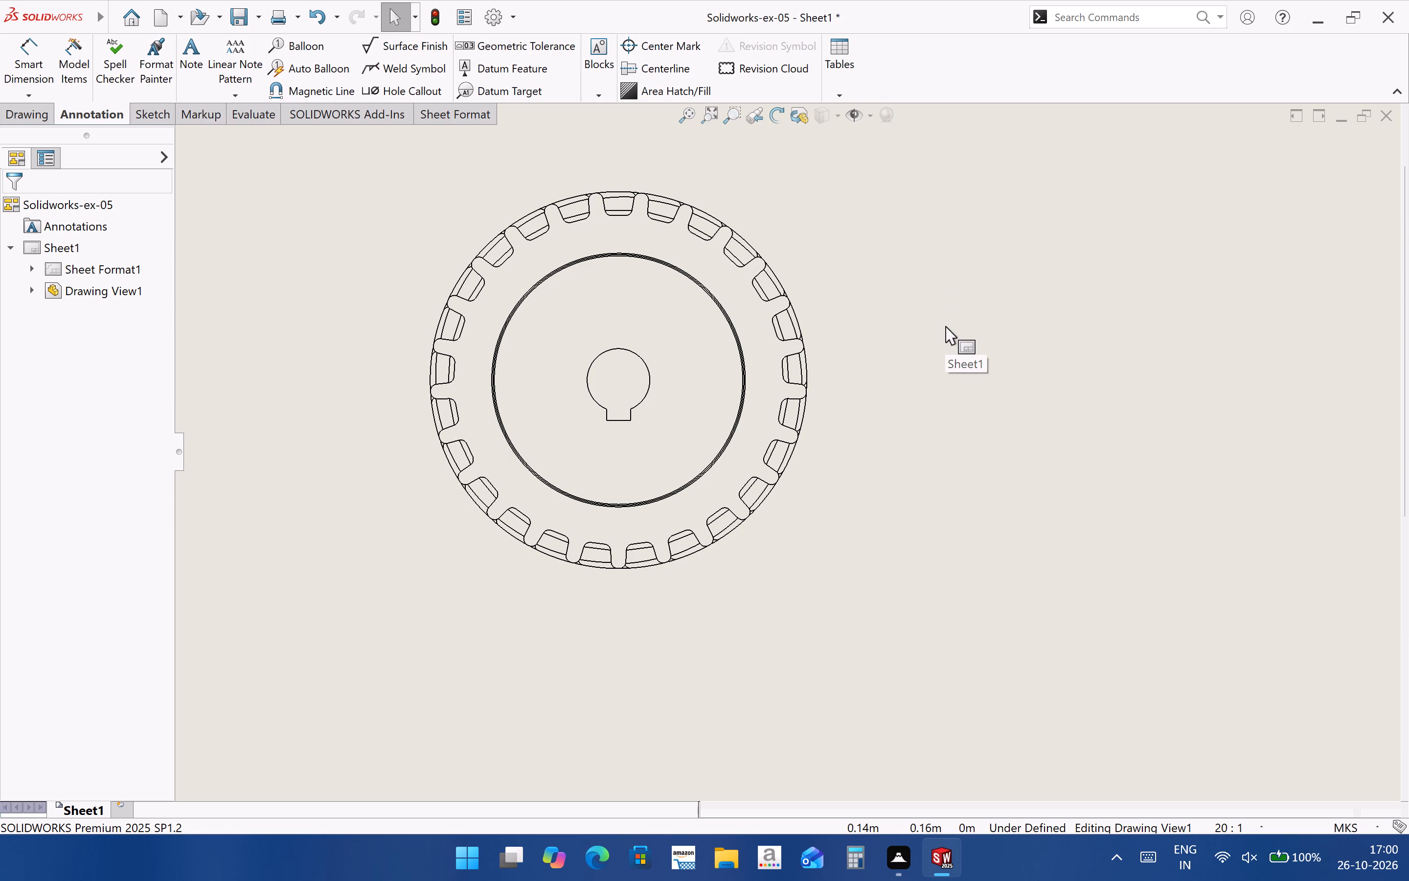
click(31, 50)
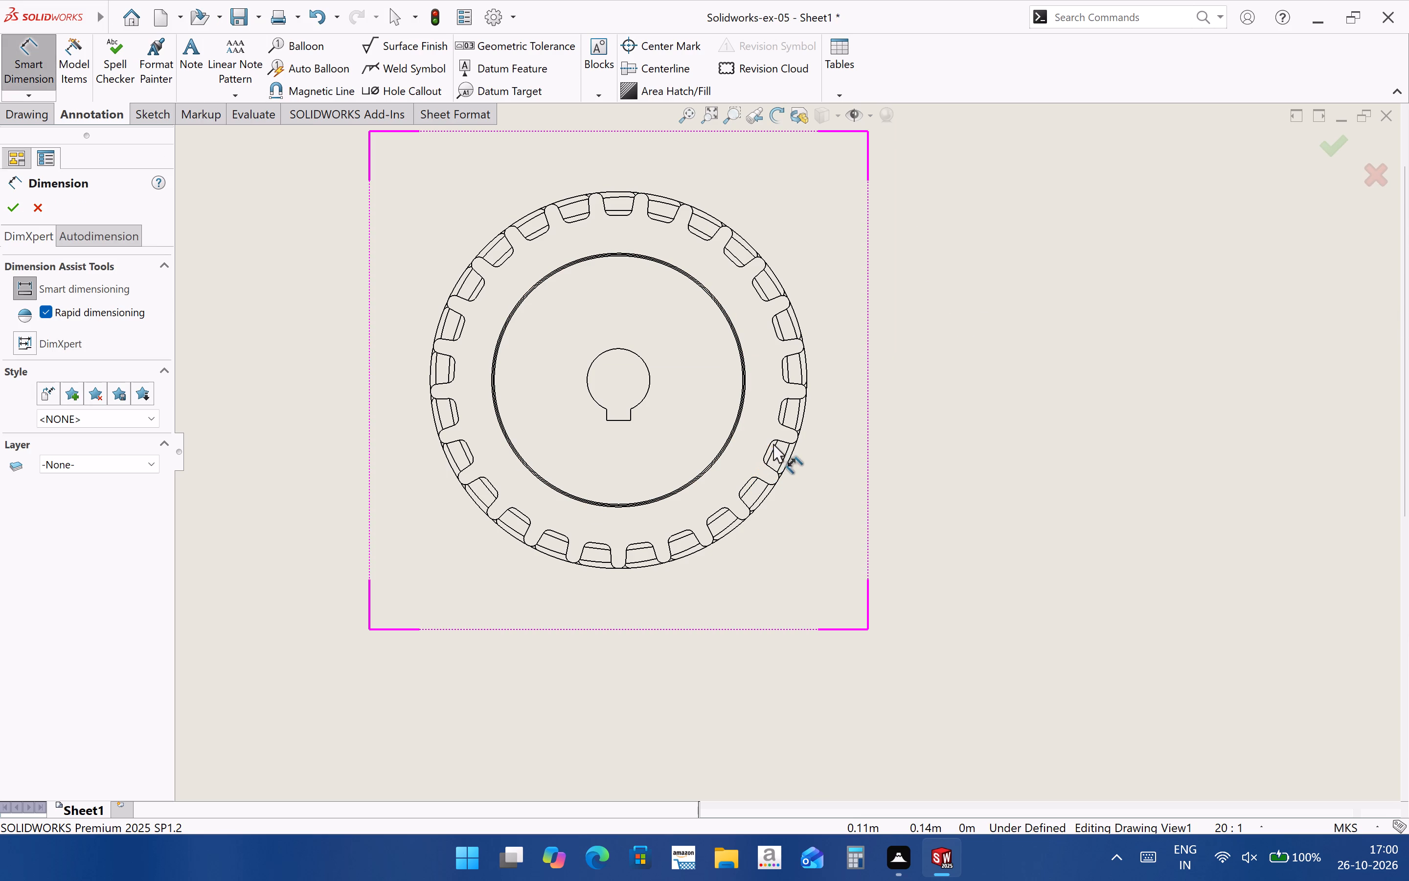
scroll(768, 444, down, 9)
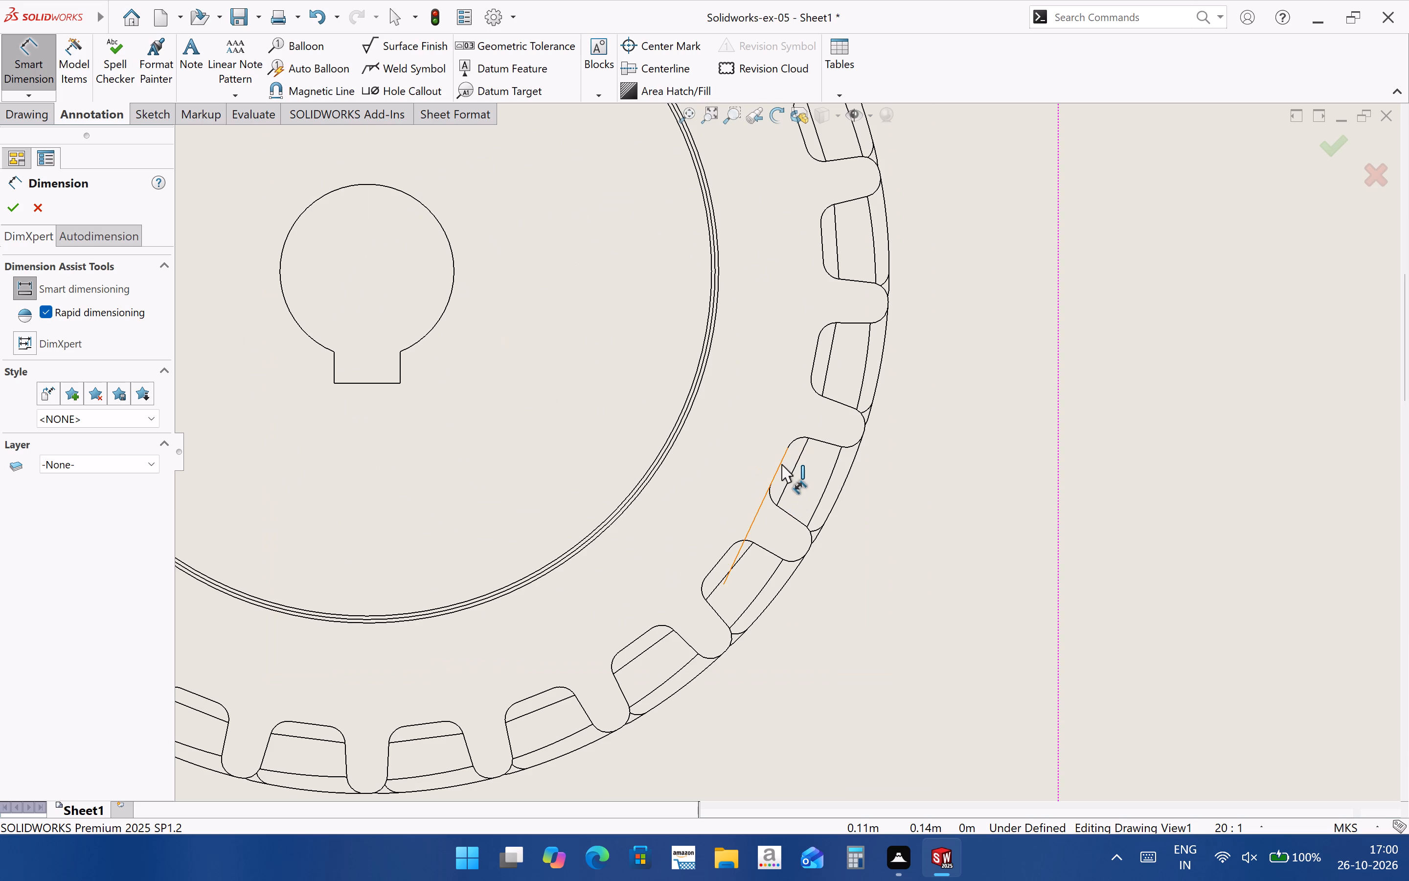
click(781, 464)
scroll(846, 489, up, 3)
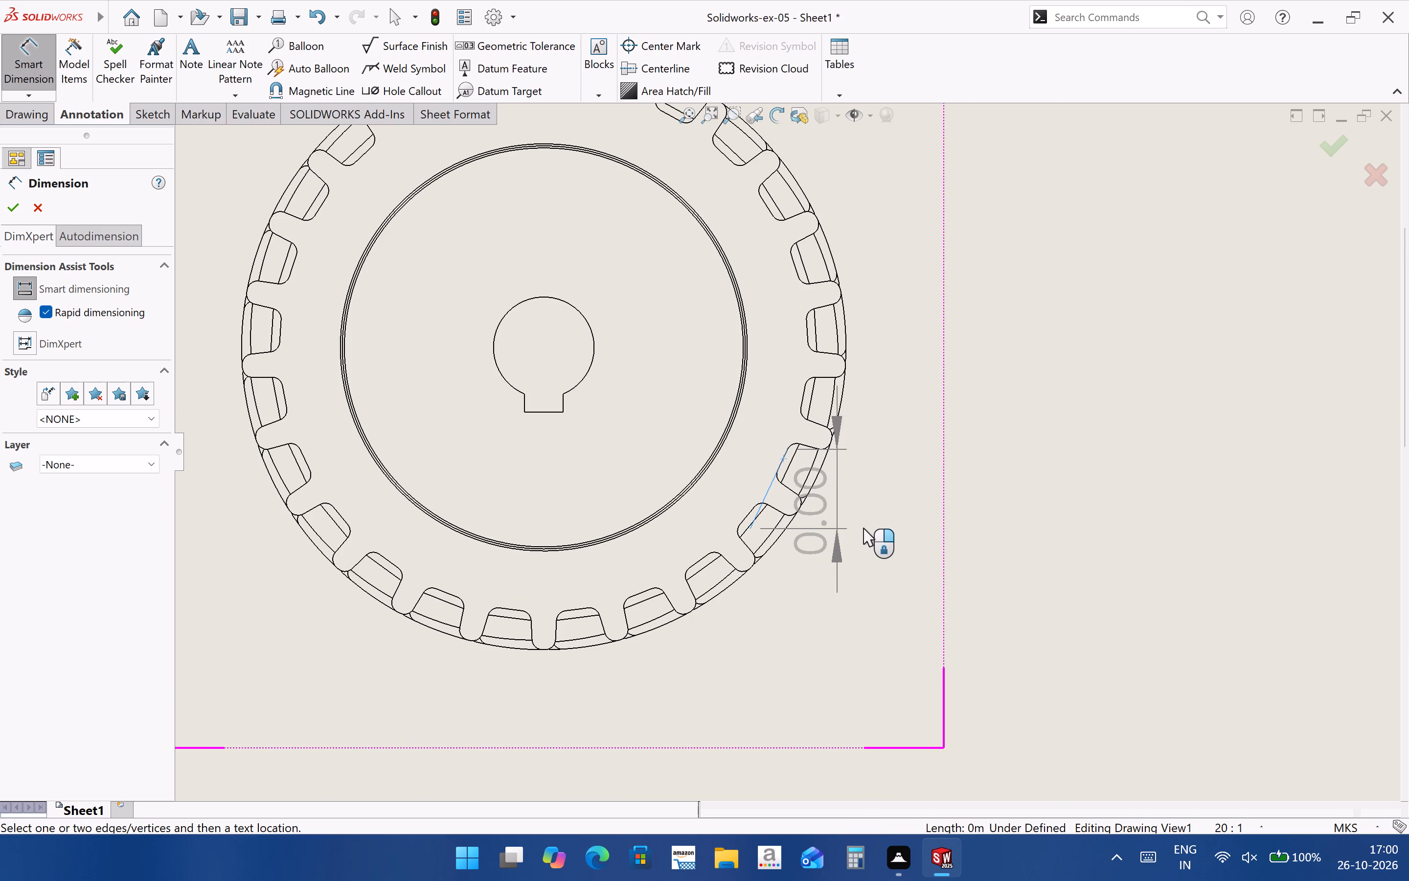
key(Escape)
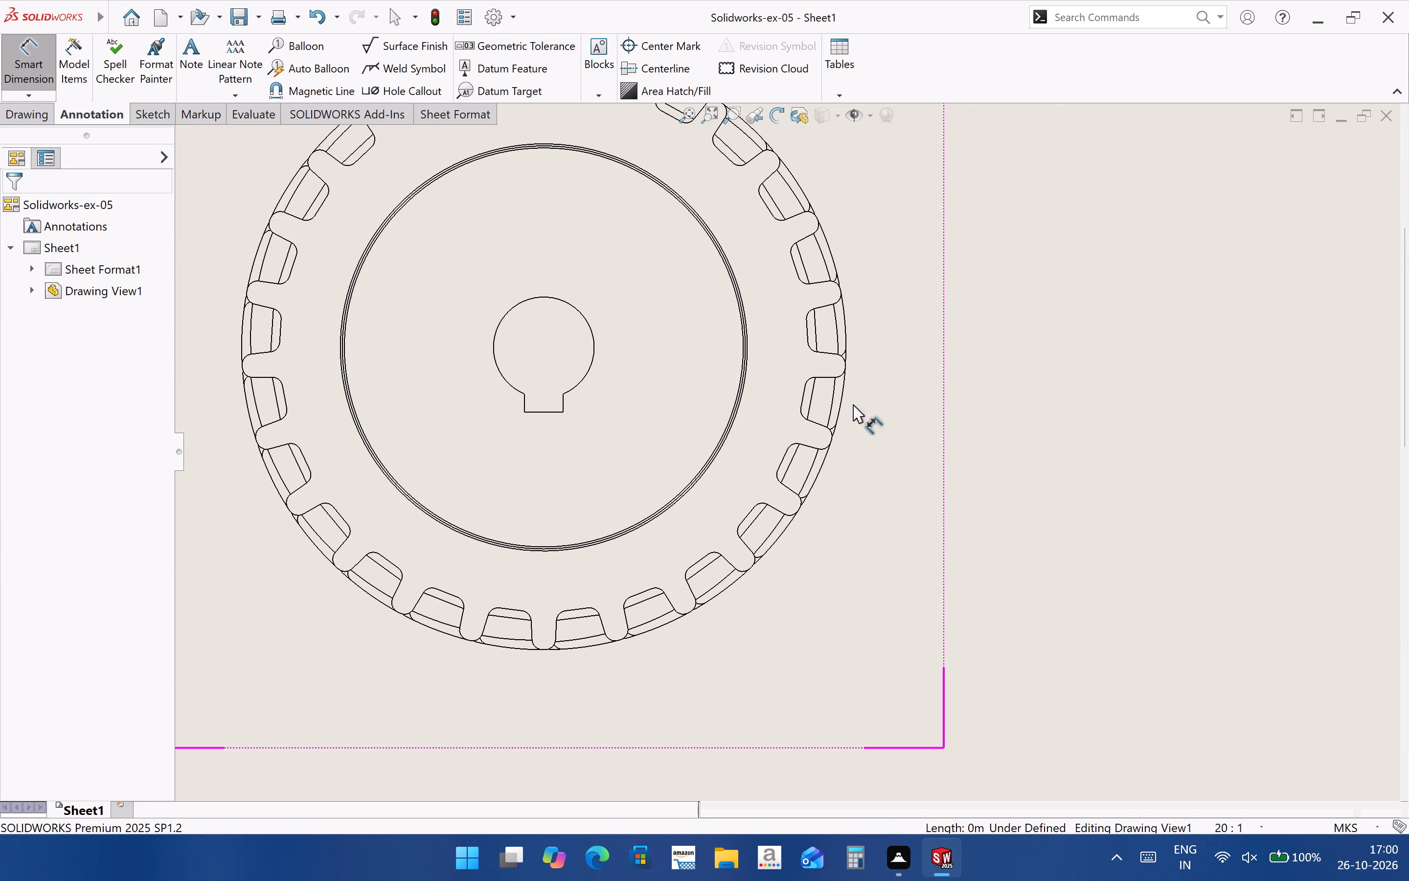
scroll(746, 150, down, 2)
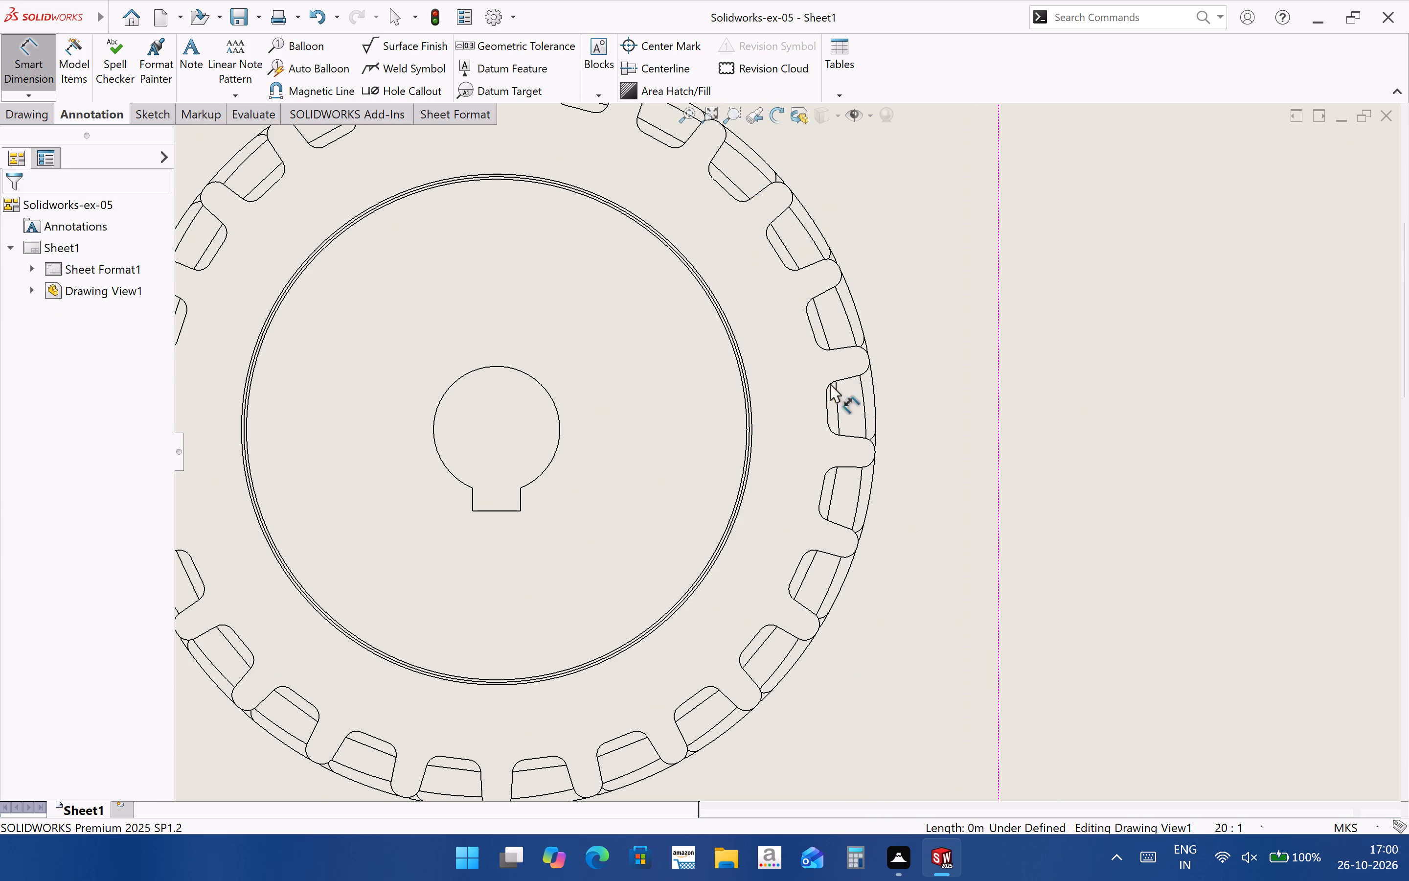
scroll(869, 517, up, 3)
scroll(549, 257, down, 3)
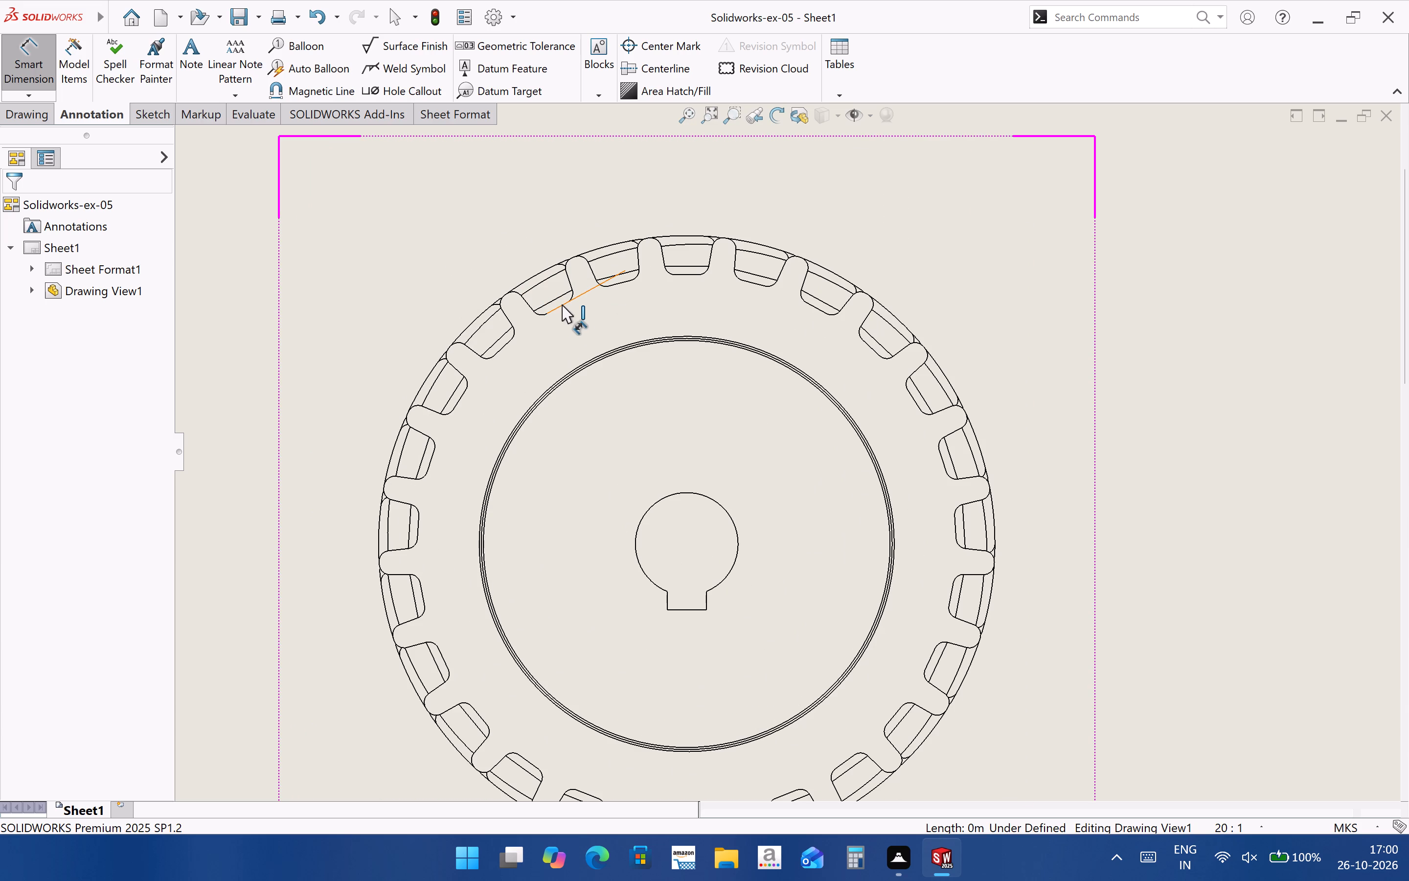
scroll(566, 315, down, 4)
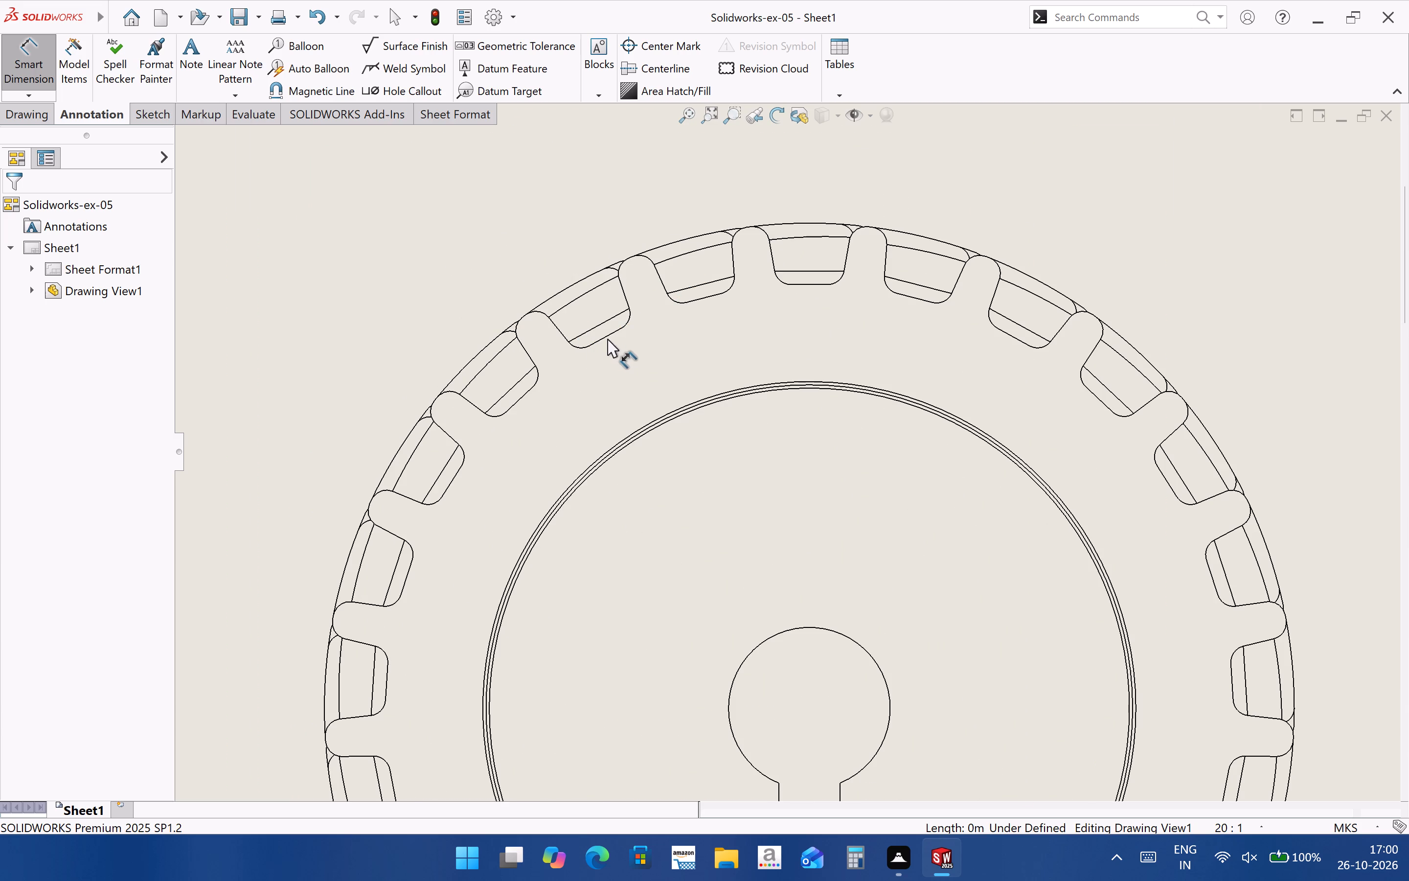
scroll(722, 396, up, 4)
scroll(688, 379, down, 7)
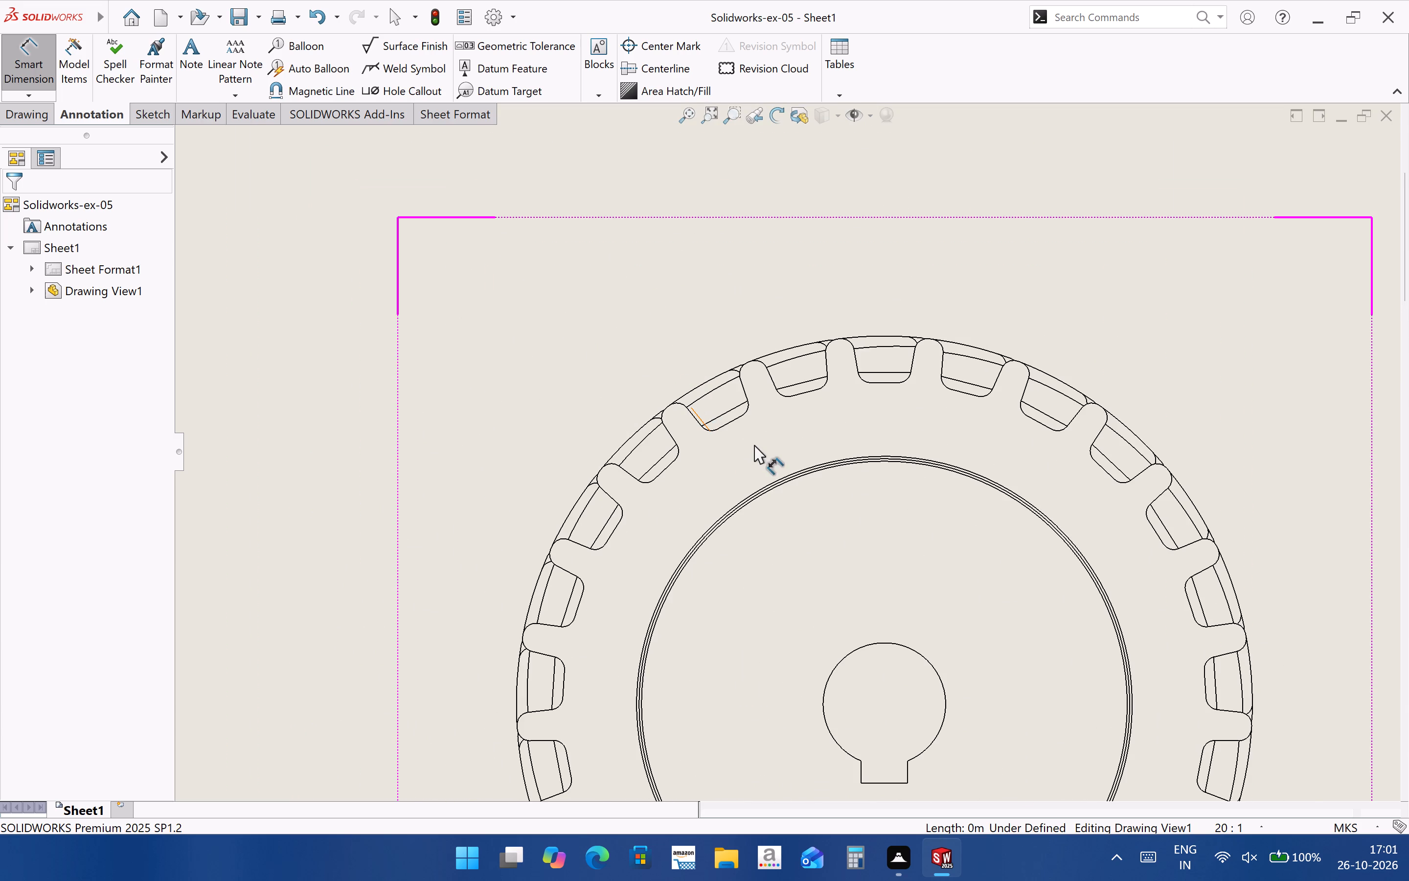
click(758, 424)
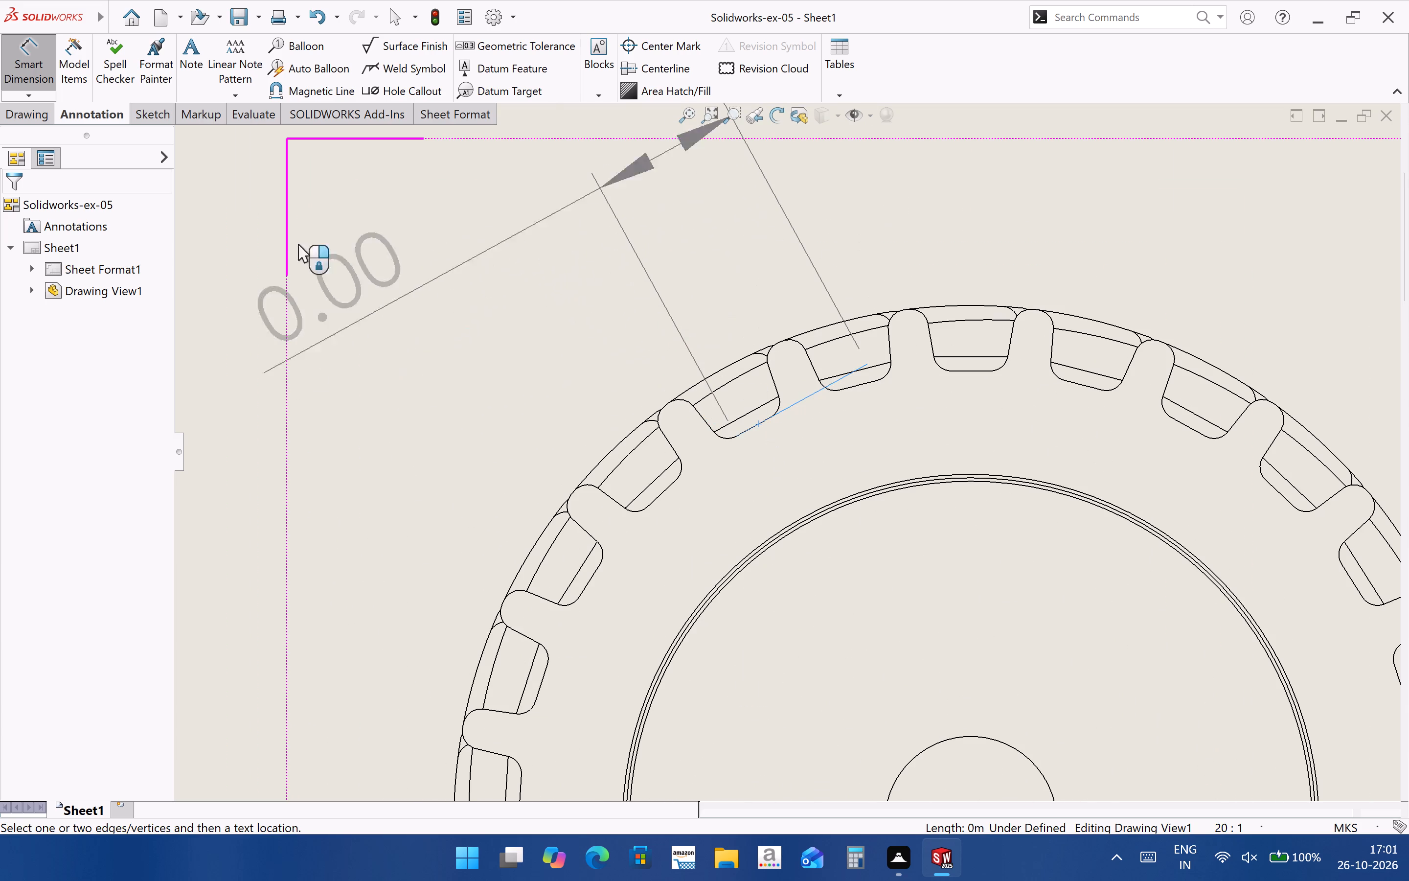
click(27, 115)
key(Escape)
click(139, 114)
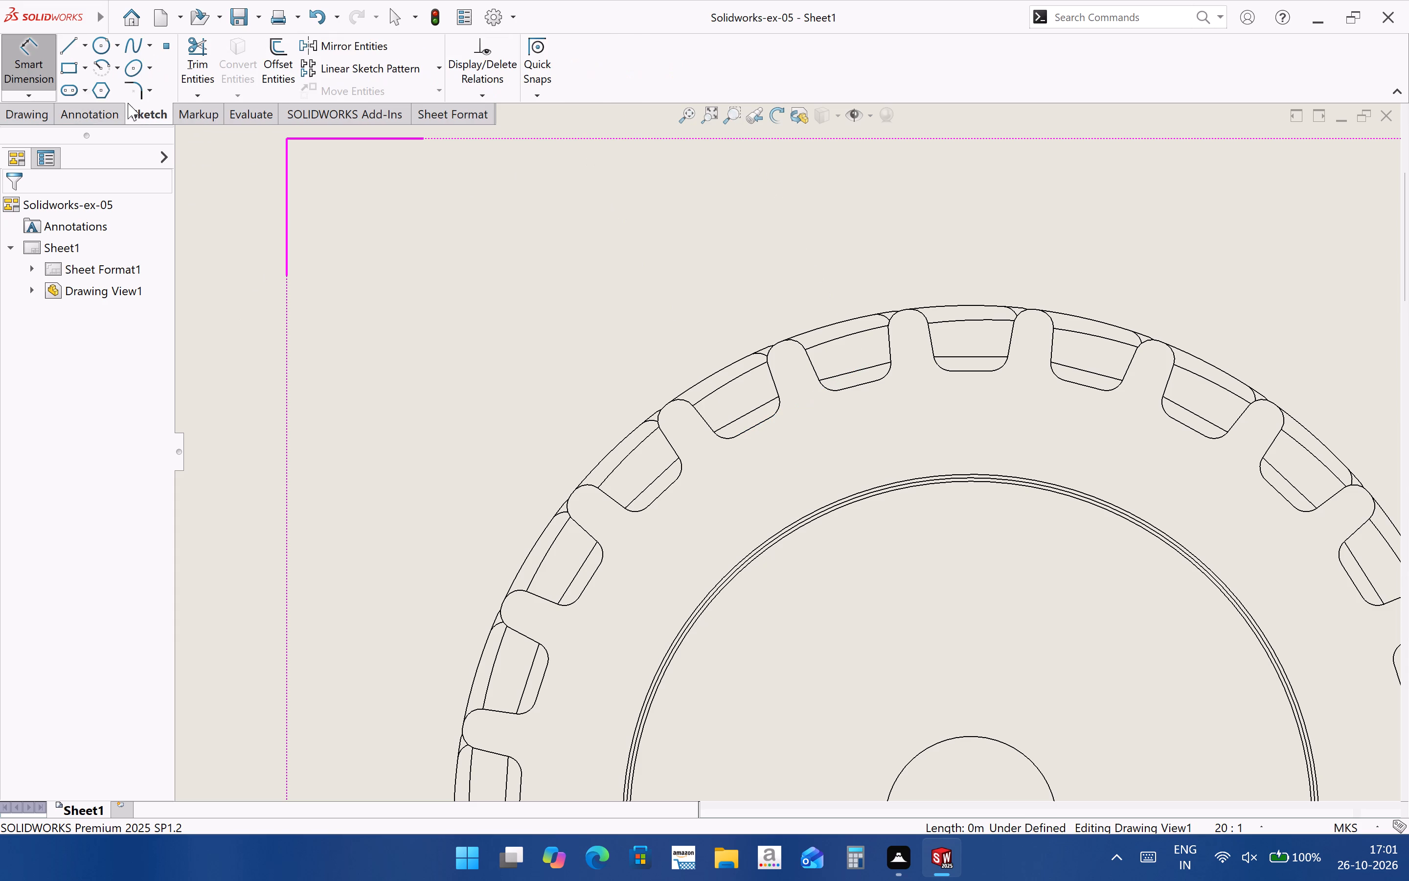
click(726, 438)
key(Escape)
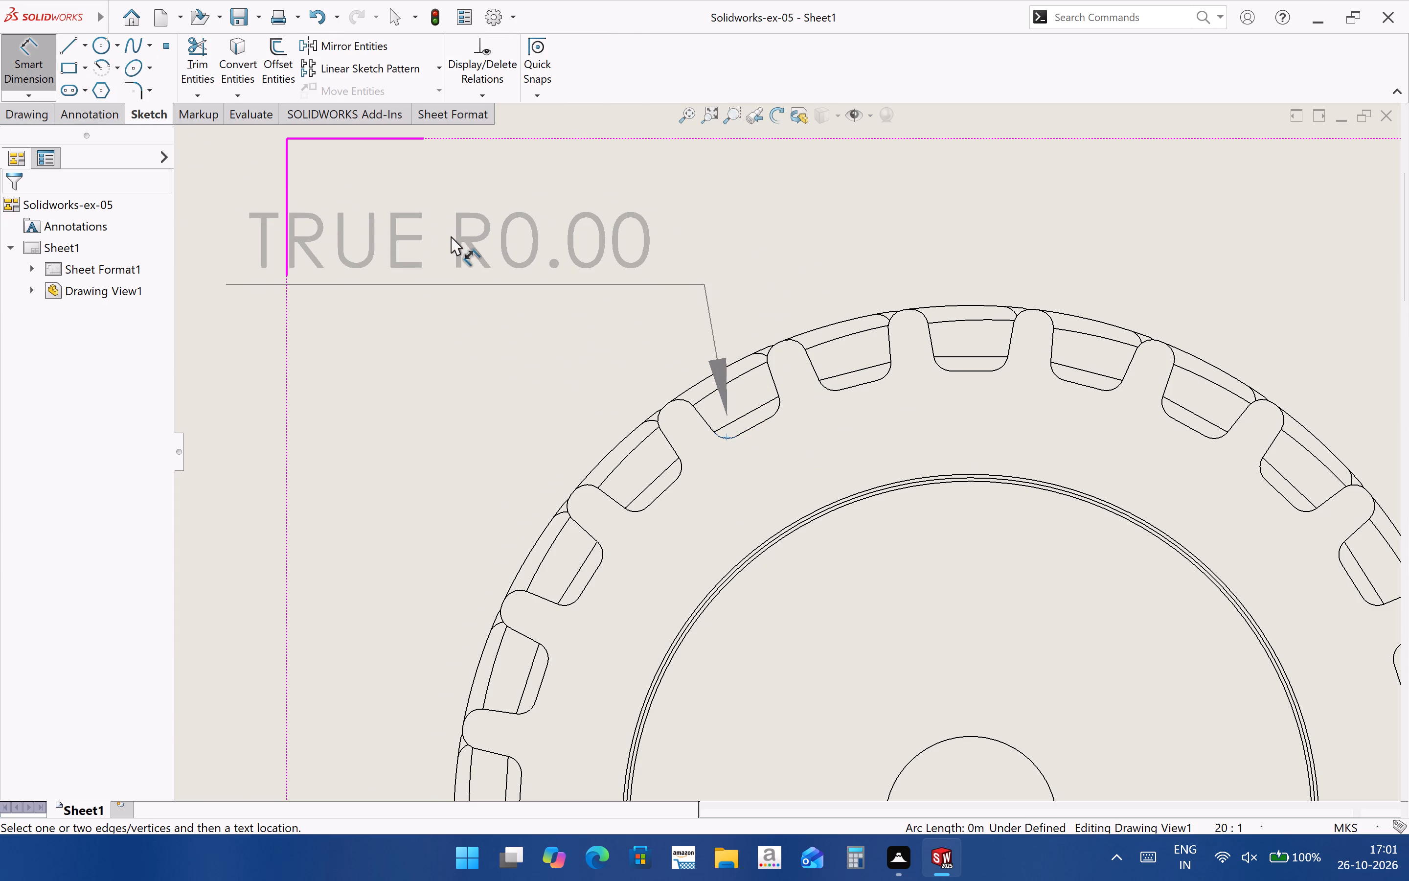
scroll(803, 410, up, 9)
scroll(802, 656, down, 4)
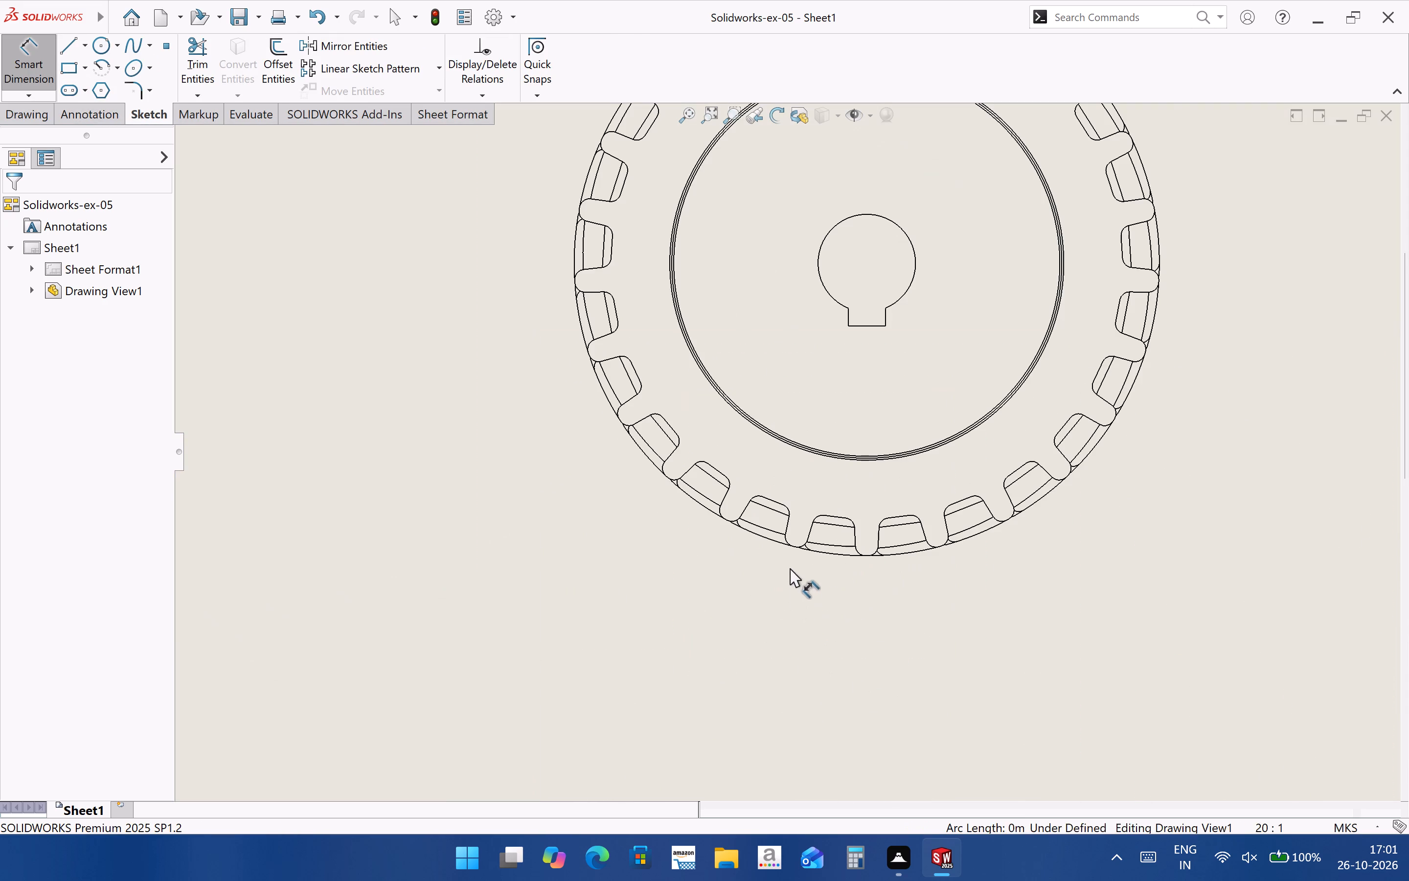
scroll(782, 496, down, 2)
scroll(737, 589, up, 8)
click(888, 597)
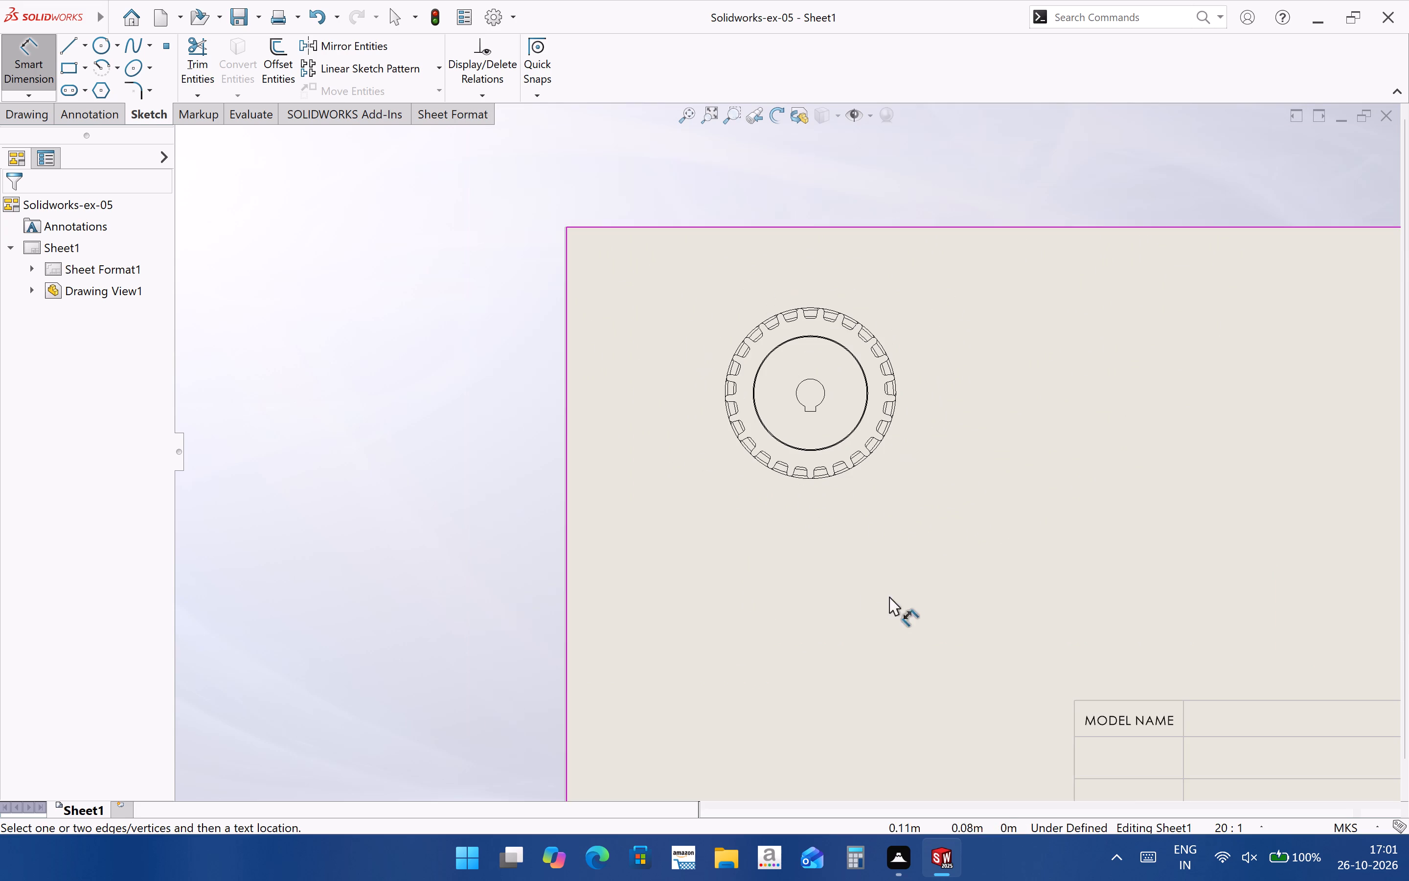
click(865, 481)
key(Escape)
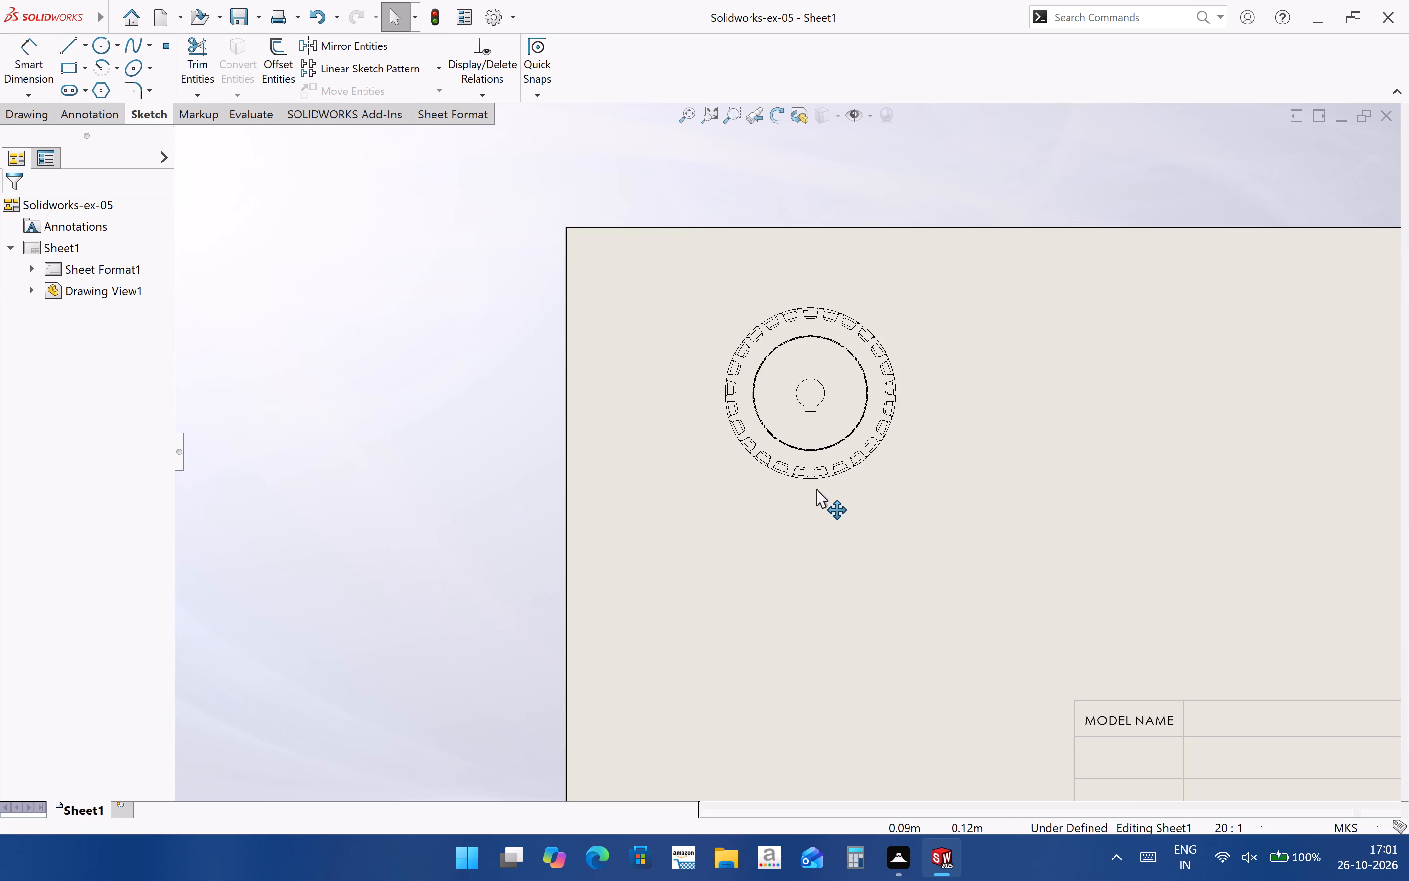
Set the gear drawing view's dimension type to True.
click(816, 489)
drag(163, 556, 164, 564)
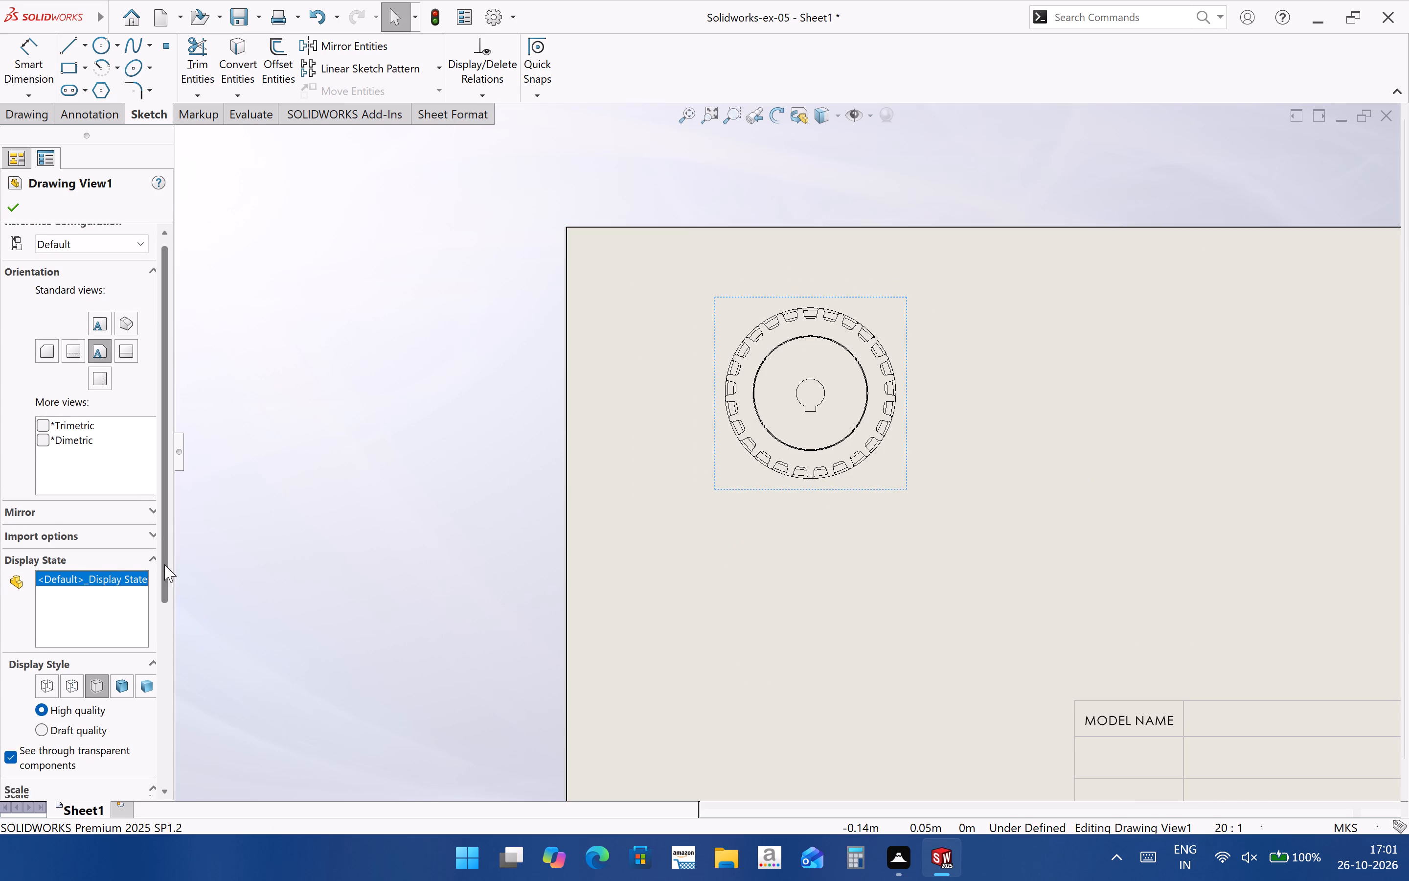
drag(164, 564, 171, 684)
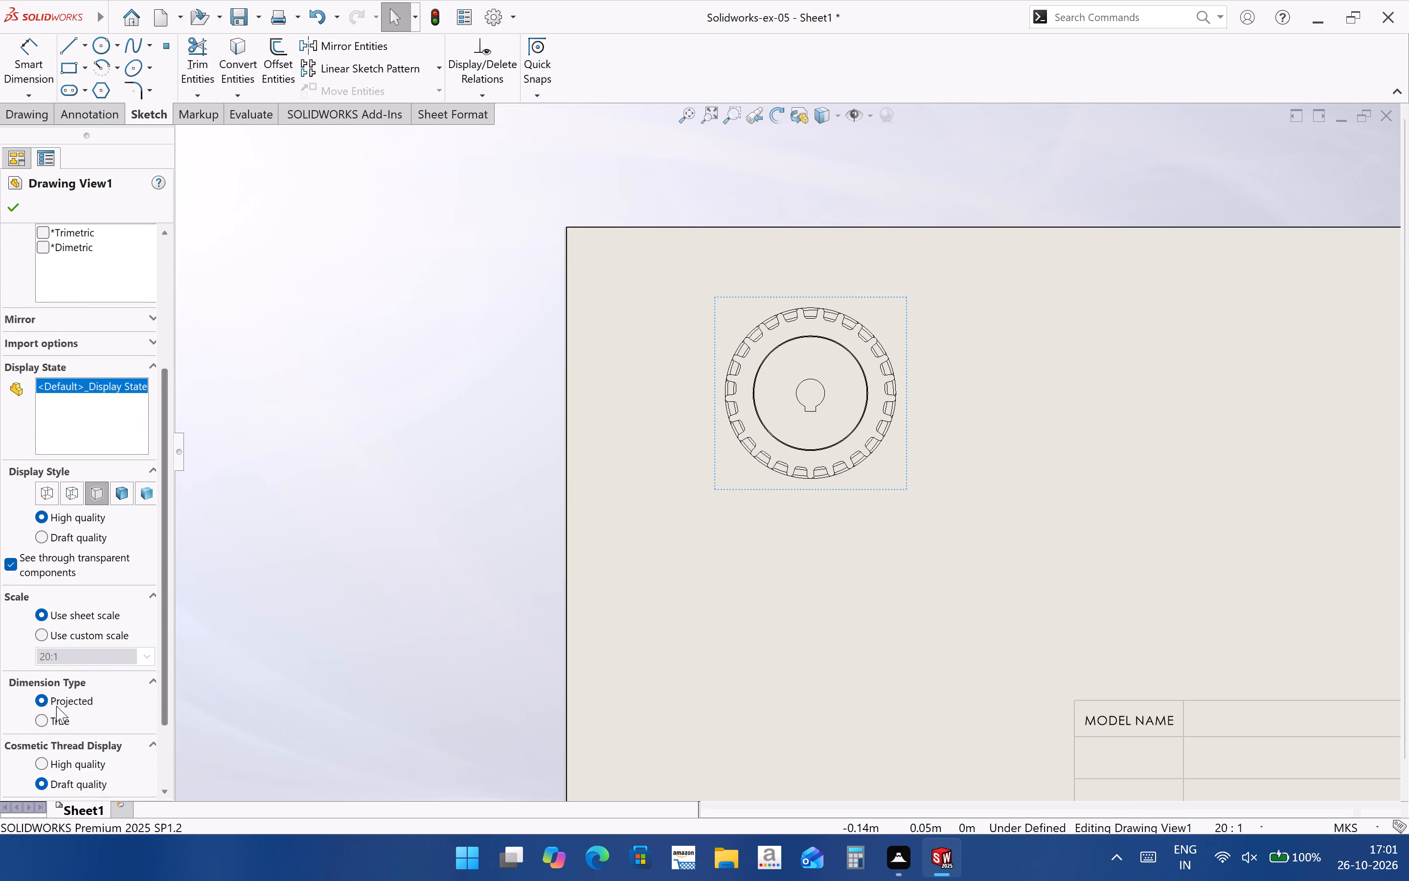
click(58, 717)
click(1049, 640)
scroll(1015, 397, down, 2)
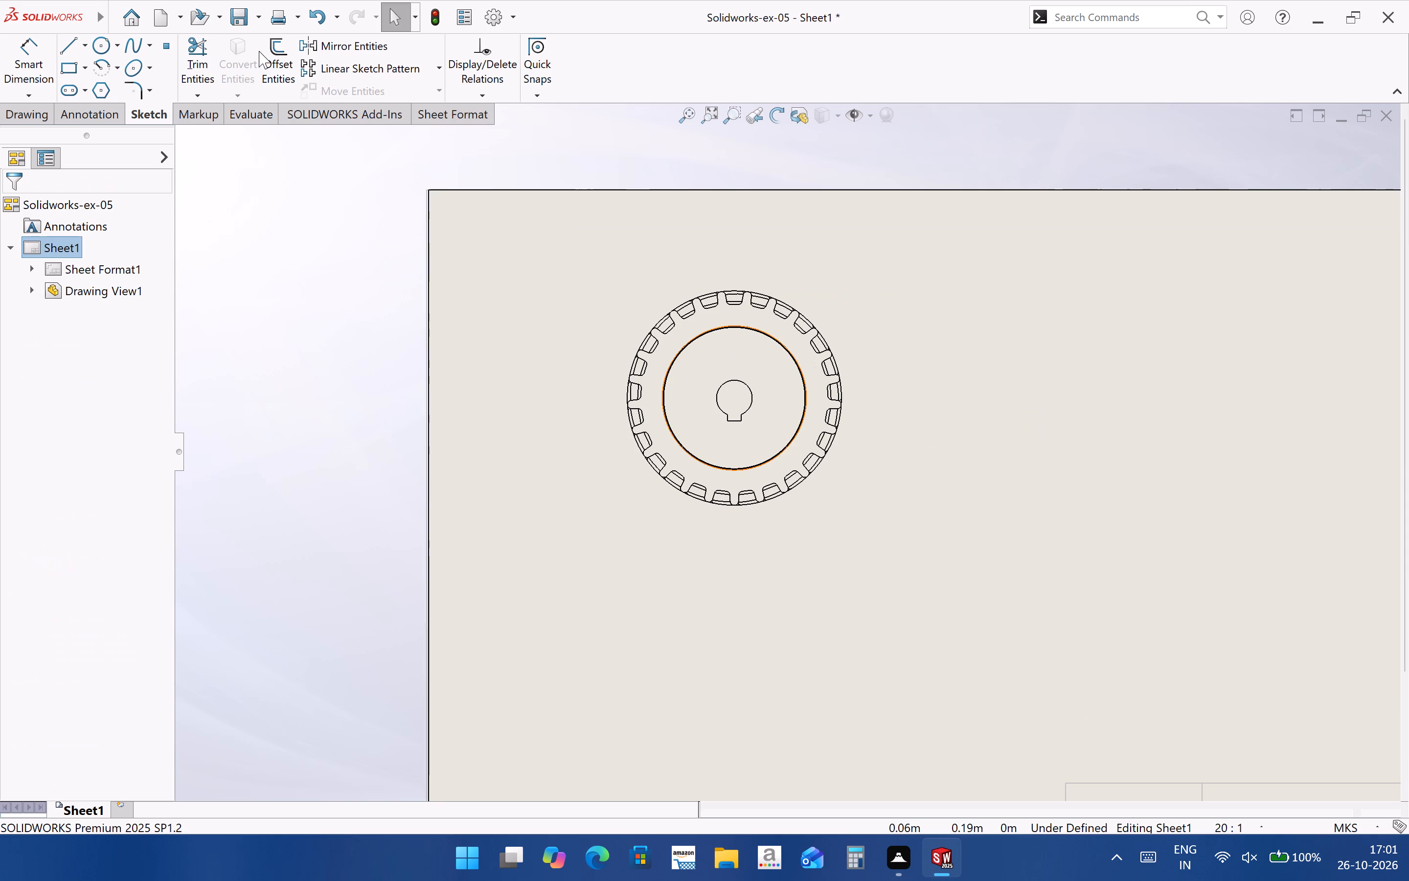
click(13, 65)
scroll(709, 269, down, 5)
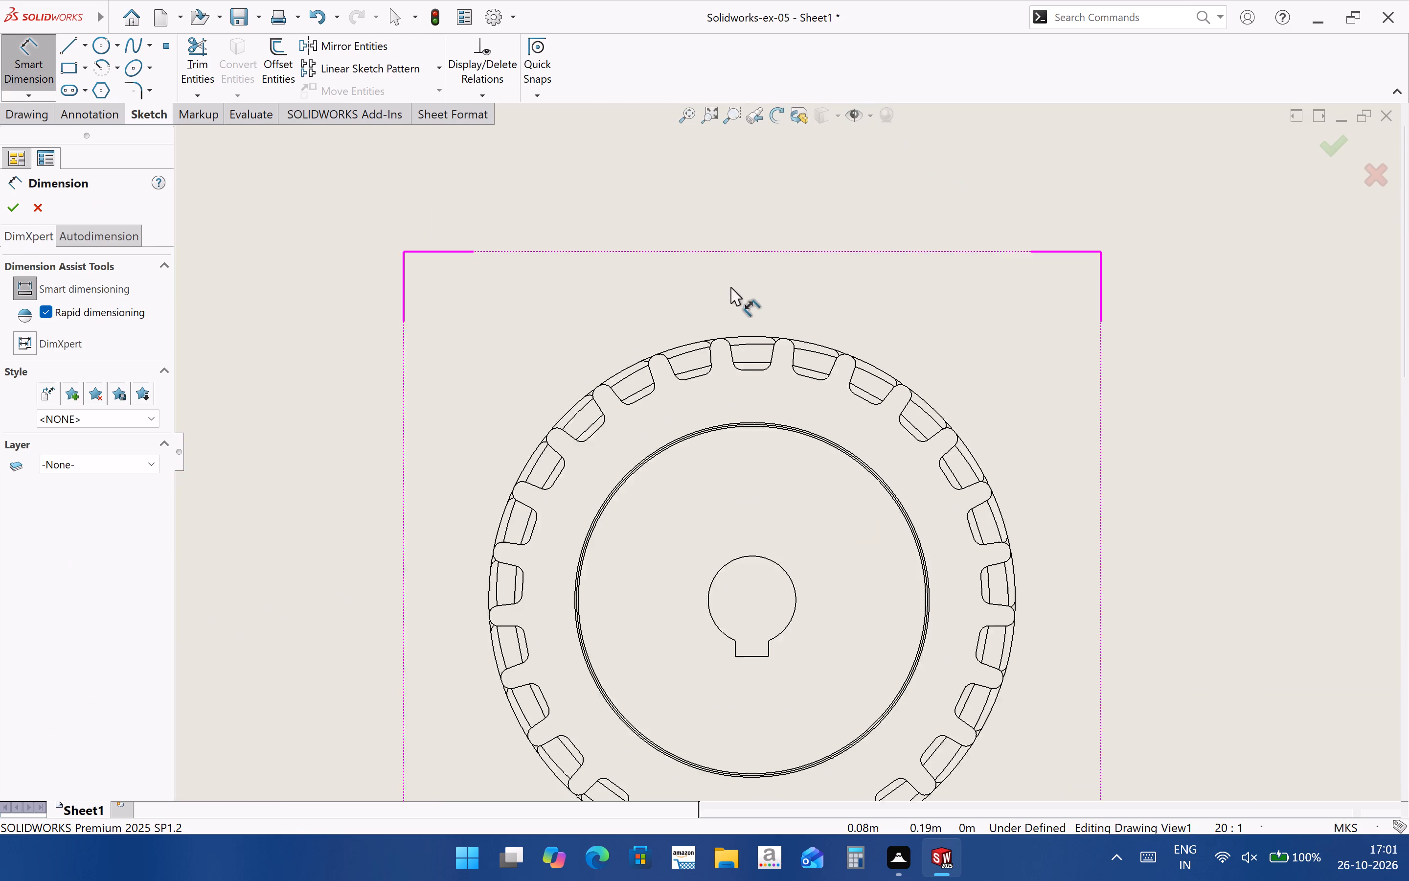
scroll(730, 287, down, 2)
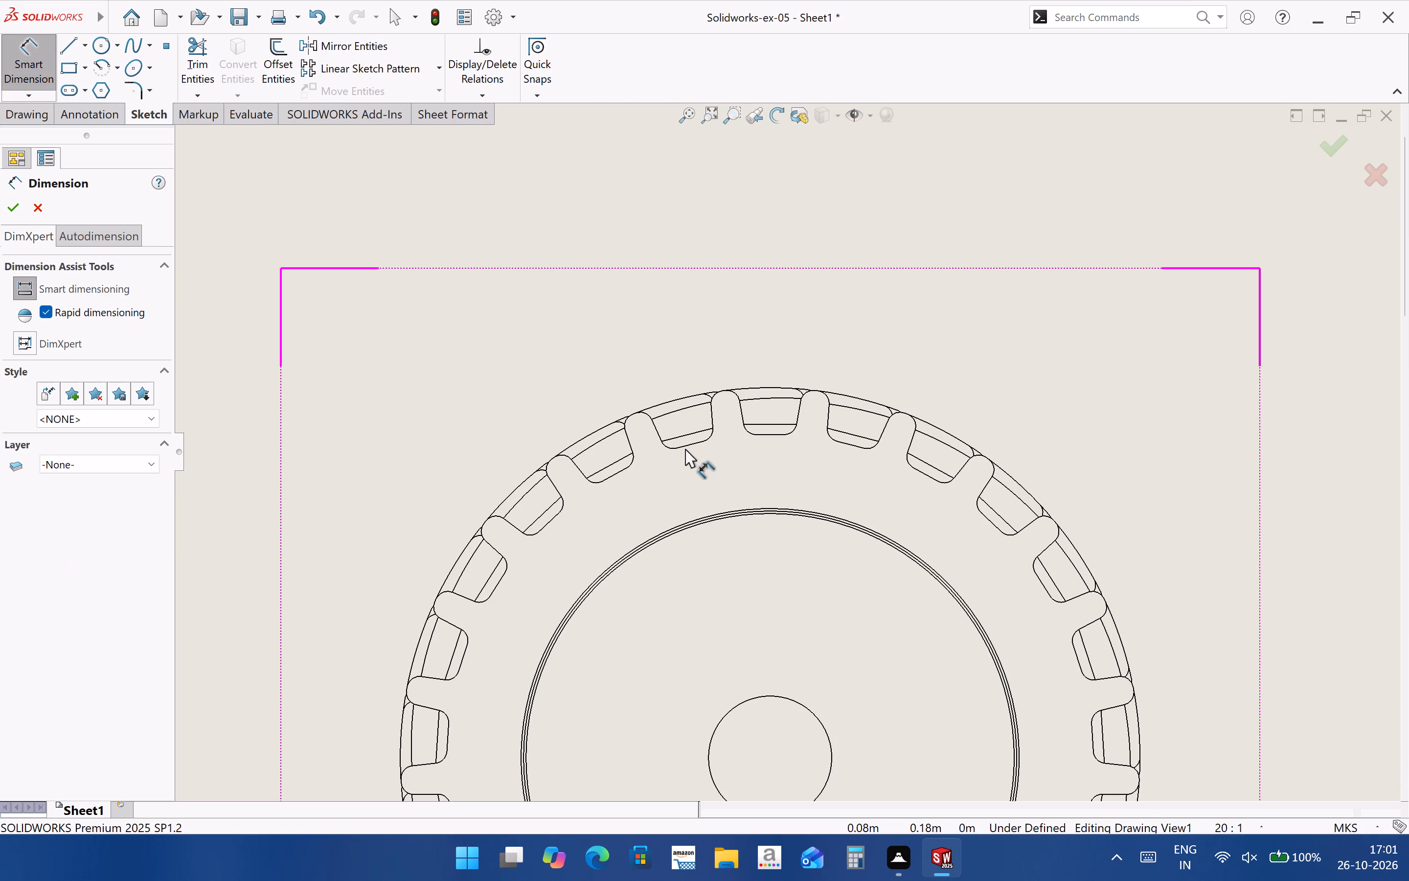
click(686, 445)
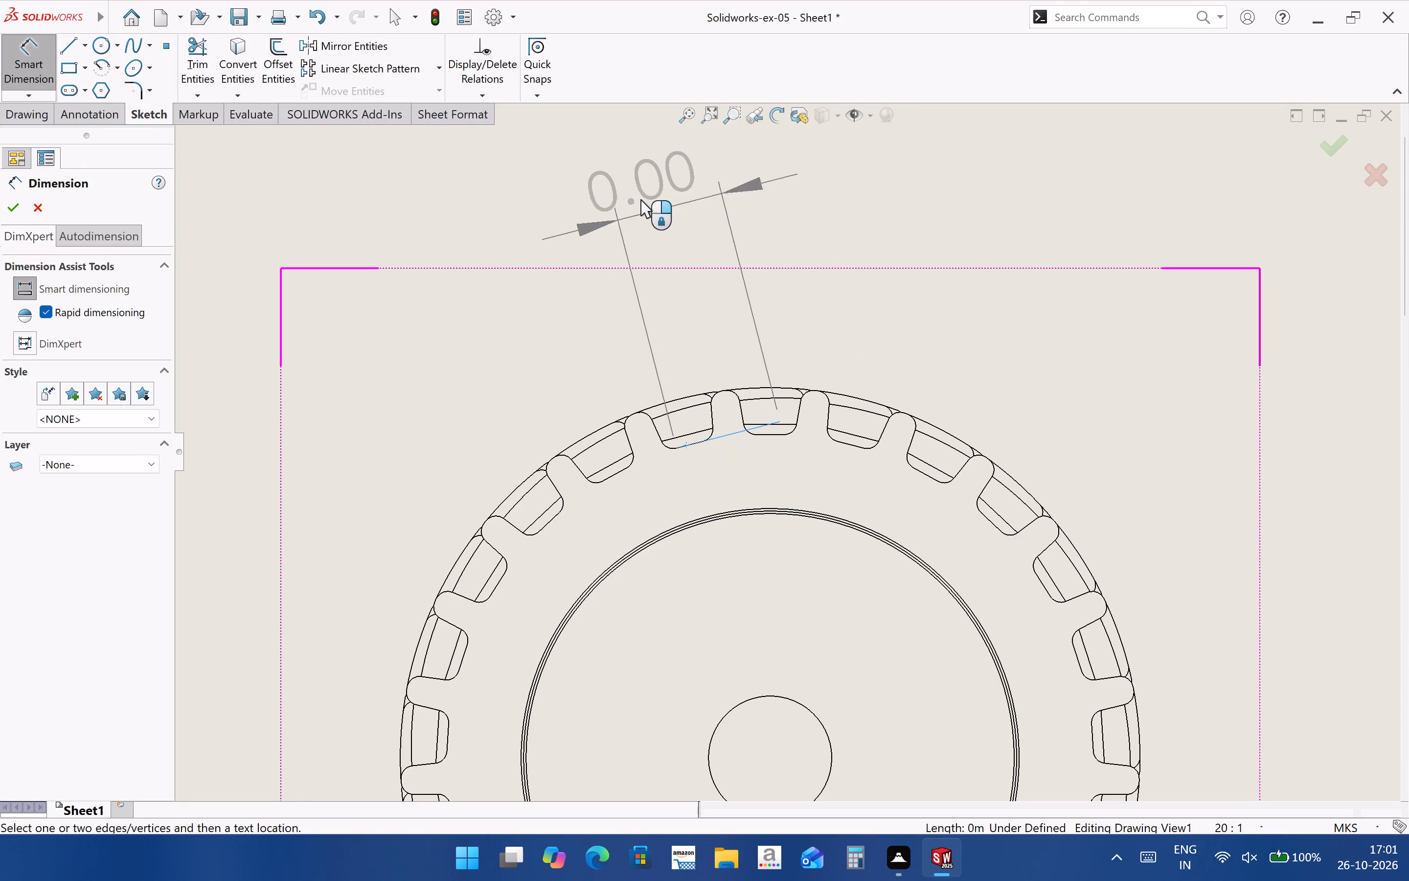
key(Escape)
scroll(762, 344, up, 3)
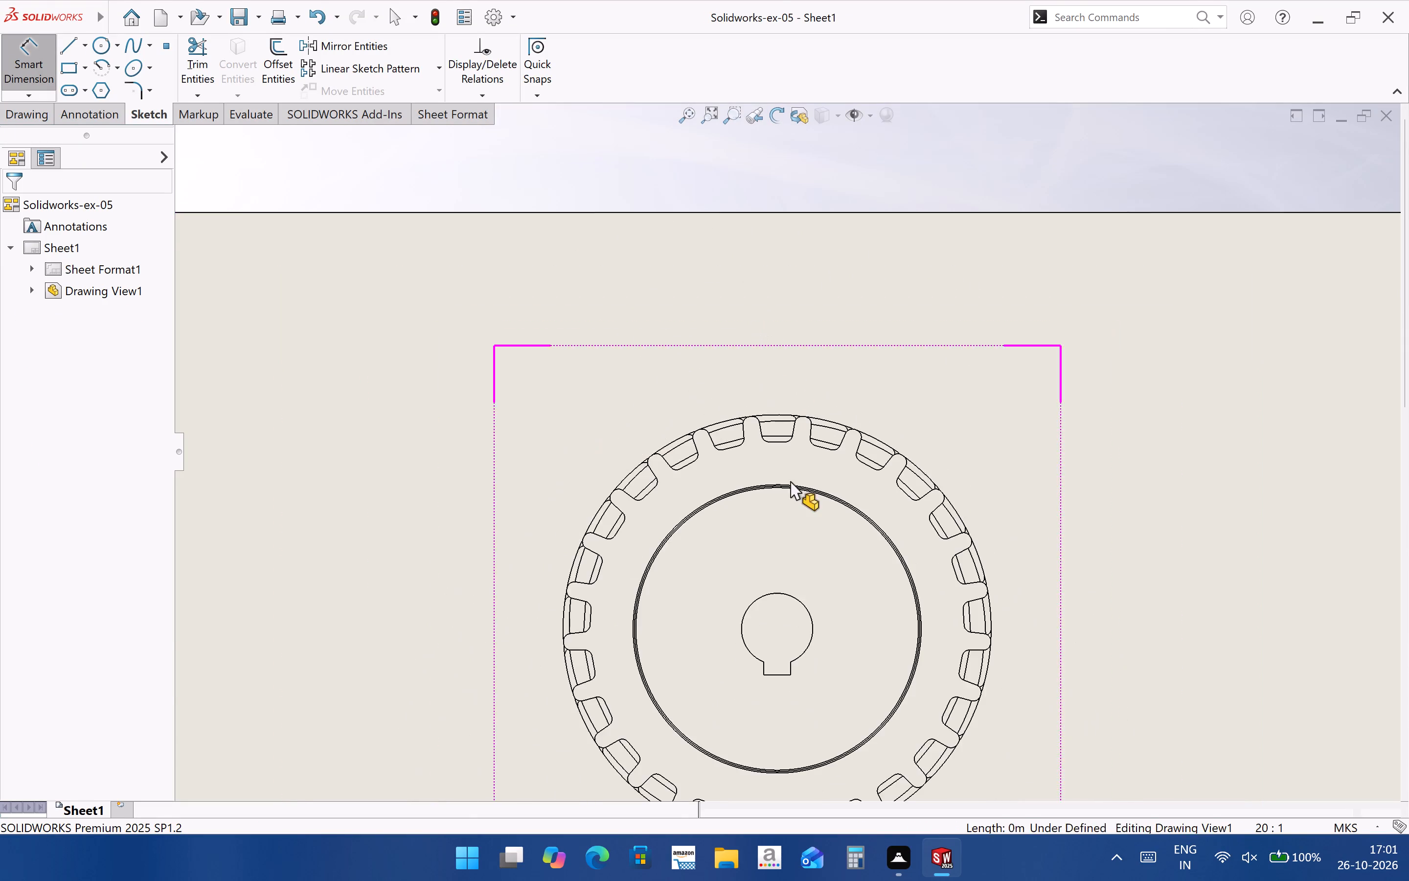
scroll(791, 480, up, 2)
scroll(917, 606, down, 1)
Sketch a circle of about 1.31 mm radius centred on the bore, passing along the bottoms of the tooth gaps.
click(117, 46)
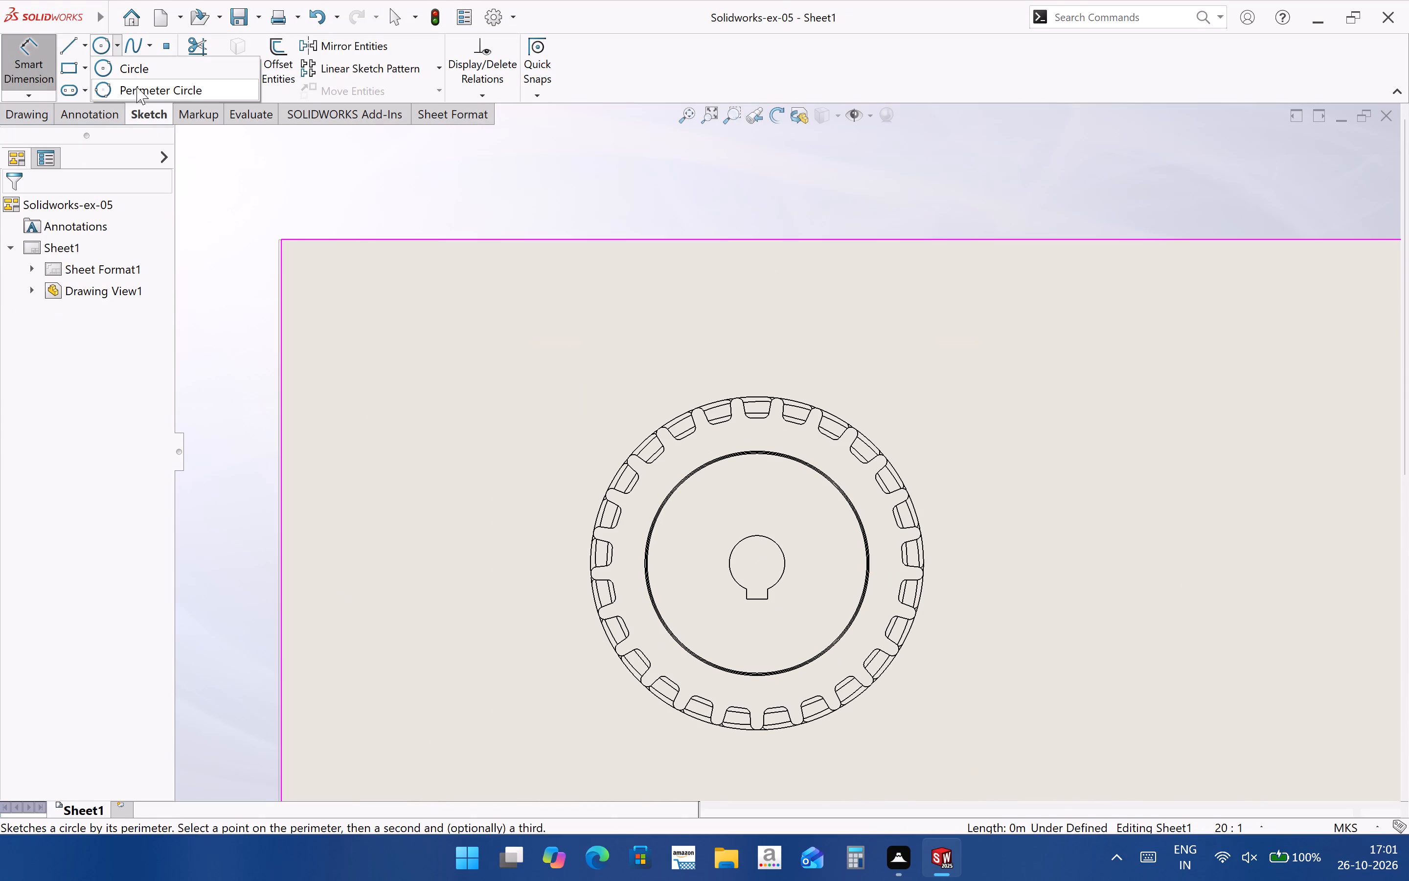
click(133, 72)
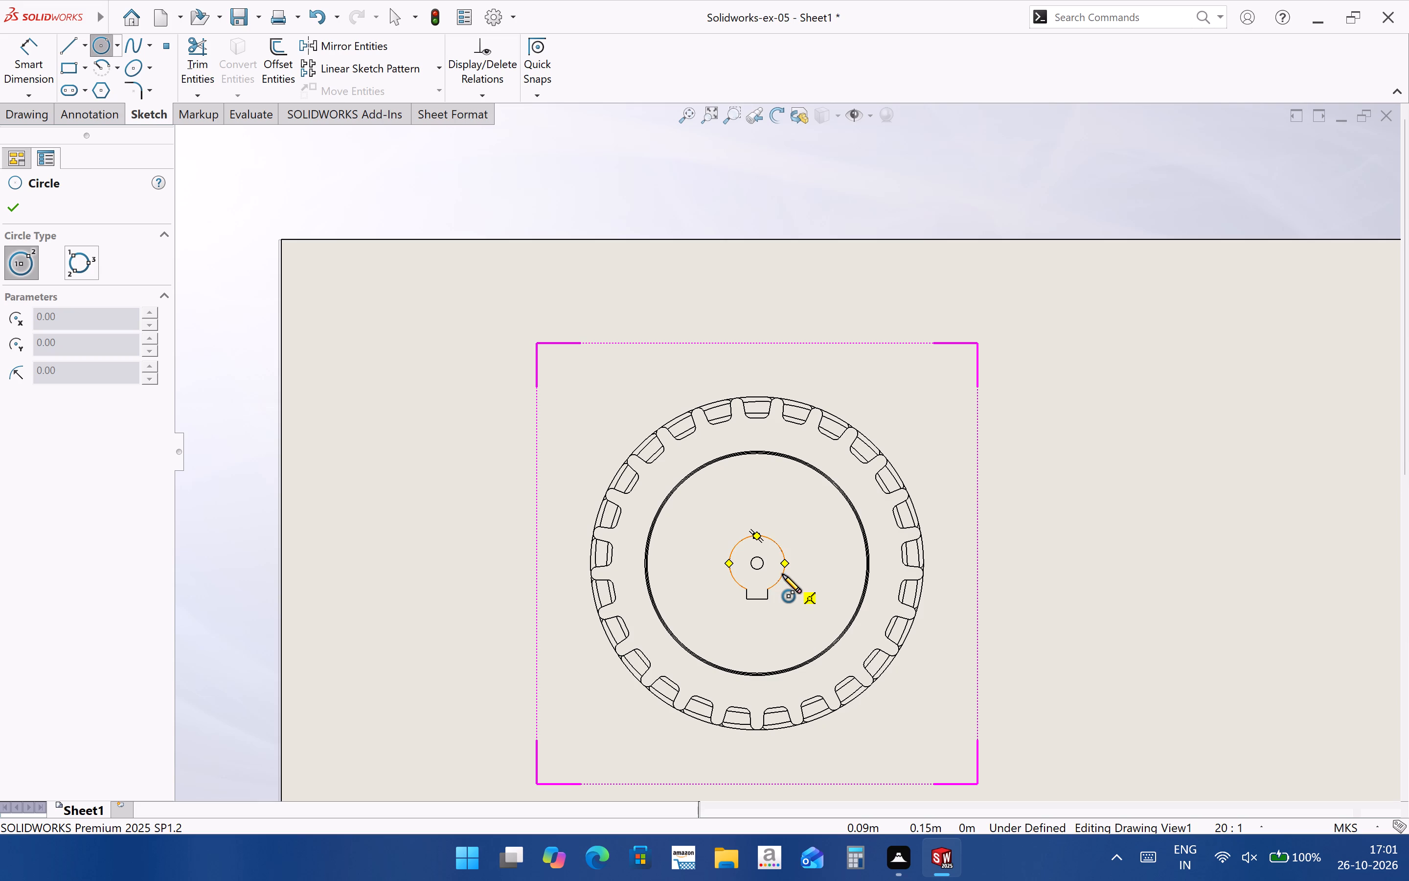
click(758, 563)
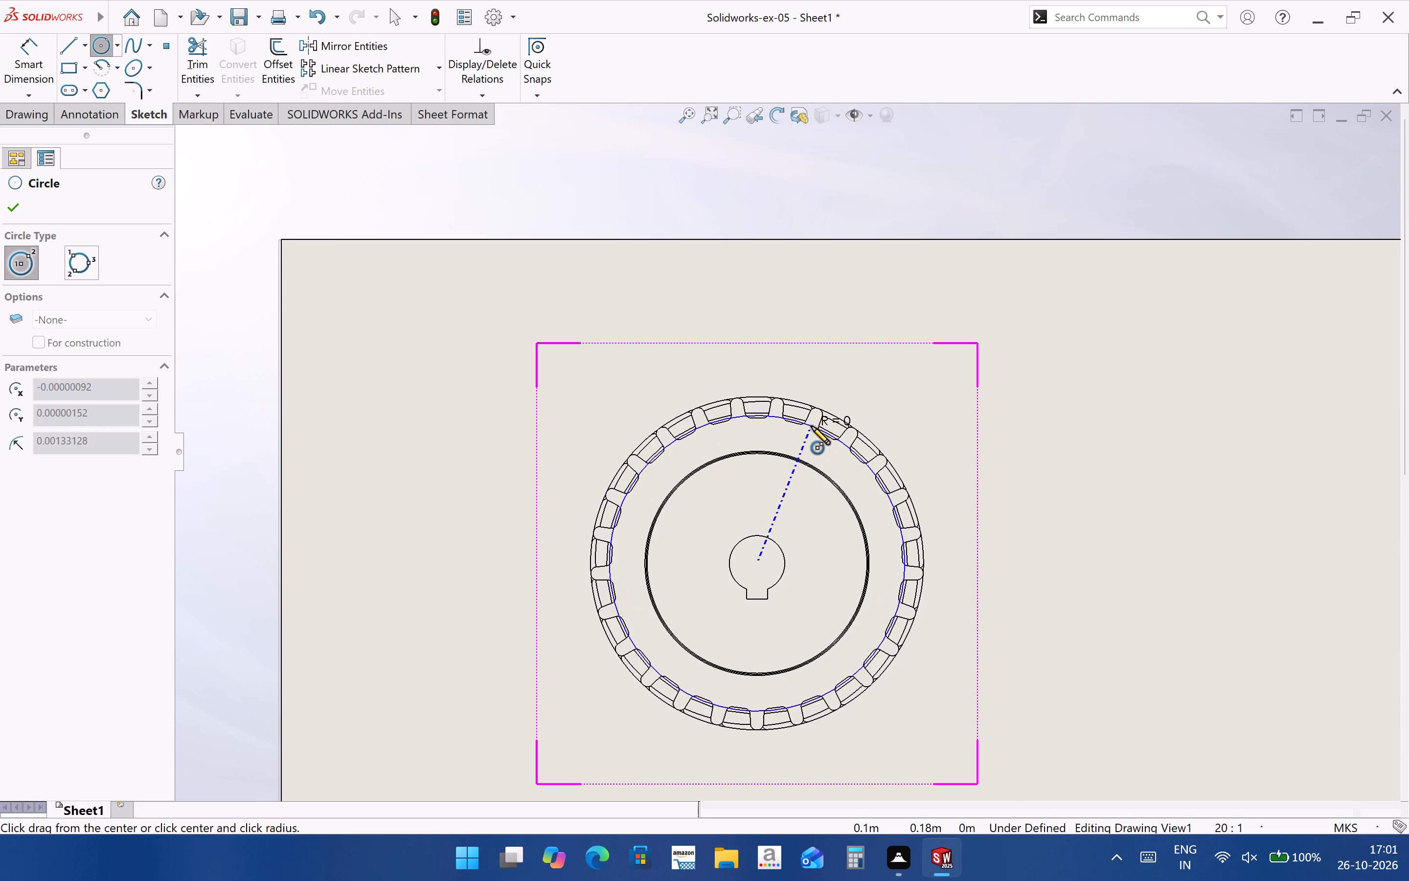
scroll(811, 426, down, 6)
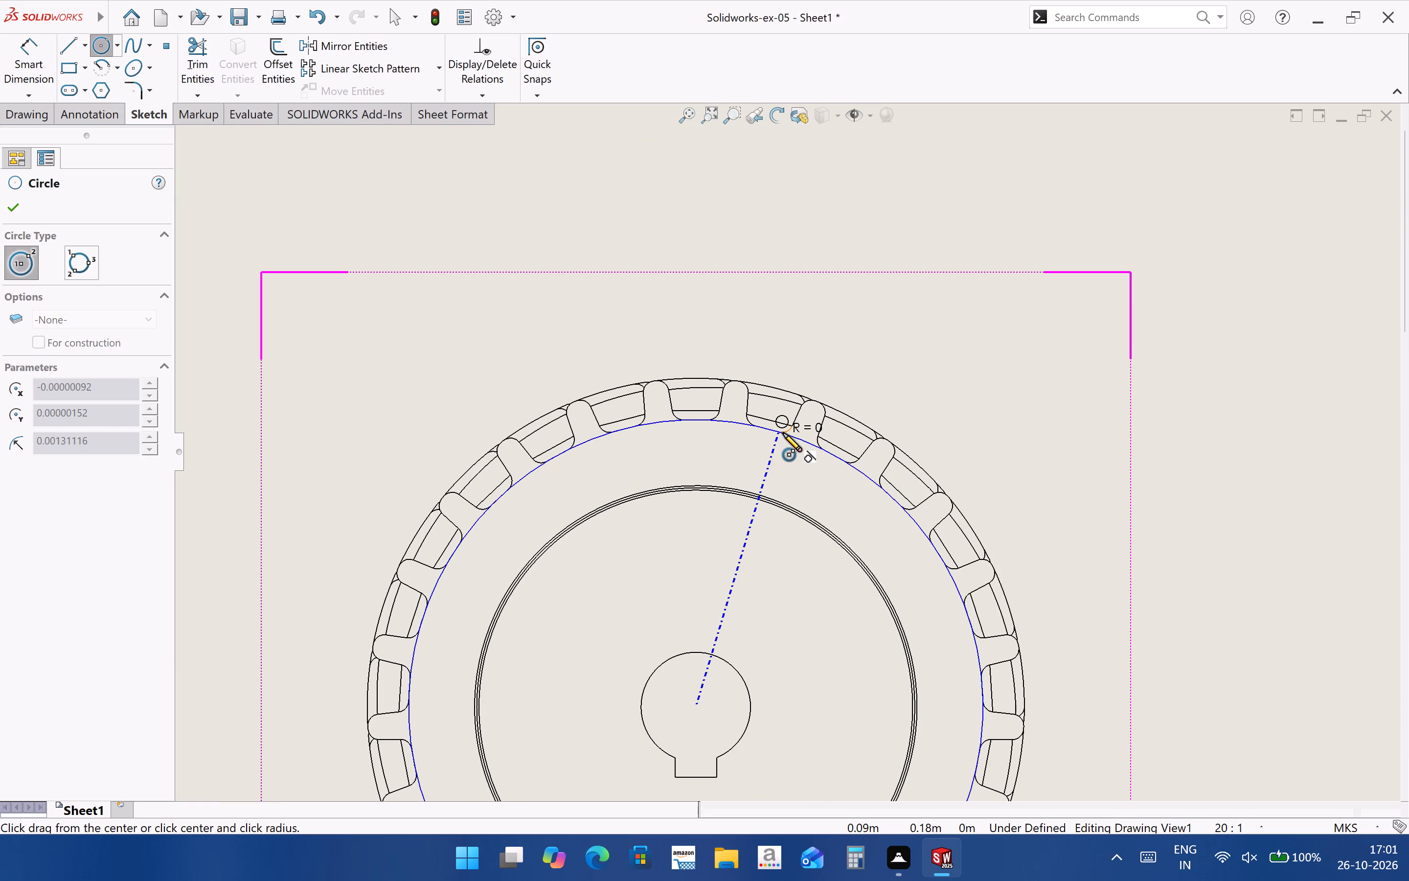
click(783, 433)
Change the drawing's unit system to MMGS (millimeter, gram, second).
click(14, 43)
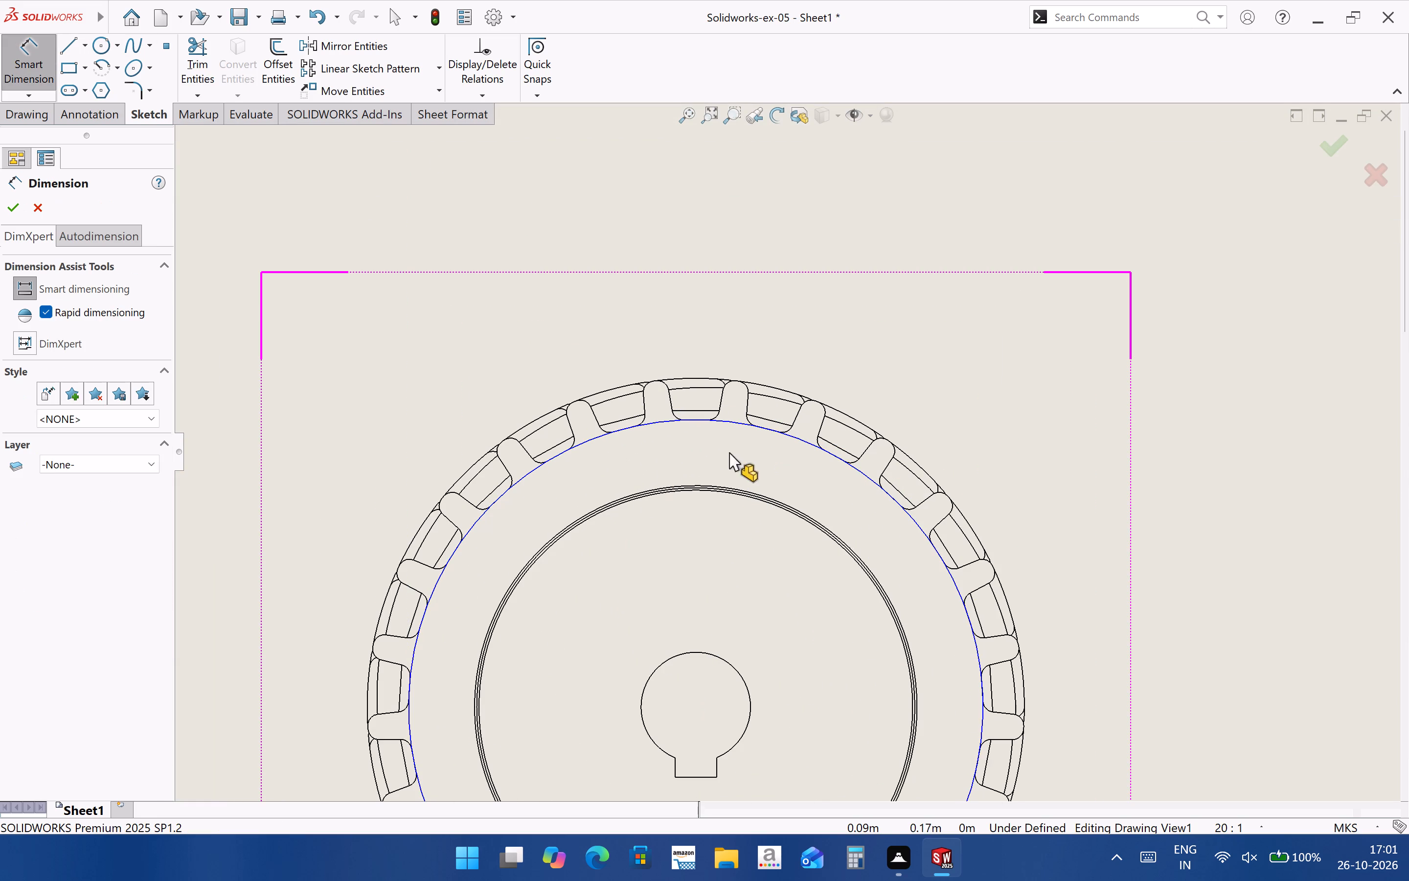
click(1356, 825)
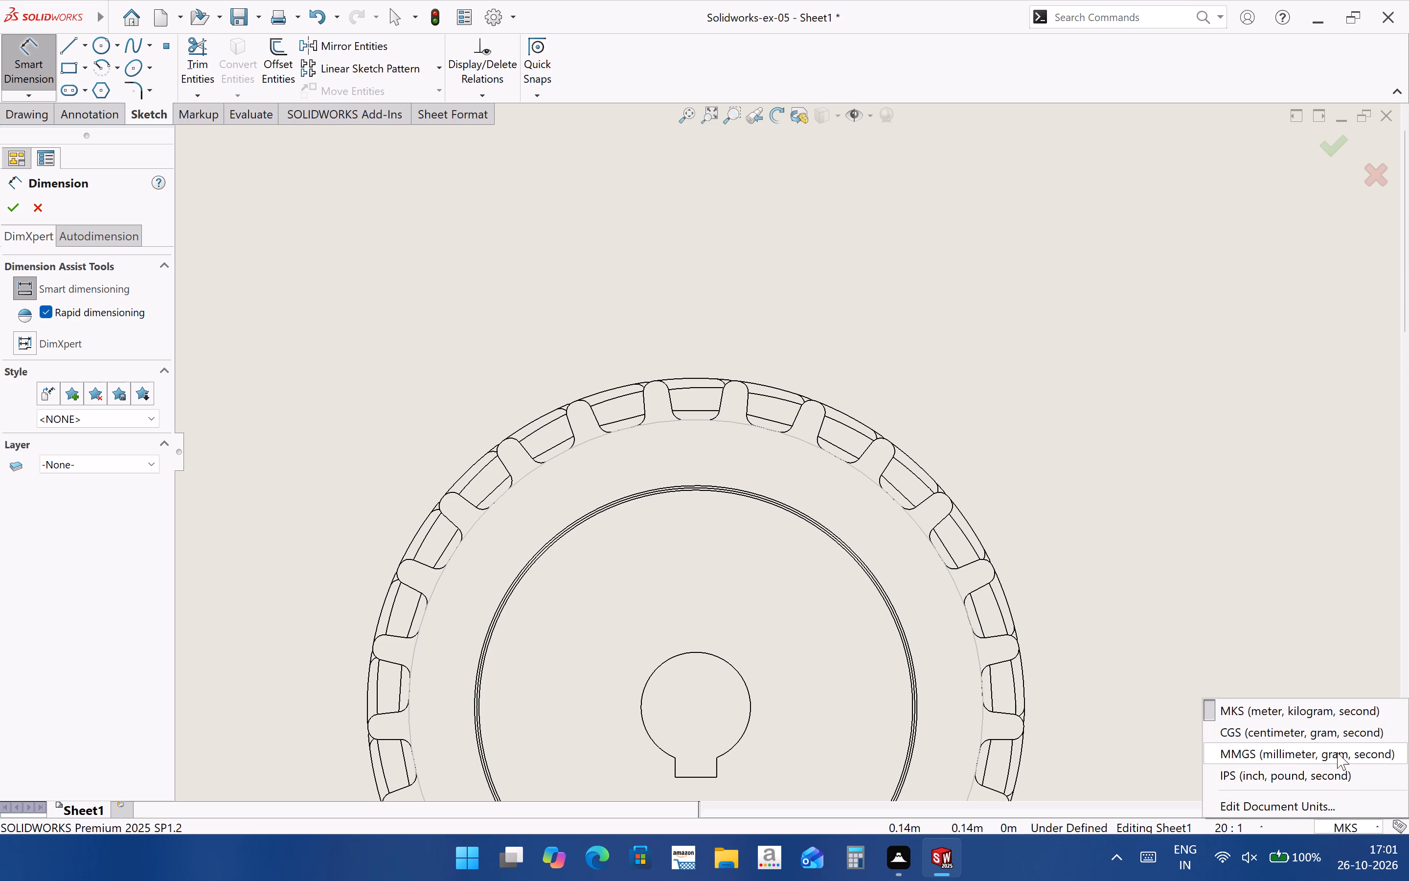
click(1336, 748)
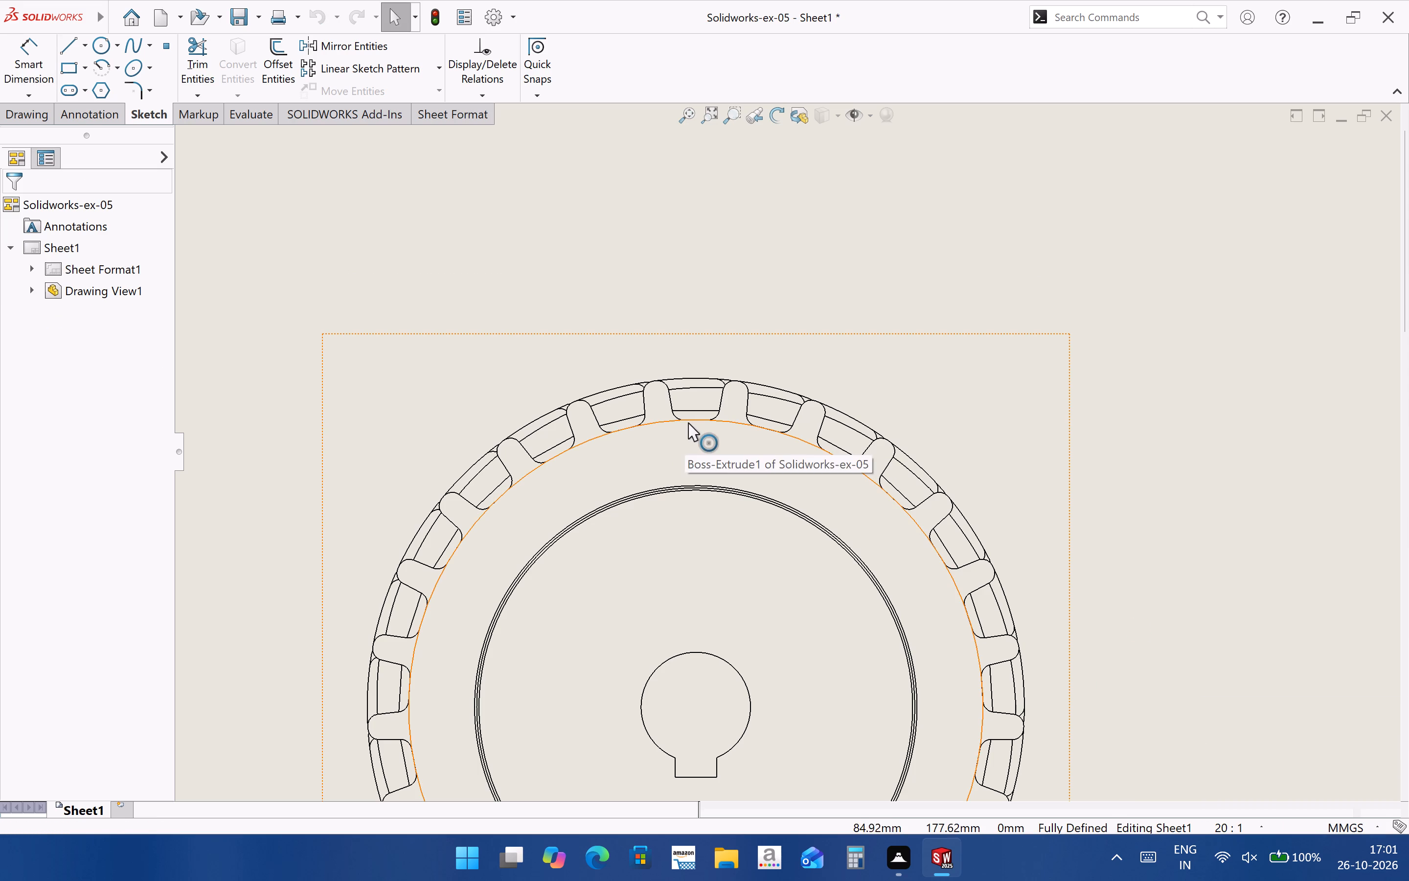
Dimension the diameter of the sketched tooth-root circle, accepting its drawn size and placing the text outside the gear's upper-left rim.
click(690, 422)
click(31, 98)
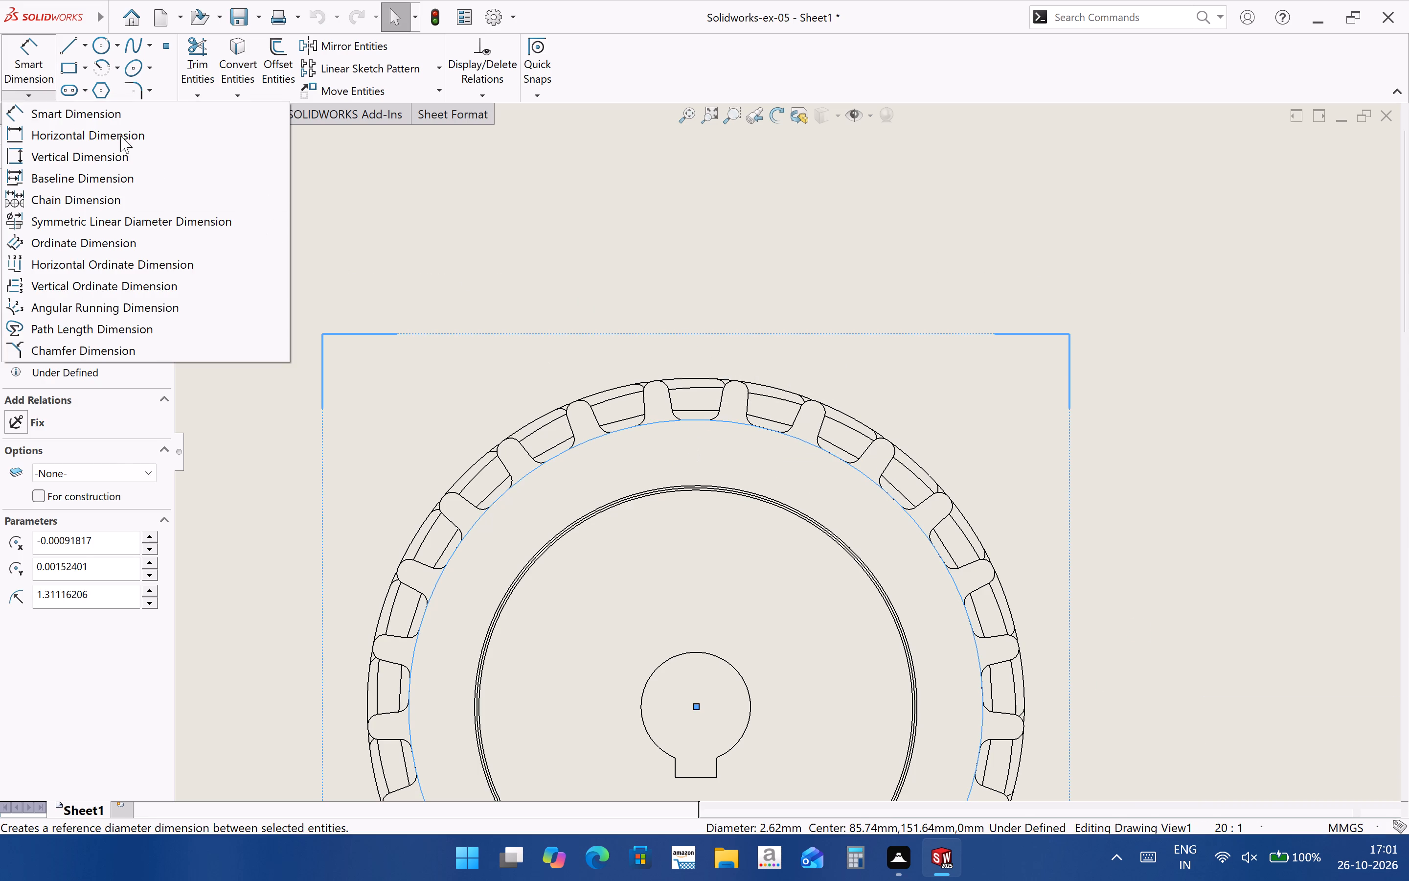
click(33, 57)
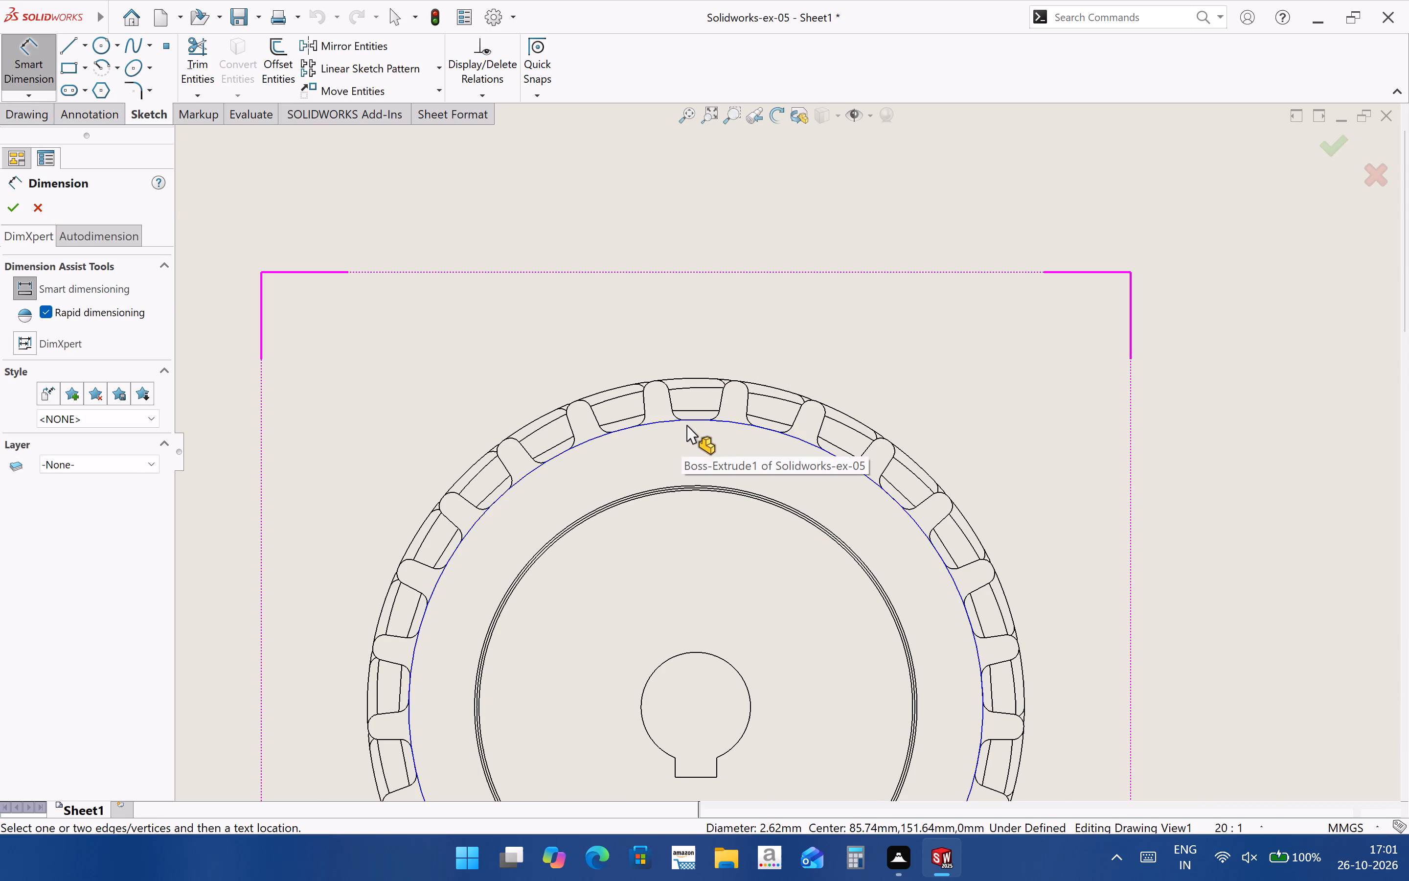
click(695, 422)
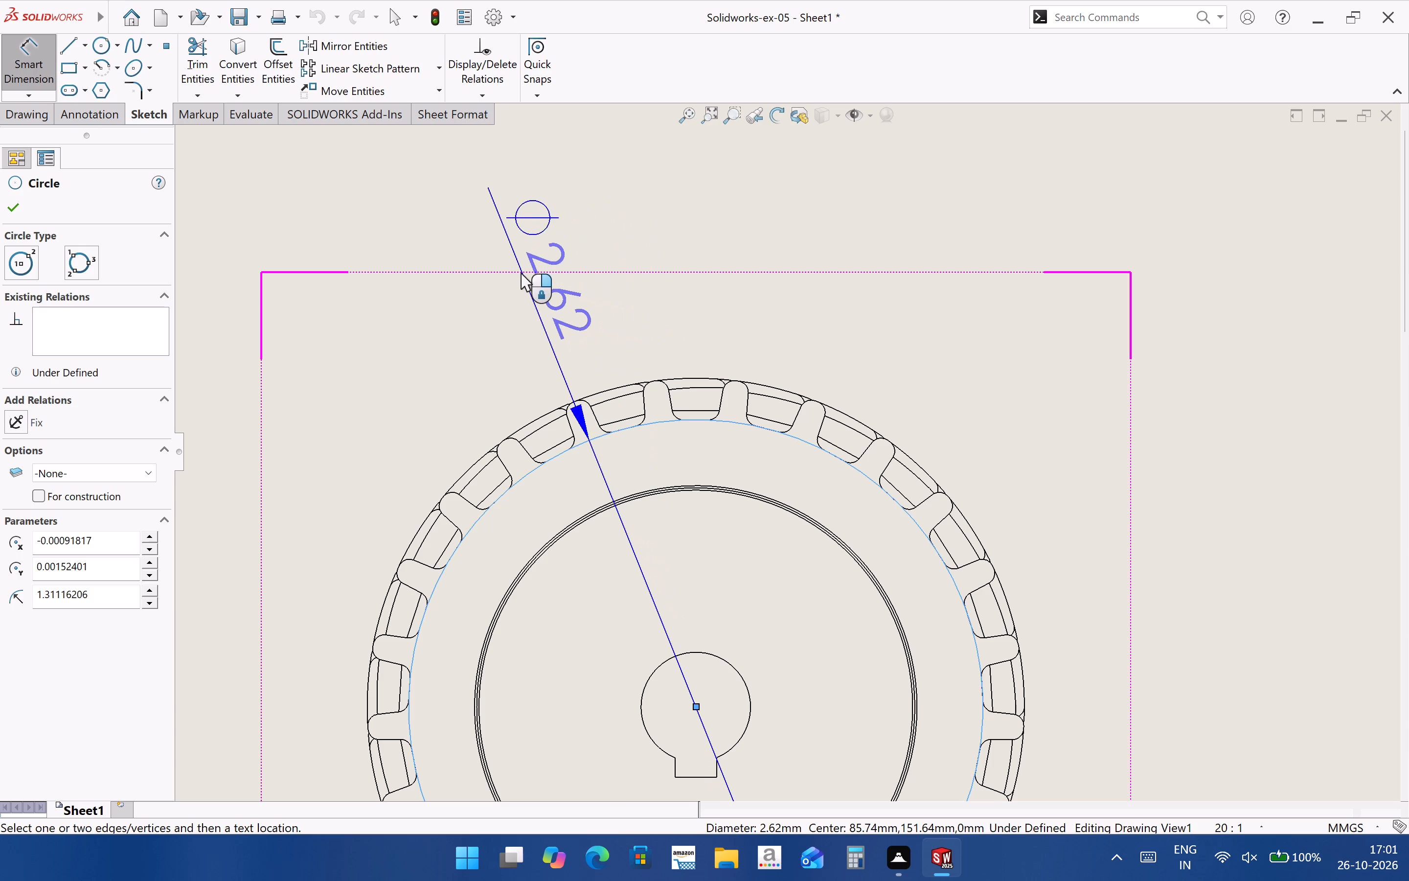
click(454, 285)
scroll(748, 395, up, 3)
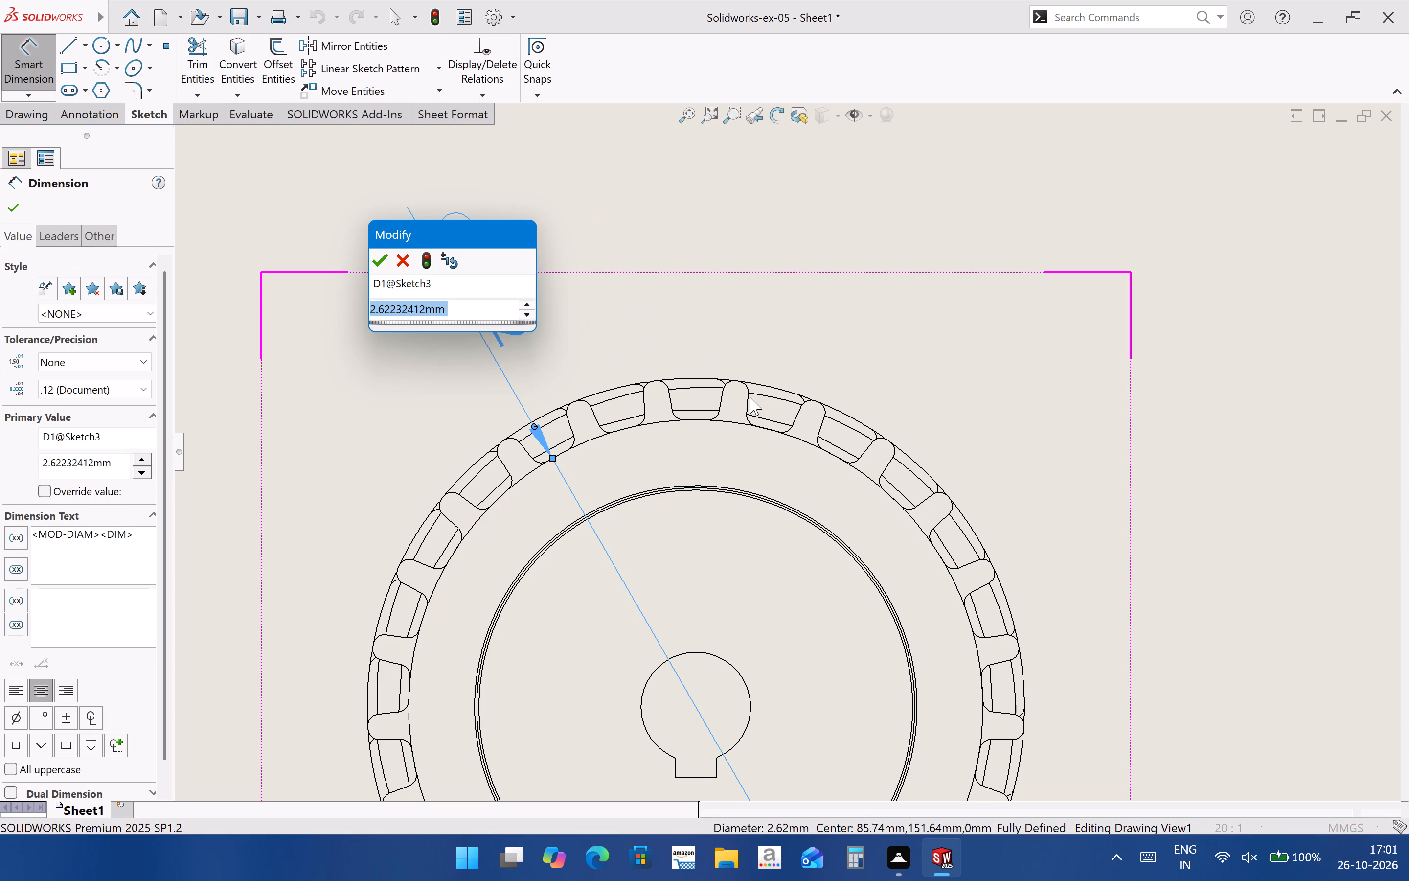
scroll(750, 397, up, 1)
click(382, 270)
click(897, 270)
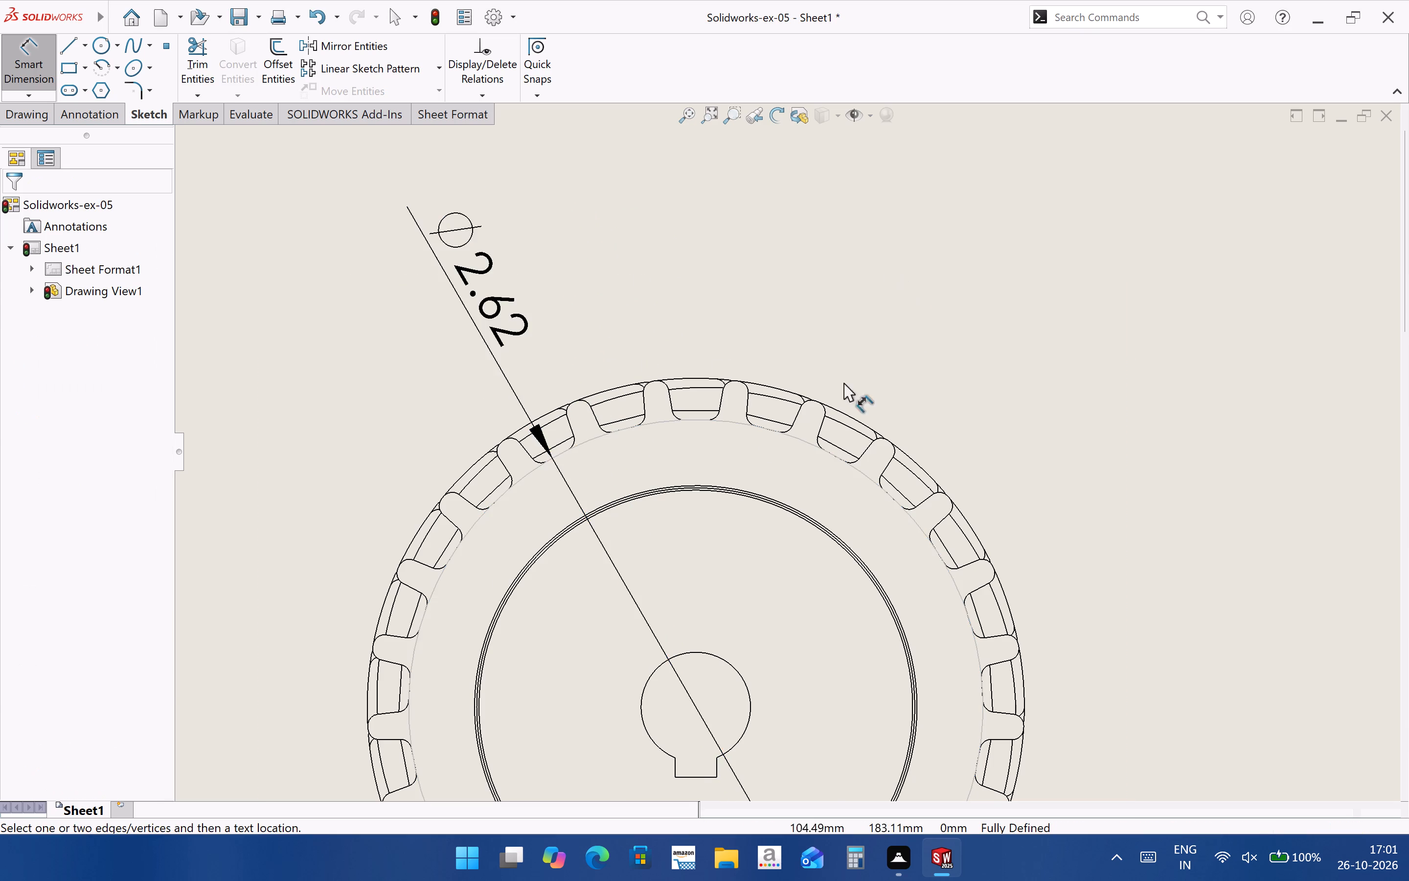
scroll(733, 431, up, 7)
middle_drag(917, 621, 835, 585)
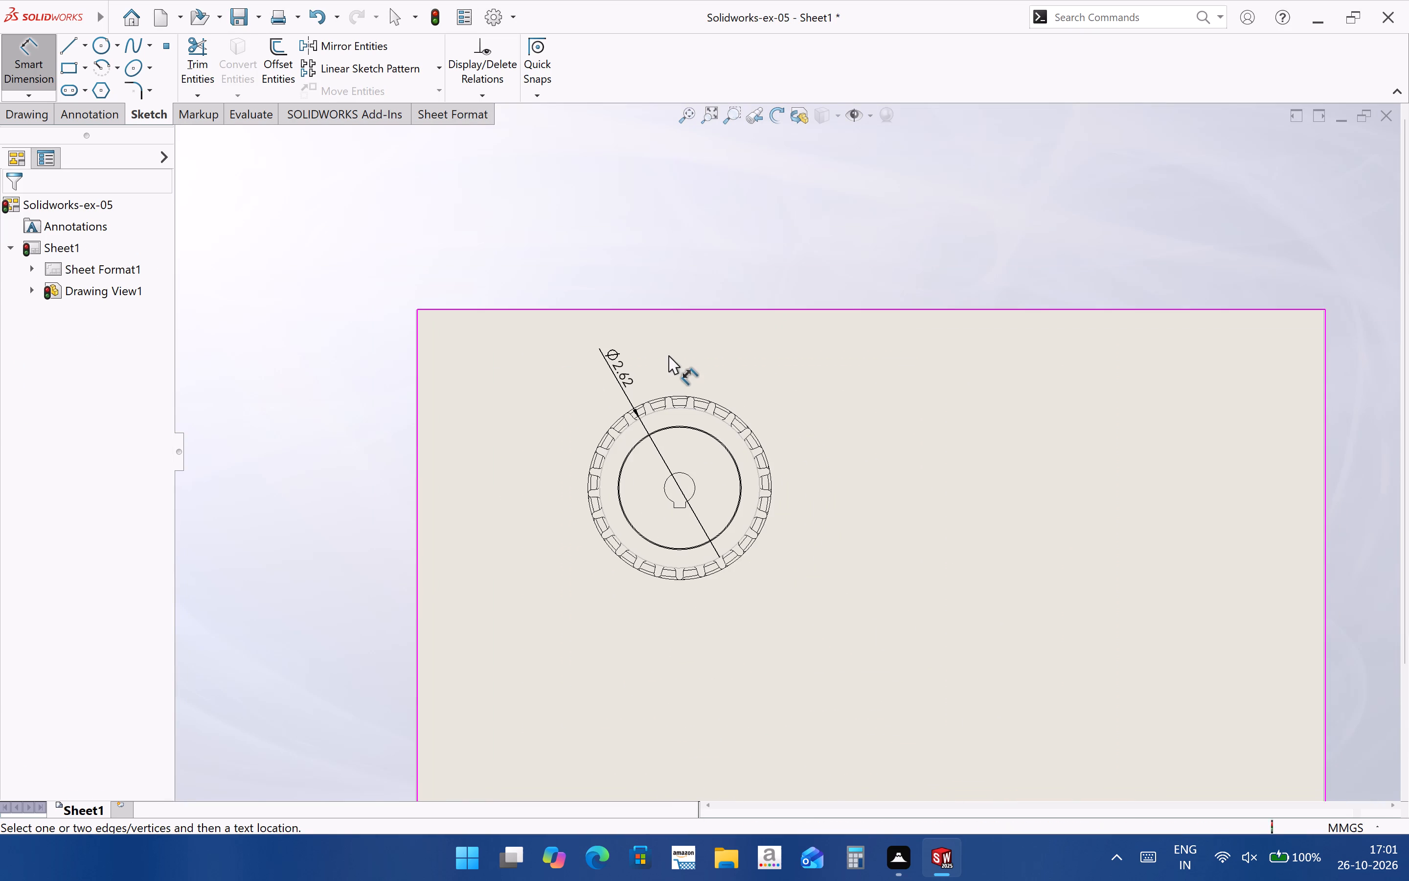
Reposition the tooth-root circle's diameter dimension so its text sits outside the gear's left rim, slightly below the bore centre.
scroll(668, 355, down, 2)
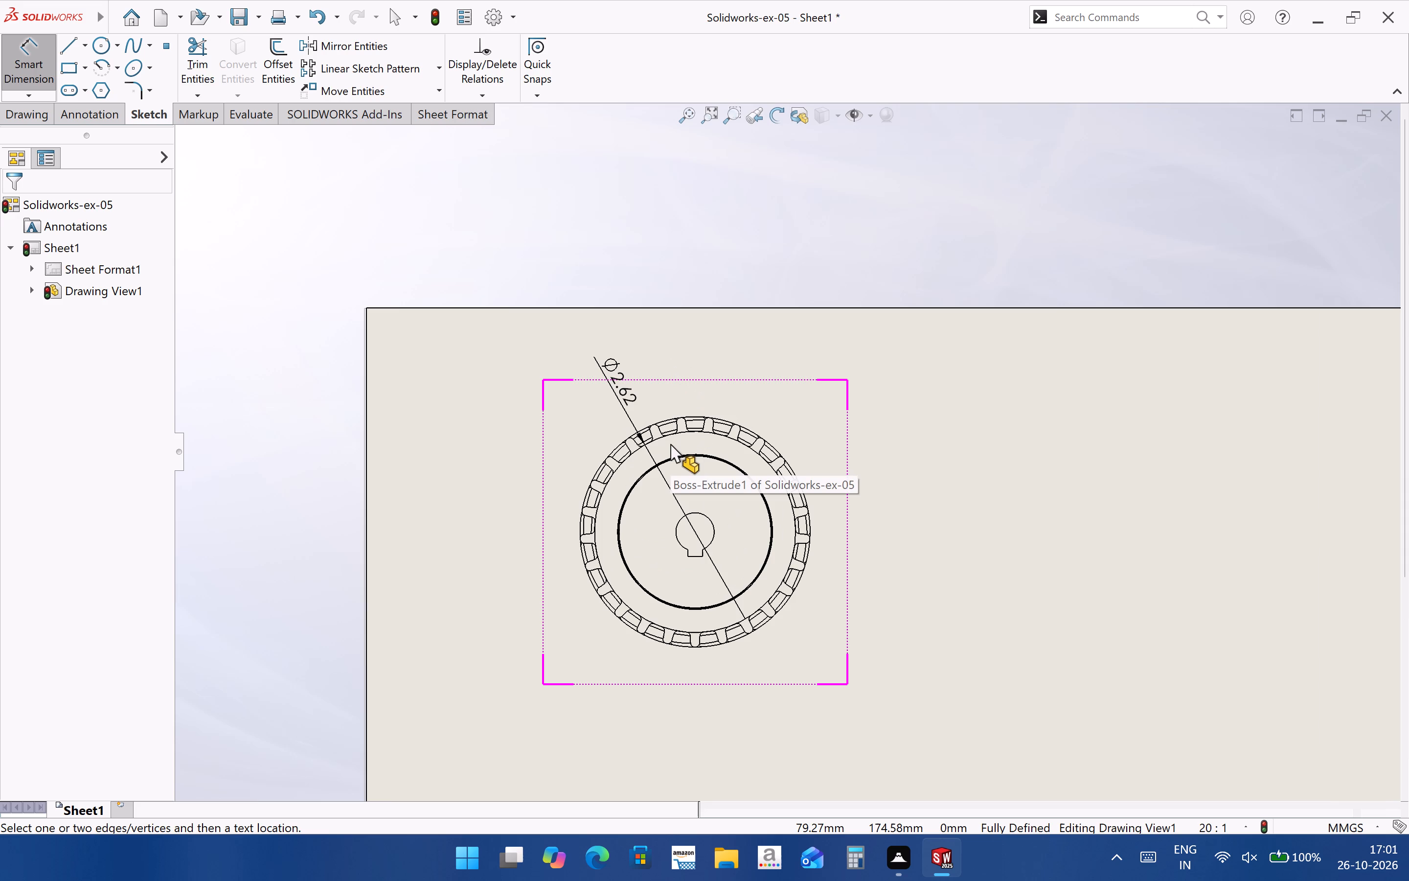
drag(626, 390, 574, 411)
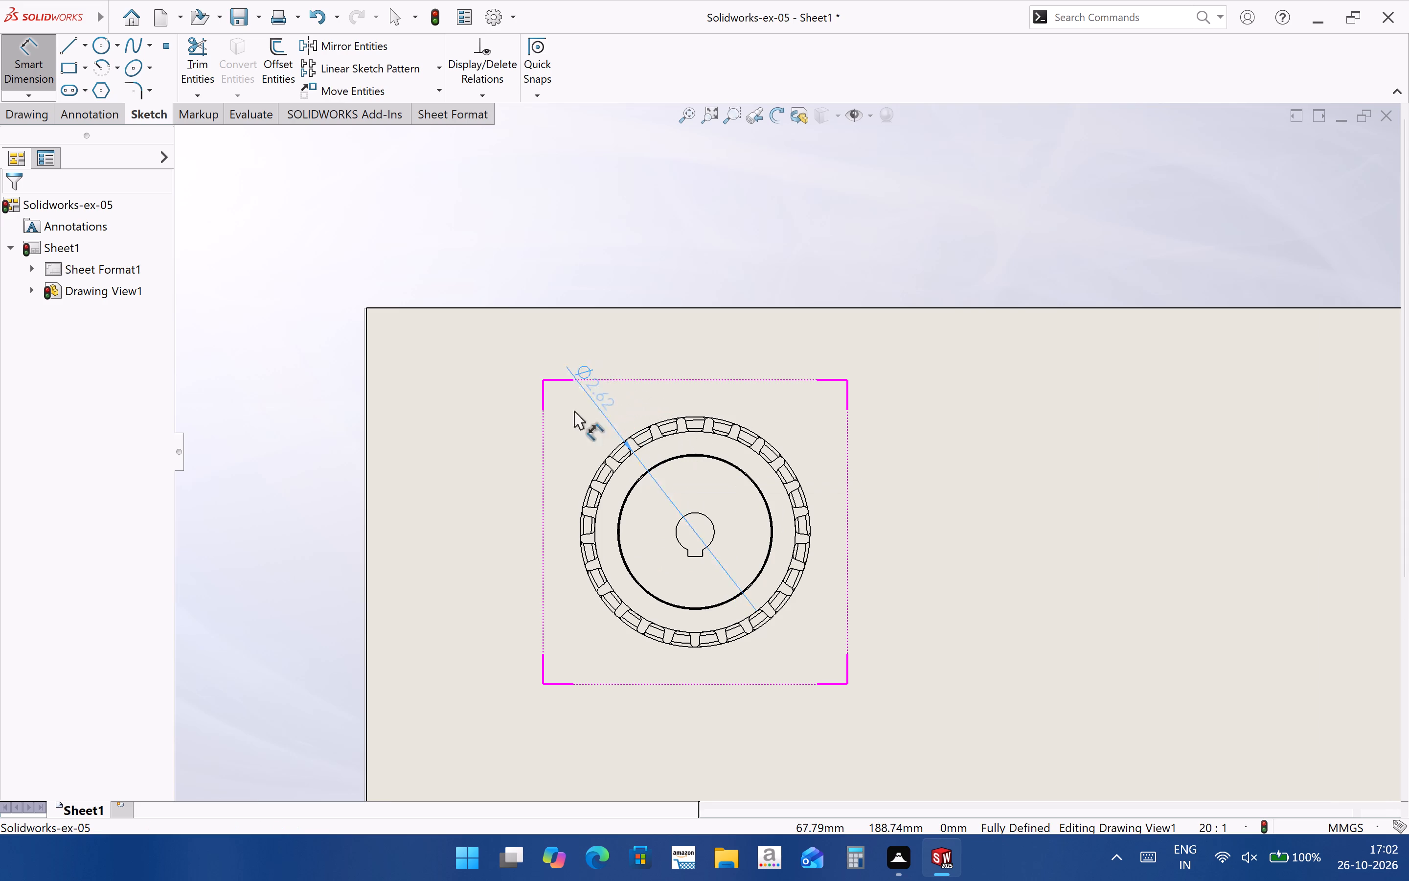
drag(574, 411, 514, 591)
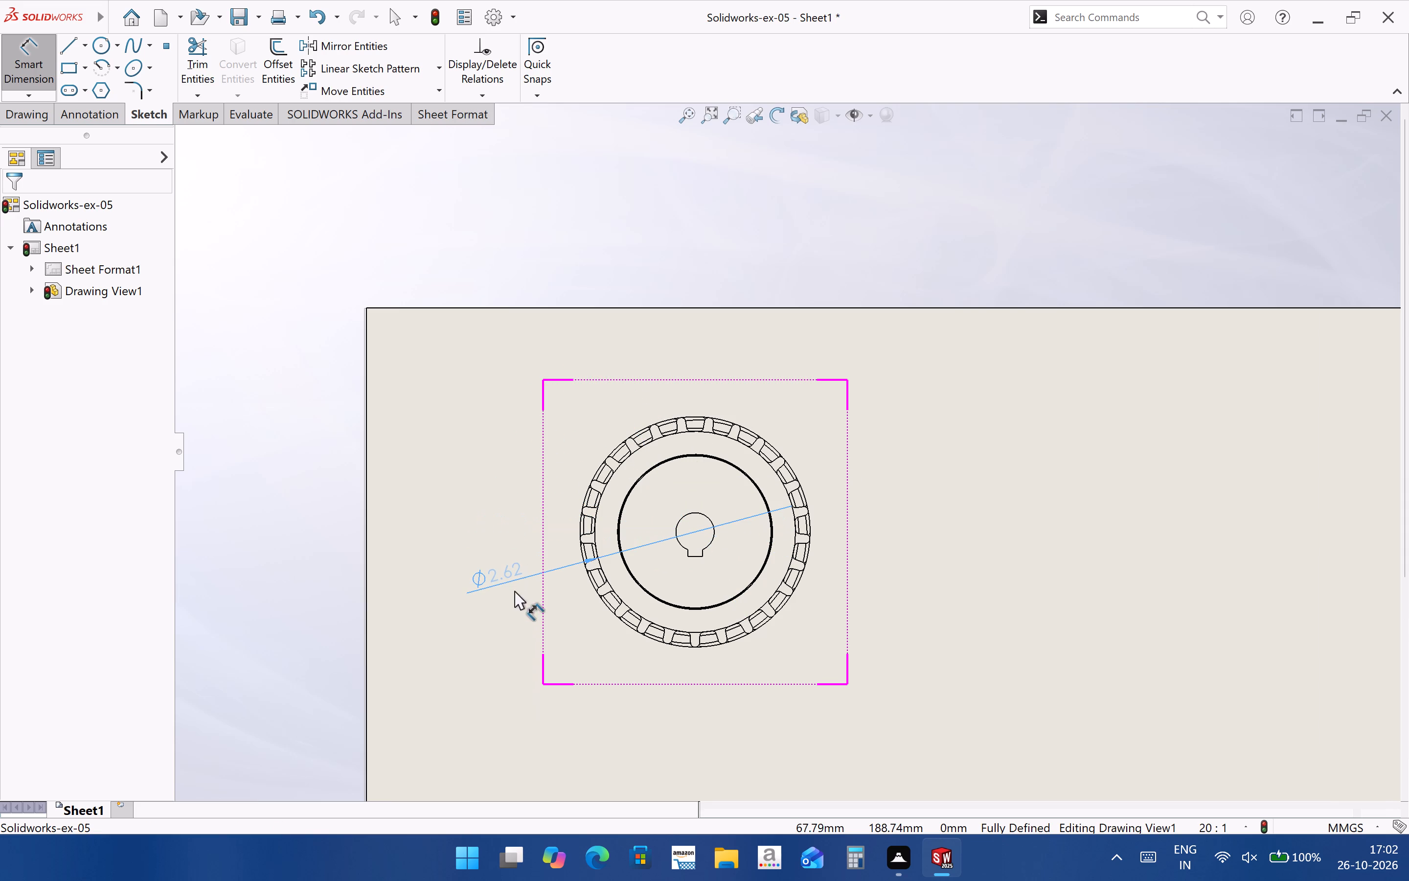
drag(514, 591, 511, 573)
click(486, 617)
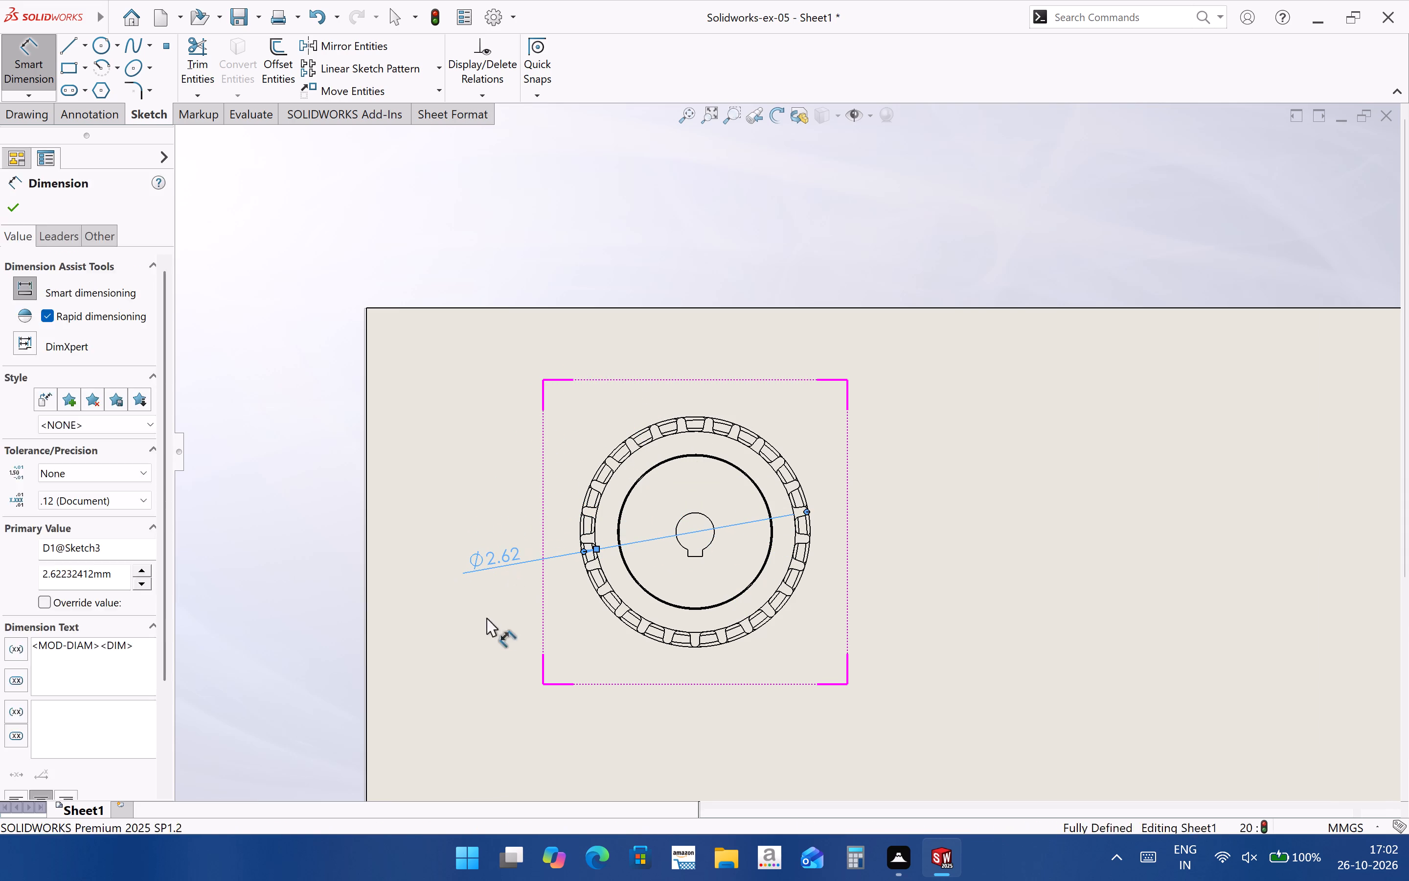
click(495, 567)
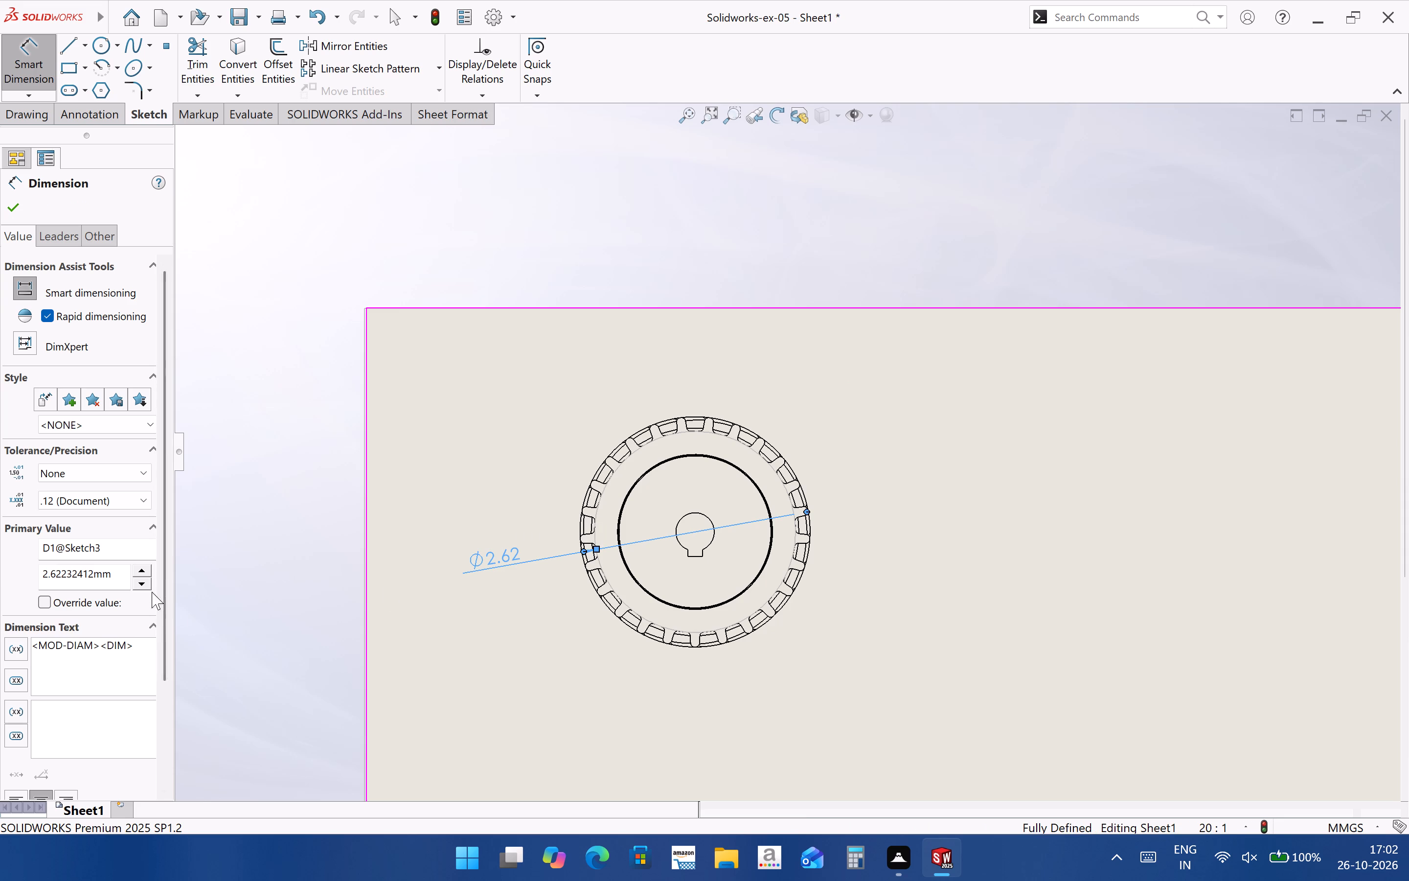
click(168, 525)
Dimension the bore's radius in the gear face view, placing the text outside the upper-right rim.
click(704, 515)
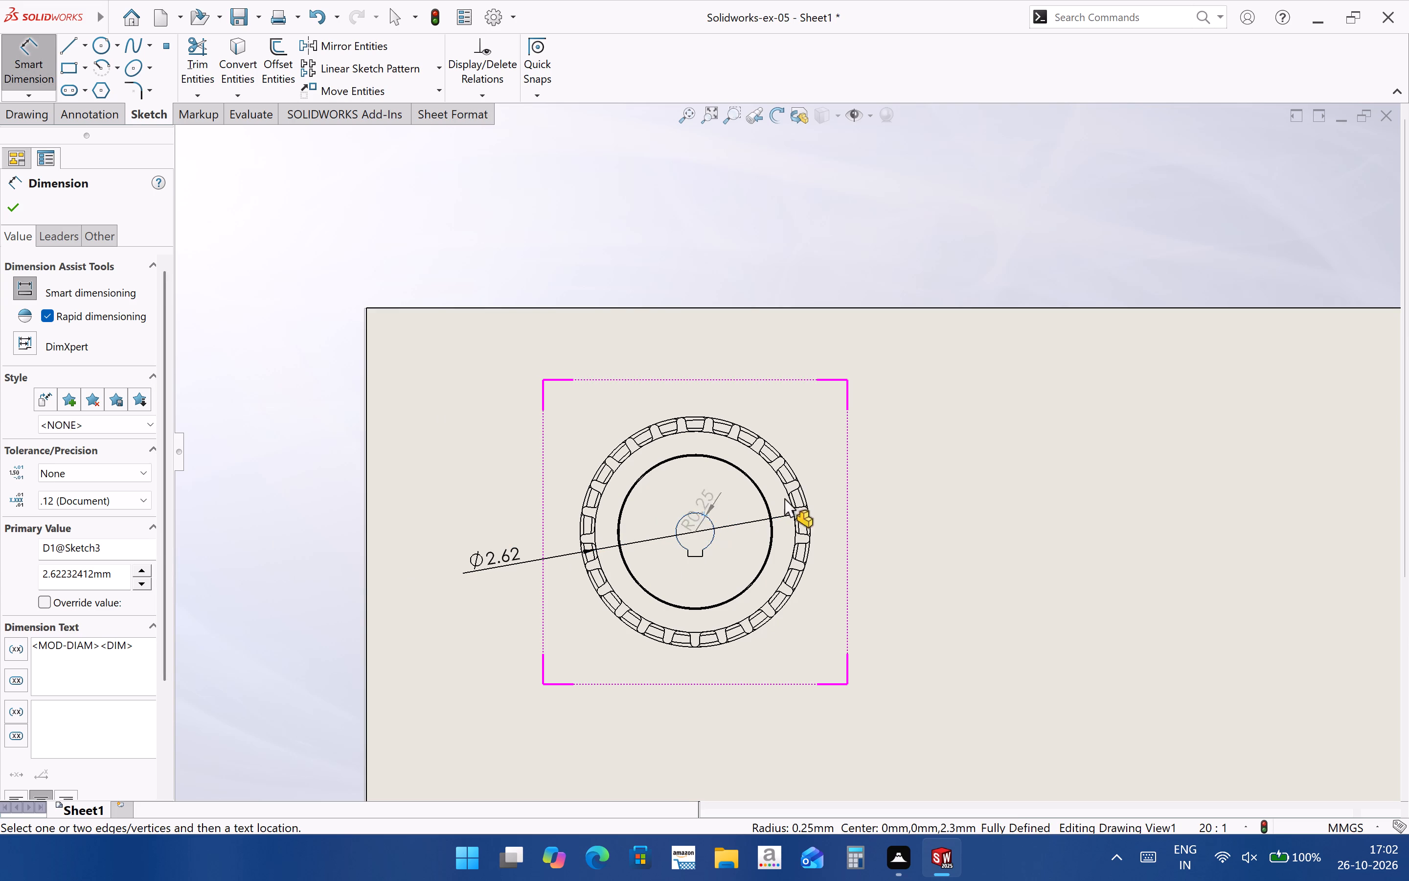
click(806, 415)
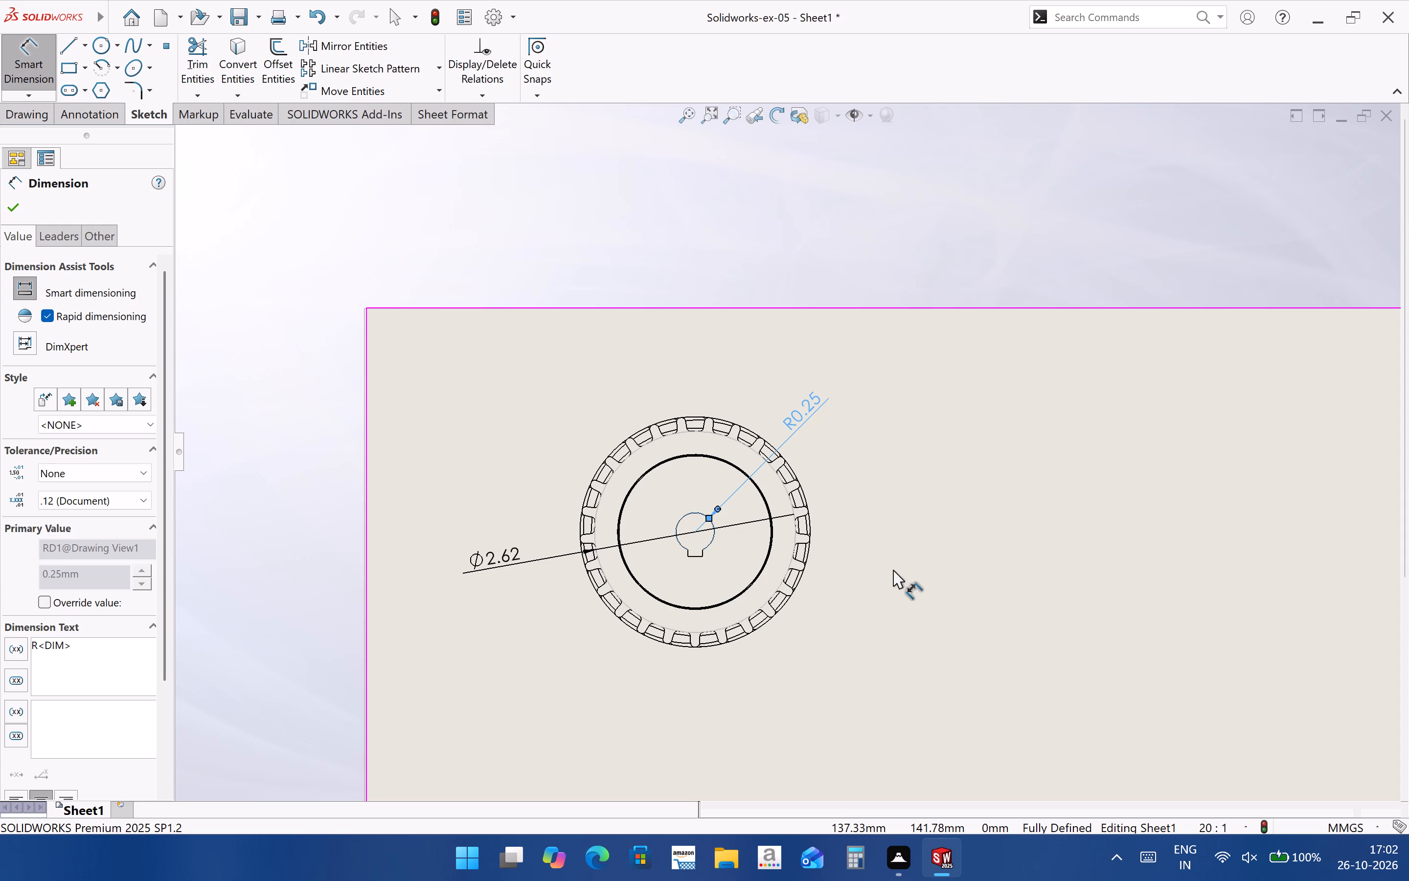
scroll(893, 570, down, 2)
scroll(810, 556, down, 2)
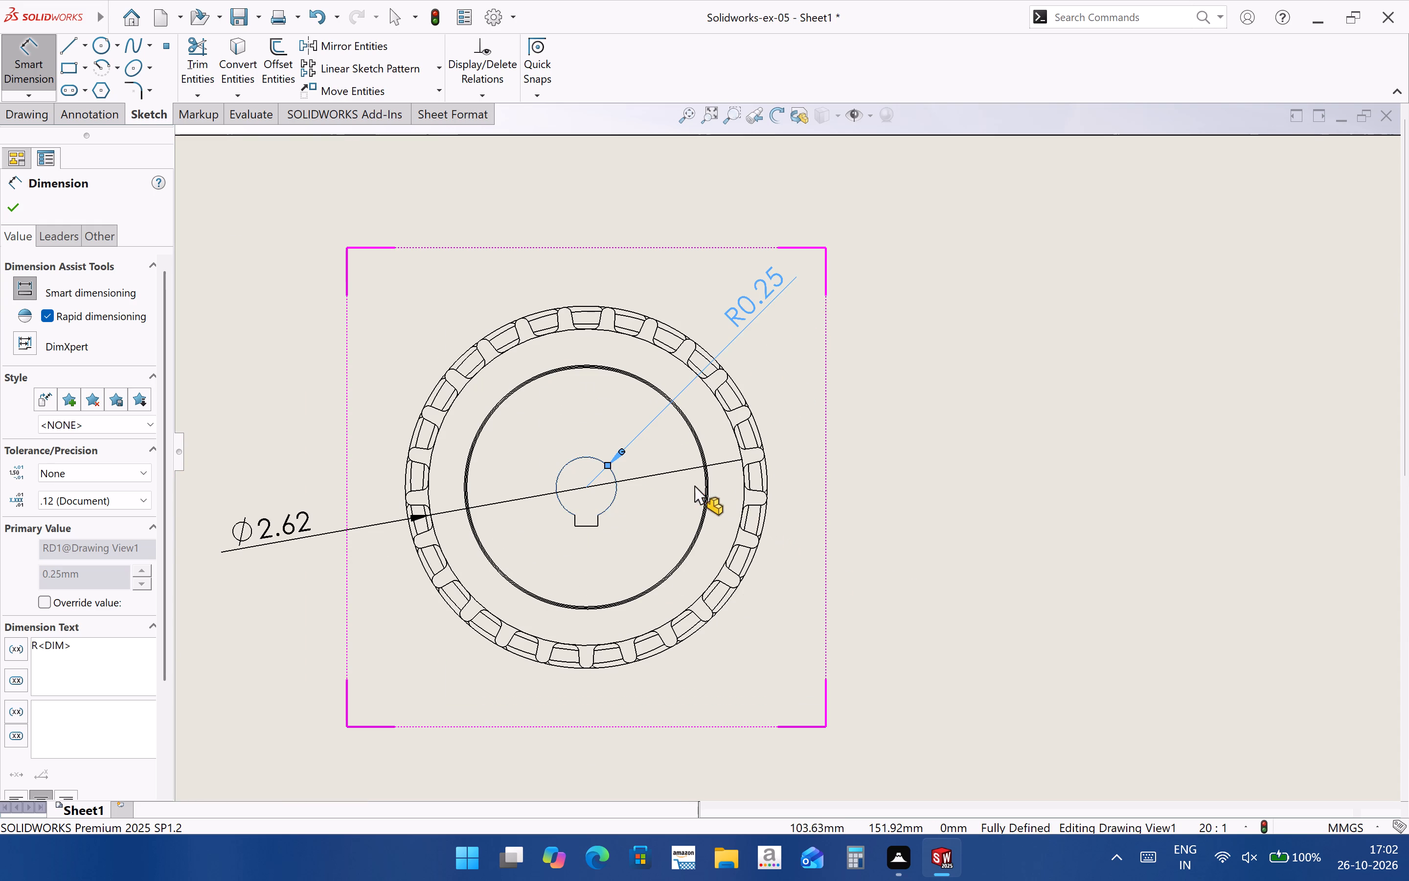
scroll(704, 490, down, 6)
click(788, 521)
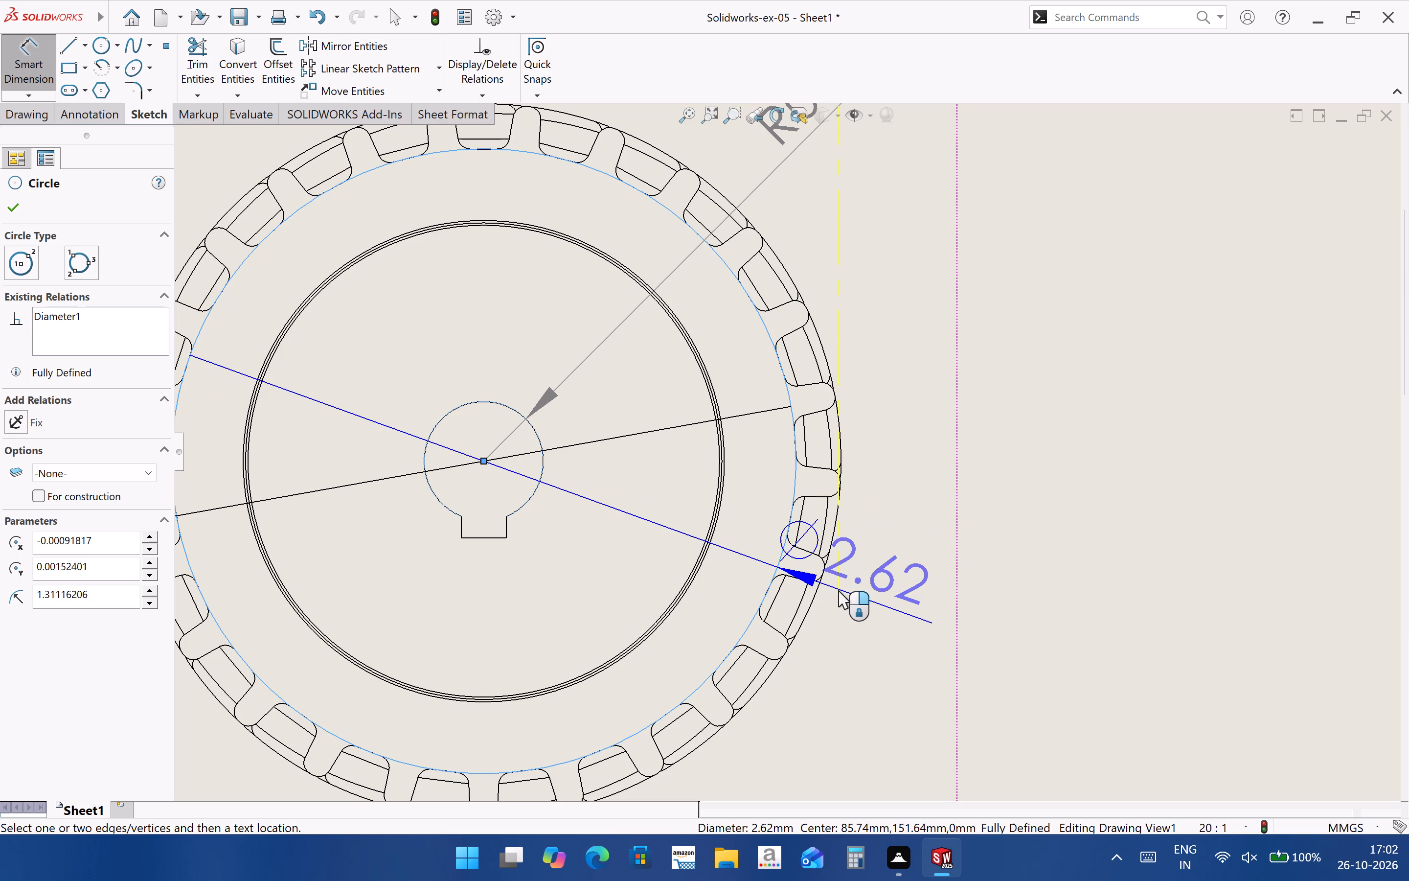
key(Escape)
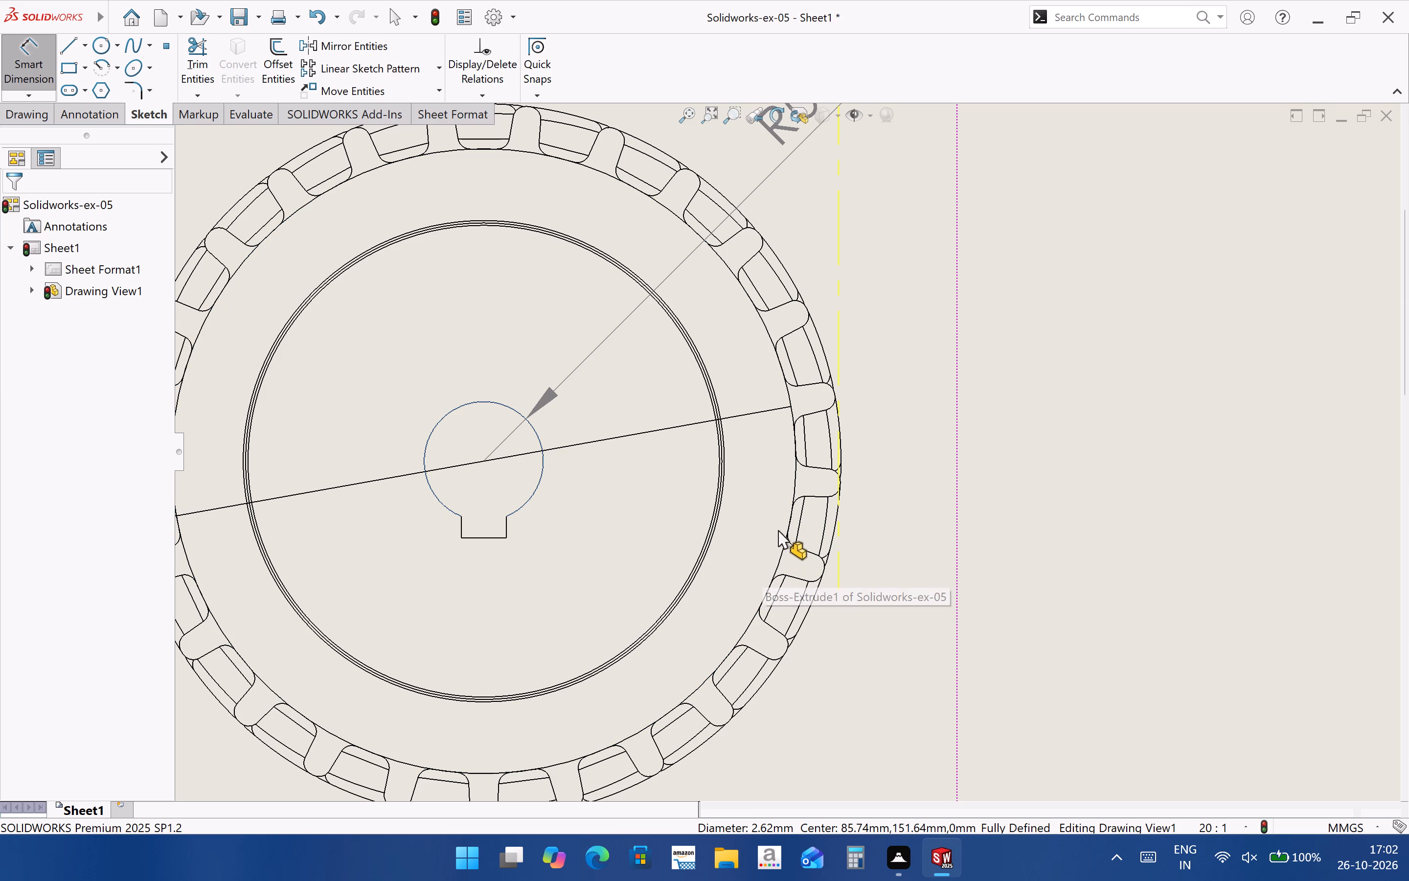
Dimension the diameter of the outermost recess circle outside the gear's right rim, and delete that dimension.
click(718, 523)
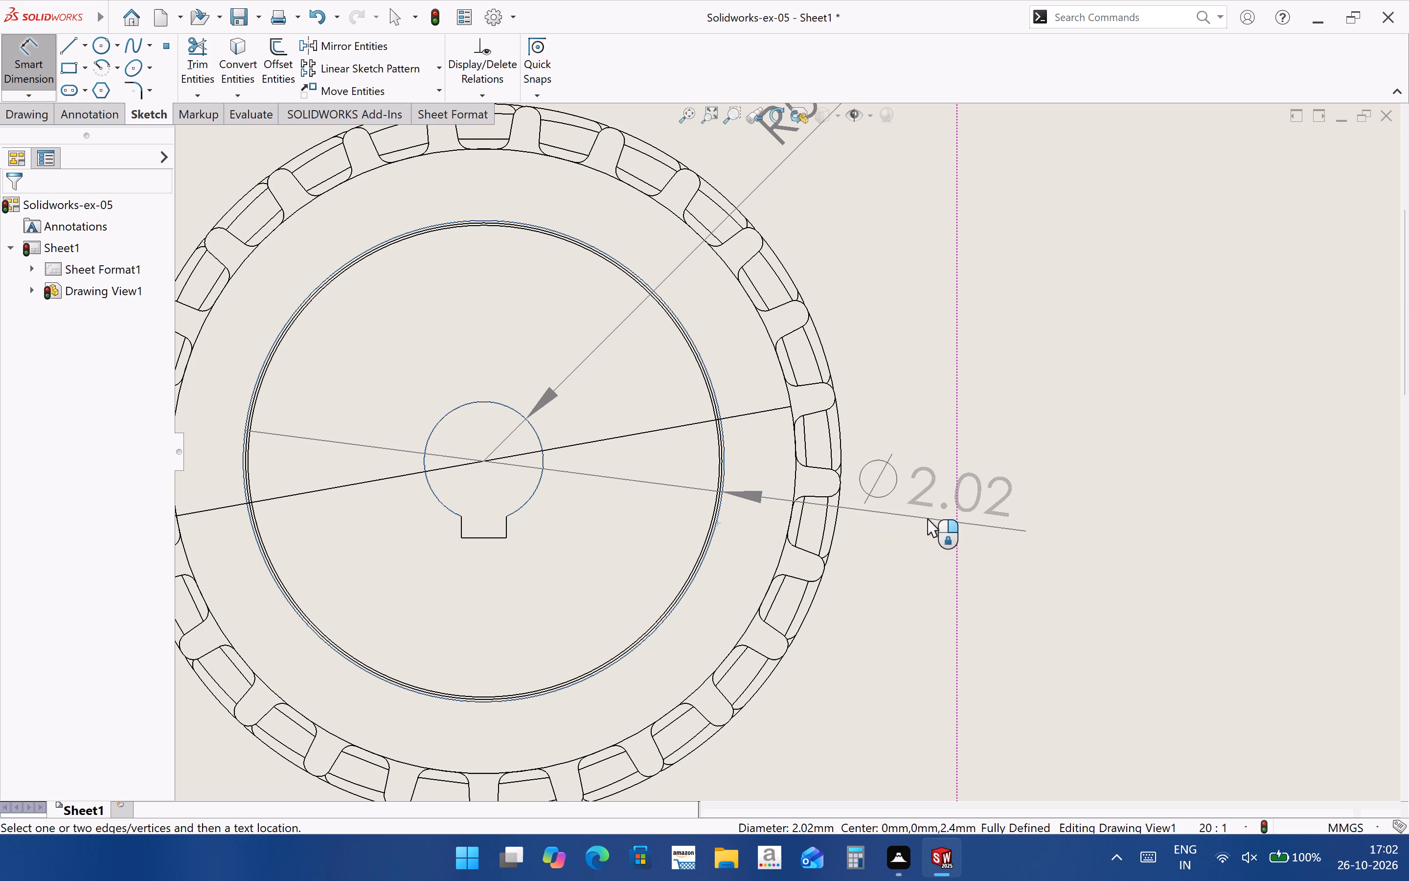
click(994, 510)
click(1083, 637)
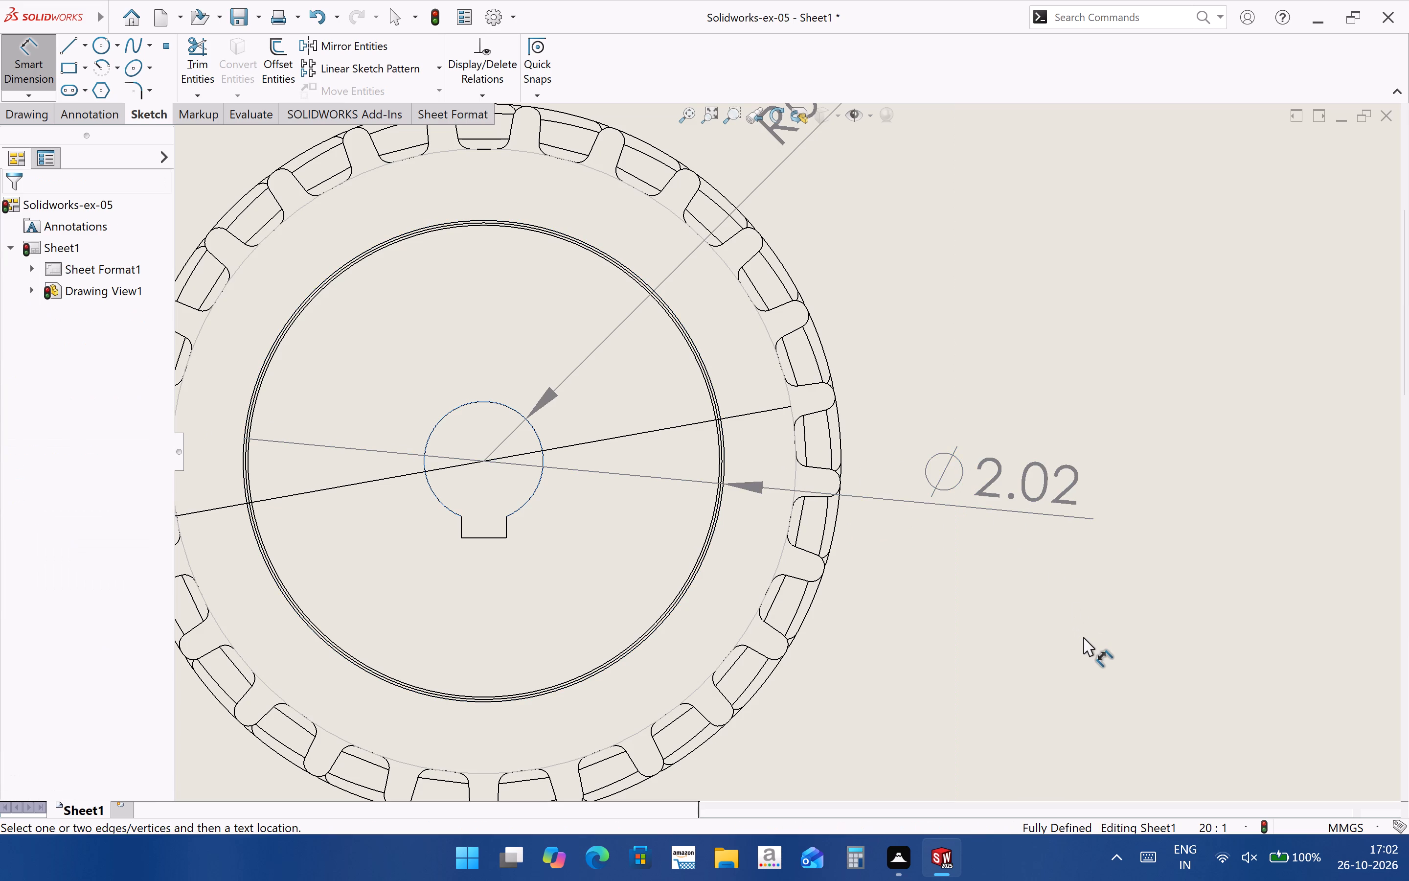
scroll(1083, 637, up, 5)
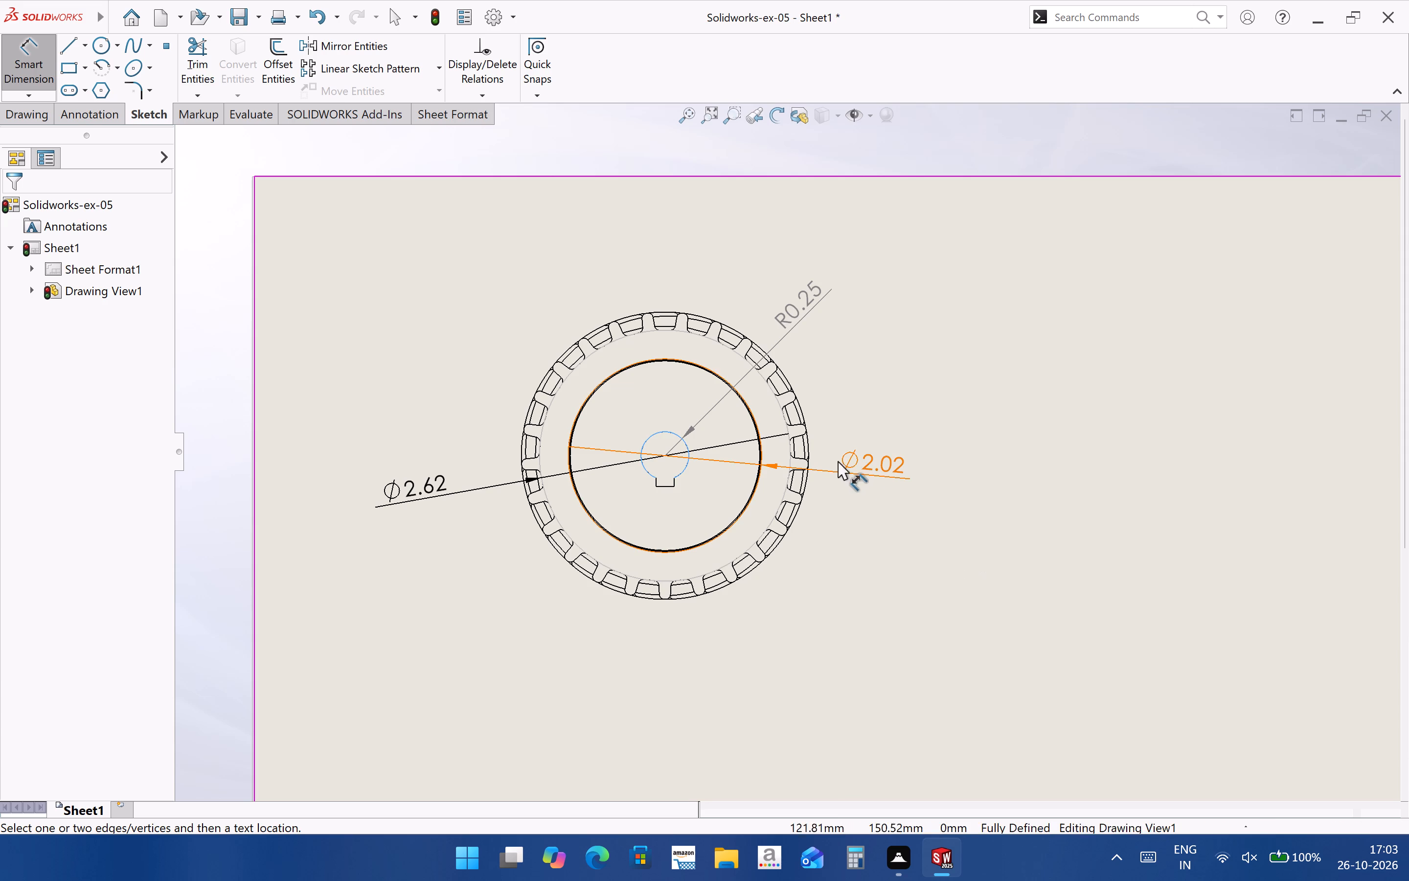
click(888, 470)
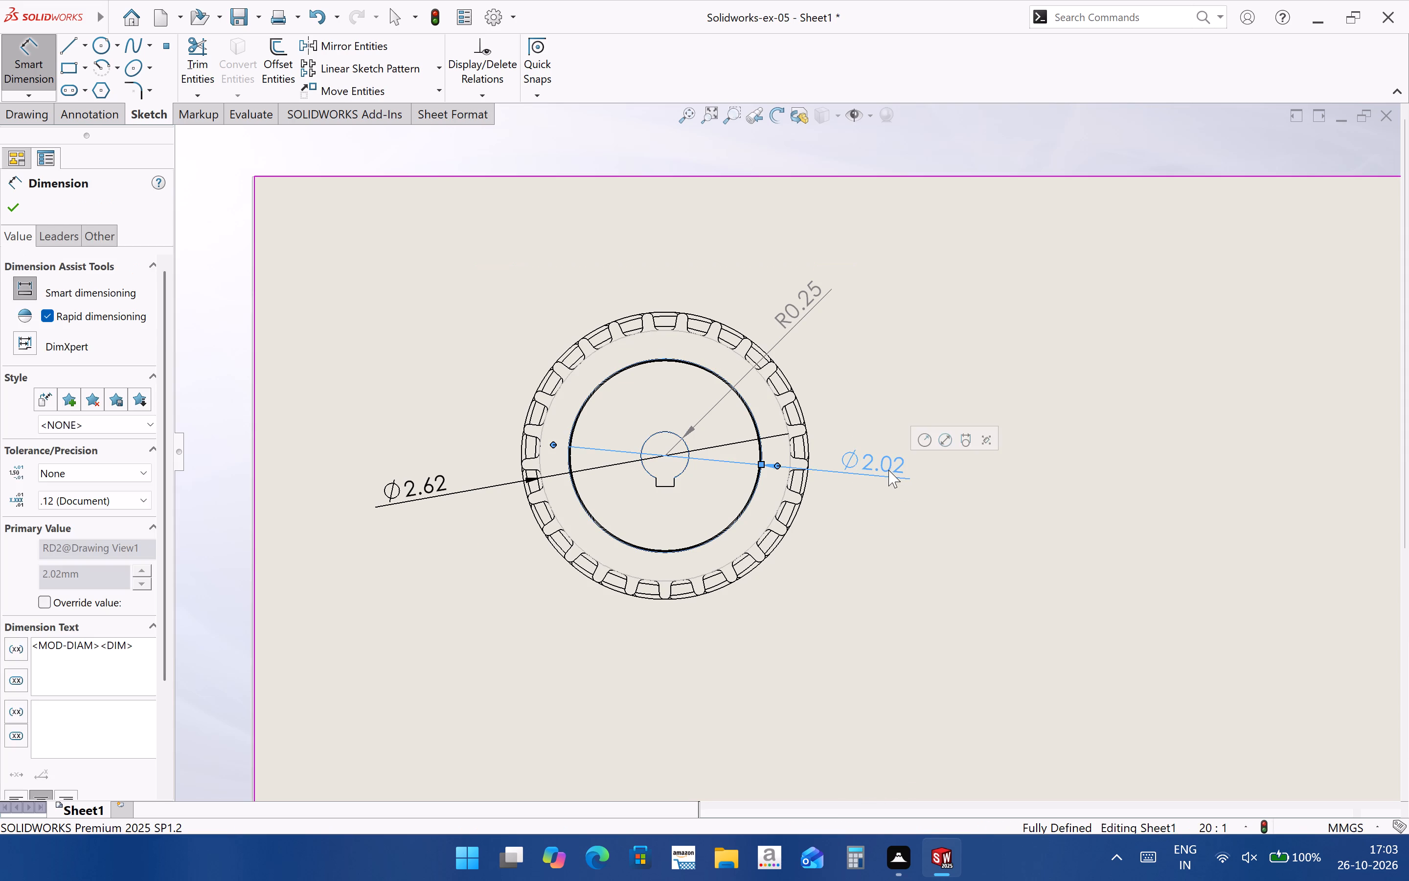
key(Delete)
Dimension the diameter of the recess's middle circle, placing the text outside the gear's lower-left rim.
scroll(728, 472, down, 15)
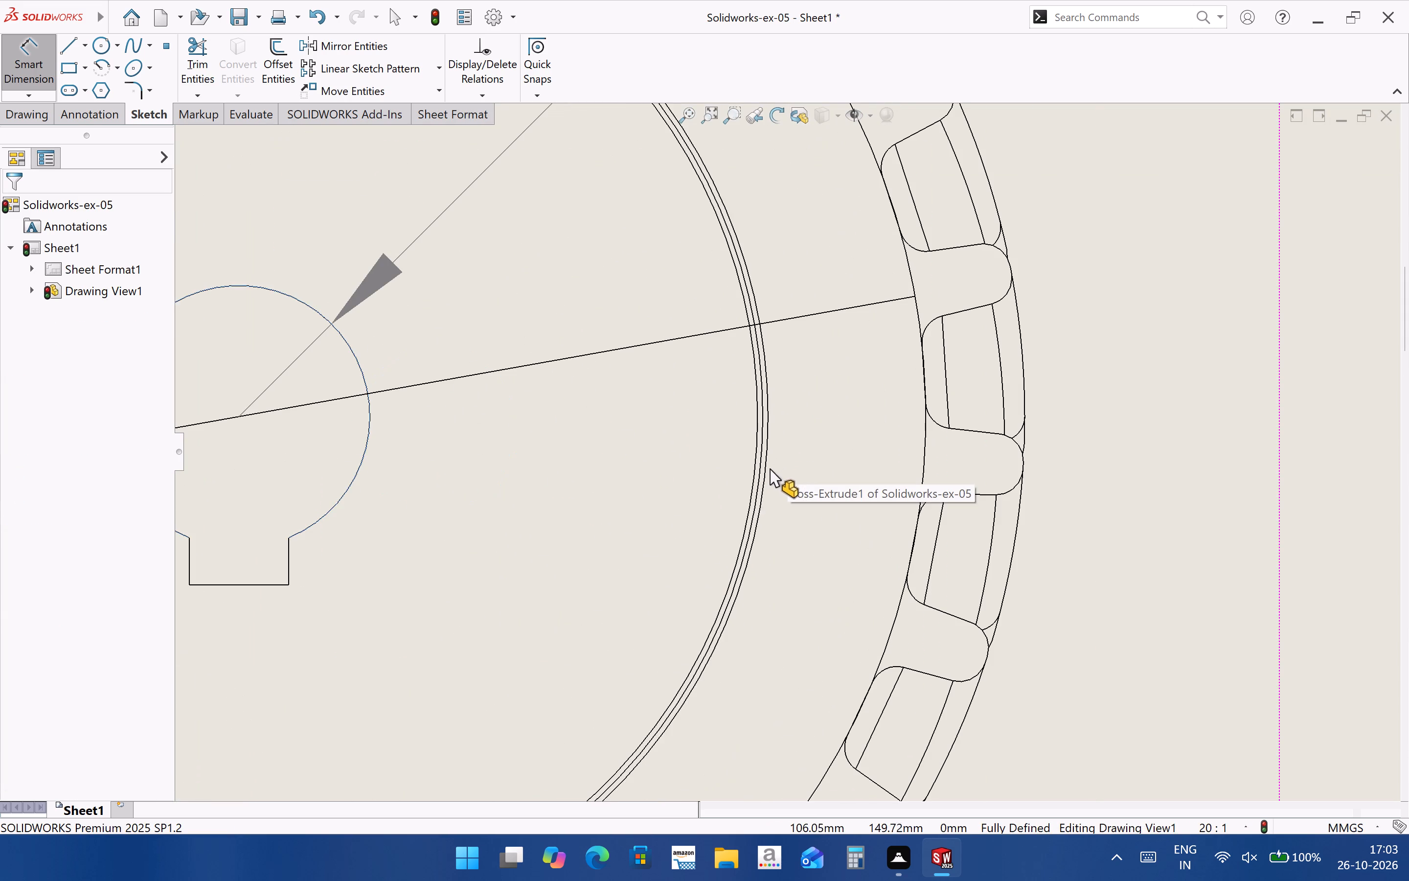
click(761, 469)
scroll(1112, 456, up, 3)
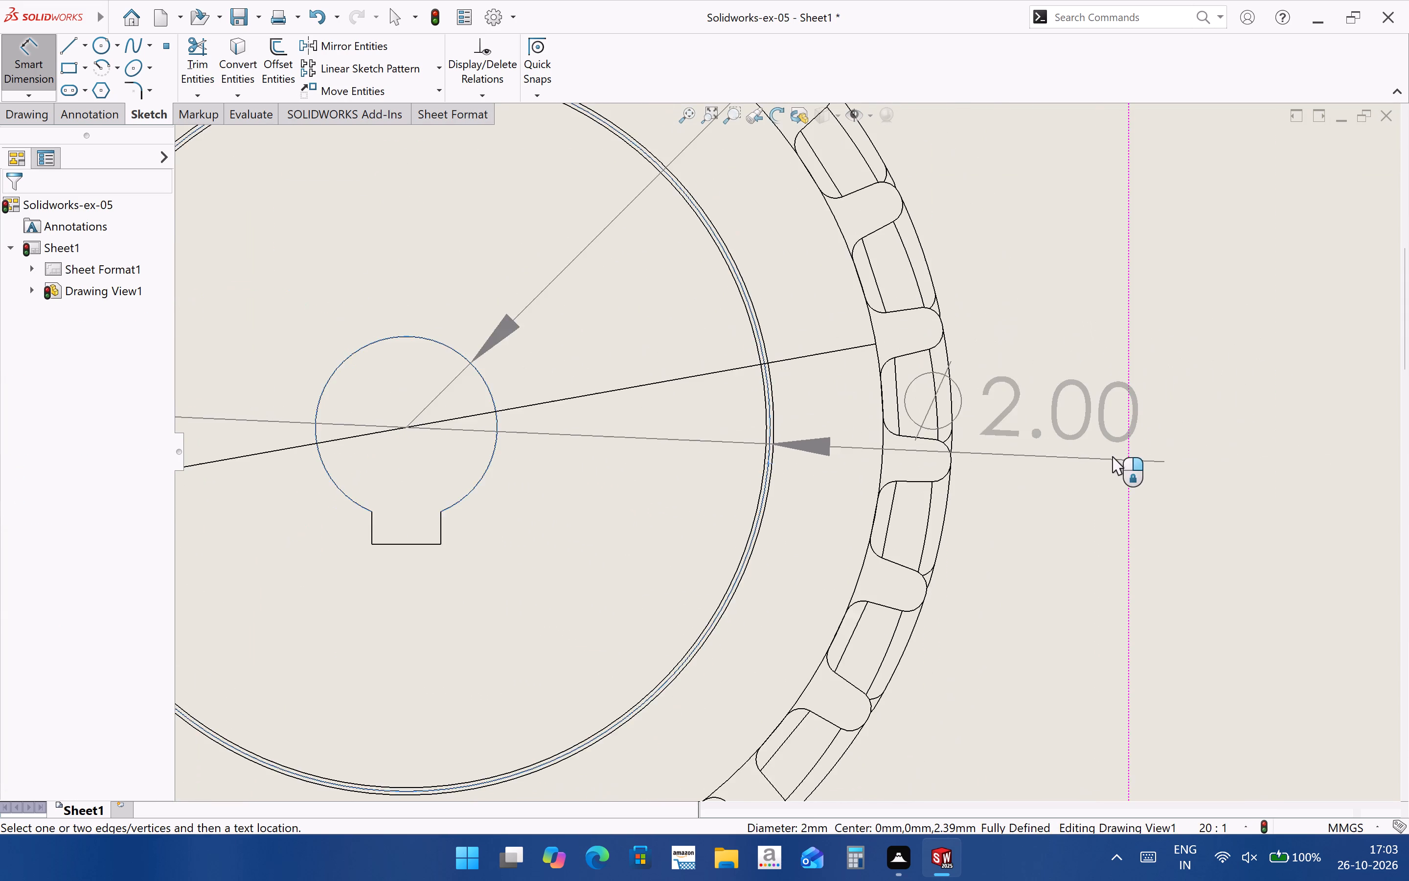
scroll(1112, 456, up, 2)
scroll(1083, 403, up, 2)
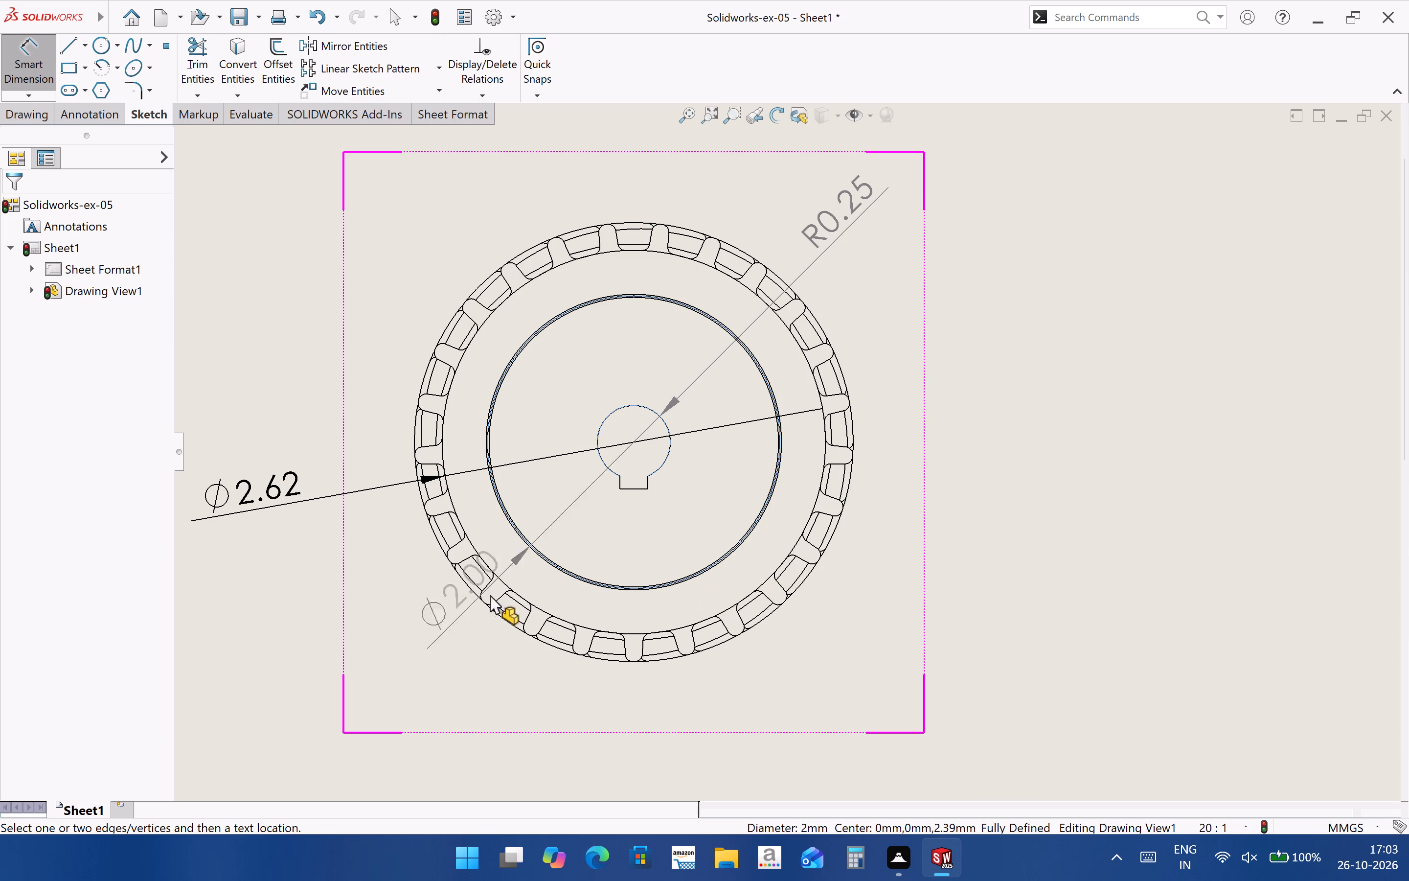
click(335, 599)
scroll(925, 540, up, 4)
scroll(925, 555, down, 1)
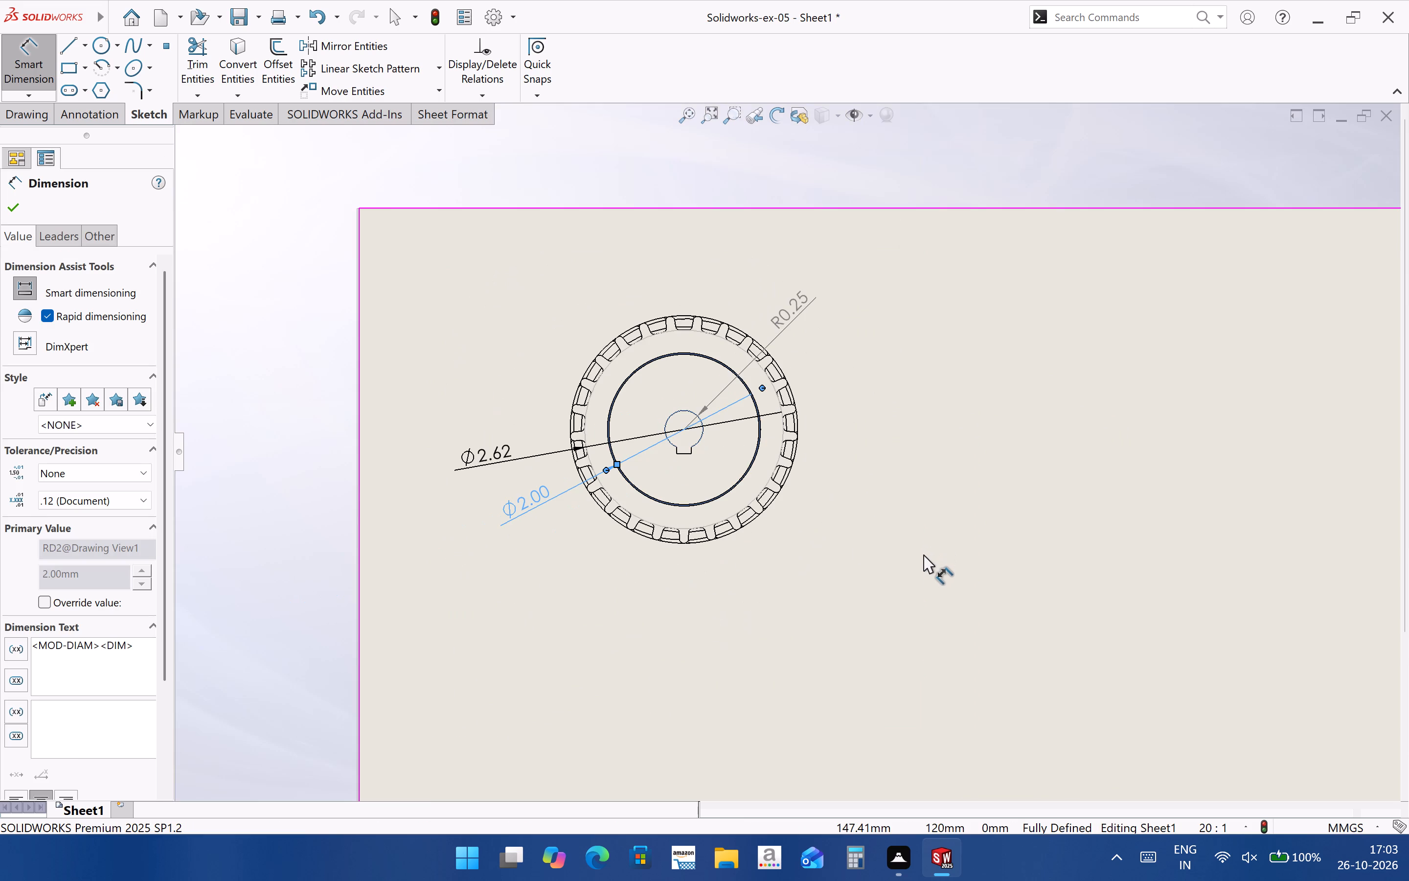
middle_drag(923, 558, 892, 511)
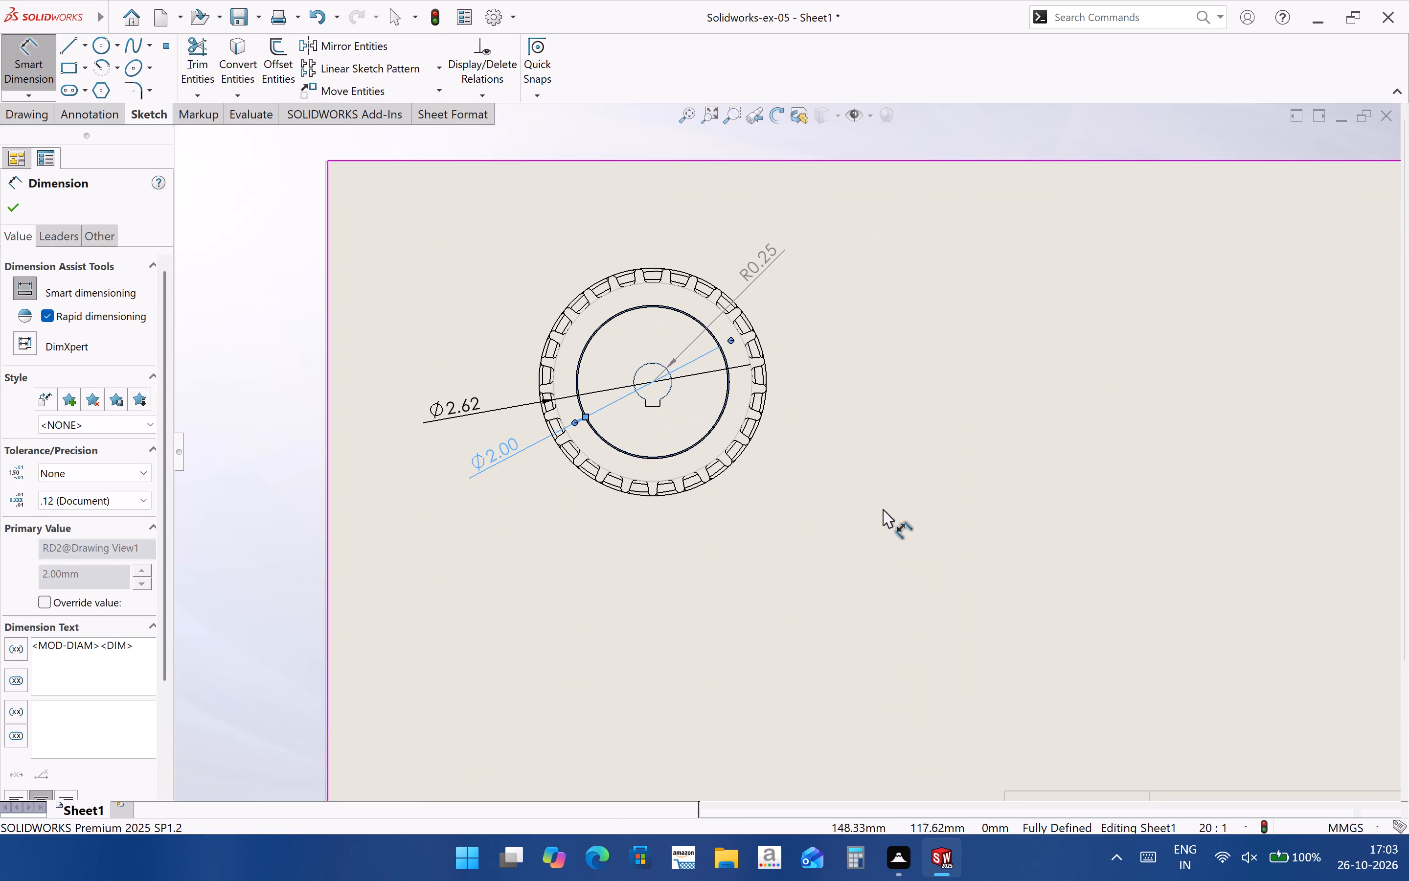
click(763, 468)
click(869, 526)
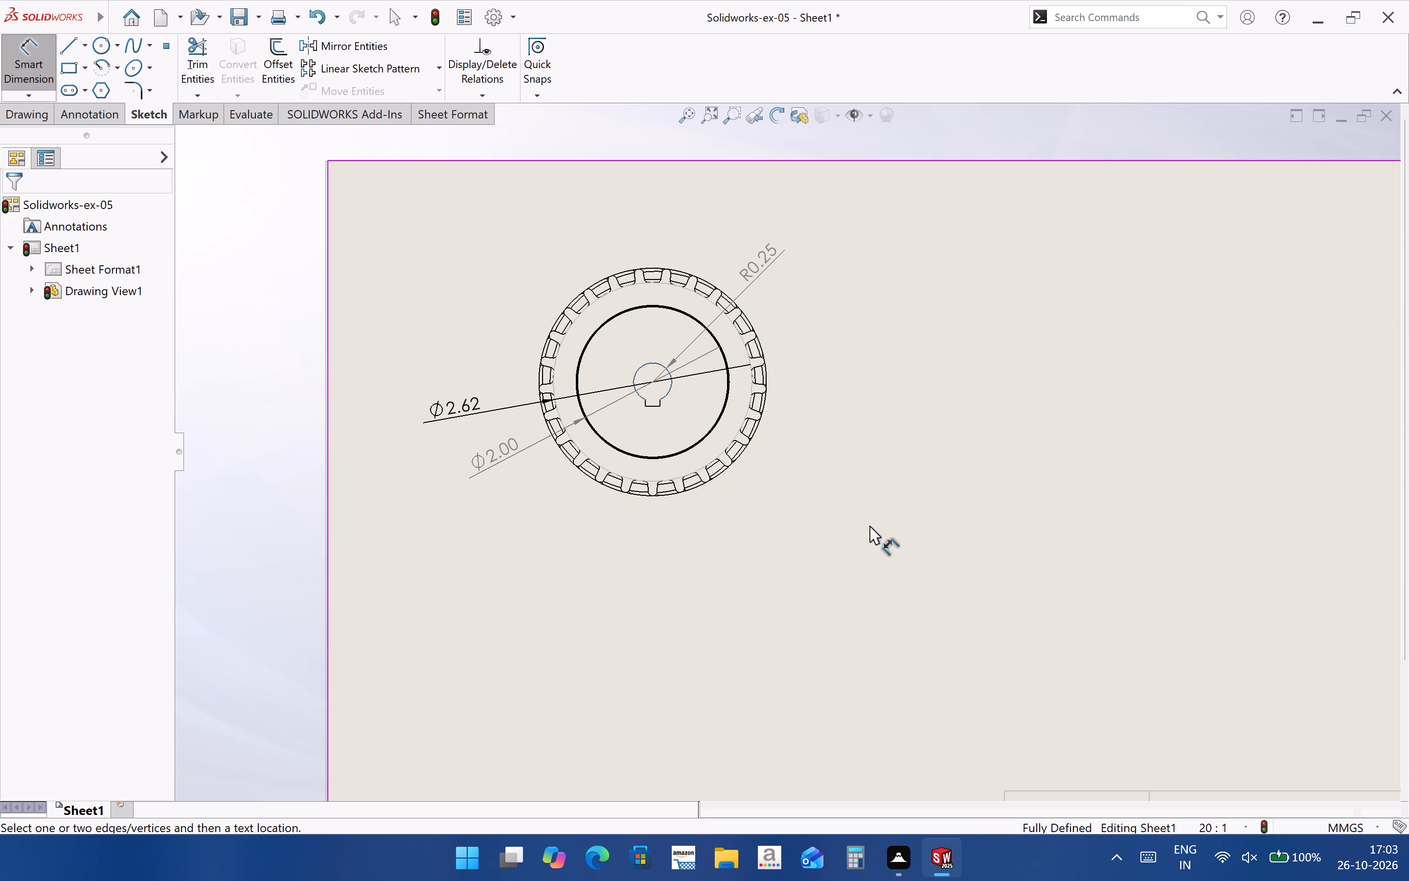
click(773, 488)
key(Escape)
Create a projected view of the herringbone teeth directly below the gear face view.
click(775, 444)
click(849, 414)
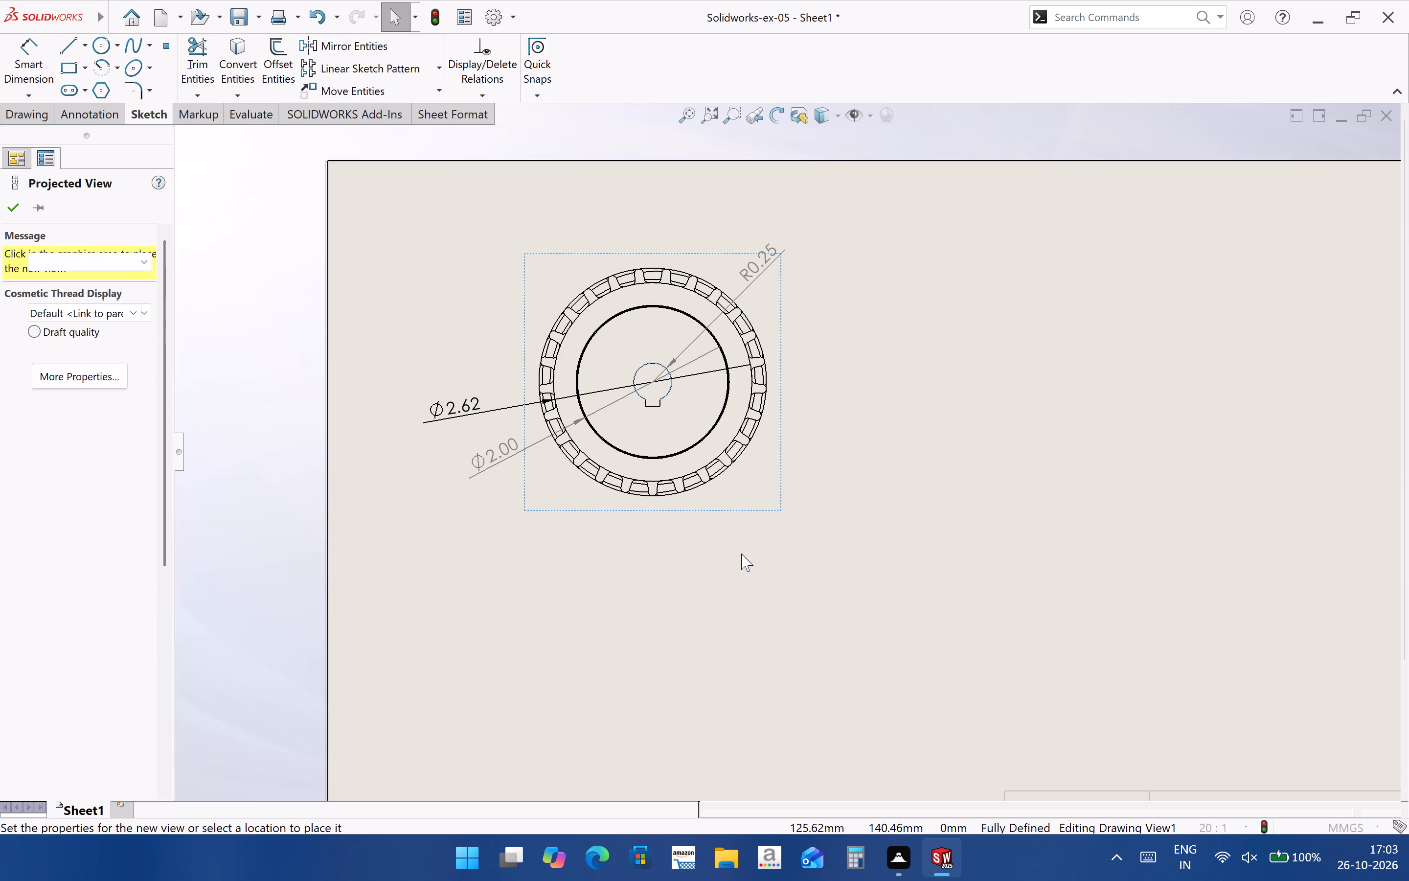
click(720, 651)
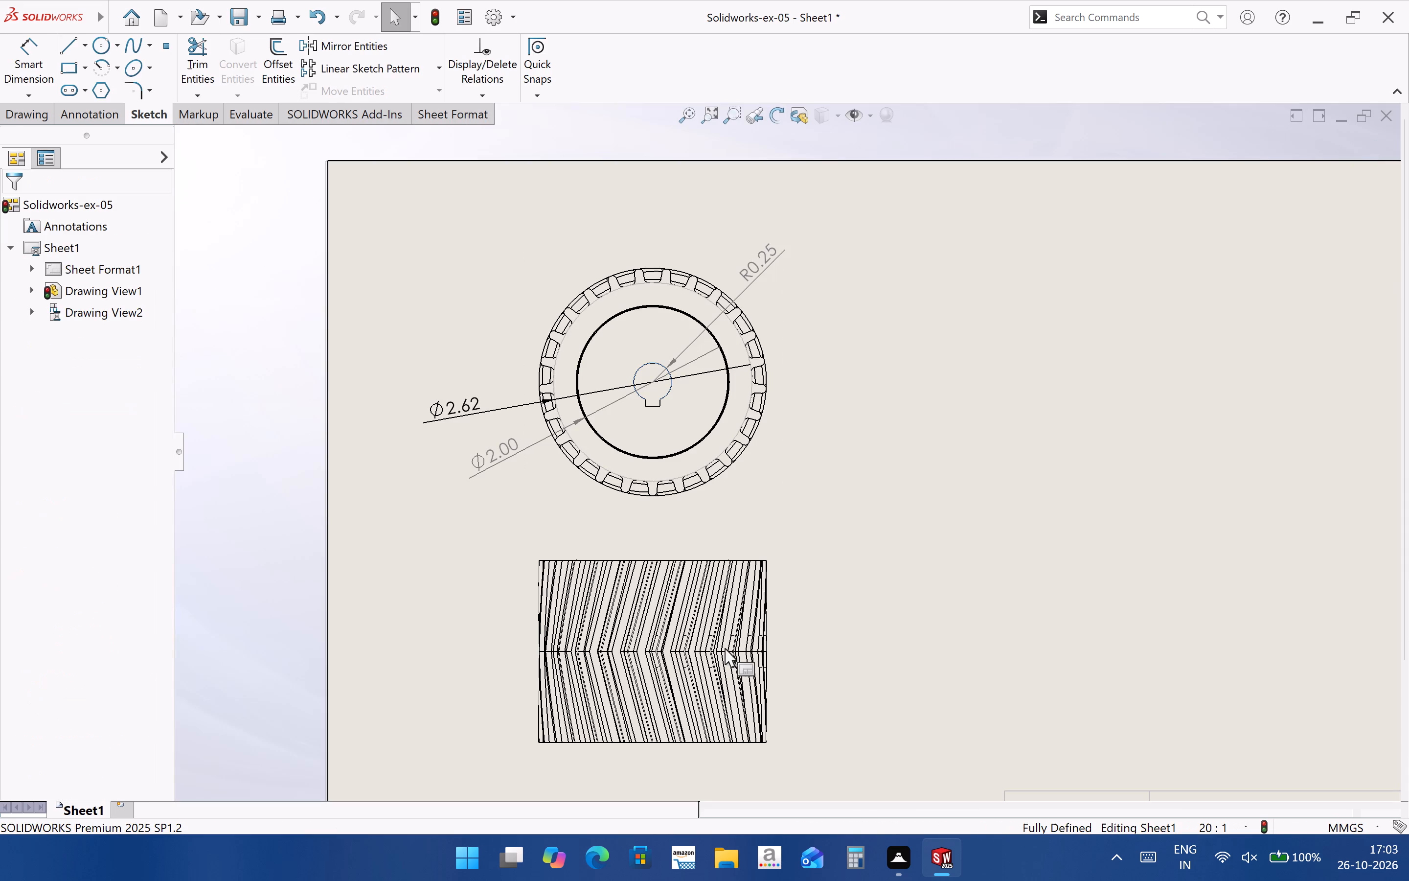
Dimension the gear's face width vertically in the projected view, placing it to the right of the teeth.
scroll(681, 459, up, 3)
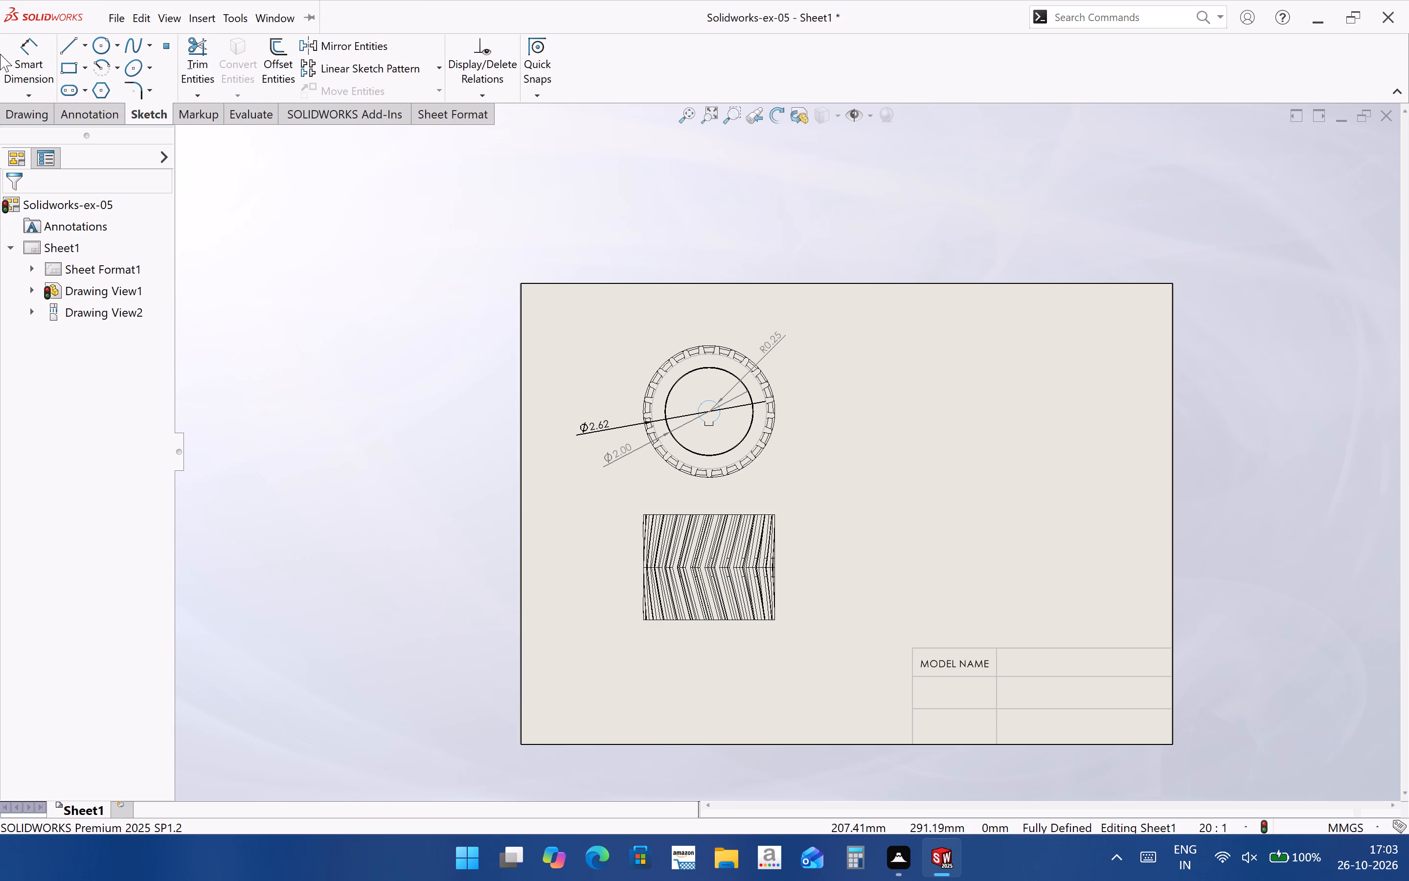
click(23, 65)
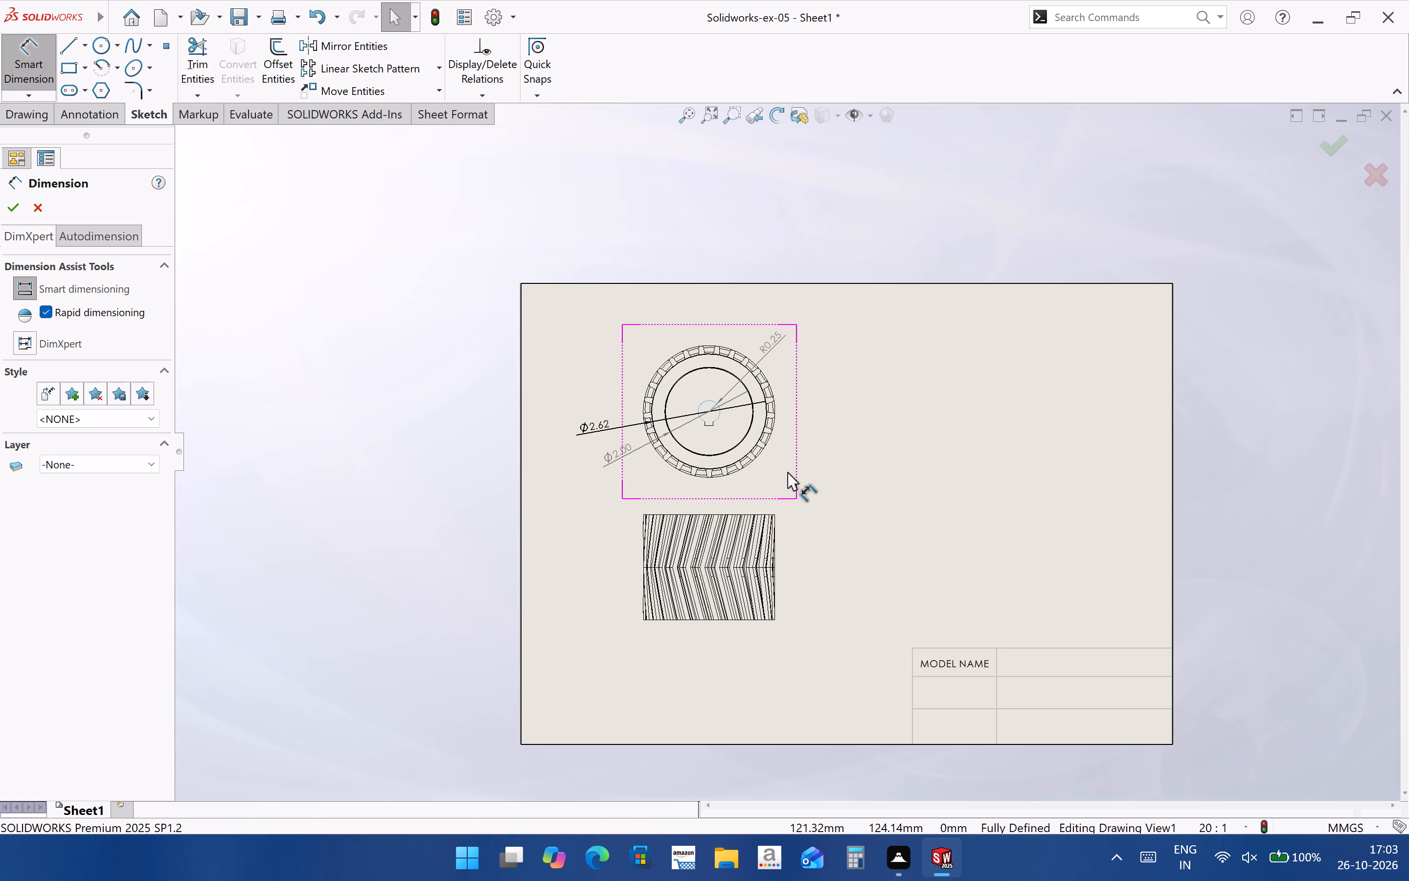
scroll(773, 467, down, 3)
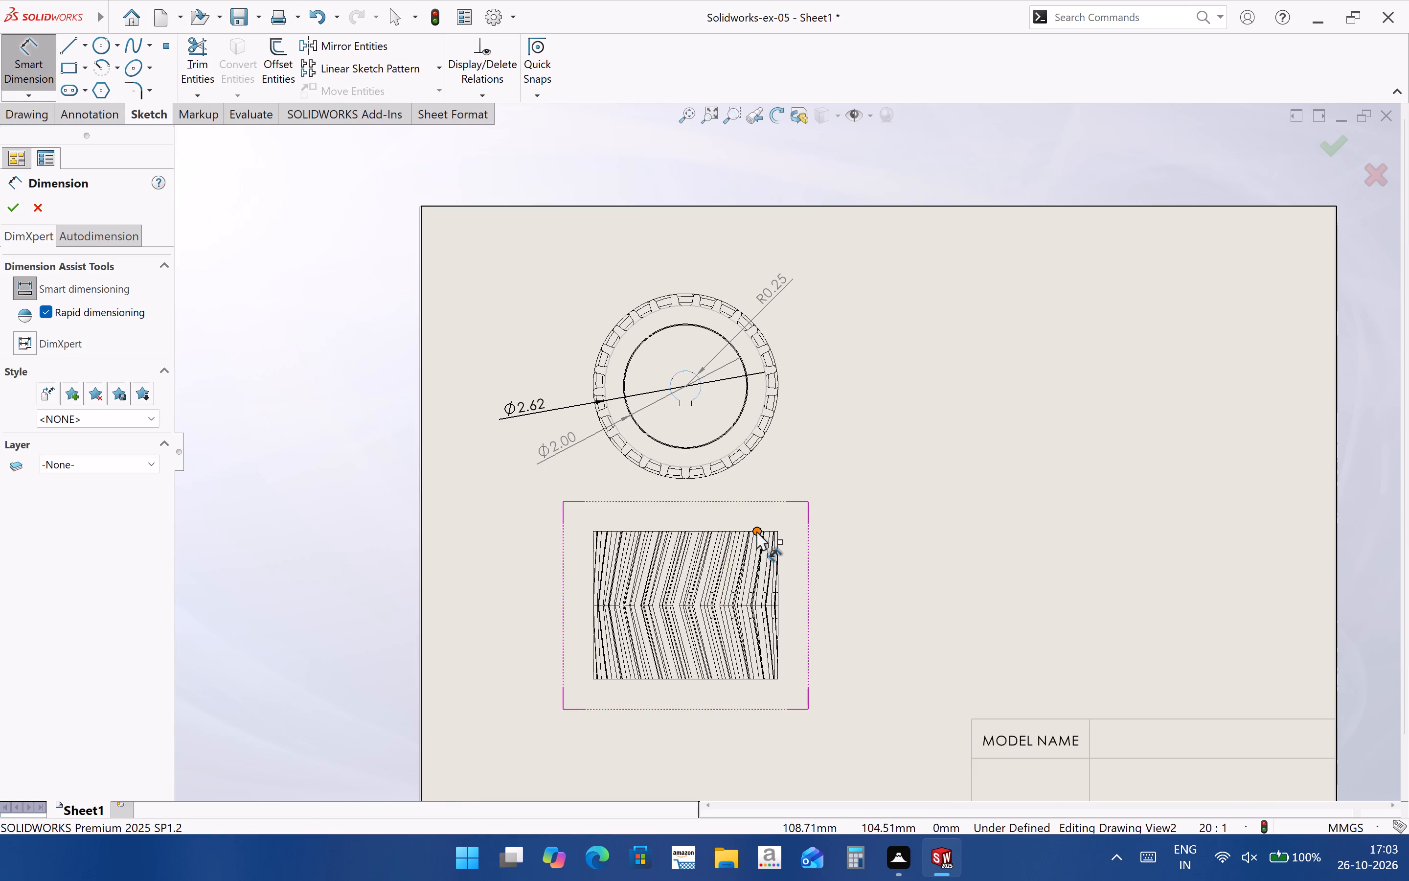
click(756, 532)
click(758, 680)
click(820, 622)
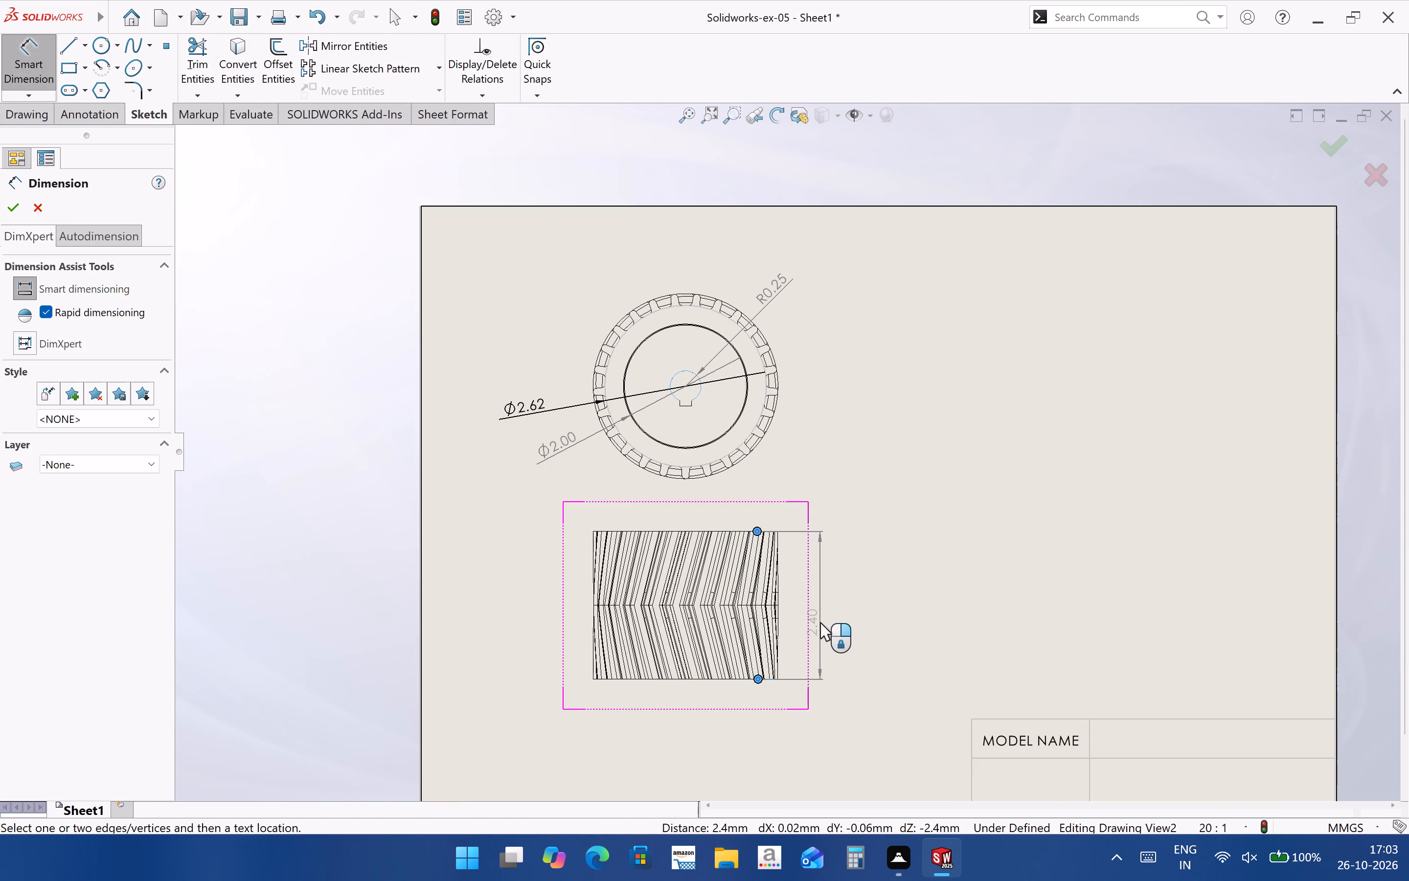
click(890, 599)
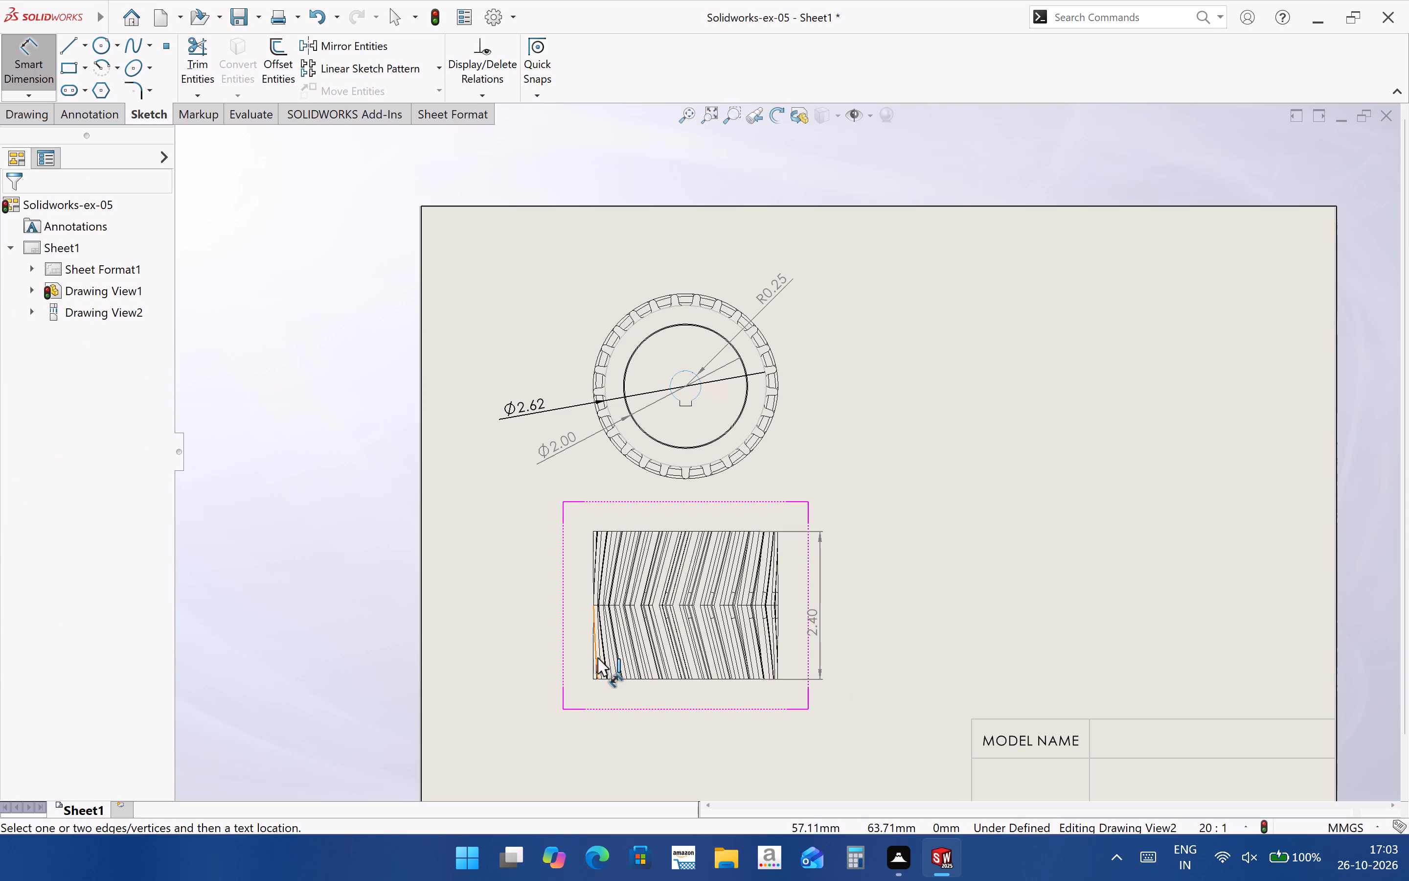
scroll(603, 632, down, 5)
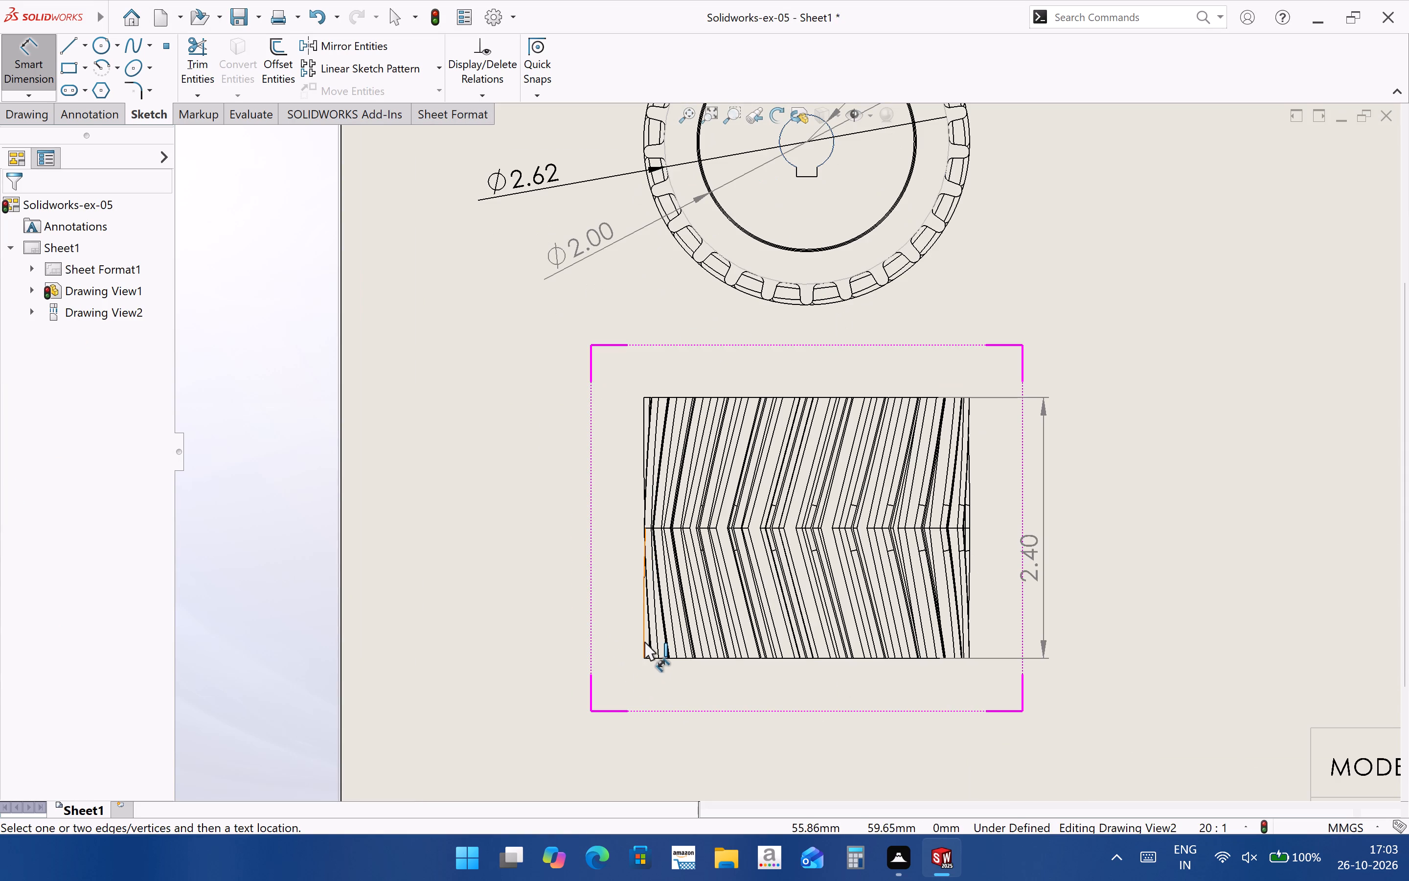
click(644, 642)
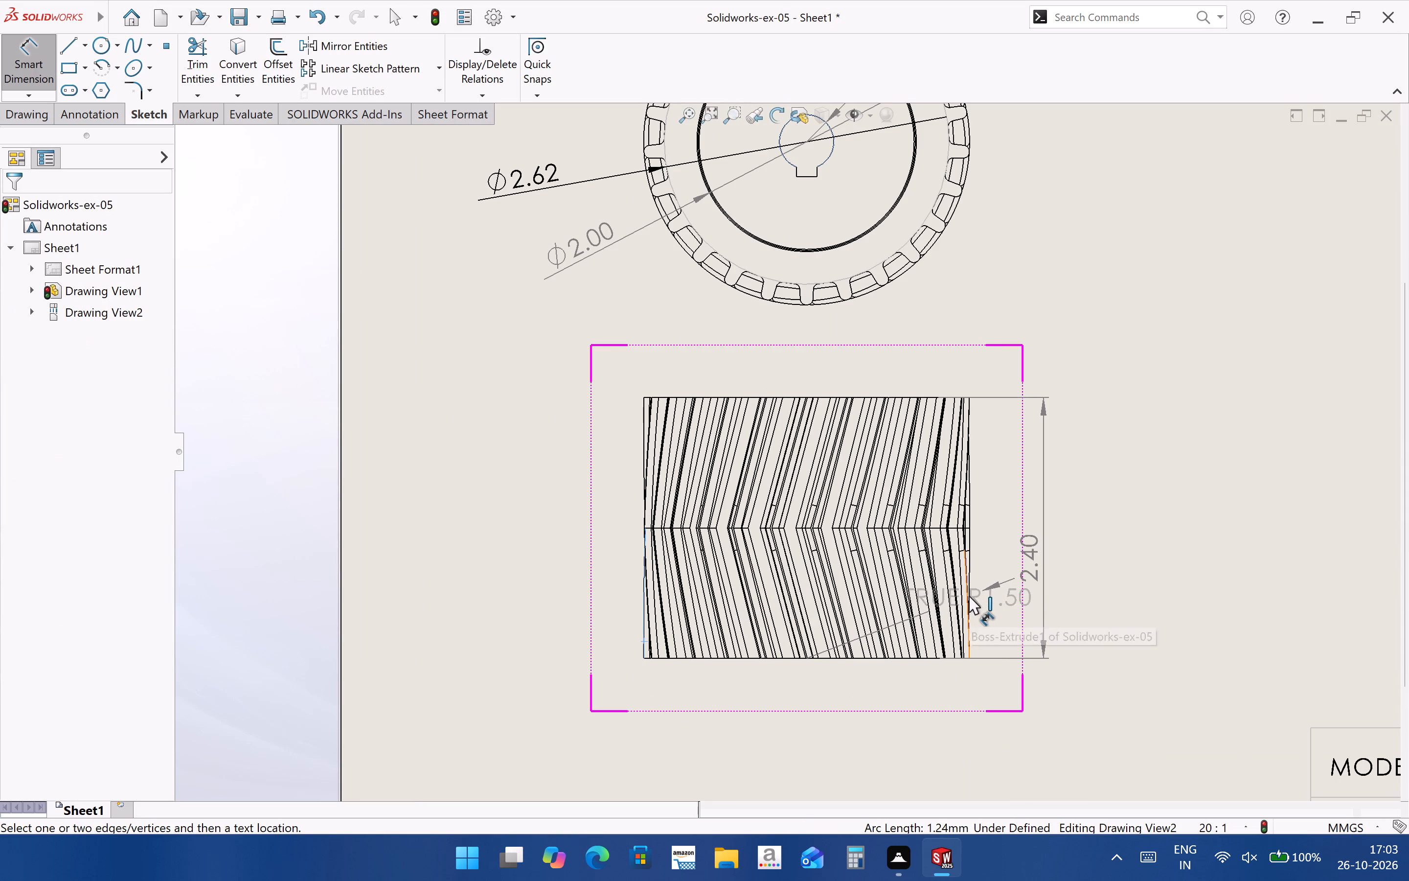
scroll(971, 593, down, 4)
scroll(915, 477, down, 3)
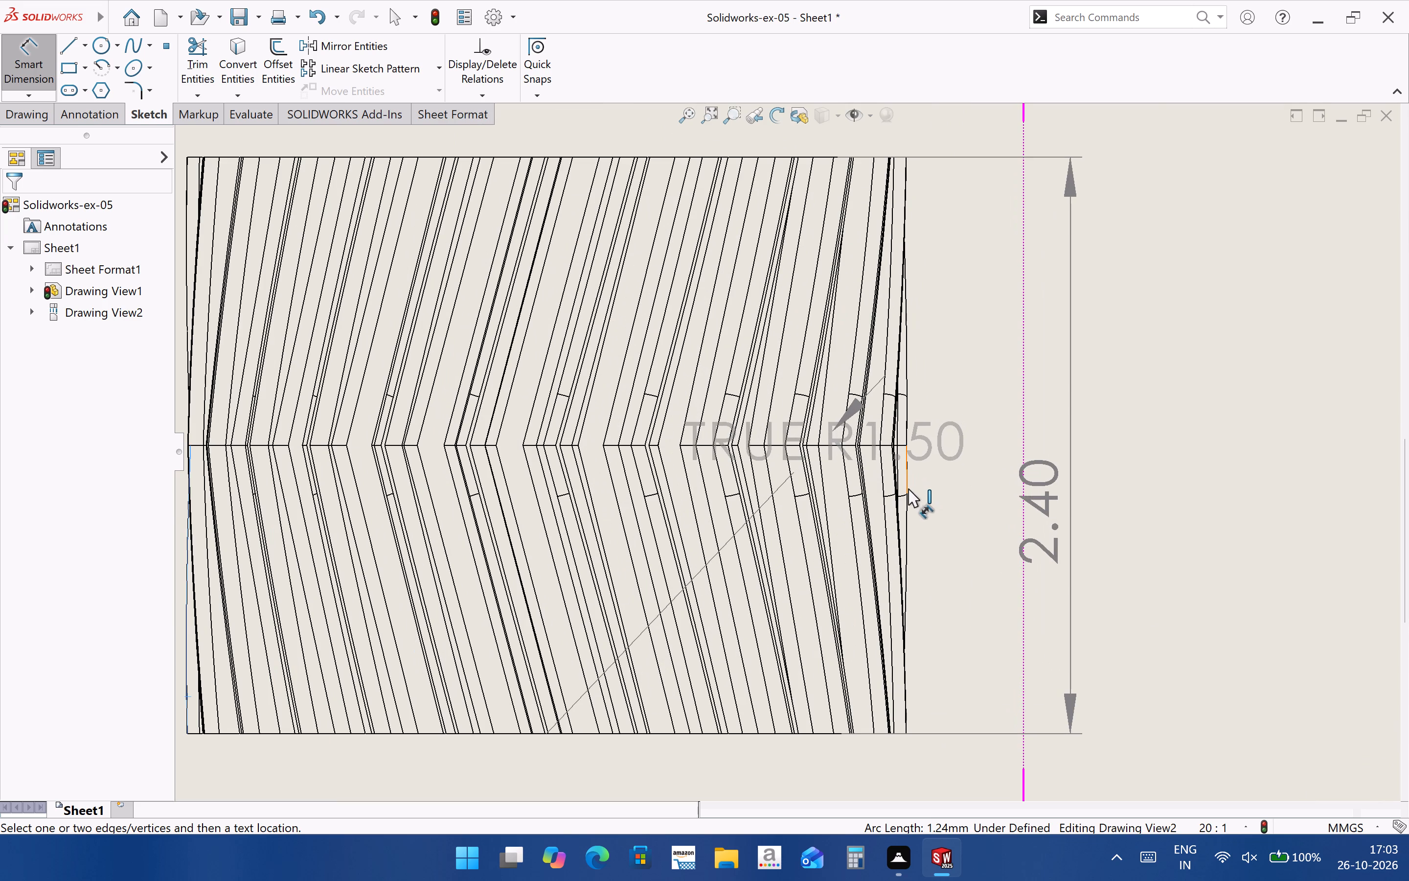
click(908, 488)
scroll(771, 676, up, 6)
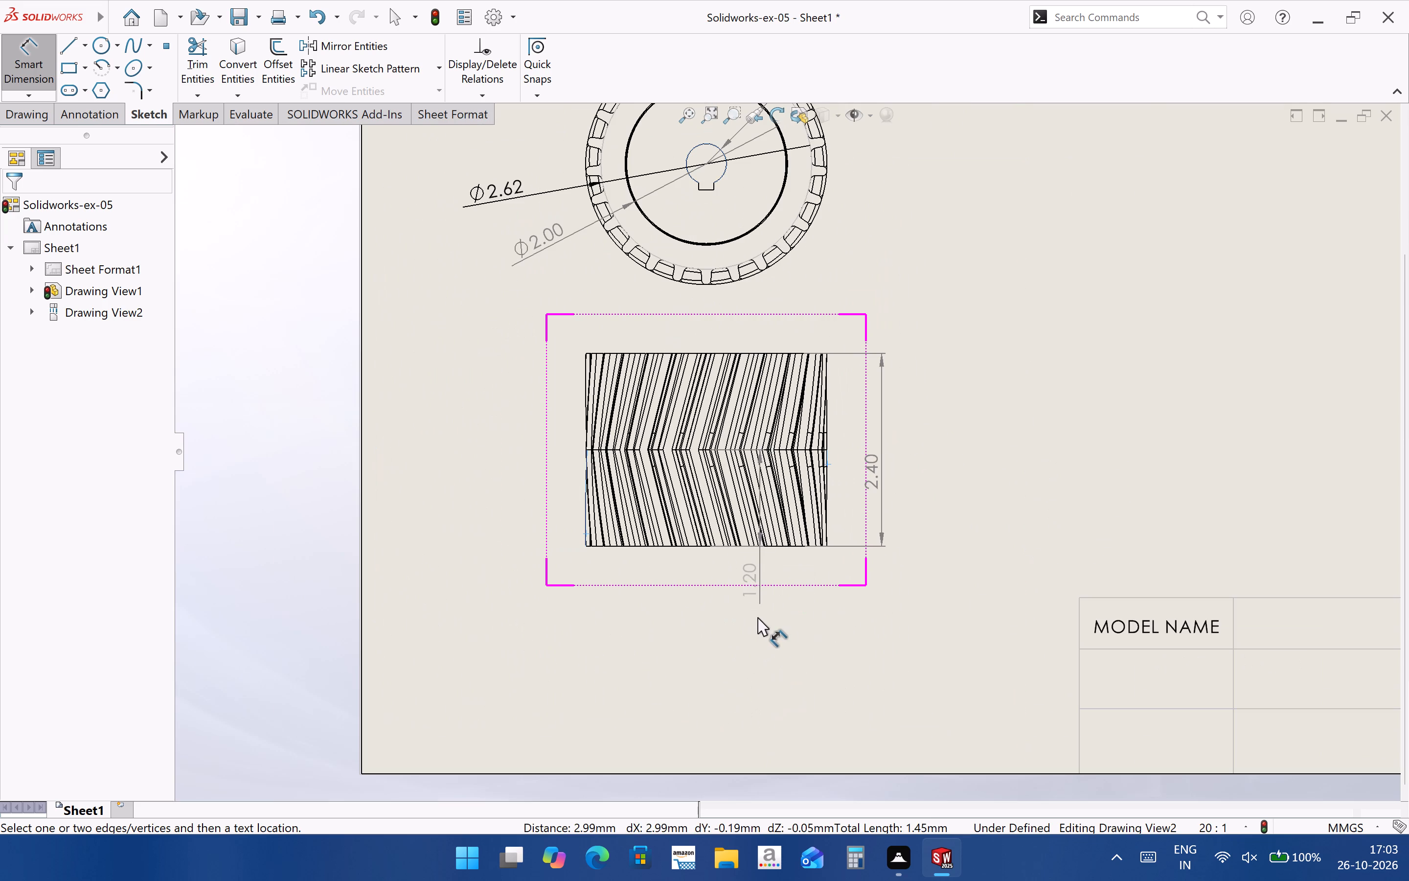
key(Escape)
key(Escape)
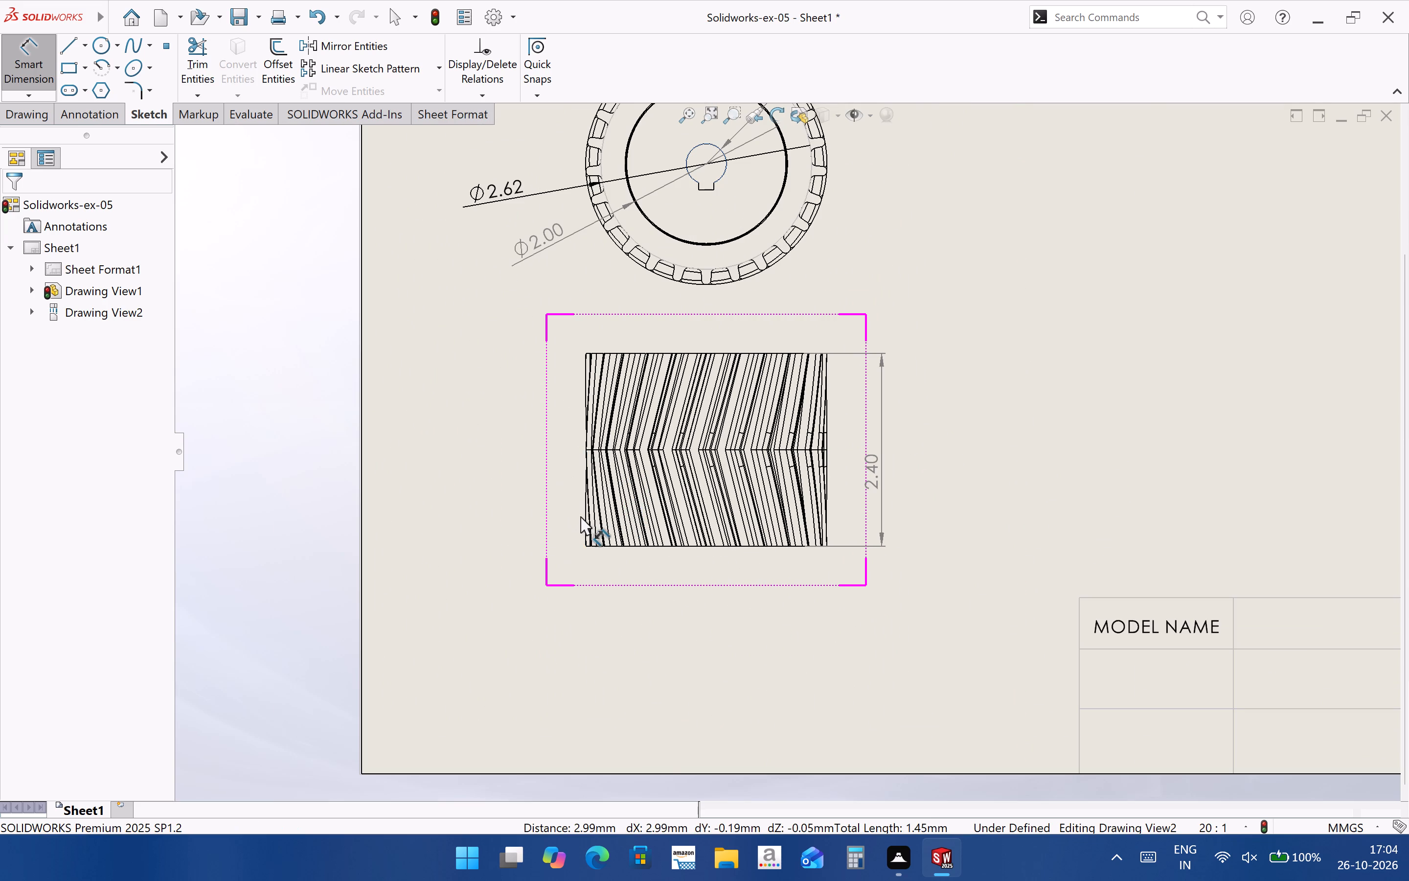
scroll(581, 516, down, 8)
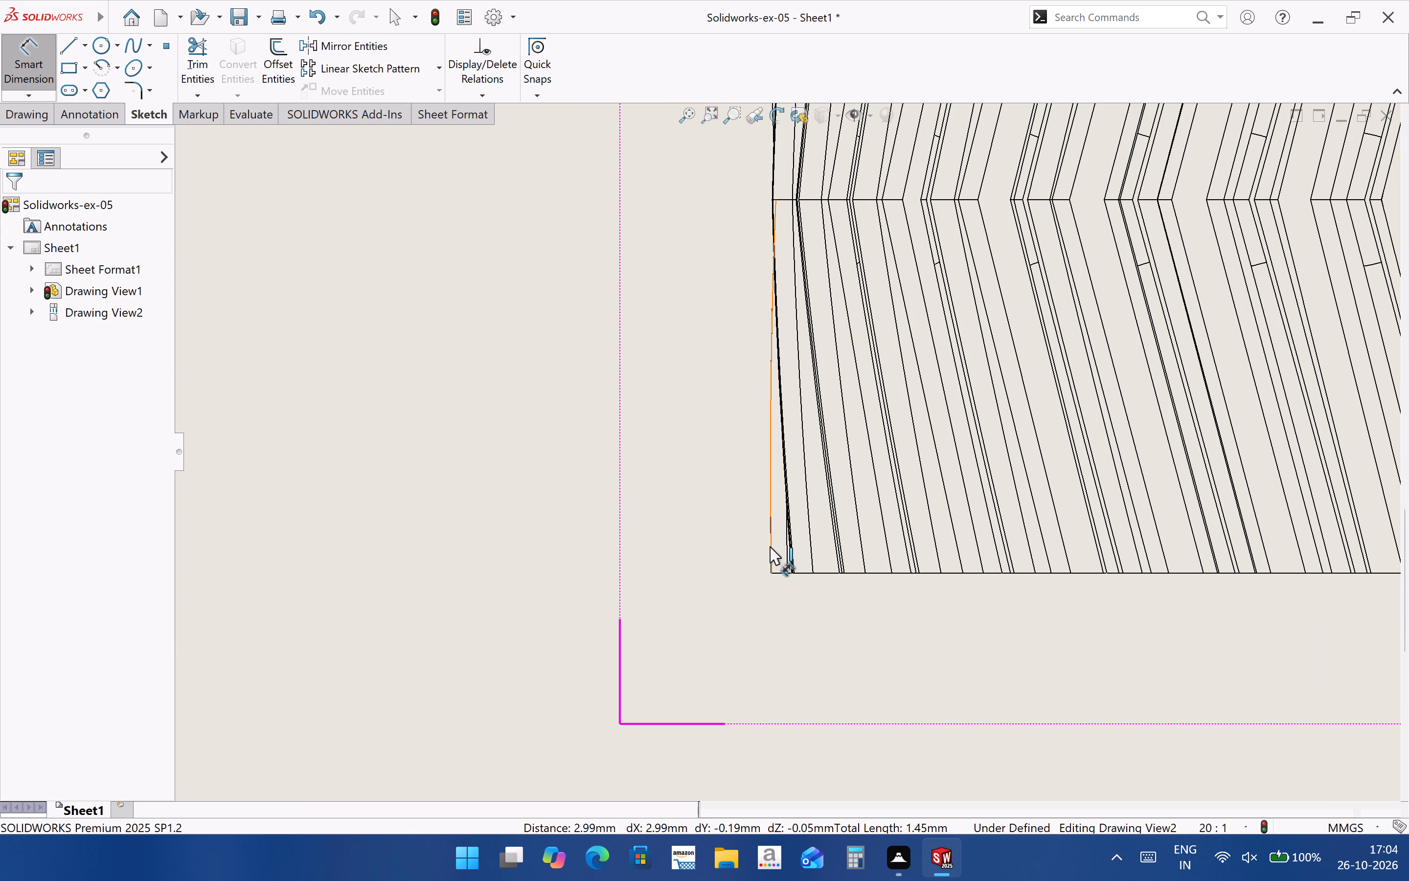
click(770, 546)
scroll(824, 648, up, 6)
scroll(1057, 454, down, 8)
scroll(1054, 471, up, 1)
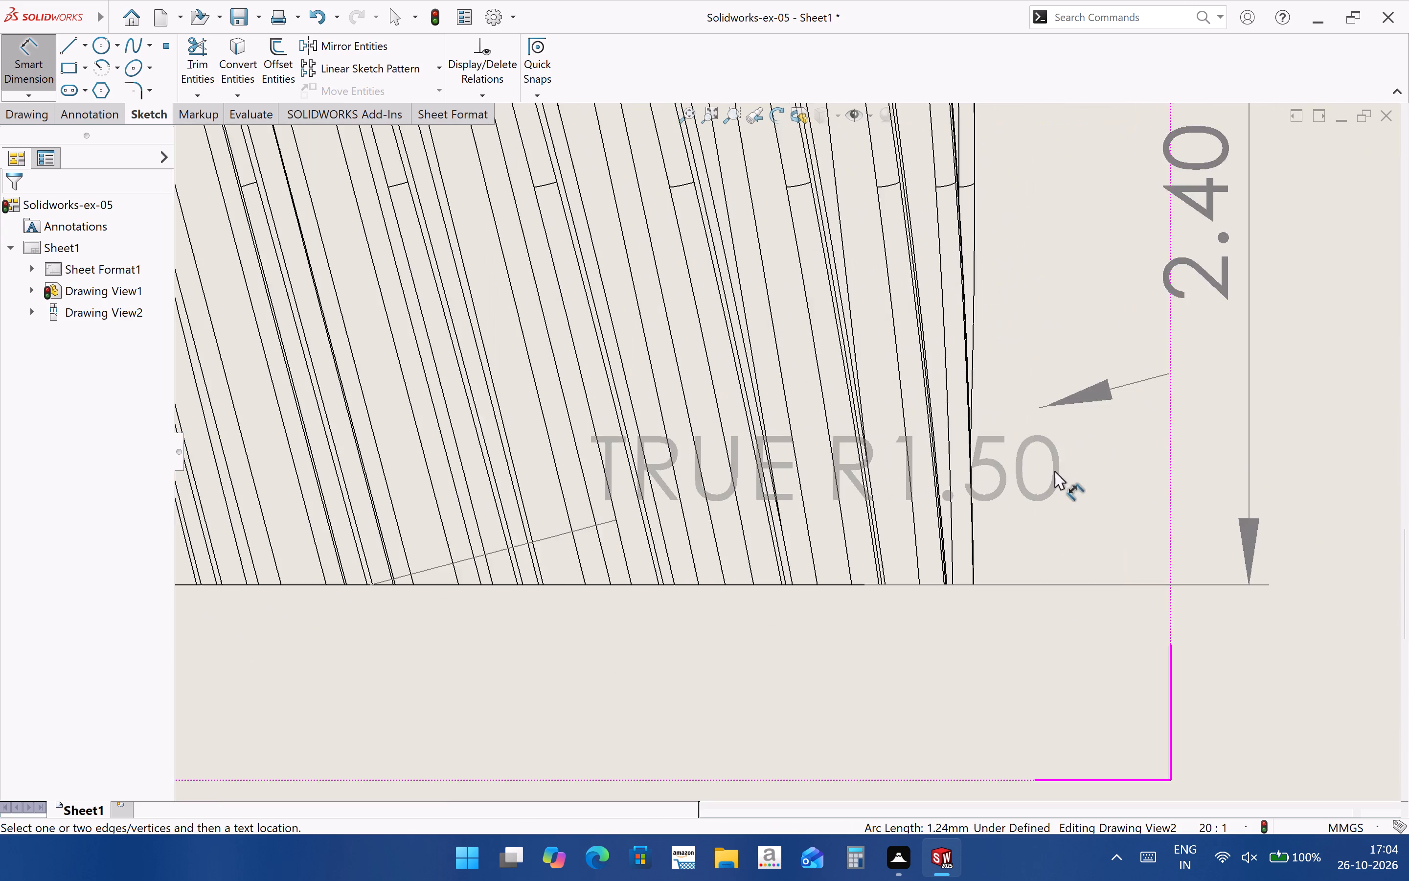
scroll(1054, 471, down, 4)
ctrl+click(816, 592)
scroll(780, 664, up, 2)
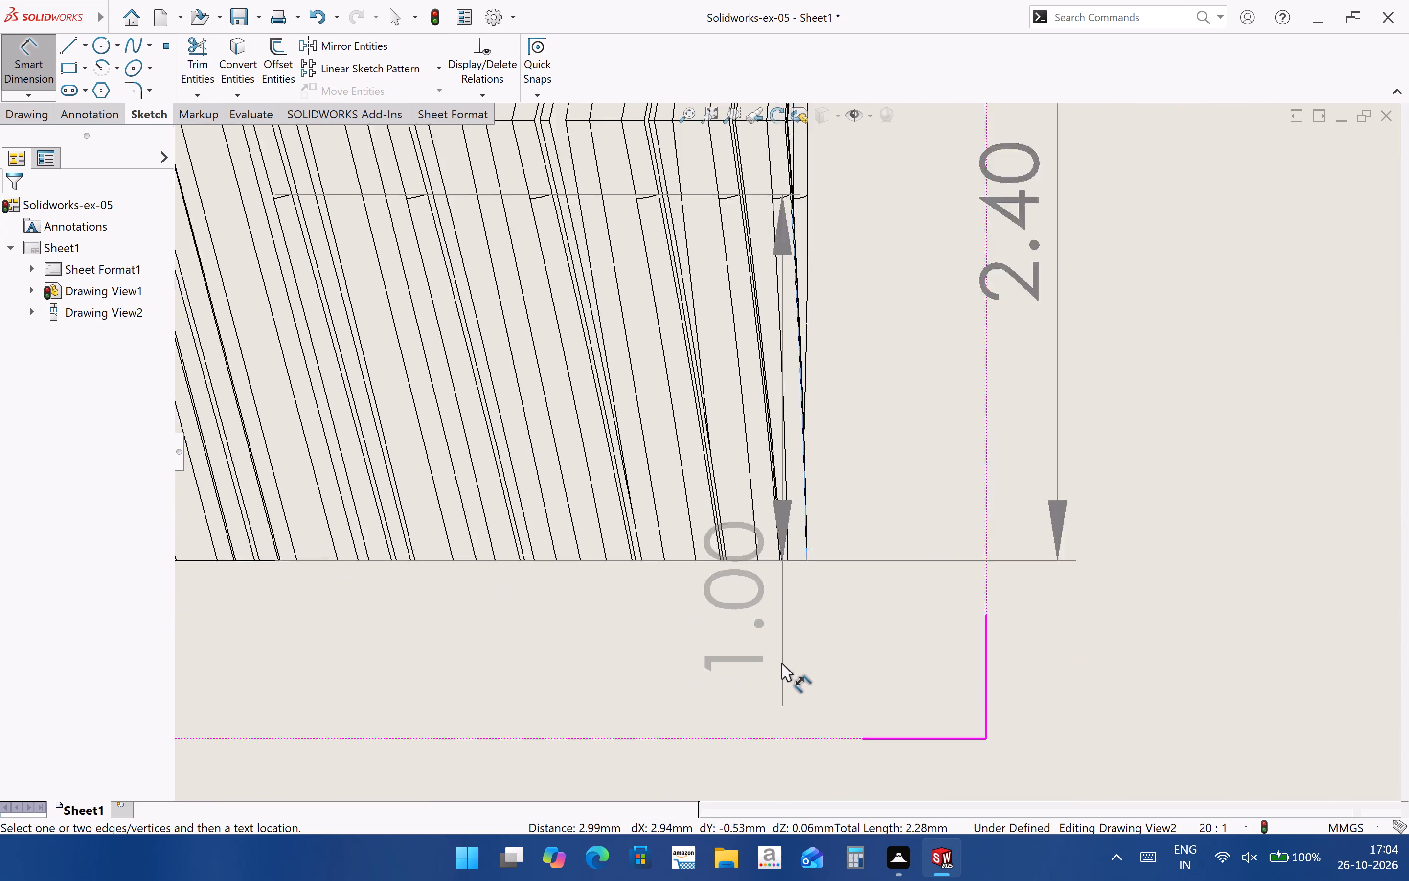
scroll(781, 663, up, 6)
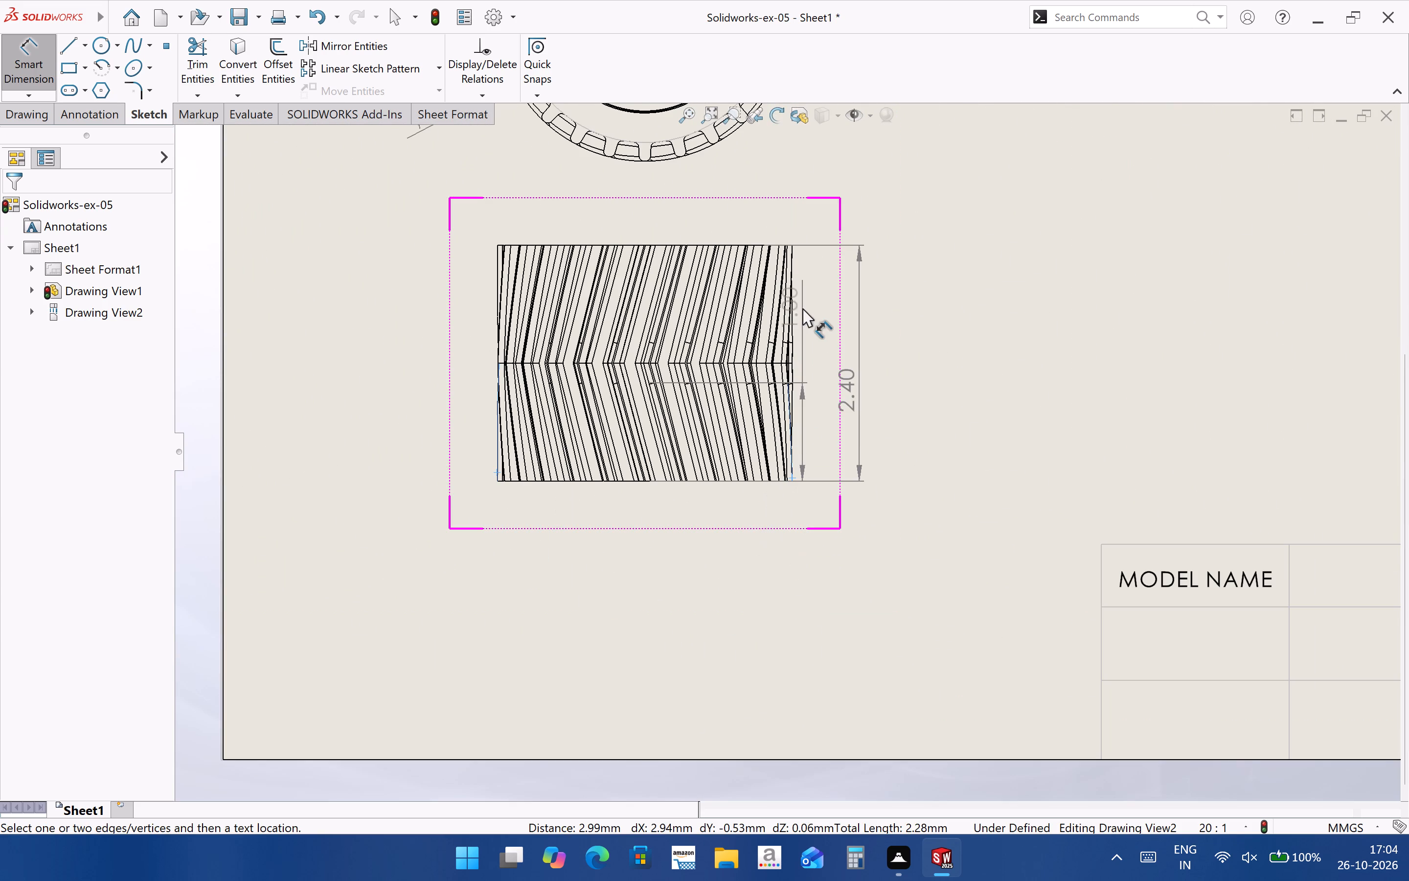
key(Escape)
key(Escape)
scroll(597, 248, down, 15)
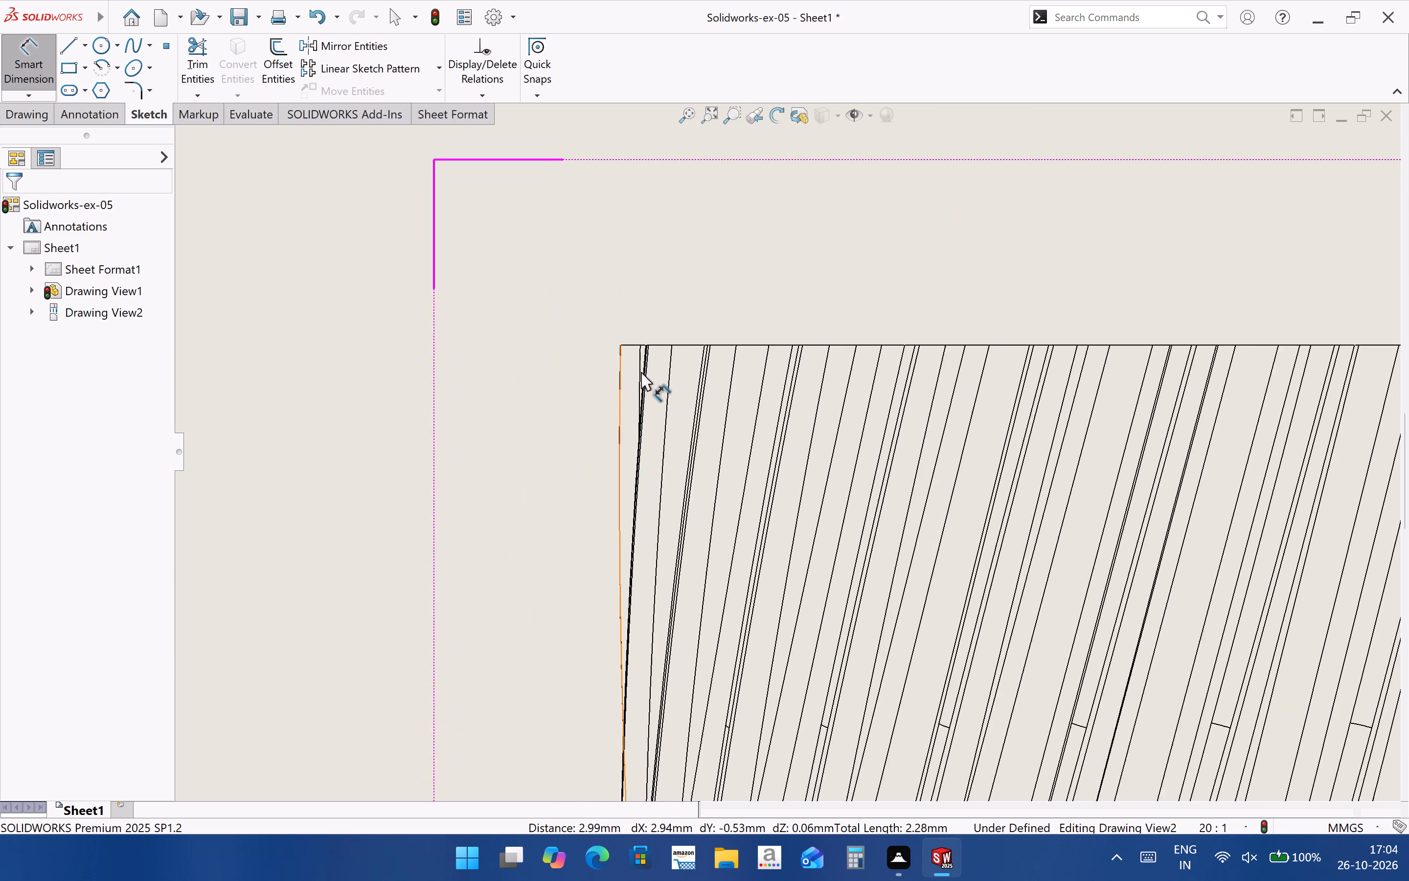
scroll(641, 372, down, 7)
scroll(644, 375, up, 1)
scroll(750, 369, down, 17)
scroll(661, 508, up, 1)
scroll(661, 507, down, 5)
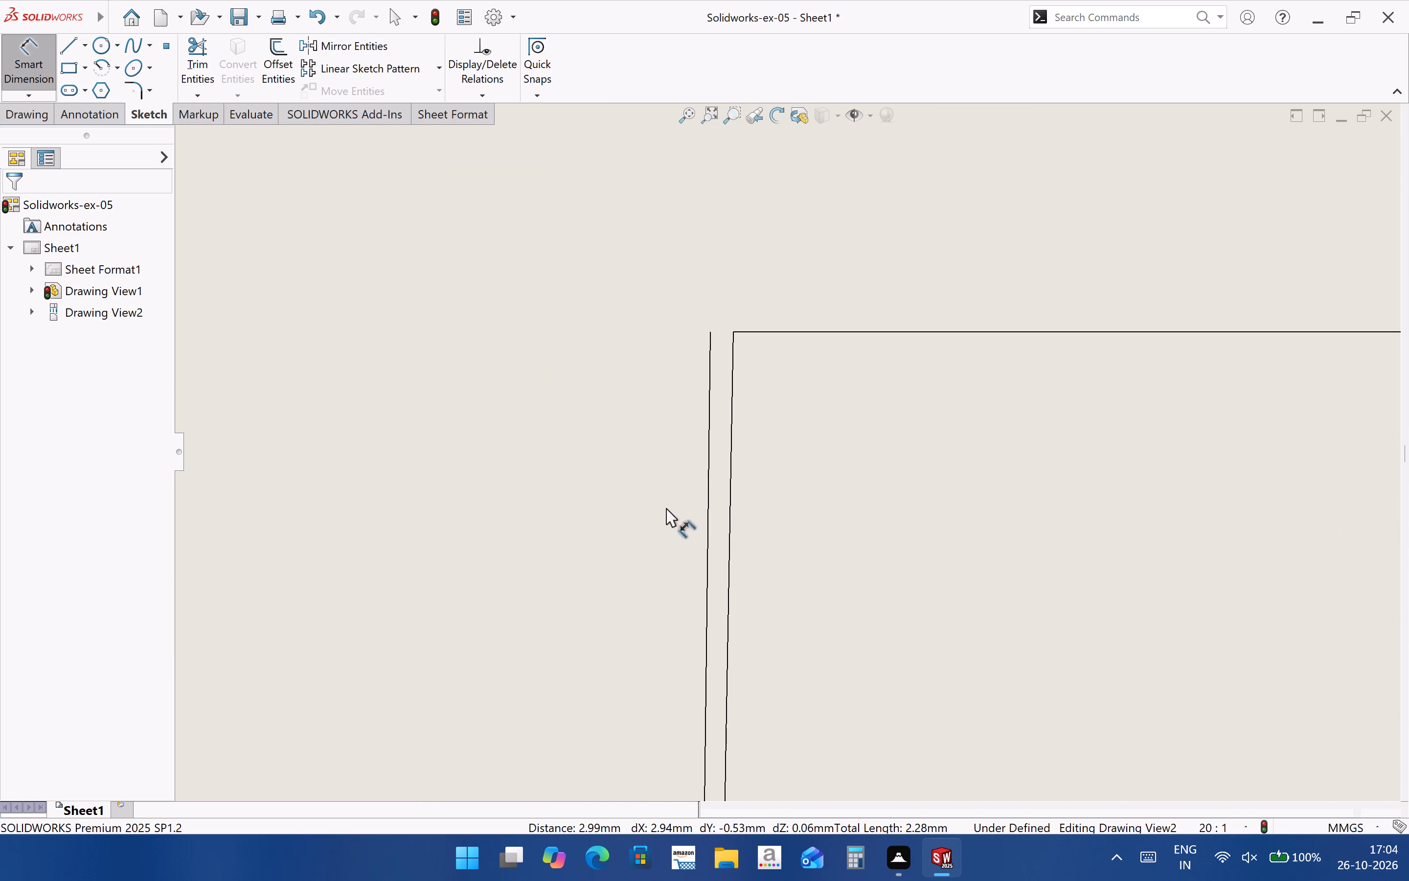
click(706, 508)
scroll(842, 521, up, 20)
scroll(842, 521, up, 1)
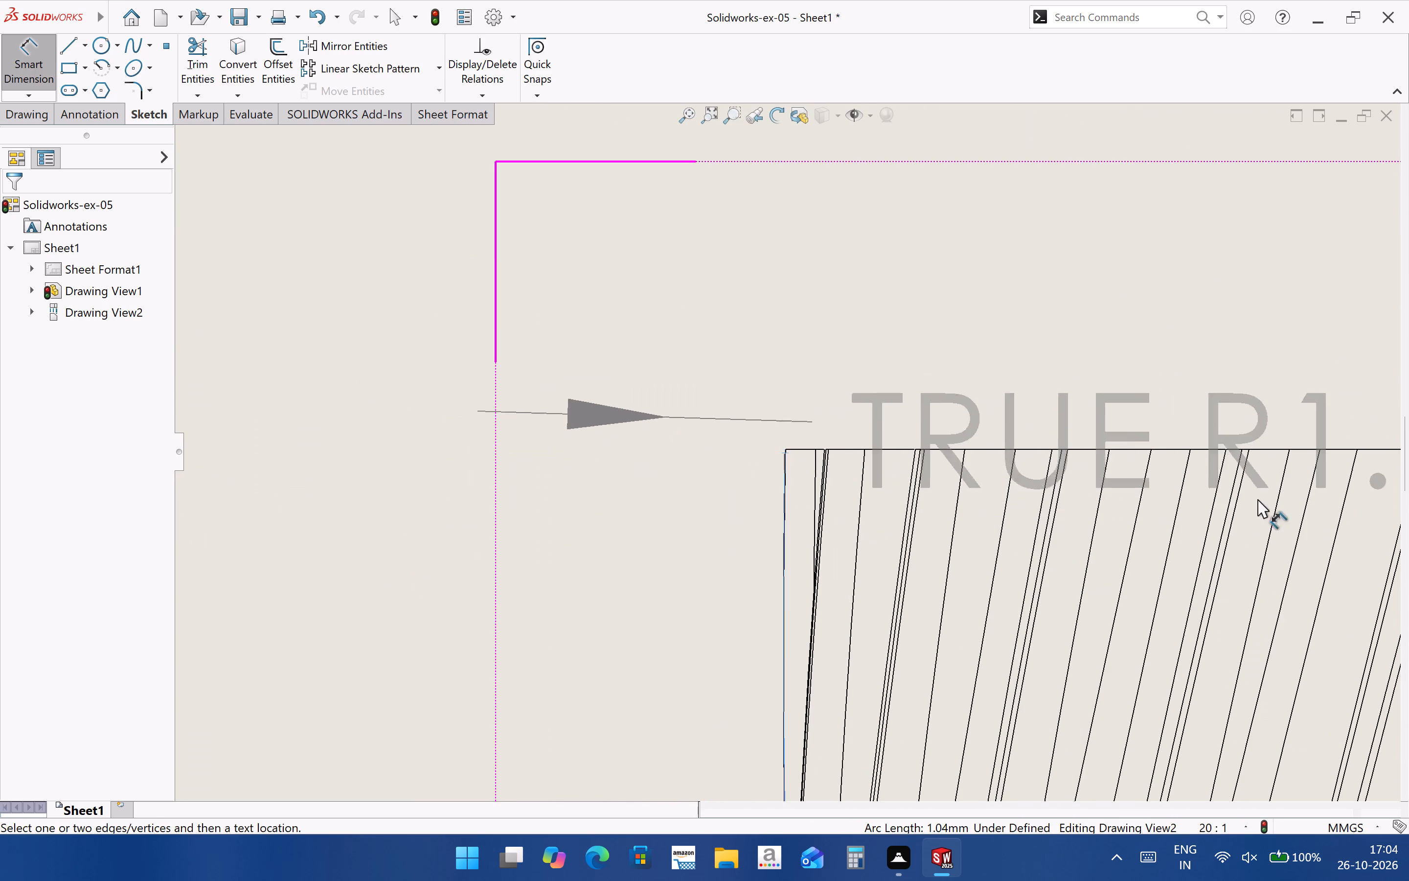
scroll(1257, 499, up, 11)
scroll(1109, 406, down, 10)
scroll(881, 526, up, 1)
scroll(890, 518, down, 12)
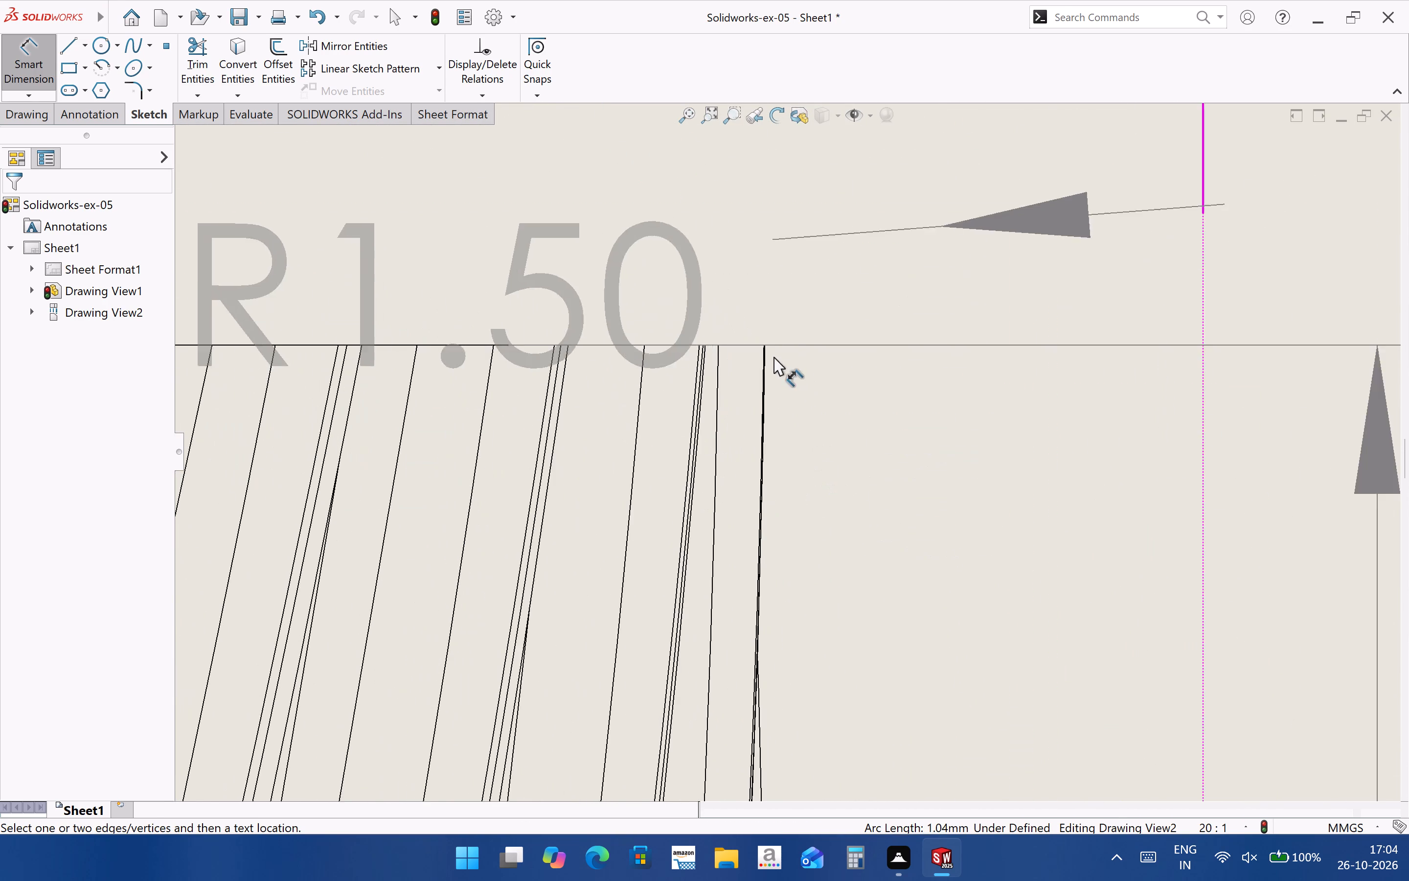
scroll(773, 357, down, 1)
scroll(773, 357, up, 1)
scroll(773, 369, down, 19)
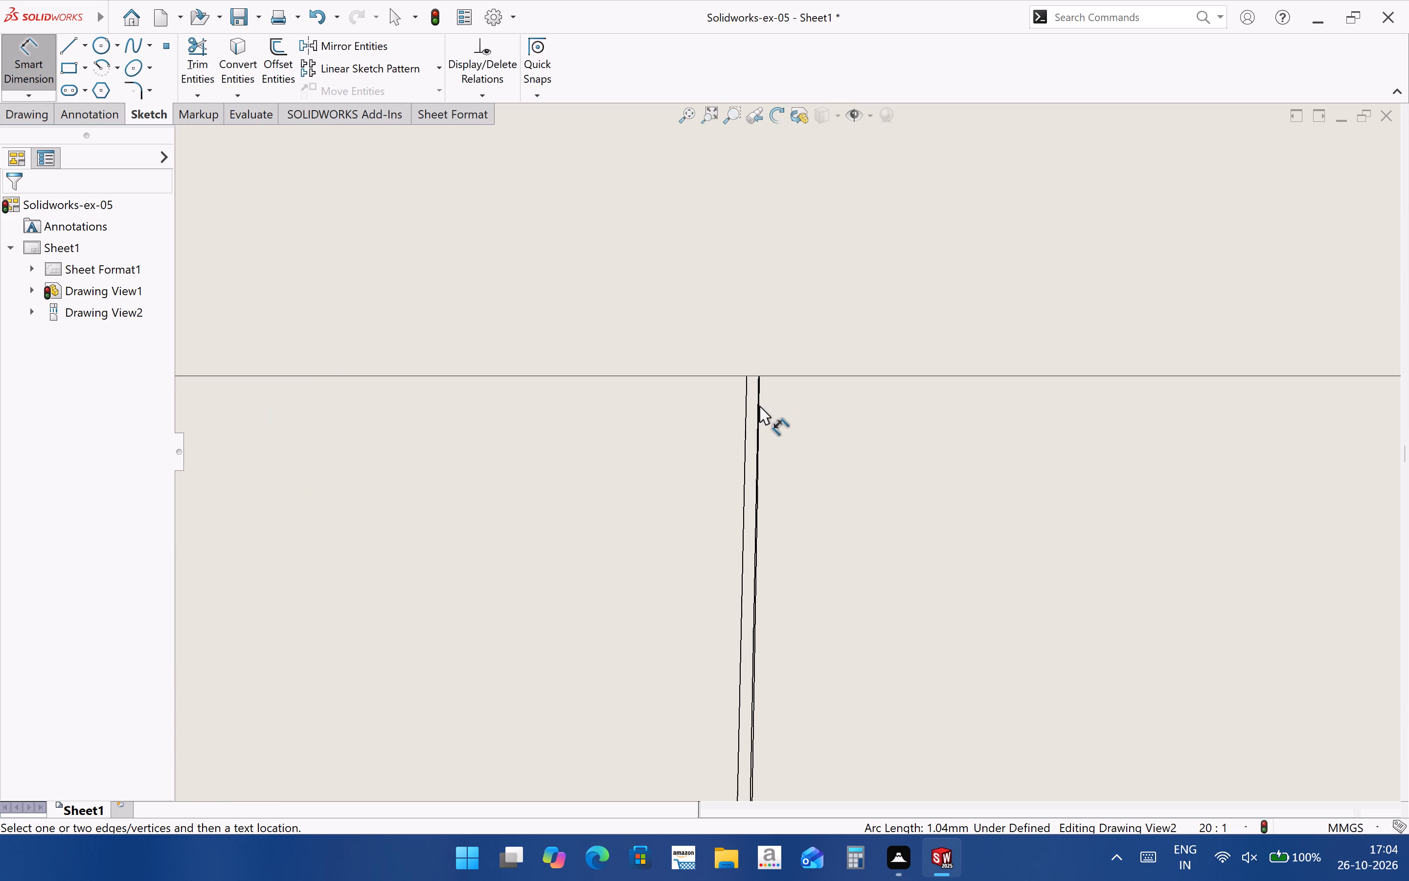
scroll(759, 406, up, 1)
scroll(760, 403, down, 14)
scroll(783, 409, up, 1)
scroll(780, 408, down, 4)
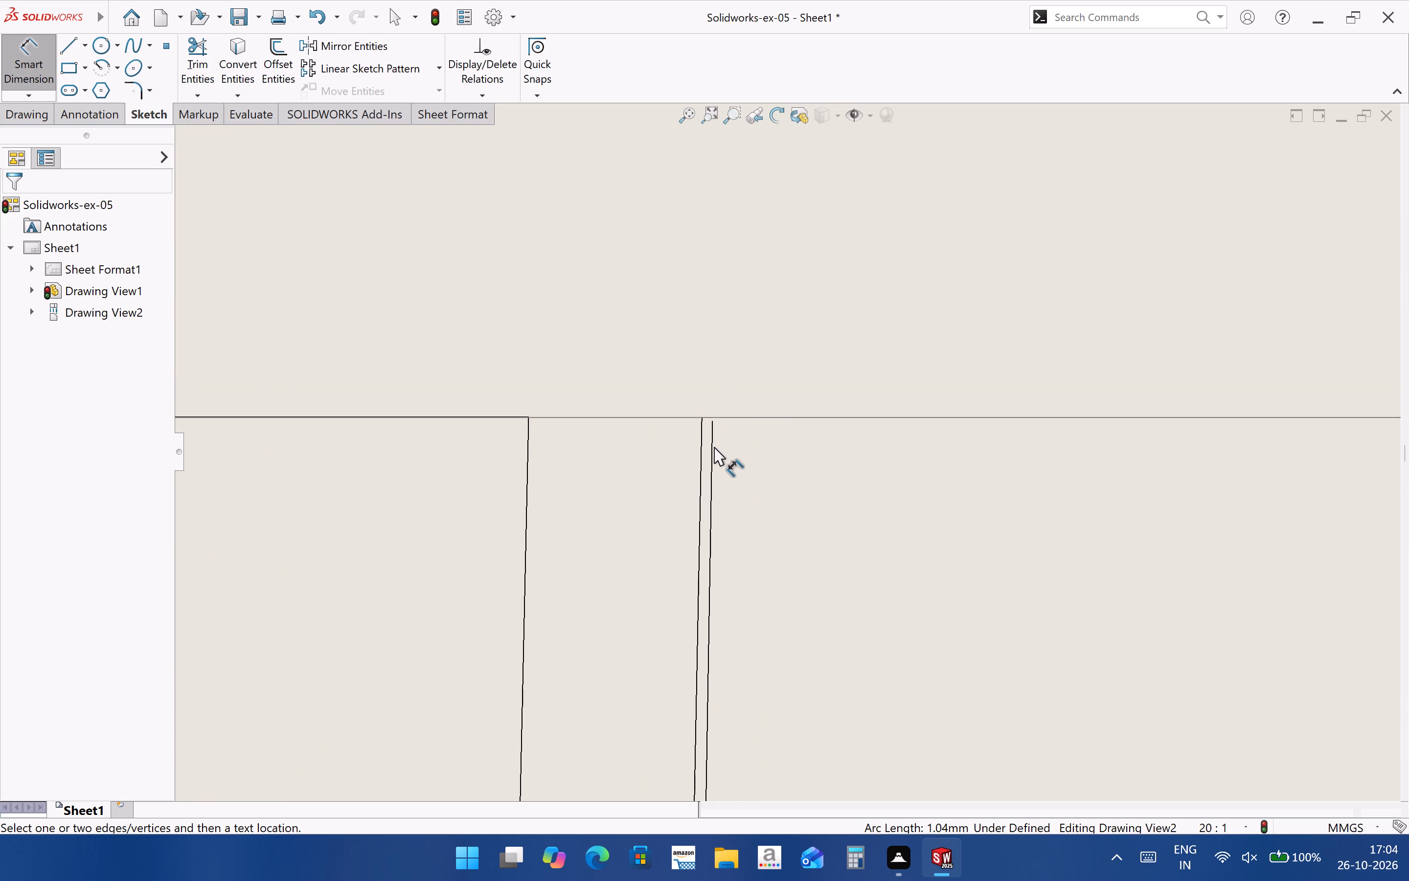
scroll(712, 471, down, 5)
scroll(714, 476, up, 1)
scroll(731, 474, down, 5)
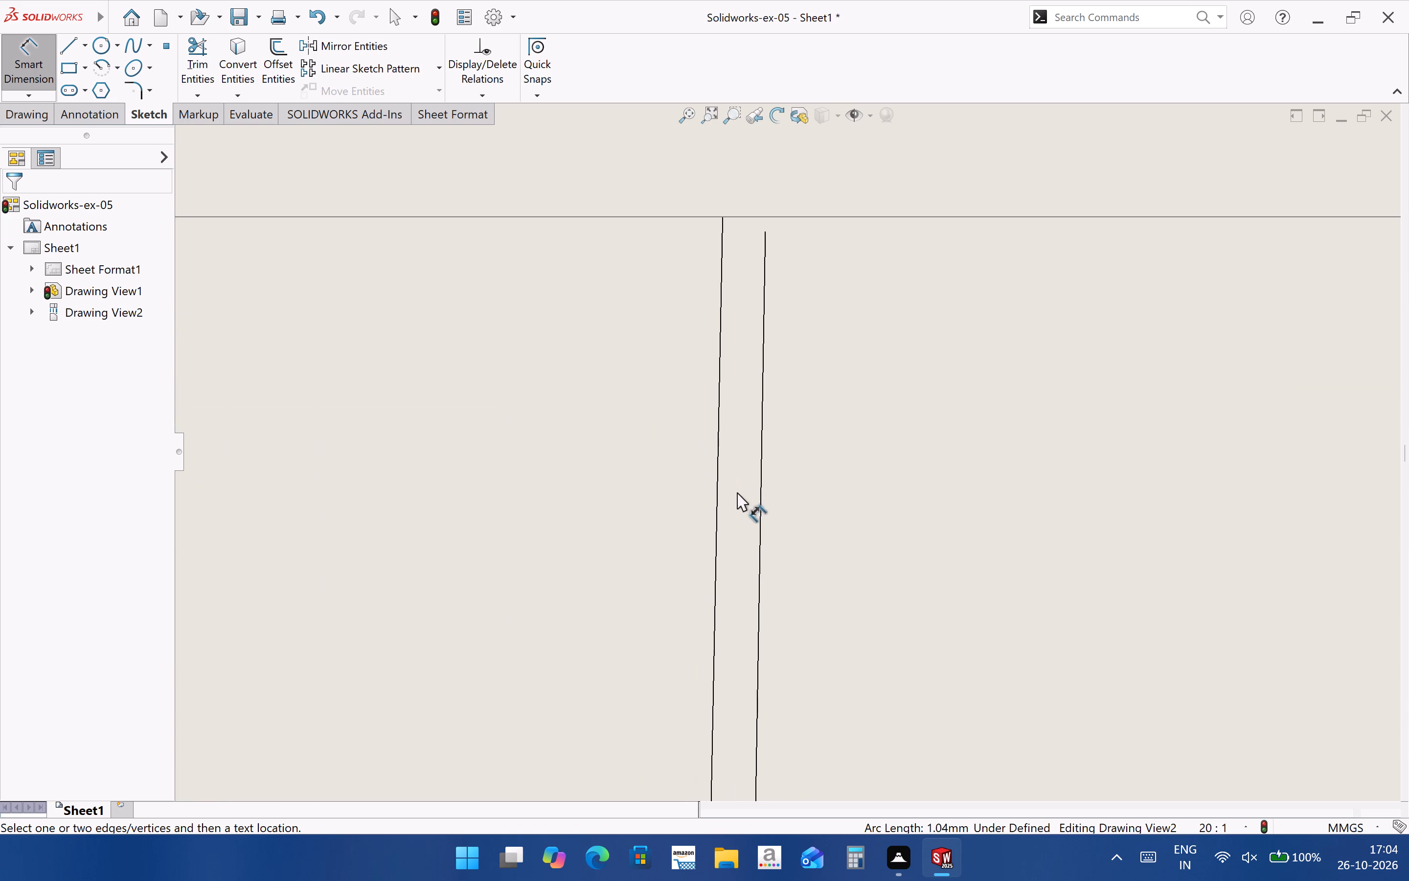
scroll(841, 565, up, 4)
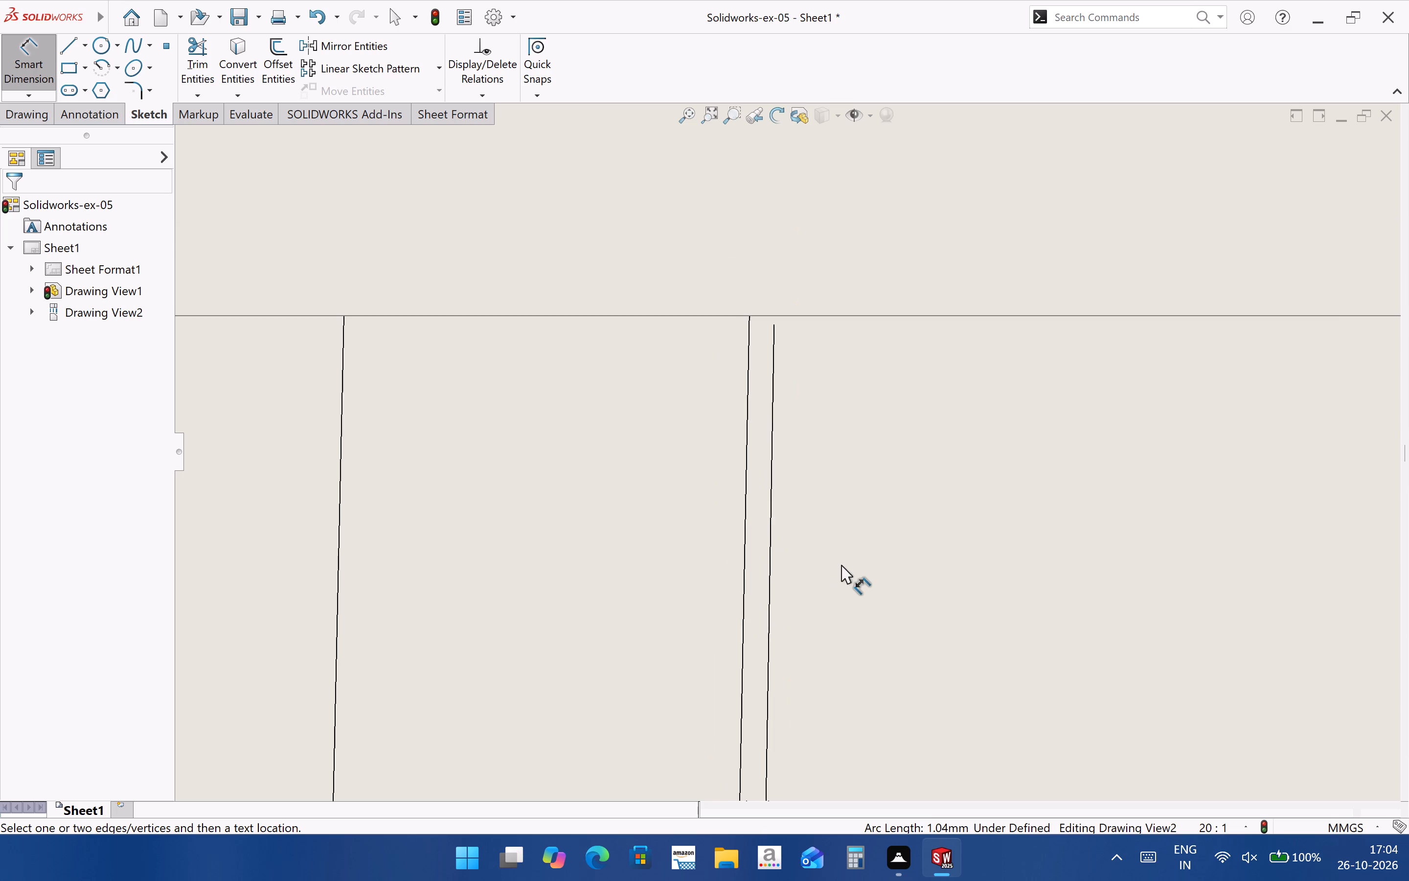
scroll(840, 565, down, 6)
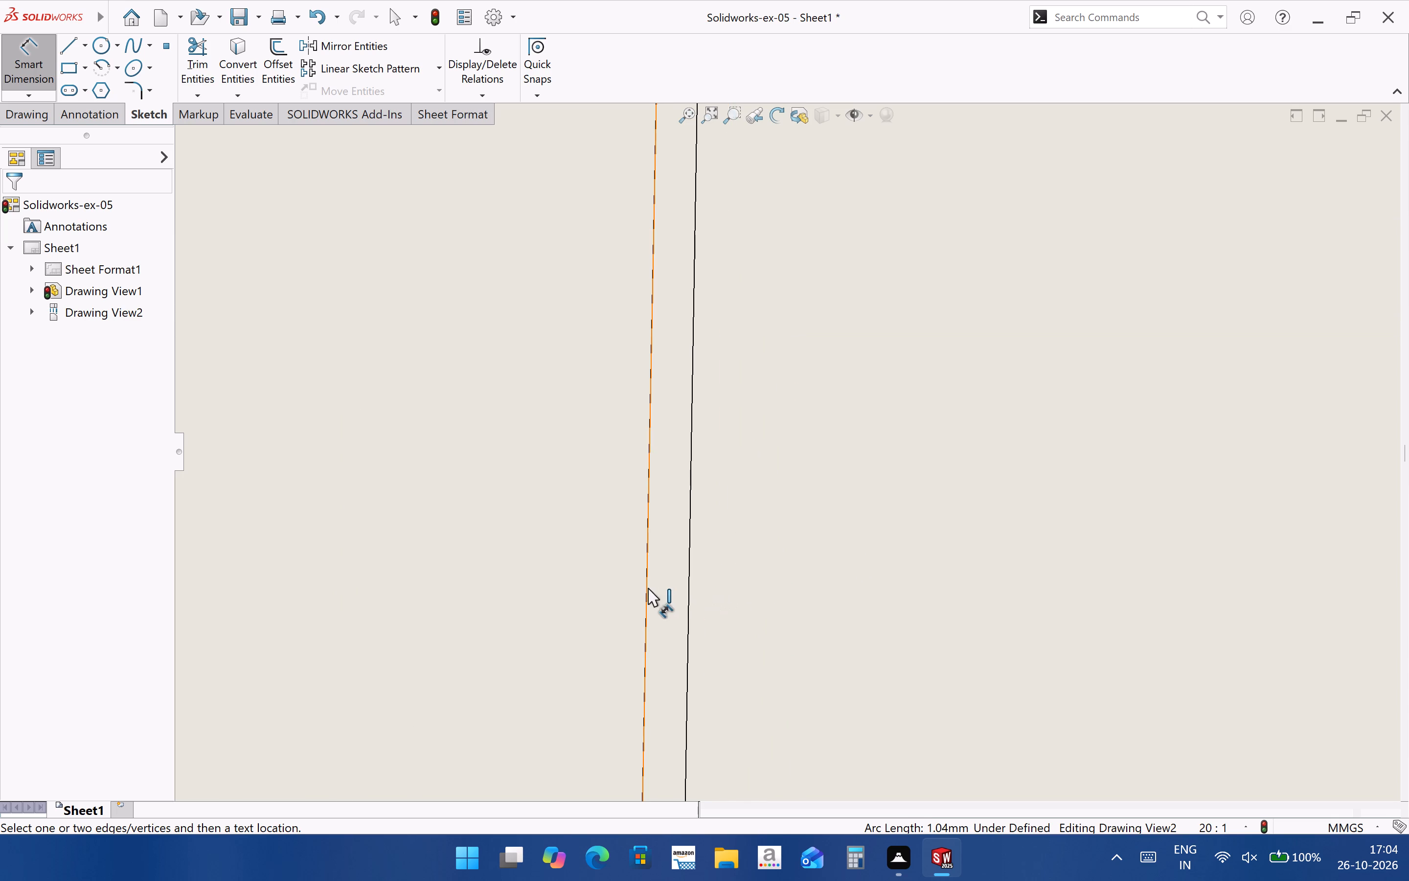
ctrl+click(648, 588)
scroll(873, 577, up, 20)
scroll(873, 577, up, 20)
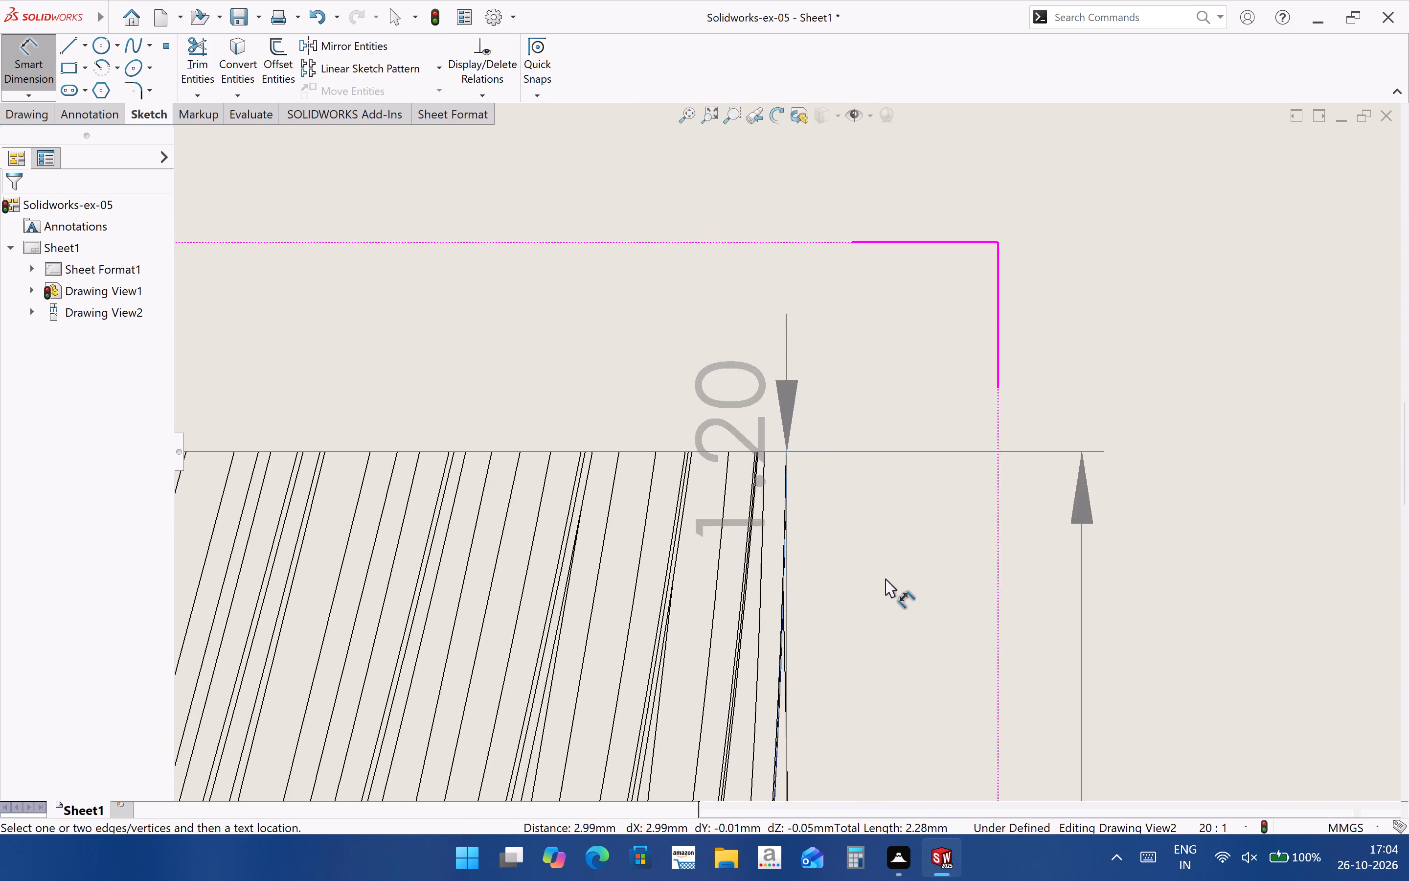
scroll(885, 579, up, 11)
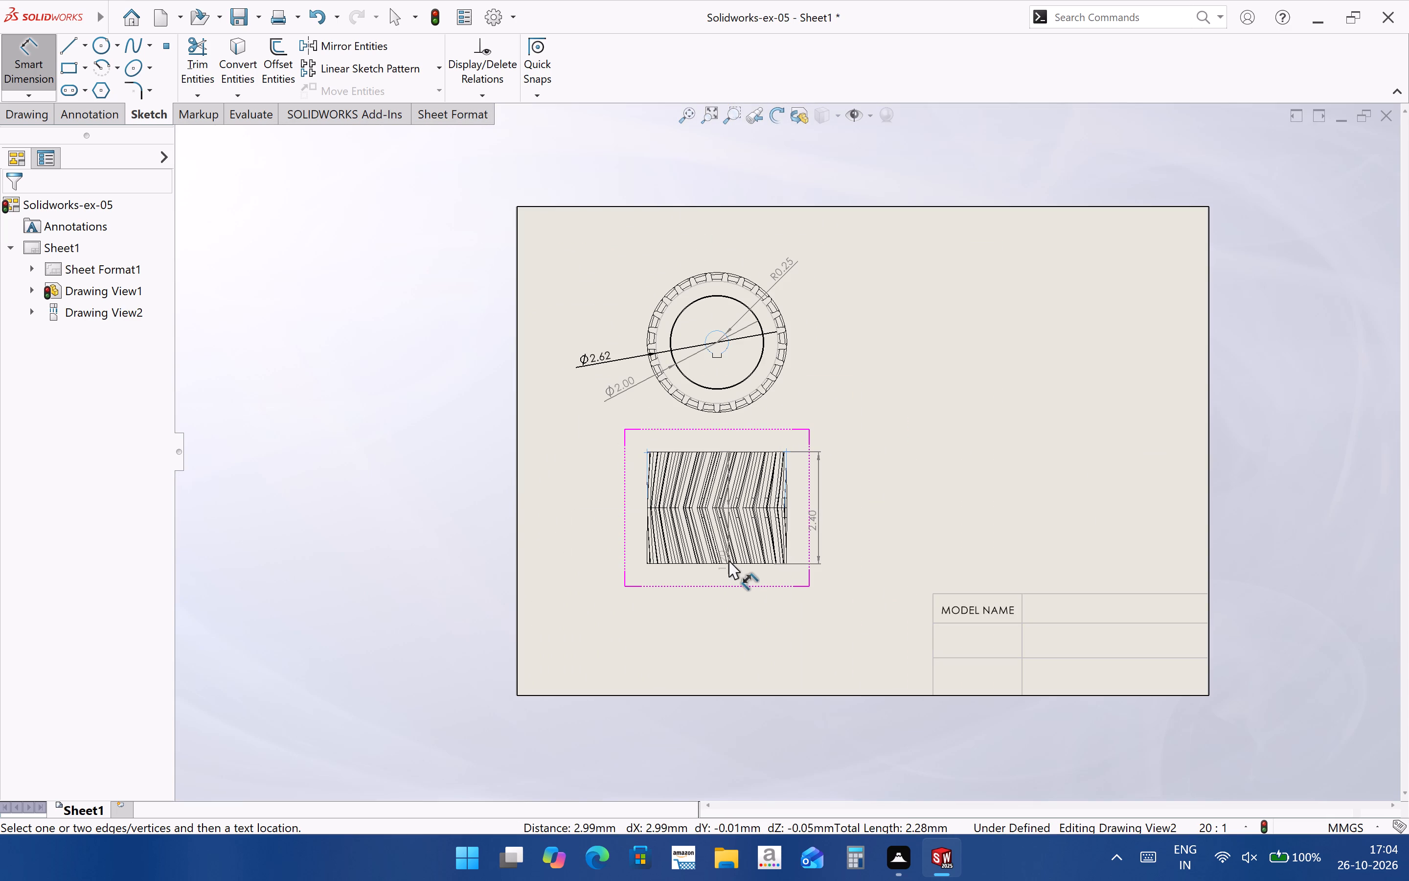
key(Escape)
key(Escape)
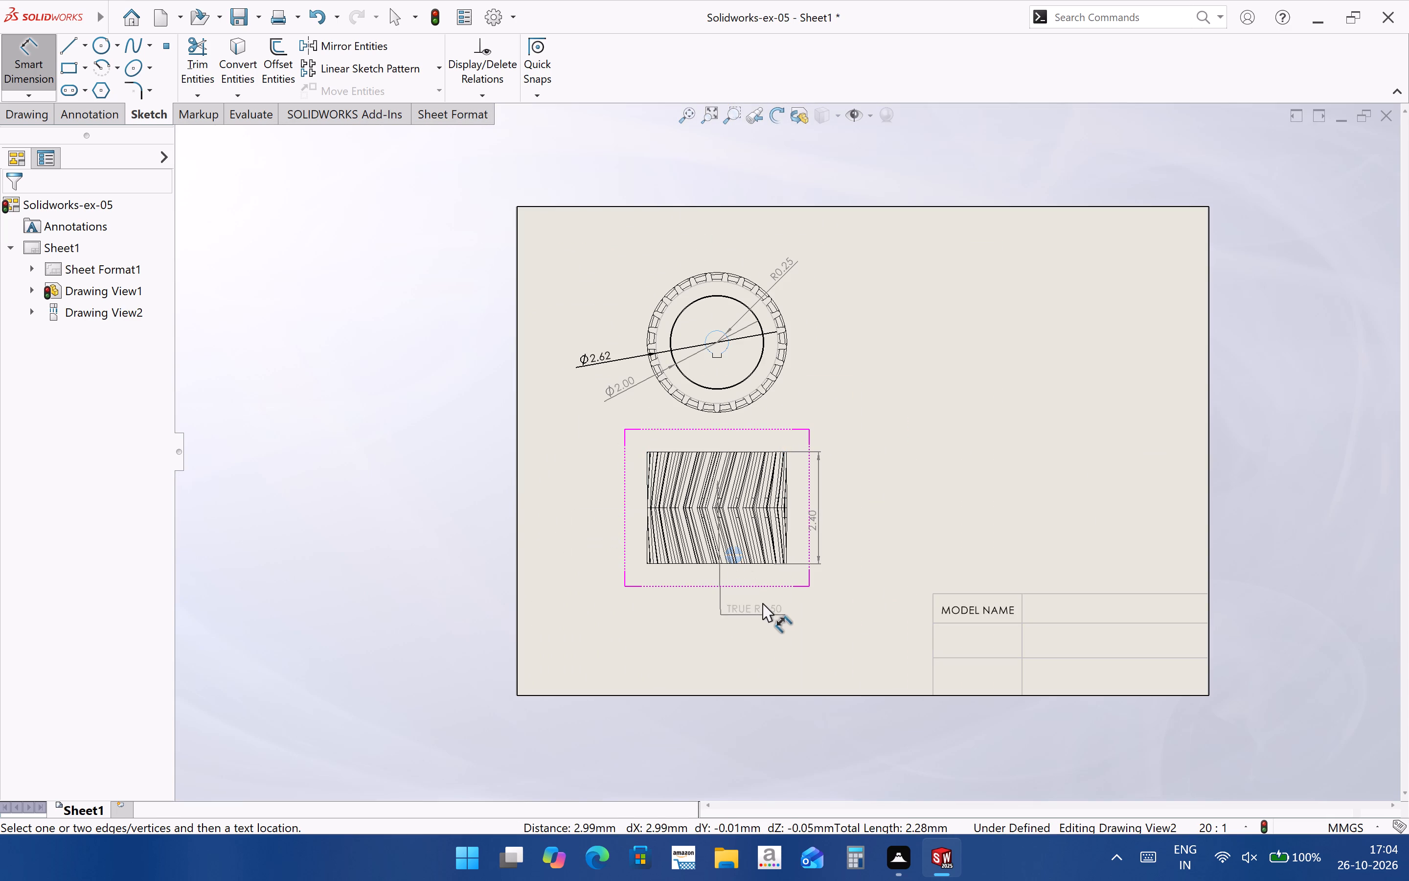
Draw a horizontal construction centerline about 2.99 mm long across the full bottom edge of the projected teeth view.
click(85, 40)
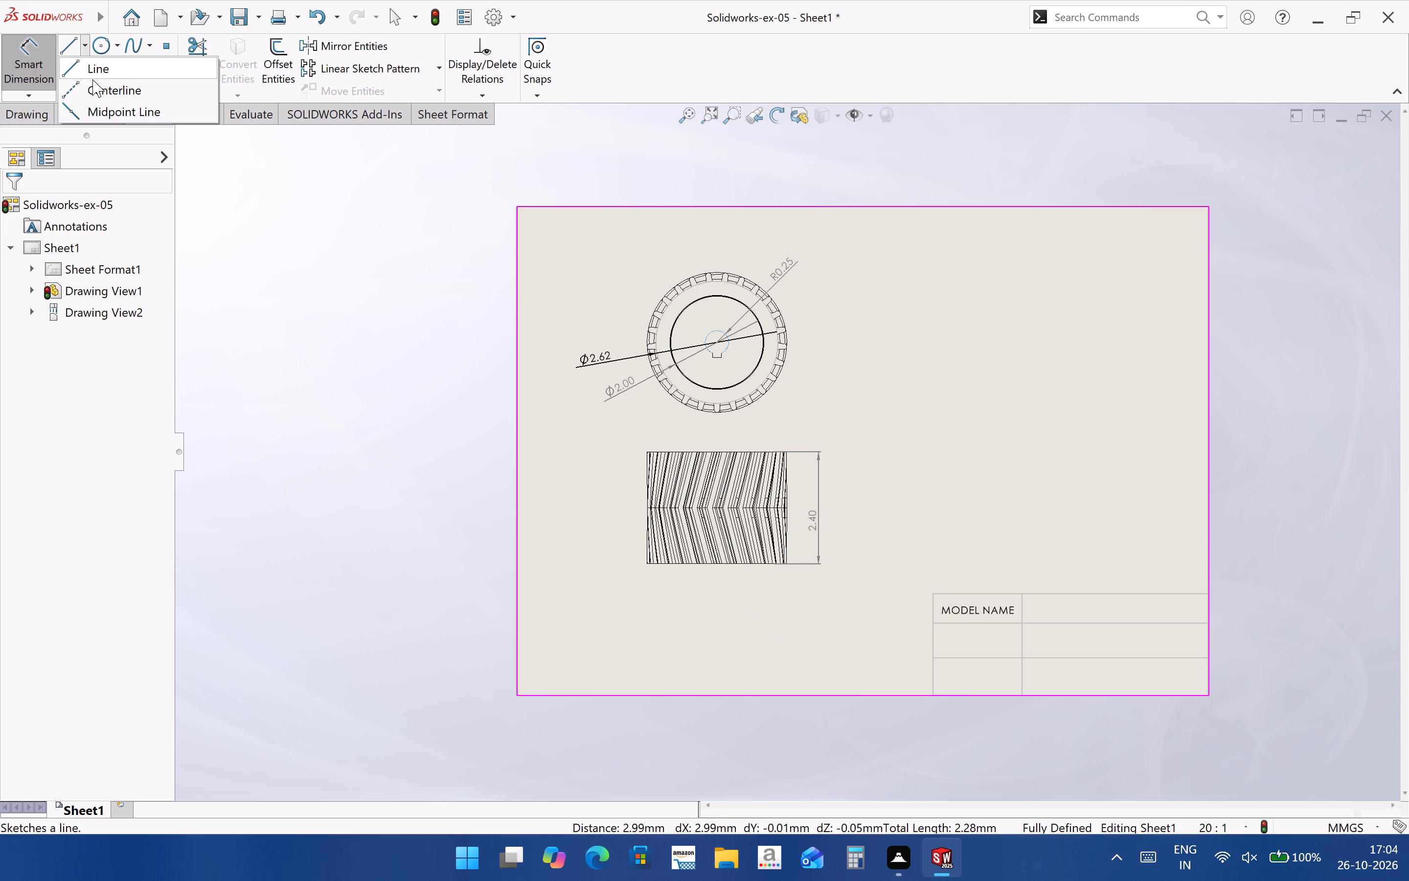
click(92, 79)
scroll(649, 568, down, 8)
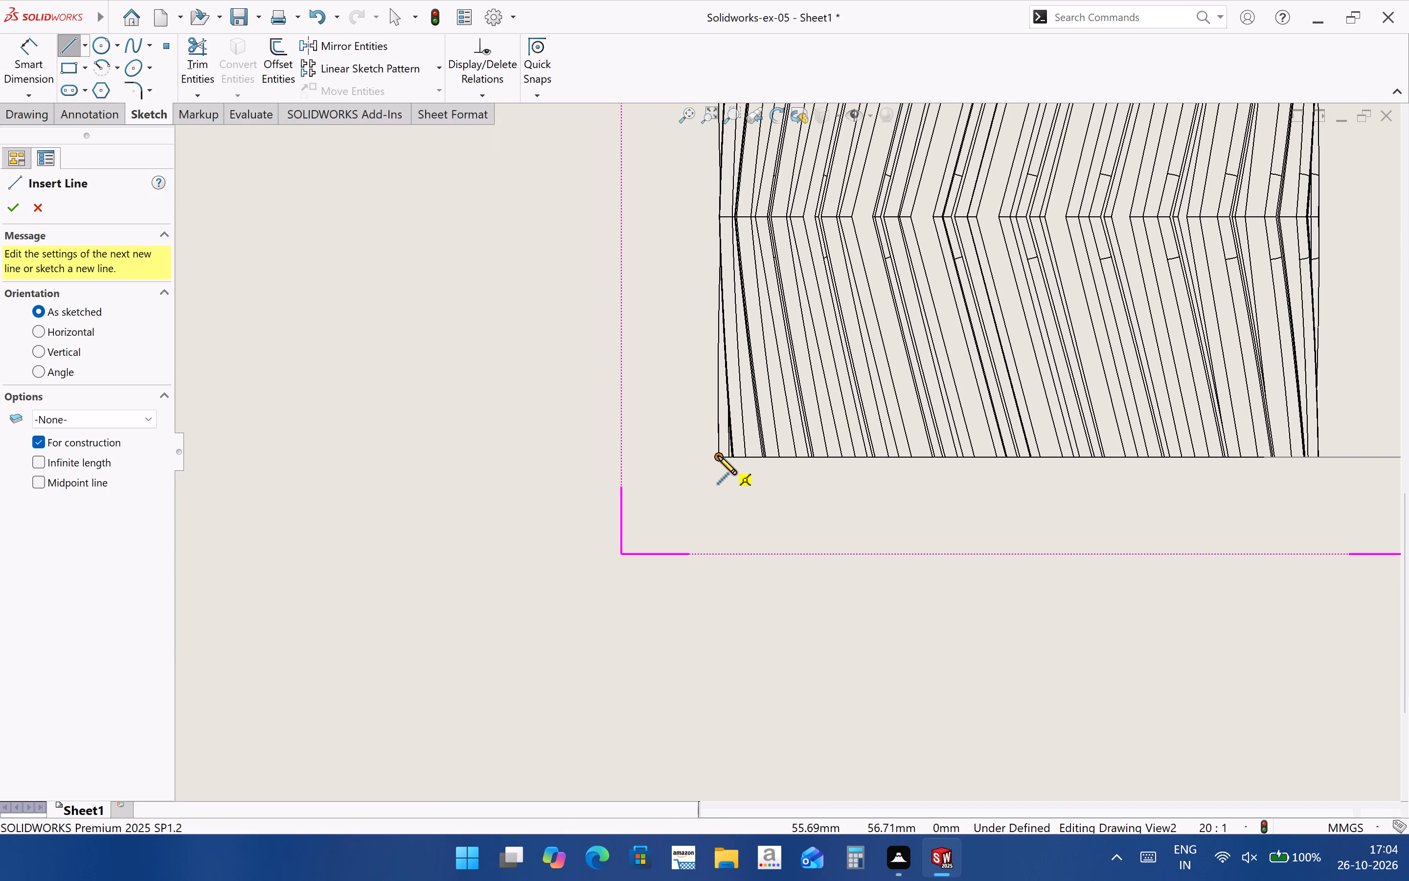
click(718, 456)
scroll(1306, 464, up, 2)
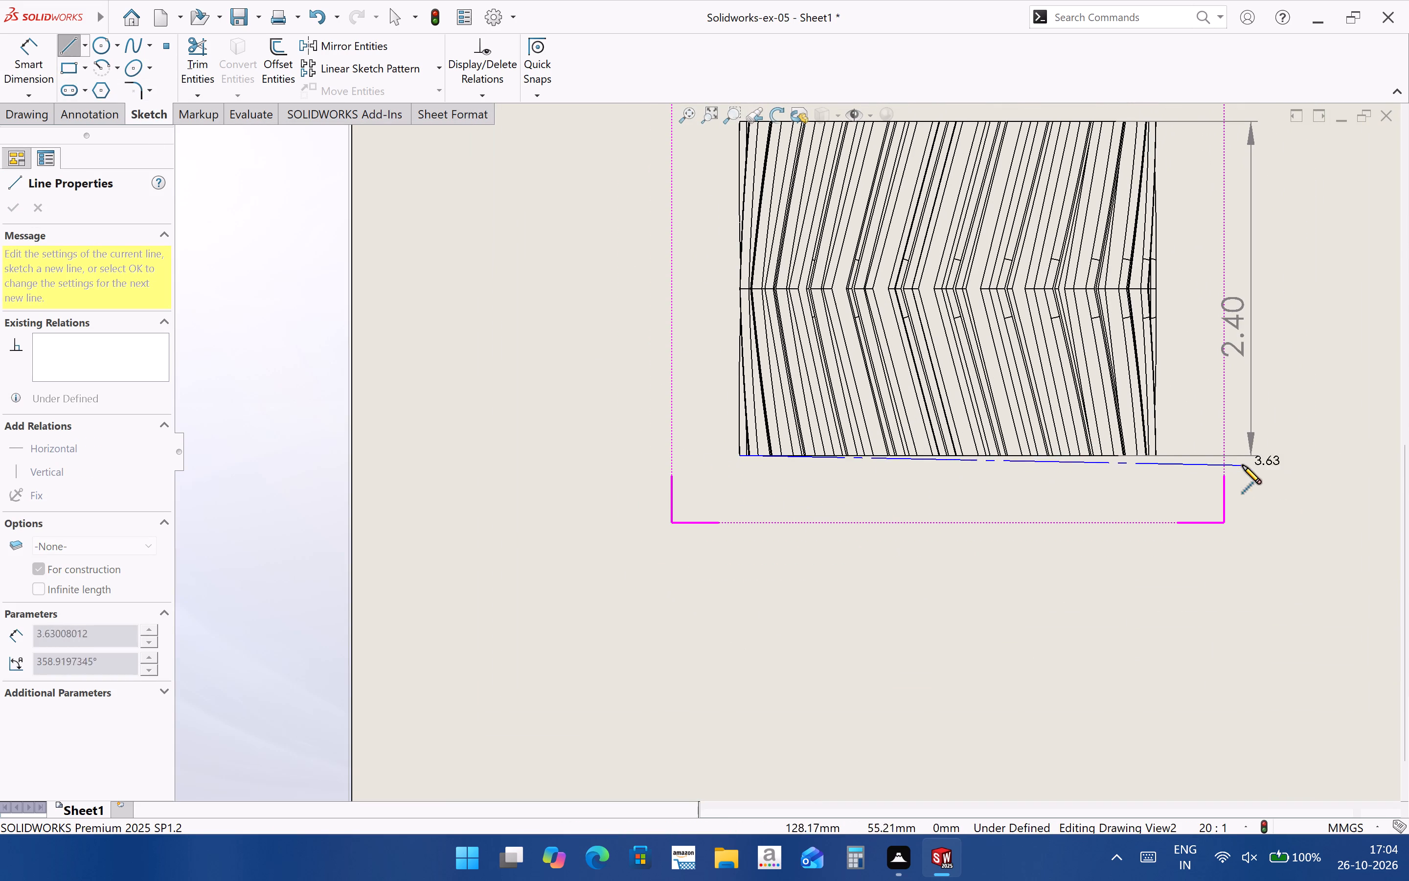
click(1158, 456)
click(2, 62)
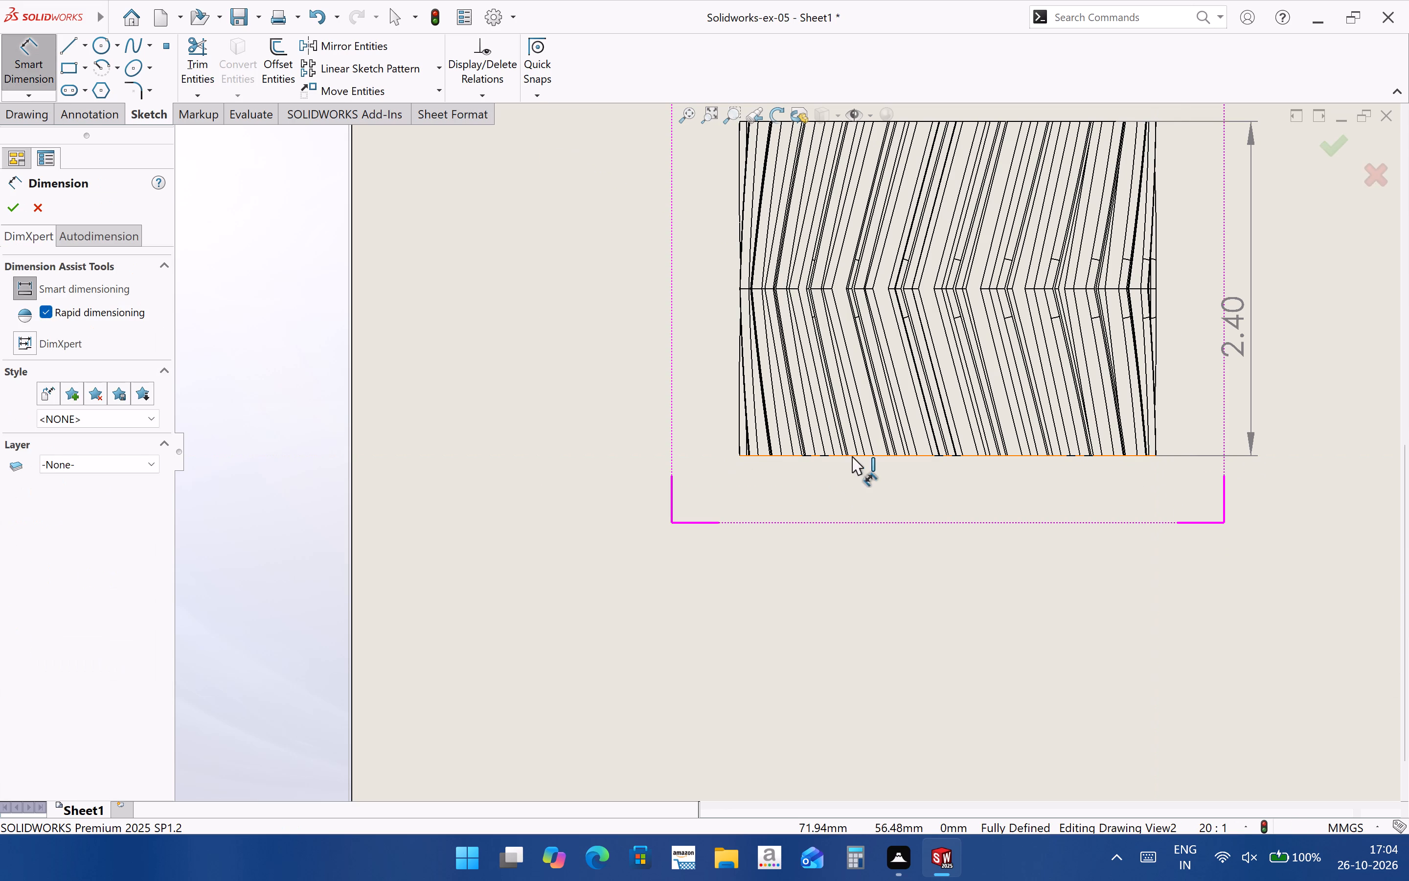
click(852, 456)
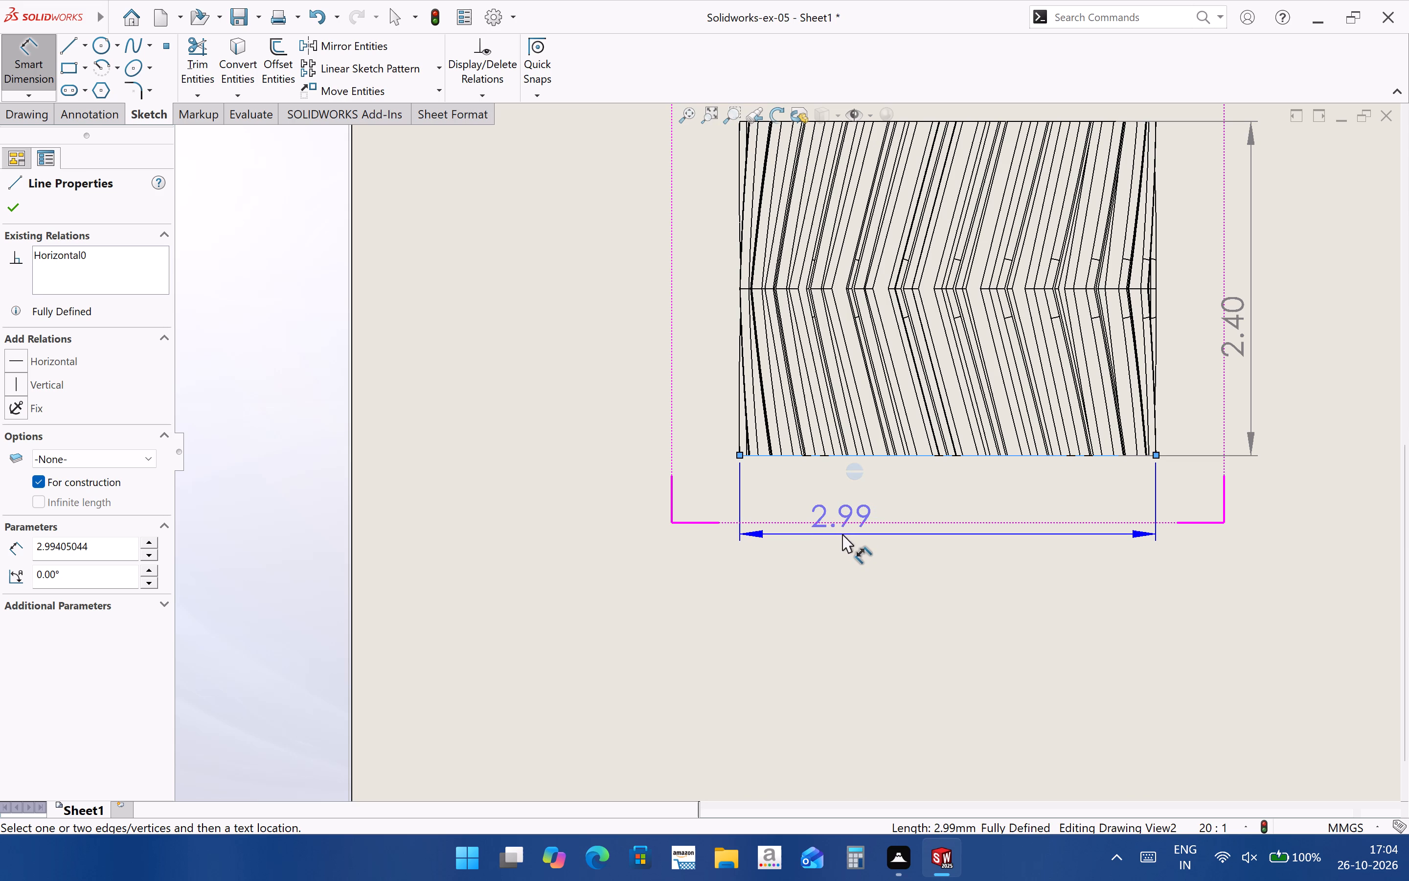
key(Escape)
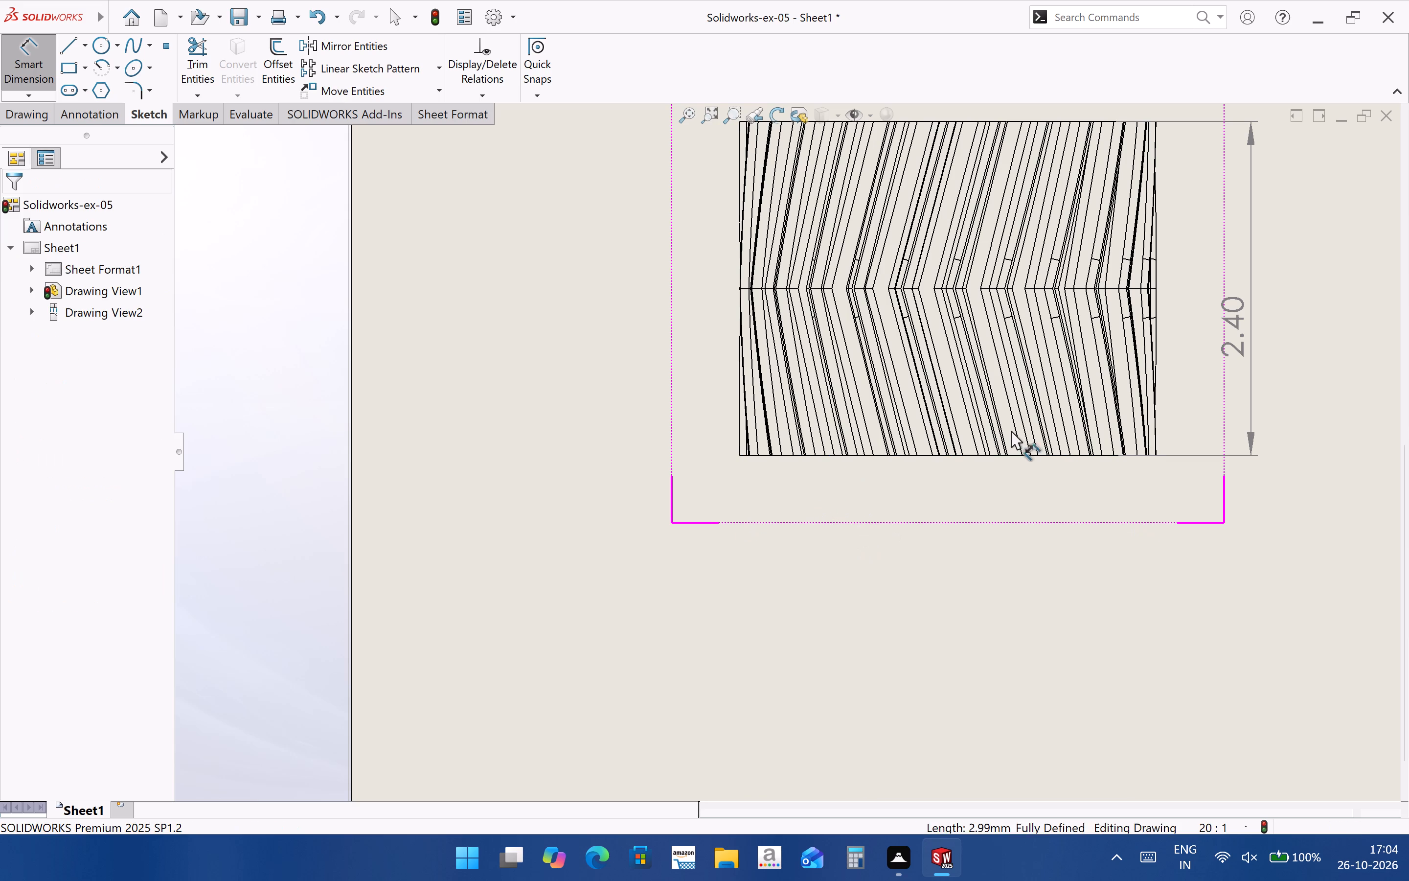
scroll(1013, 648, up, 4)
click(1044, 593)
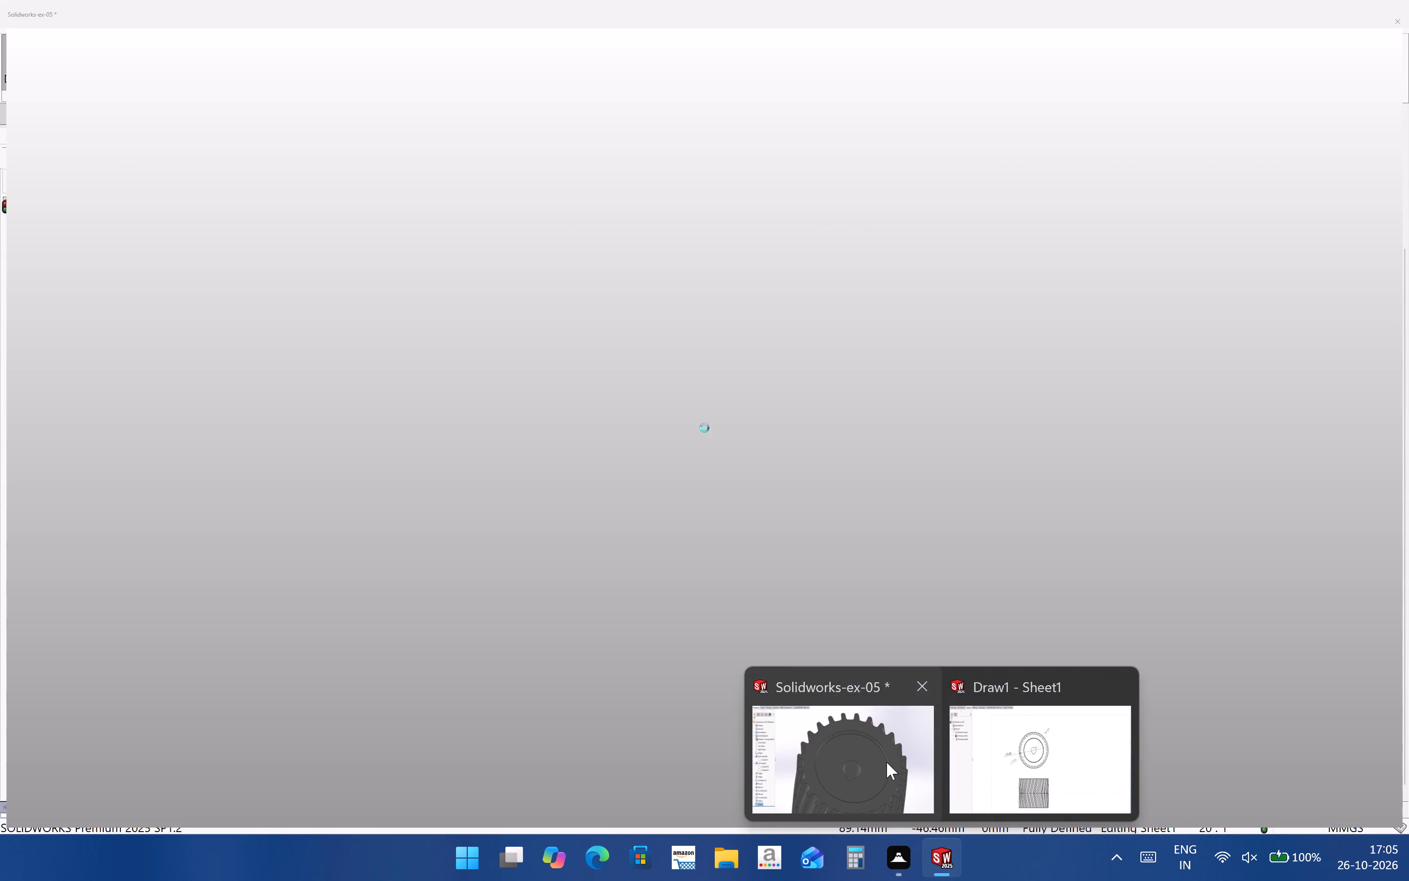
Switch to the gear part, dimension the Boss-Extrude1 sketch circle to a 3.37 mm diameter, and rebuild, ignoring feature errors.
click(886, 762)
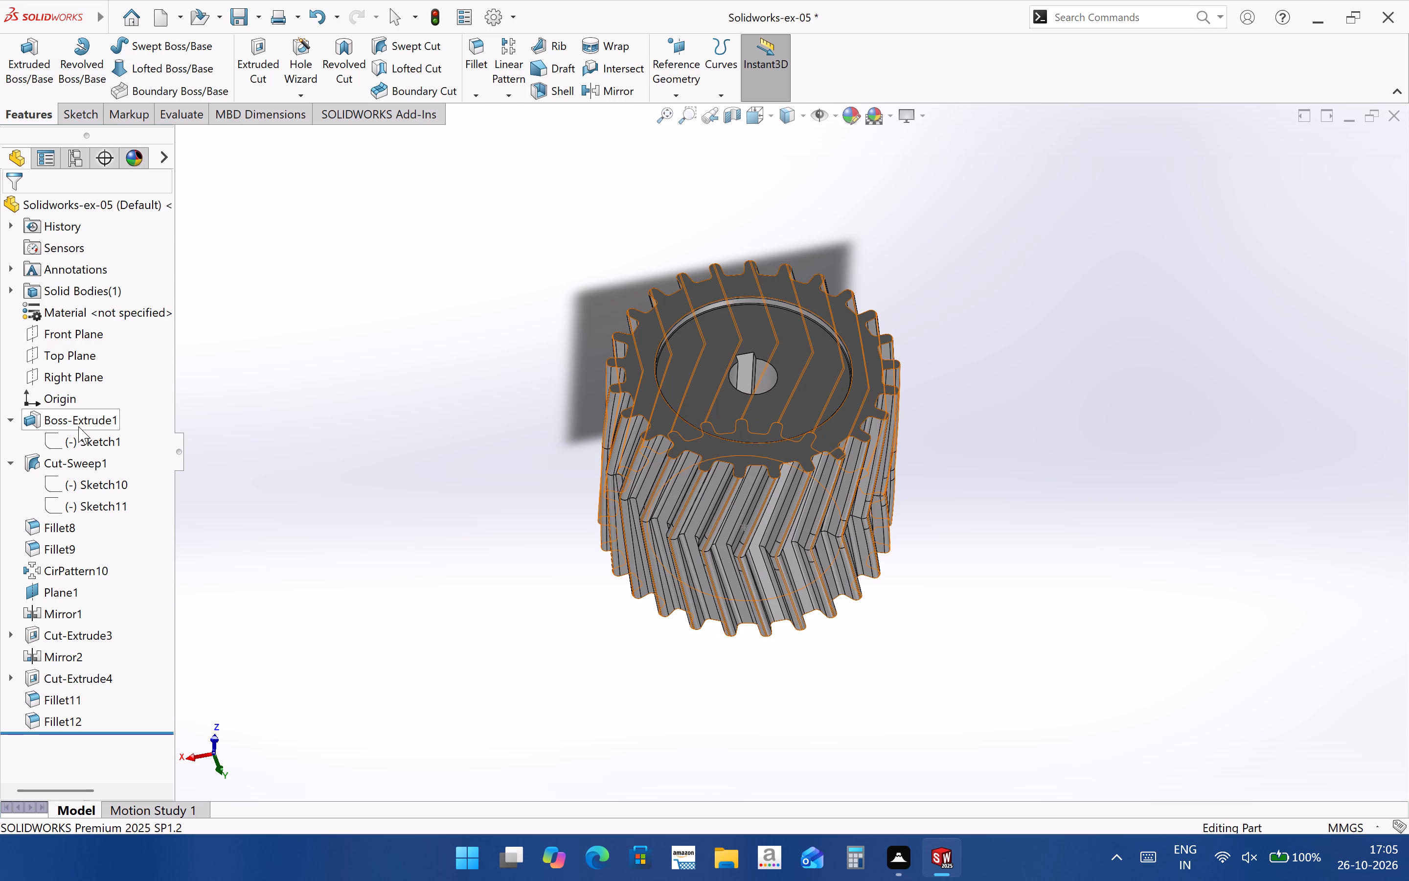
click(11, 417)
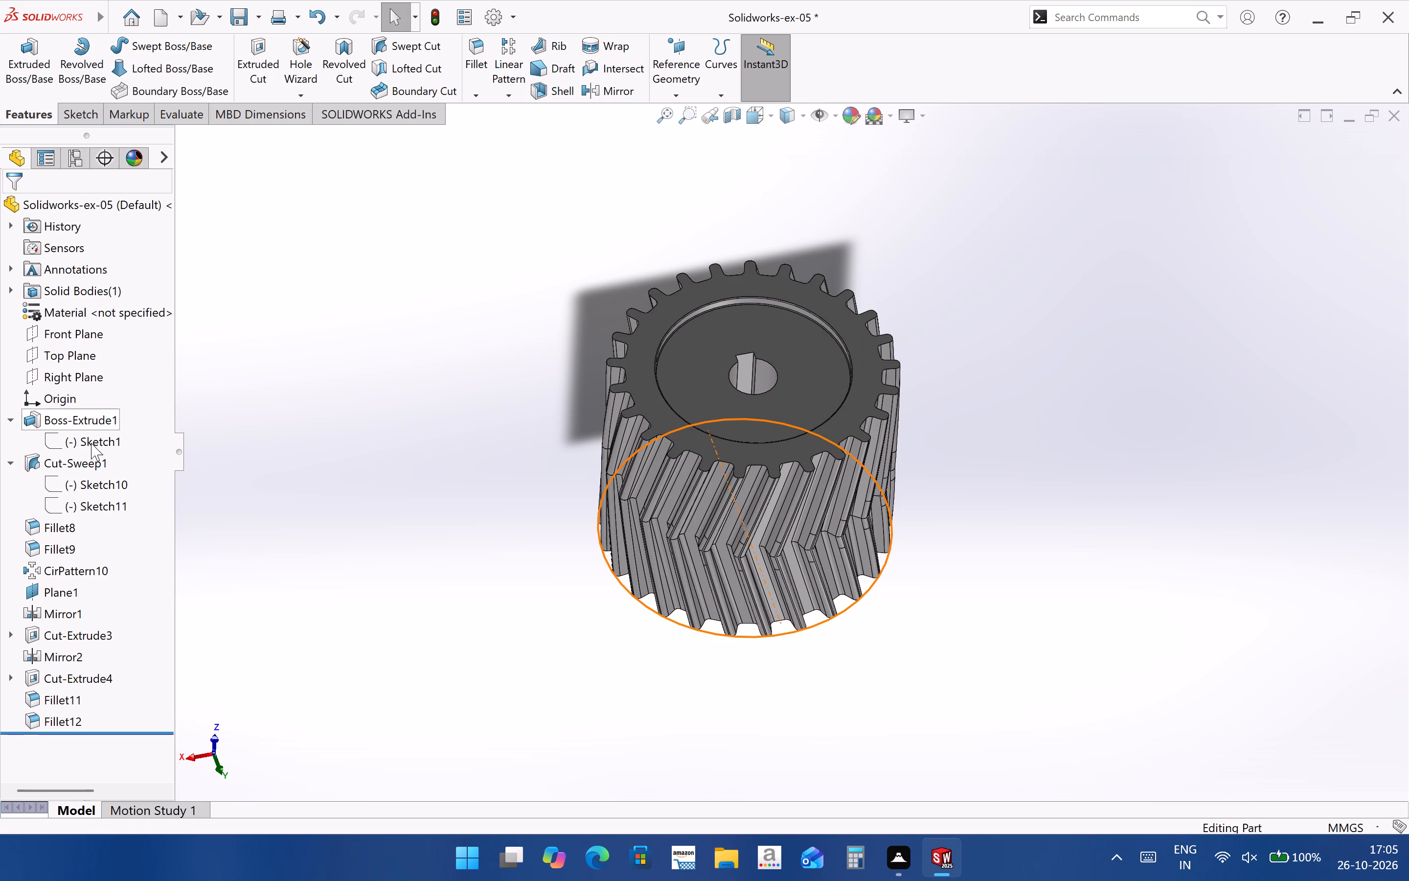
click(91, 443)
click(104, 412)
scroll(863, 592, up, 1)
click(67, 60)
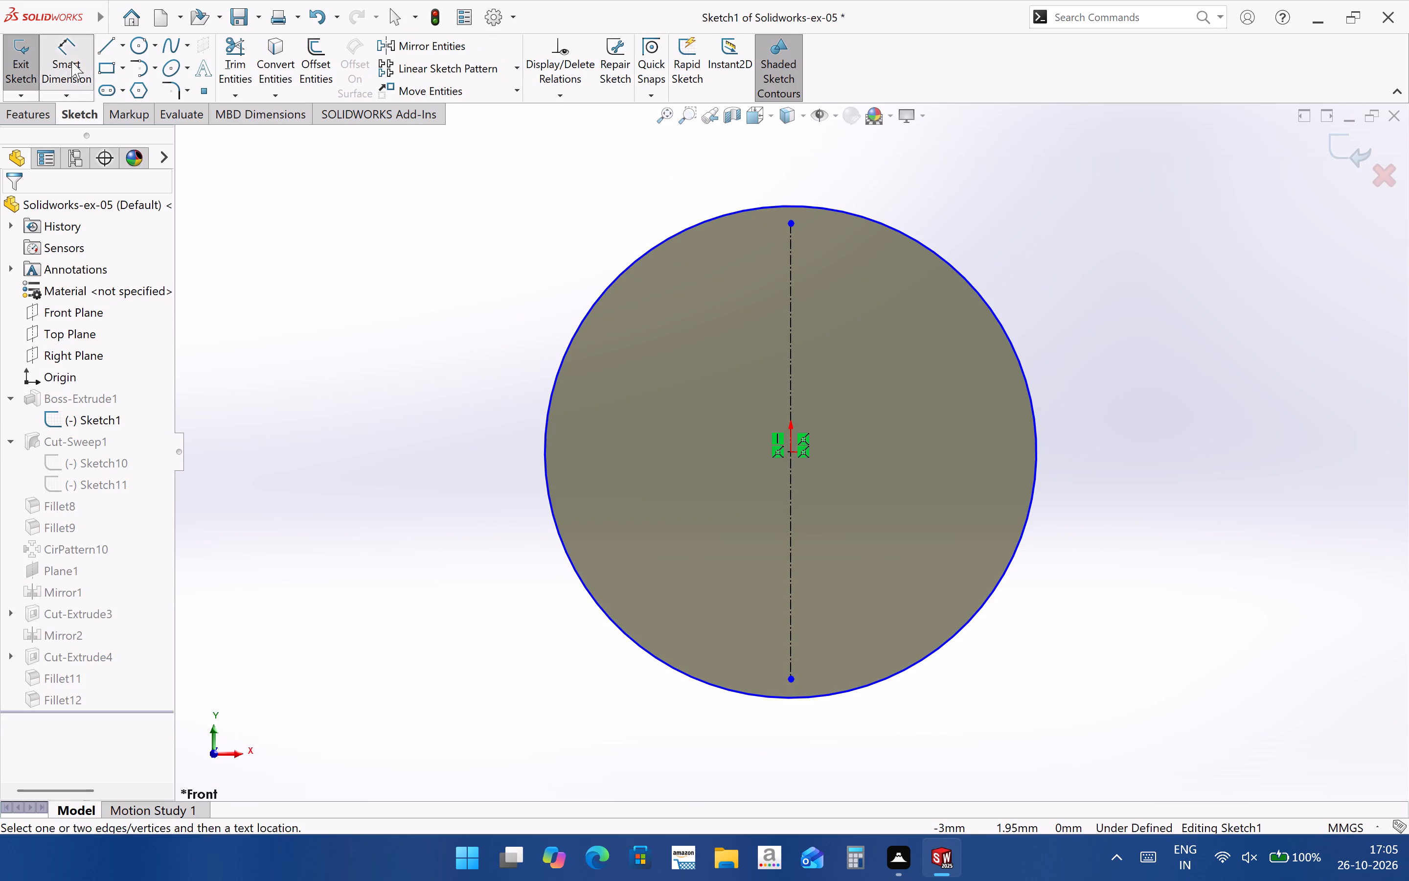
click(987, 303)
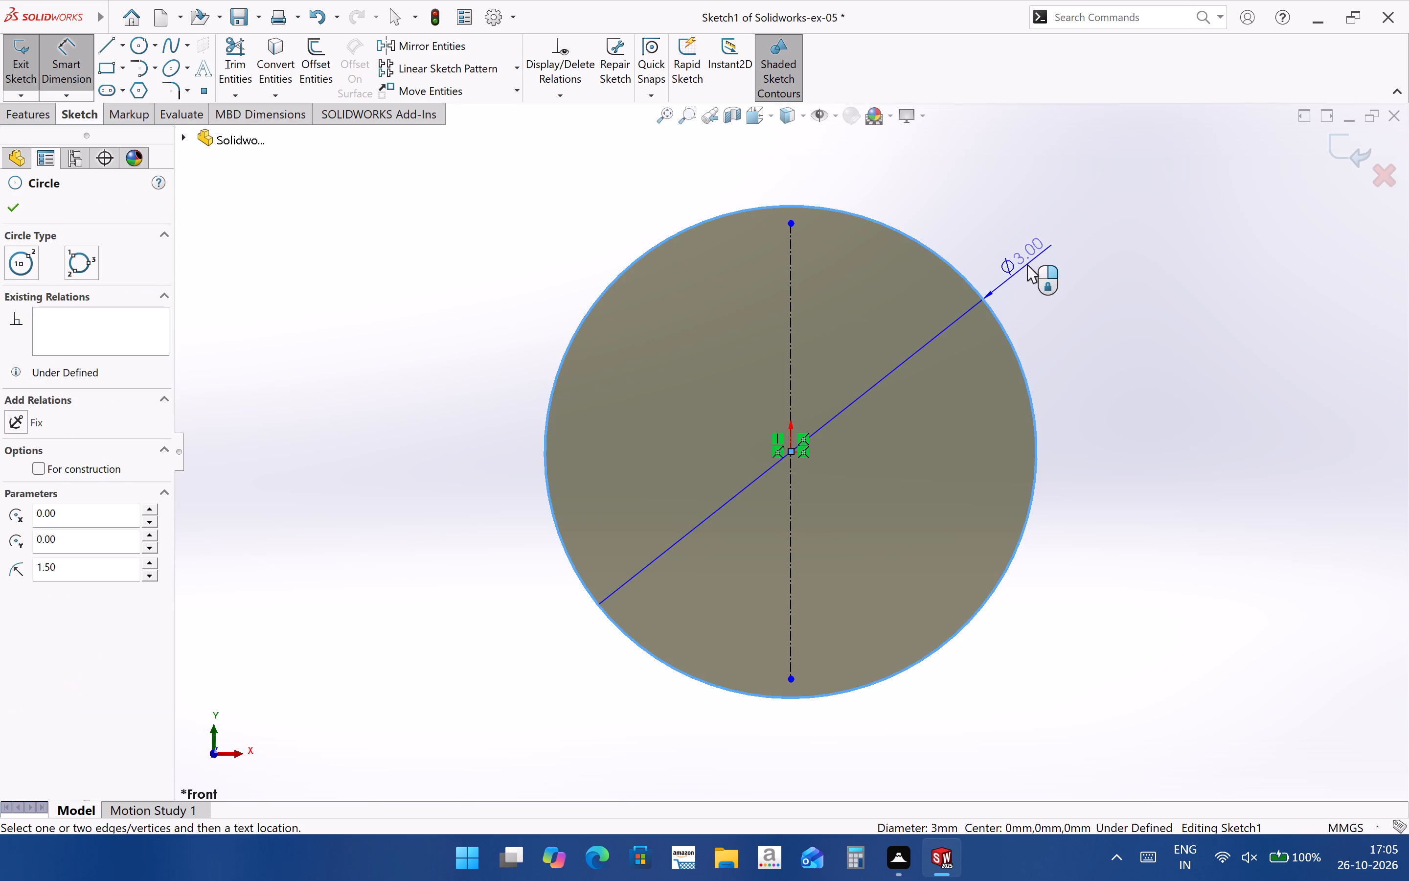
click(1027, 264)
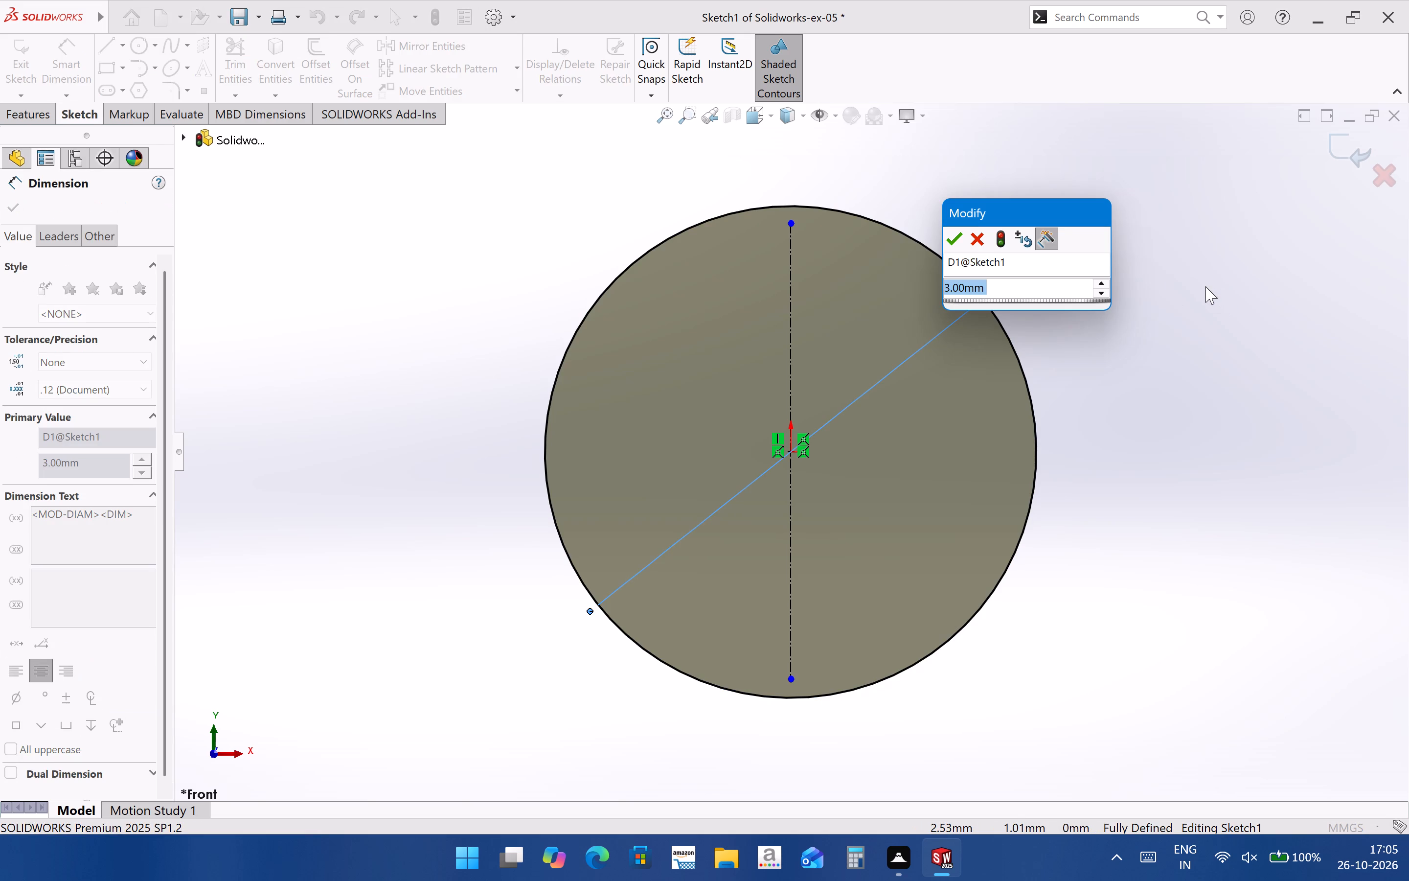
key(3)
text(.37)
key(Return)
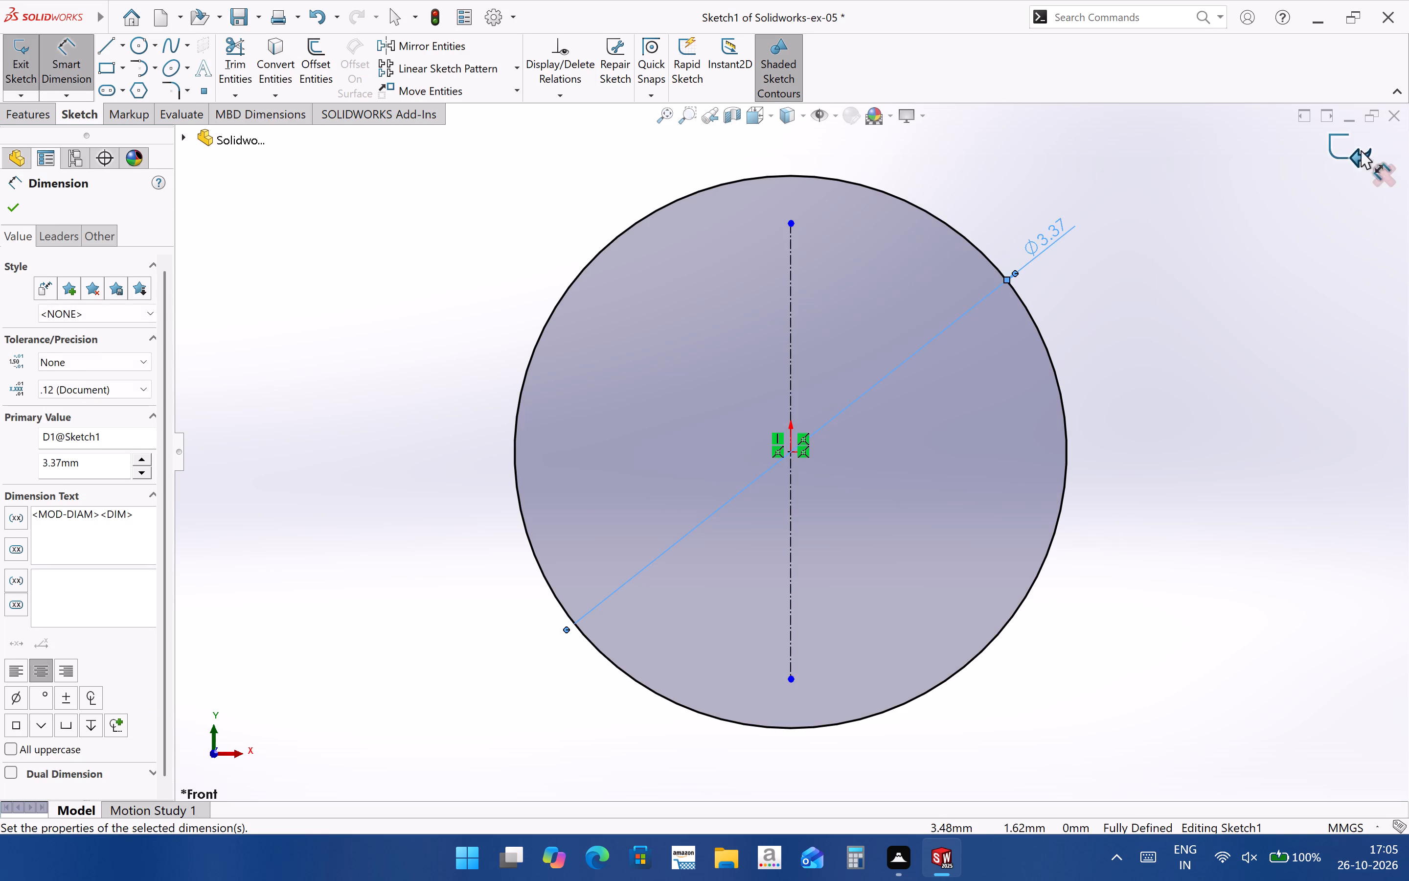
click(1361, 150)
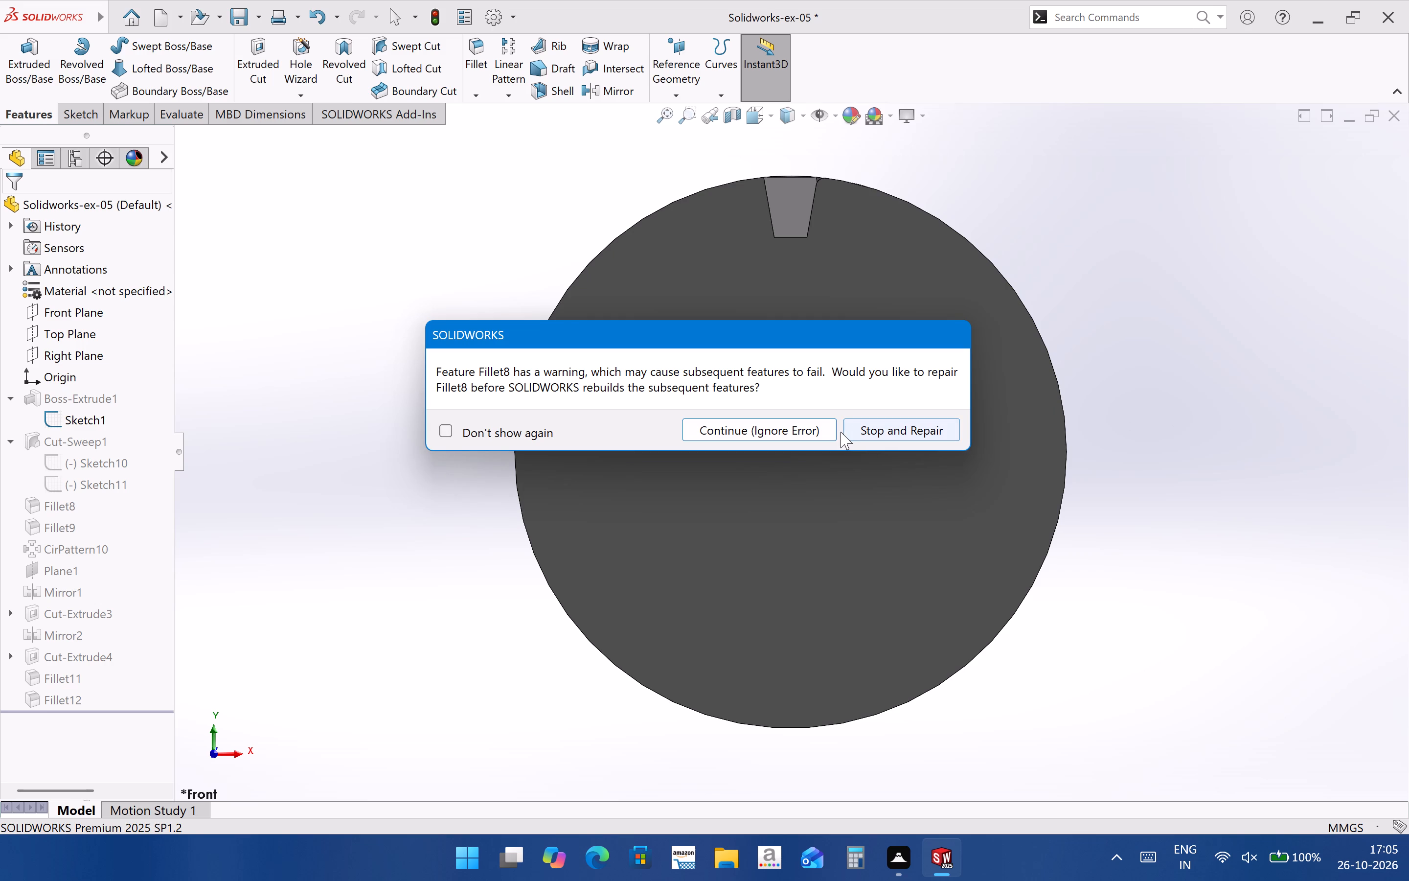
click(826, 432)
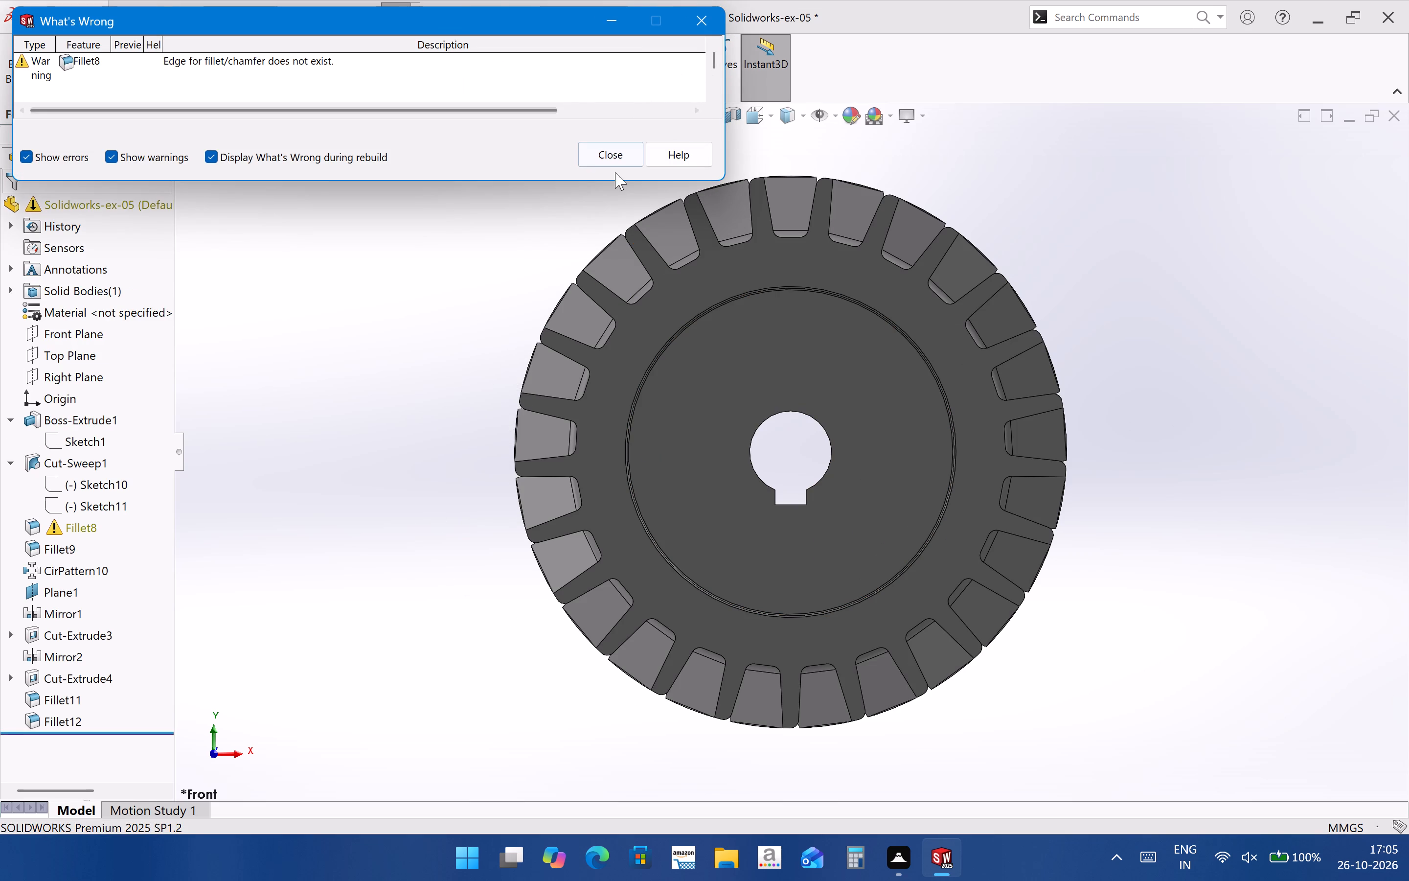
click(616, 156)
Examine the herringbone teeth around the flagged Fillet8 on the gear model.
scroll(766, 464, up, 2)
middle_drag(752, 466, 876, 686)
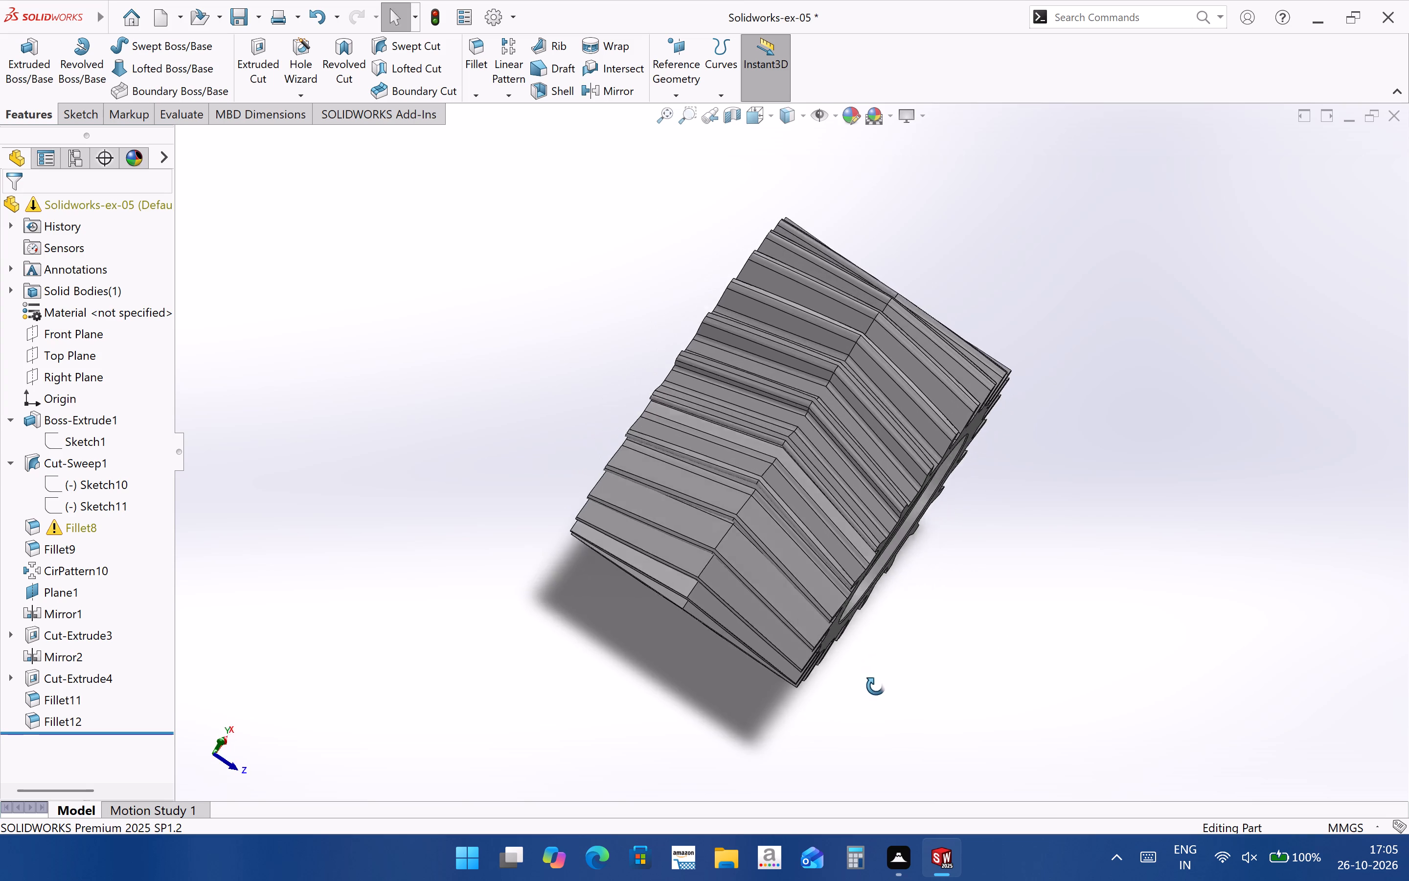
middle_drag(876, 686, 935, 542)
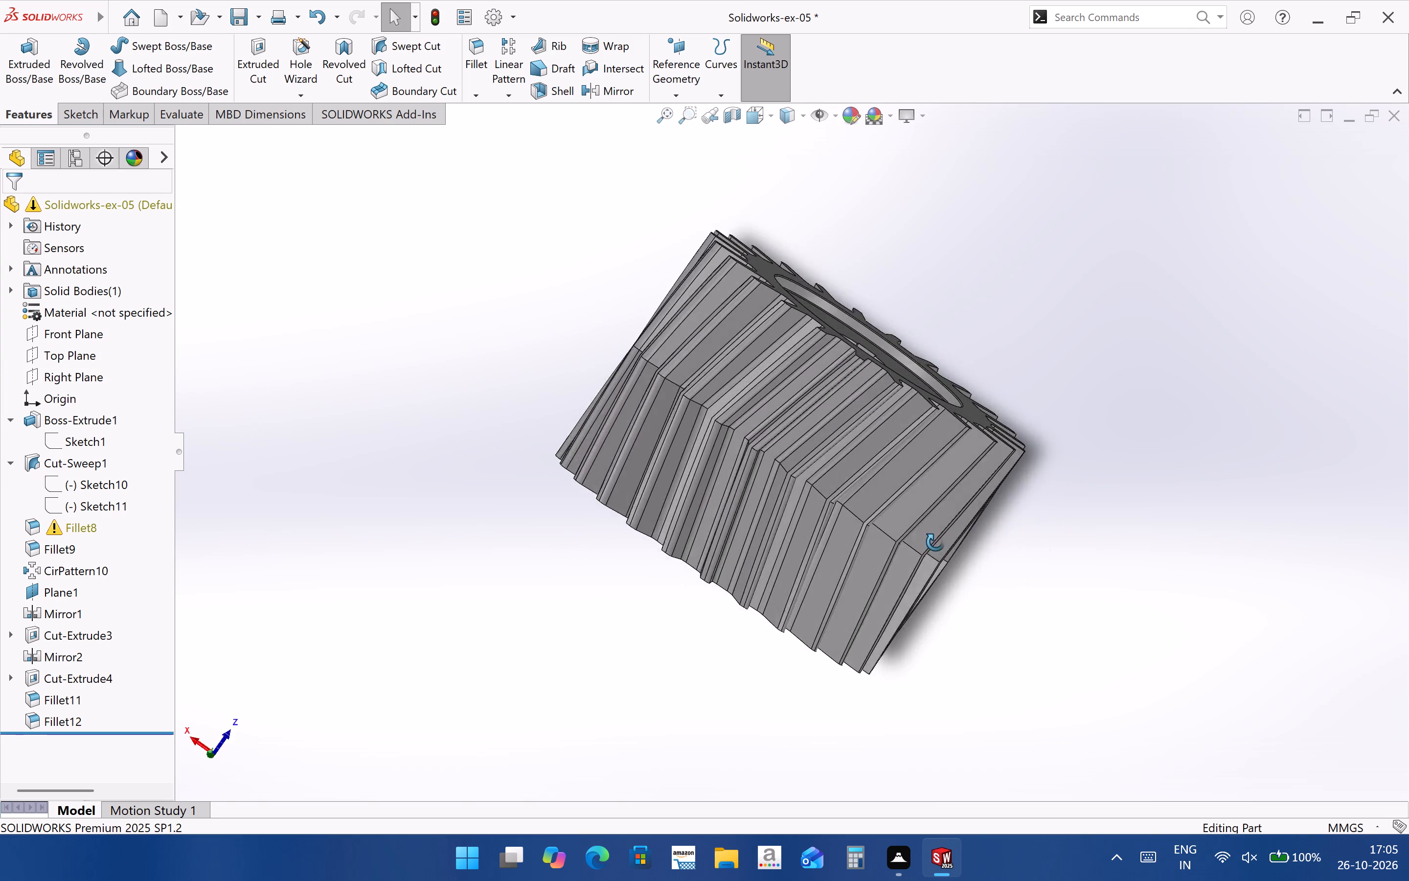
middle_drag(935, 542, 831, 589)
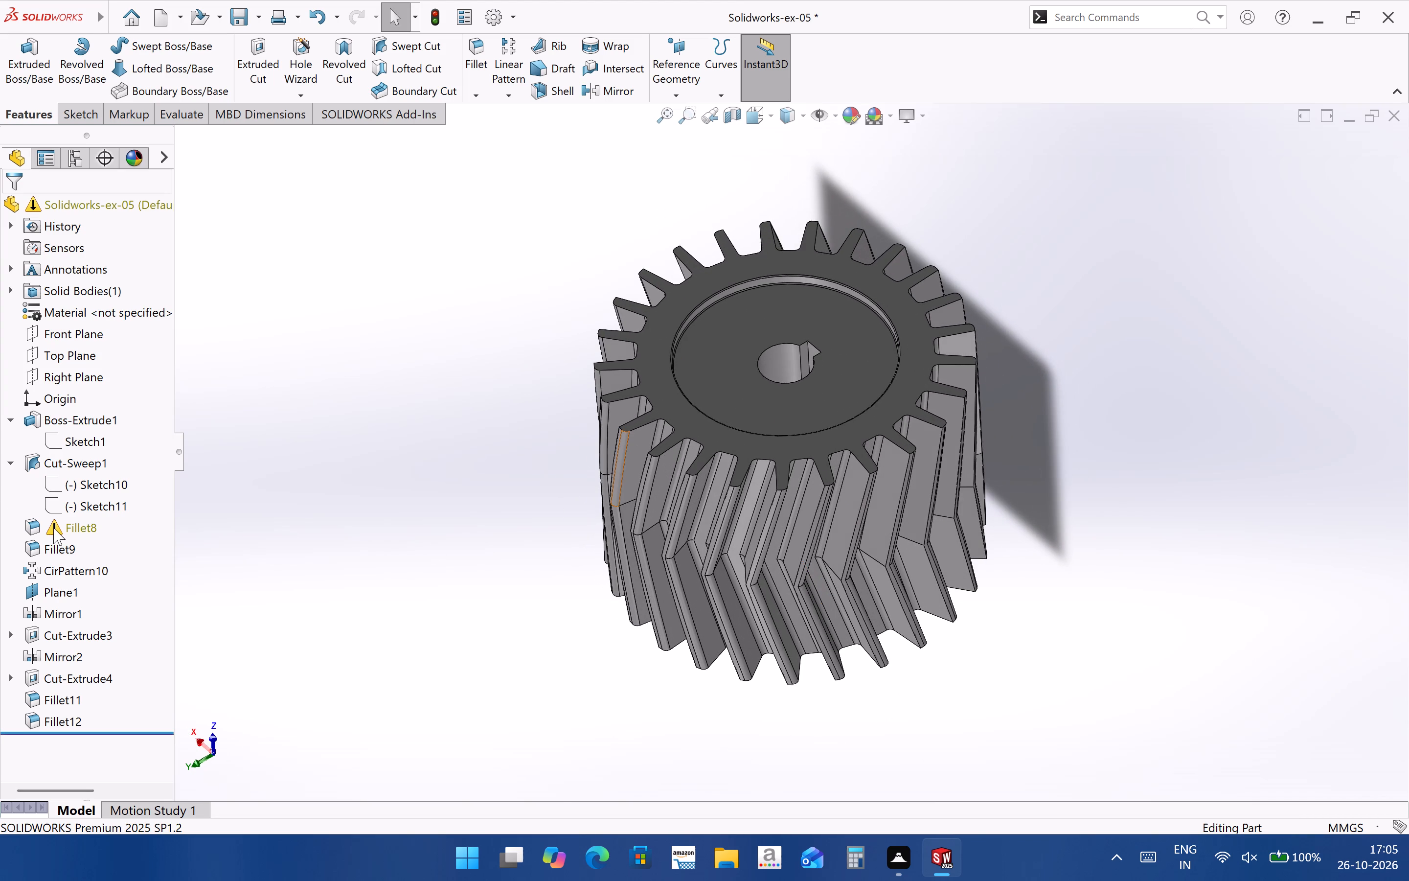
click(53, 528)
scroll(606, 504, down, 6)
middle_drag(693, 387, 705, 375)
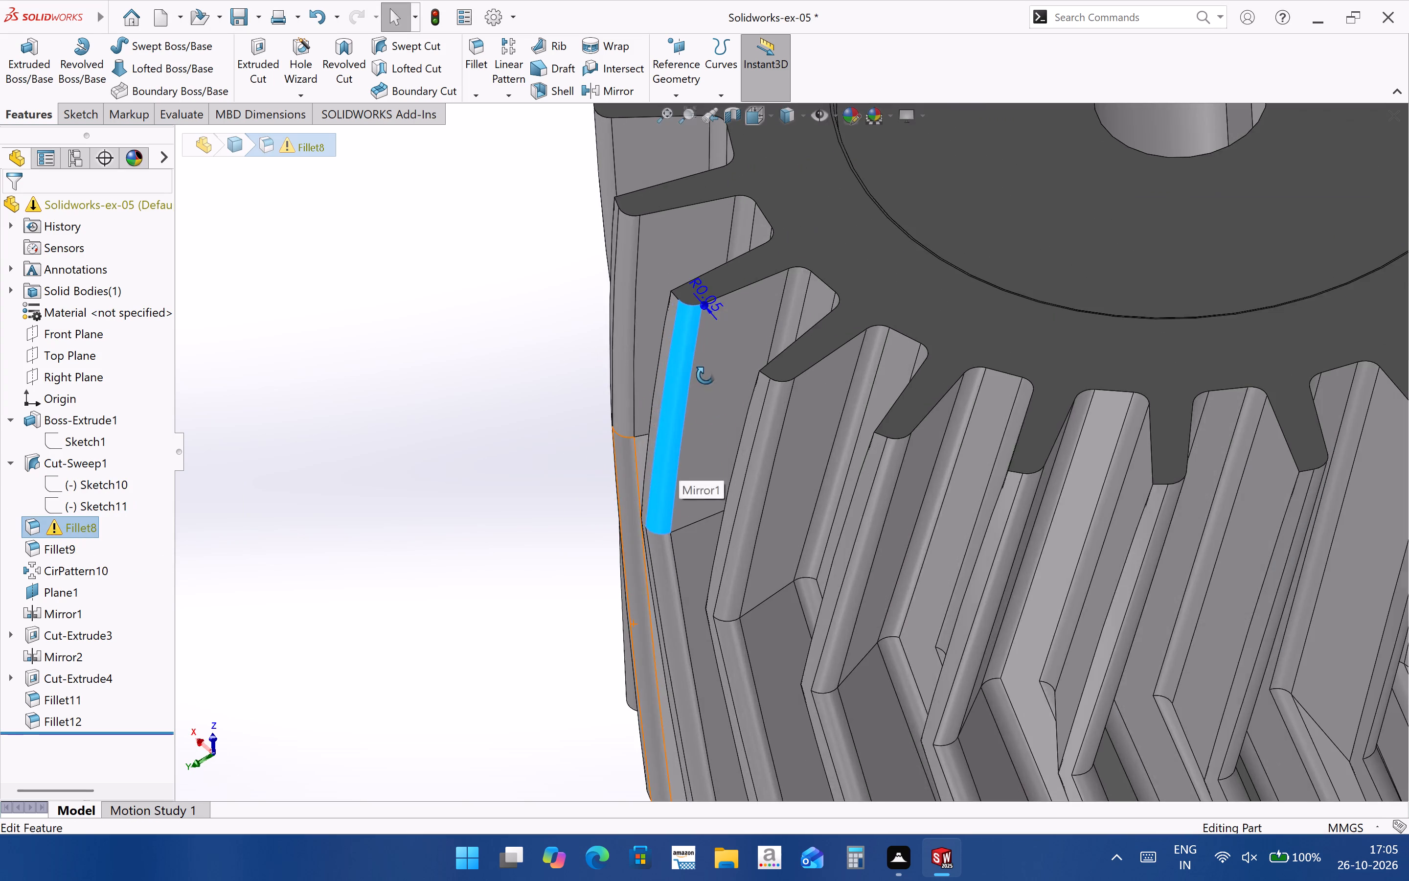
middle_drag(705, 375, 767, 394)
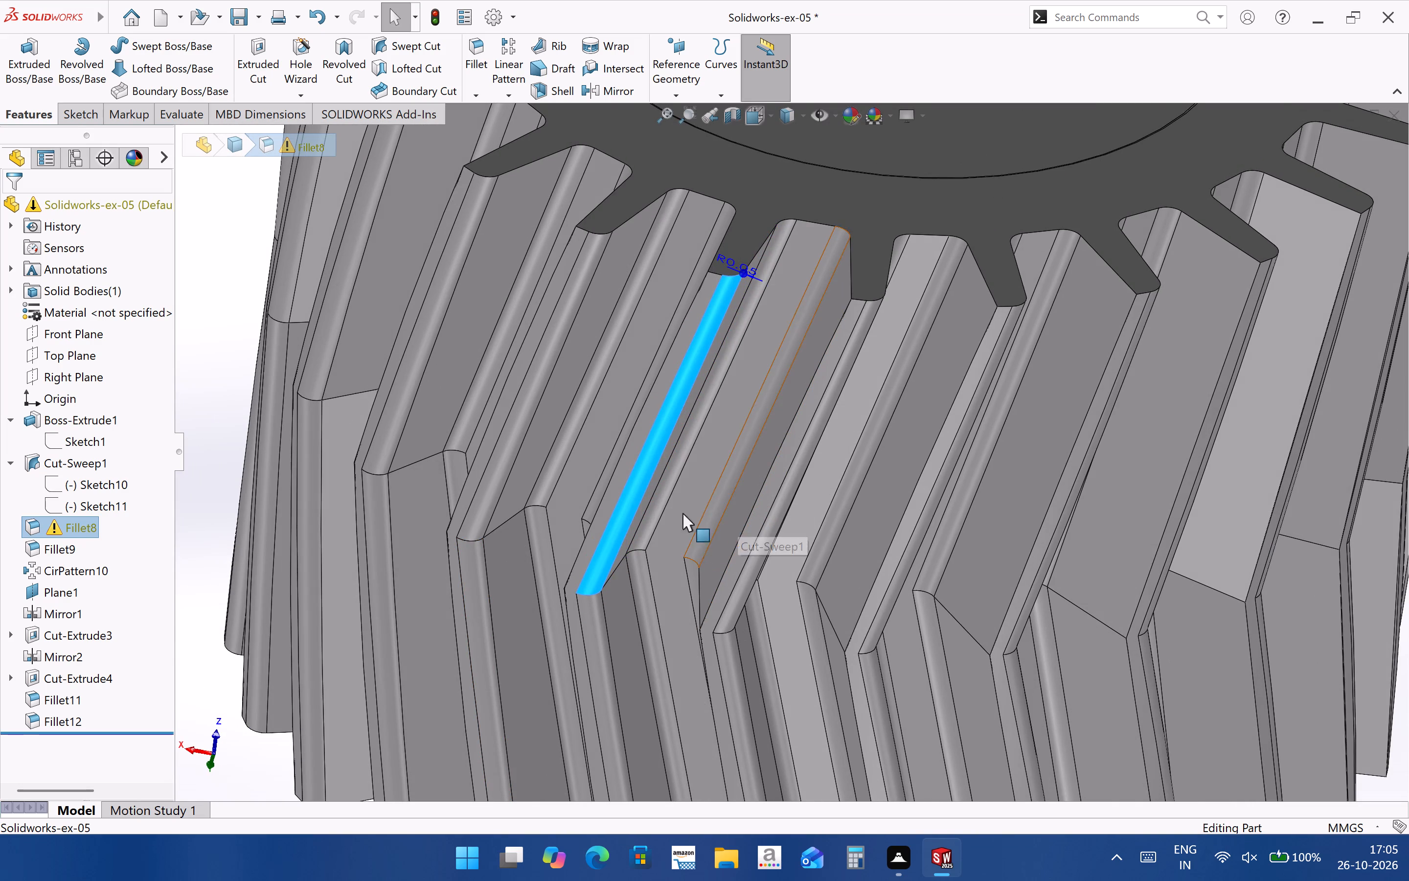
scroll(685, 458, up, 4)
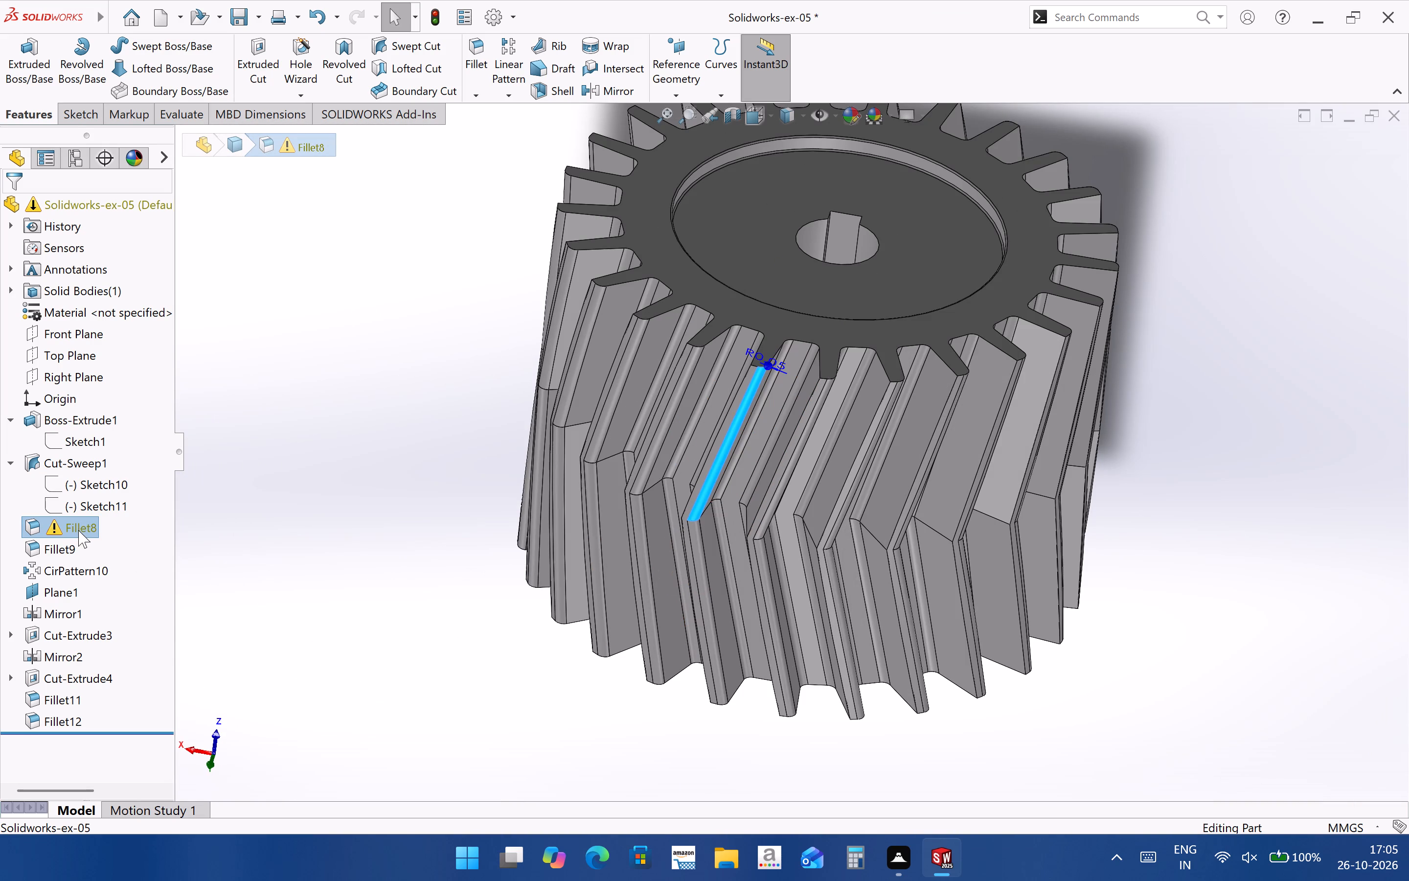
Edit Fillet8, replacing its missing edge reference with the unfilleted long outer edge of the swept tooth cut.
click(79, 529)
click(87, 526)
right_click(84, 526)
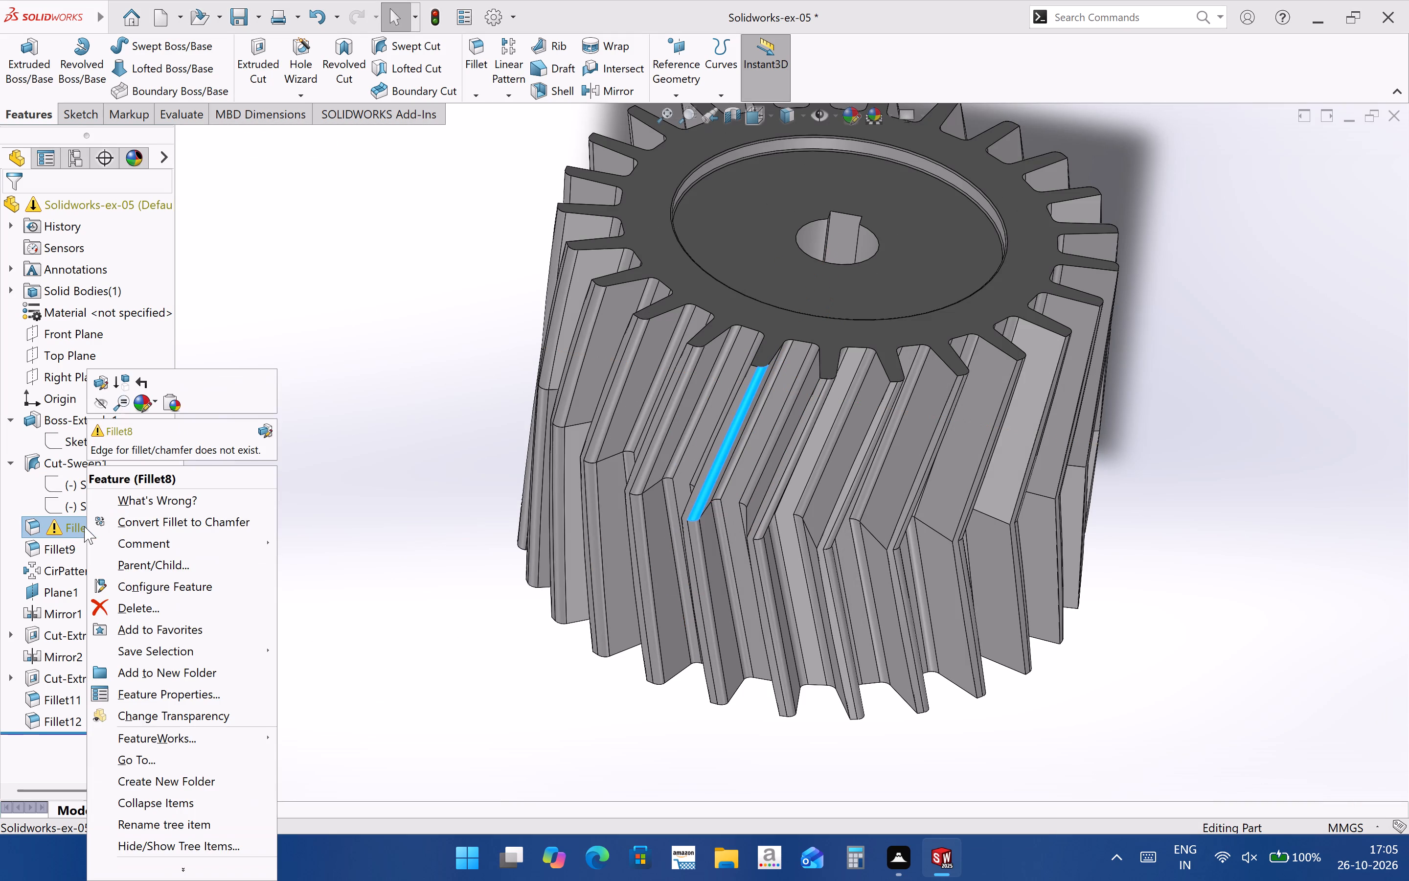
click(105, 388)
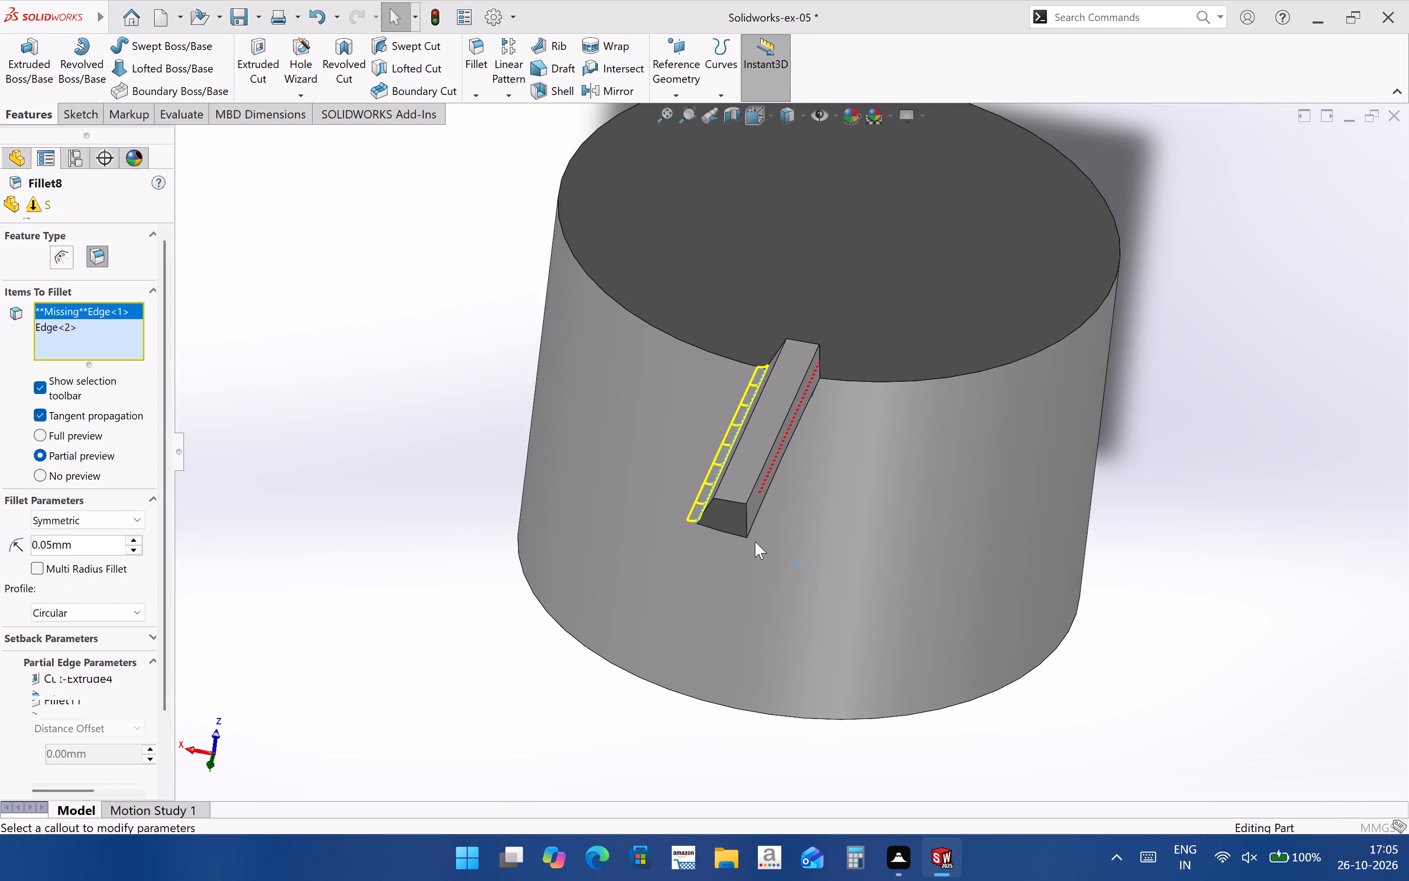
scroll(739, 448, down, 4)
middle_drag(740, 475, 704, 364)
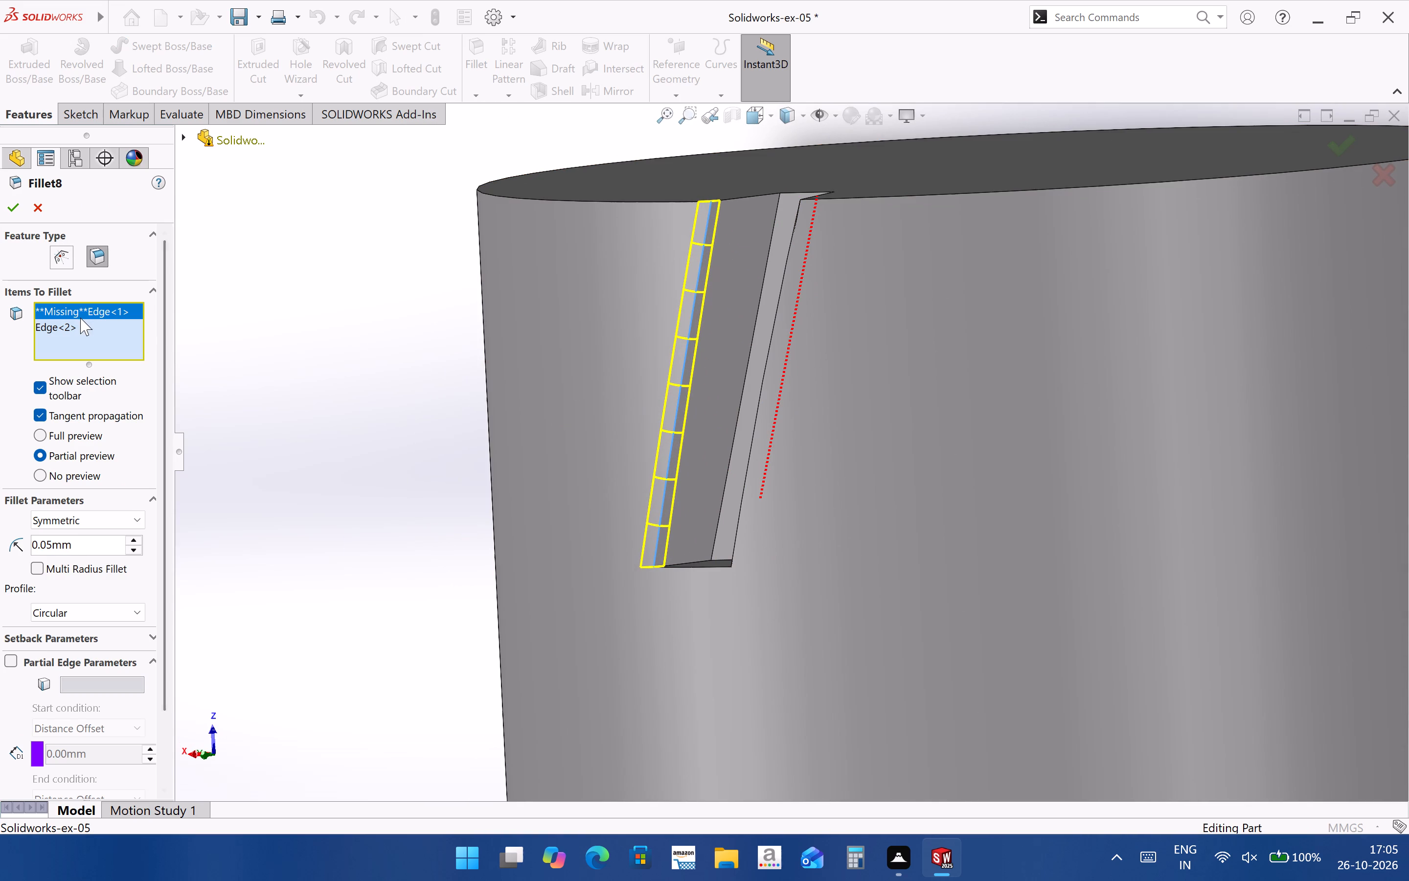
click(83, 312)
middle_drag(727, 446, 797, 470)
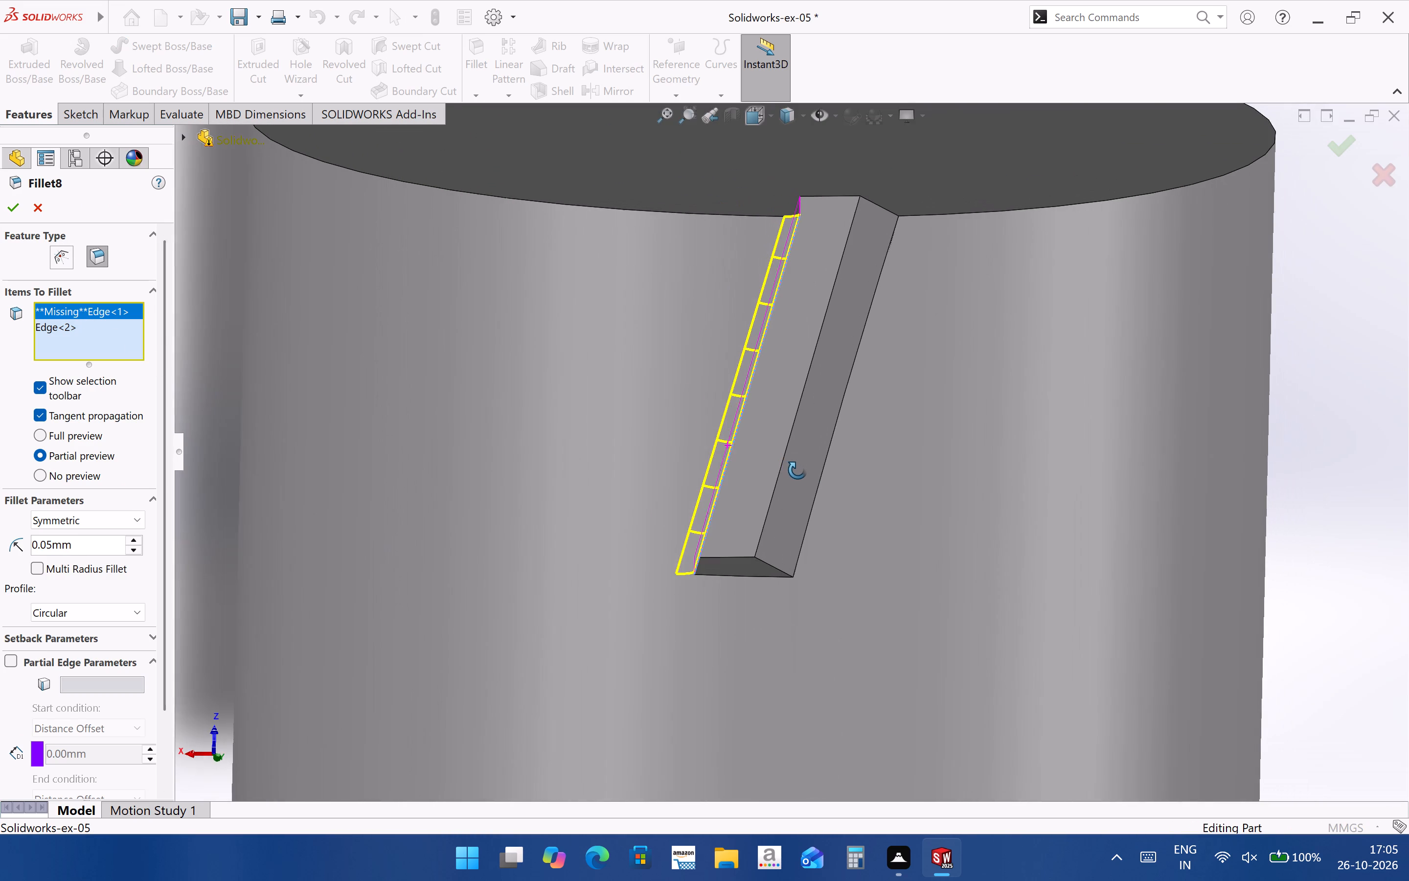
middle_drag(797, 470, 795, 470)
click(112, 311)
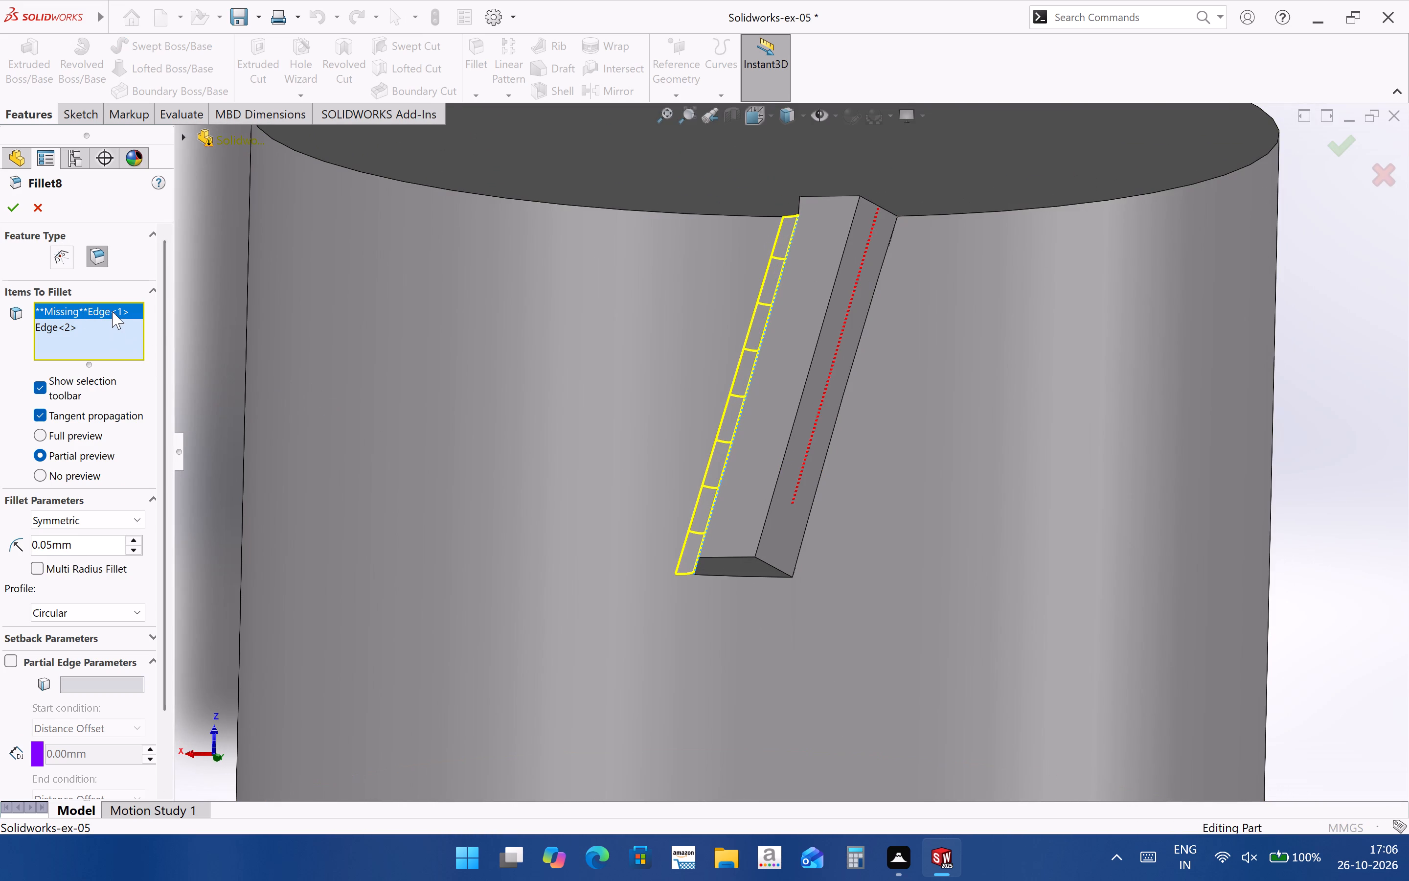
key(Delete)
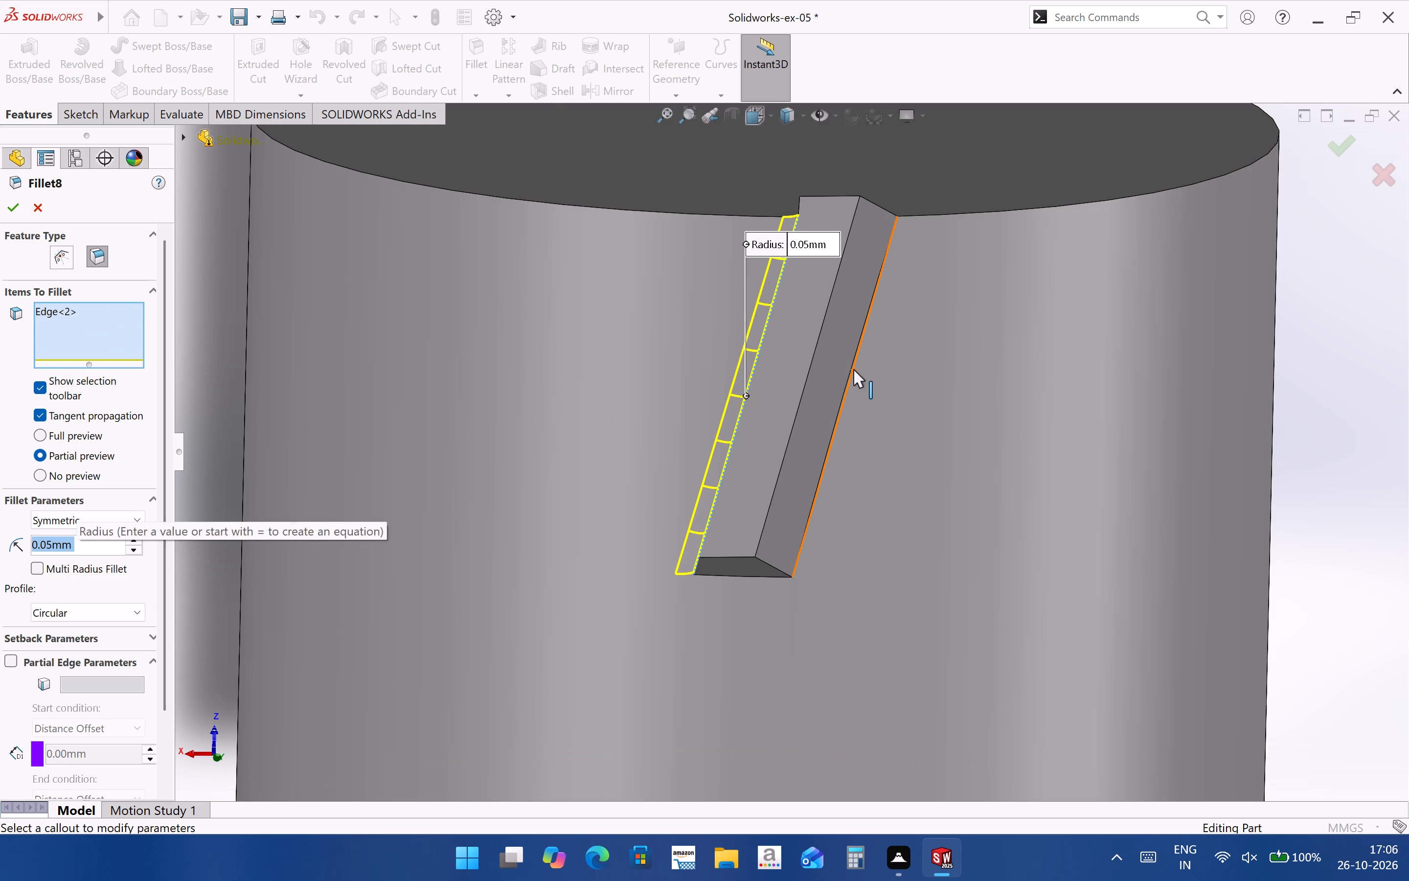
click(853, 369)
click(17, 202)
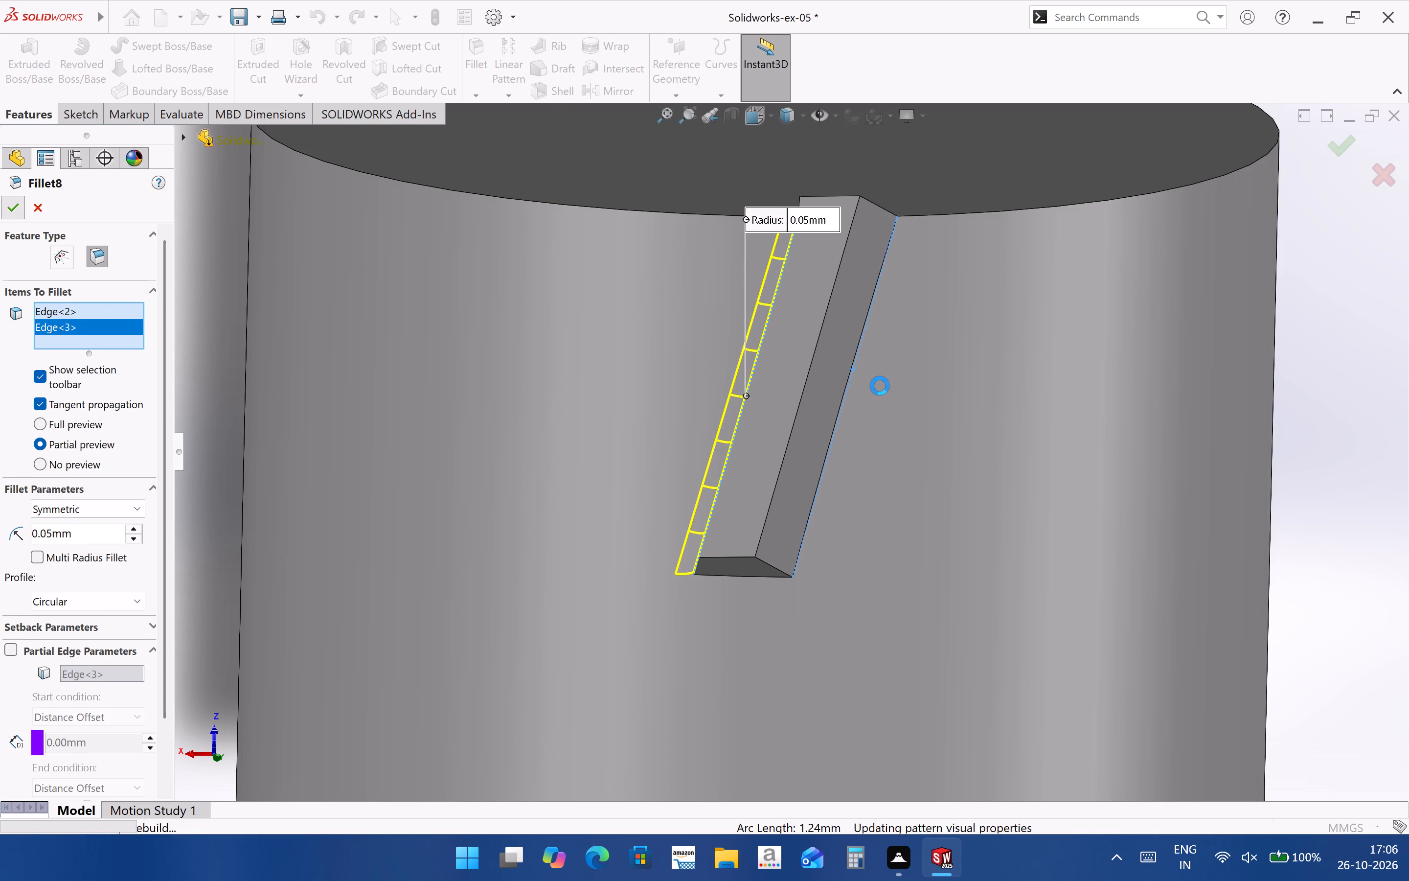
Examine the rebuilt gear's tooth-tip fillets, tooth gaps and end face from several angles.
scroll(823, 399, up, 3)
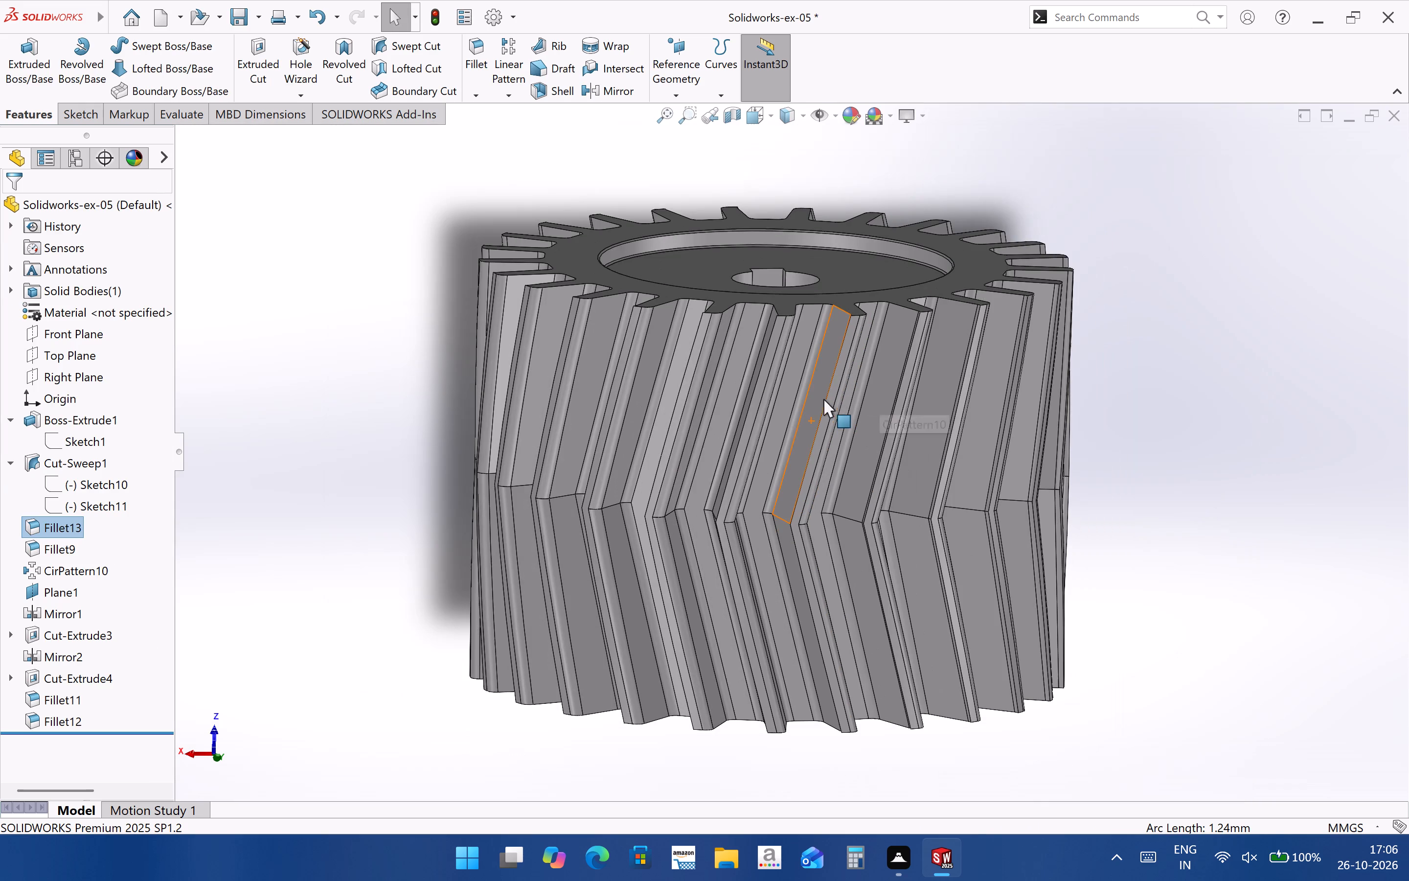
click(1214, 511)
middle_drag(852, 498, 814, 542)
scroll(779, 416, down, 4)
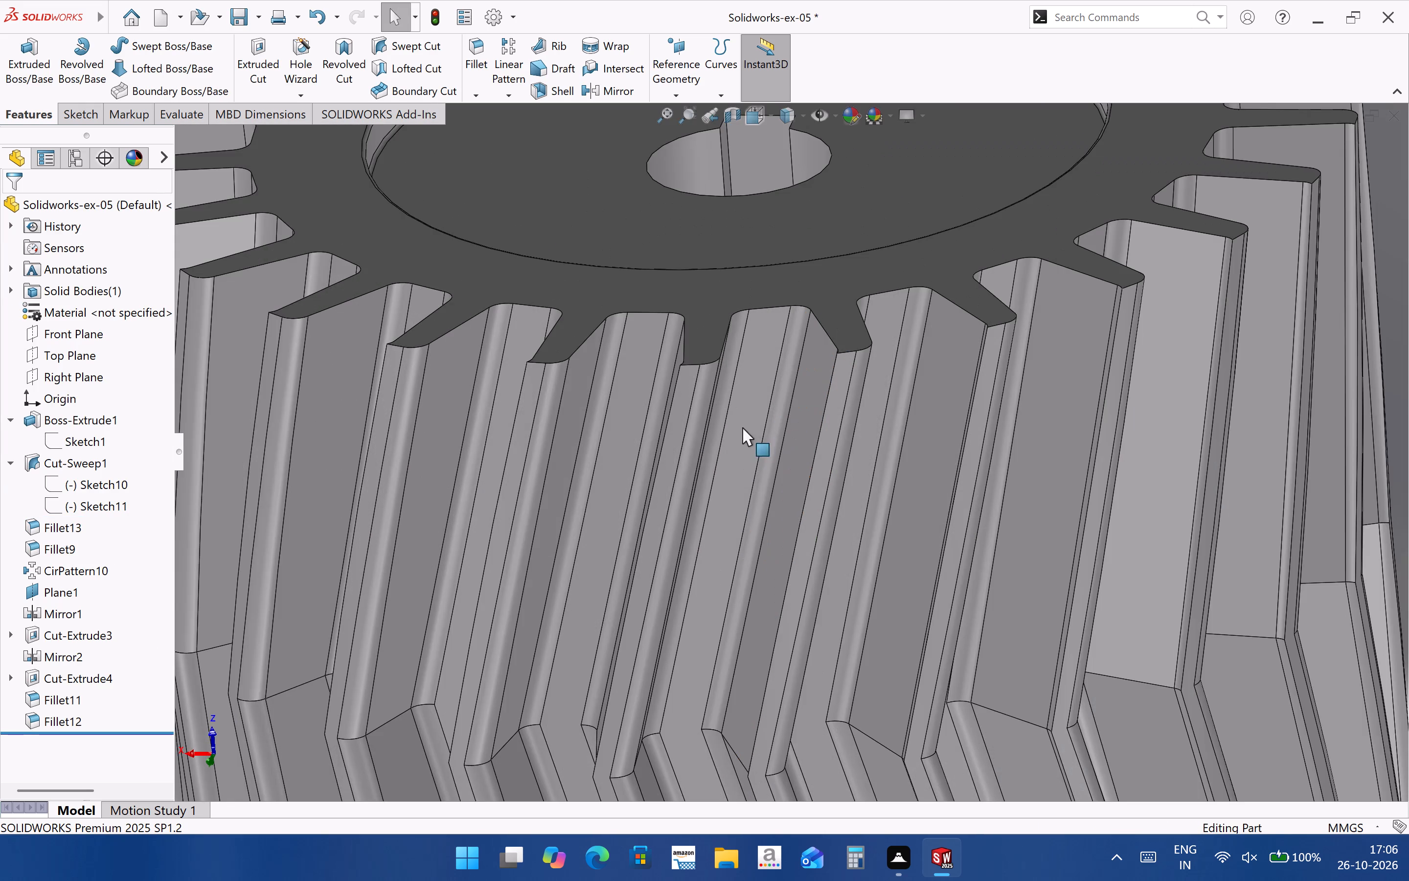
middle_drag(742, 428, 708, 586)
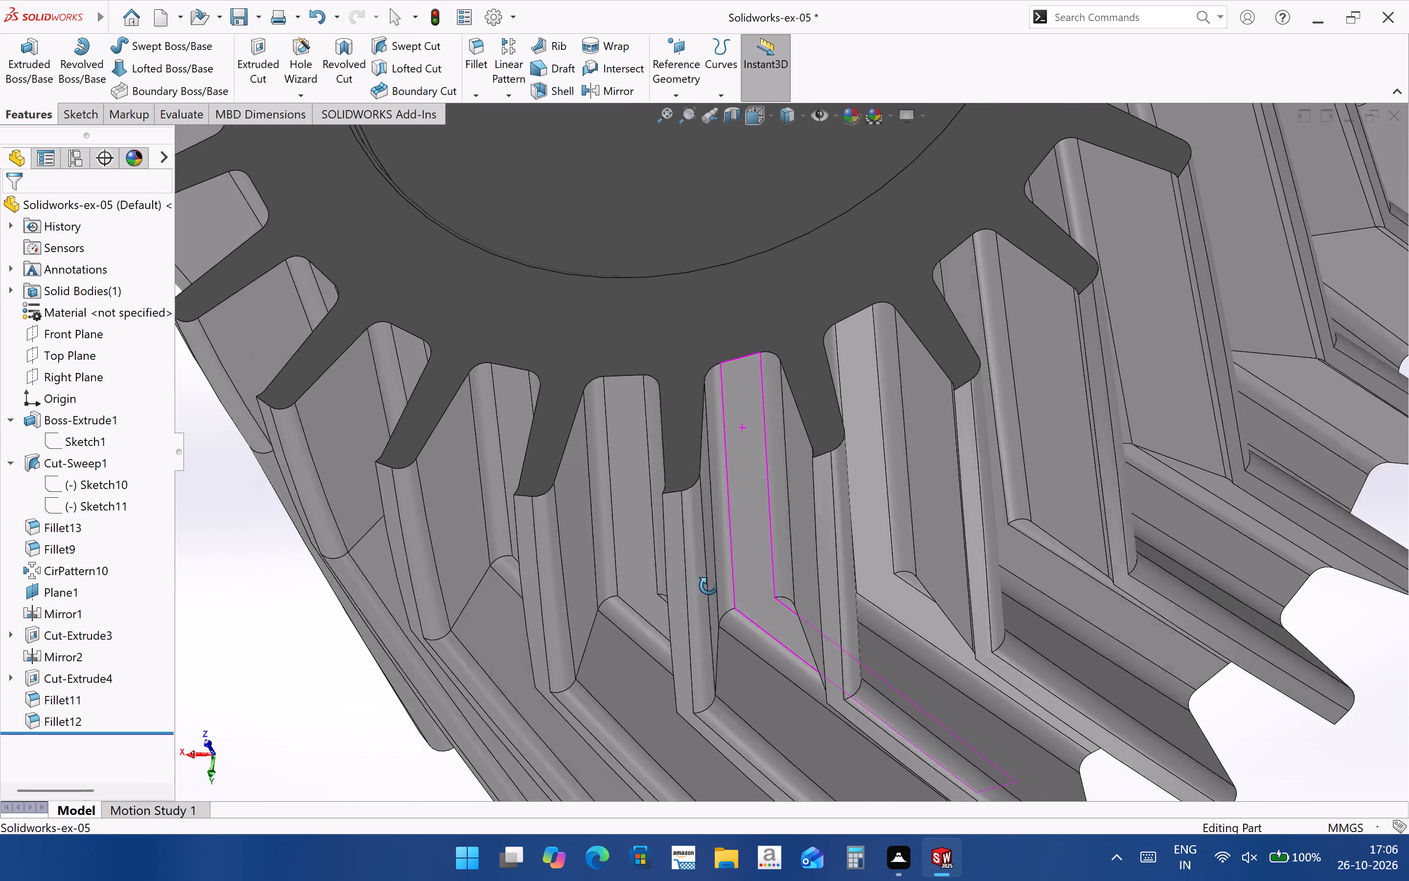
middle_drag(708, 586, 697, 594)
scroll(741, 464, up, 2)
middle_drag(768, 486, 831, 324)
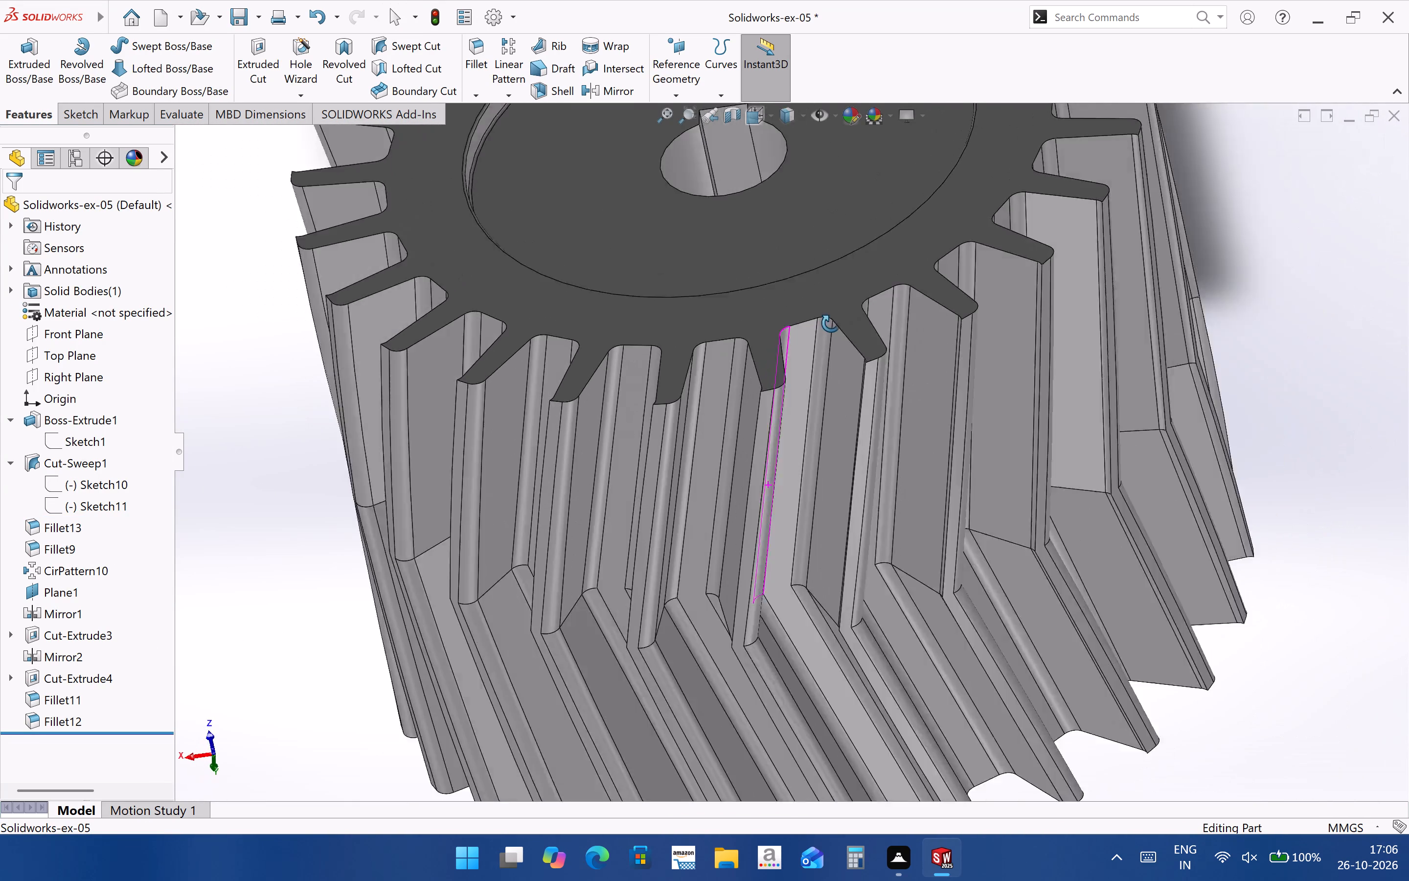
middle_drag(831, 324, 774, 401)
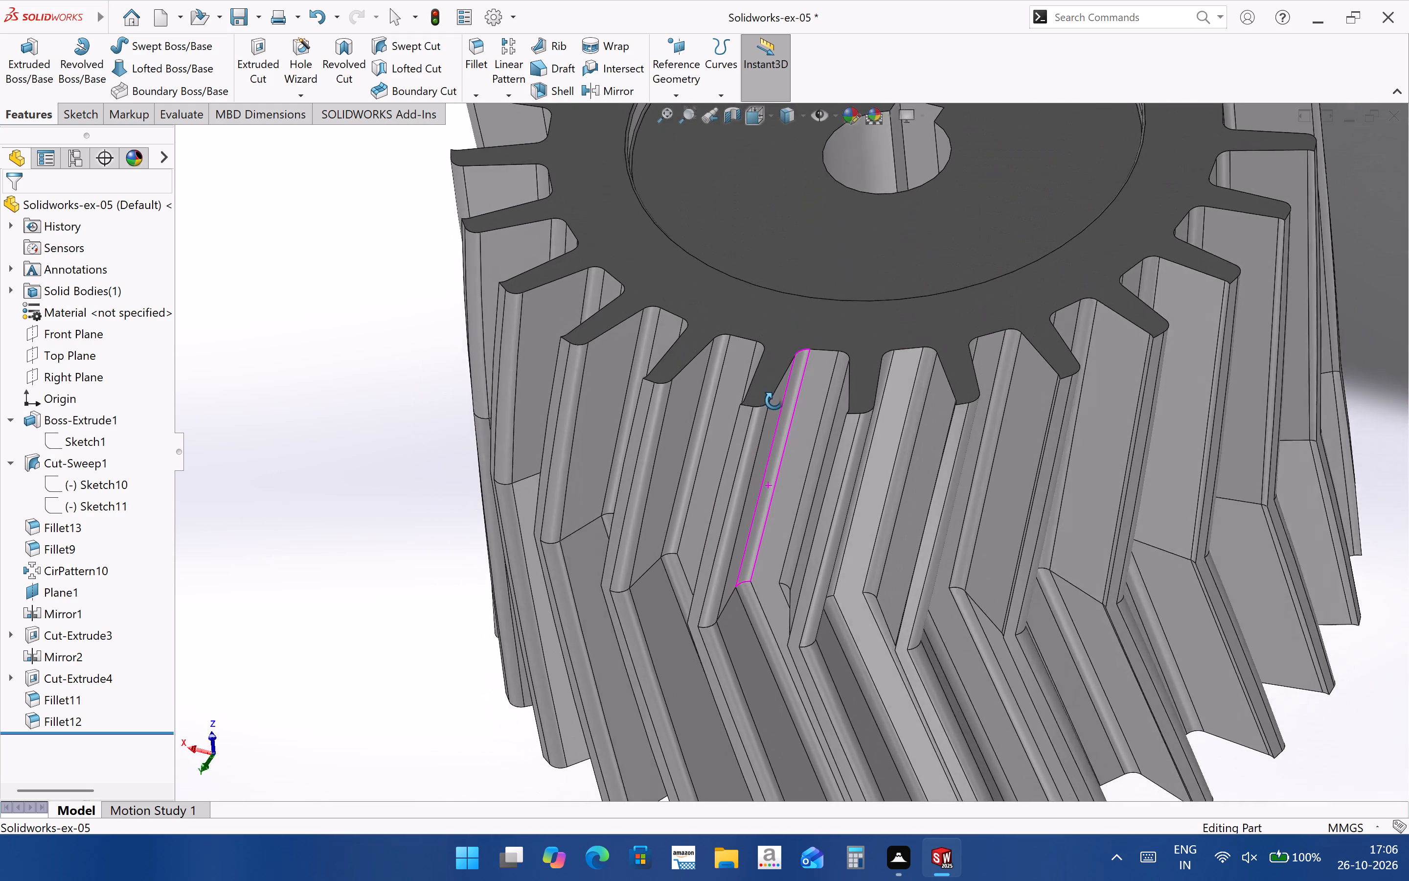
middle_drag(774, 401, 779, 572)
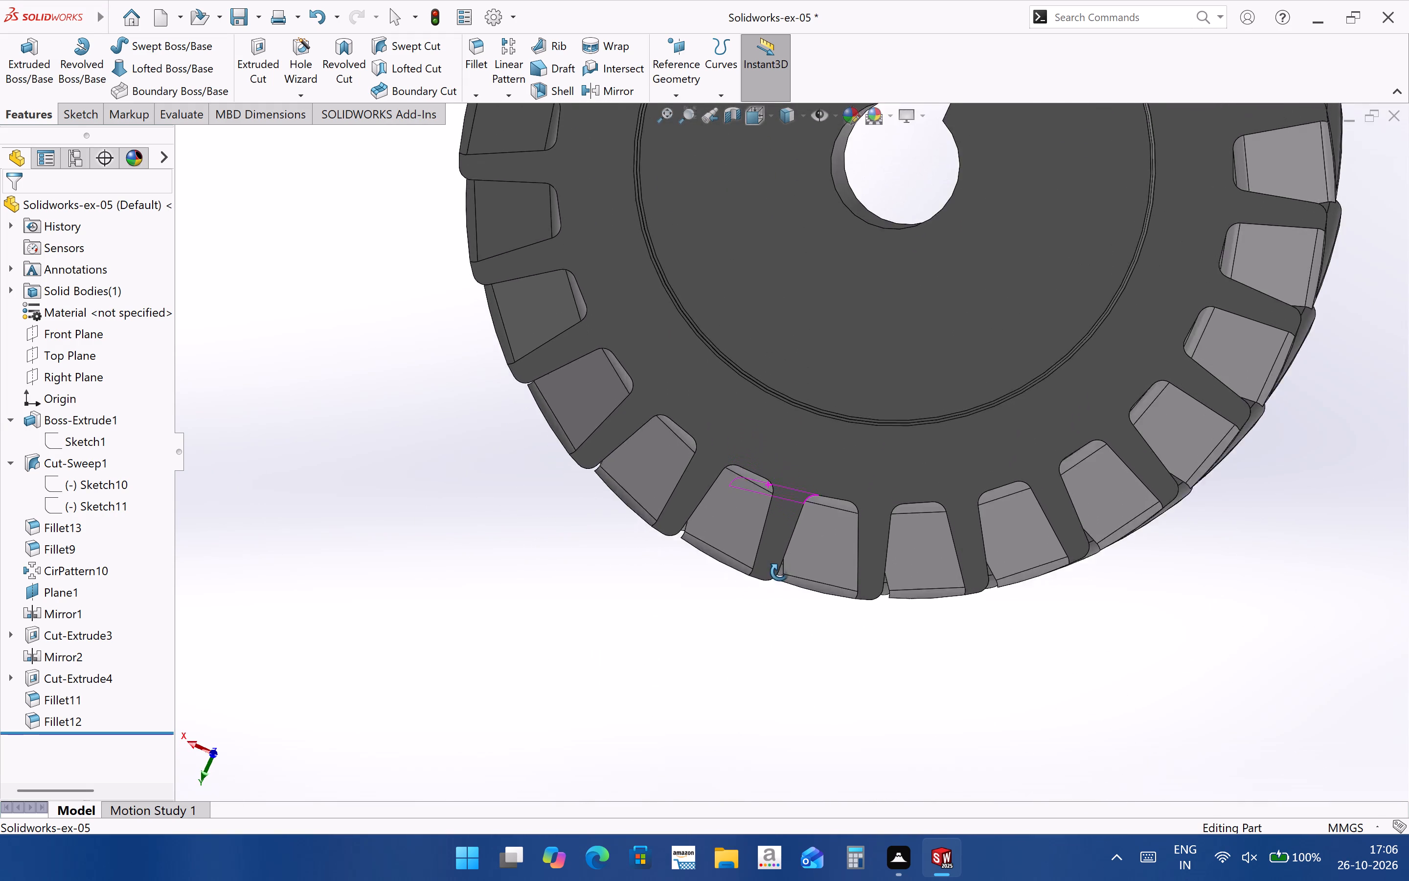
middle_drag(779, 572, 777, 569)
scroll(776, 569, up, 4)
middle_drag(783, 560, 764, 316)
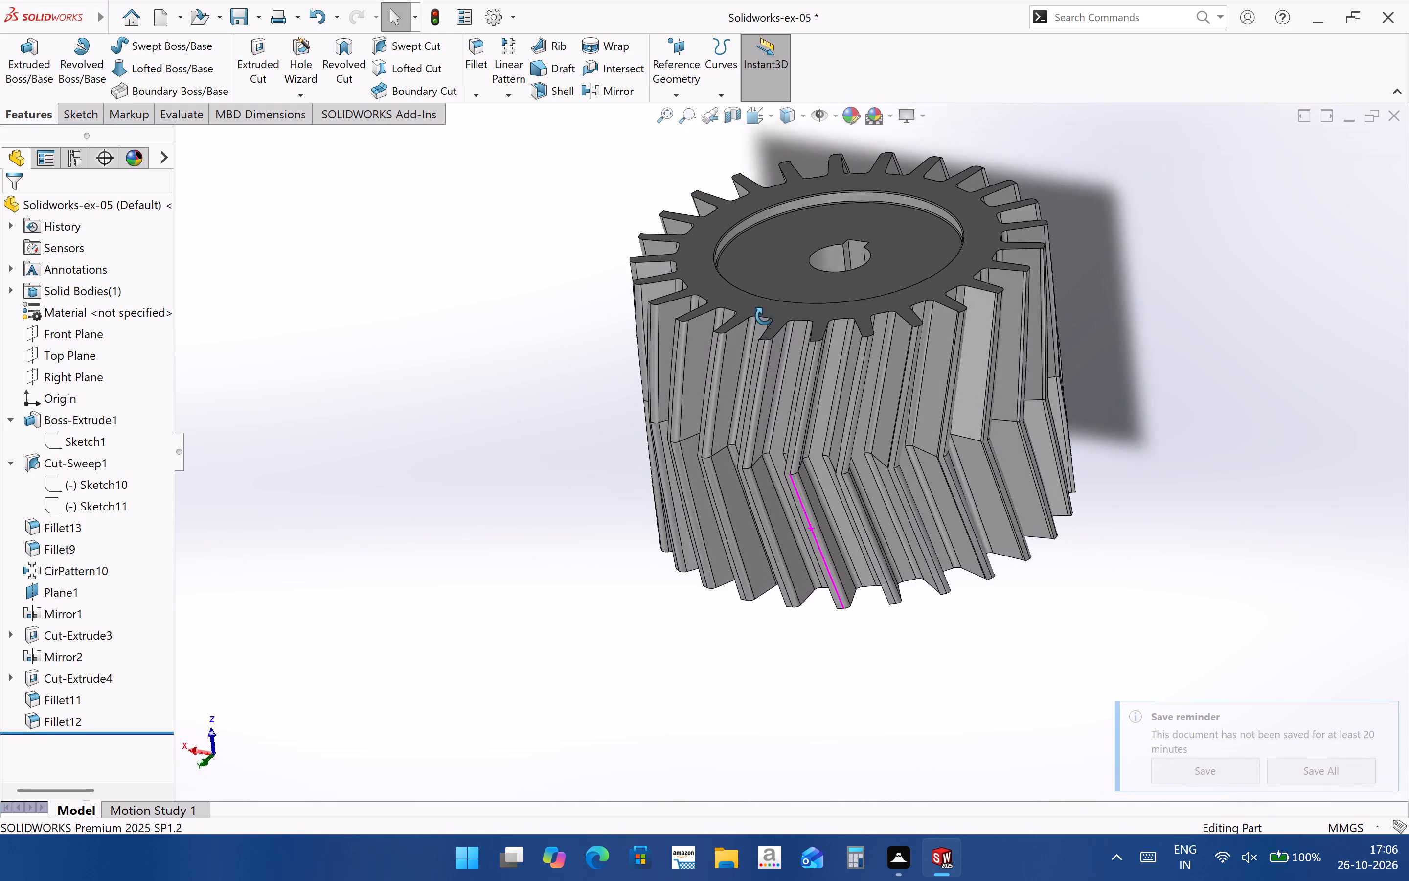
middle_drag(764, 316, 750, 327)
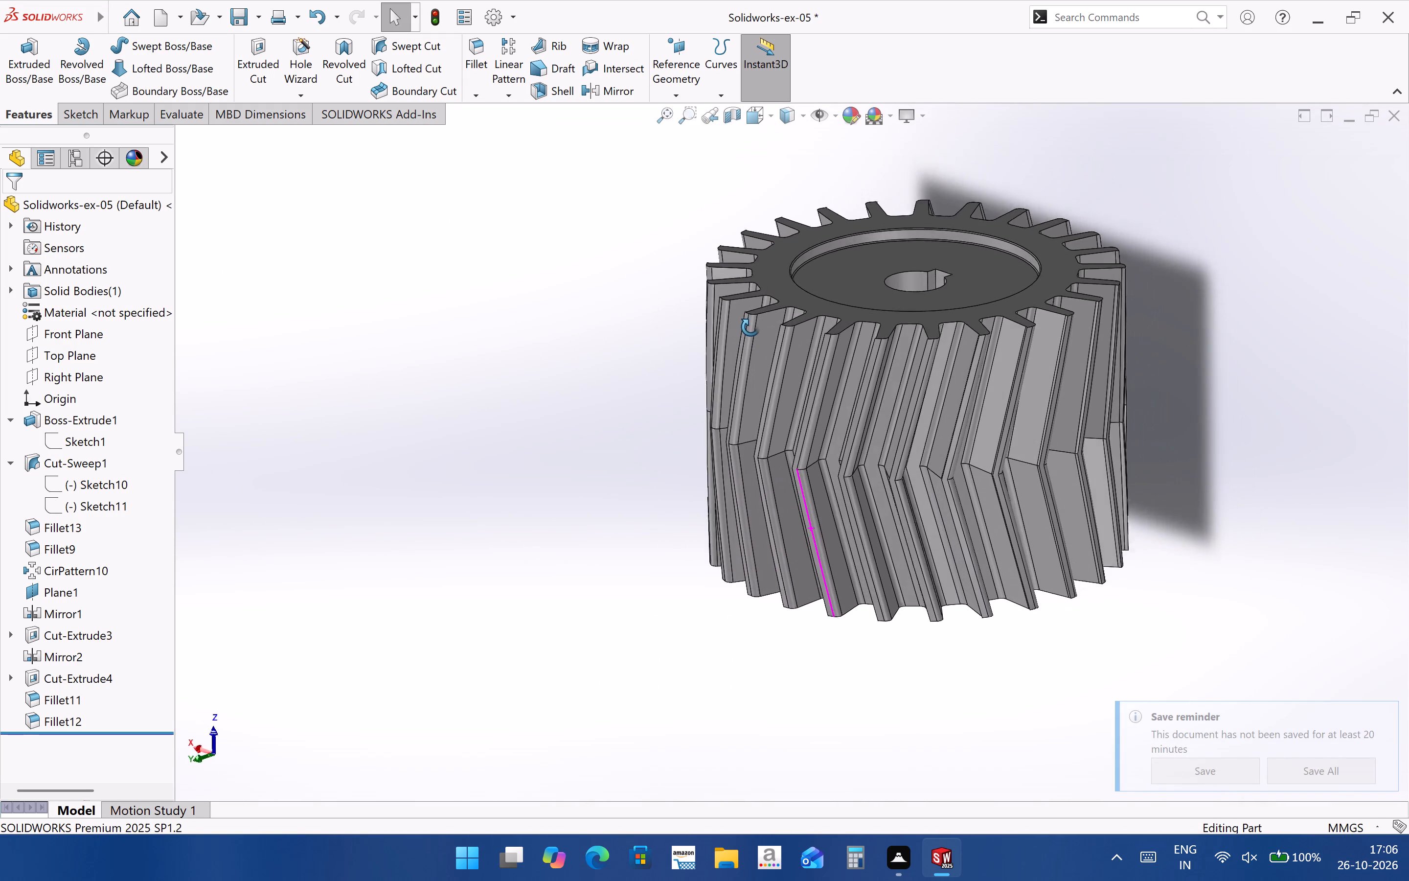
middle_drag(750, 327, 880, 352)
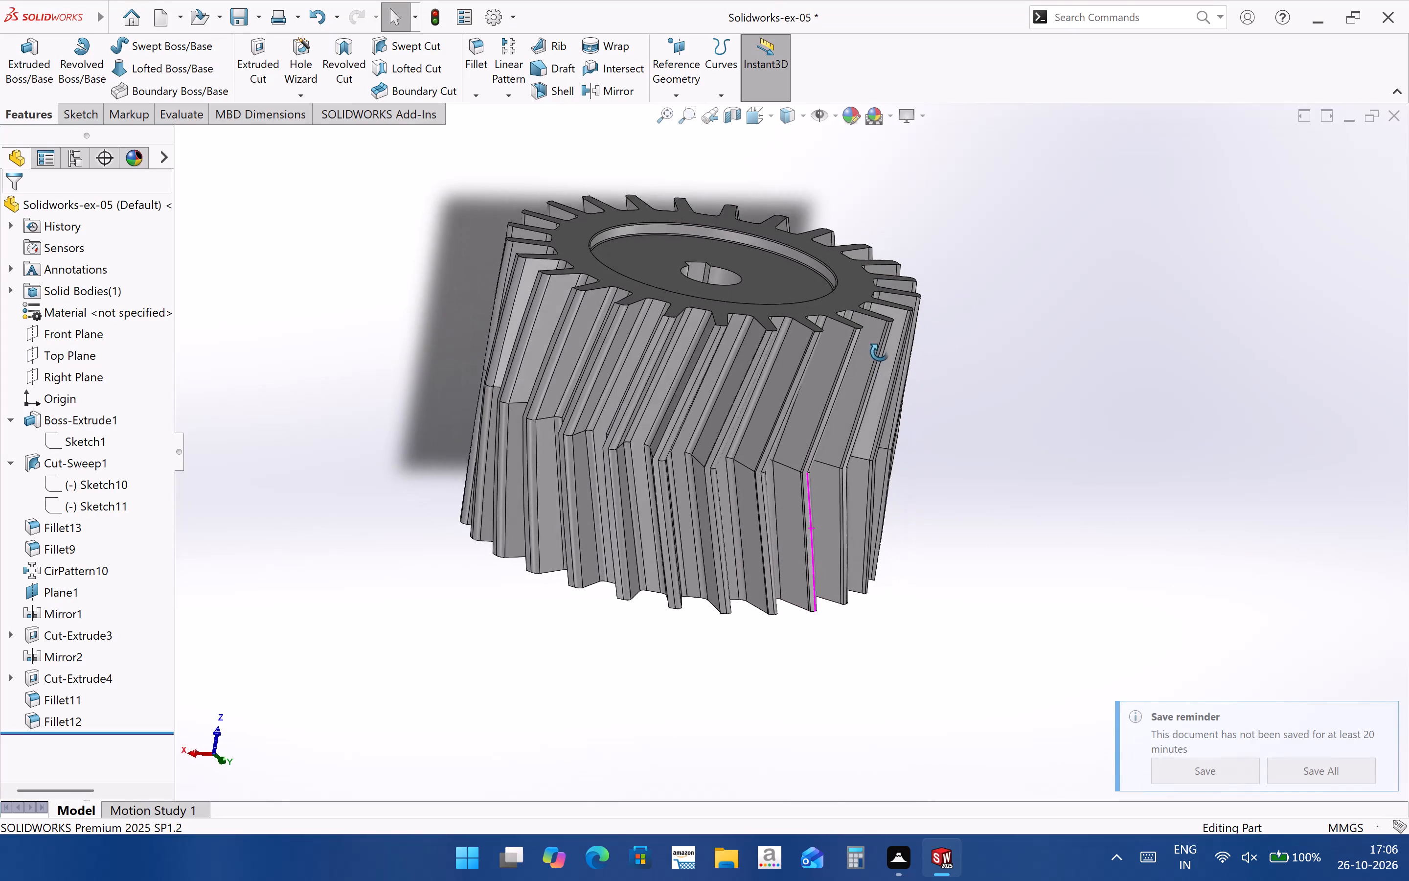
middle_drag(880, 352, 864, 582)
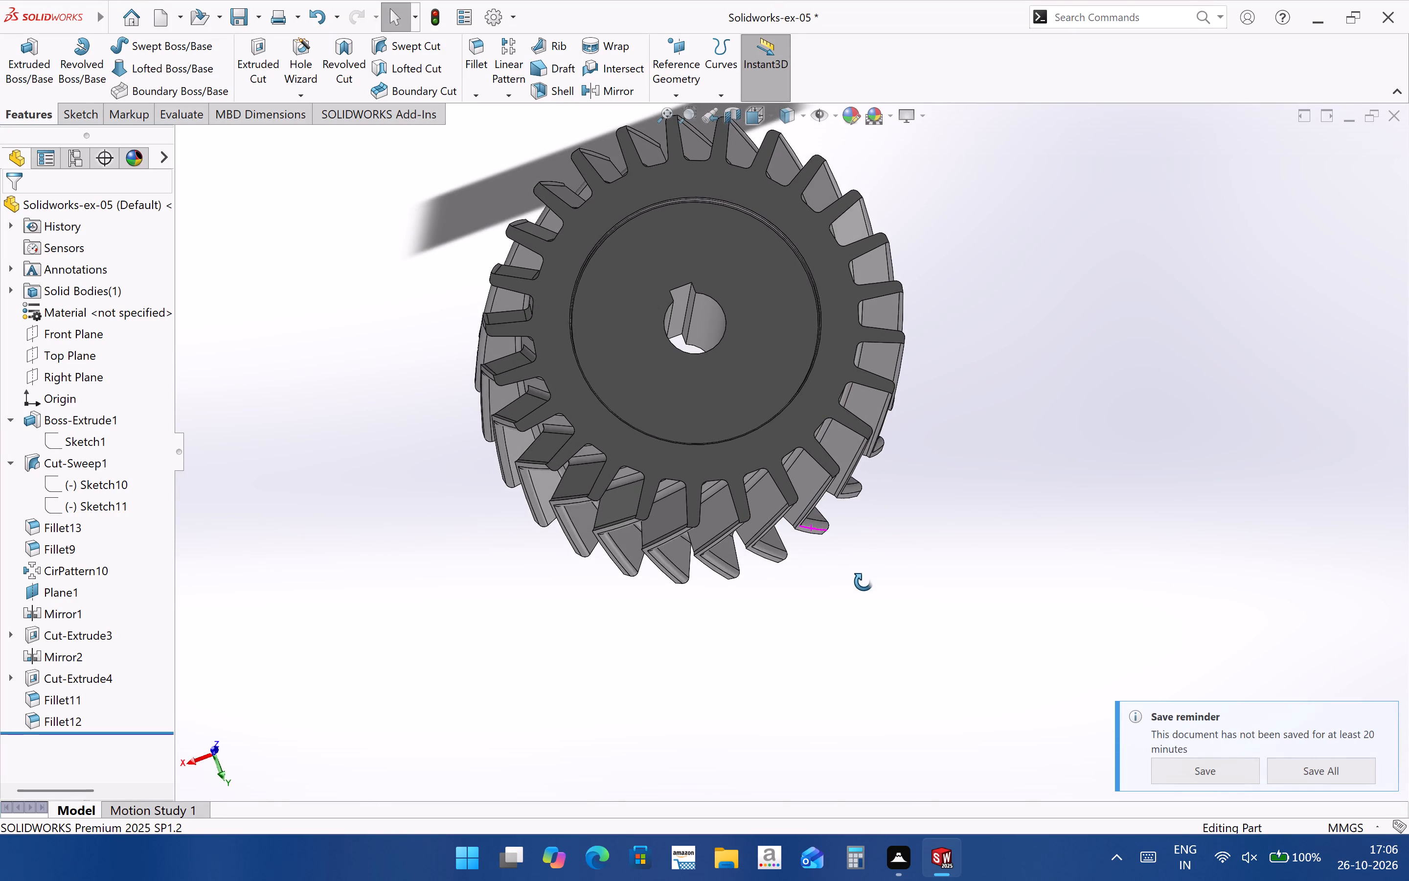
middle_drag(864, 582, 833, 609)
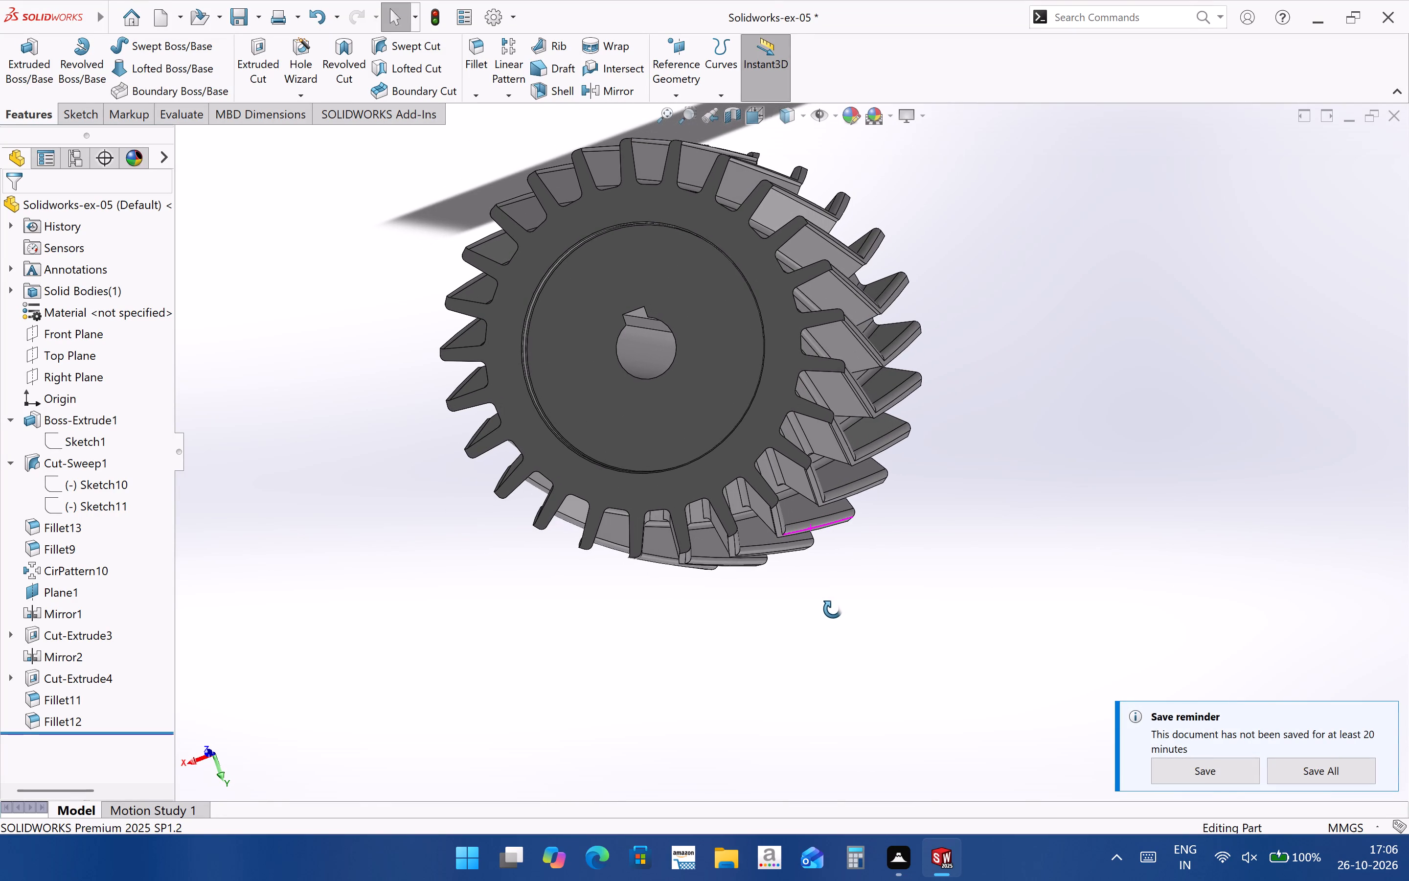
middle_drag(833, 609, 840, 555)
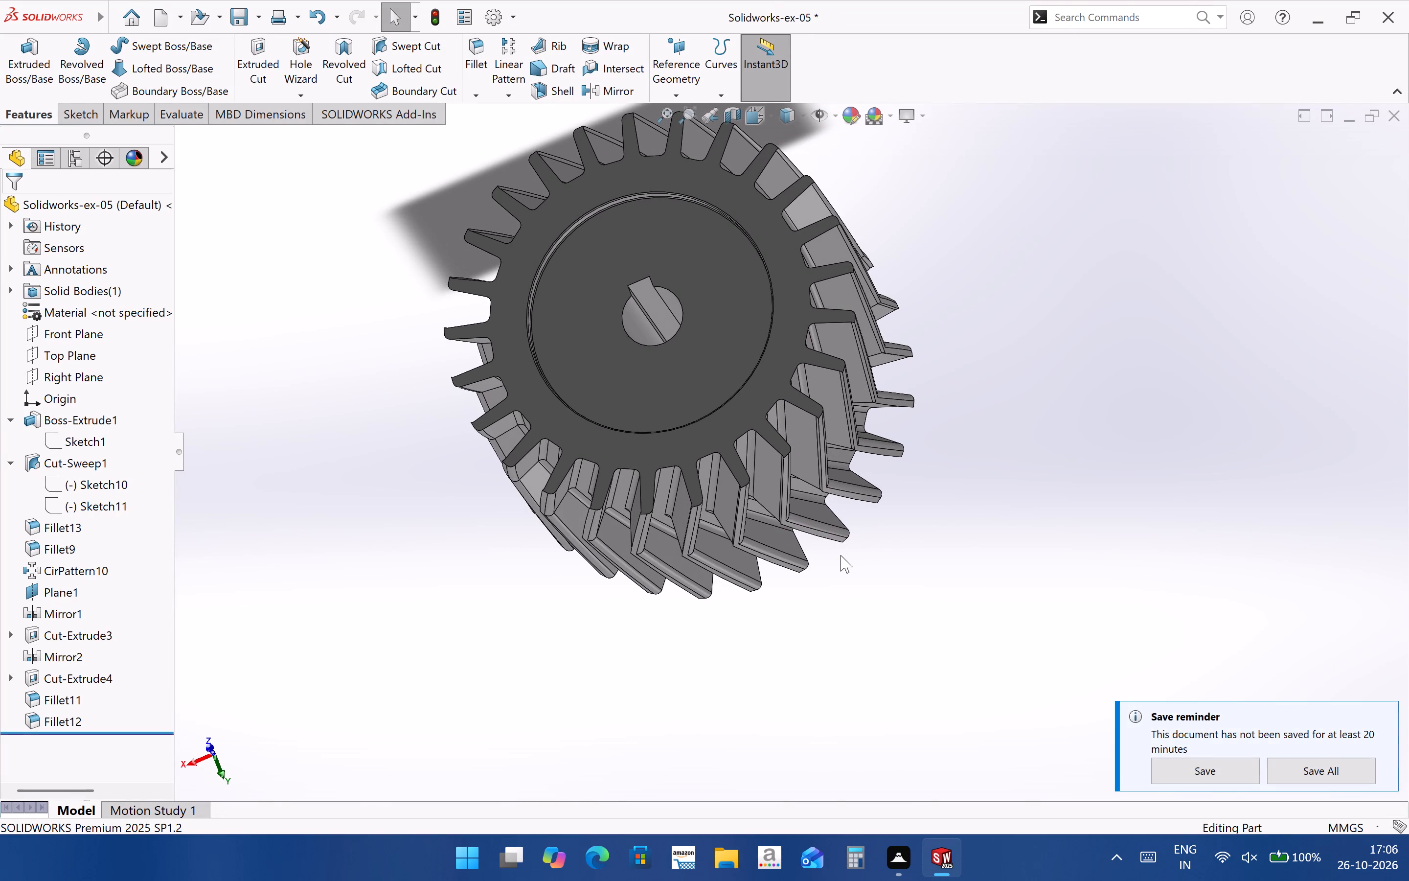
Switch to the drawing and examine the tooth outlines in the updated gear face view and projected teeth view.
key(ctrl+Tab)
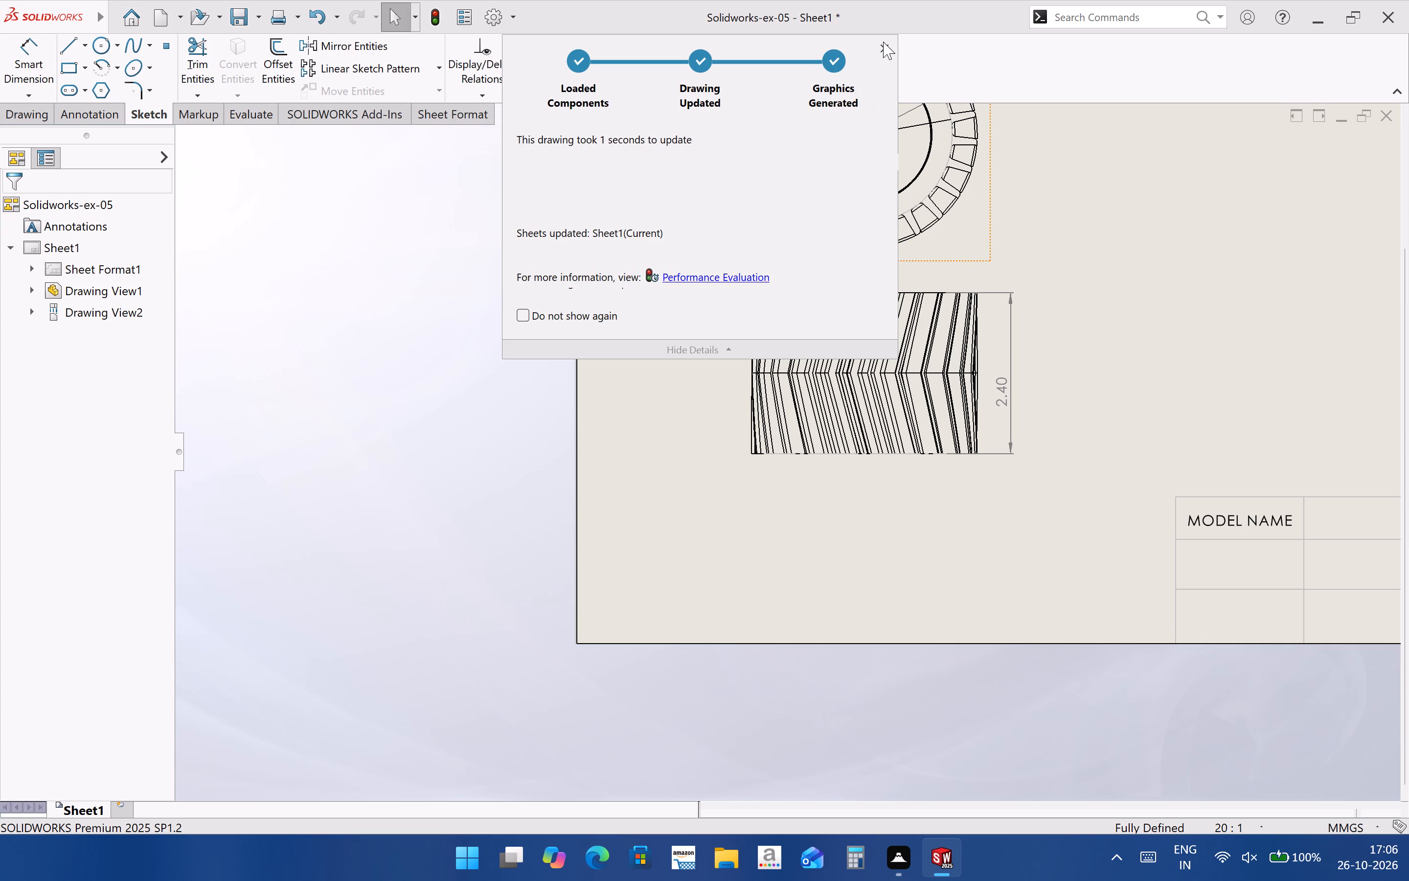
click(883, 42)
scroll(879, 358, up, 3)
scroll(914, 221, down, 1)
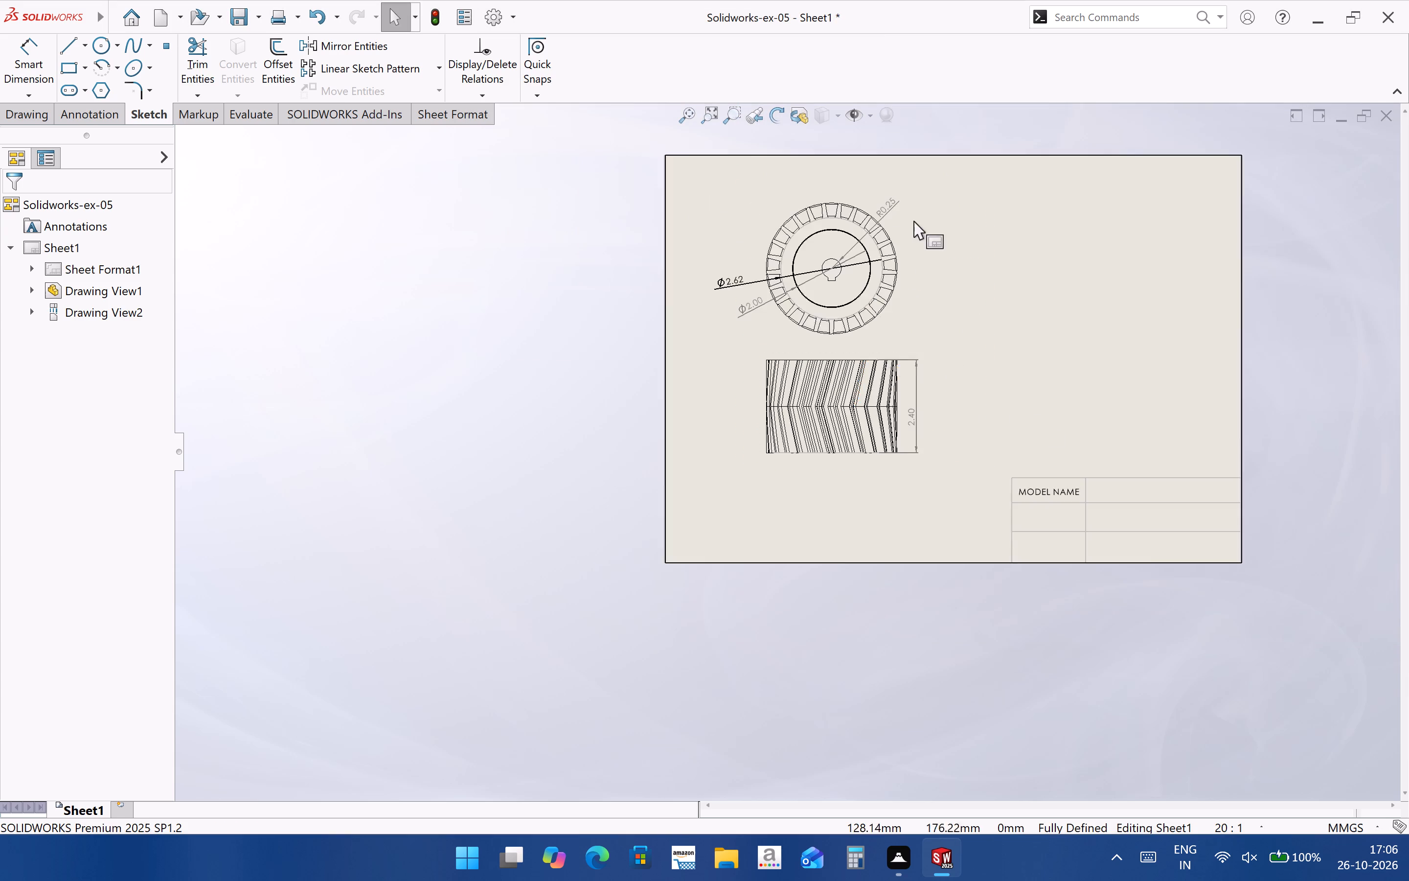
scroll(913, 221, down, 2)
scroll(866, 370, down, 3)
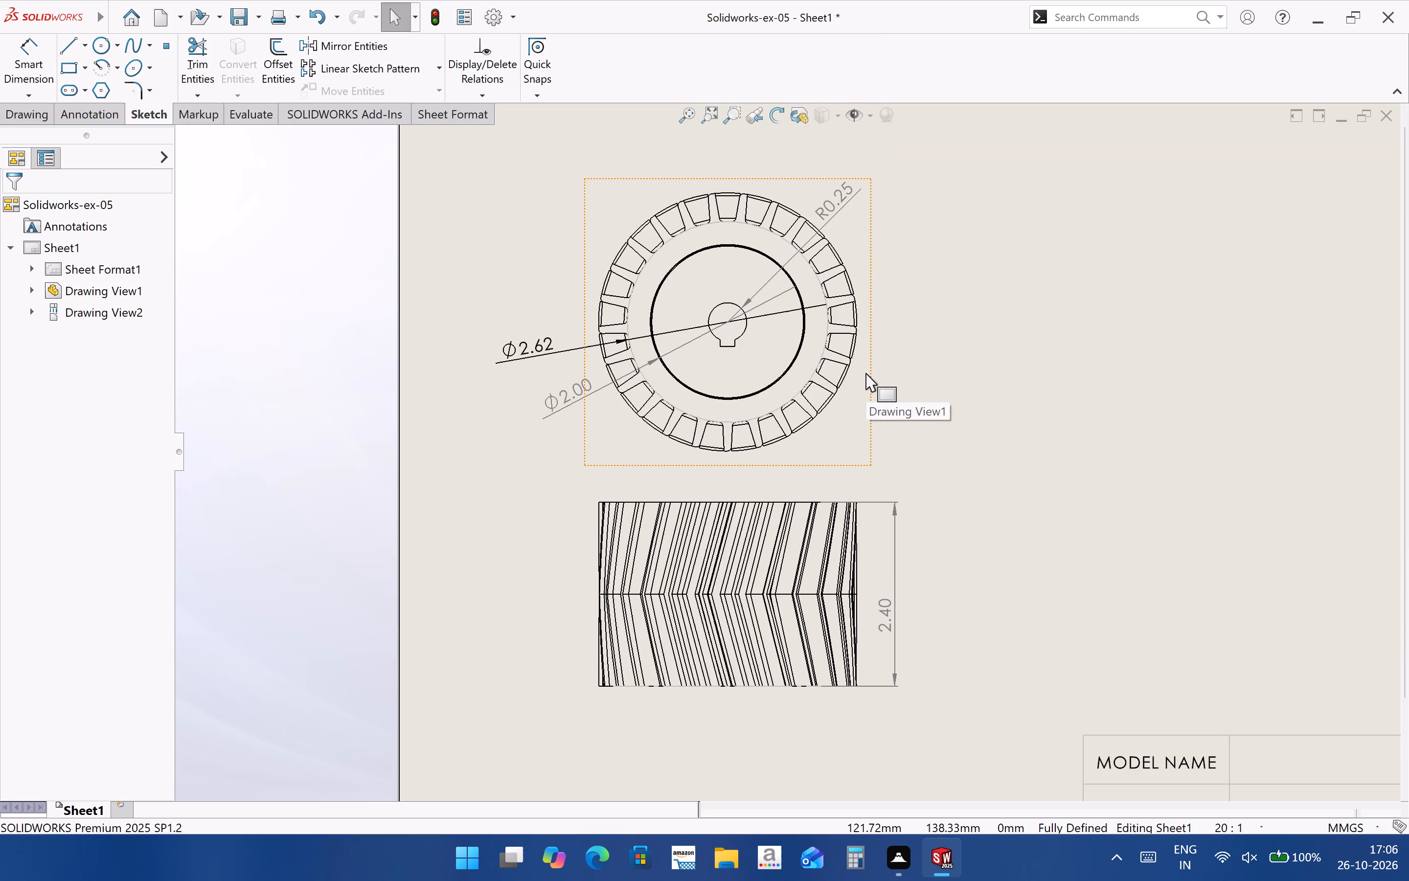
scroll(865, 373, down, 4)
scroll(633, 484, down, 5)
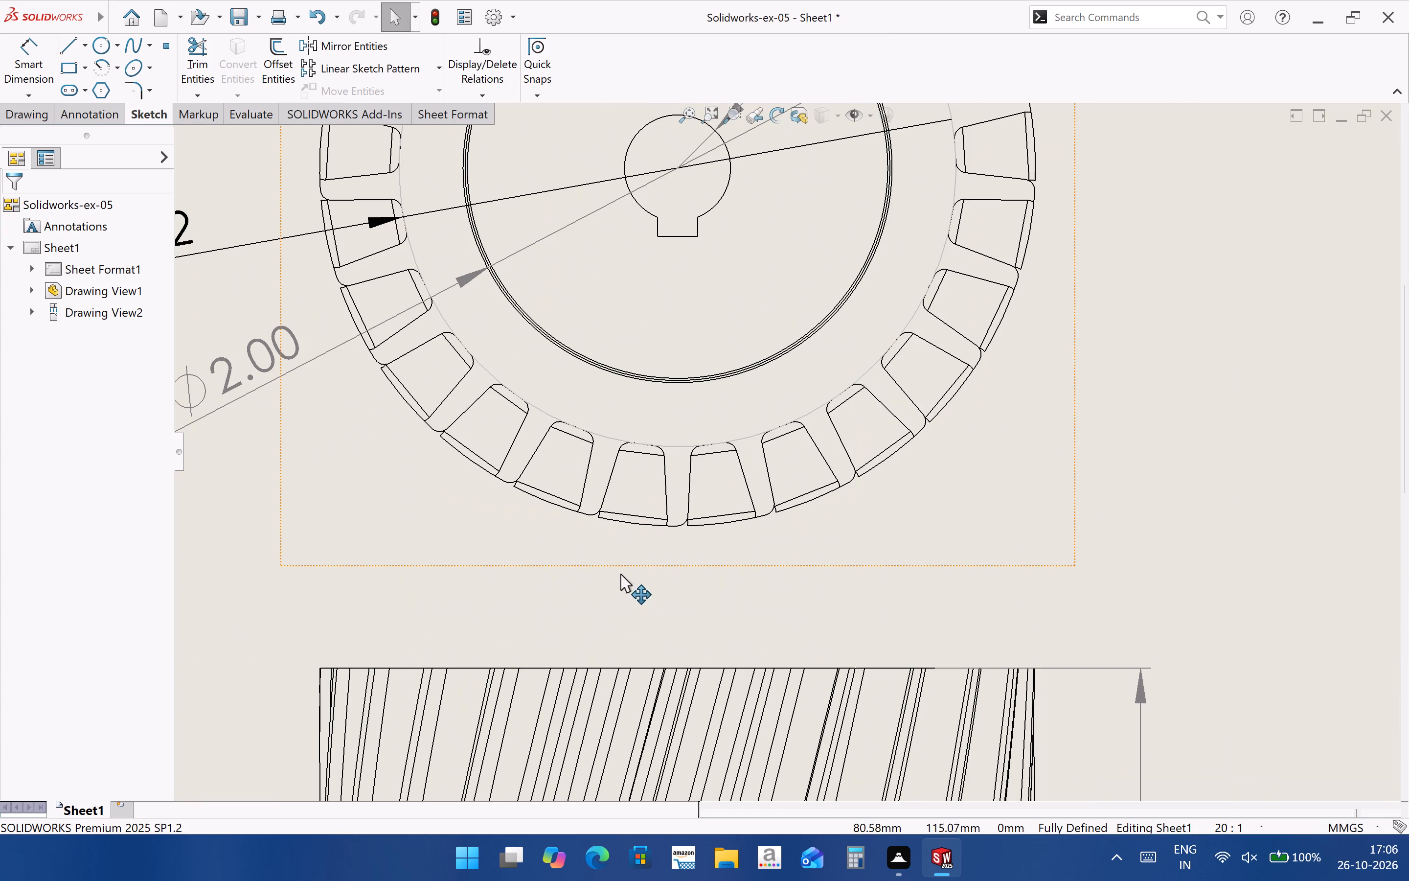
scroll(696, 502, up, 5)
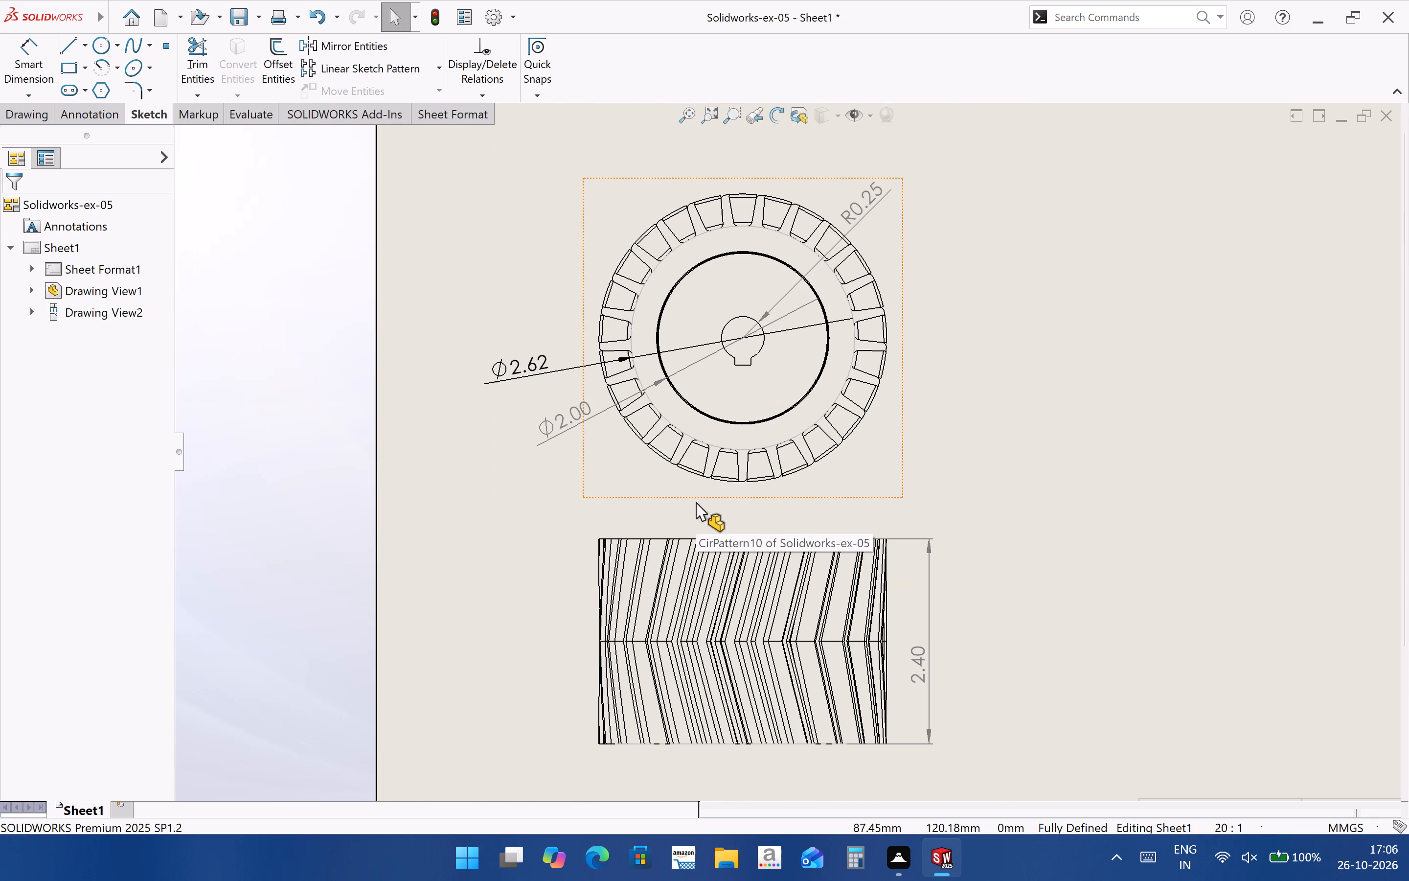
scroll(836, 459, down, 13)
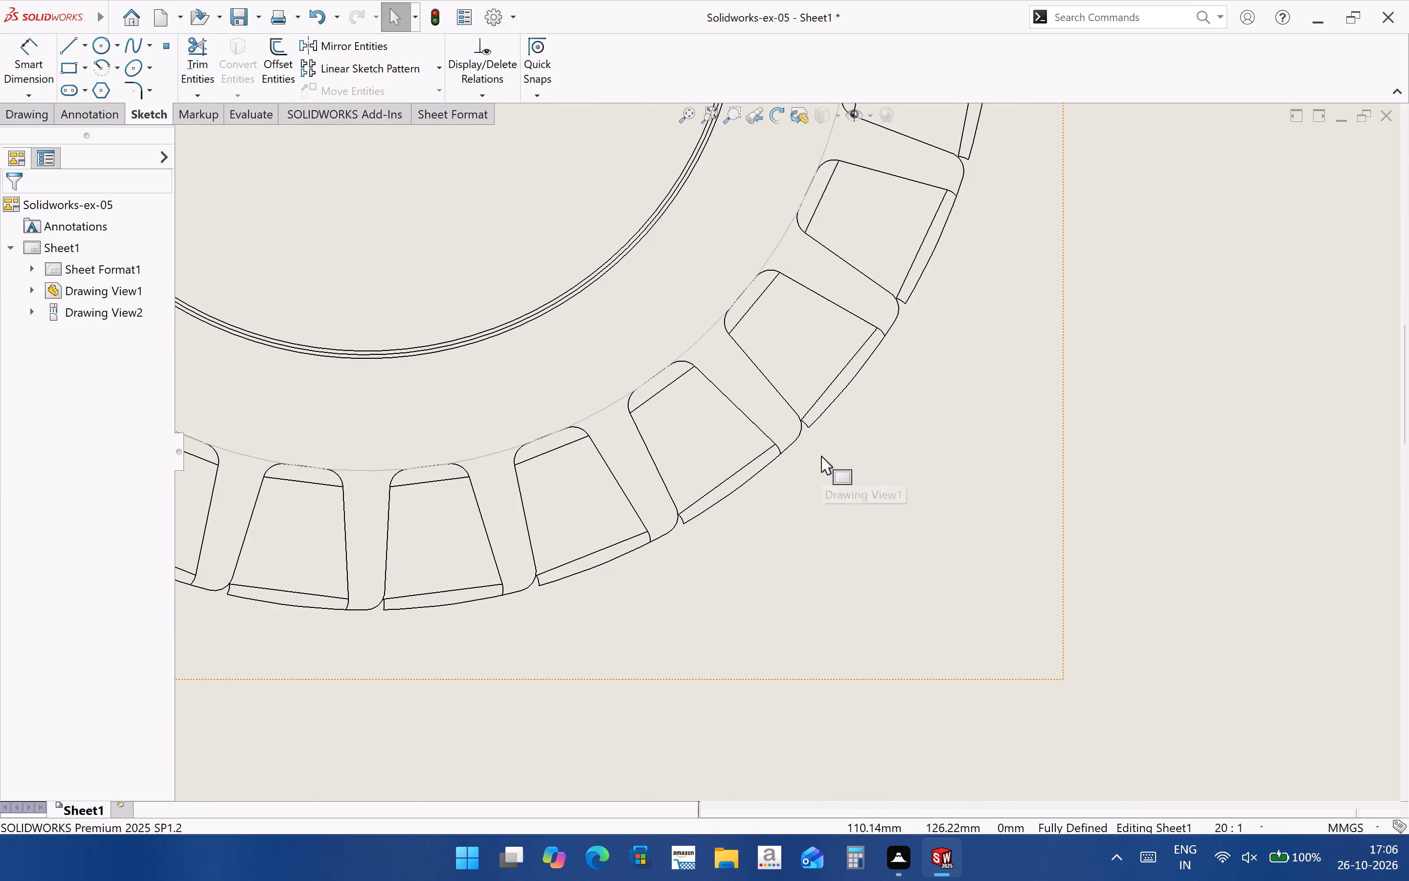
scroll(820, 456, up, 9)
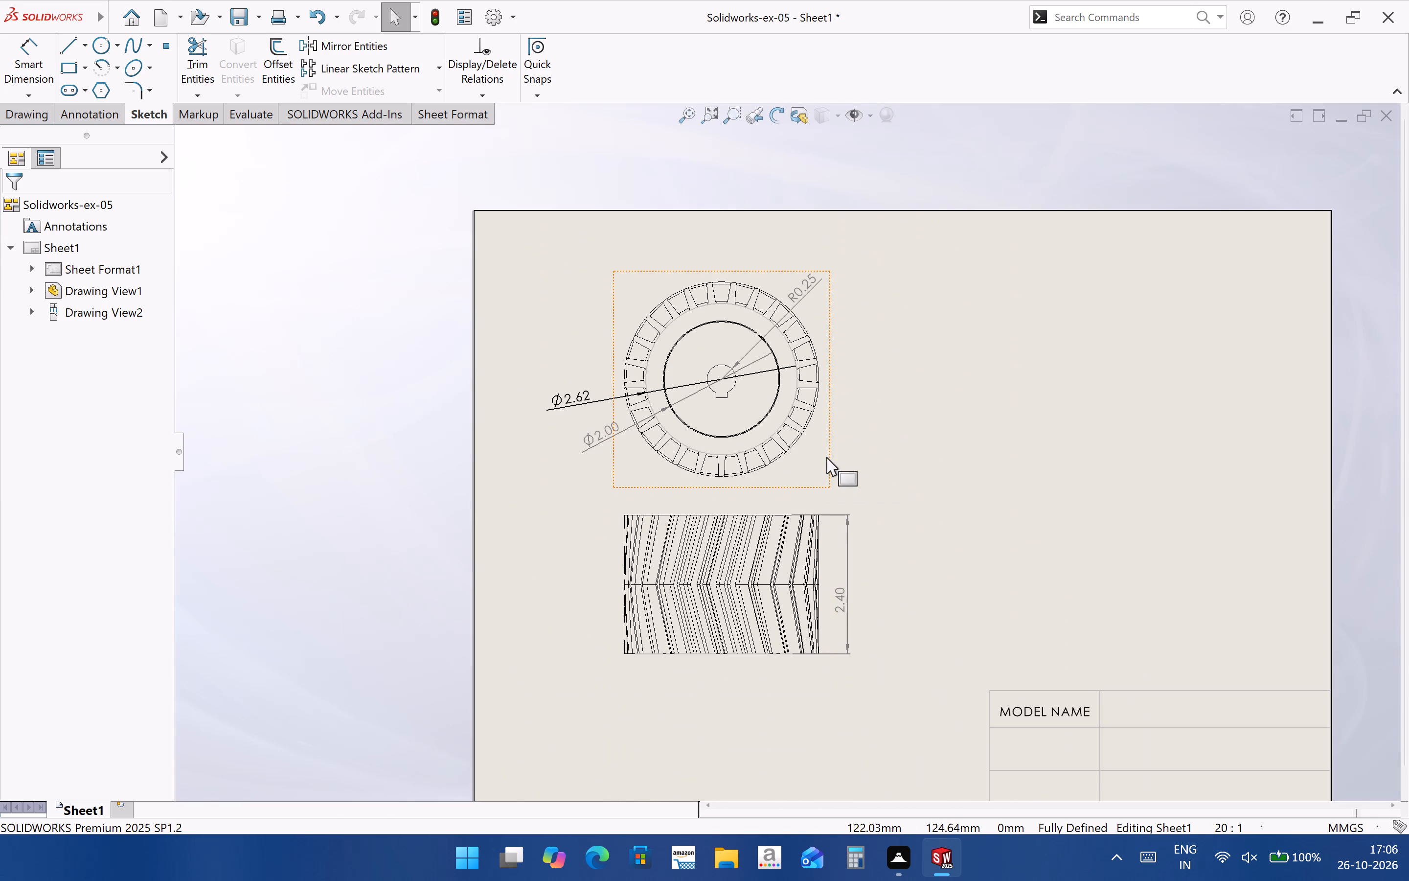
click(826, 457)
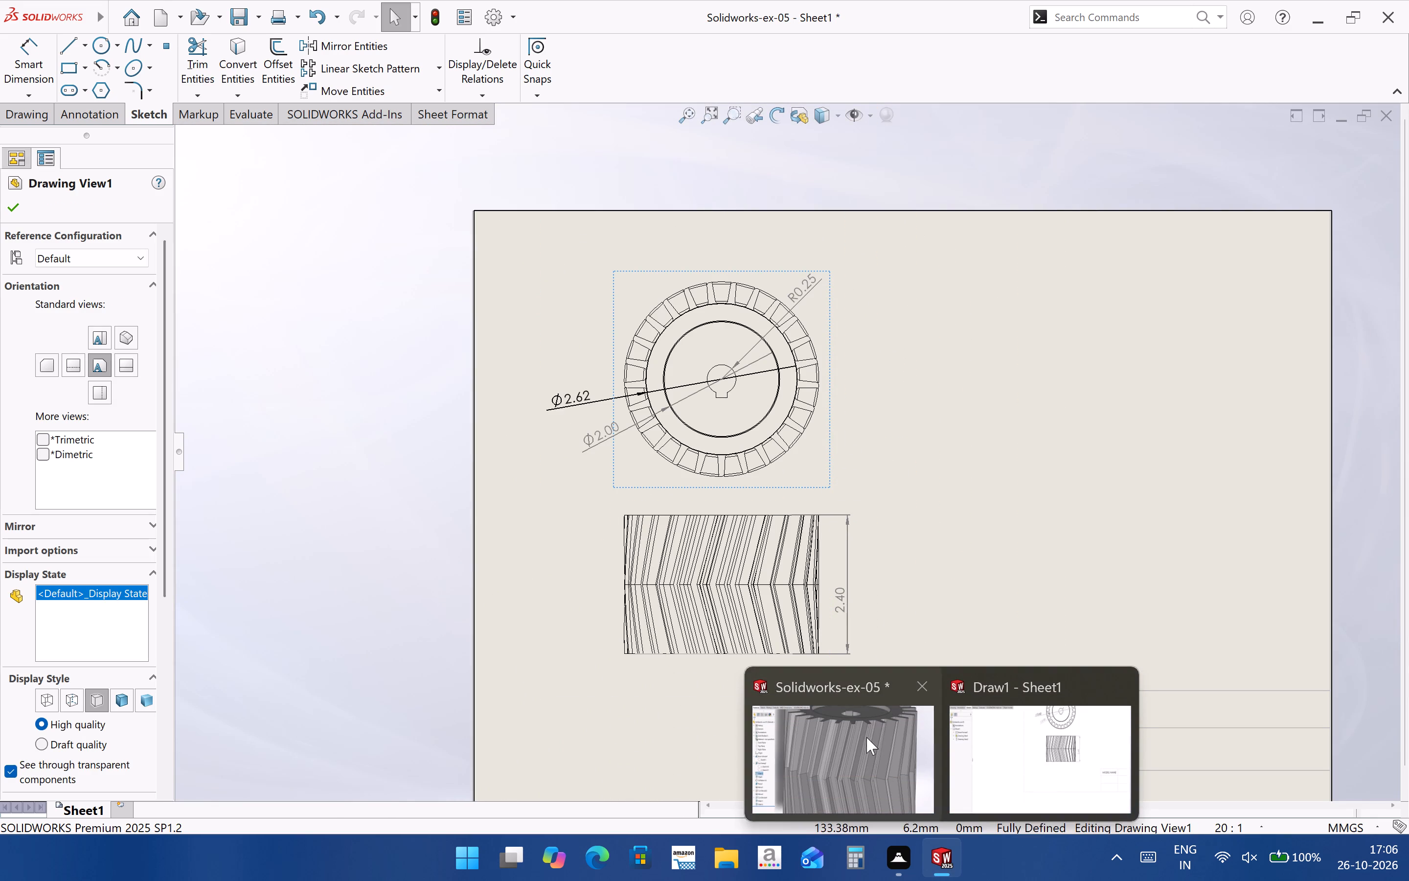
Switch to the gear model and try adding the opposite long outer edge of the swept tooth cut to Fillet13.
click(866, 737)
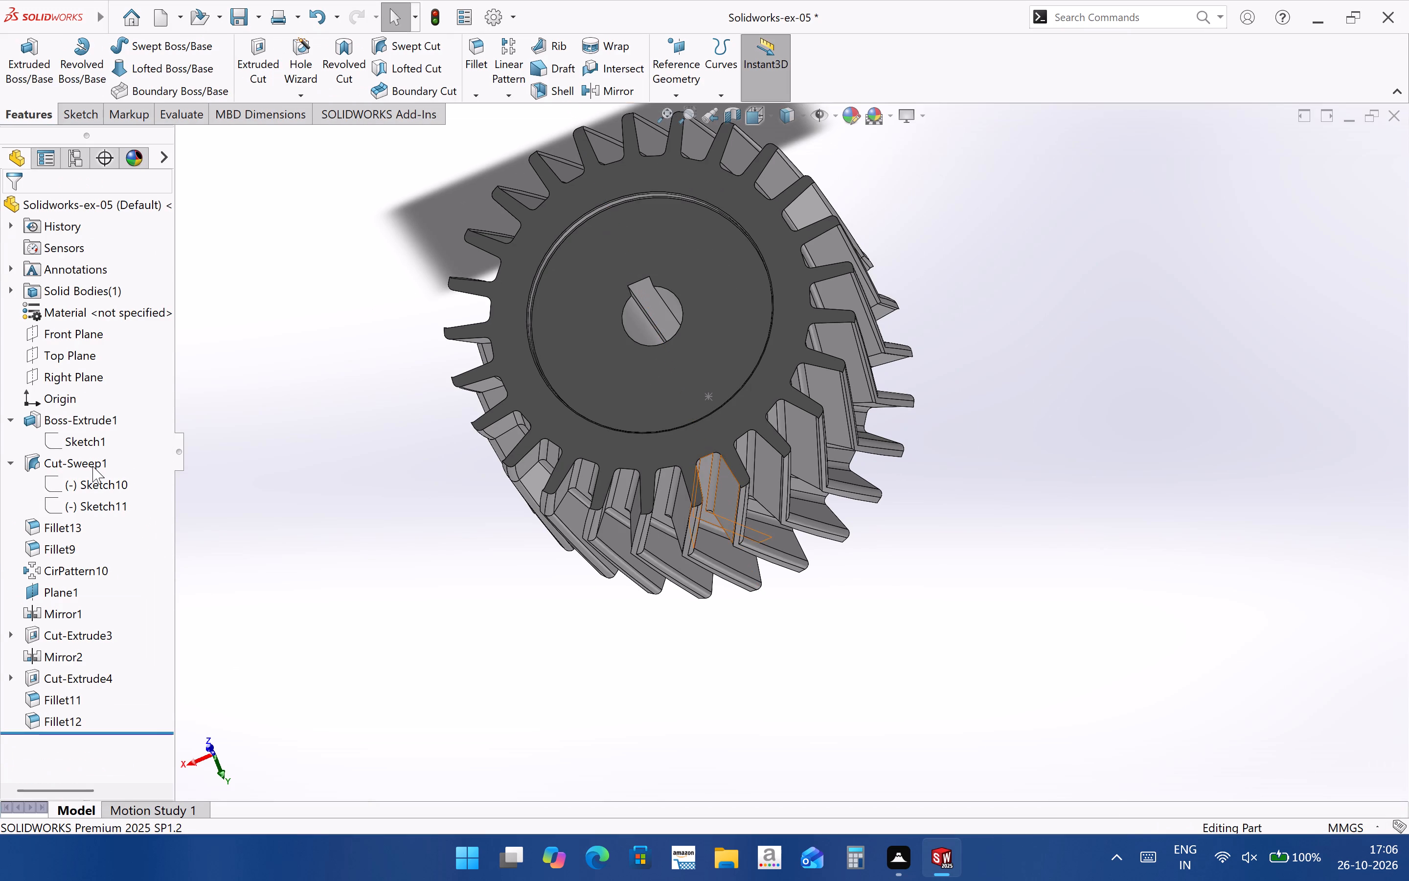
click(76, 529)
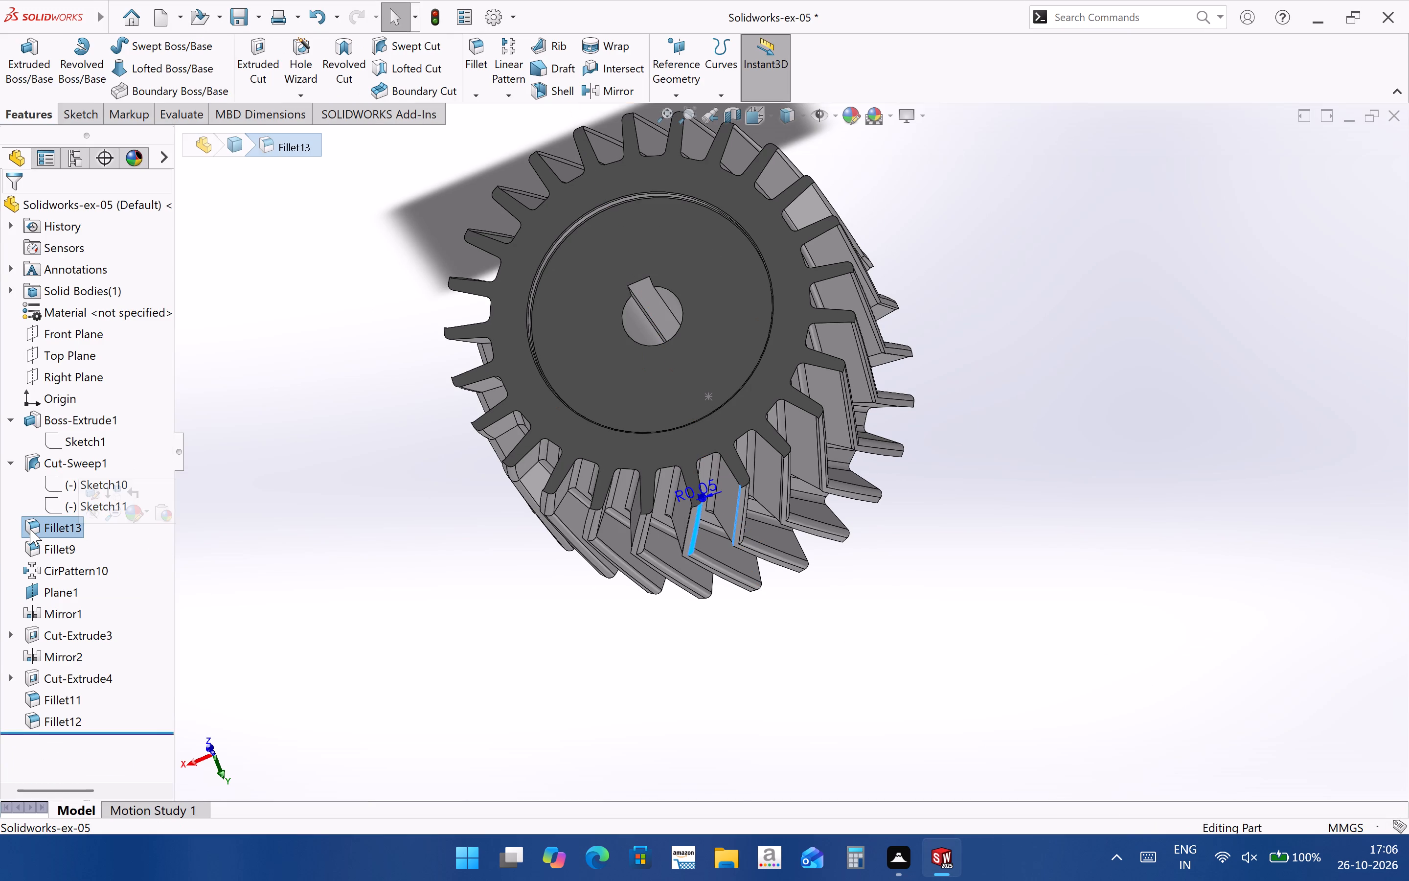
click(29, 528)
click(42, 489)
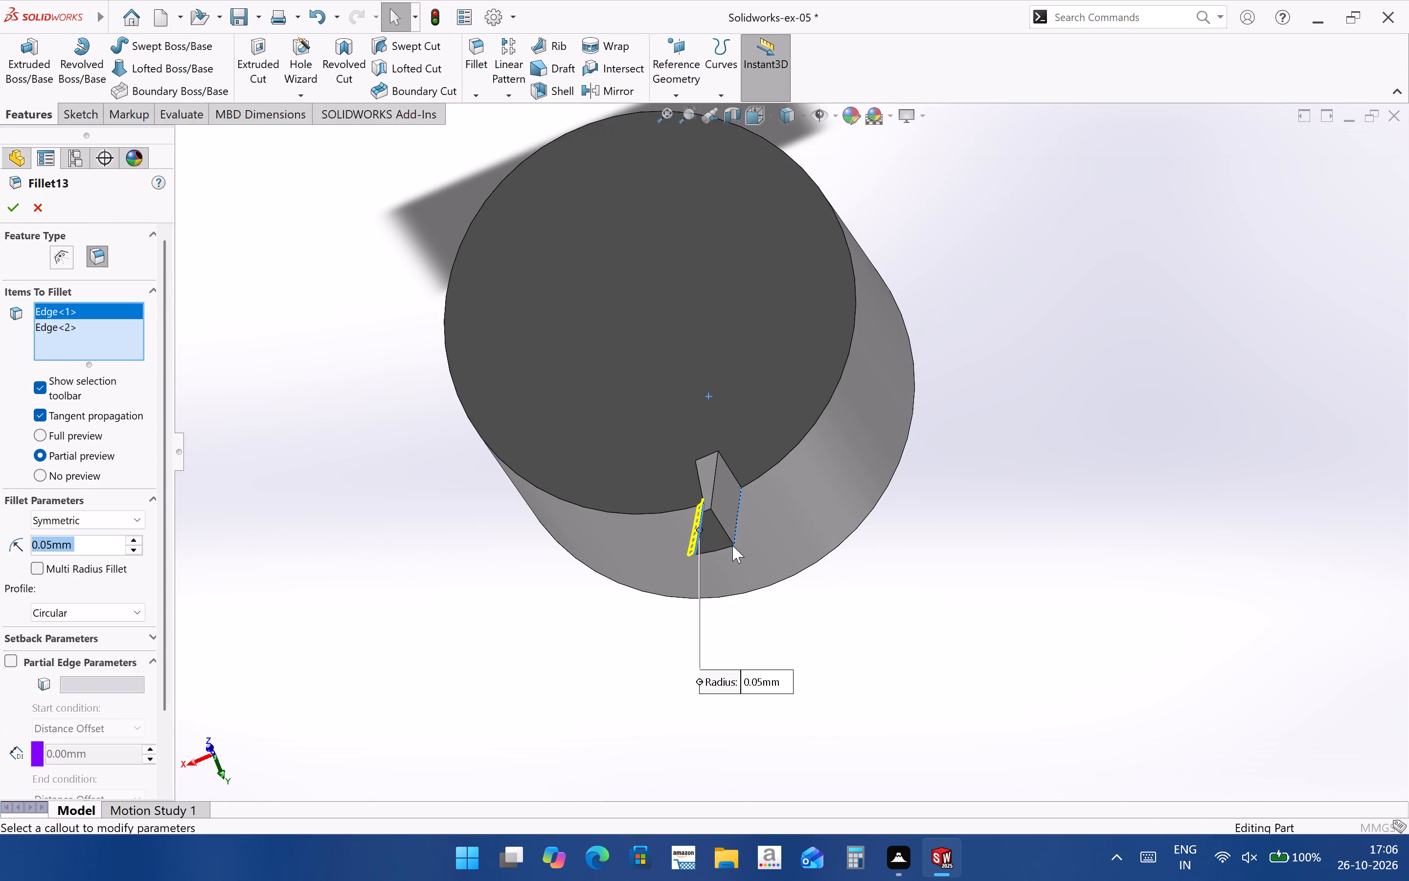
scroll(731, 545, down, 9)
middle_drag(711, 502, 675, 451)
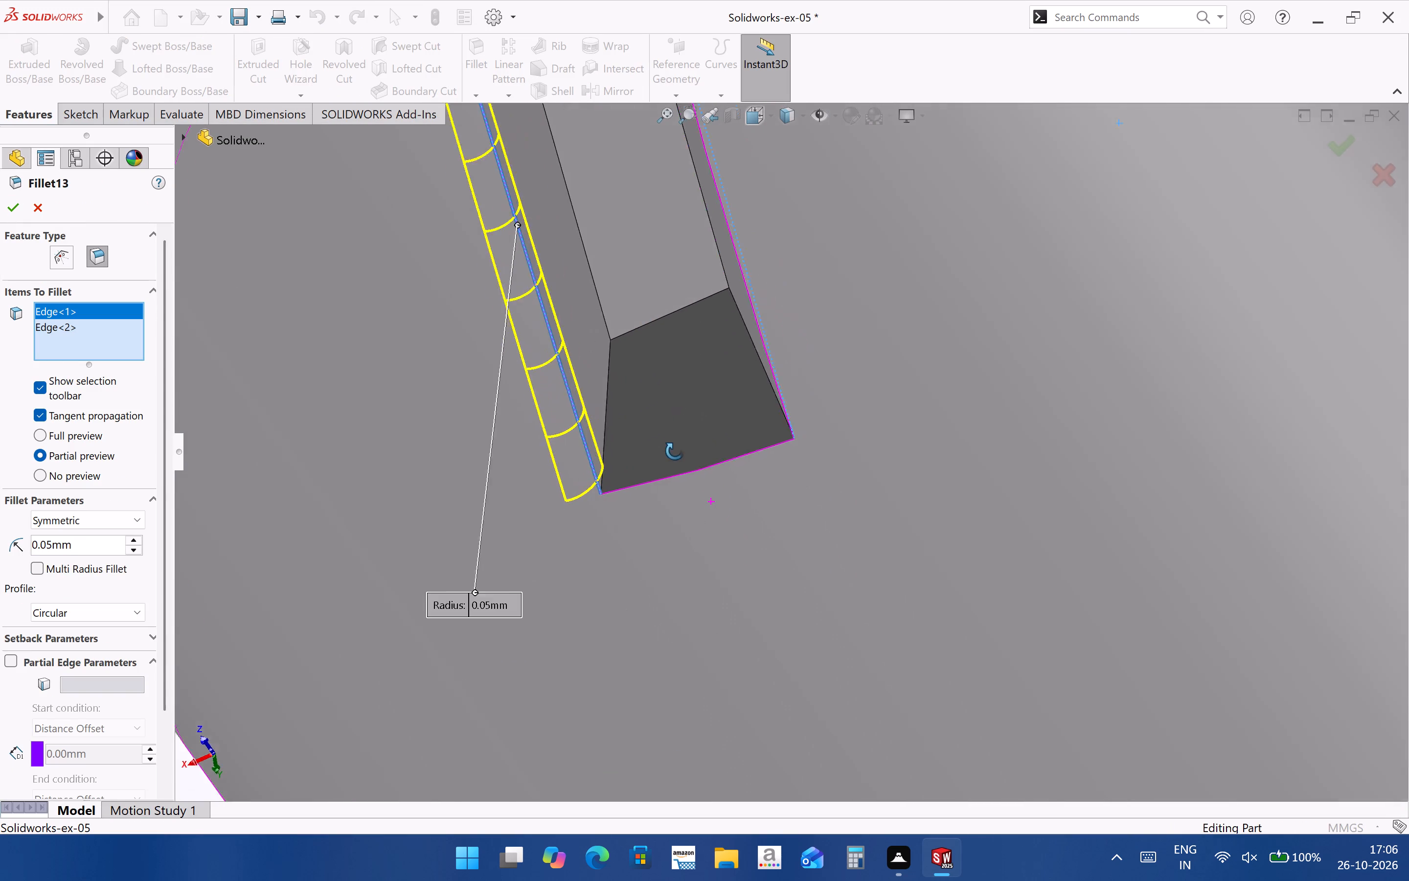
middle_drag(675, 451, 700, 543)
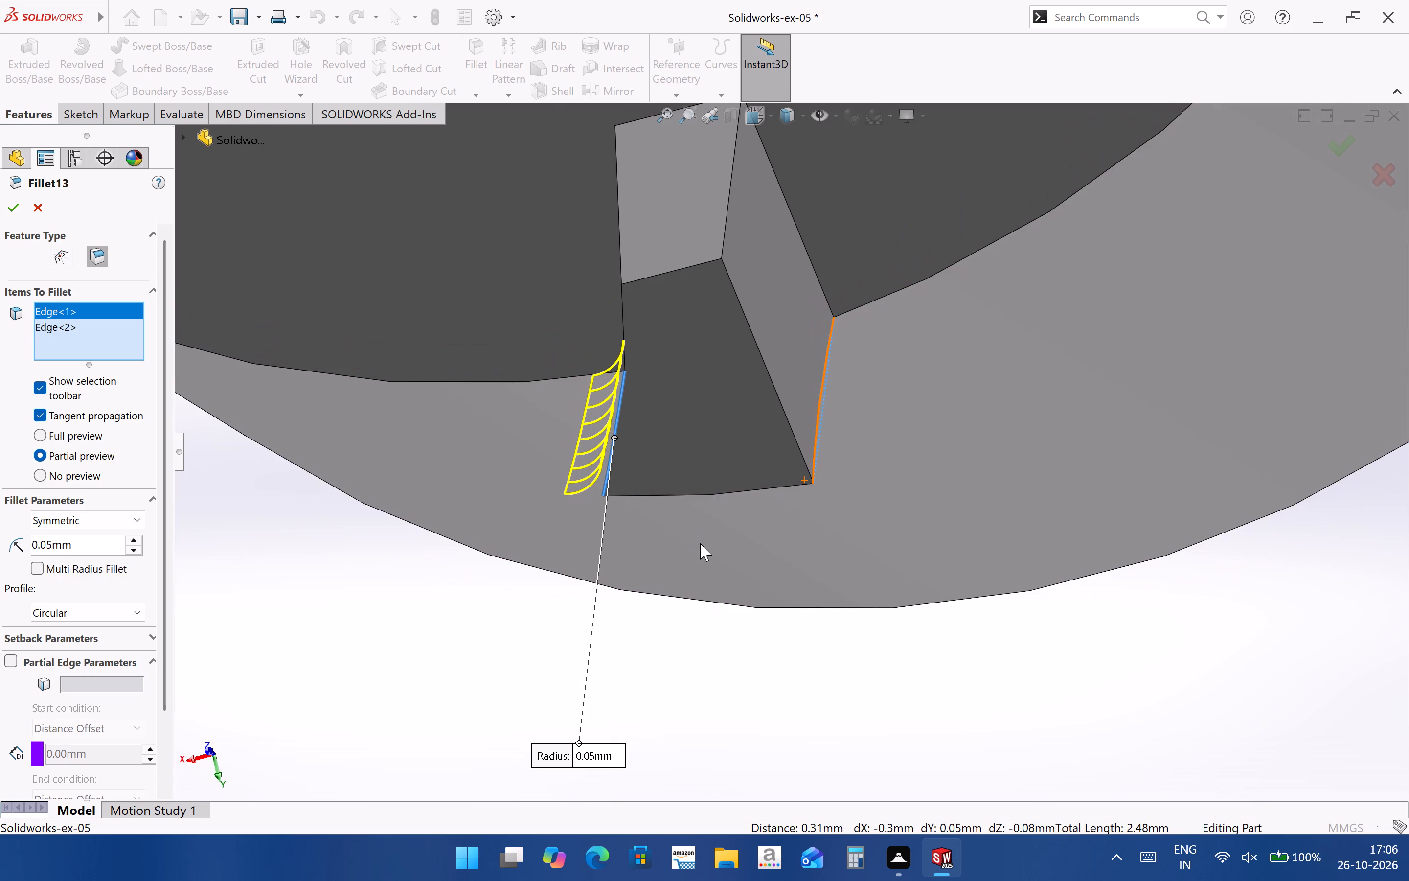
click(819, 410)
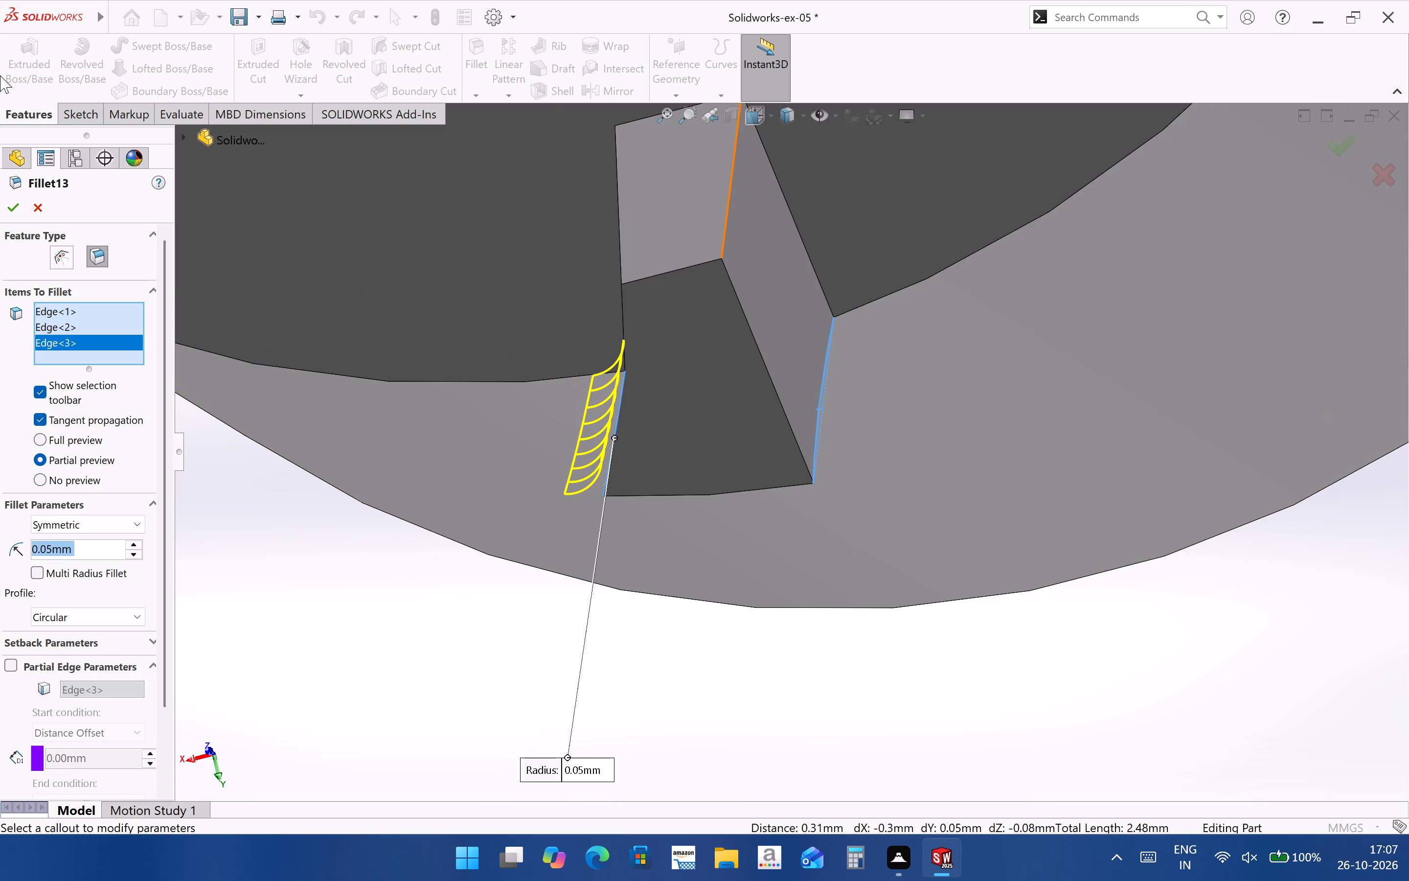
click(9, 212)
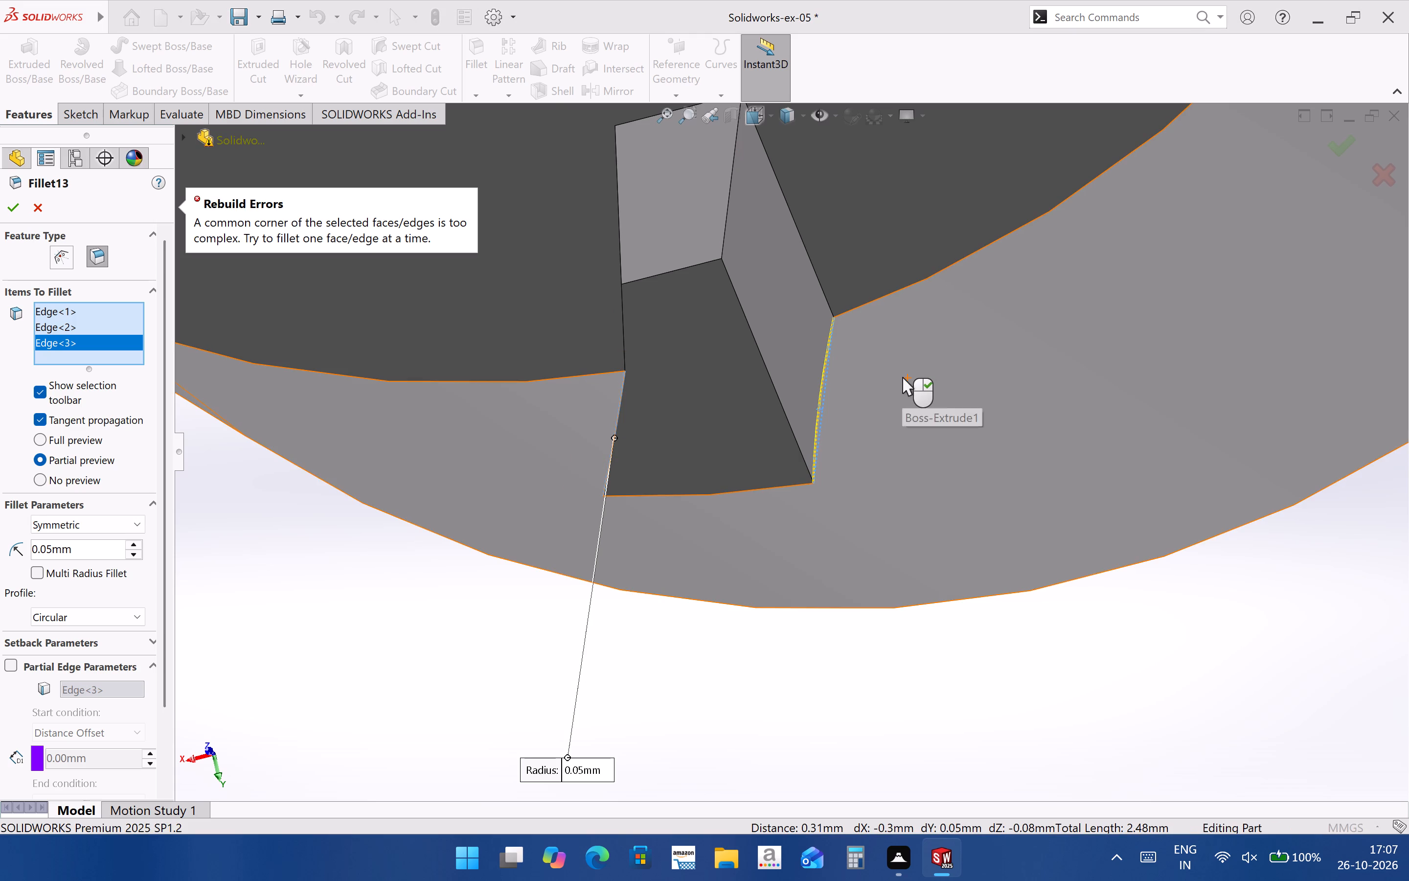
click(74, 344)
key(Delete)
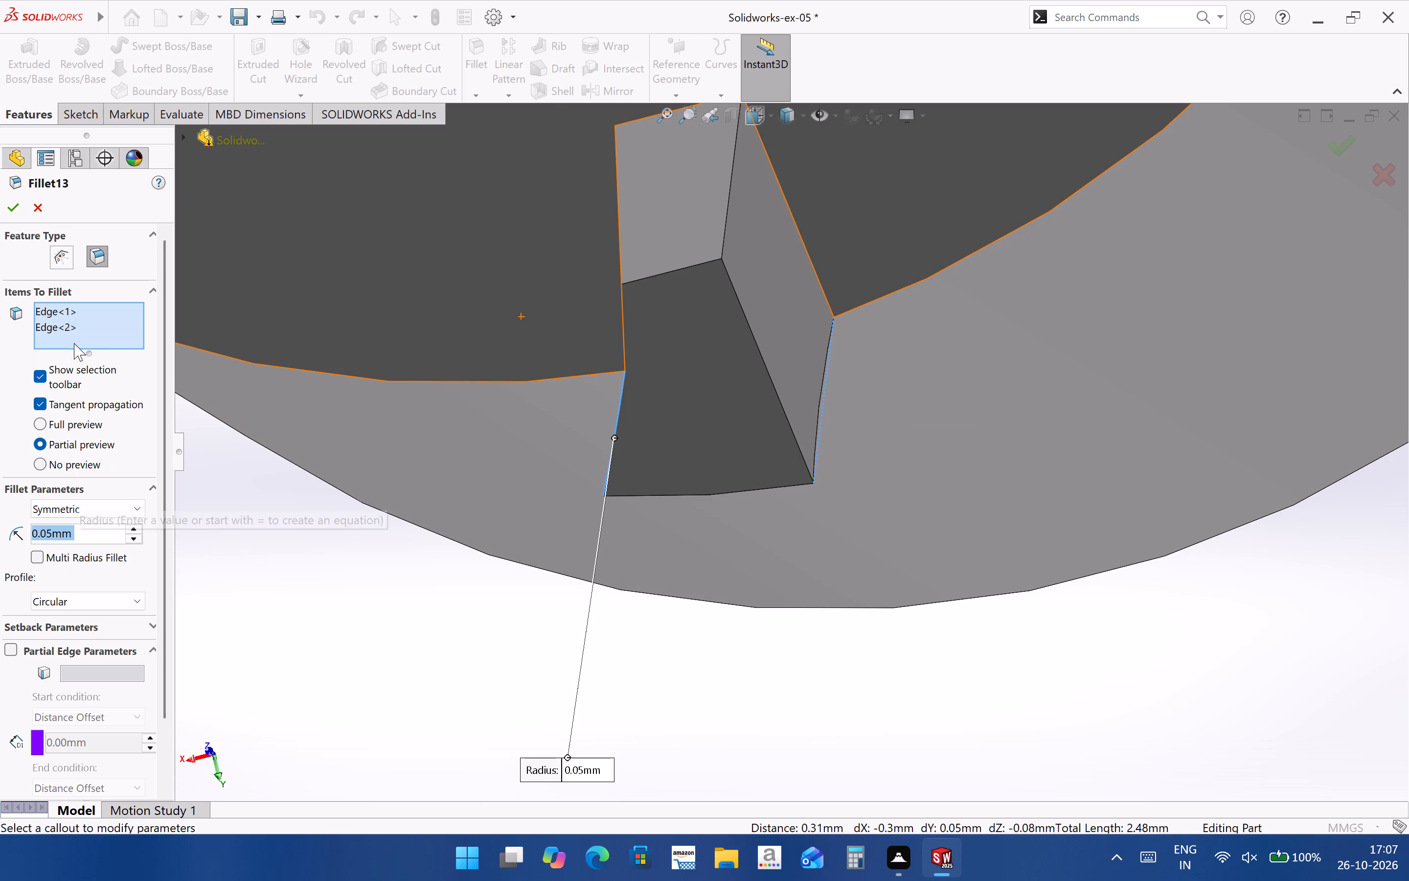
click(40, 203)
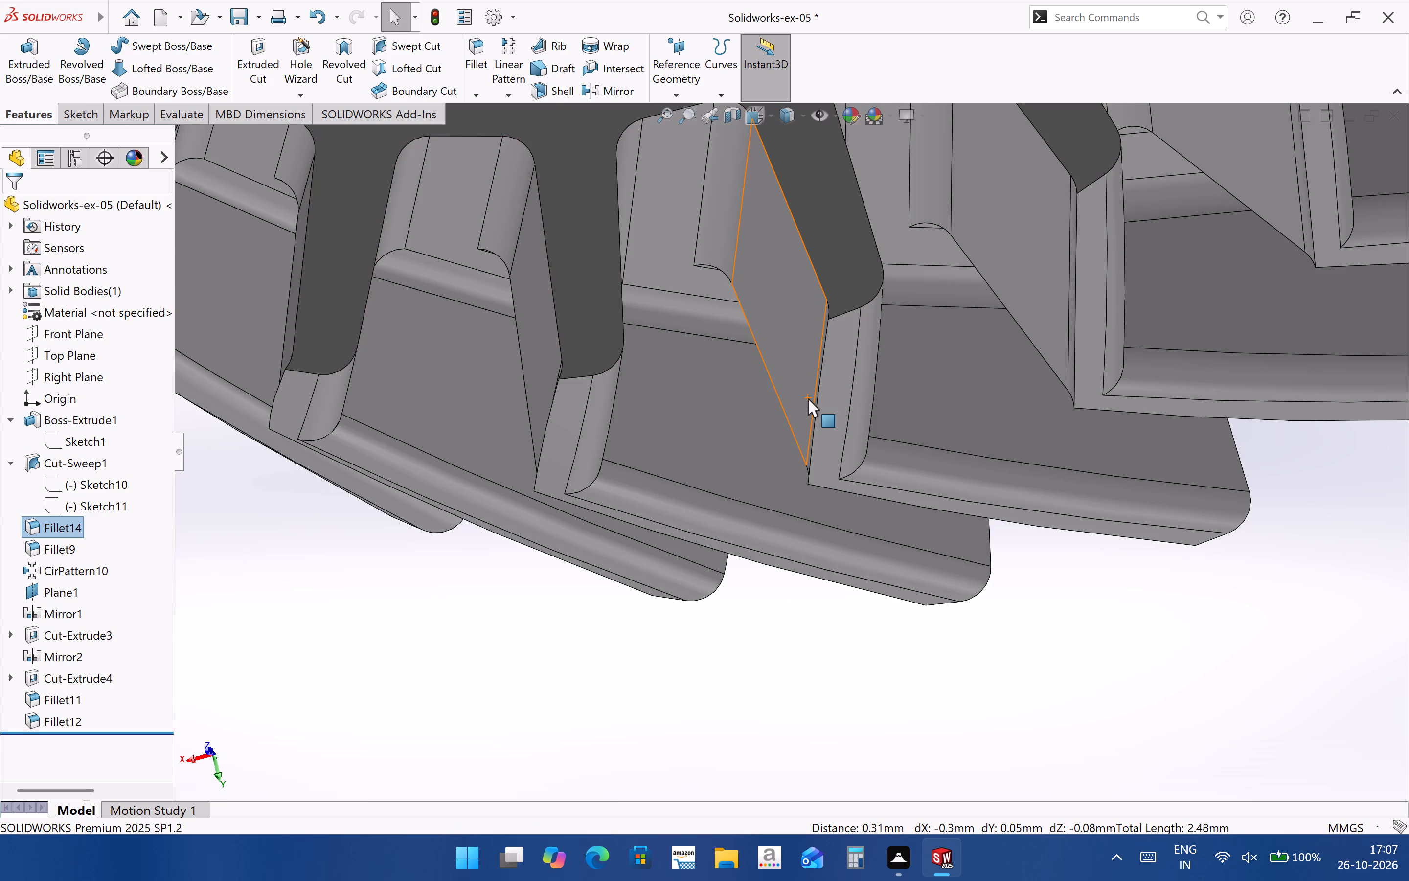
Examine which tooth edges Fillet14 and Fillet9 cover, viewing the tooth tips and gaps from several angles.
middle_drag(815, 407, 816, 306)
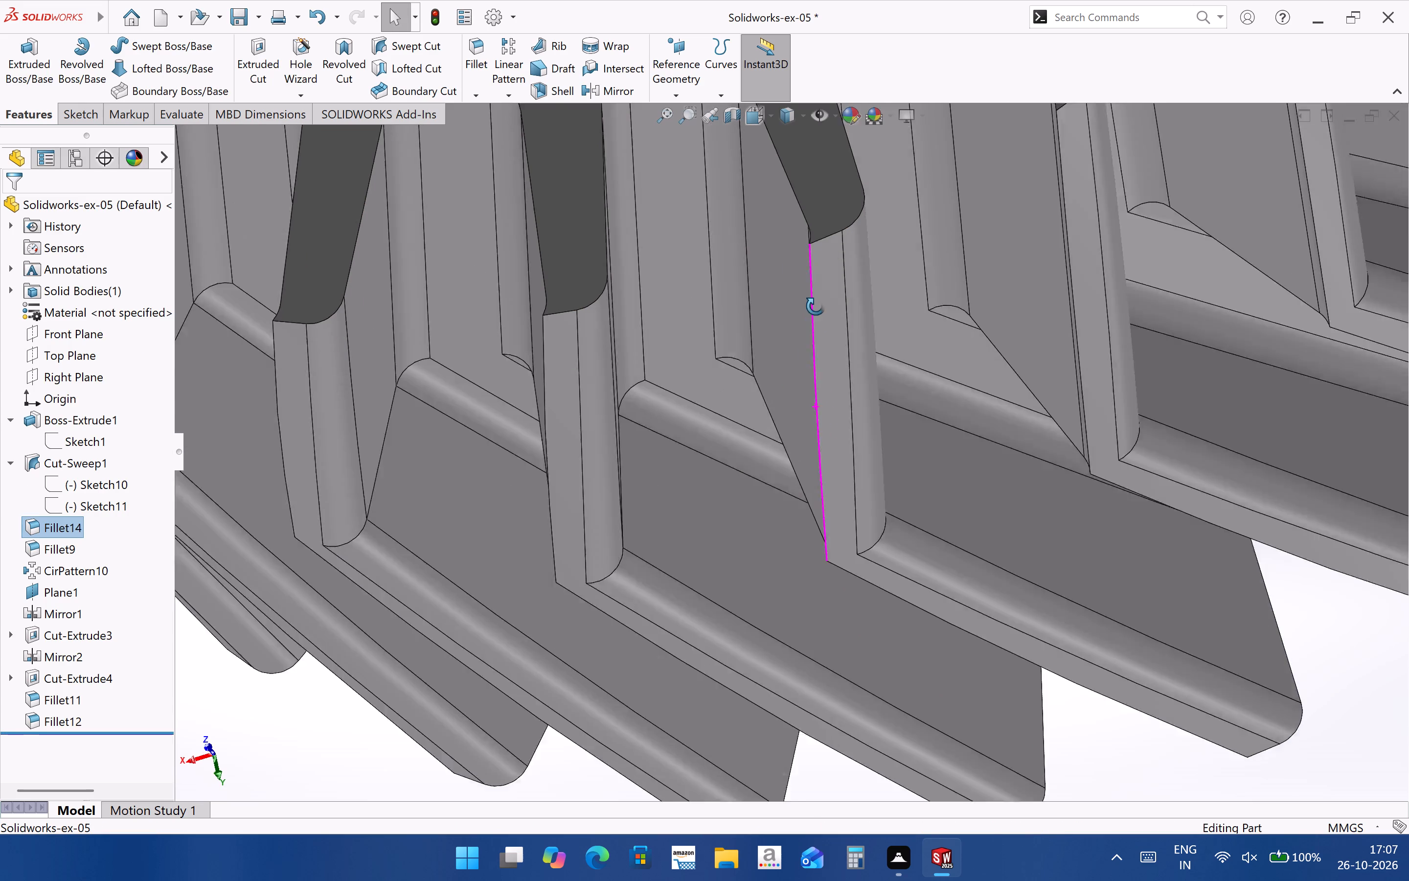
middle_drag(816, 306, 812, 261)
scroll(890, 392, up, 7)
middle_drag(894, 439, 885, 444)
click(77, 527)
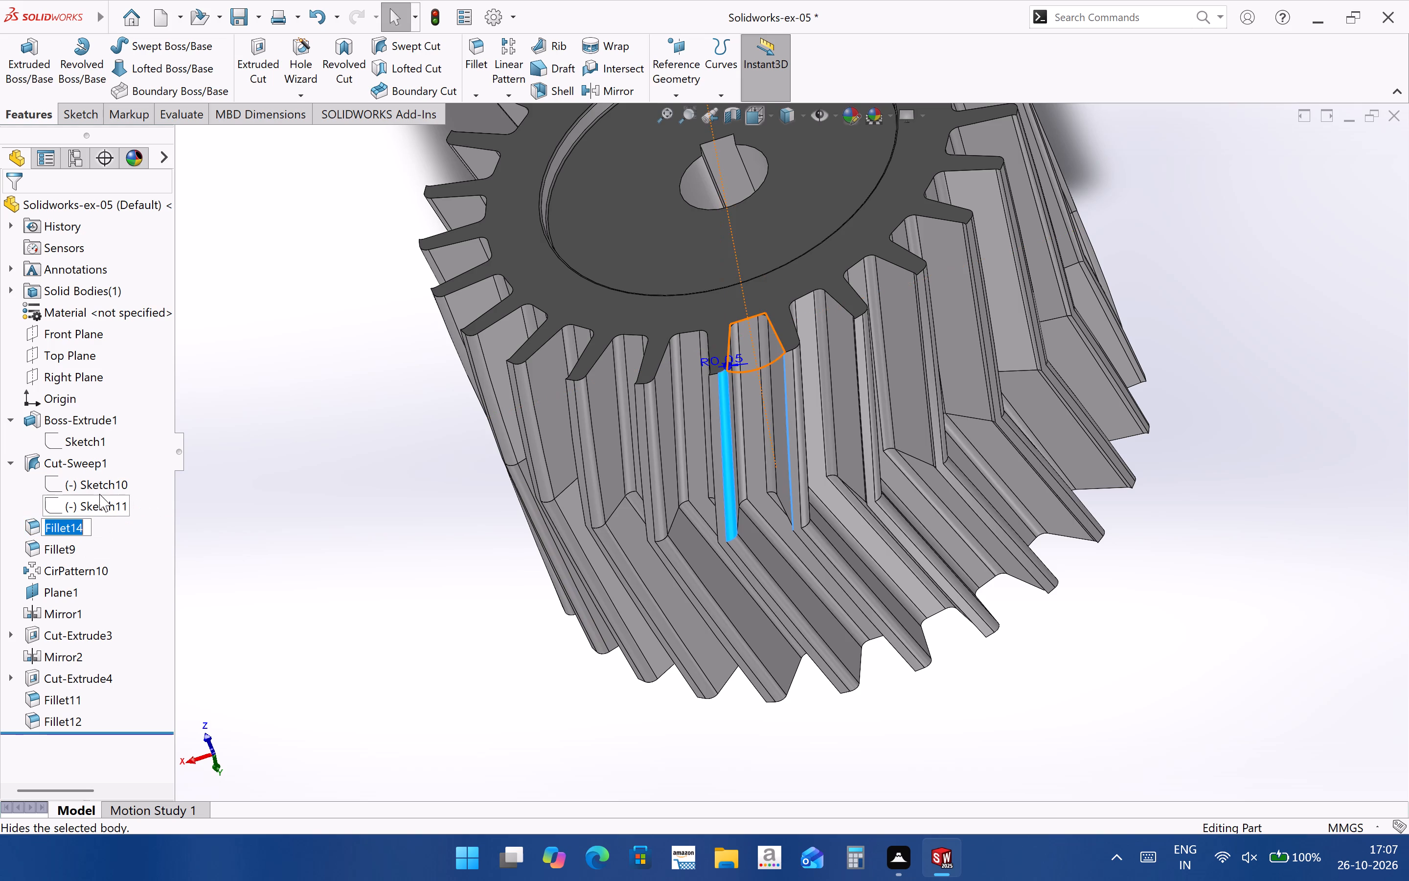
click(671, 718)
click(79, 529)
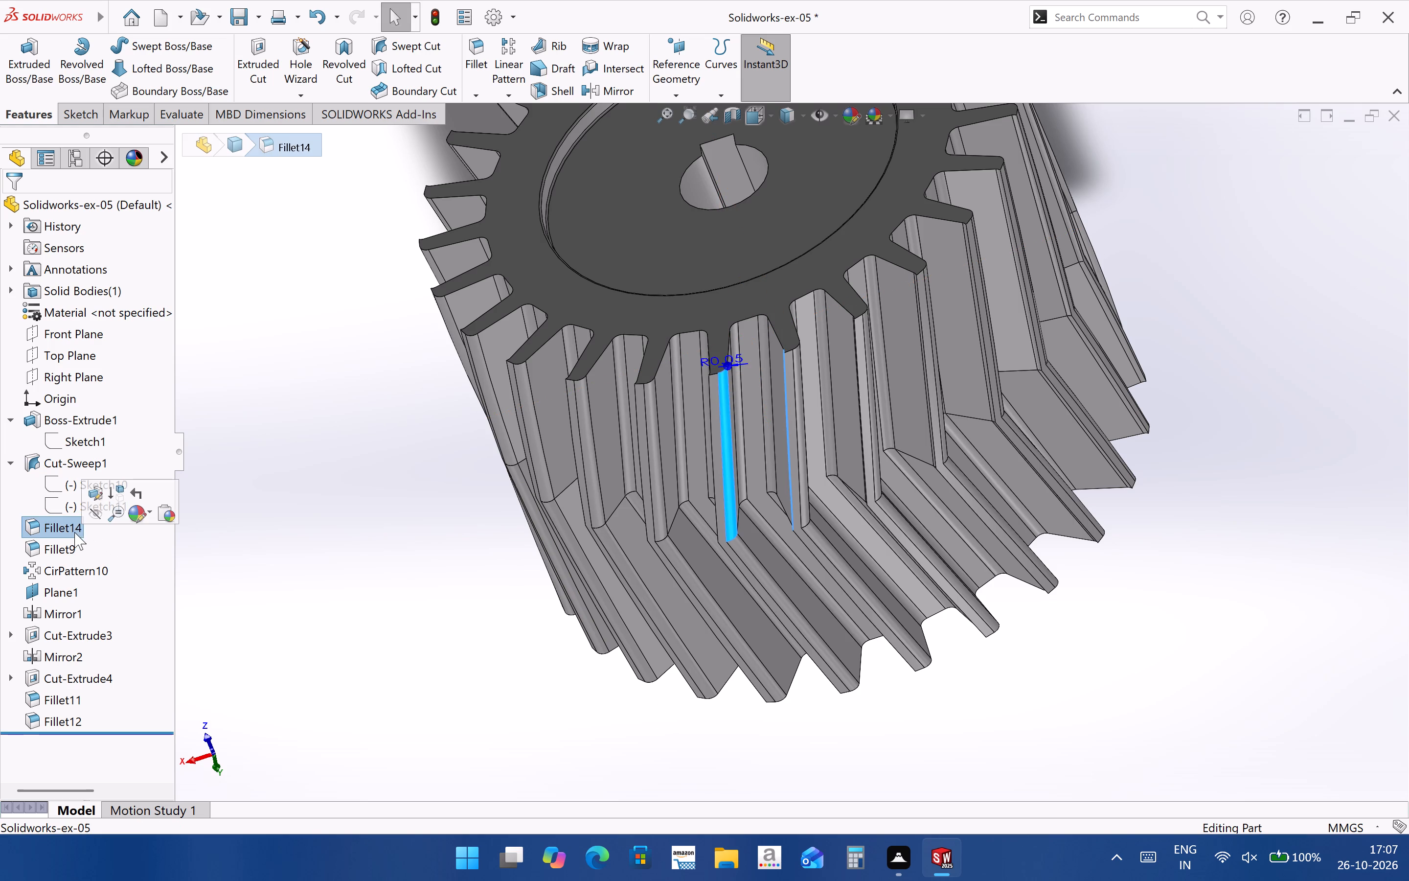
click(63, 544)
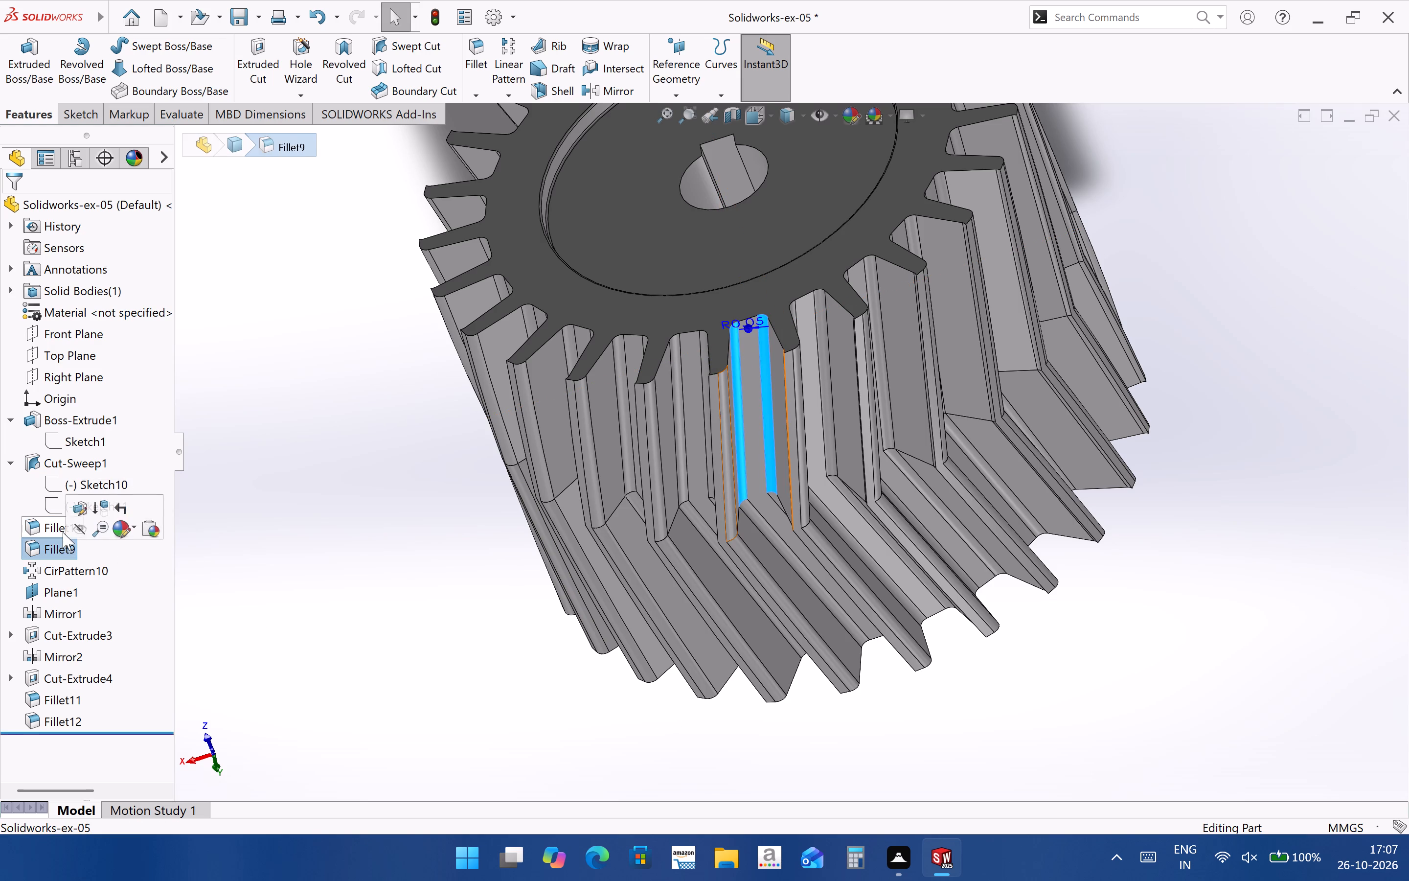
click(63, 532)
scroll(667, 345, down, 3)
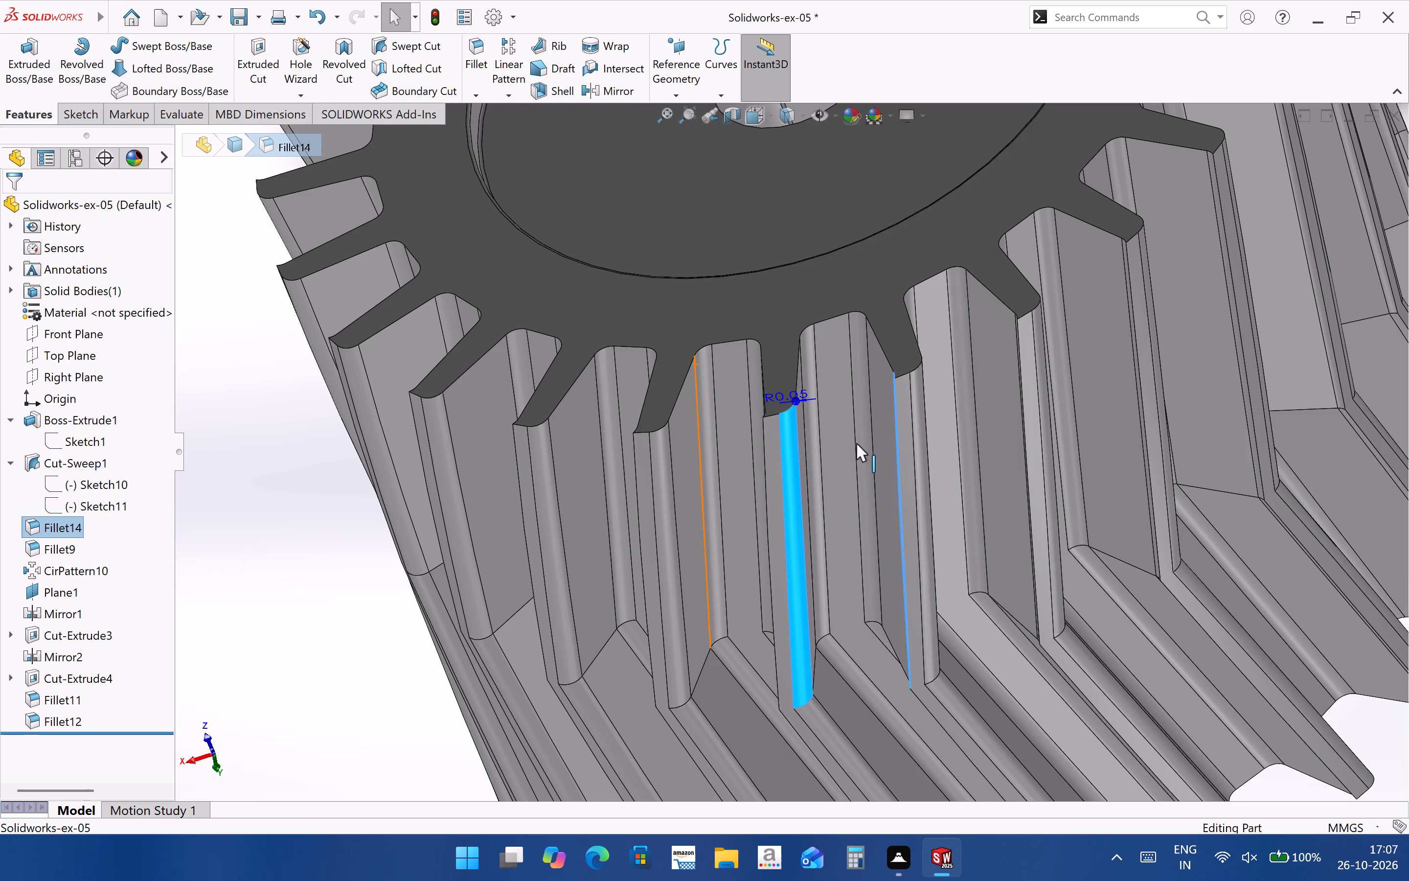
middle_drag(862, 449, 860, 427)
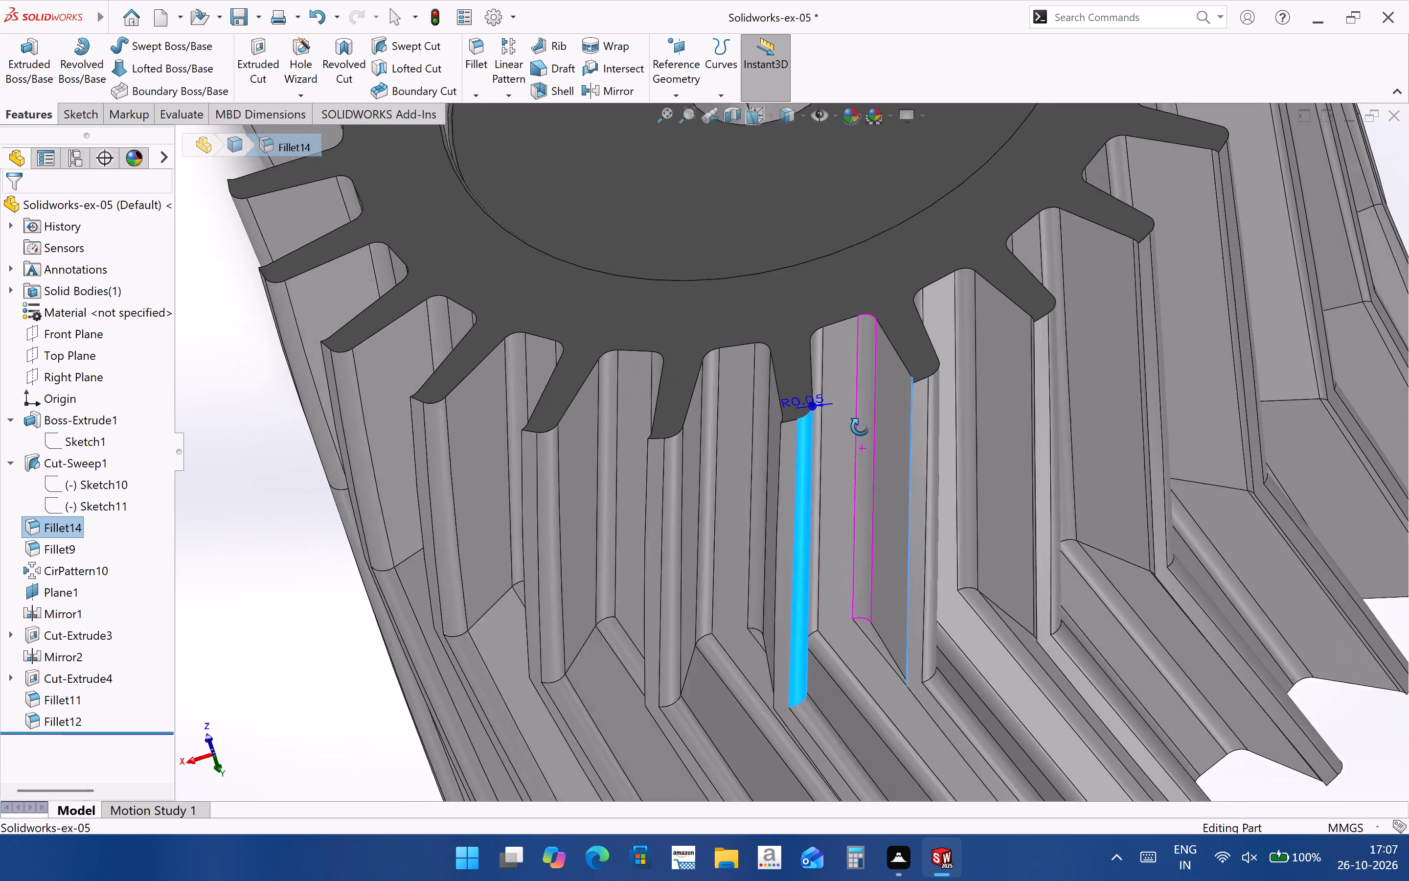
middle_drag(860, 427, 938, 343)
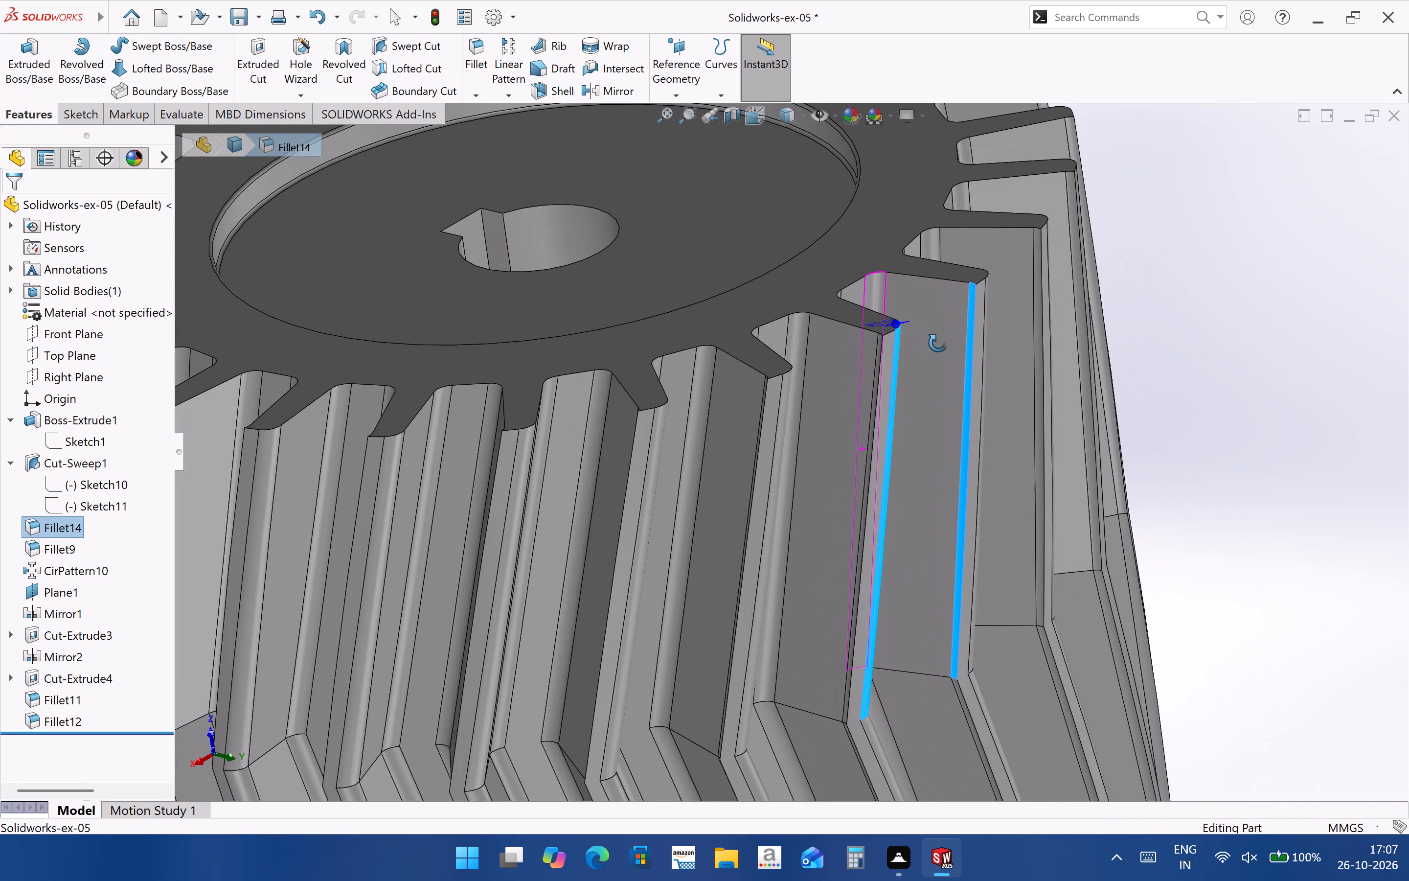
middle_drag(938, 343, 927, 403)
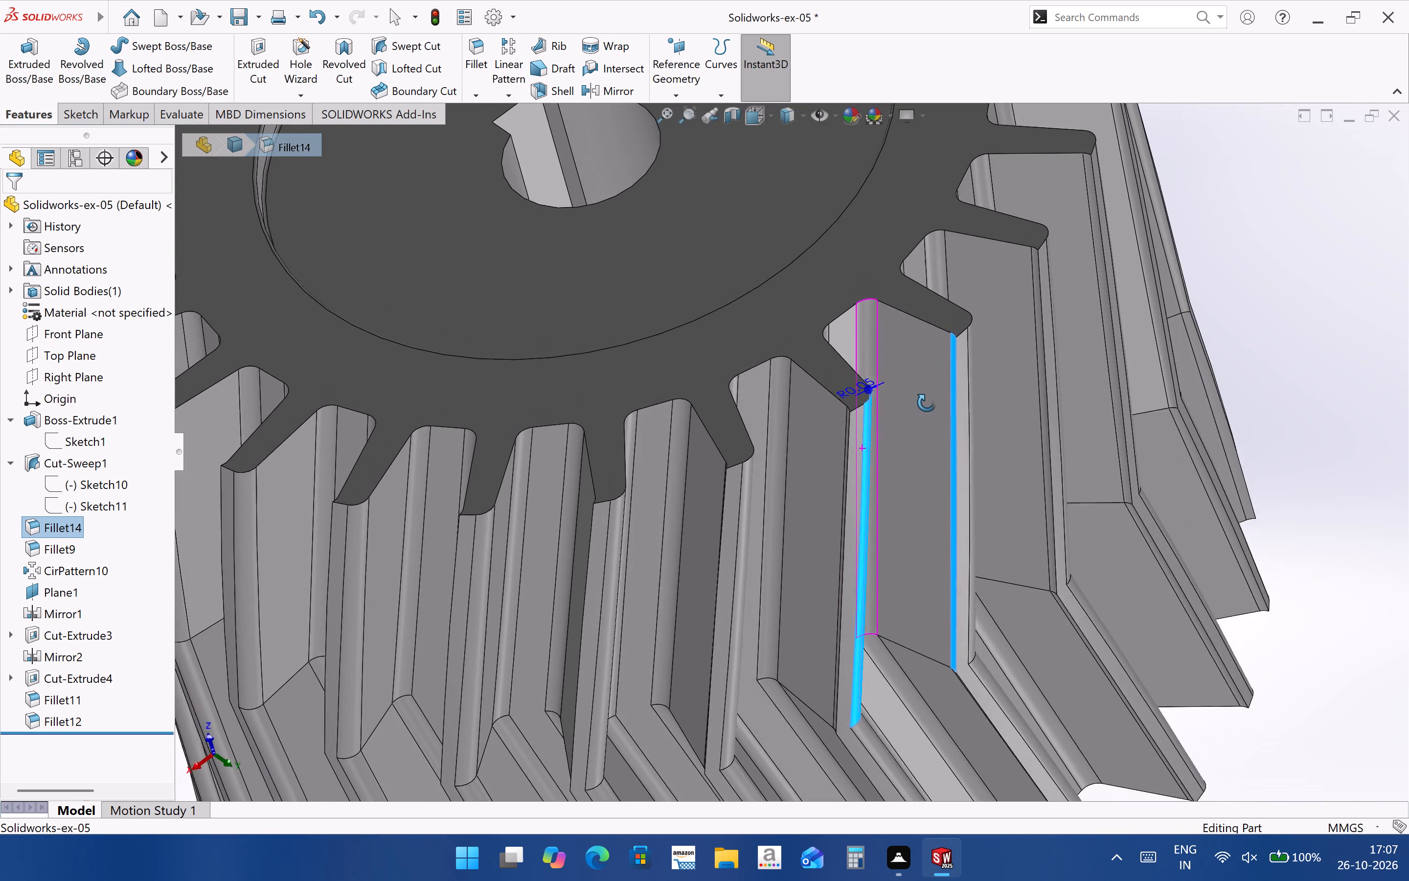
middle_drag(927, 403, 934, 334)
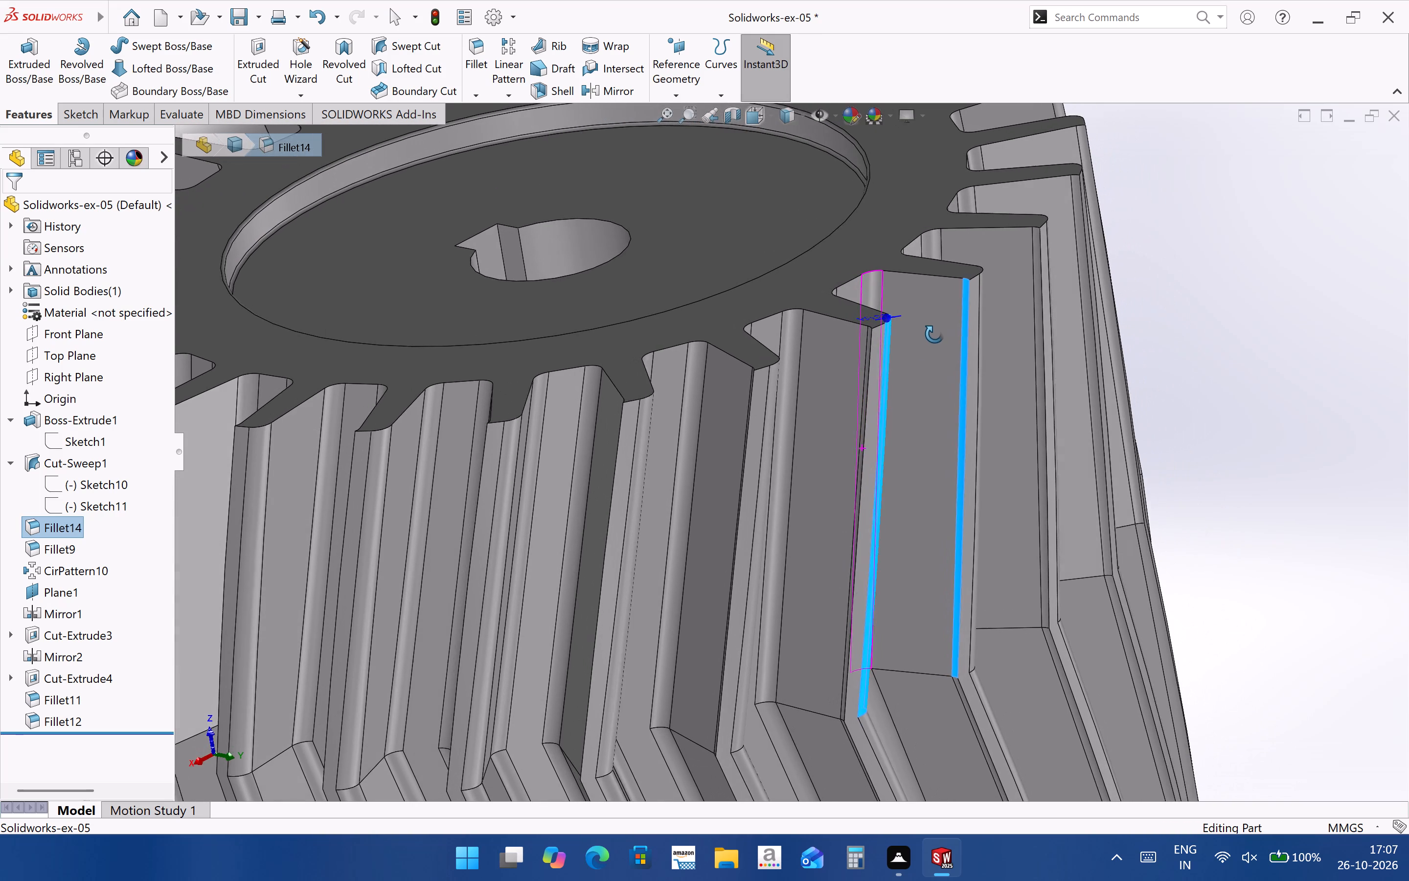
middle_drag(934, 334, 923, 359)
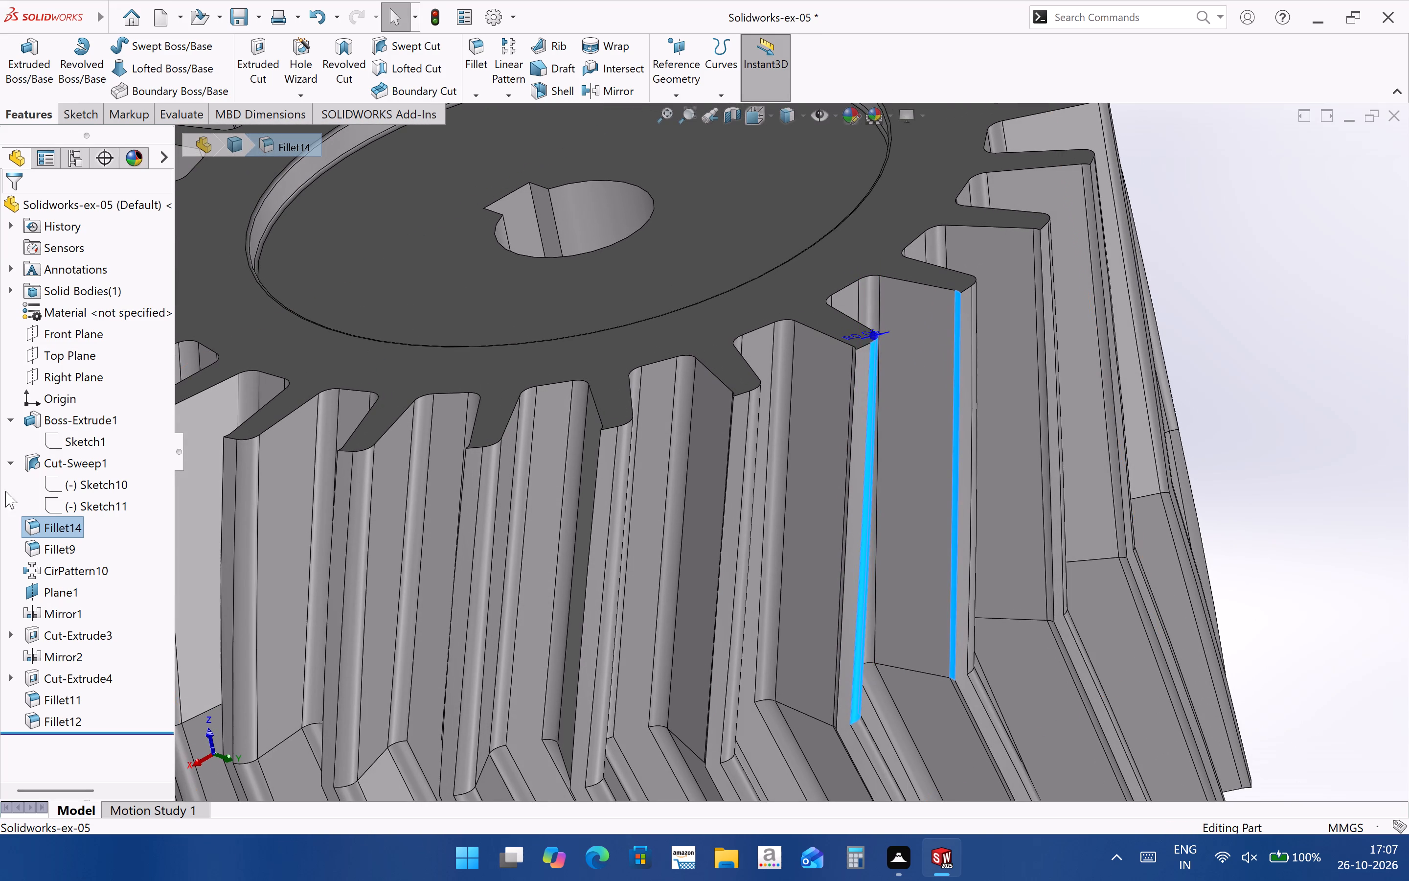
click(62, 537)
click(177, 544)
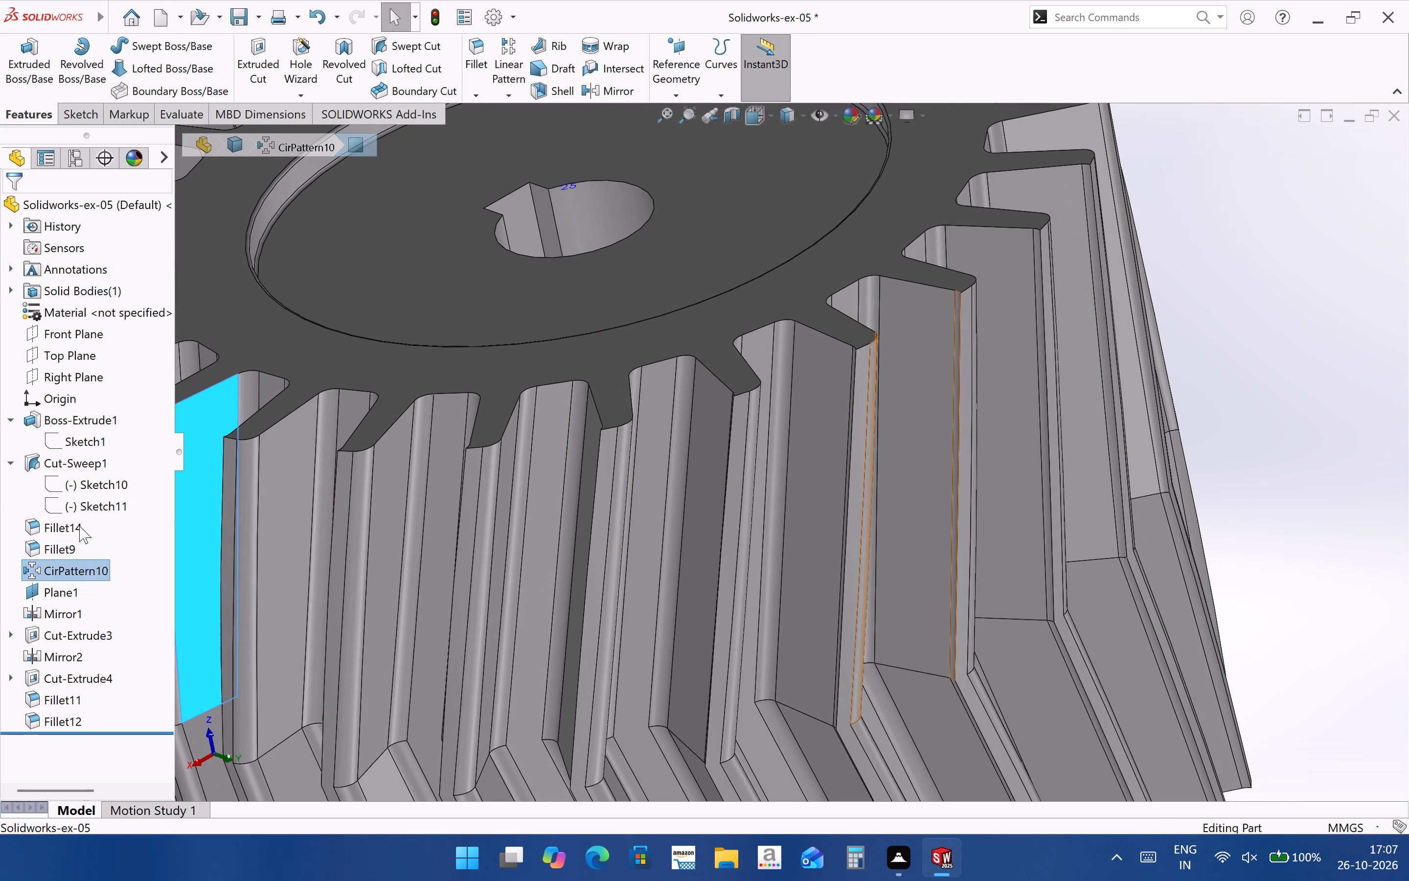
Edit Fillet14, clearing its edge references and reselecting both long outer edges of the swept tooth cut.
click(77, 526)
click(91, 495)
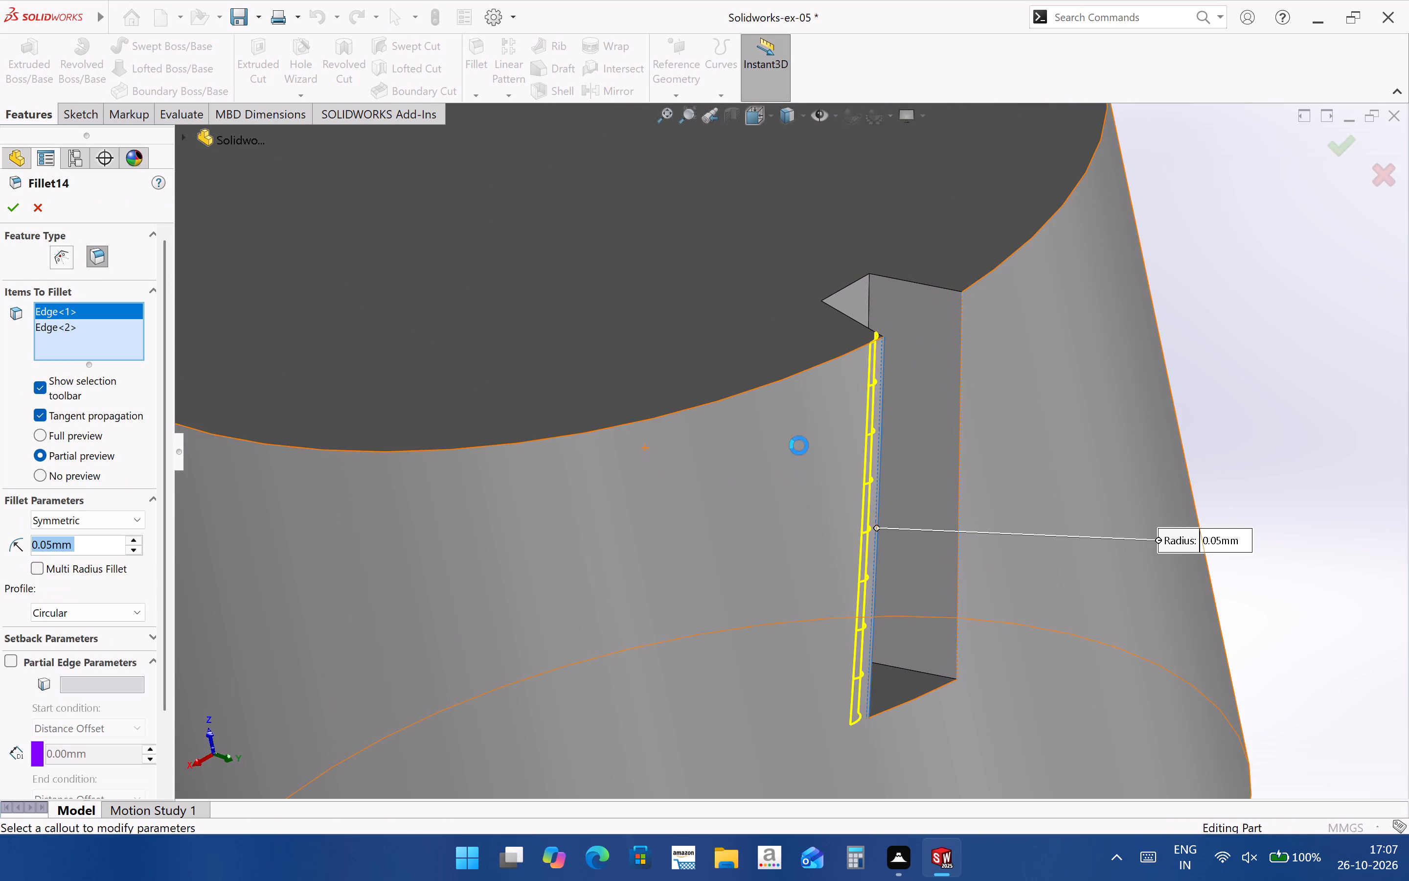
middle_drag(818, 458, 747, 513)
scroll(688, 564, up, 1)
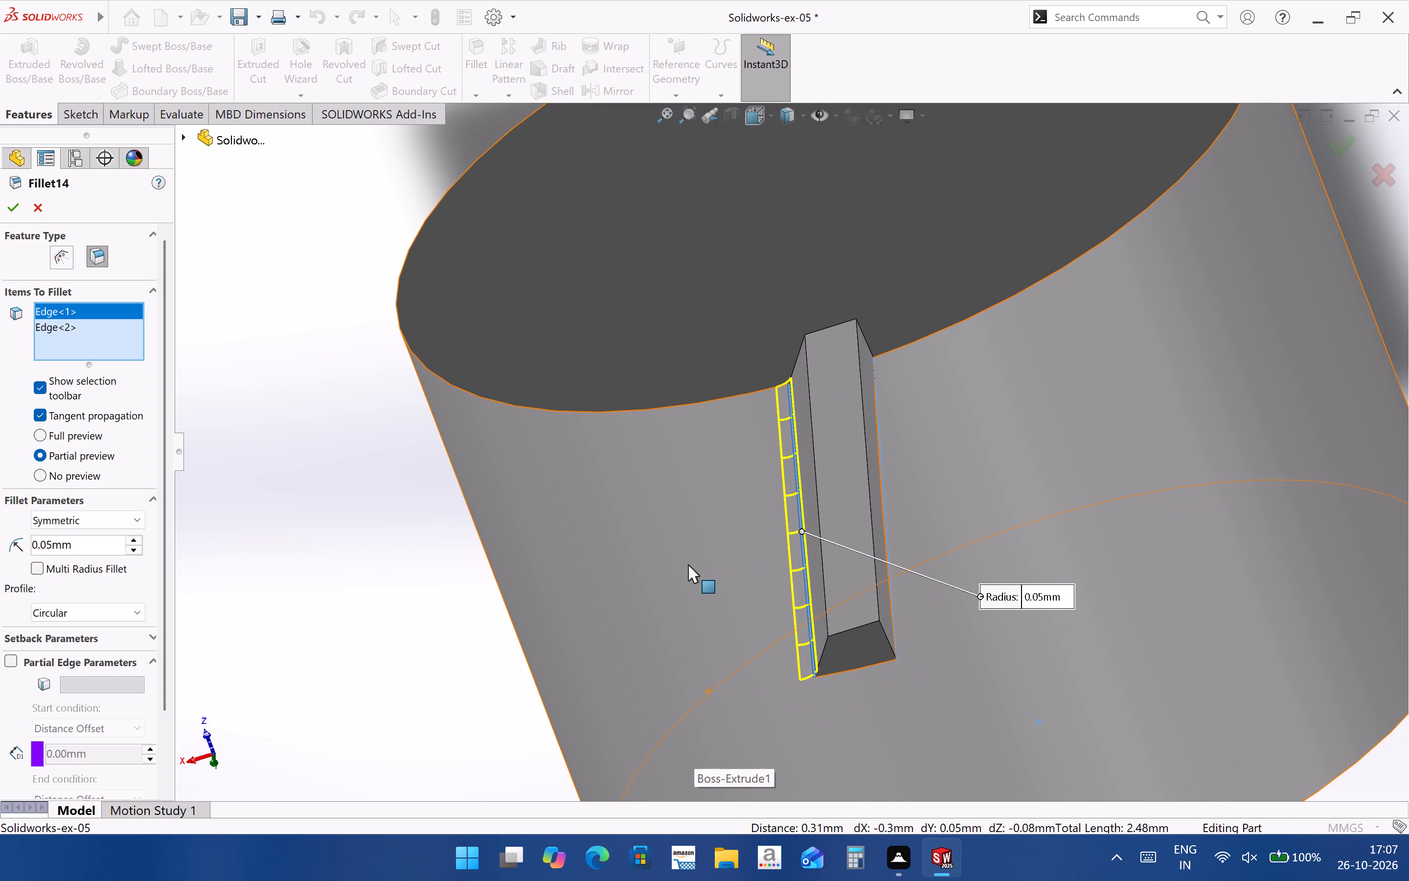
click(114, 310)
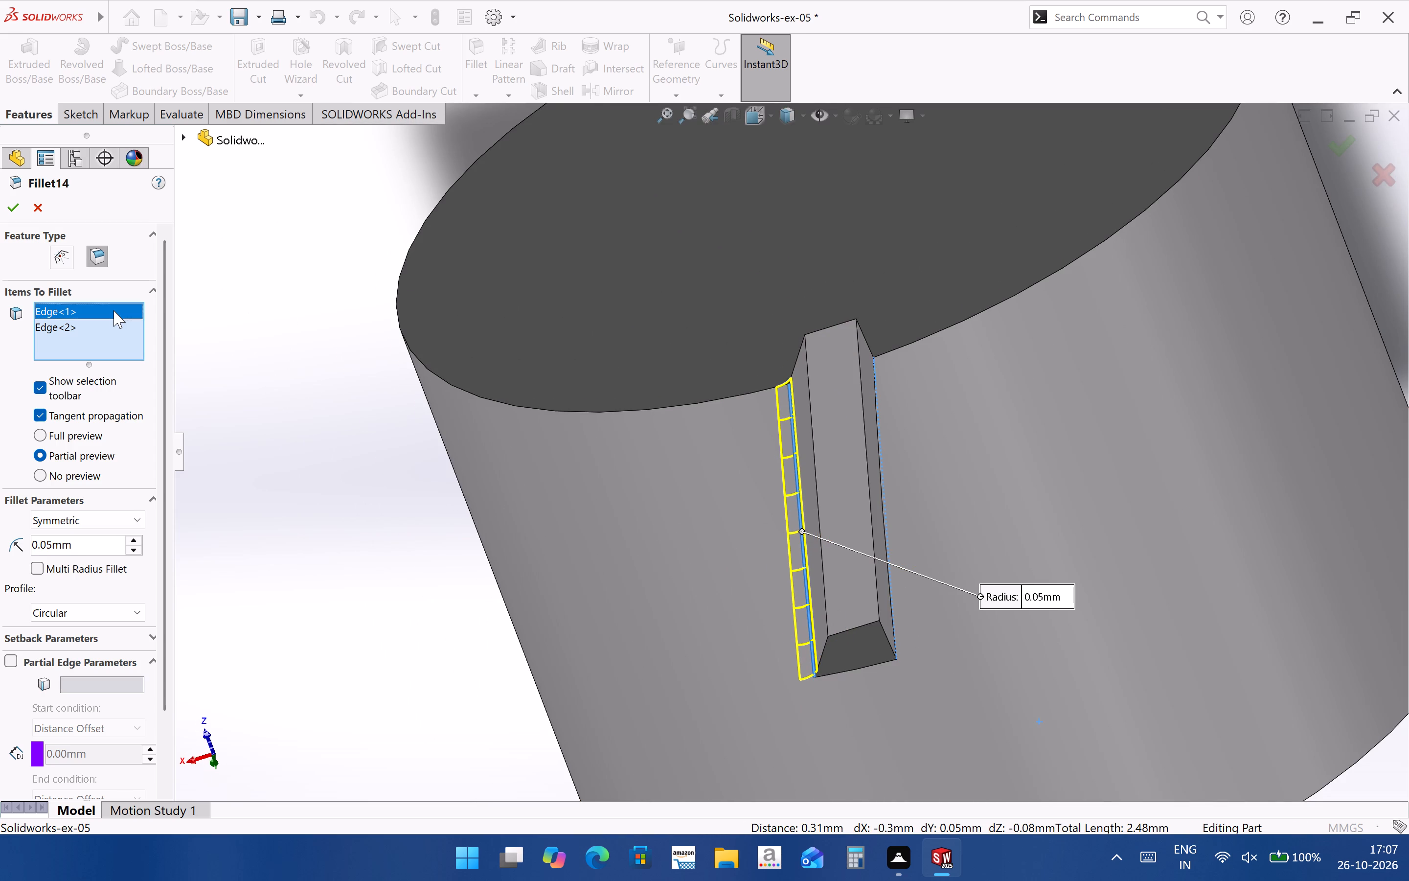
key(Delete)
click(54, 310)
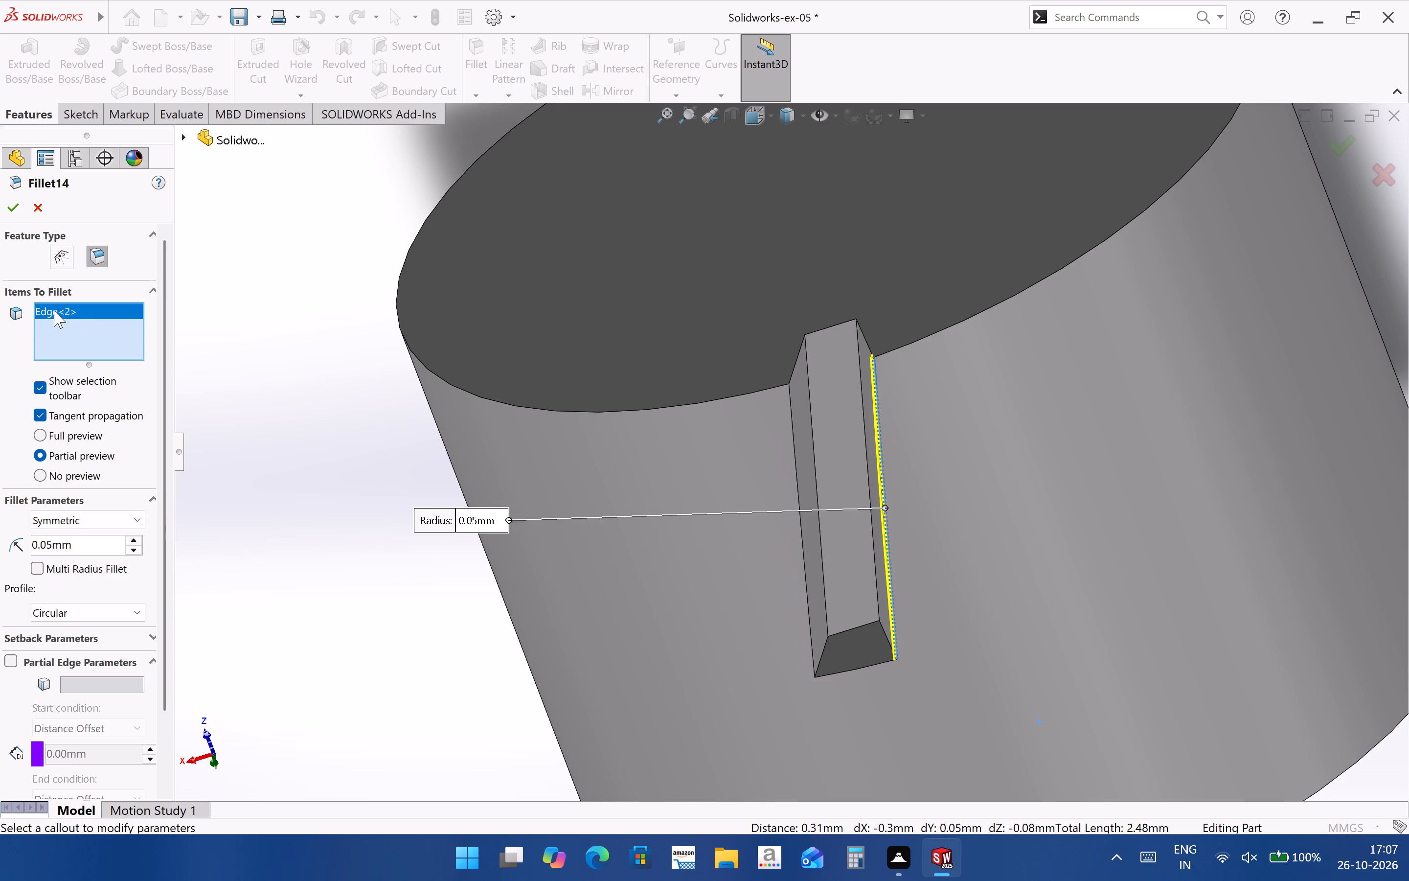
key(Delete)
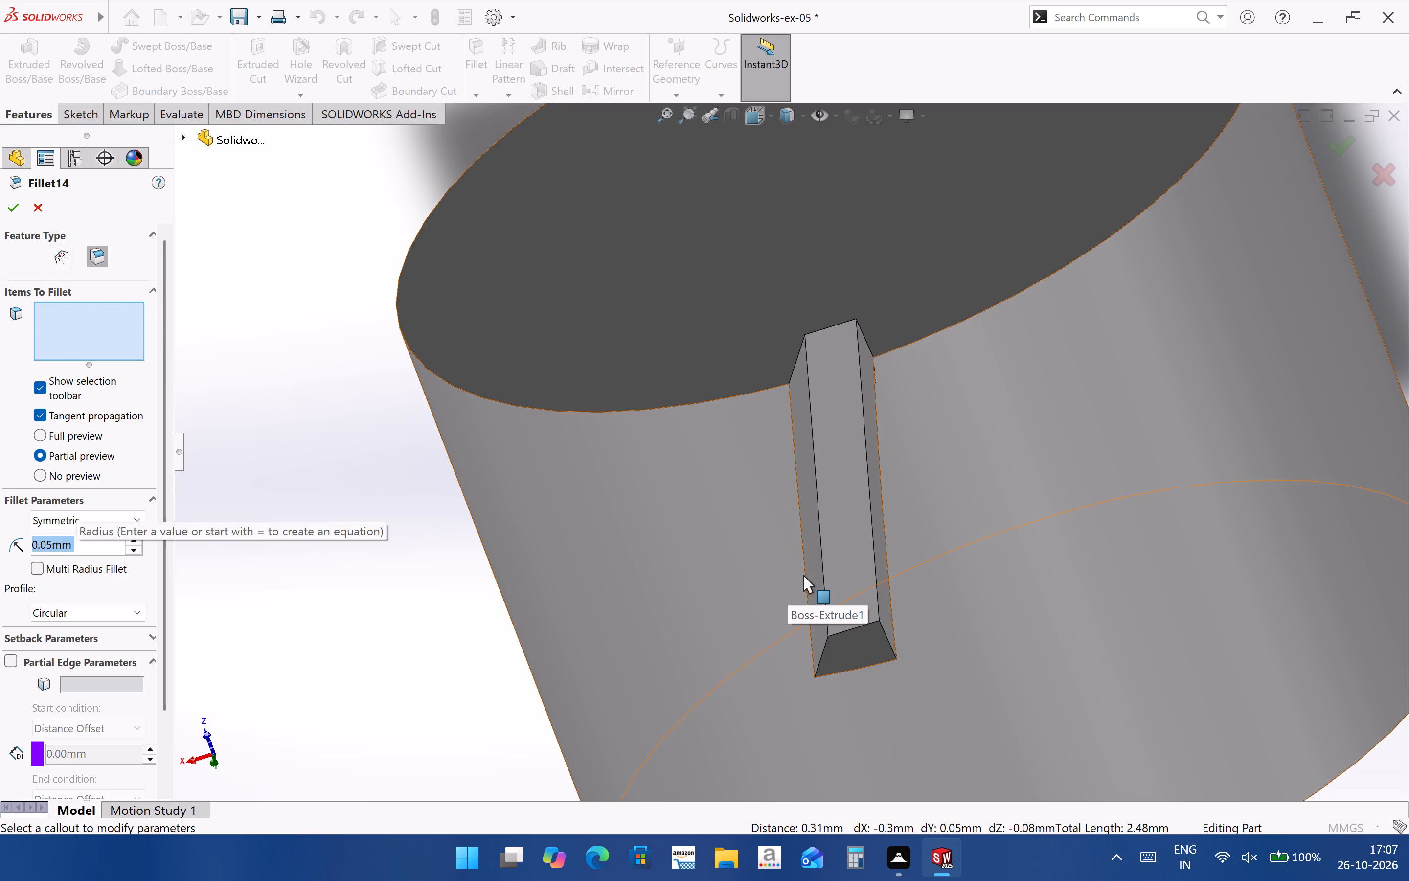
click(805, 573)
click(886, 570)
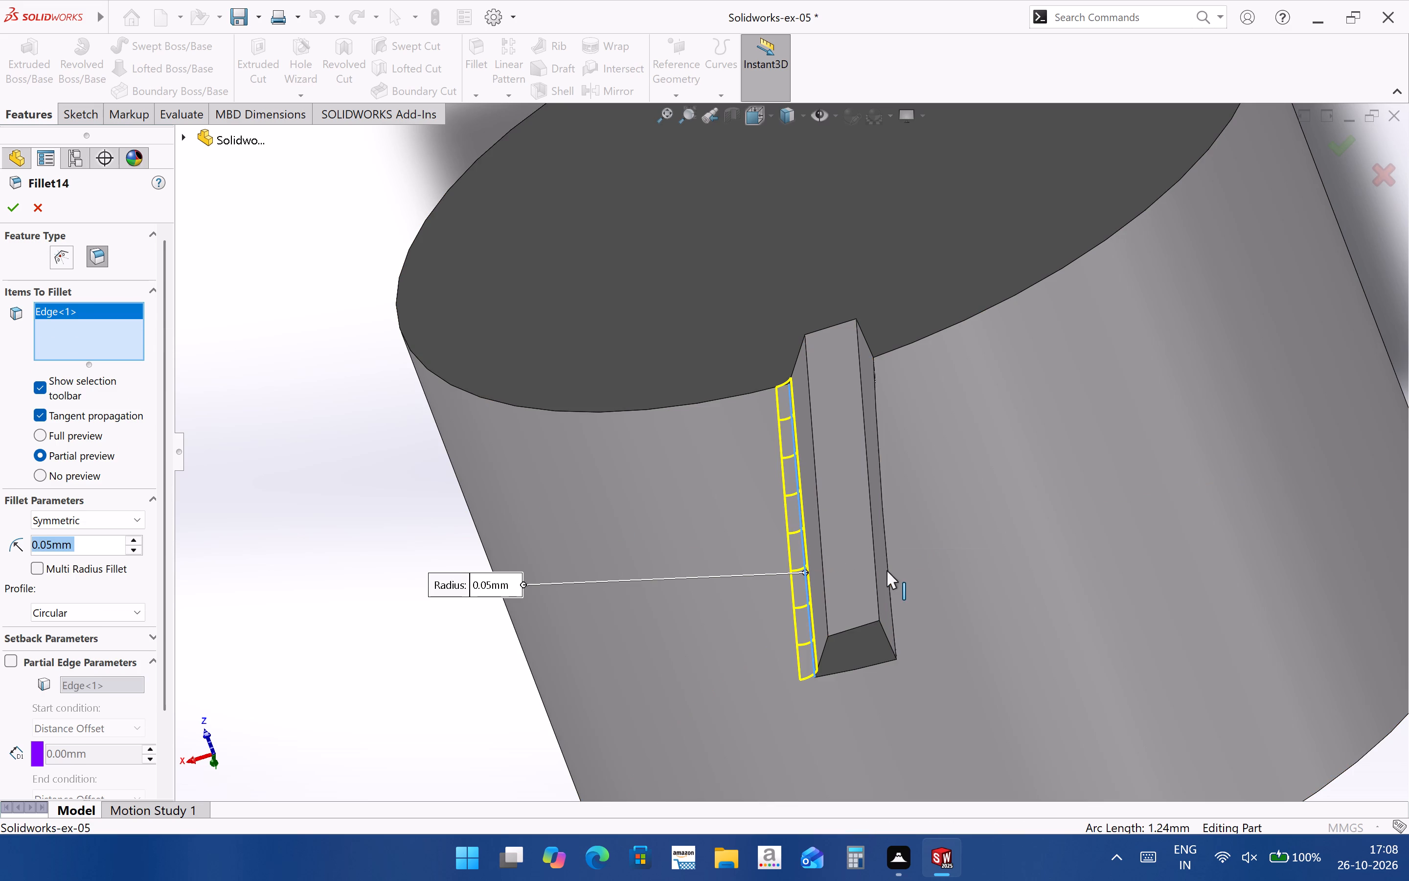
click(12, 204)
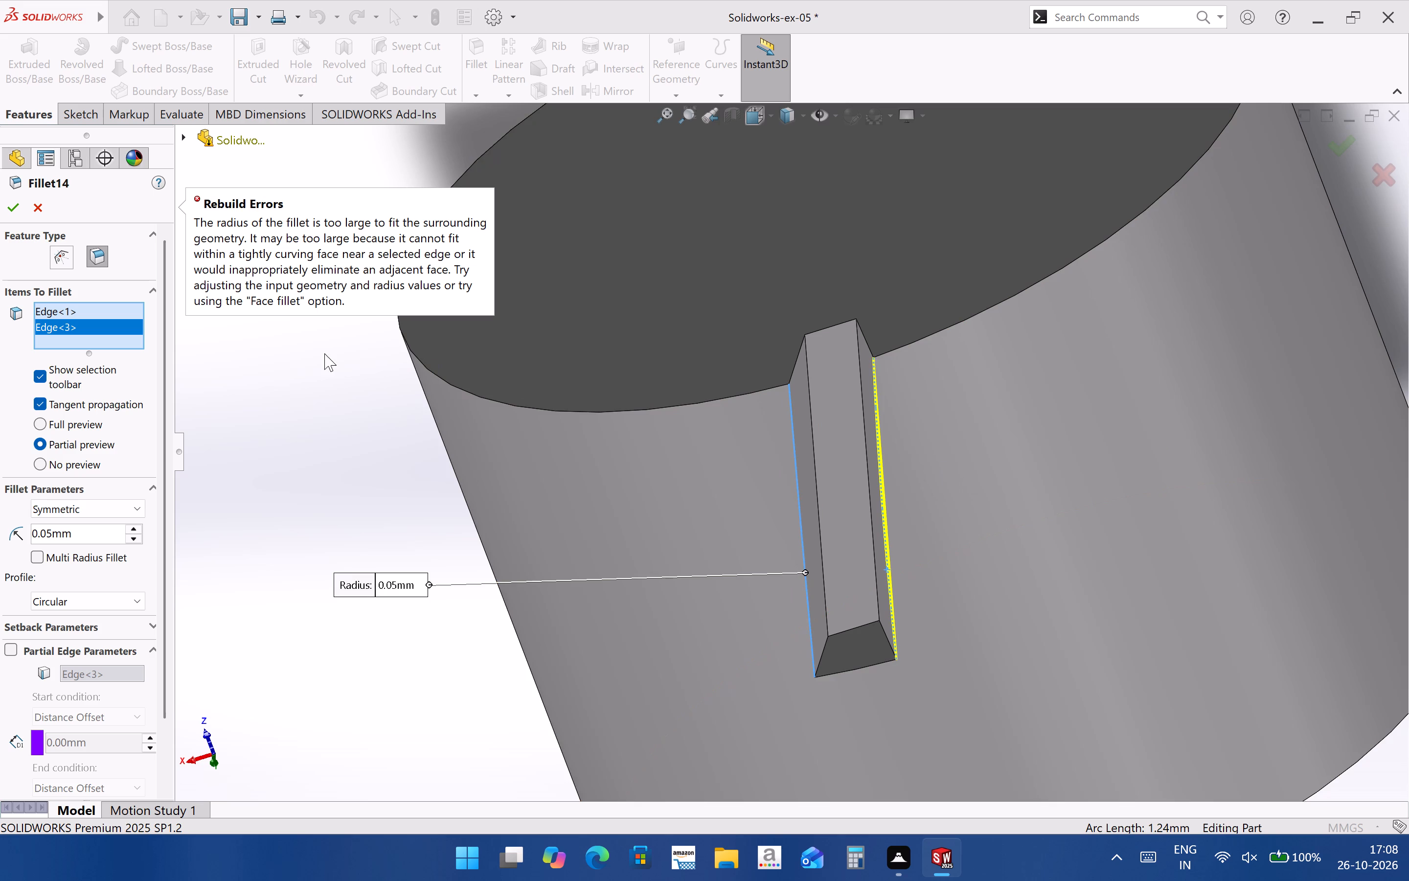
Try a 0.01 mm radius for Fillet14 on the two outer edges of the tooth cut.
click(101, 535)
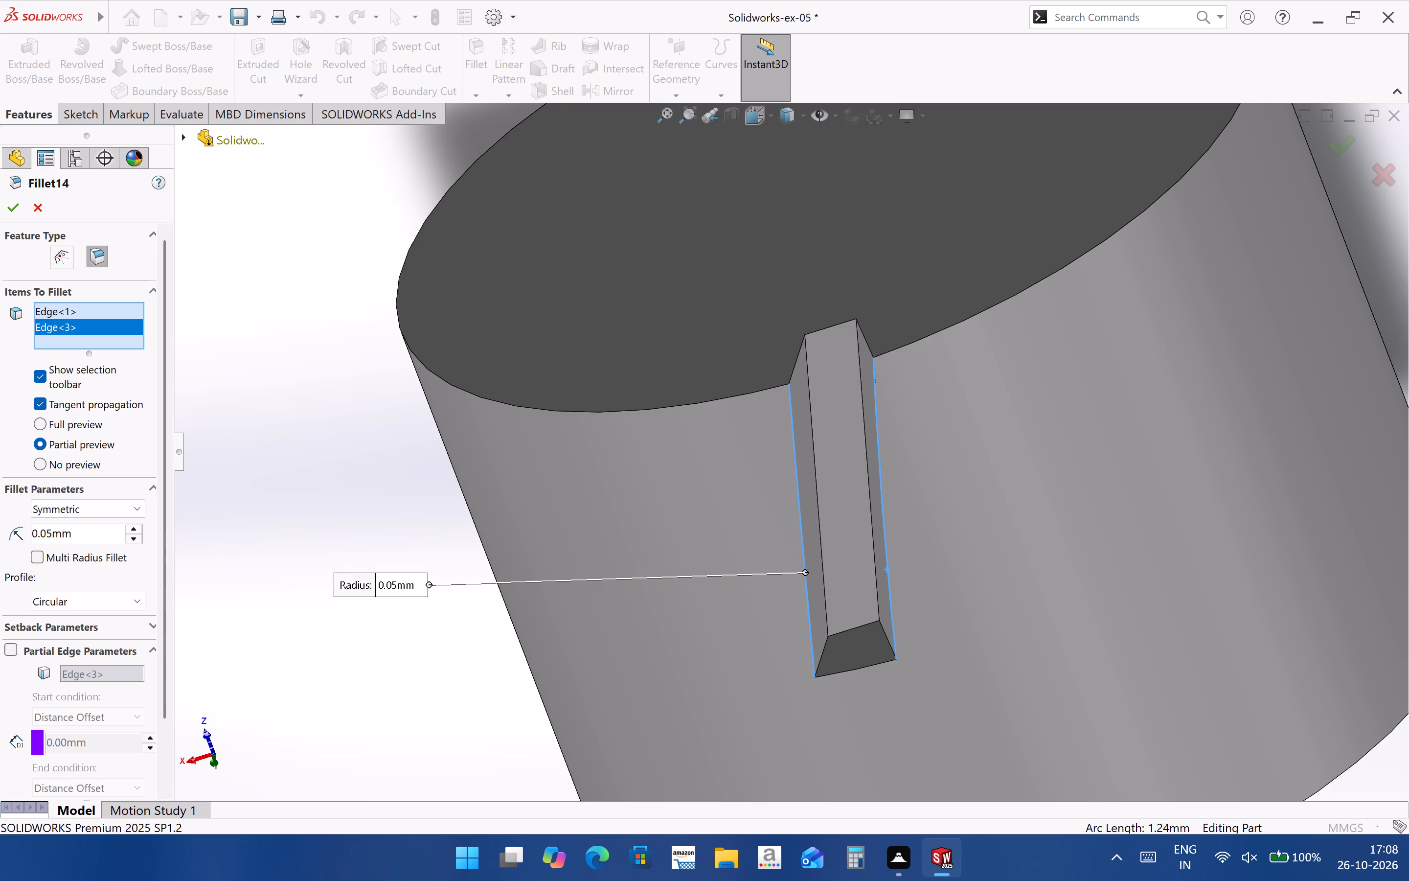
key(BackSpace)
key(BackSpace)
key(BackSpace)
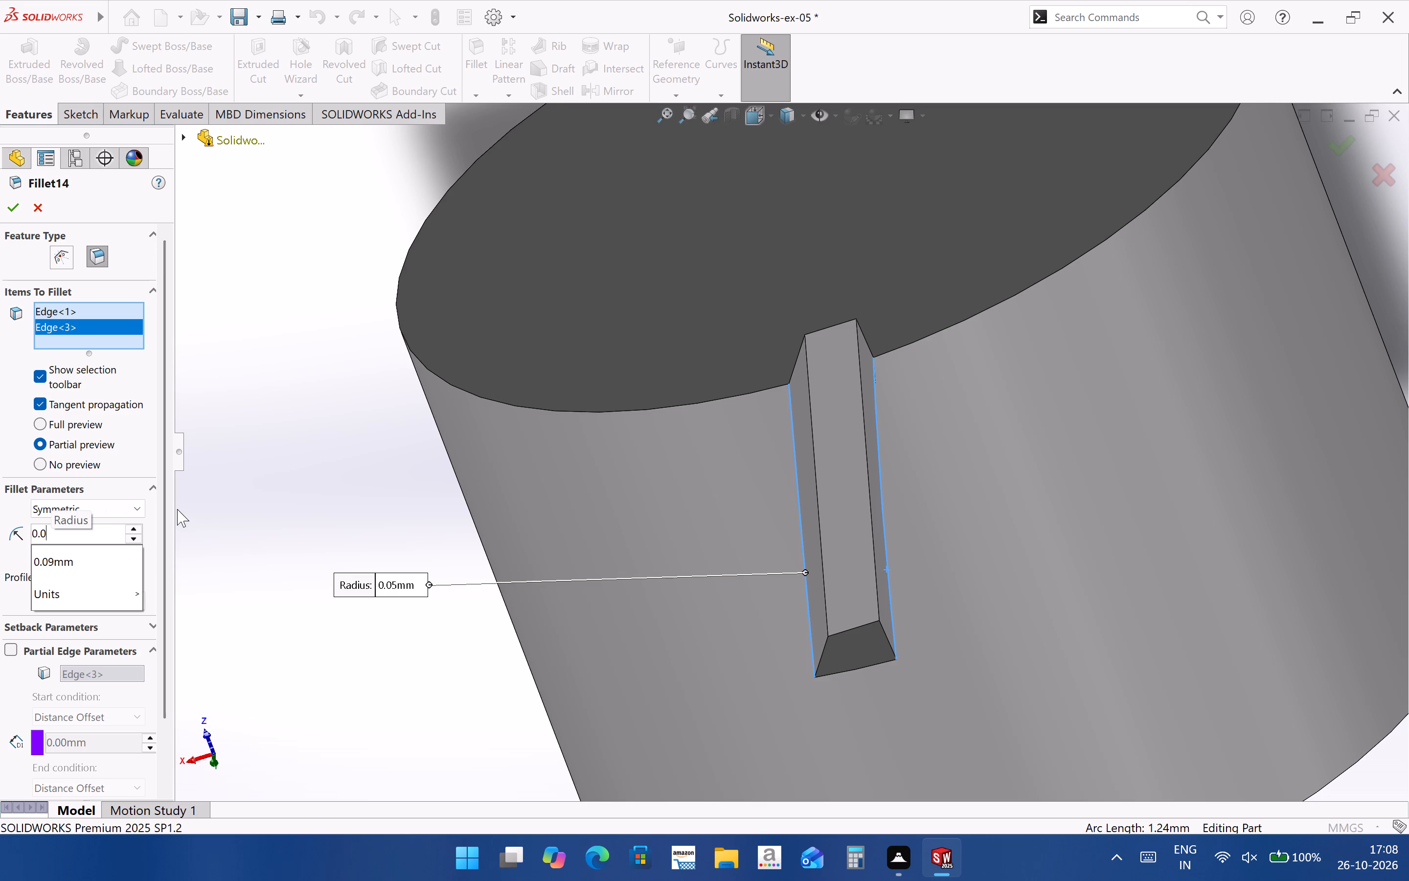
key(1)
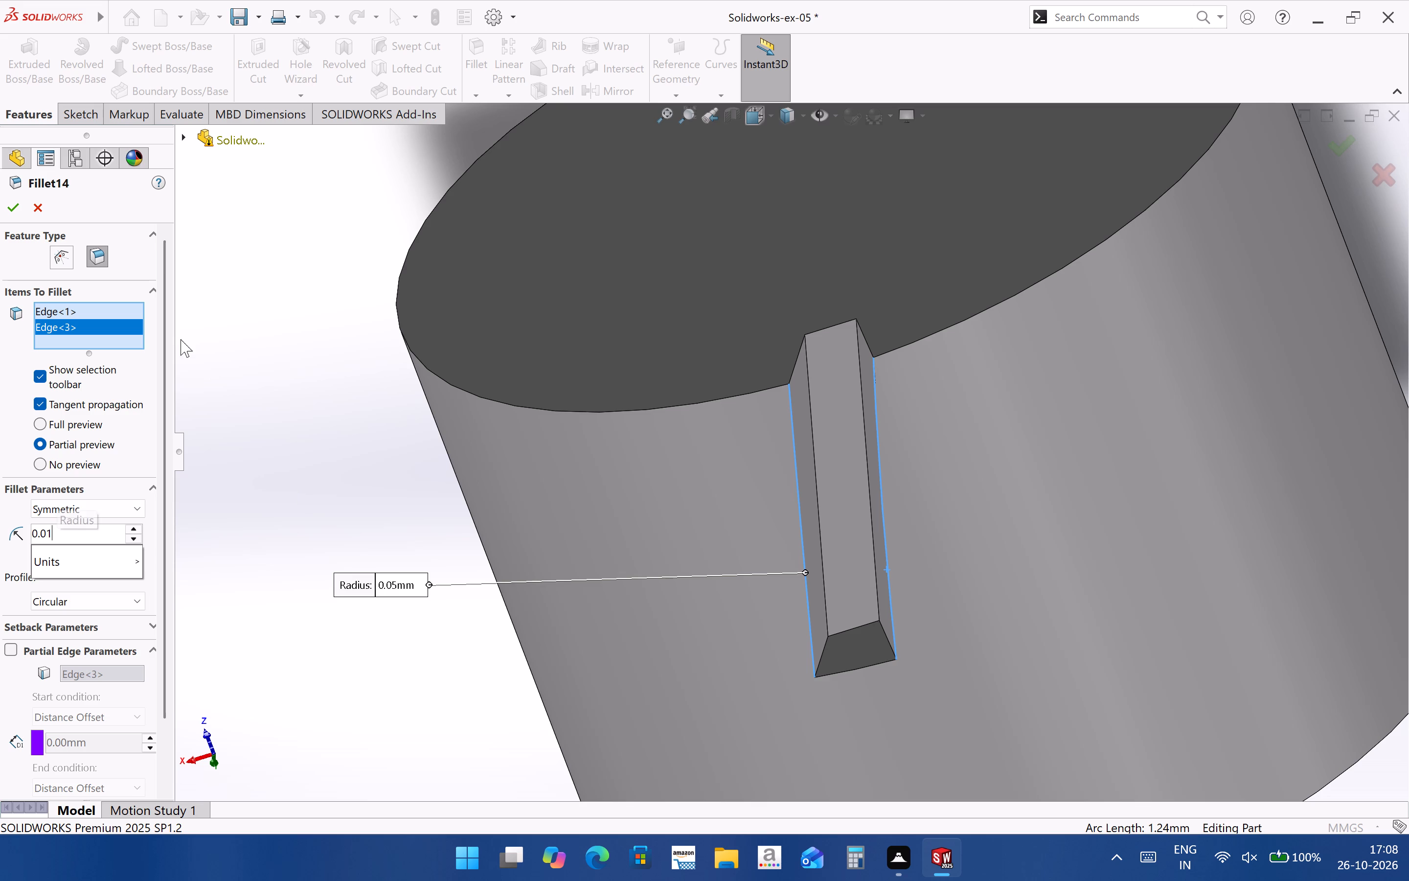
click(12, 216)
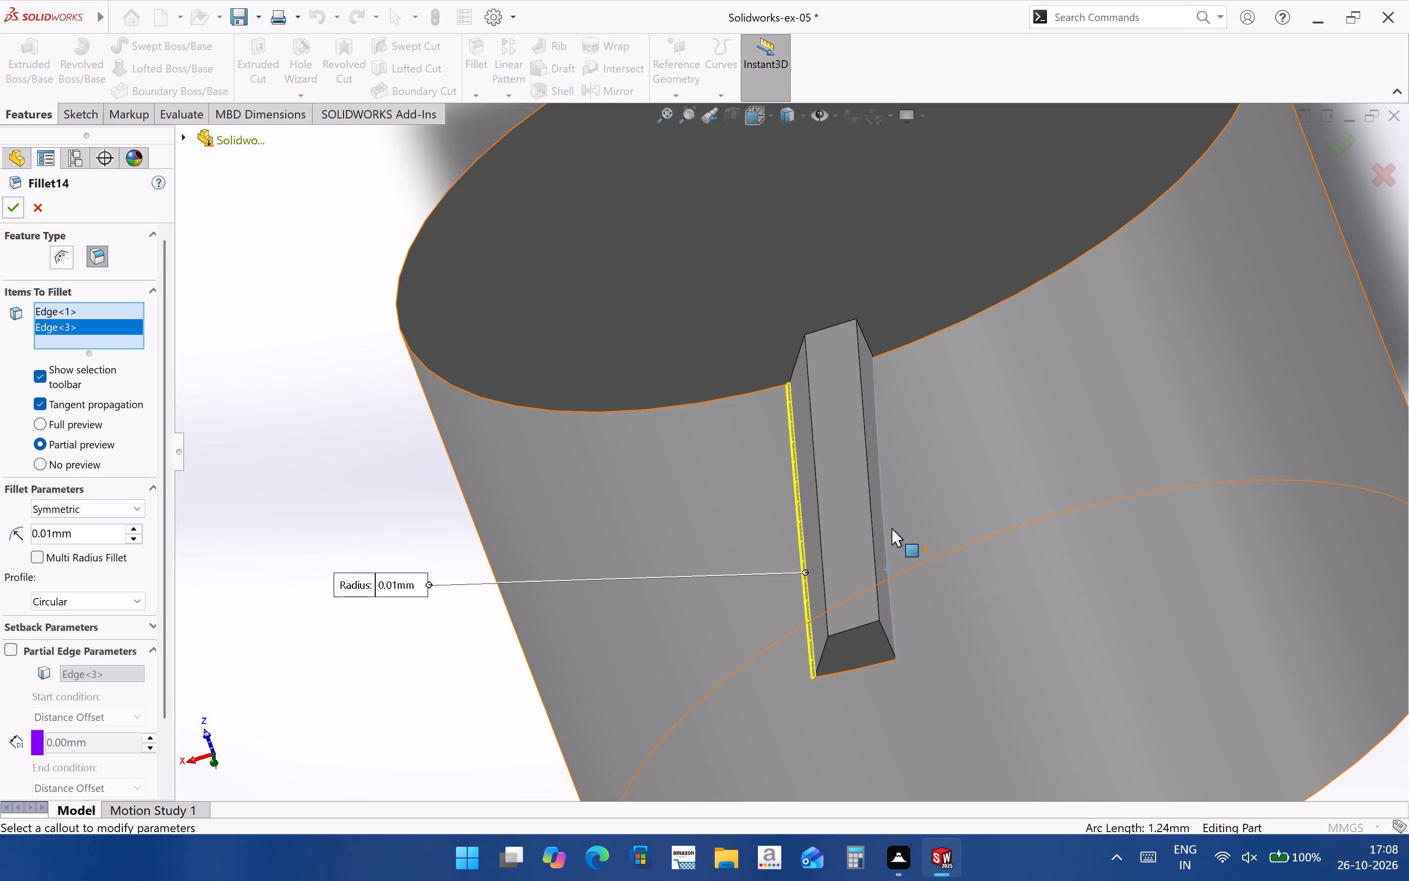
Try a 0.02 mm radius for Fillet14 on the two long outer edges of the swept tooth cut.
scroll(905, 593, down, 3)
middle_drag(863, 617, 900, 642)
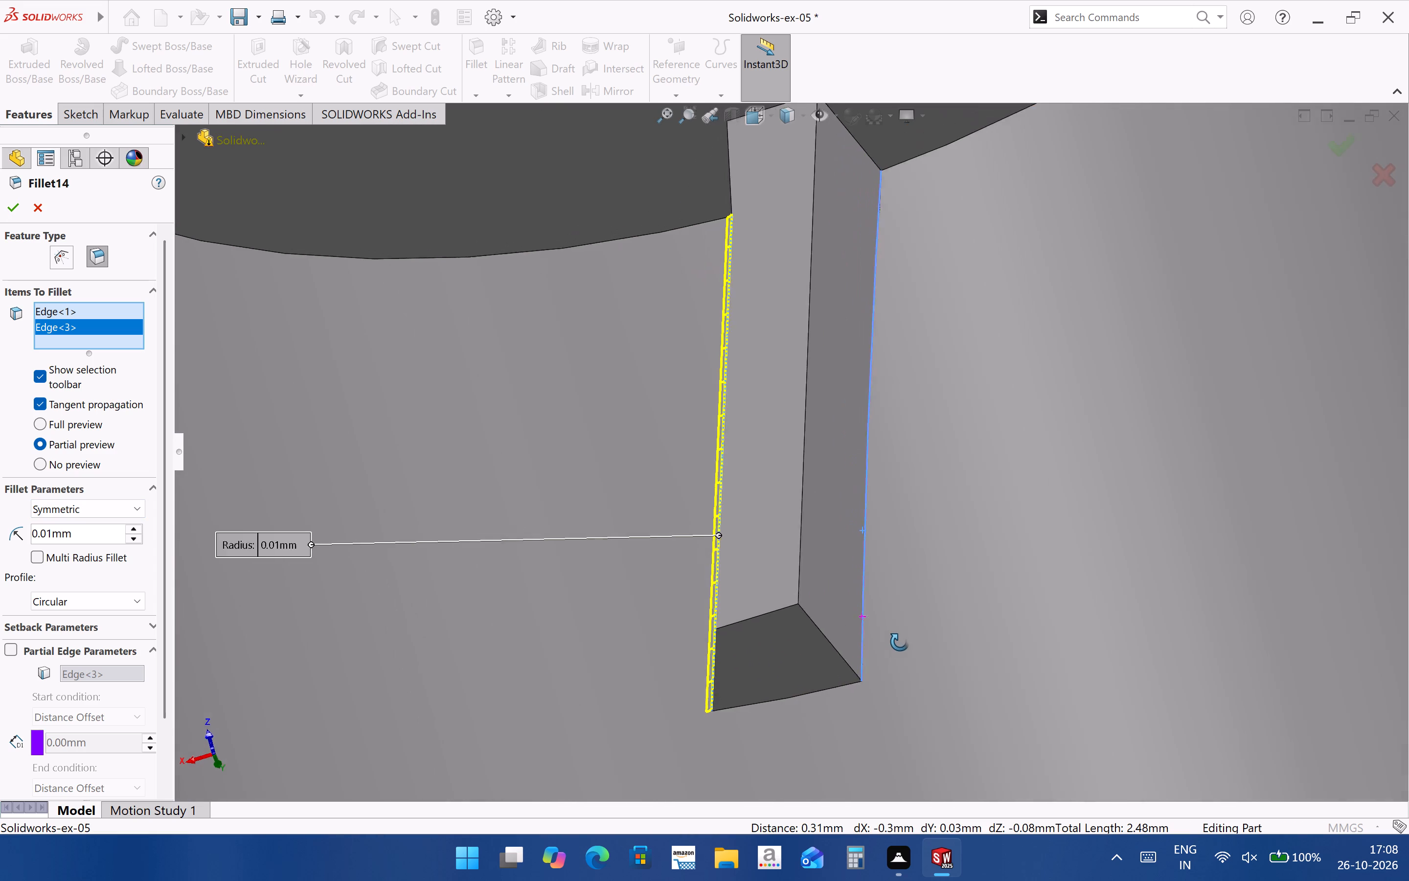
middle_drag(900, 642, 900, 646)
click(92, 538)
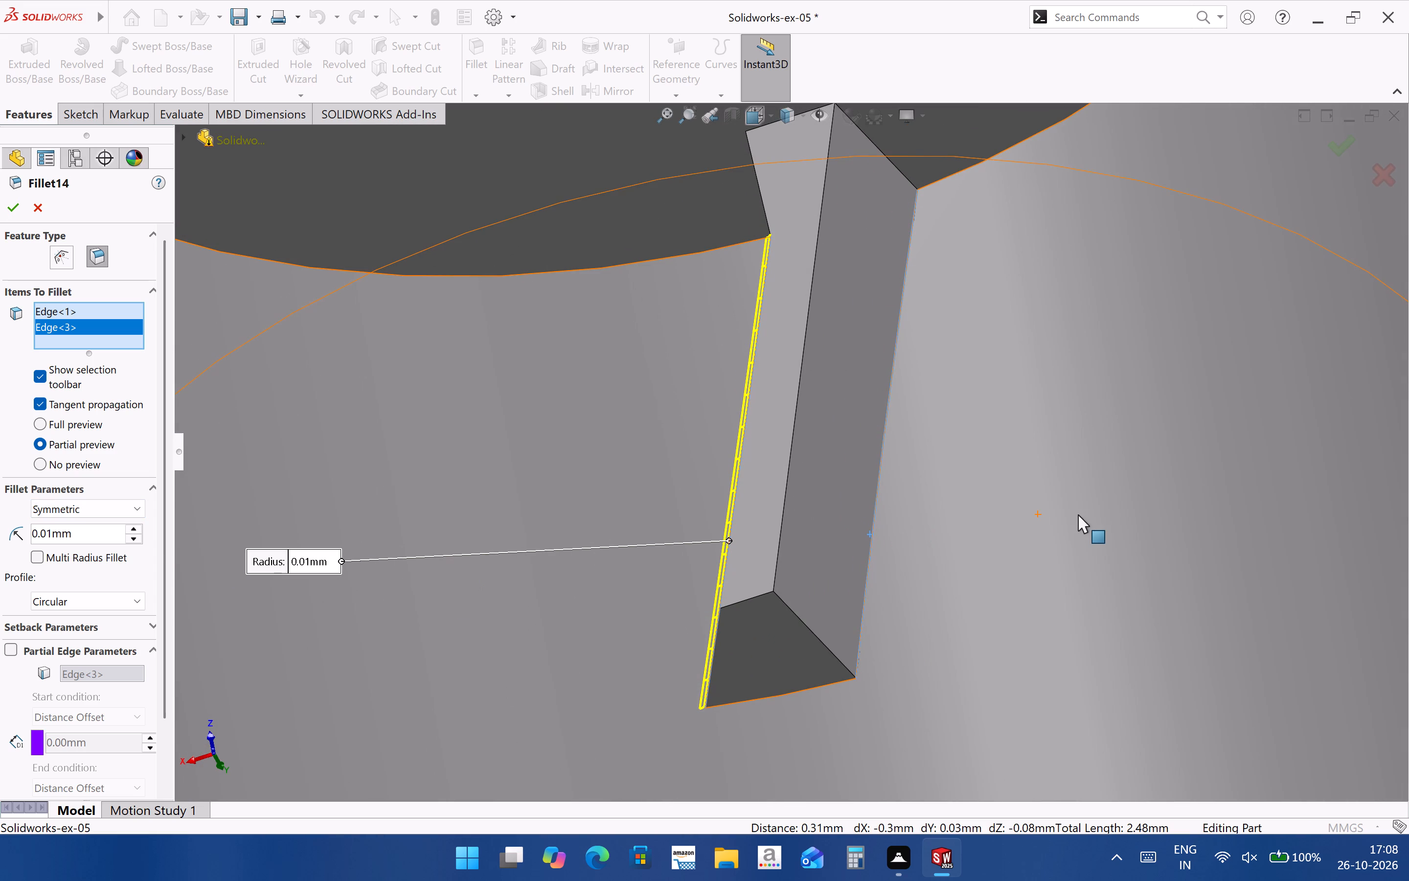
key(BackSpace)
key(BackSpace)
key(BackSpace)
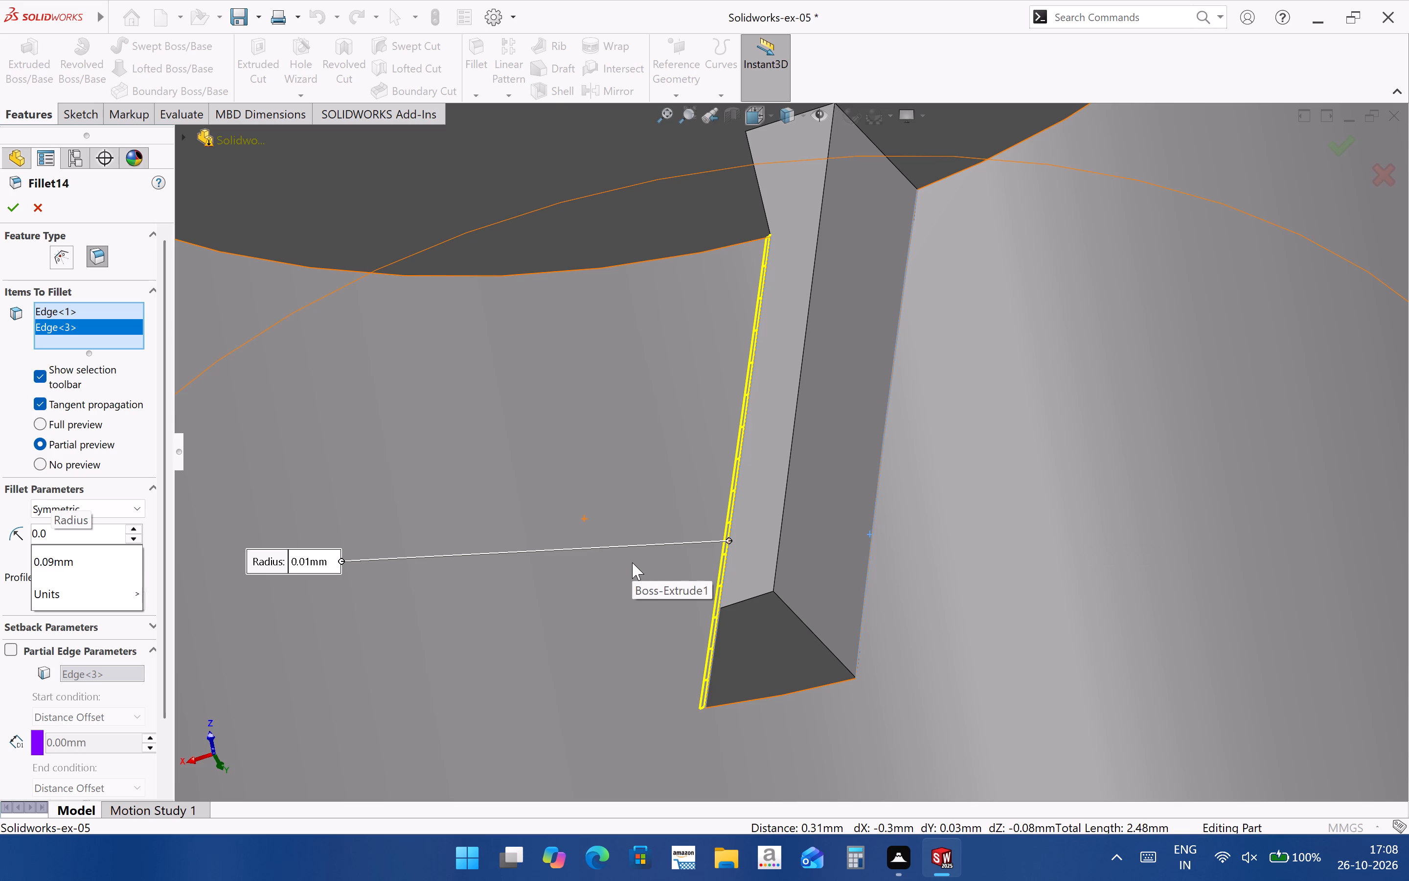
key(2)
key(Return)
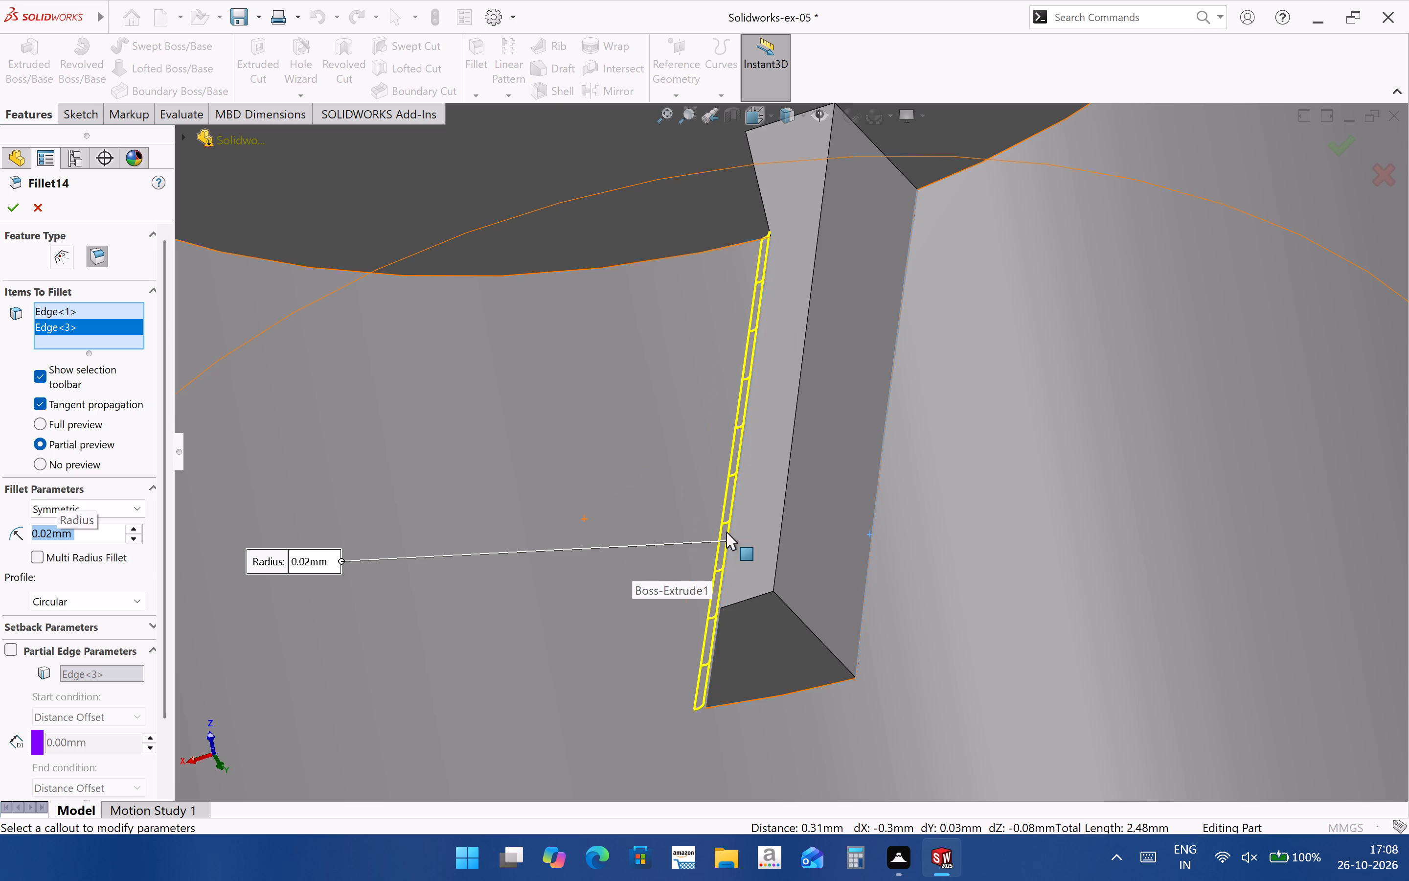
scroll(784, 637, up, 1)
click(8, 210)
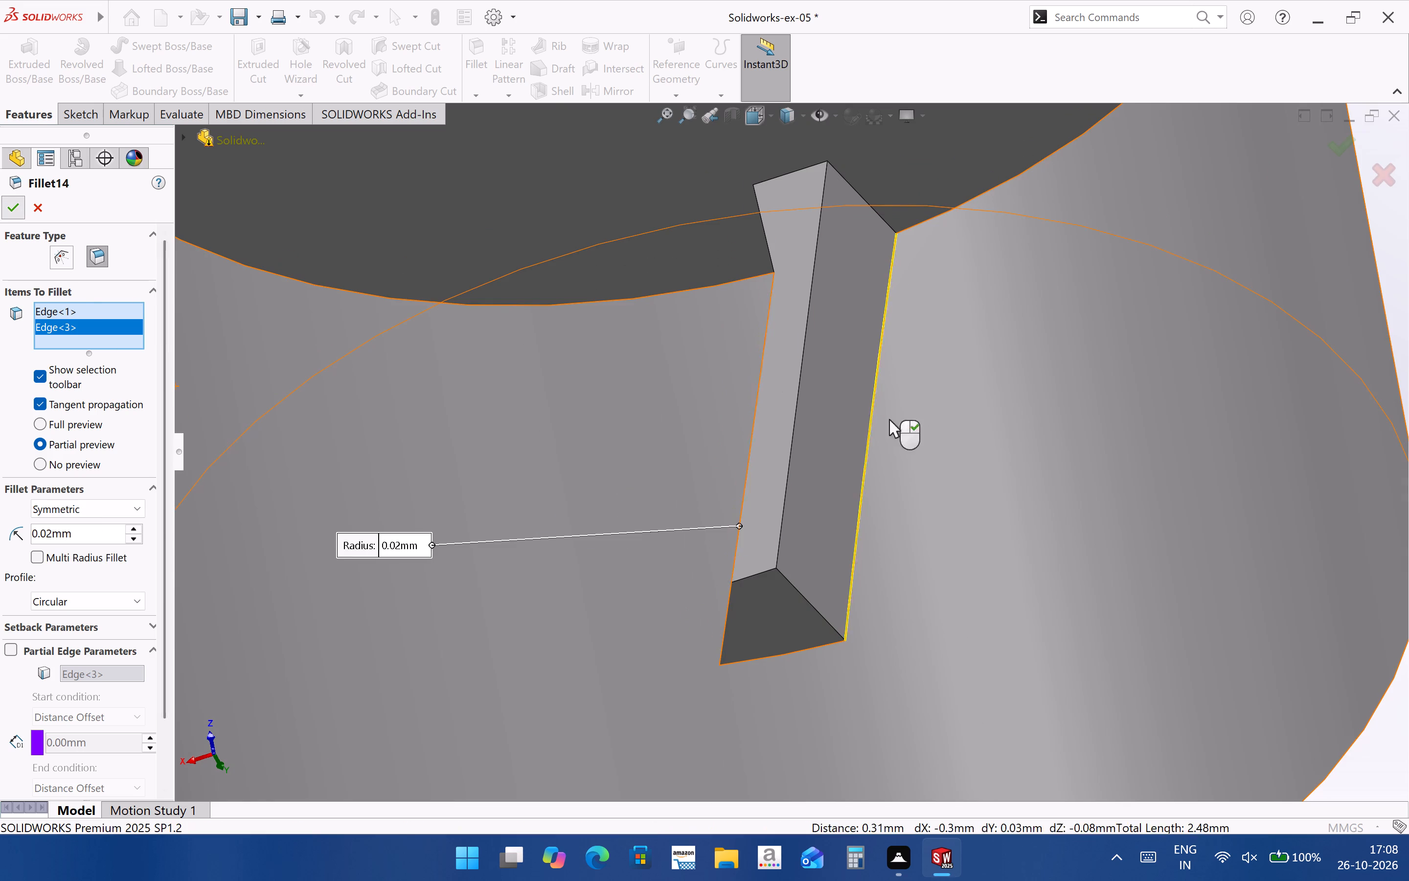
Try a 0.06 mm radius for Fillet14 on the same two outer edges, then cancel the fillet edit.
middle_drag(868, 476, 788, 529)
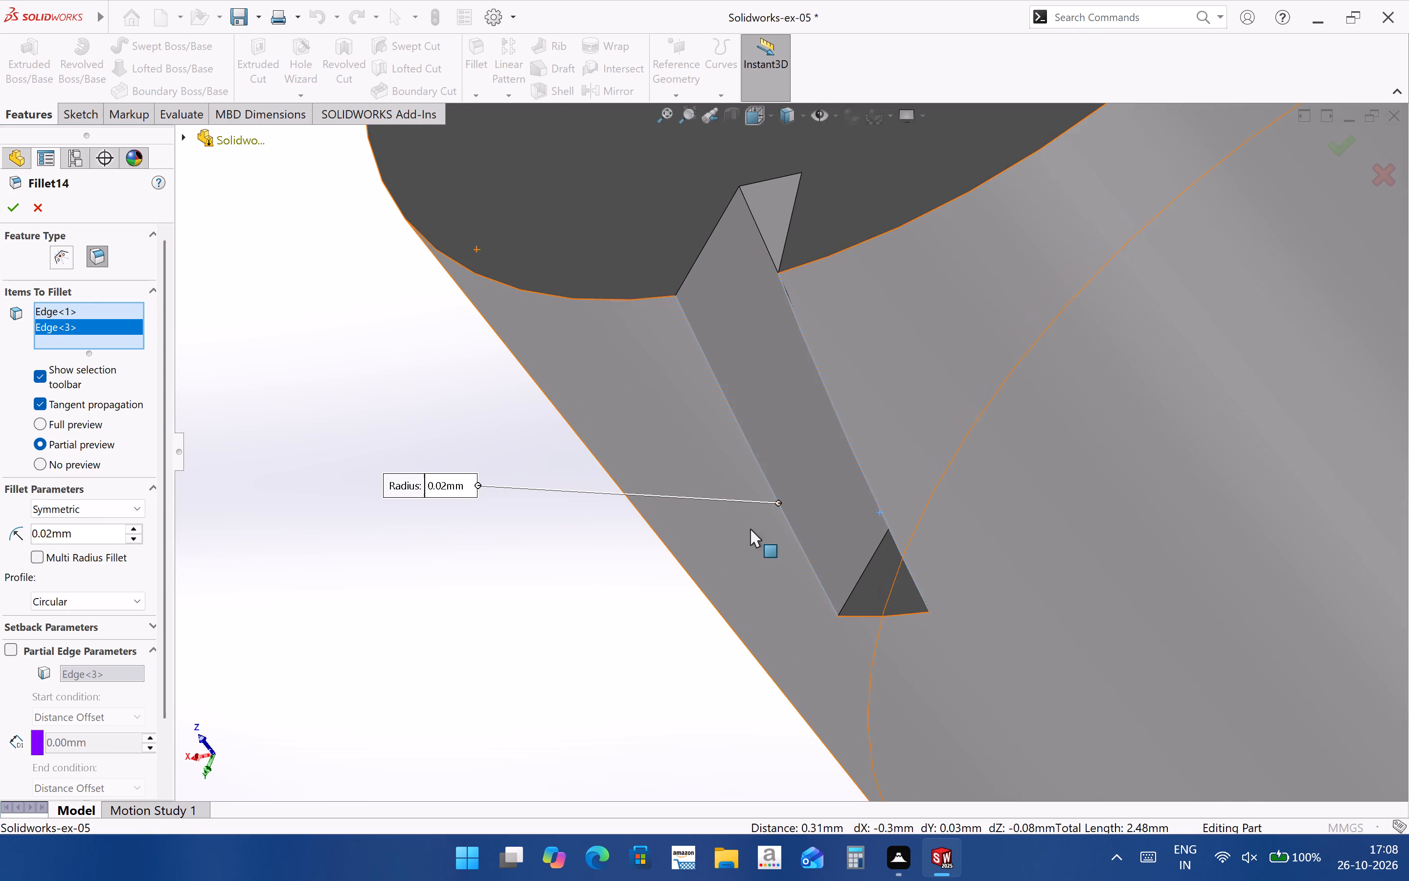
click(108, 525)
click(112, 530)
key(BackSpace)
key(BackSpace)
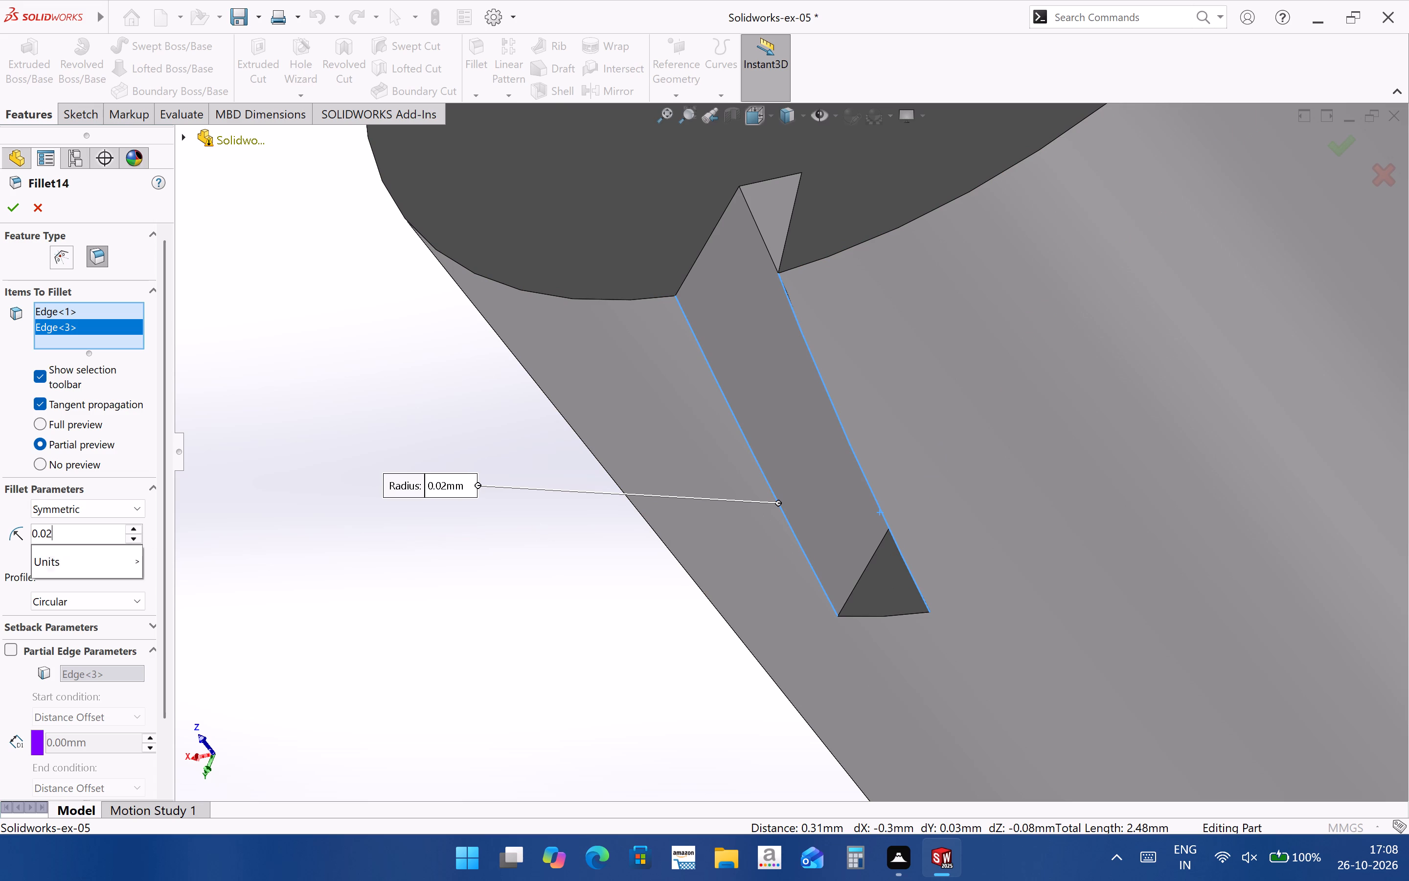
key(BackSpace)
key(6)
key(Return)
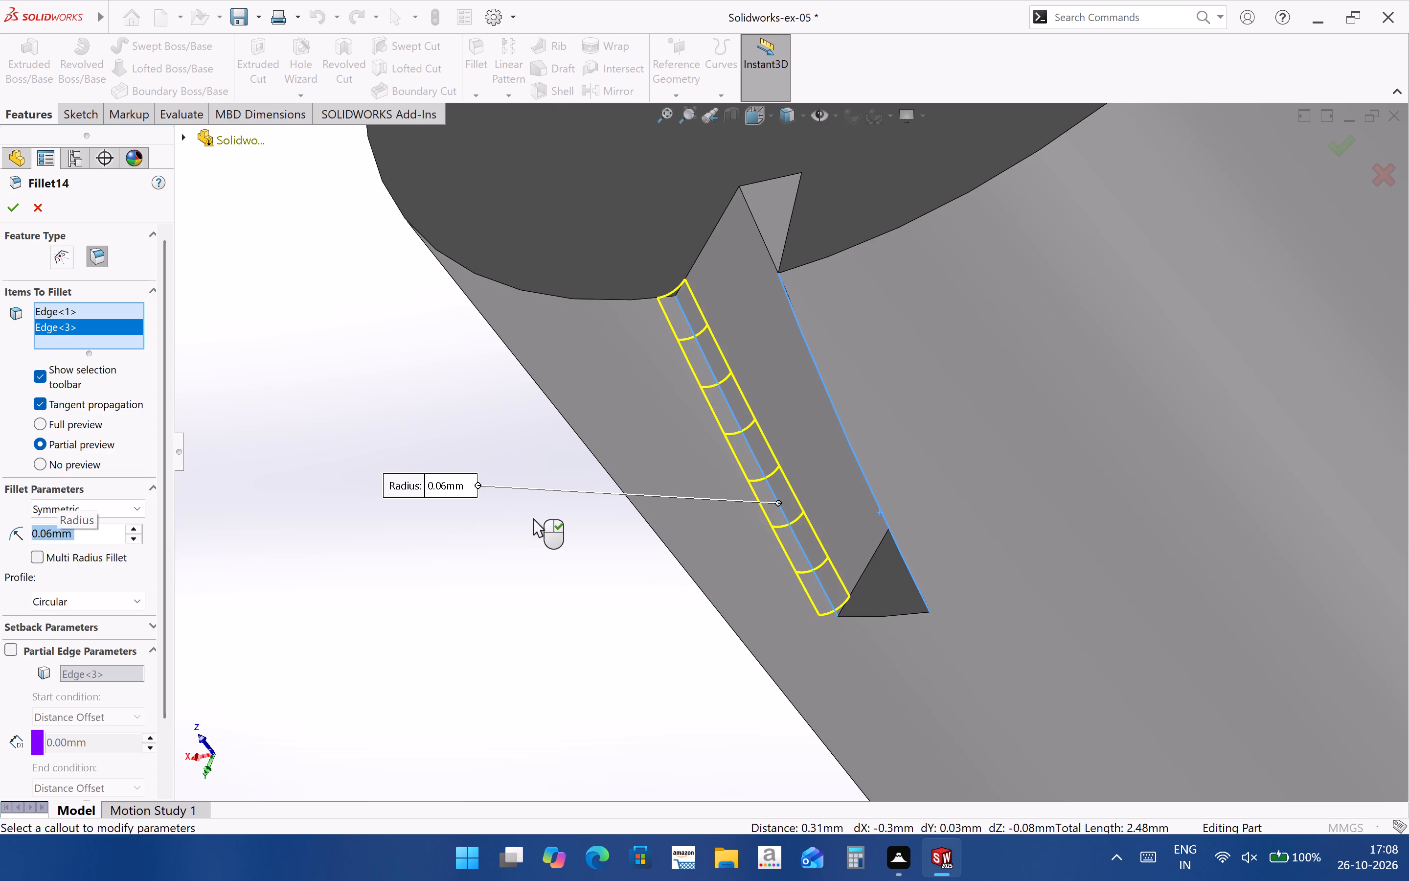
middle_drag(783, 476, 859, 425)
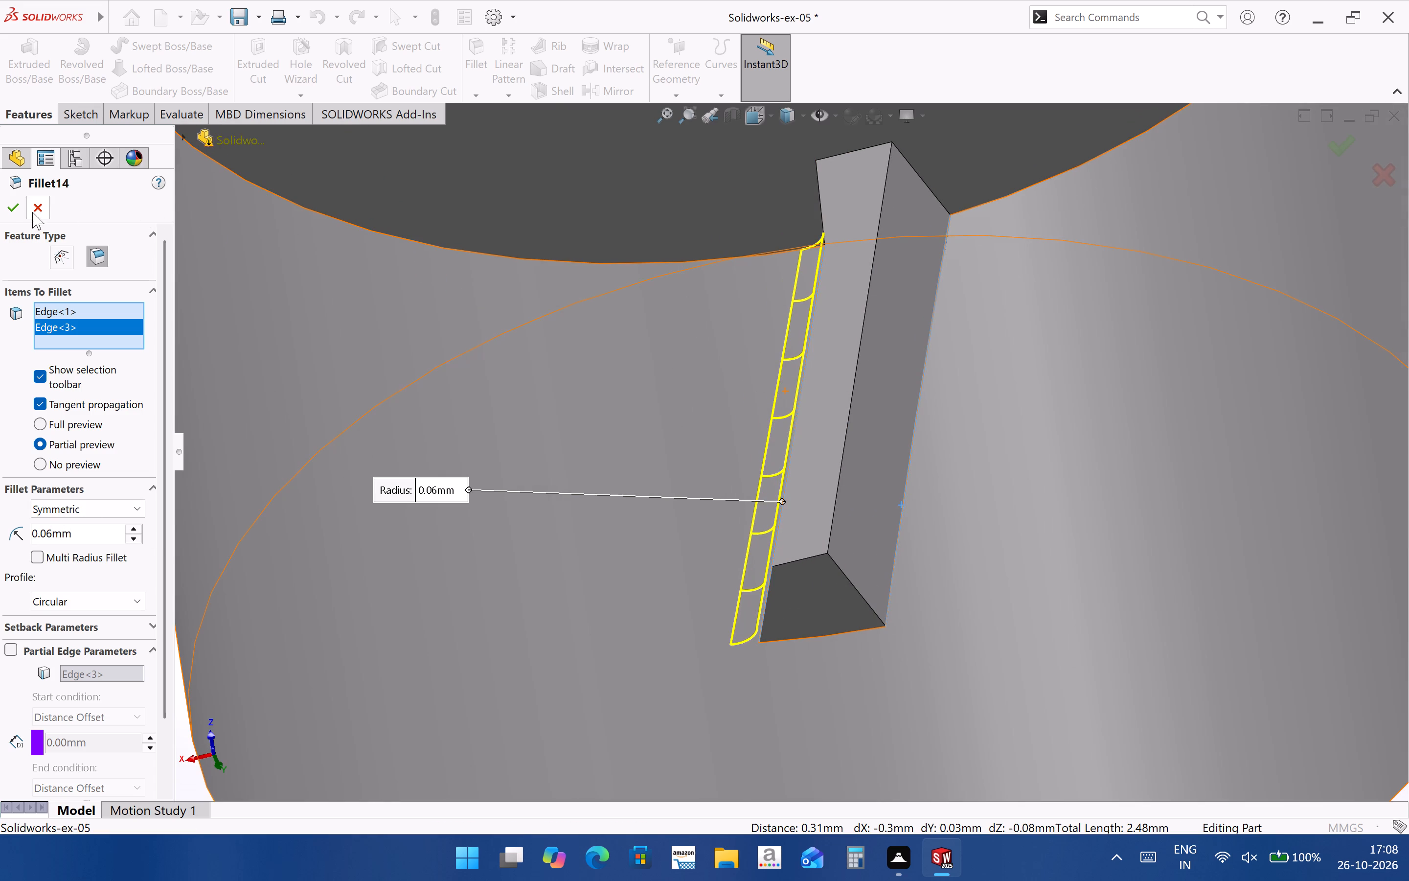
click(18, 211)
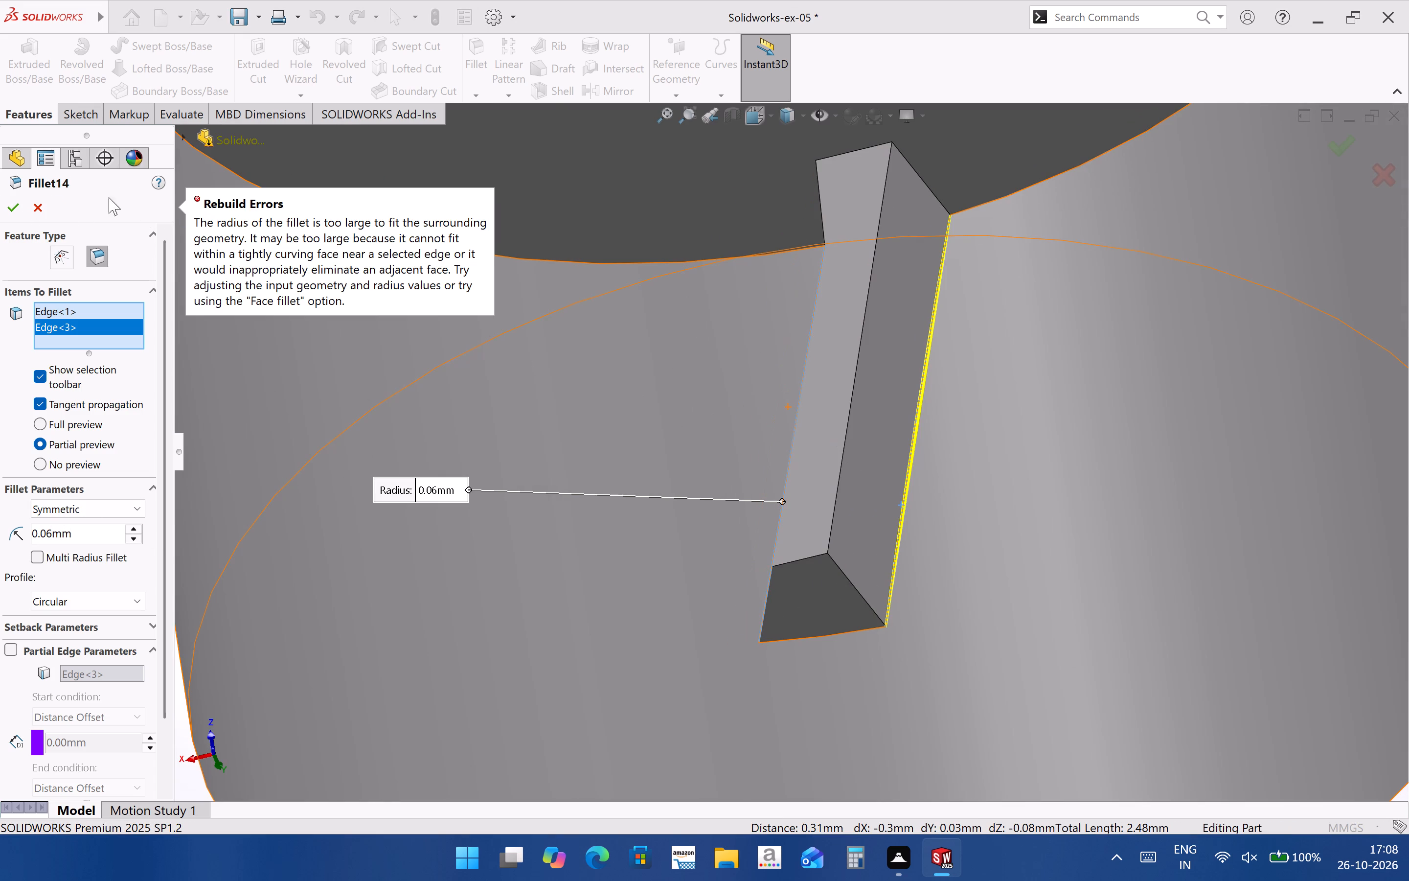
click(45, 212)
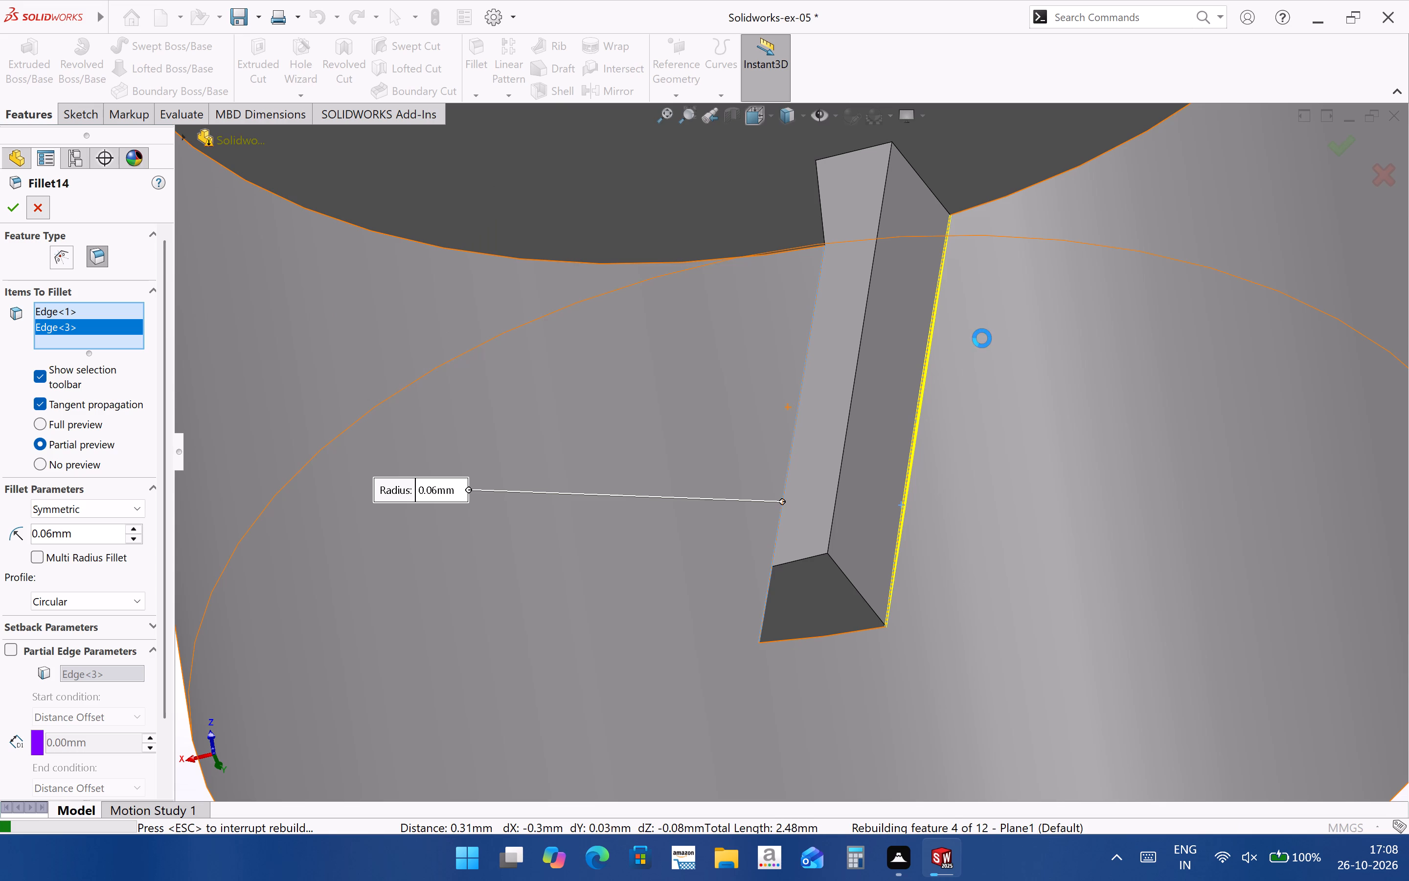
Examine the herringbone teeth and their tip fillets on both gear halves from several angles.
scroll(994, 397, up, 2)
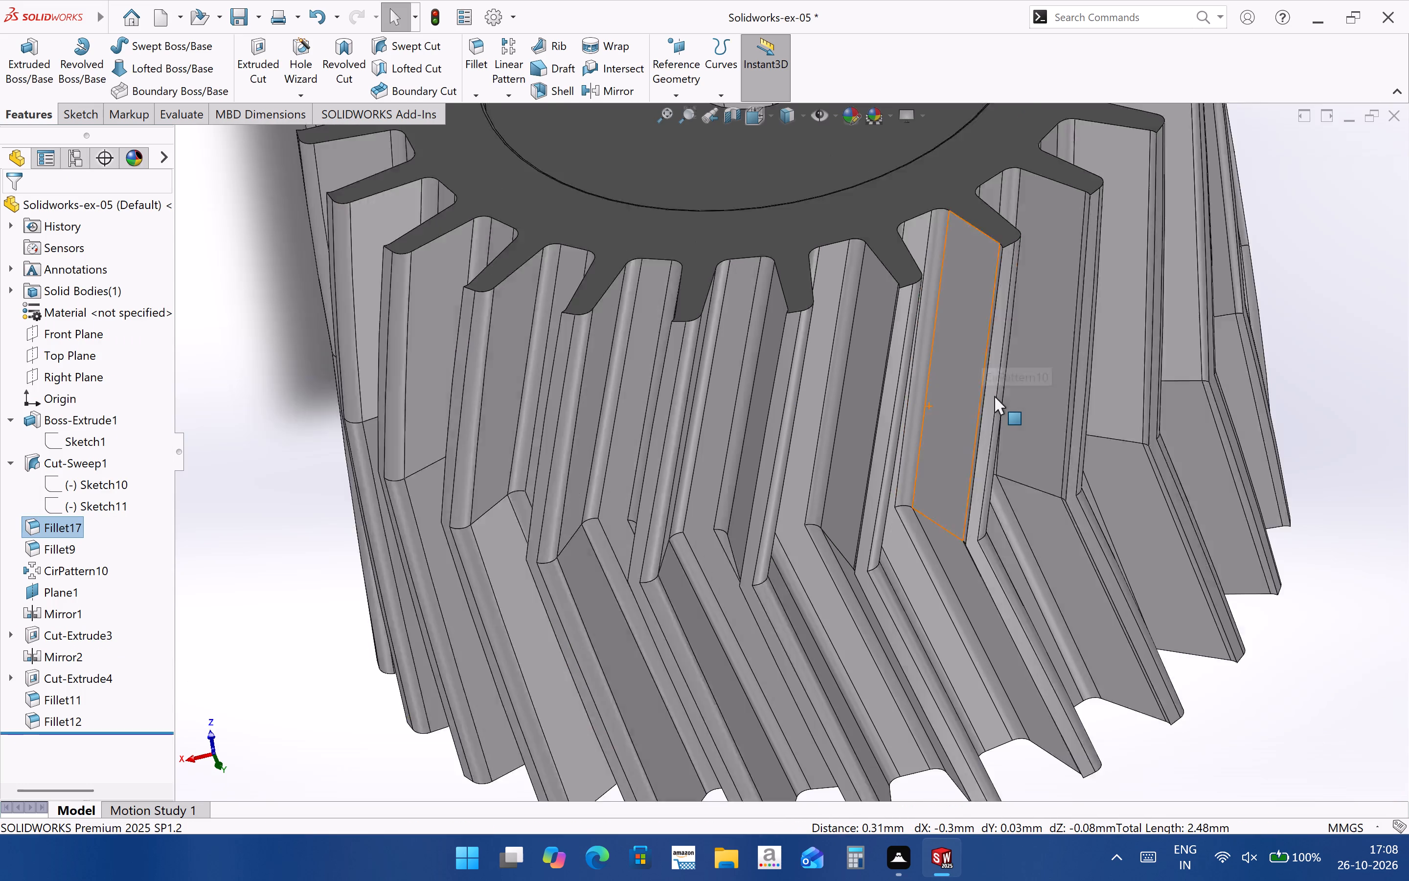
scroll(994, 396, up, 5)
scroll(854, 562, down, 5)
middle_drag(827, 537, 876, 394)
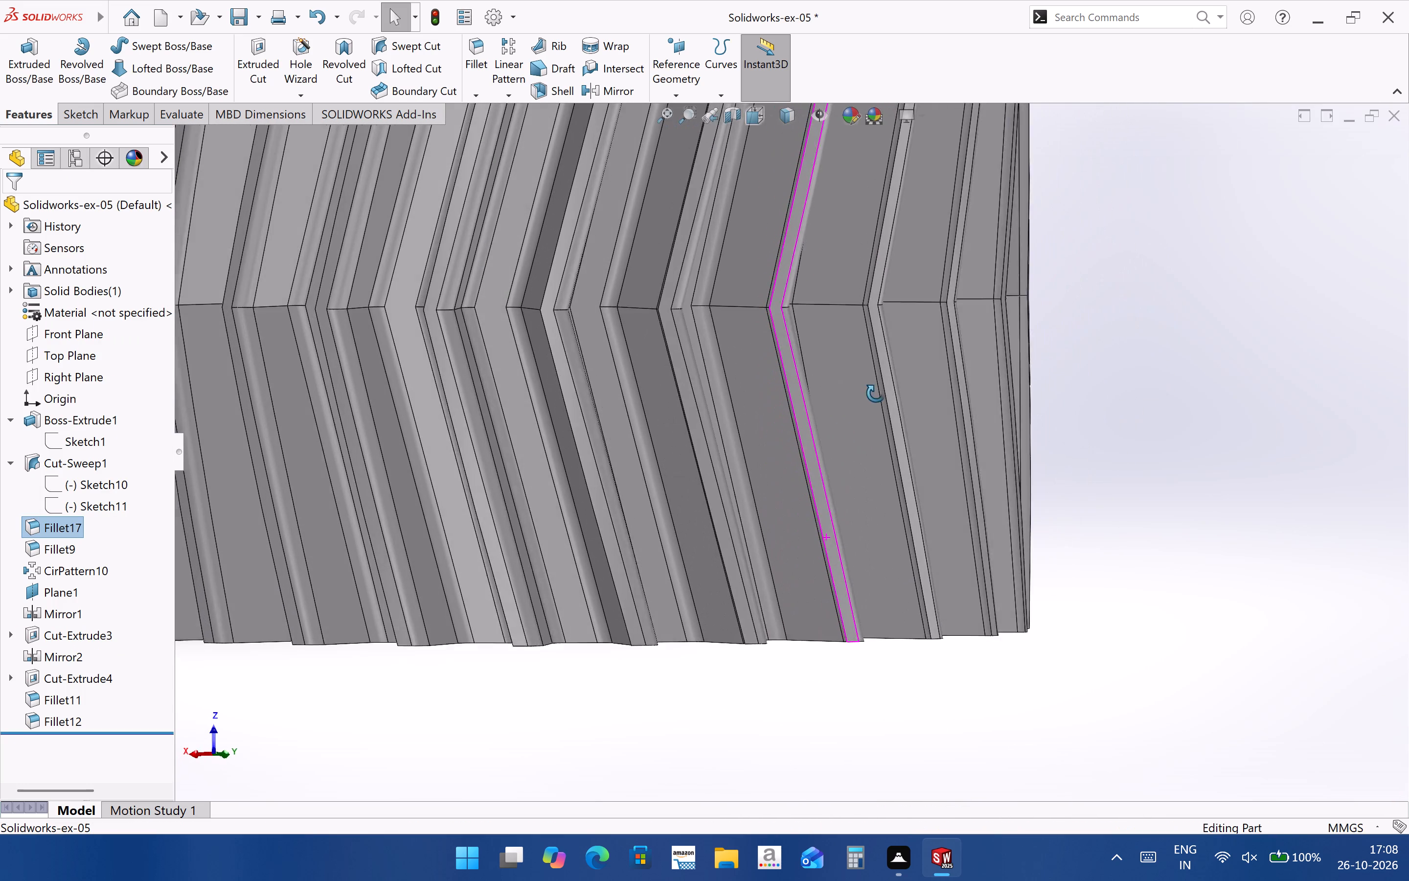
middle_drag(876, 394, 846, 357)
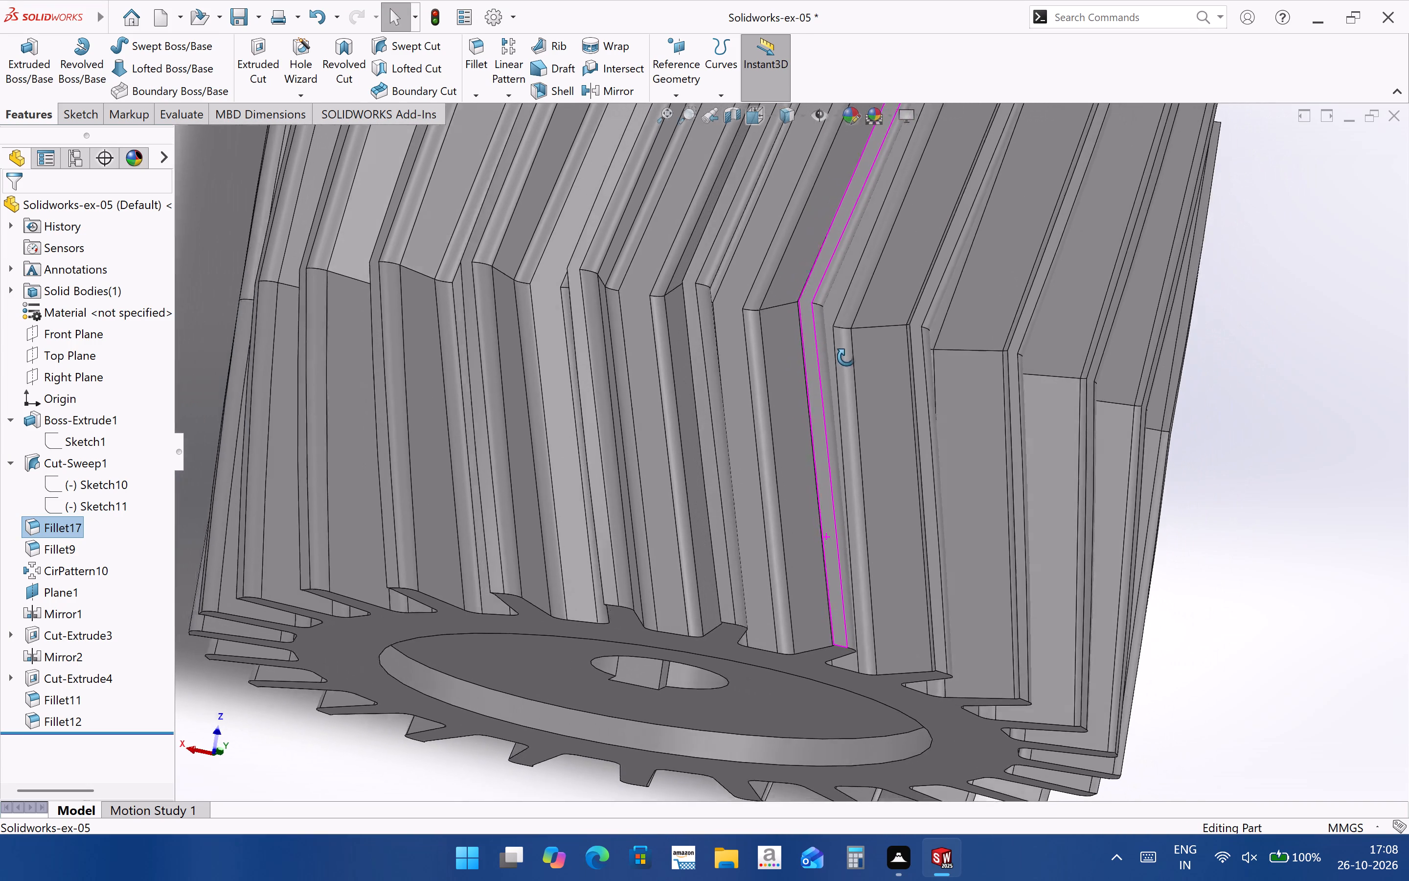
middle_drag(846, 357, 856, 438)
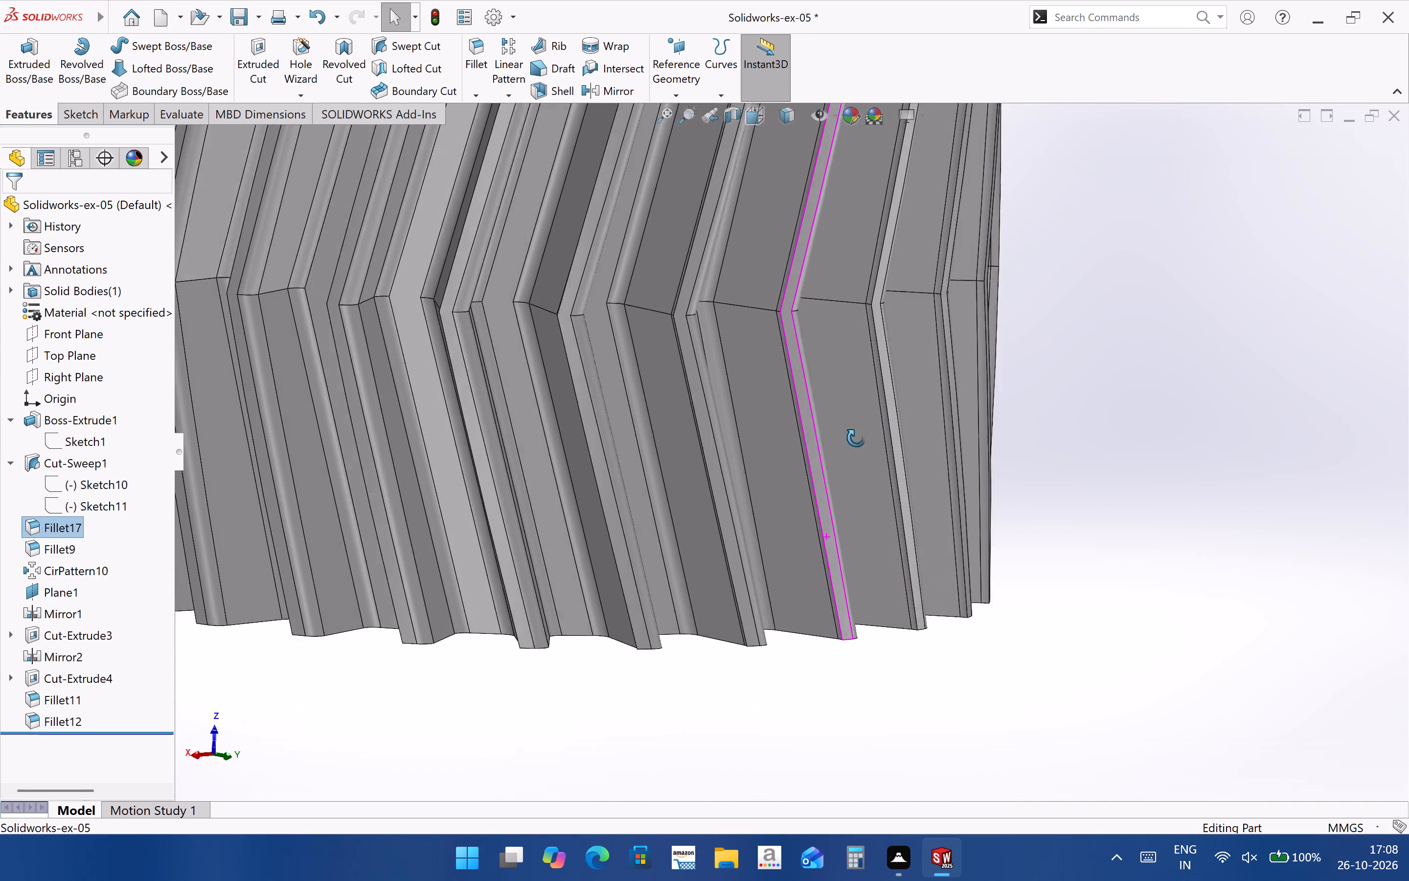
middle_drag(856, 438, 841, 445)
scroll(841, 445, up, 4)
middle_drag(812, 438, 785, 622)
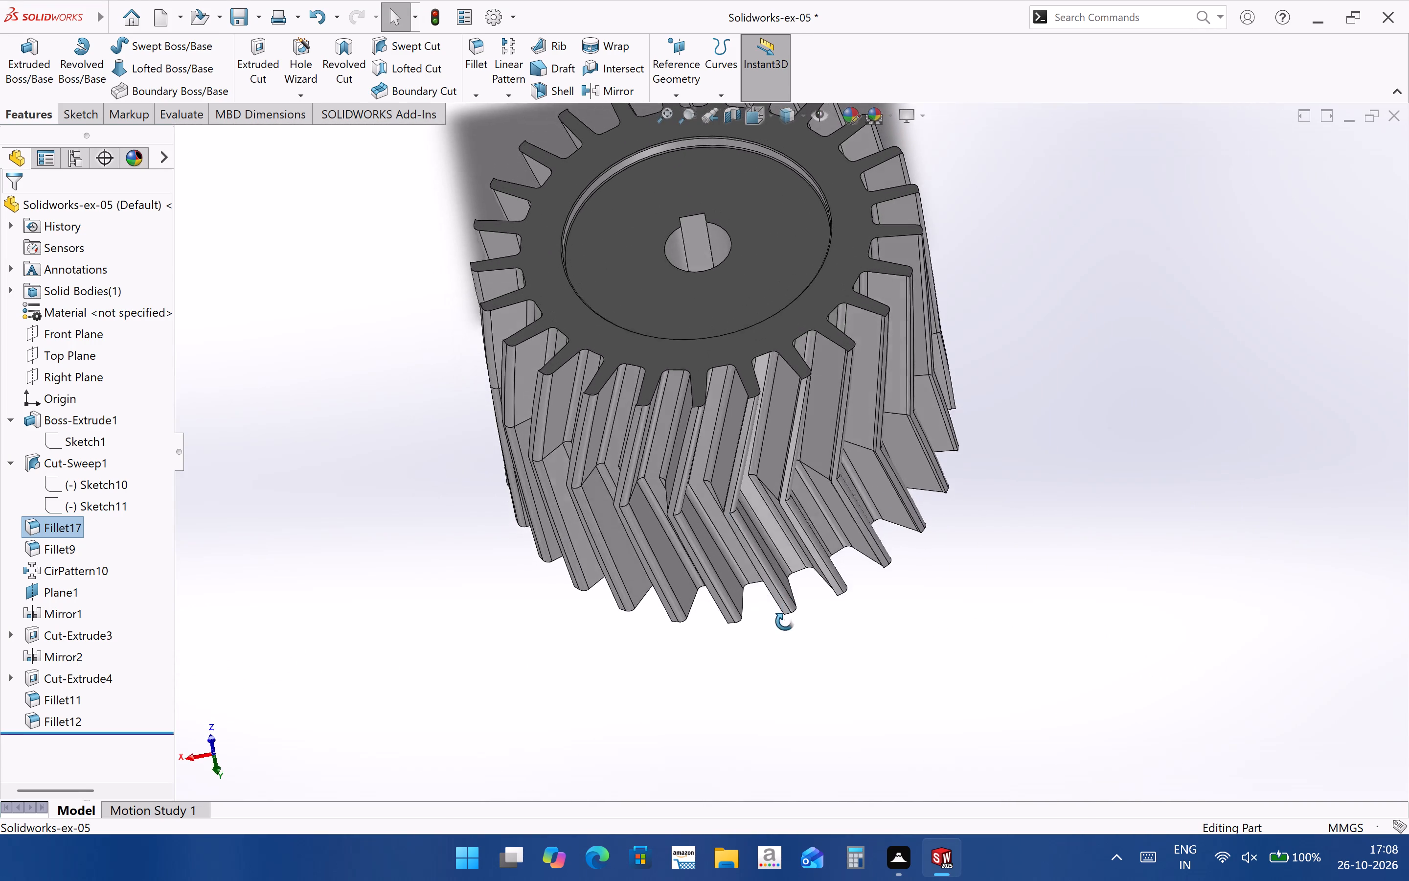
middle_drag(785, 622, 787, 647)
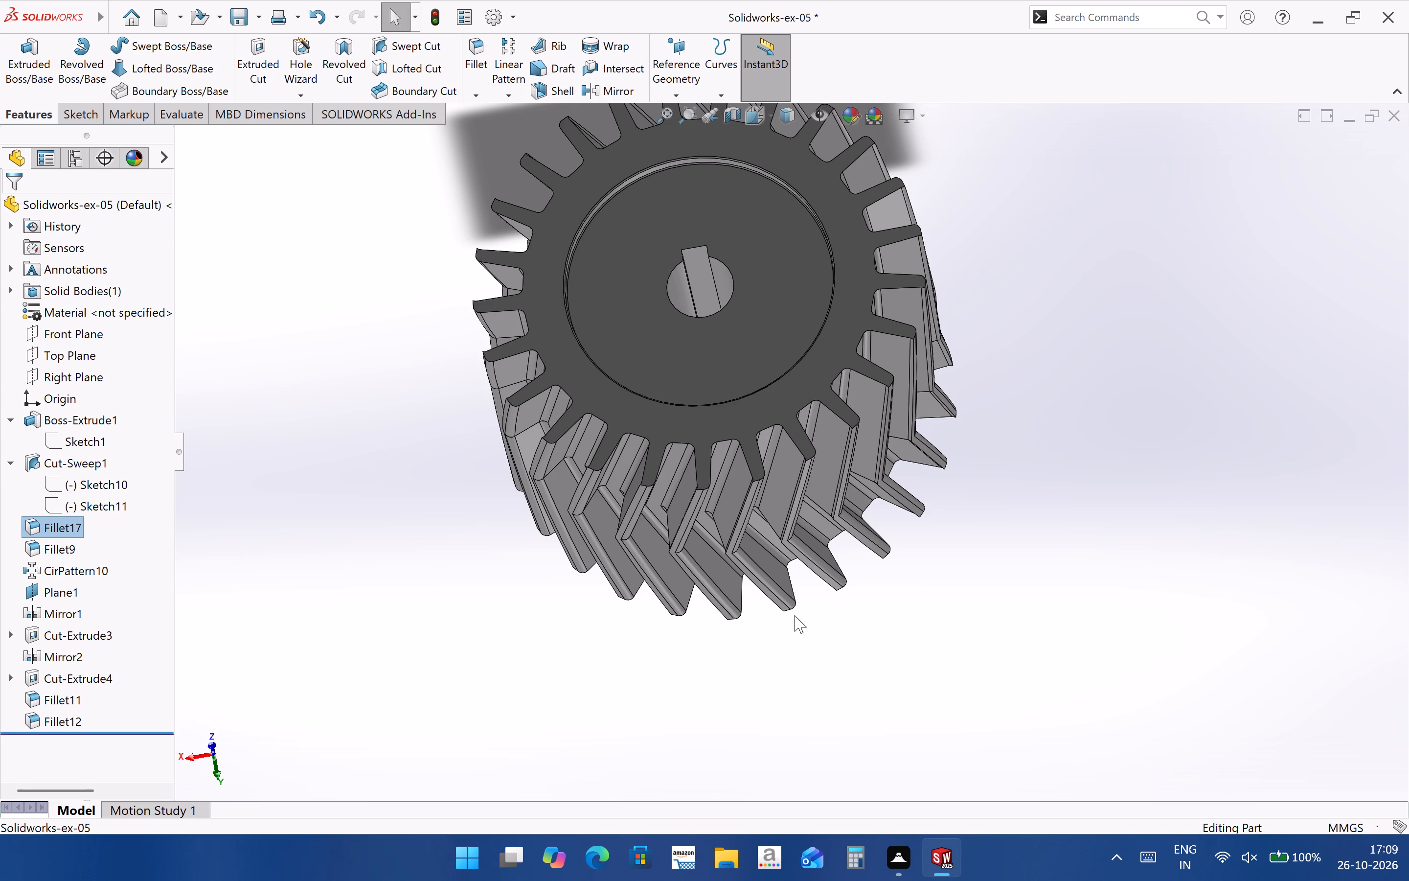
middle_drag(795, 615, 803, 556)
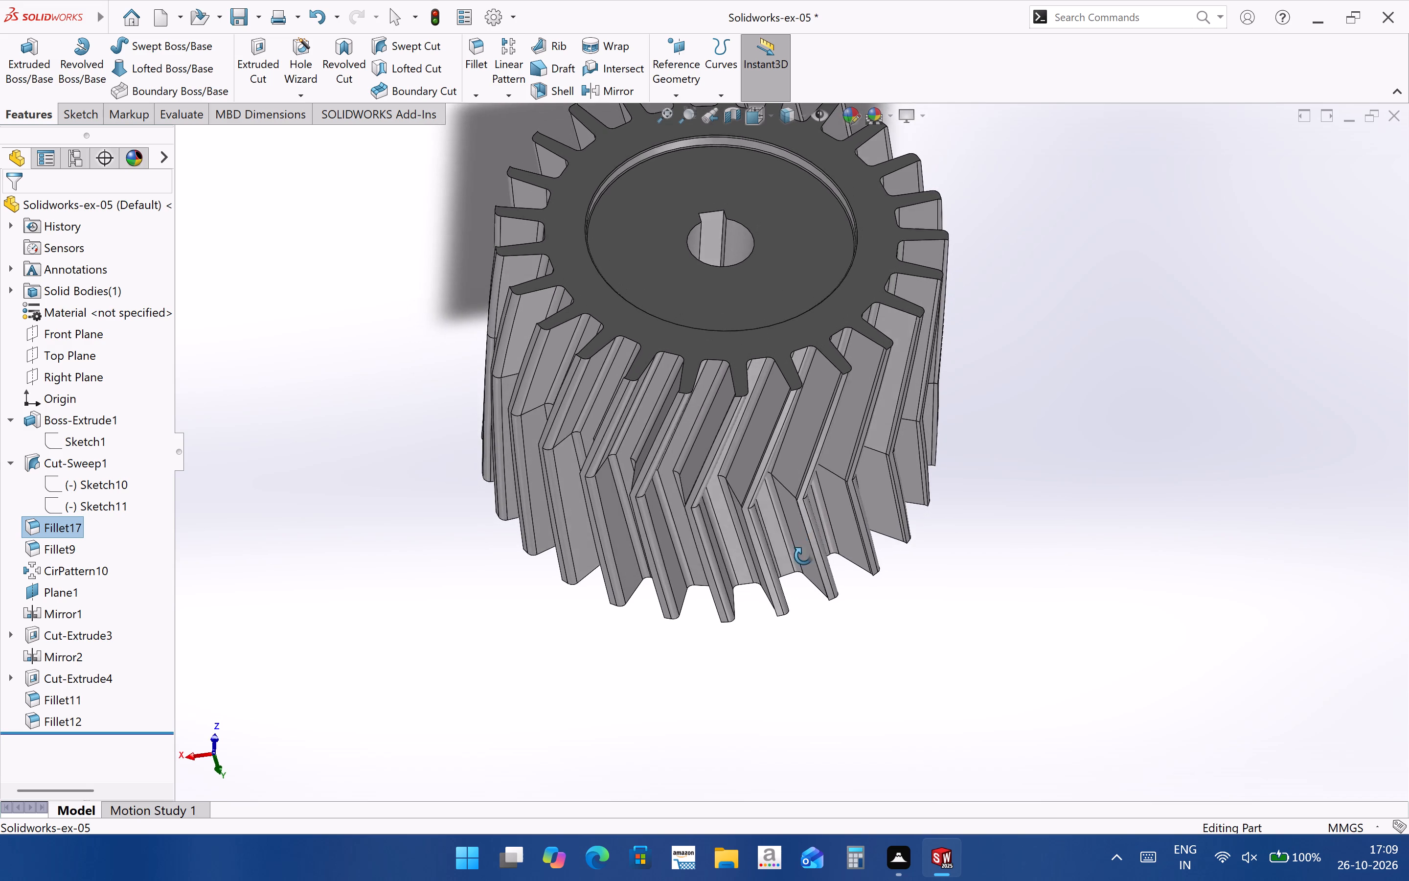
middle_drag(803, 556, 787, 597)
Open Fillet9 for editing, check the two inner root edges it covers, and accept it with its 0.05 mm radius.
click(56, 548)
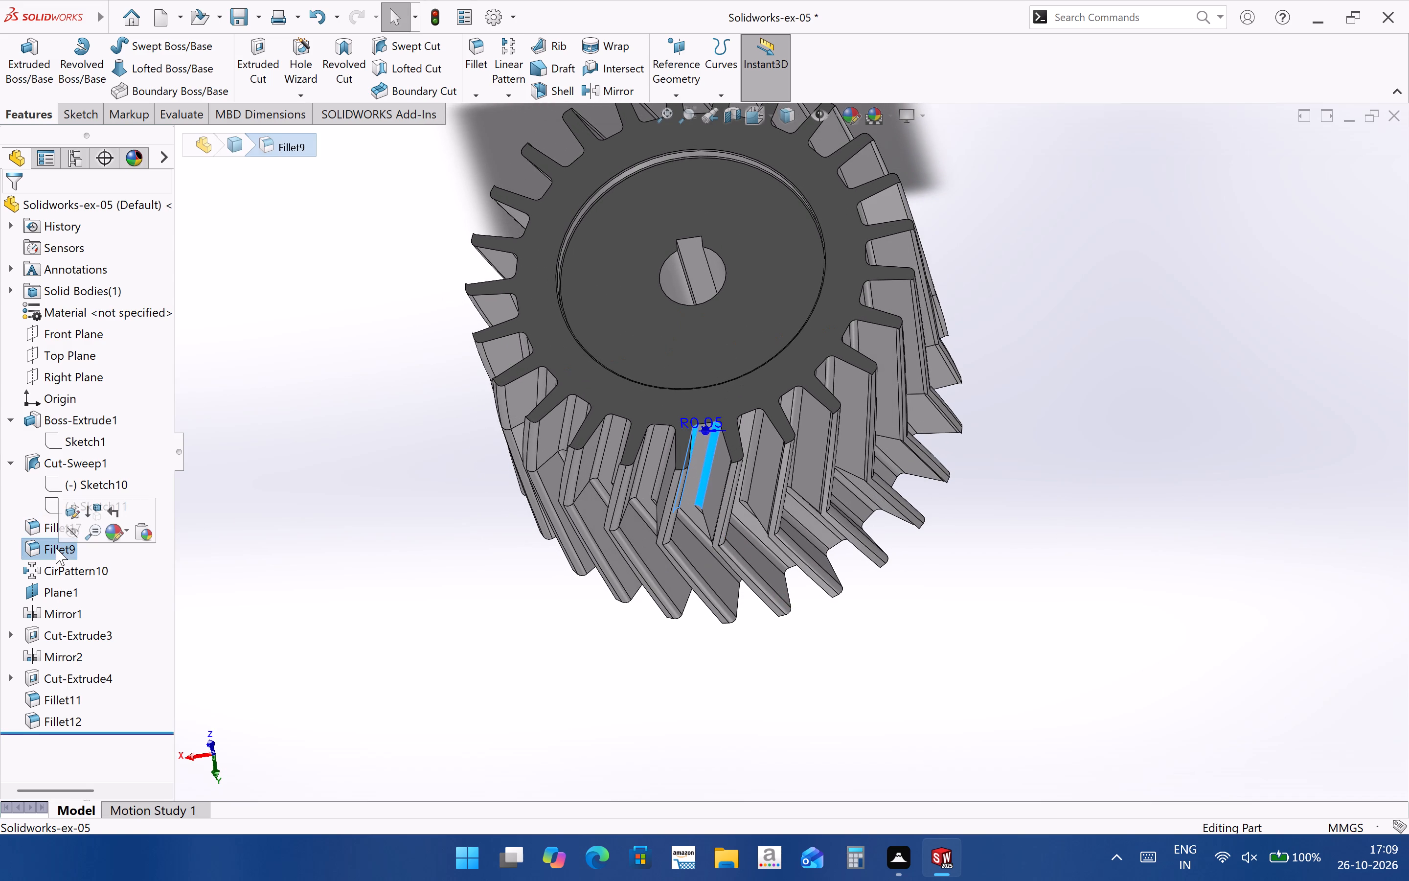
click(80, 504)
scroll(626, 494, down, 2)
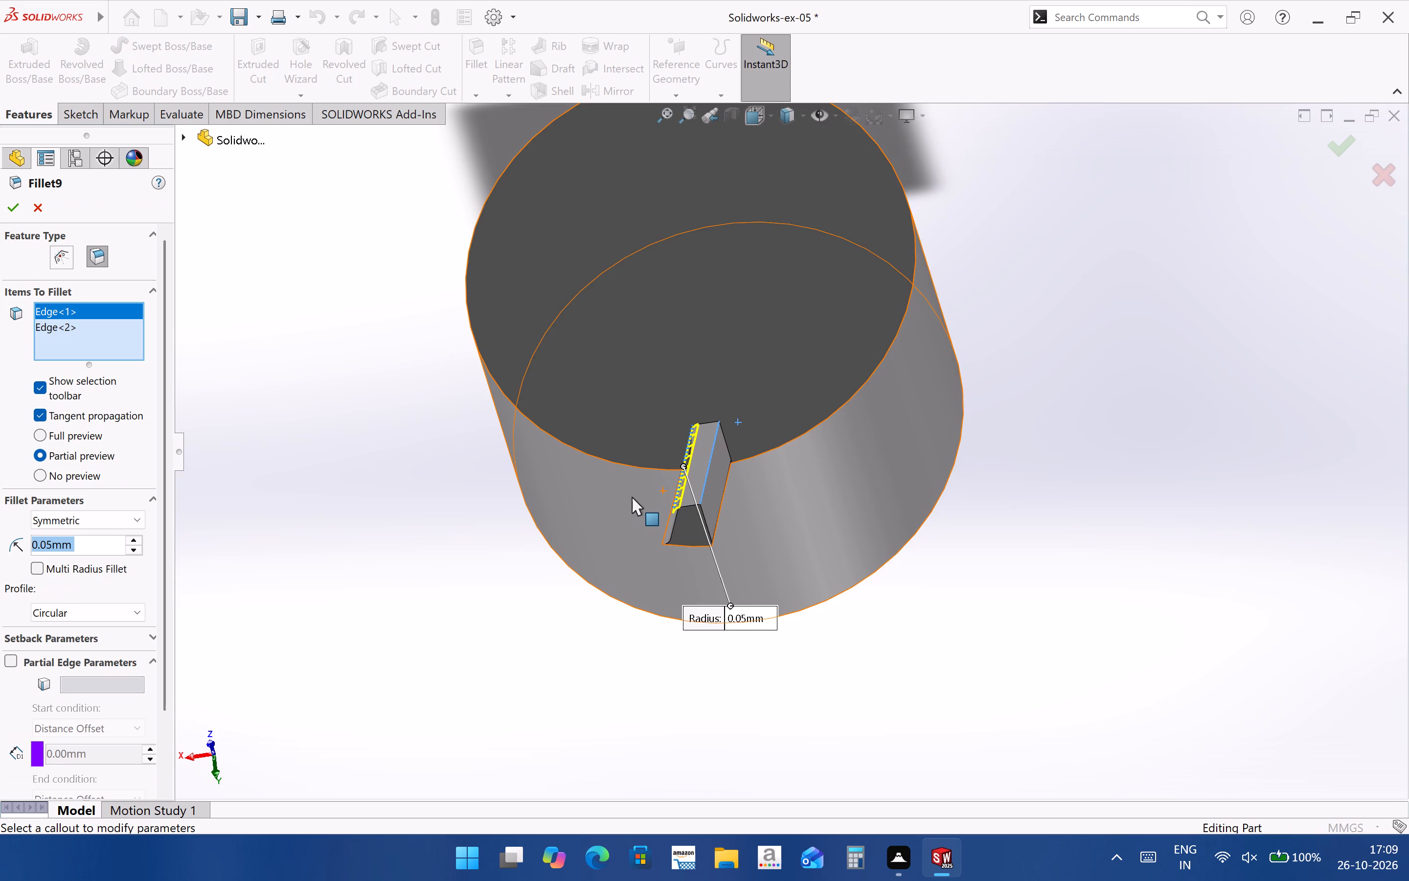
scroll(632, 497, down, 2)
middle_drag(890, 462, 871, 371)
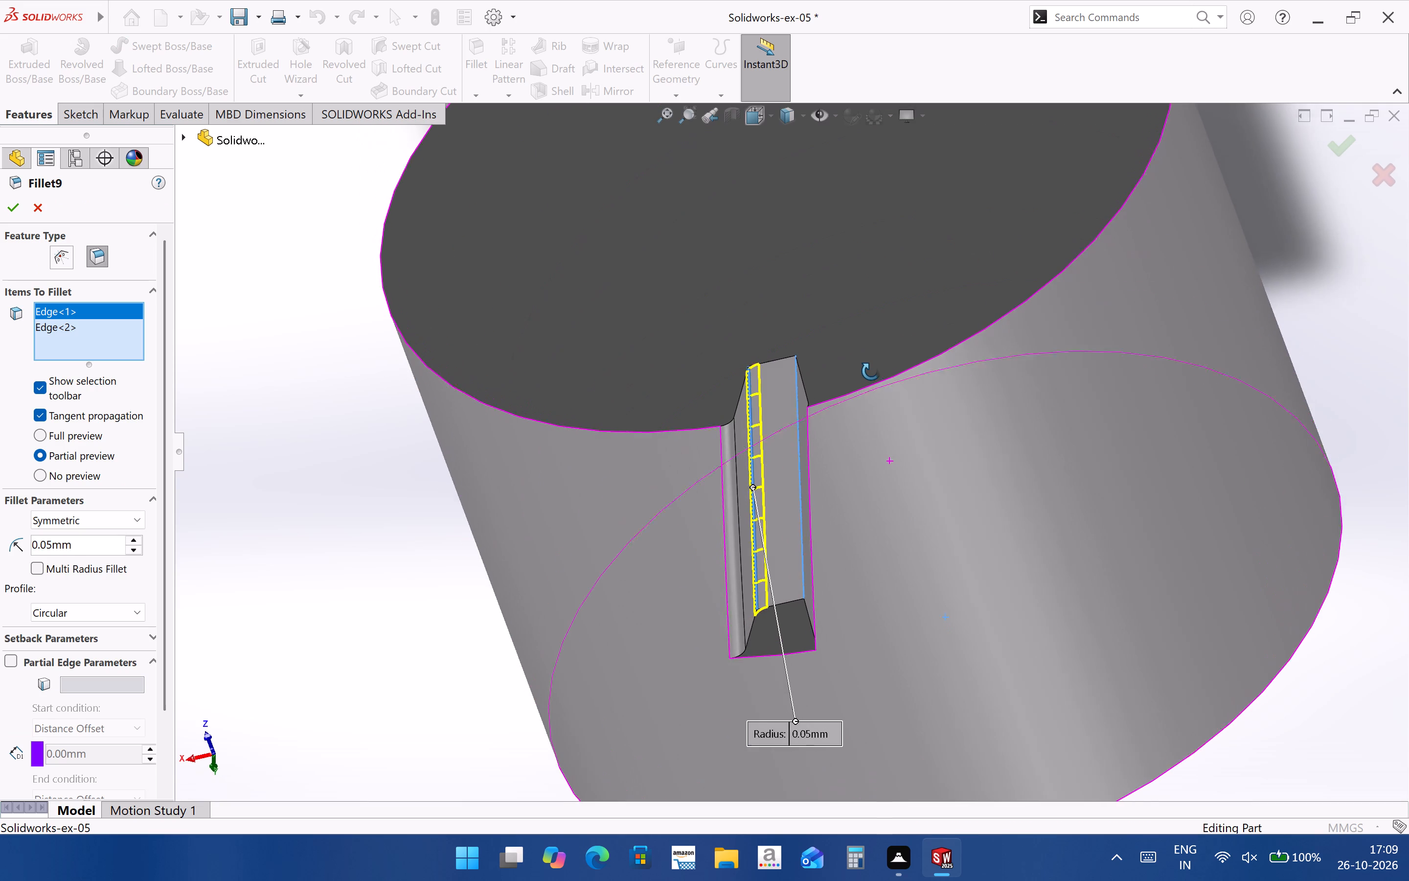
middle_drag(871, 371, 879, 373)
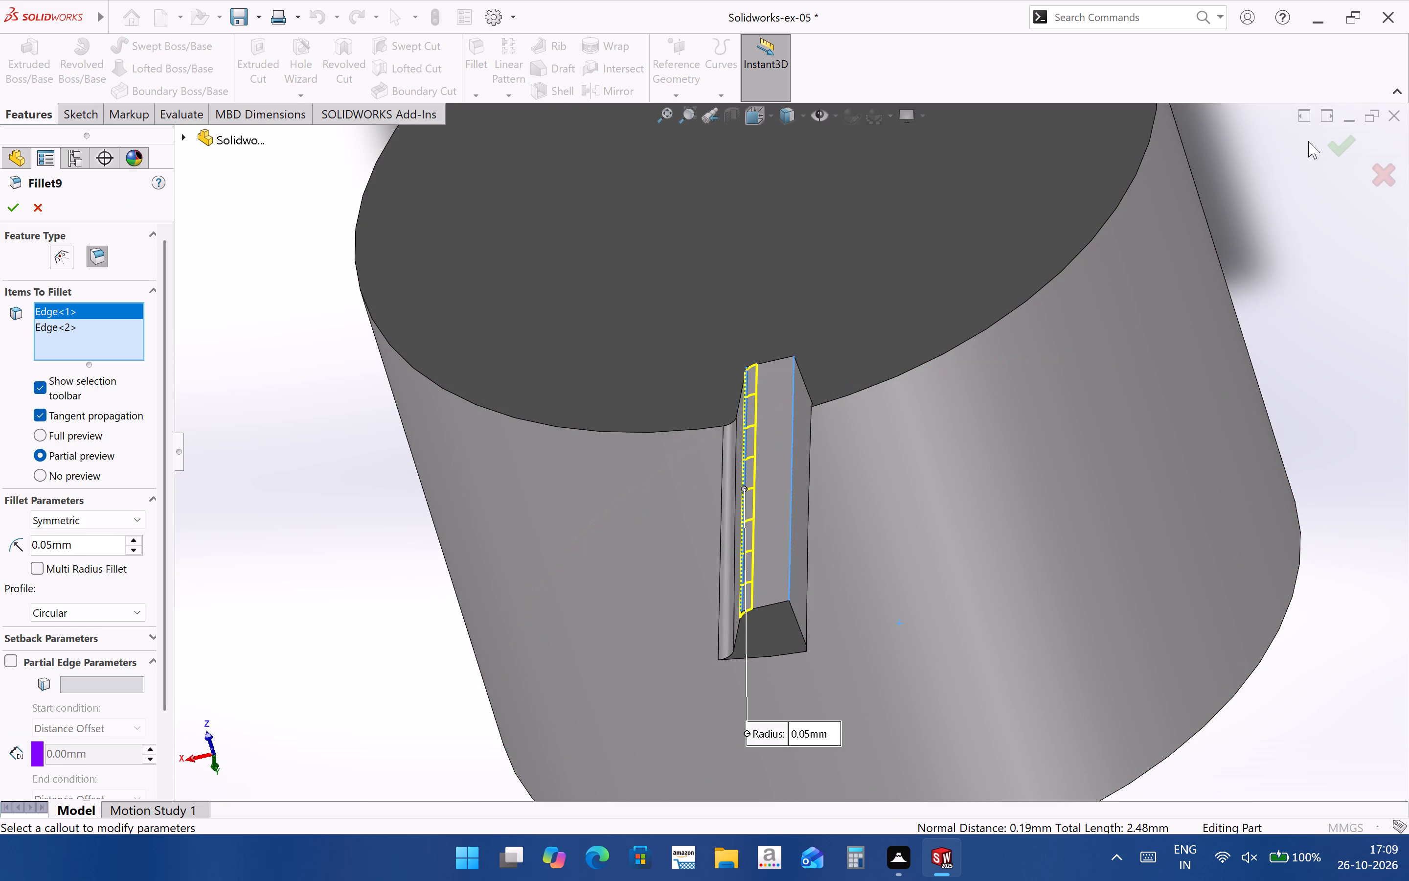
click(1334, 150)
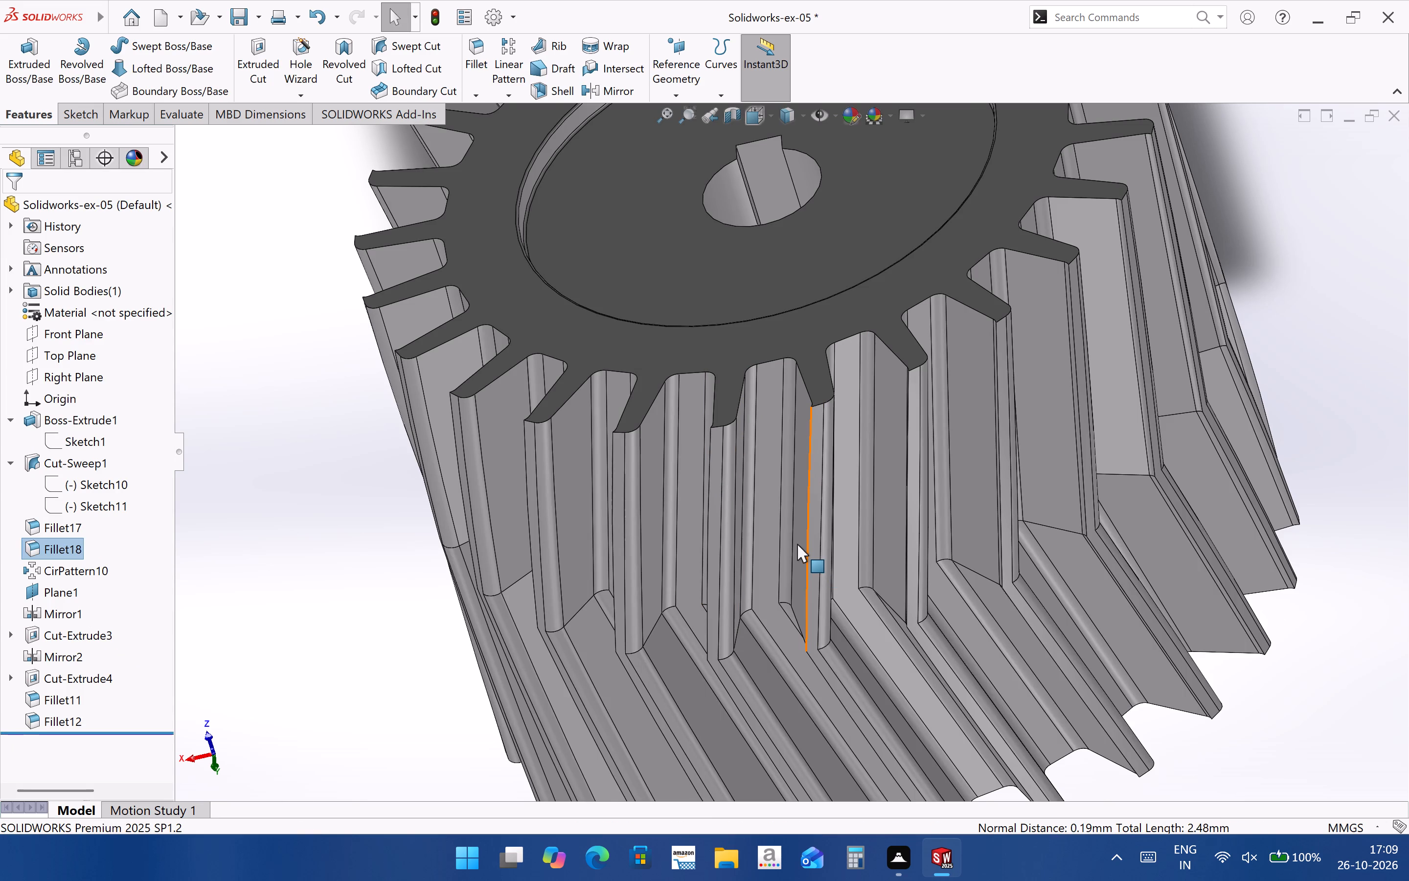
Examine the tooth tips and gap roots close up, checking which edges Fillet18 covers.
scroll(798, 541, down, 3)
middle_drag(794, 541, 812, 629)
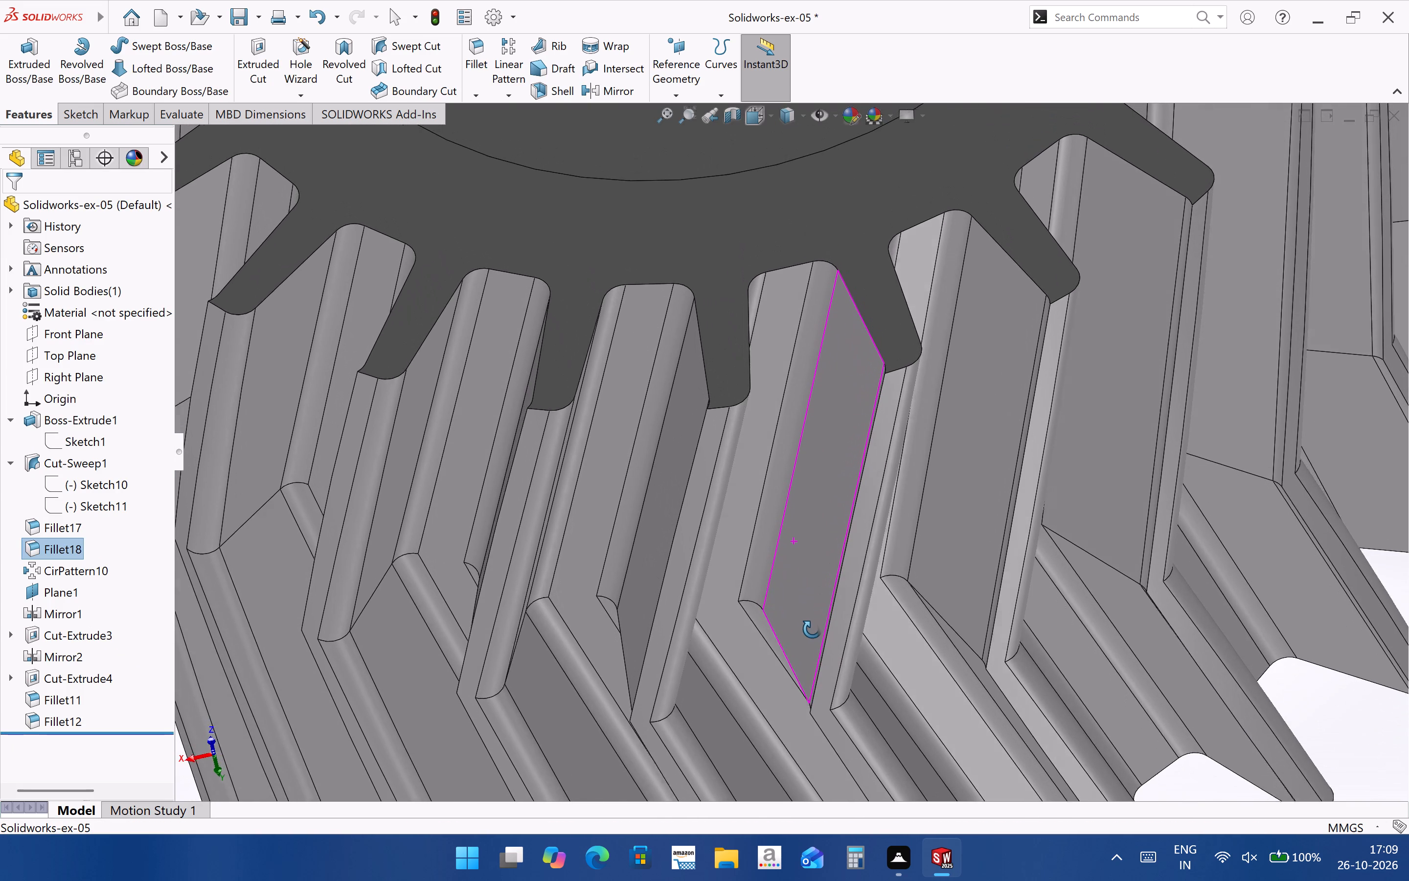
middle_drag(812, 629, 818, 689)
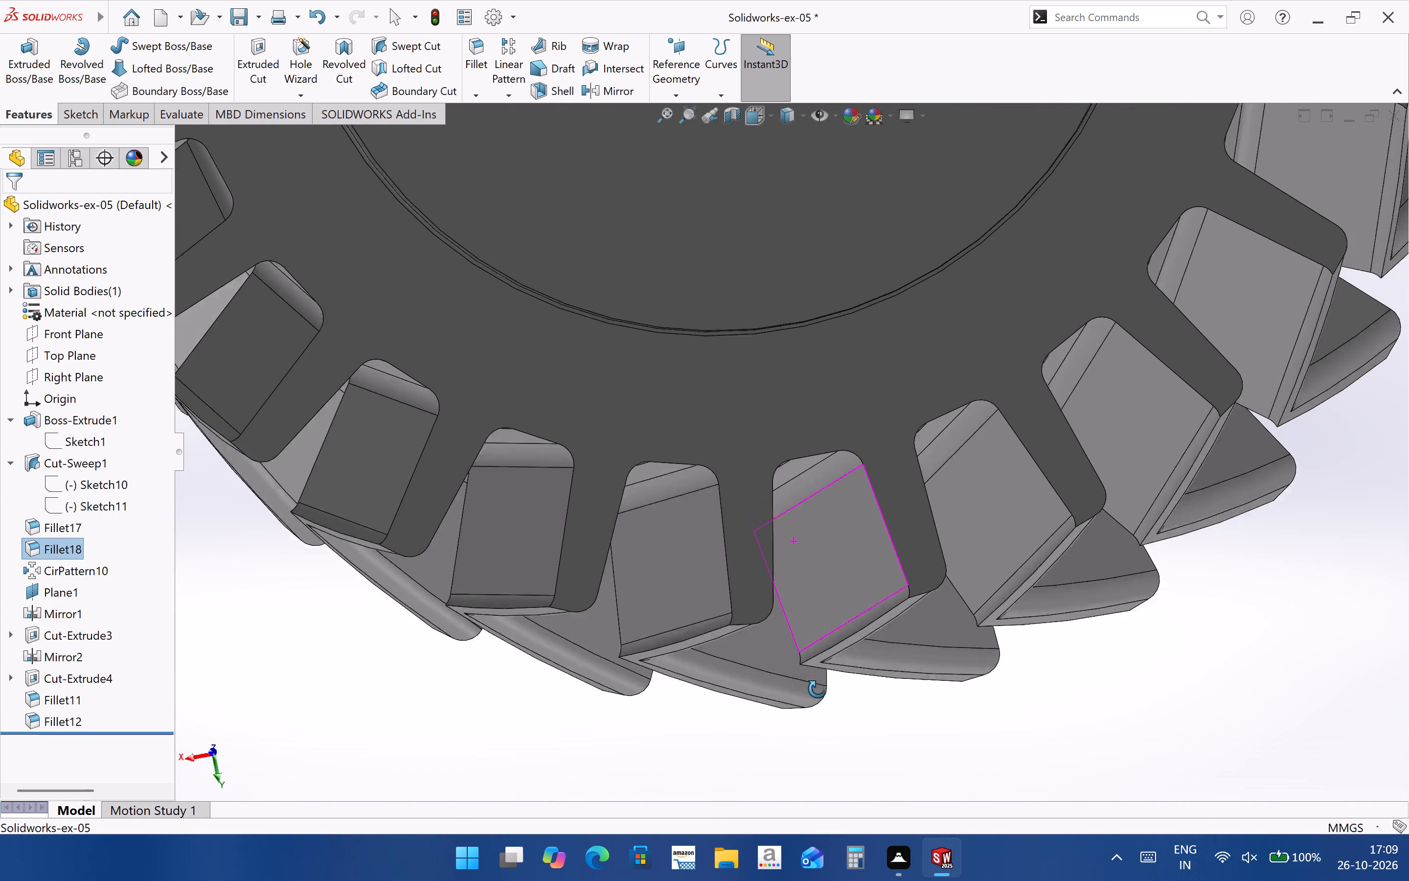
middle_drag(818, 689, 803, 653)
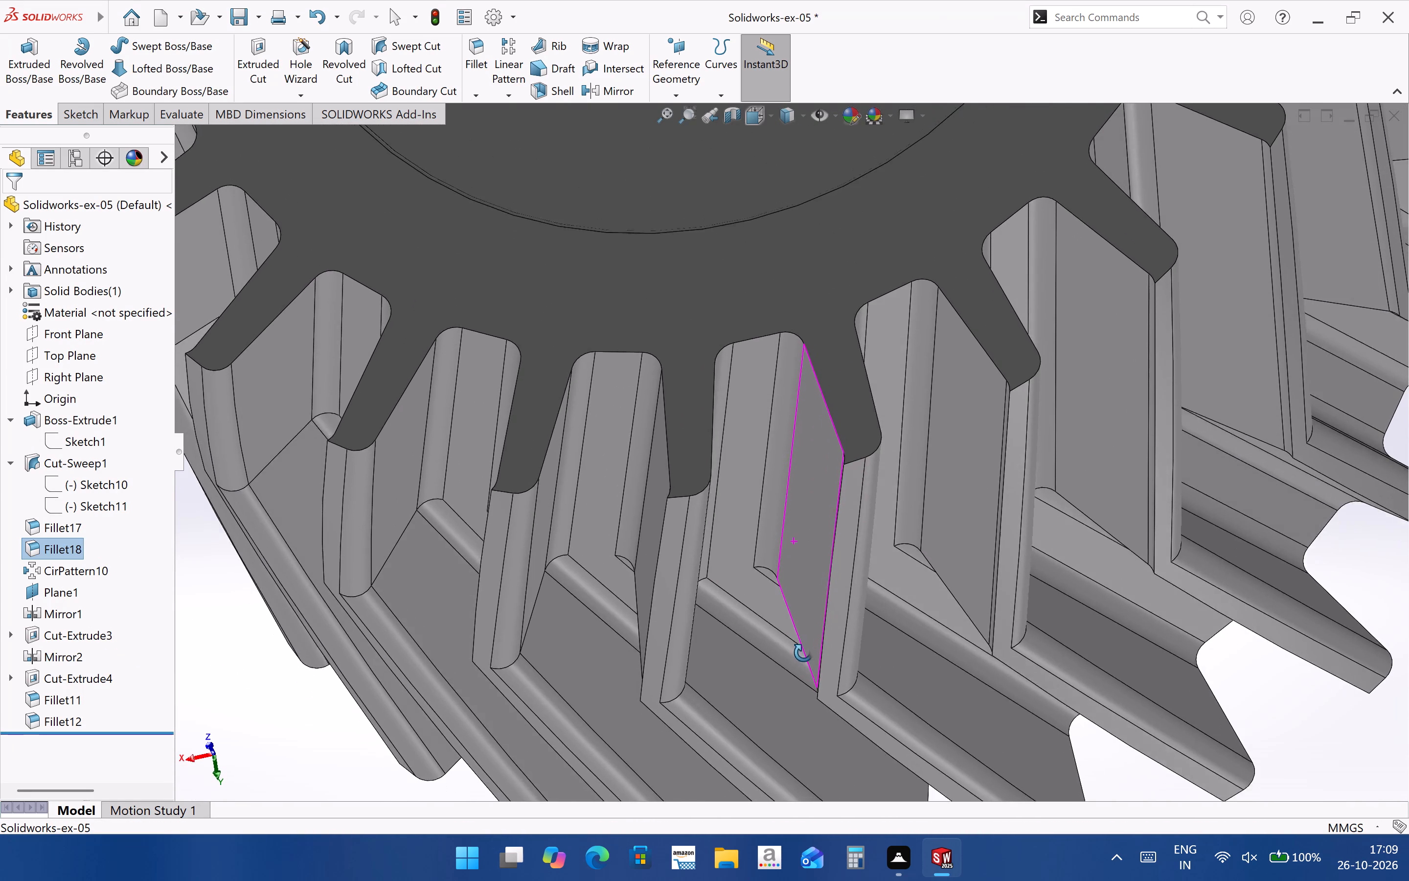
middle_drag(803, 653, 782, 647)
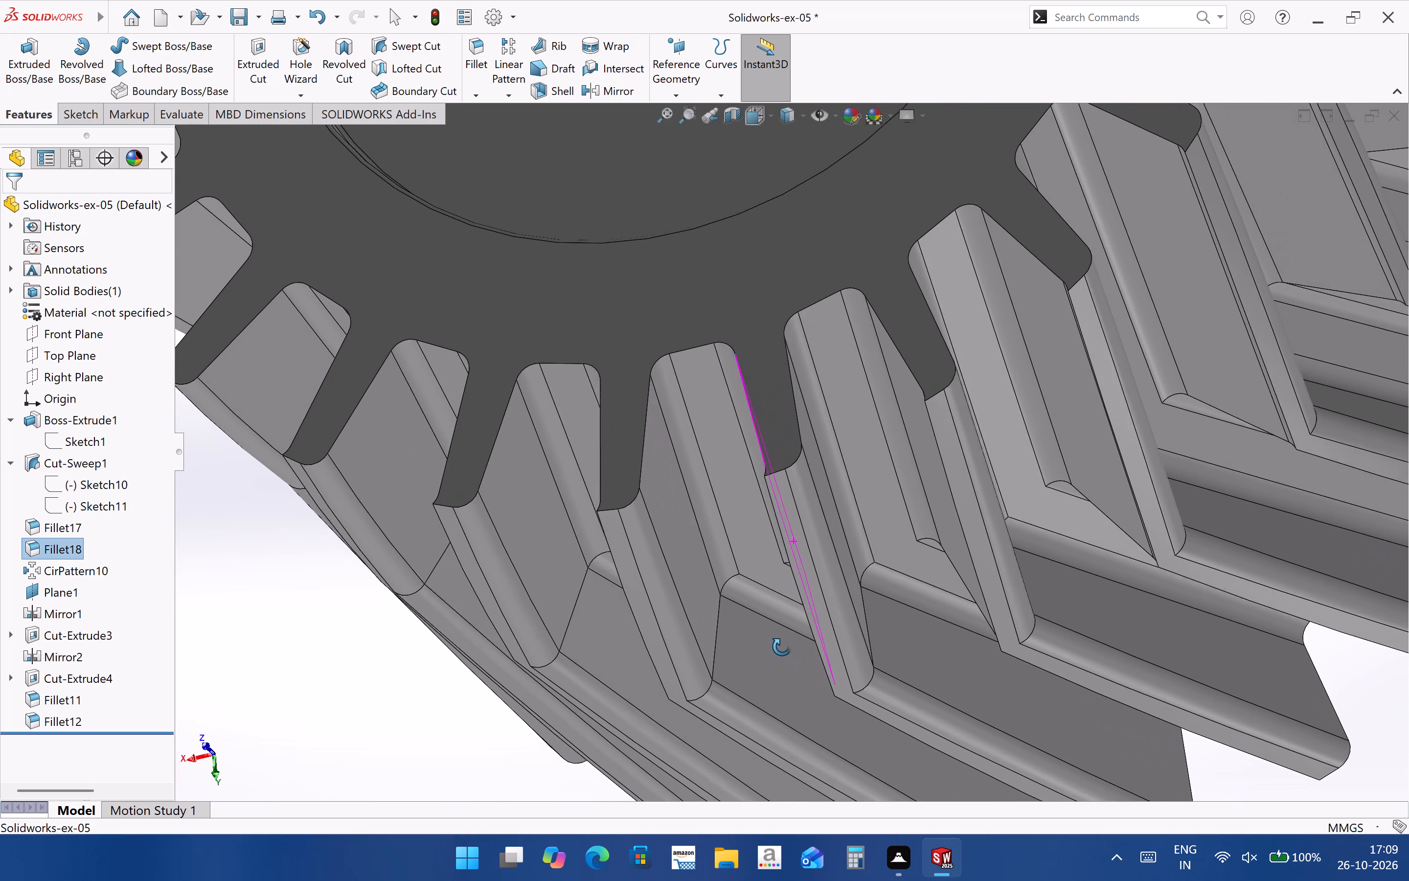
middle_drag(782, 647, 813, 585)
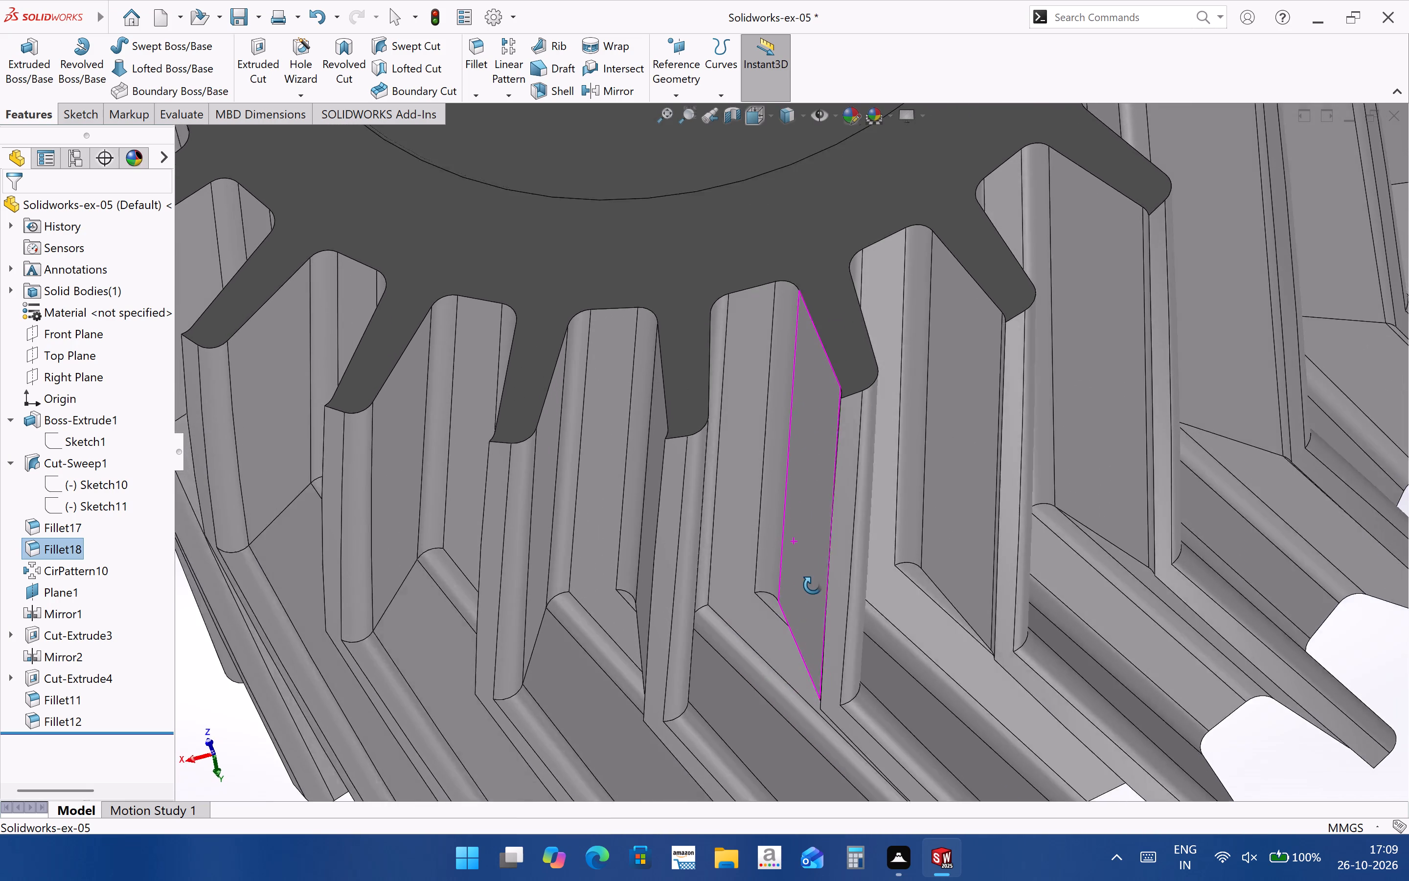
middle_drag(813, 585, 846, 595)
scroll(849, 588, up, 1)
scroll(931, 399, down, 3)
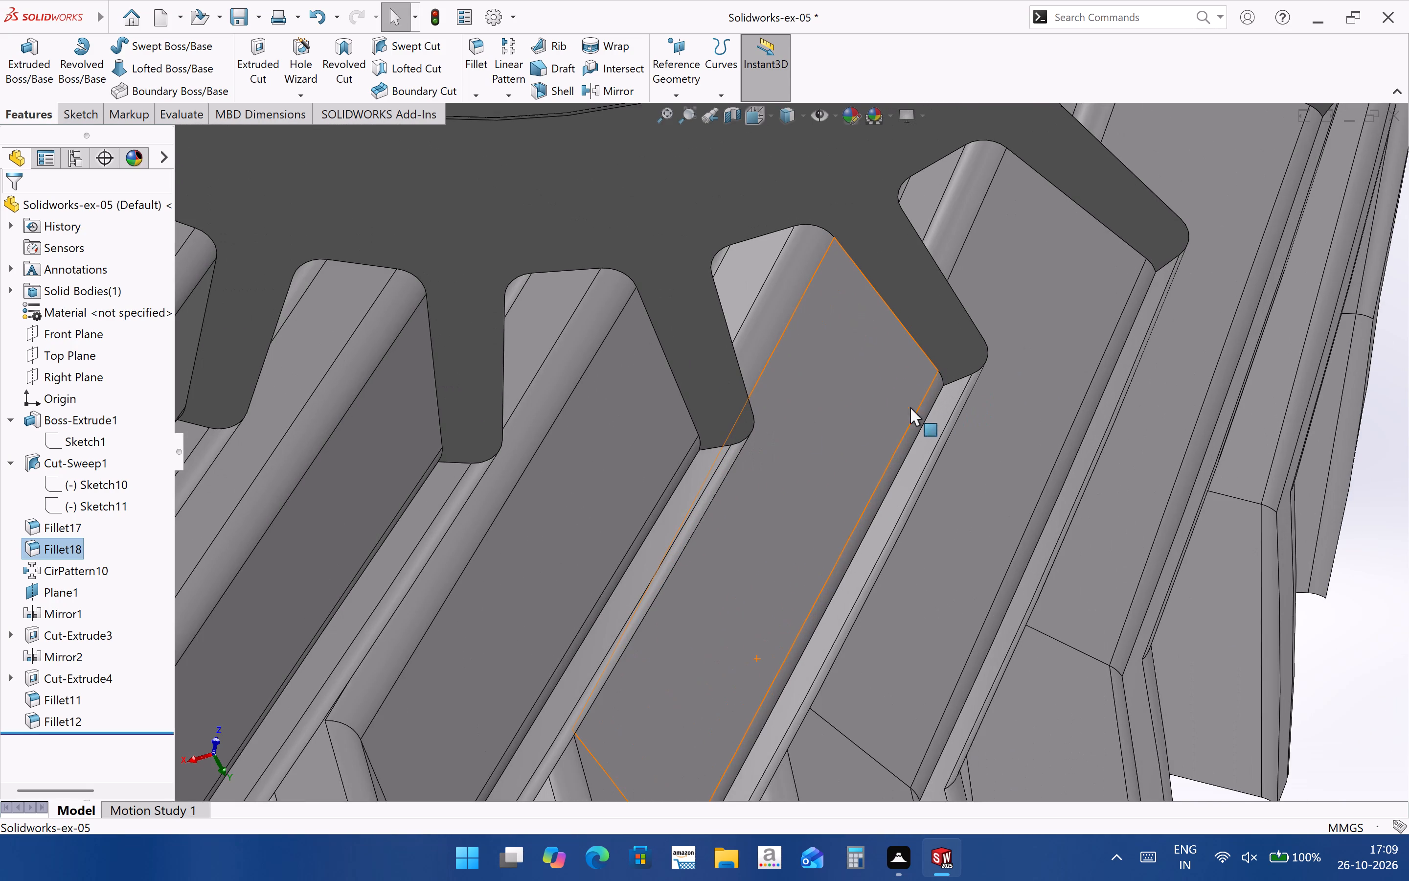
click(79, 549)
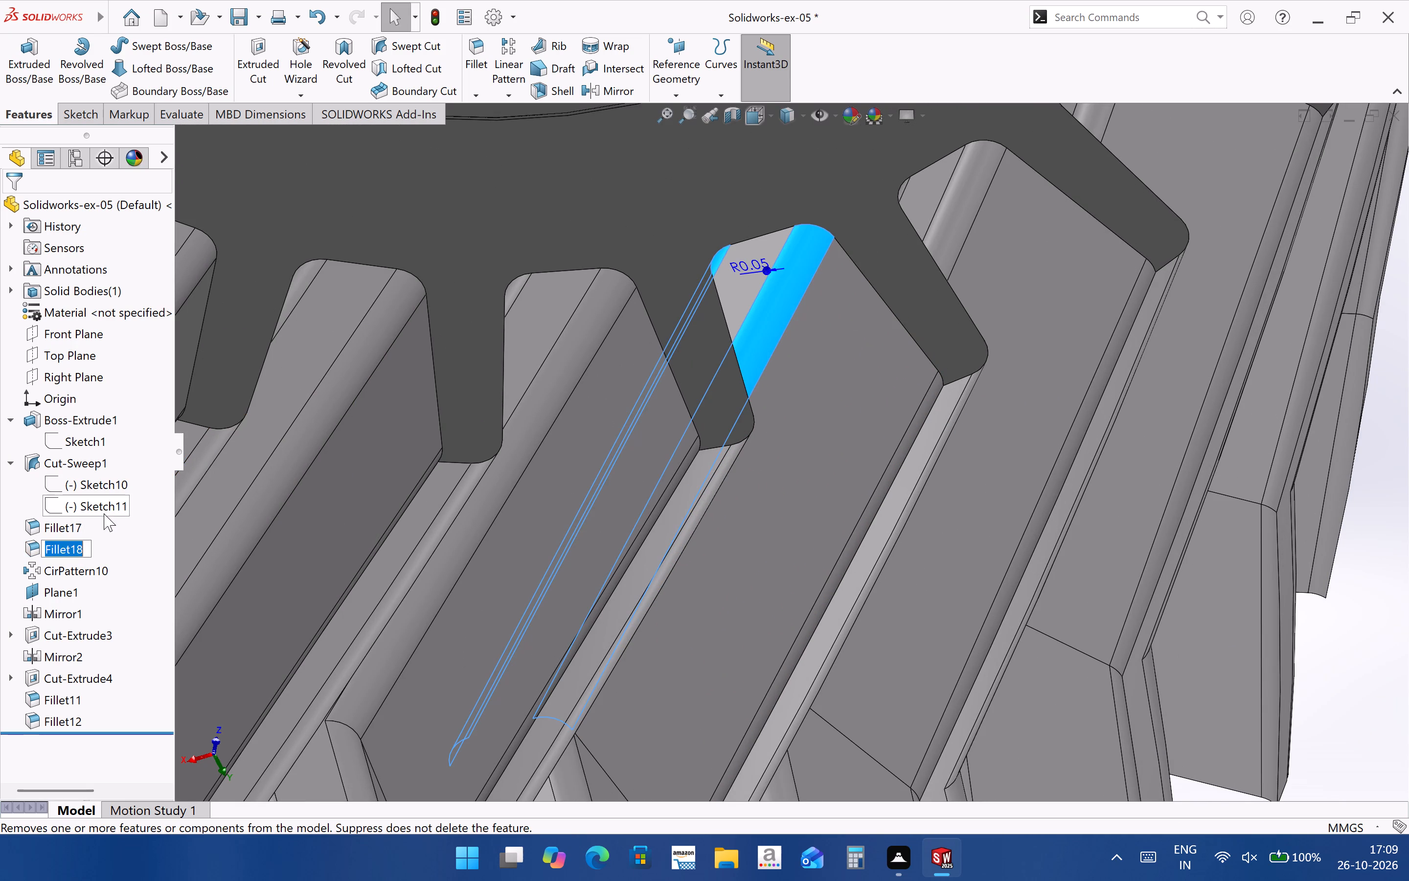
click(164, 552)
click(66, 556)
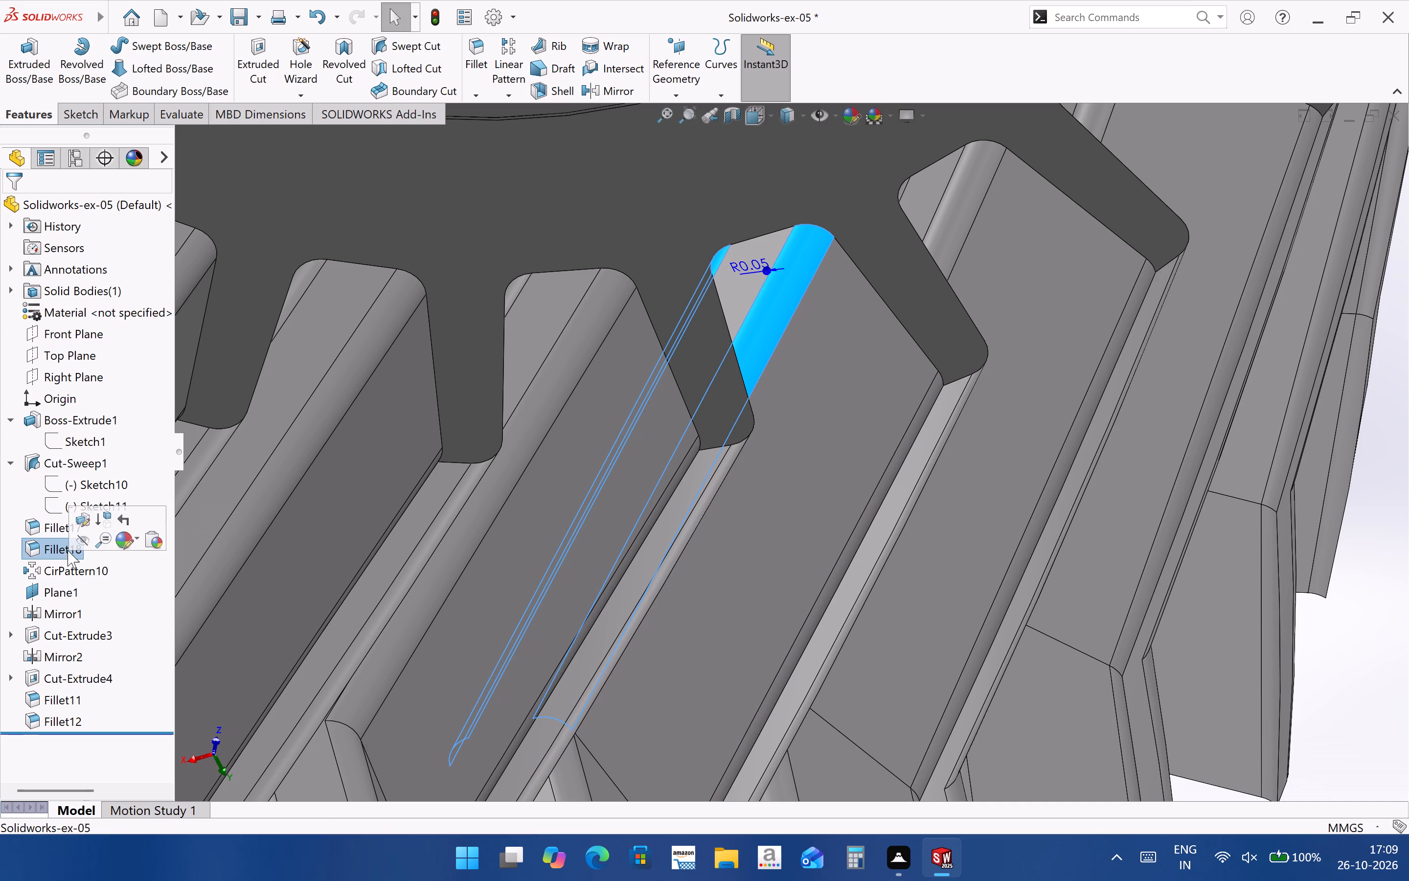
scroll(733, 459, up, 4)
click(1123, 683)
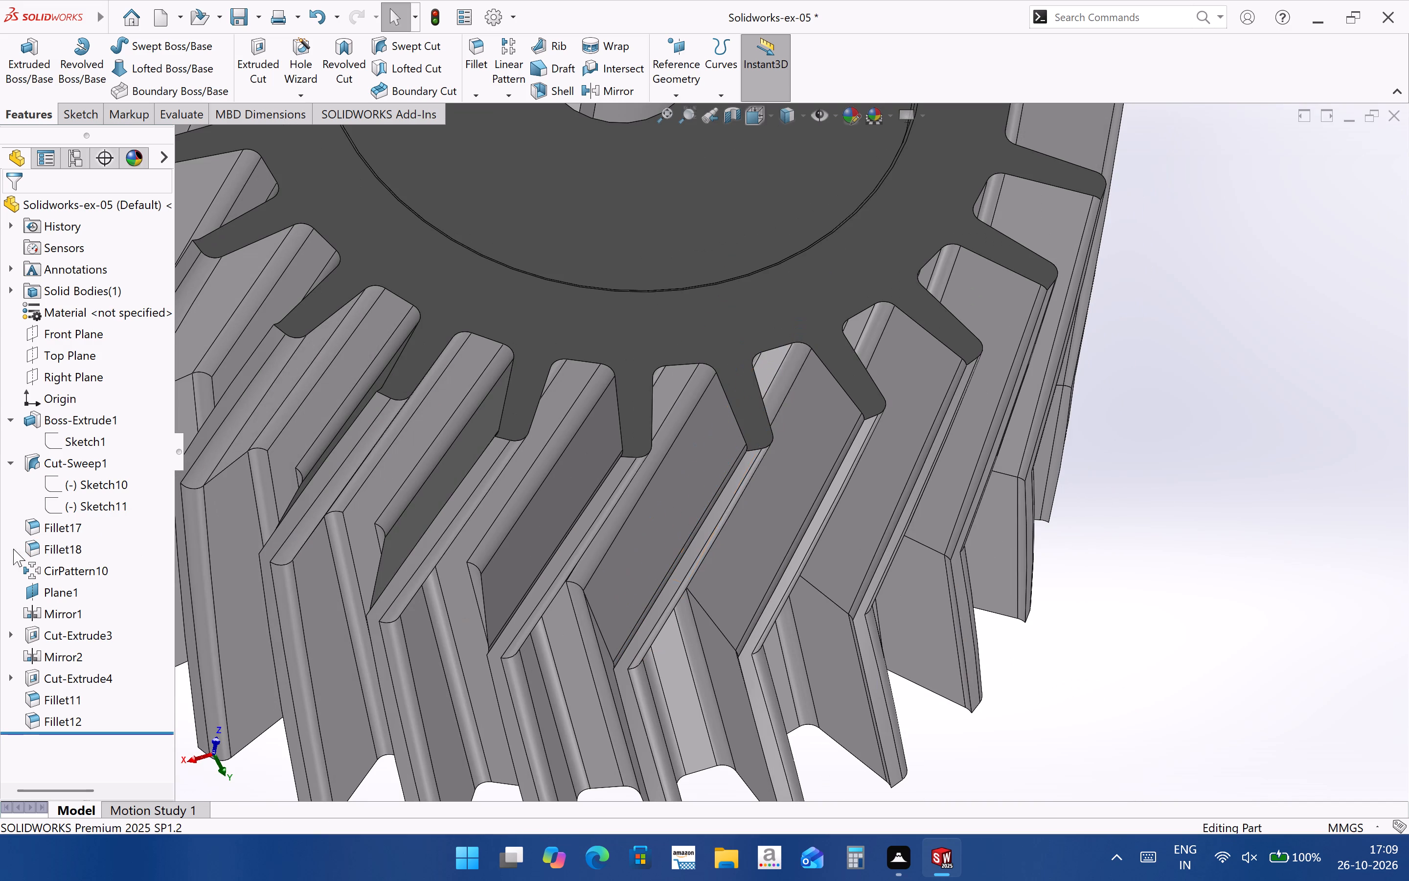
click(48, 547)
Open Fillet17 for editing, check which two outer edges of the slanted groove it covers, and switch it to full preview.
click(48, 532)
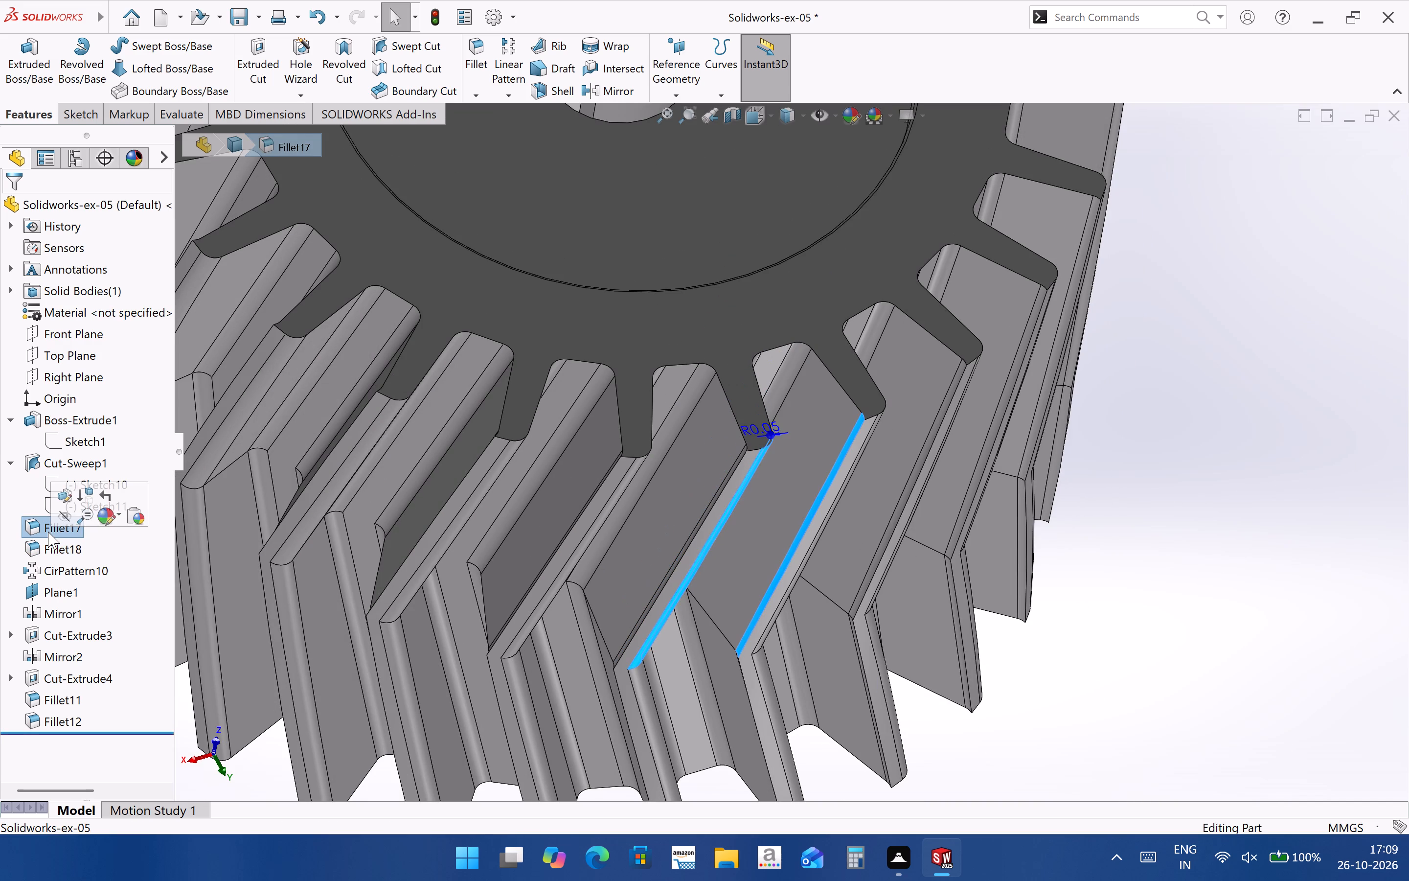
click(58, 500)
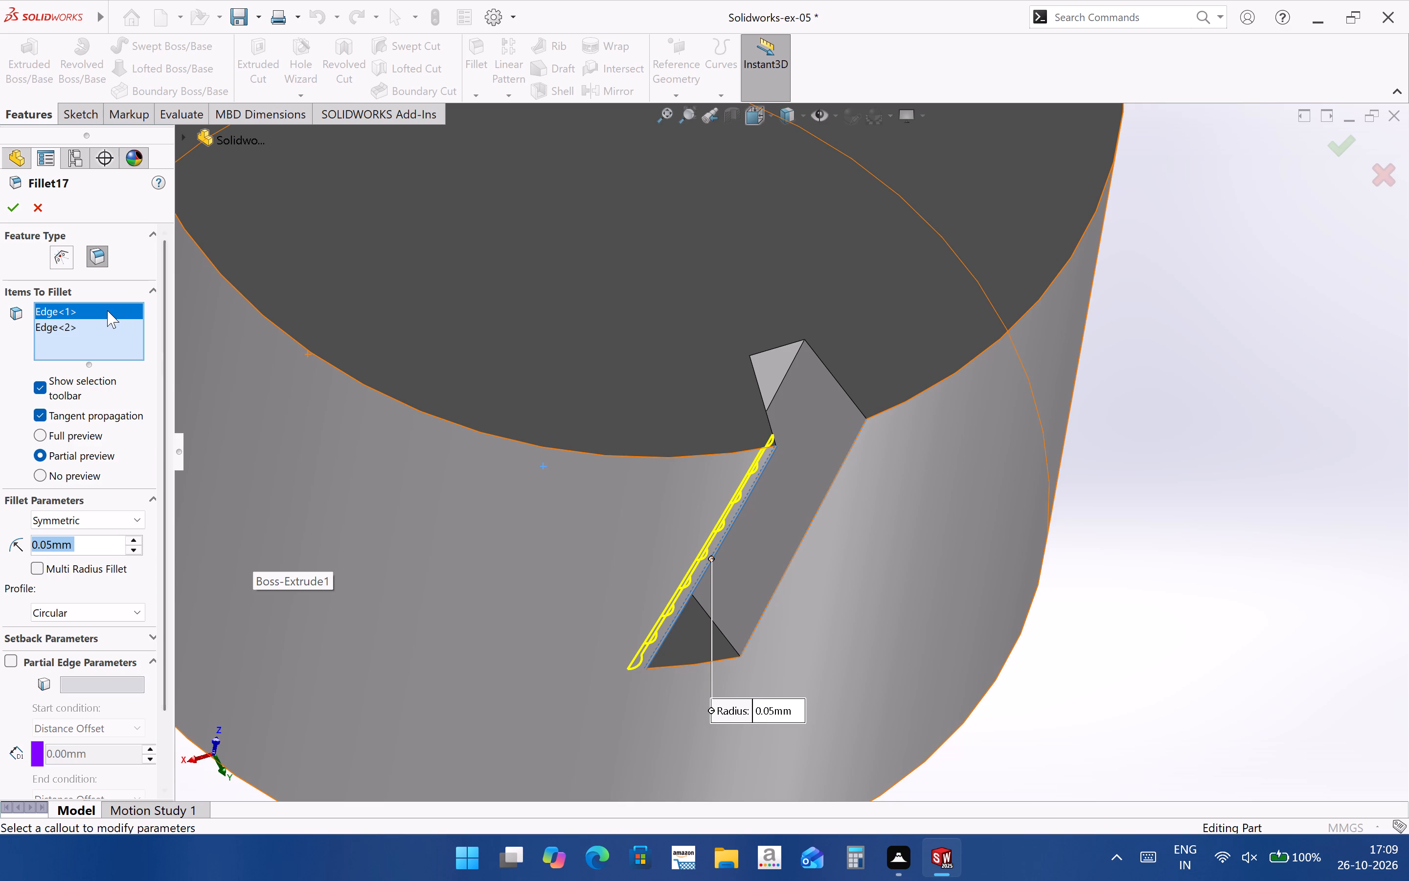
click(51, 327)
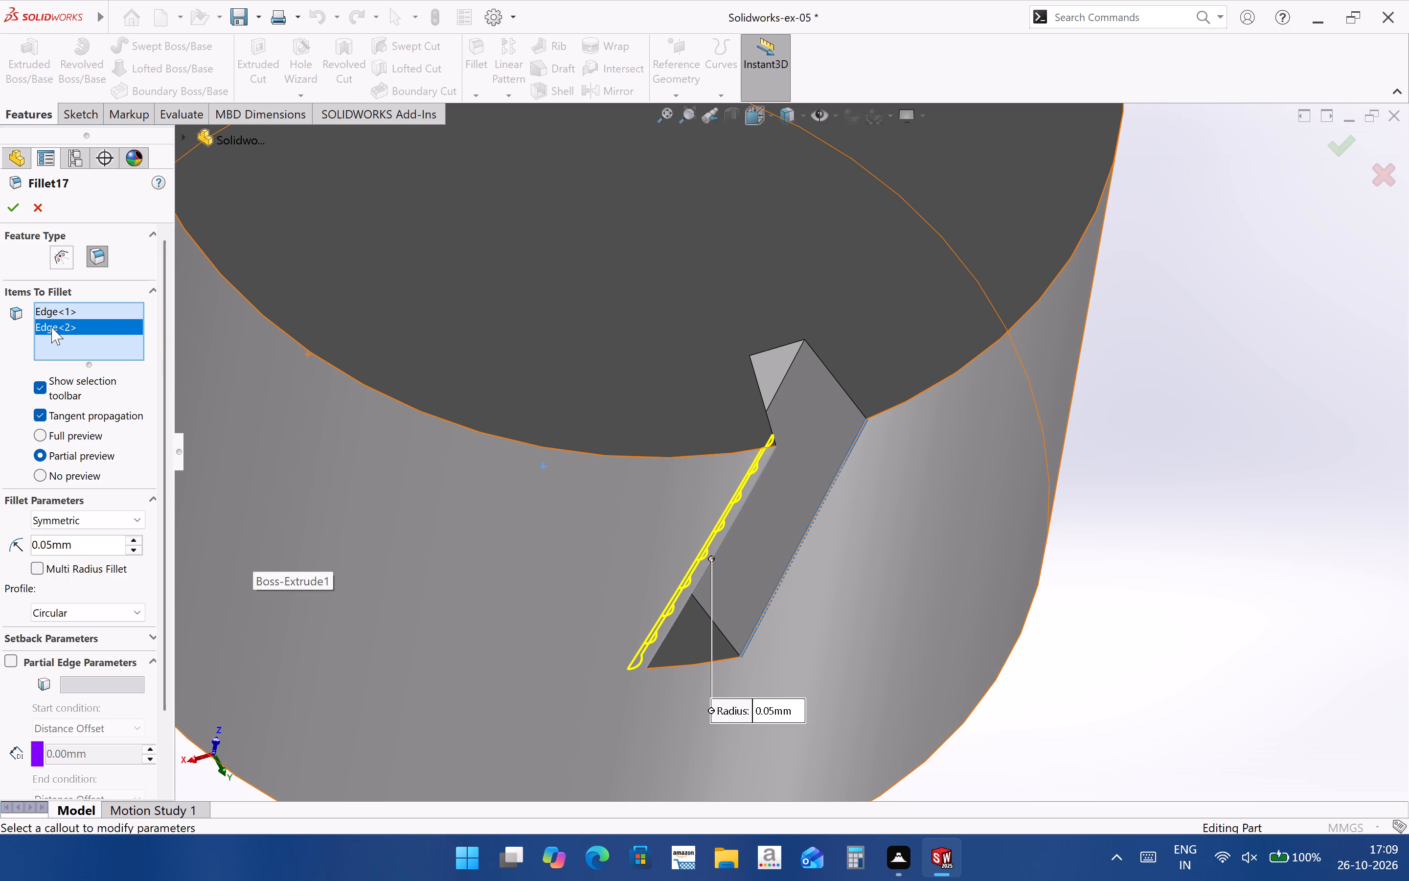
click(68, 440)
middle_drag(851, 512, 833, 502)
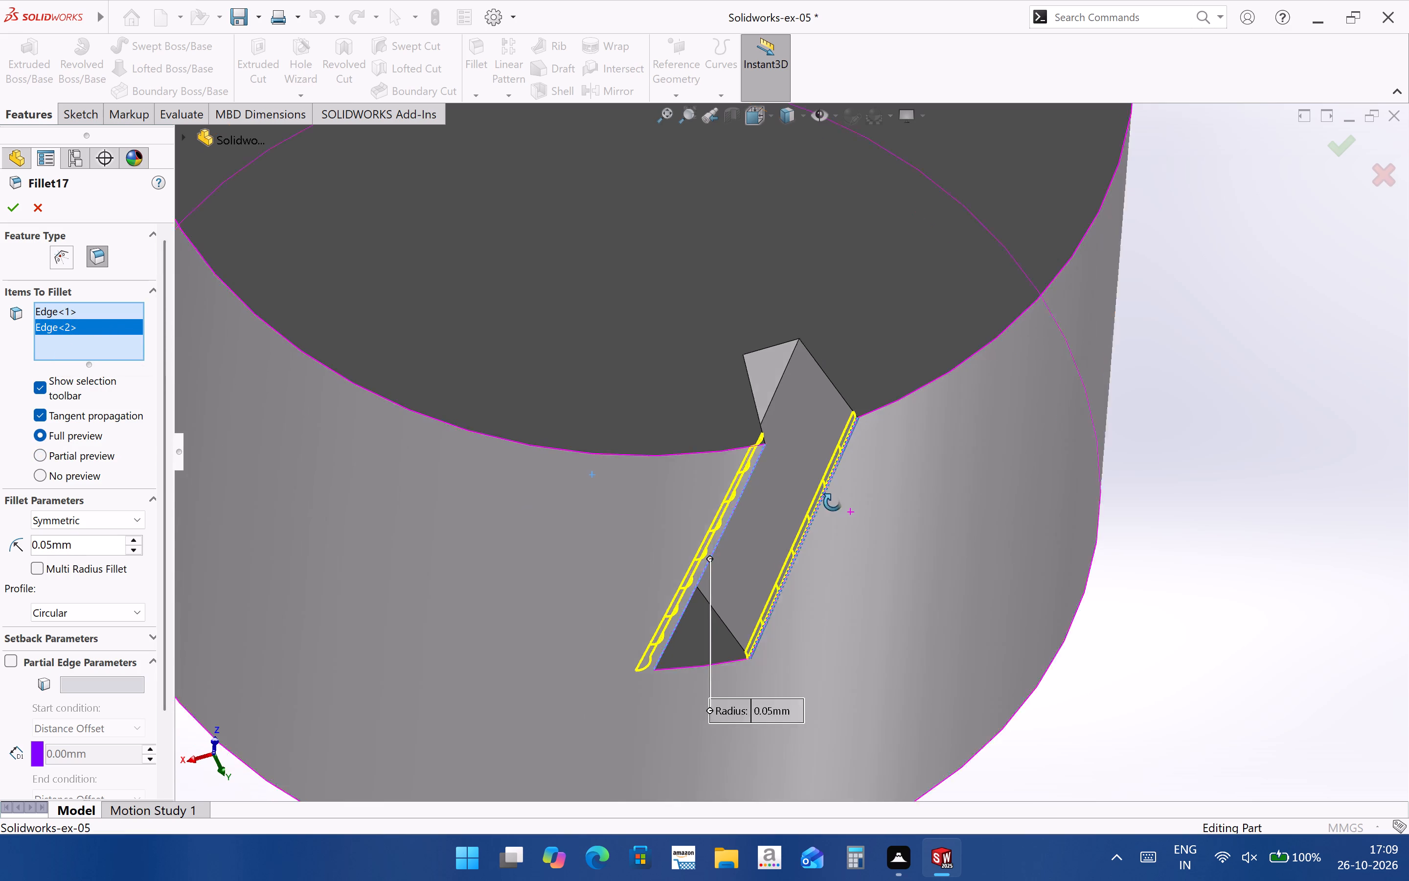
middle_drag(833, 502, 864, 422)
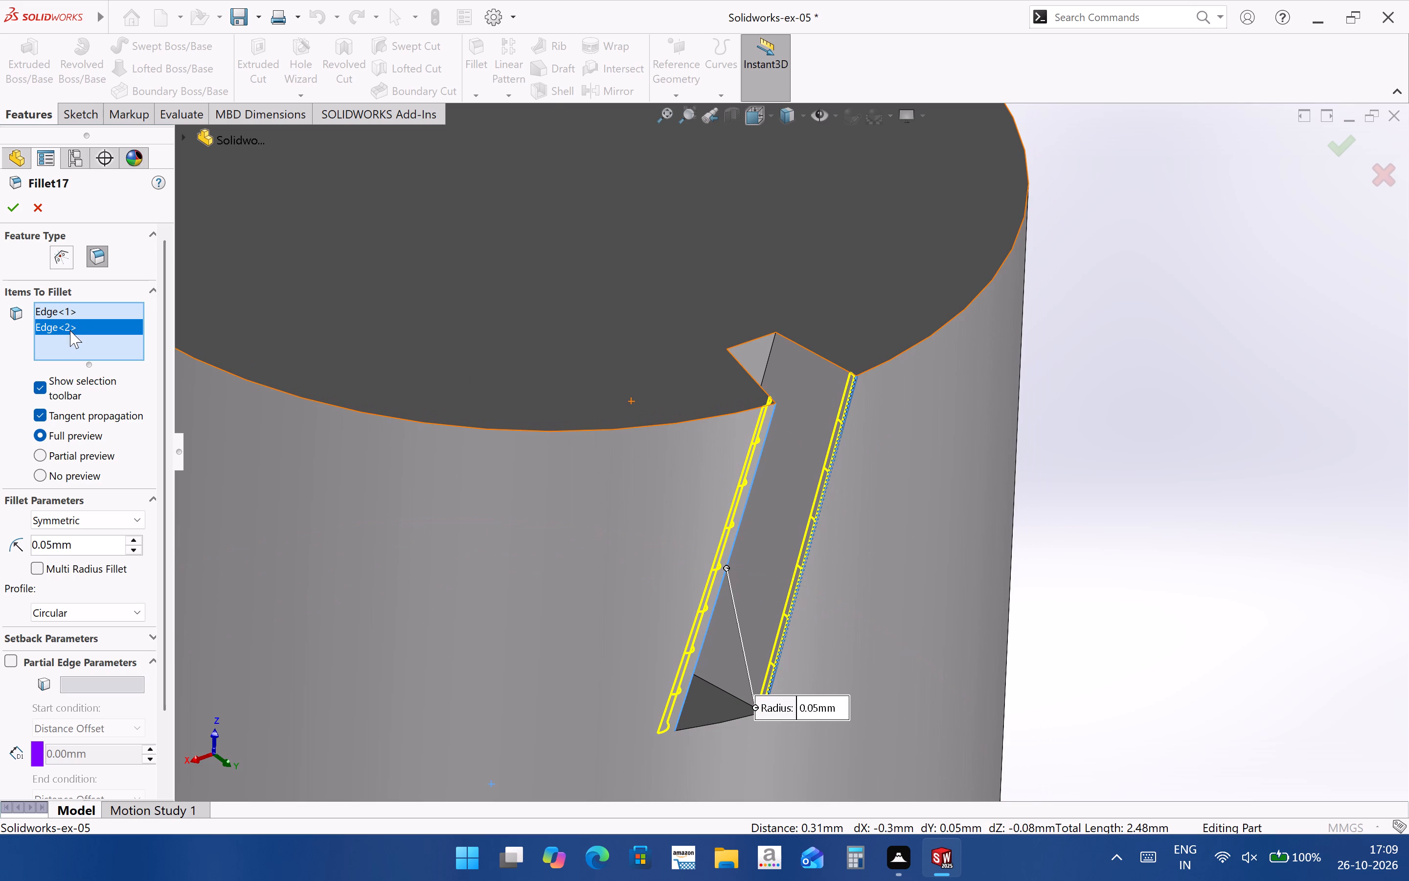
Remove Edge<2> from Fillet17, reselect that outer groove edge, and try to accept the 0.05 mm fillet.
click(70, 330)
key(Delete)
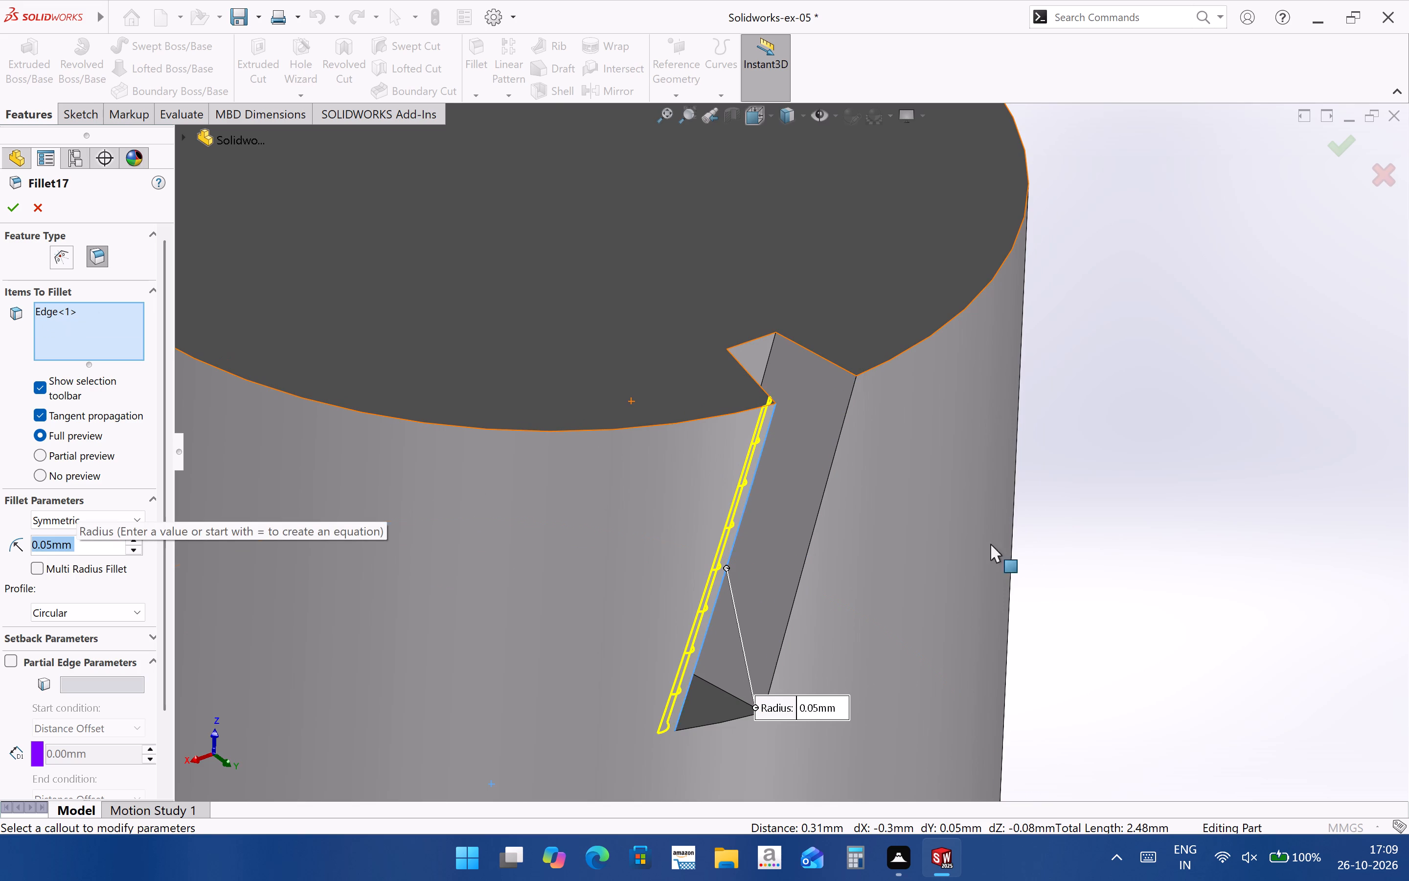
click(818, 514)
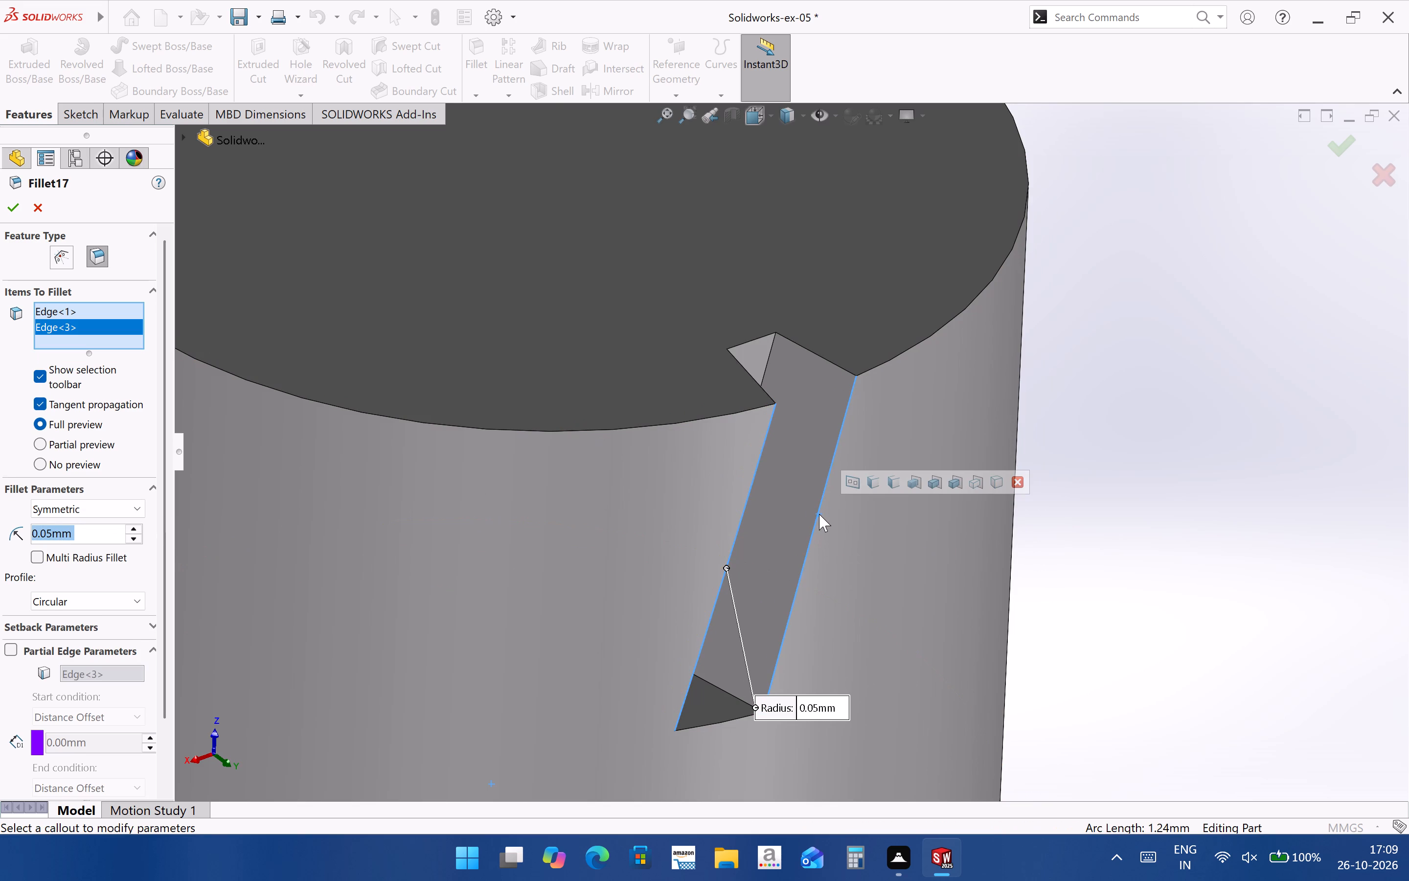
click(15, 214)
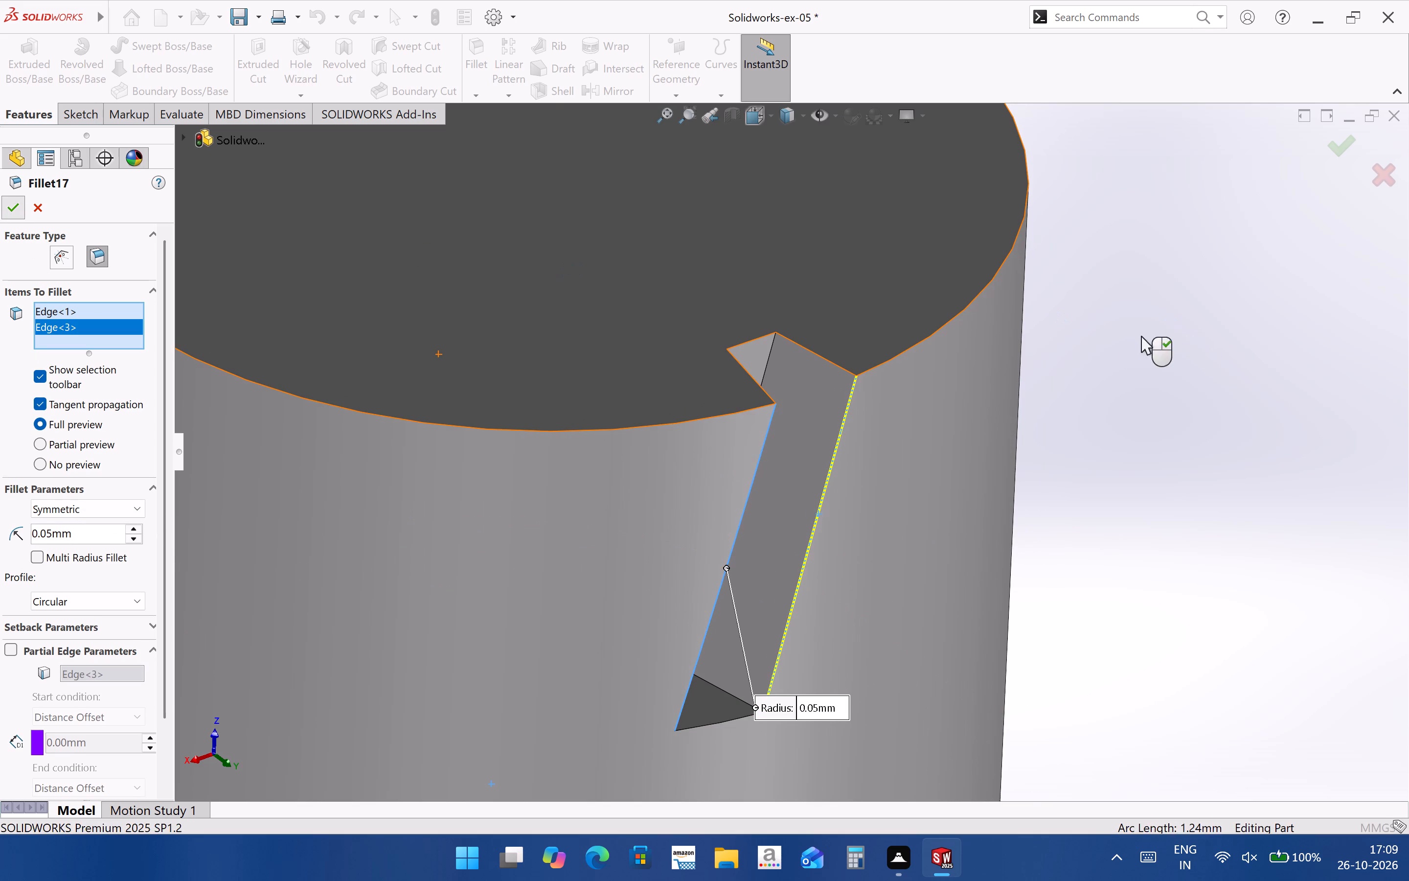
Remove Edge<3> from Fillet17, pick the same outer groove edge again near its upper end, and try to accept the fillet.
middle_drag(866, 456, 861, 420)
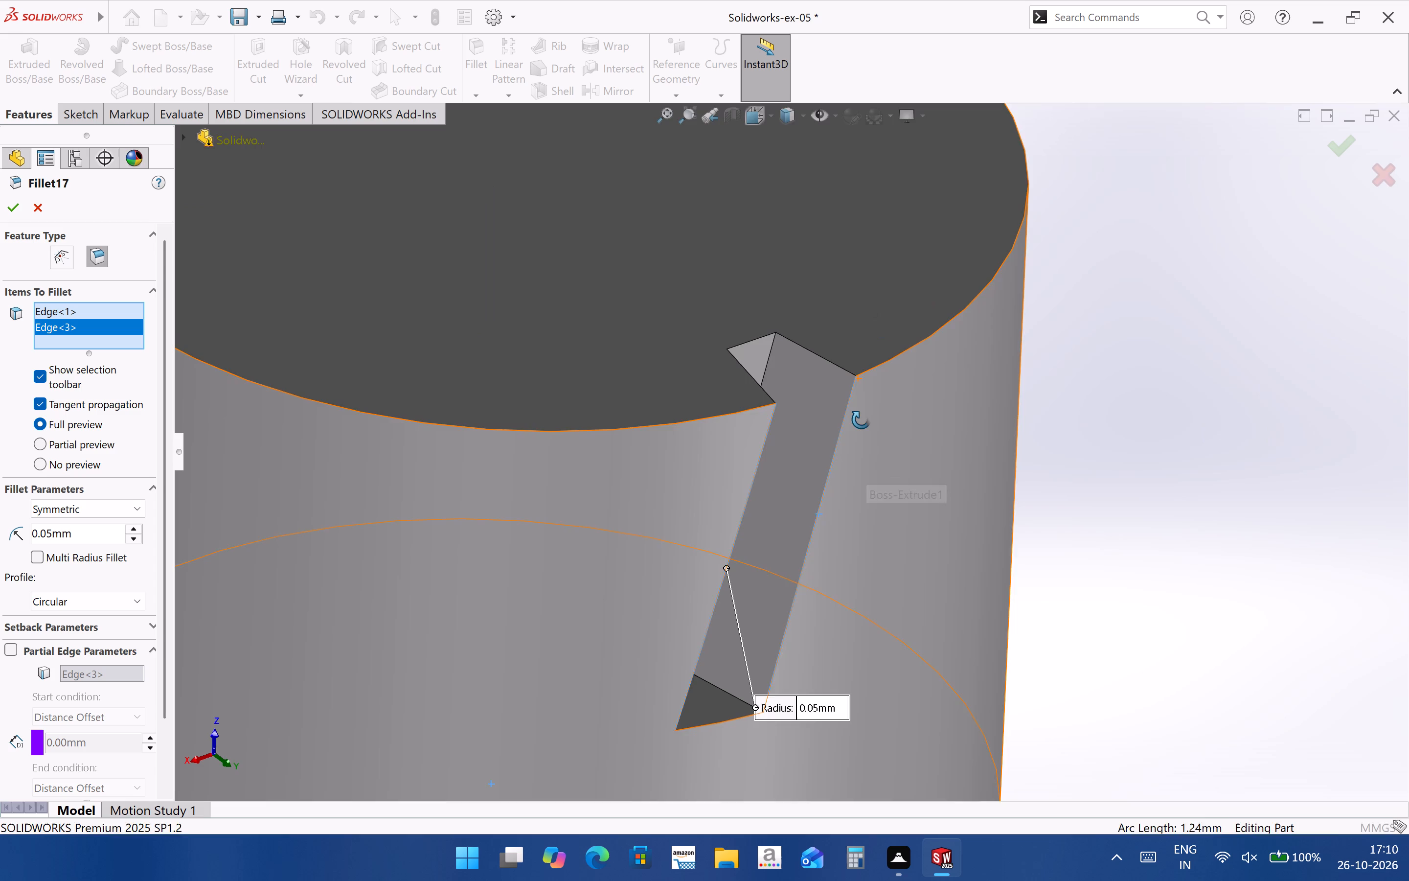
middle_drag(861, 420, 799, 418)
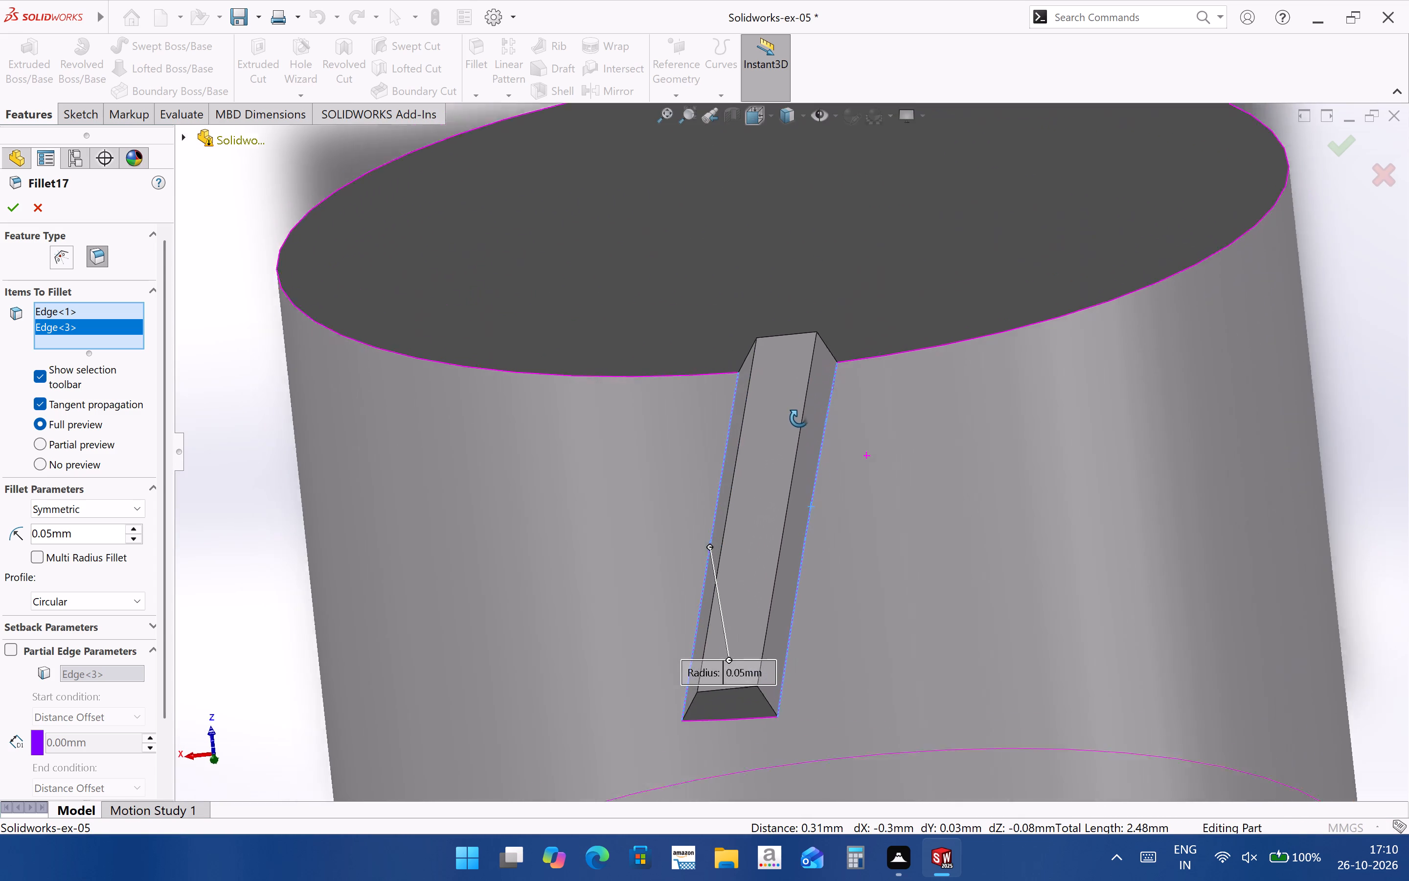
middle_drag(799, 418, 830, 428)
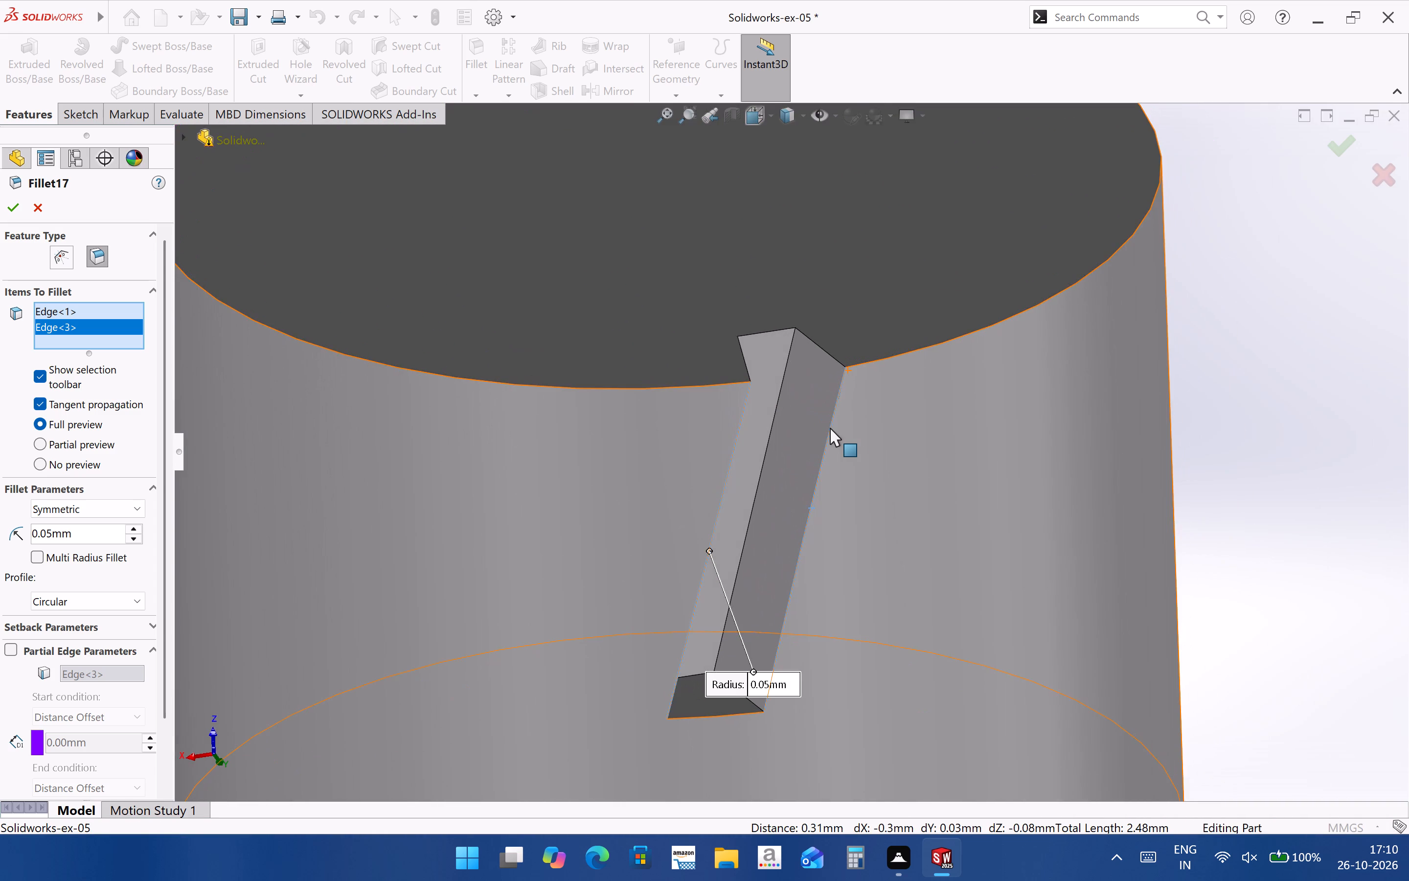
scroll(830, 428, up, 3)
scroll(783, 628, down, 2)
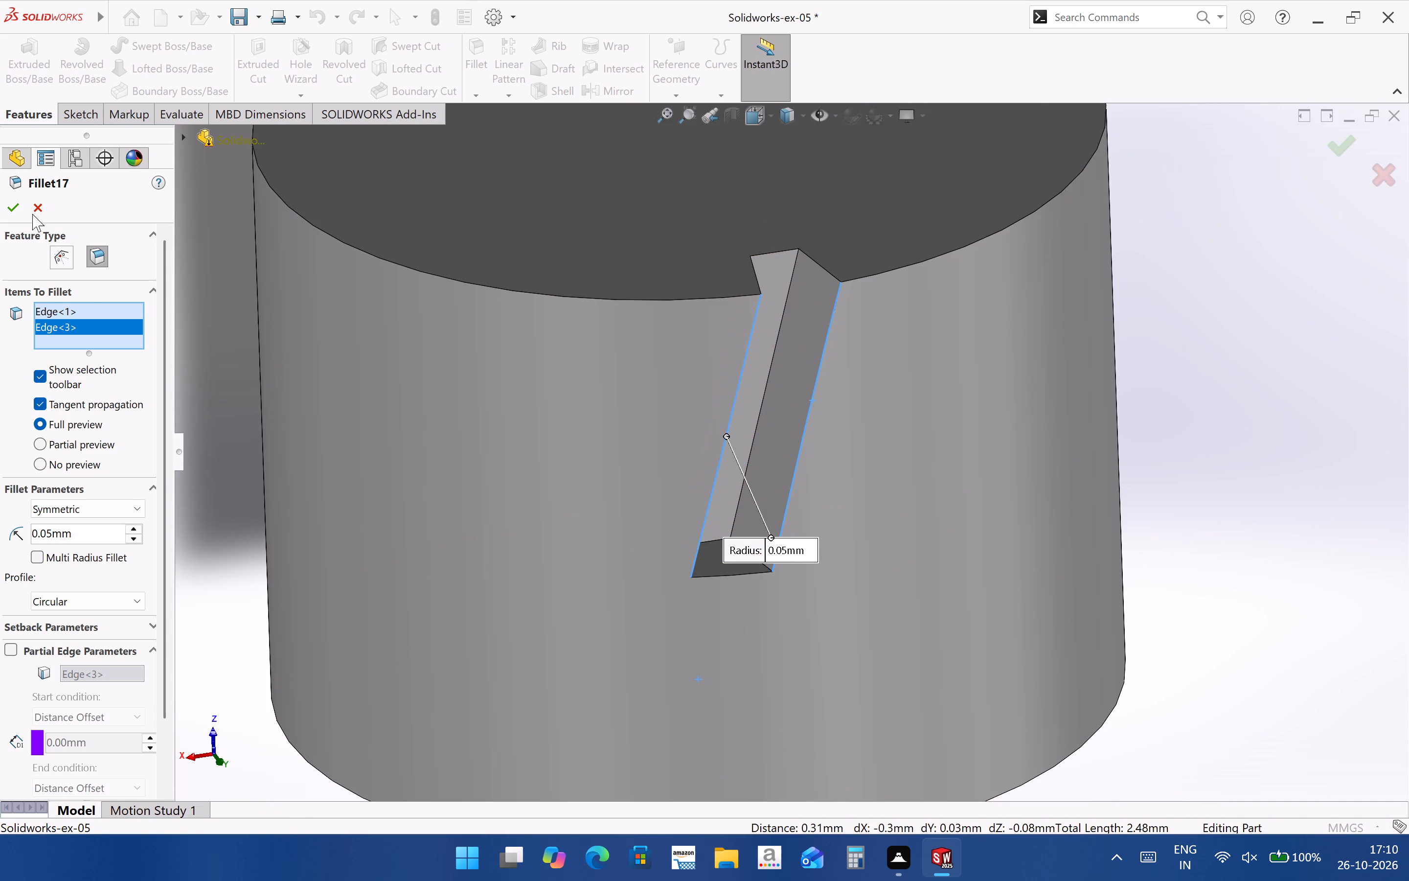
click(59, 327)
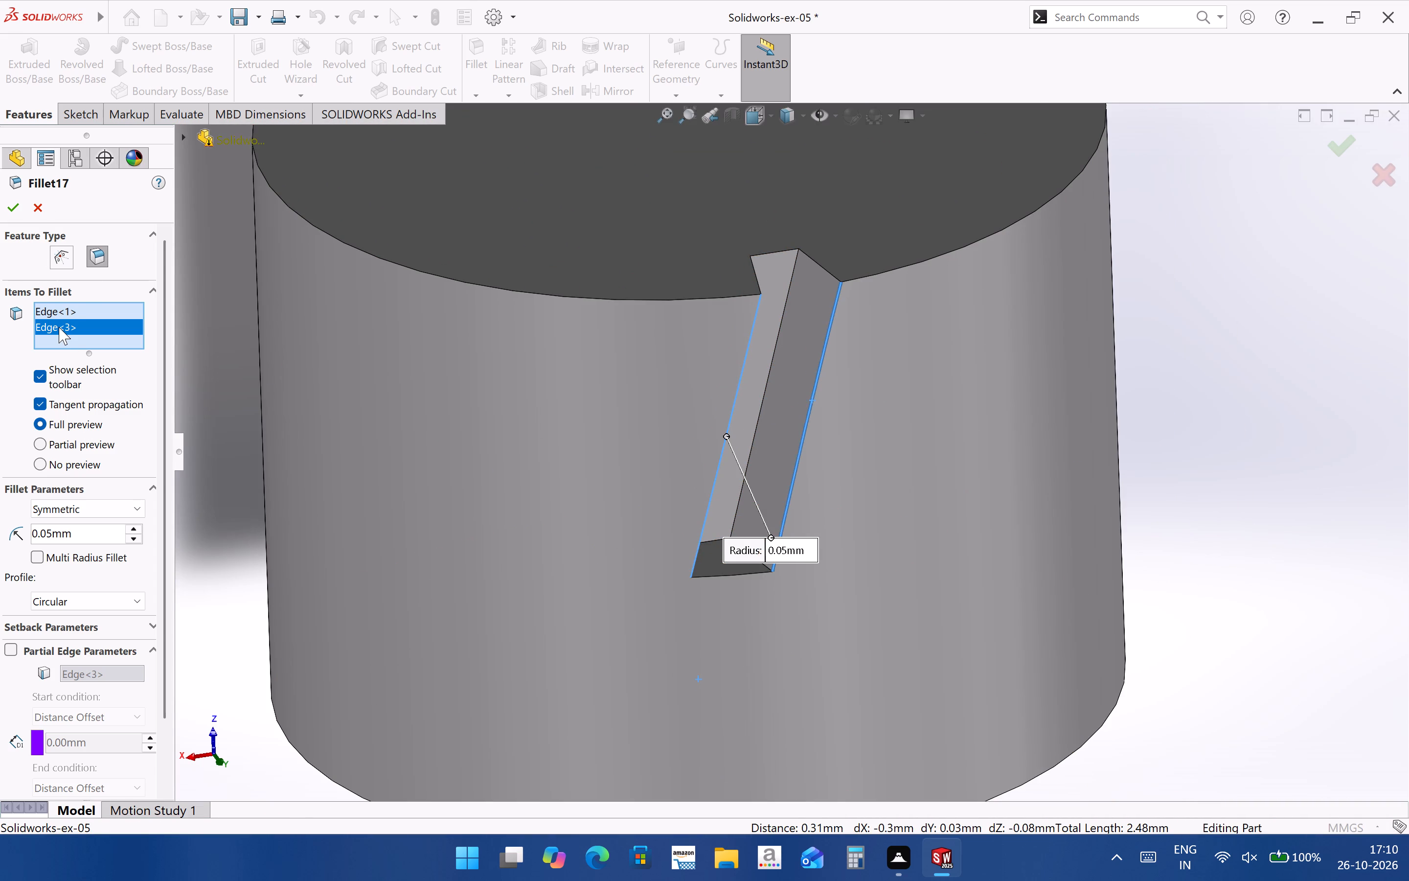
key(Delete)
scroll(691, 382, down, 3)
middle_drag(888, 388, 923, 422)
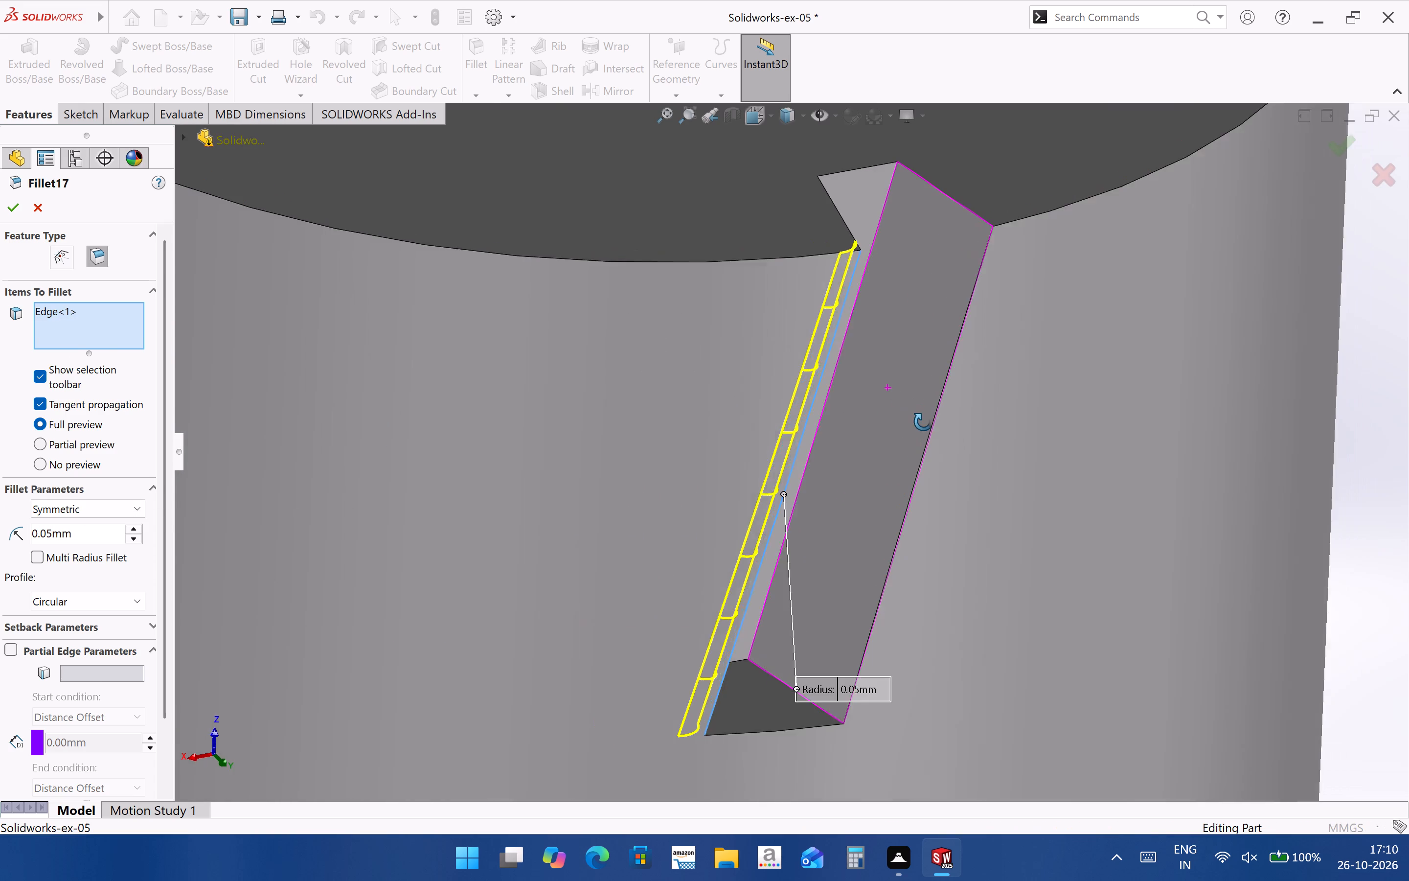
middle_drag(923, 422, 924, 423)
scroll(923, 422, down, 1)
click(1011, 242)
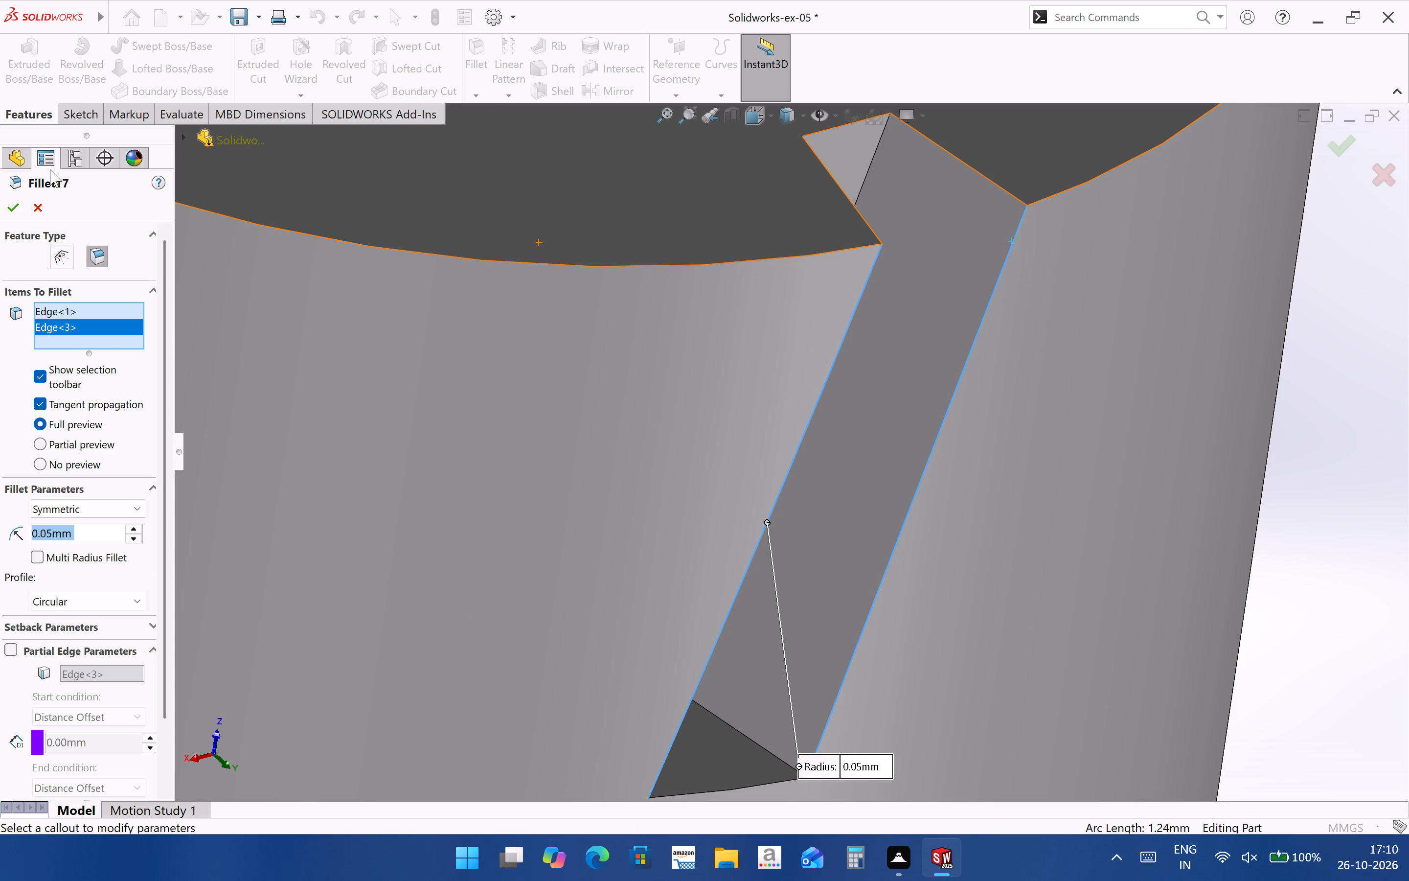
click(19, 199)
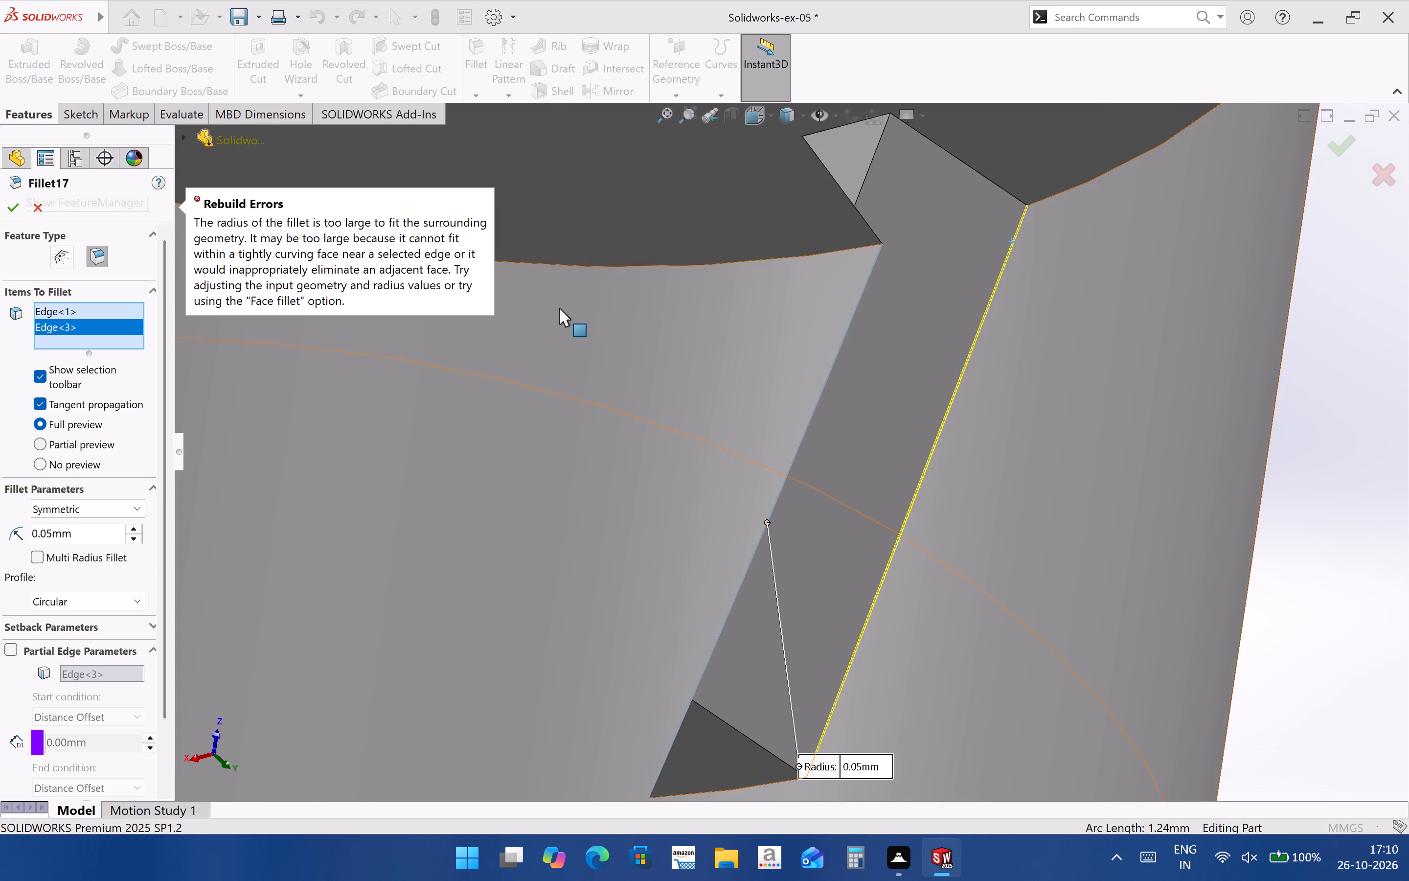
Clear Fillet17's edges, reselect both outer groove edges with partial preview, and try to accept the 0.05 mm radius.
scroll(636, 368, up, 8)
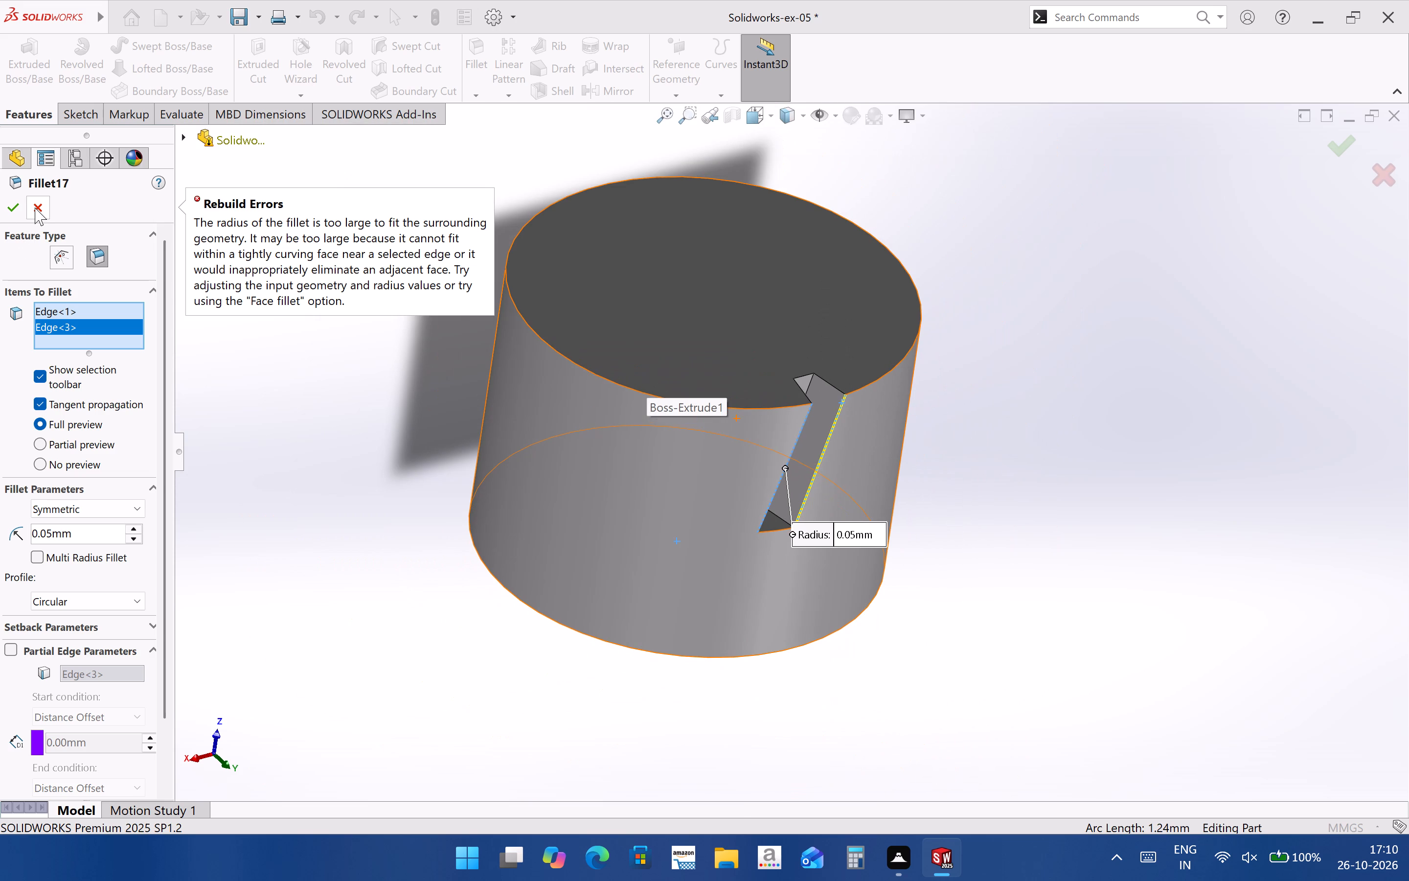
click(70, 322)
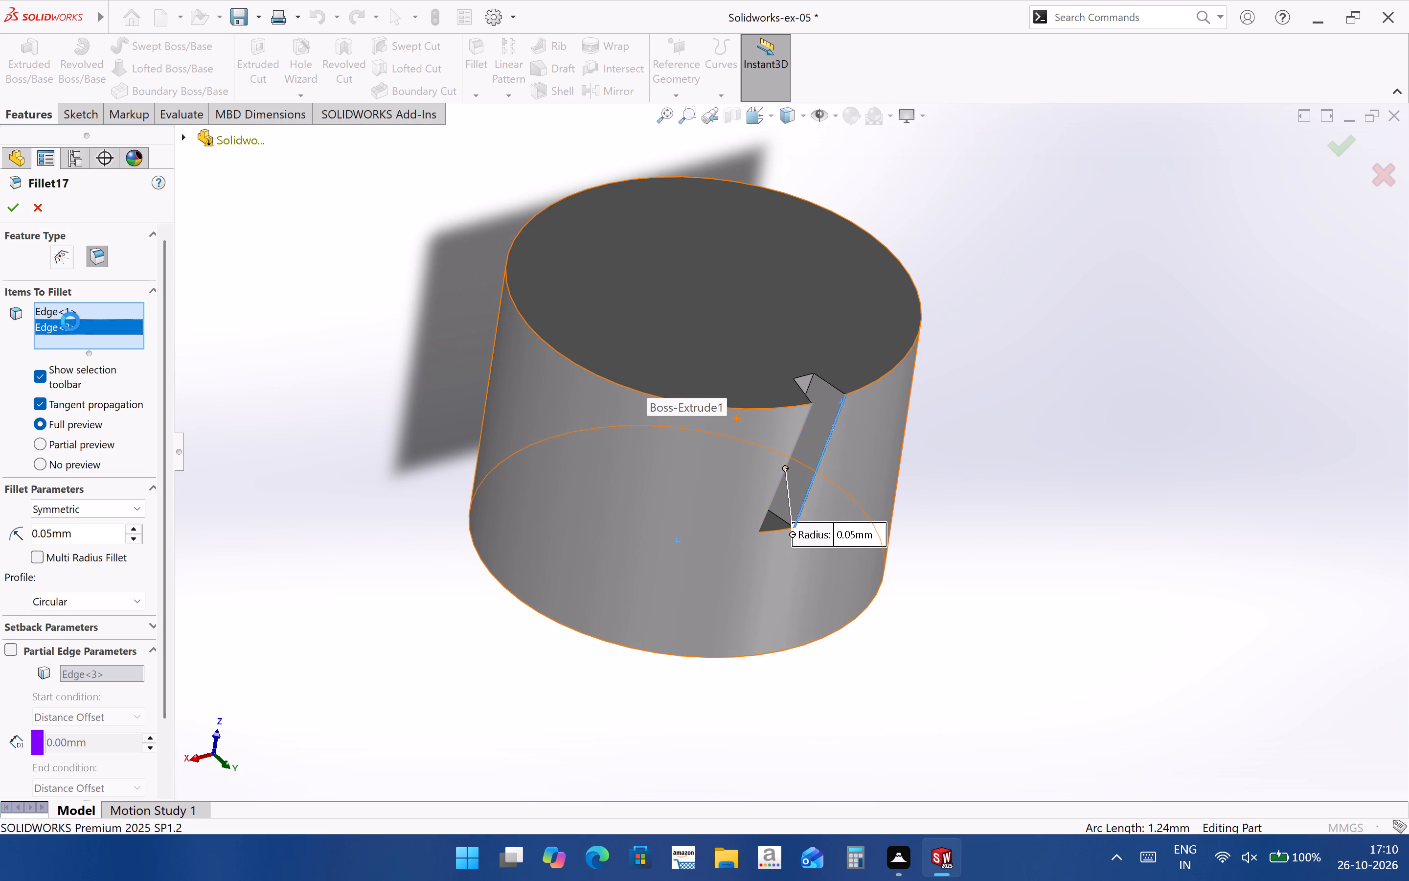
key(Delete)
click(59, 304)
key(Delete)
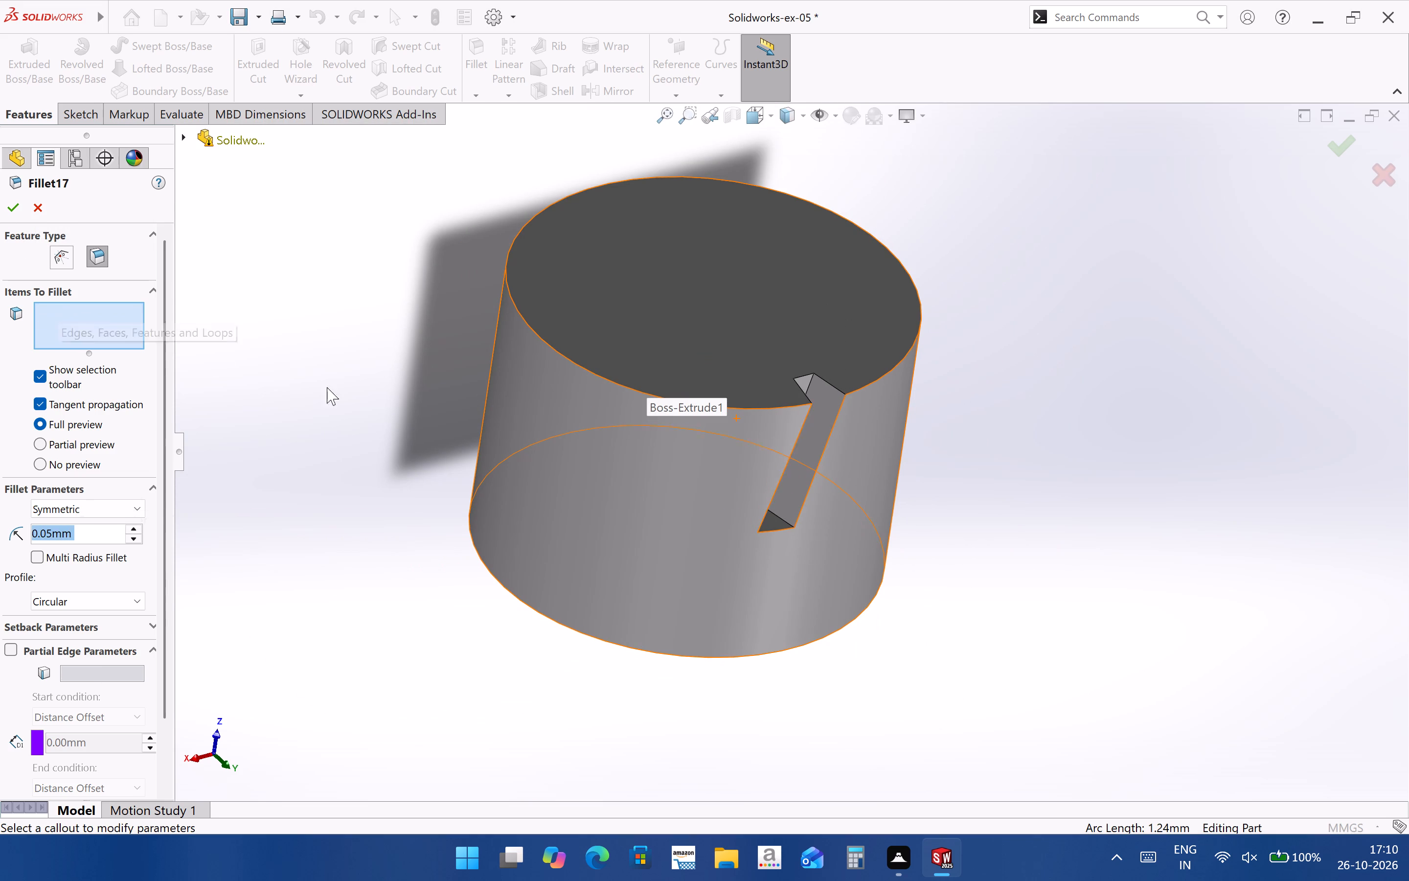
click(813, 480)
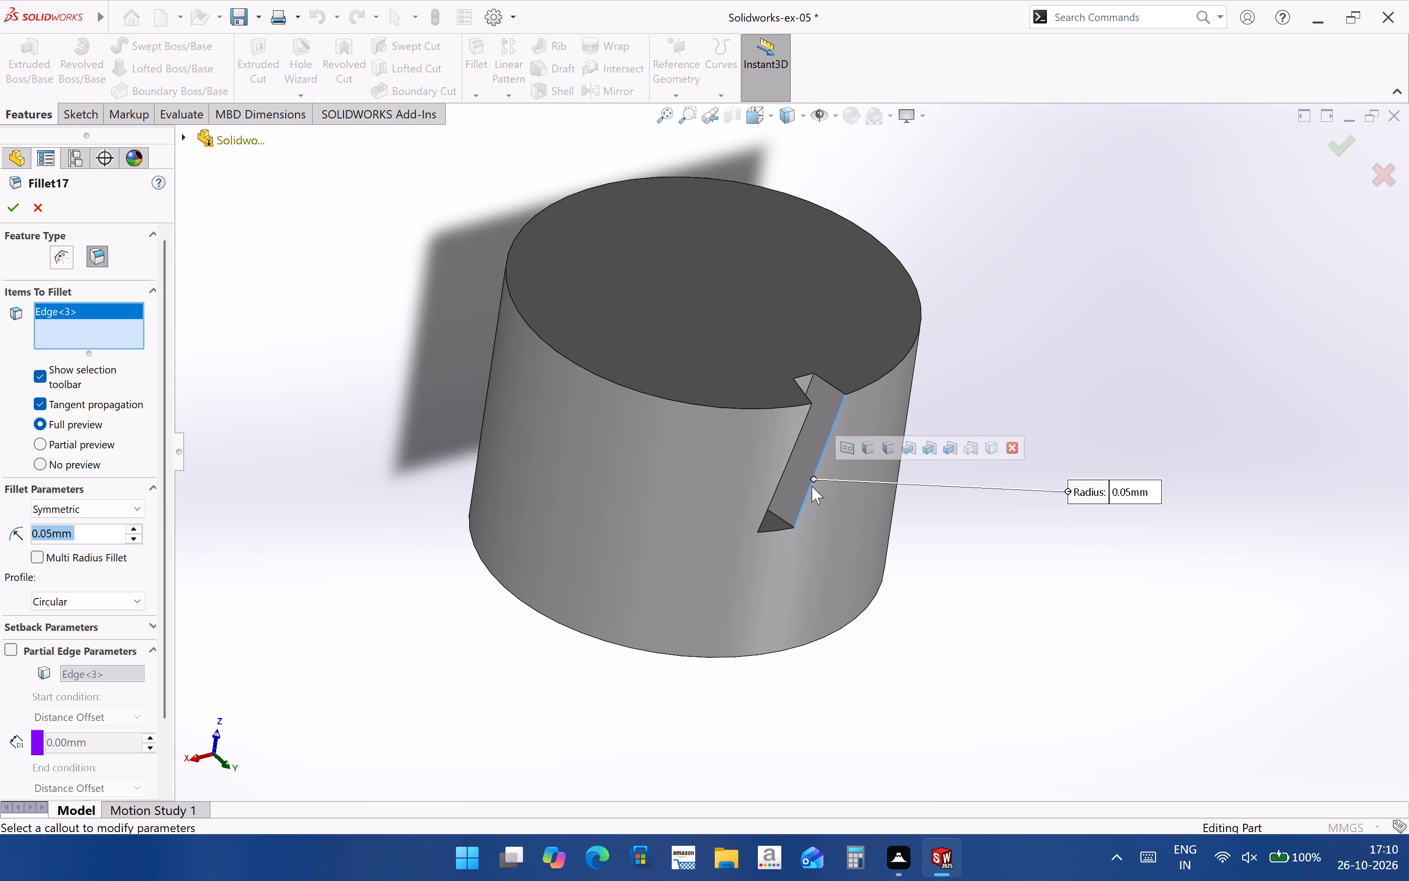
middle_drag(814, 550, 750, 523)
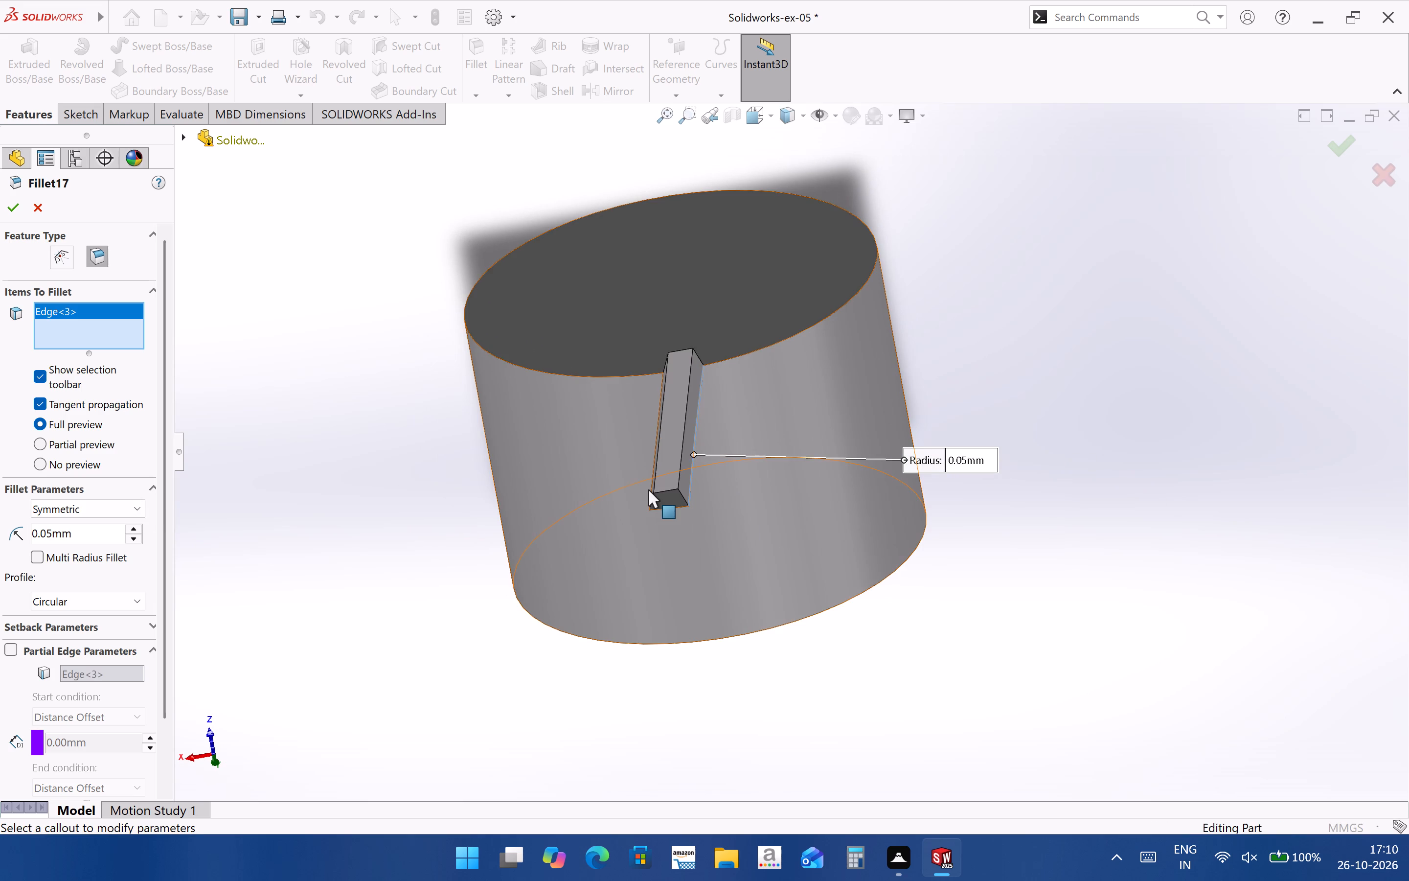
click(75, 444)
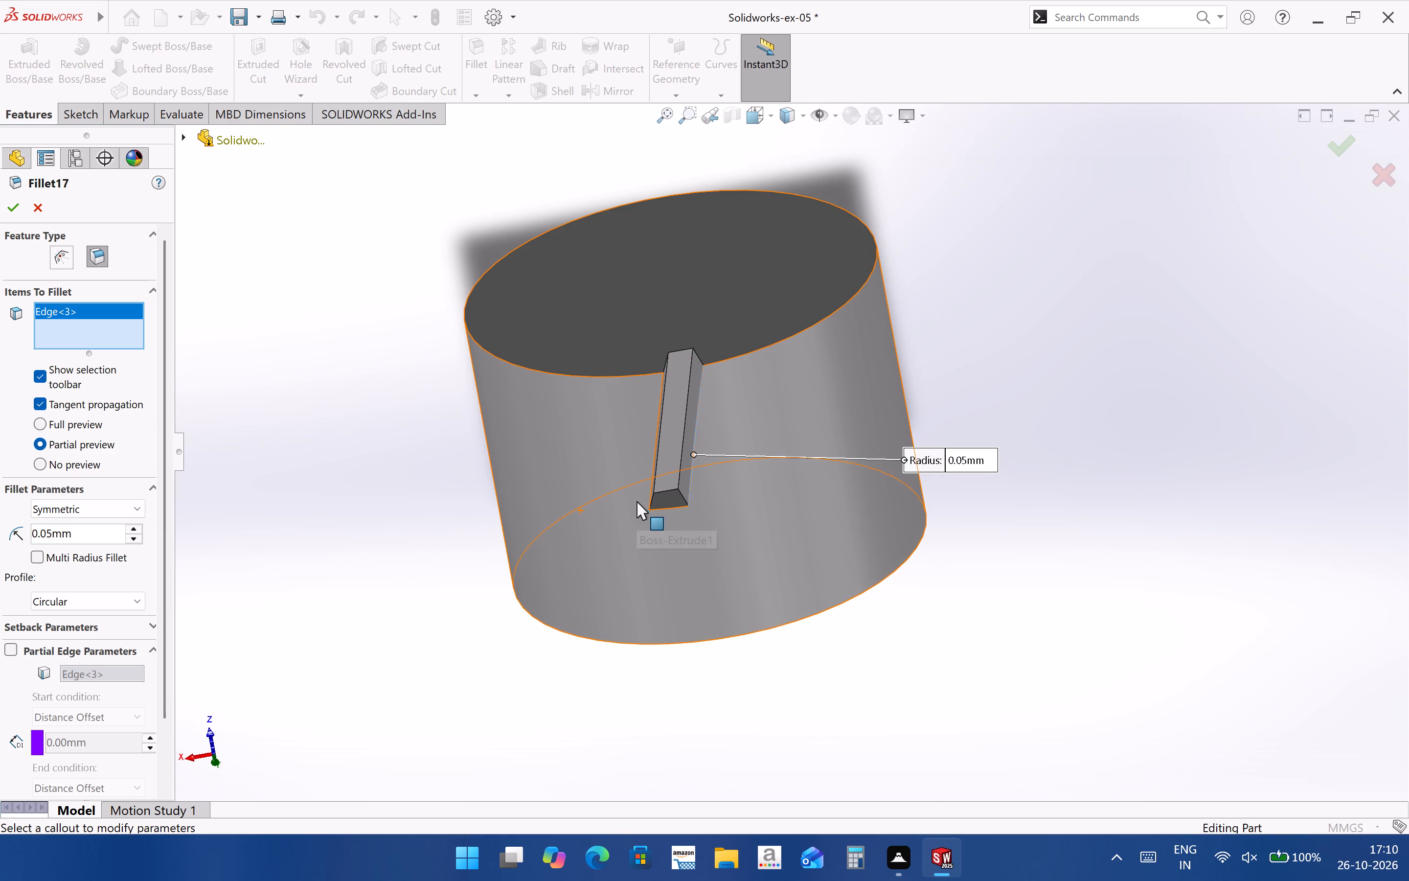
click(650, 497)
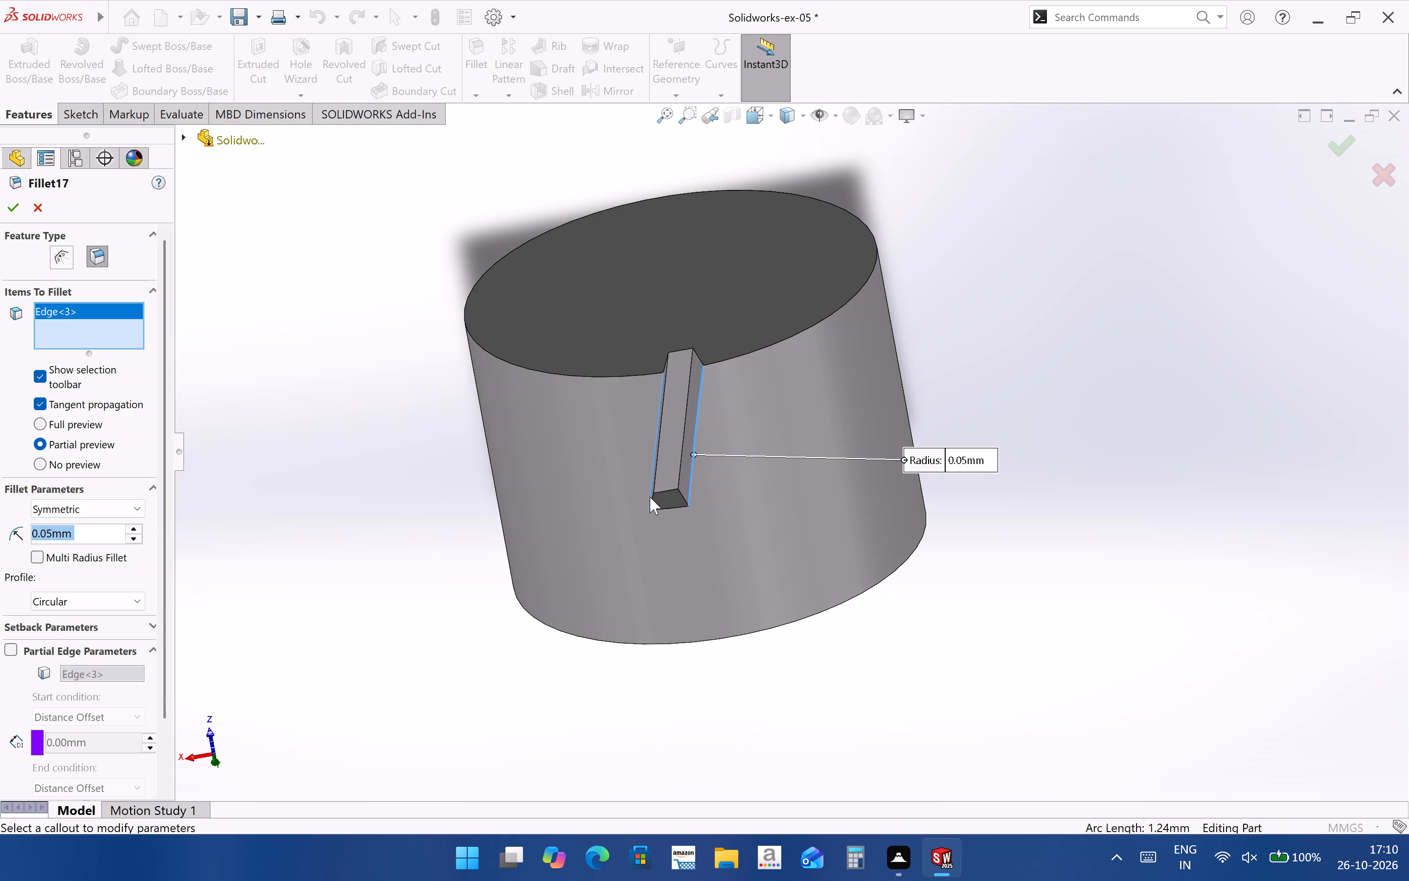
scroll(676, 474, down, 11)
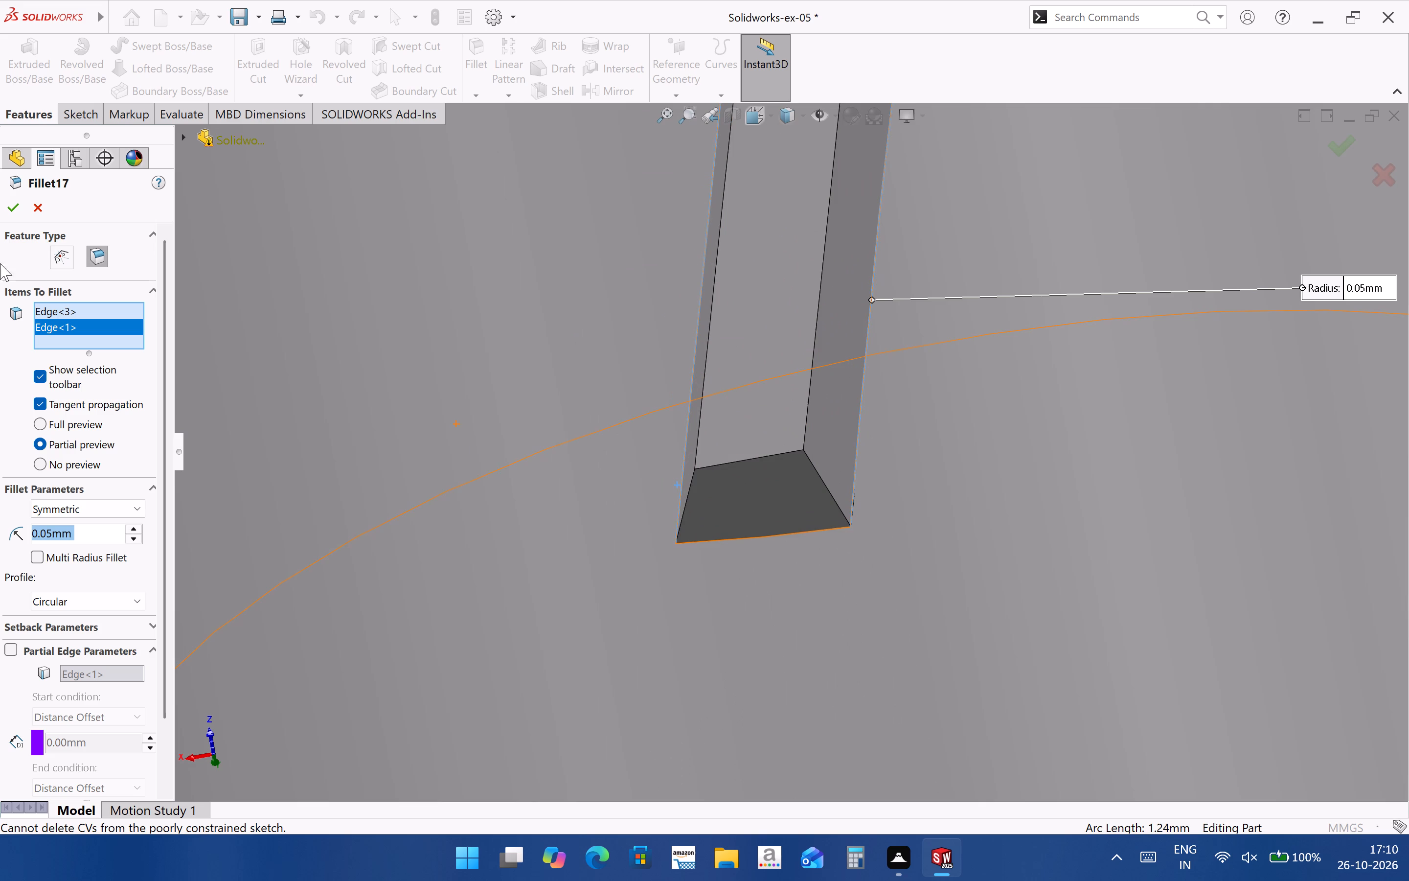
click(12, 216)
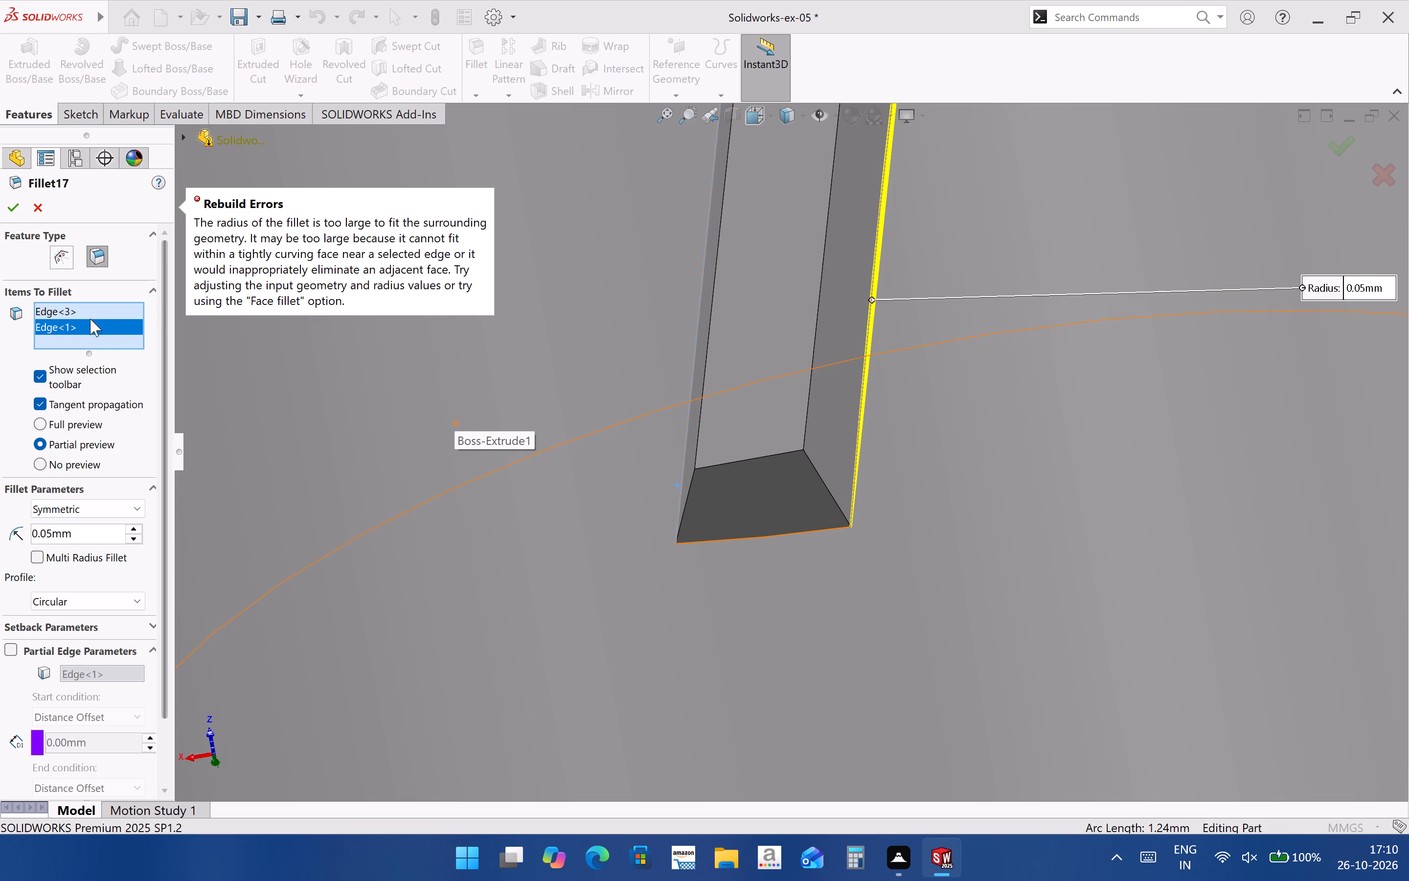
Enable multiple radii for the two edges of Fillet17.
click(68, 552)
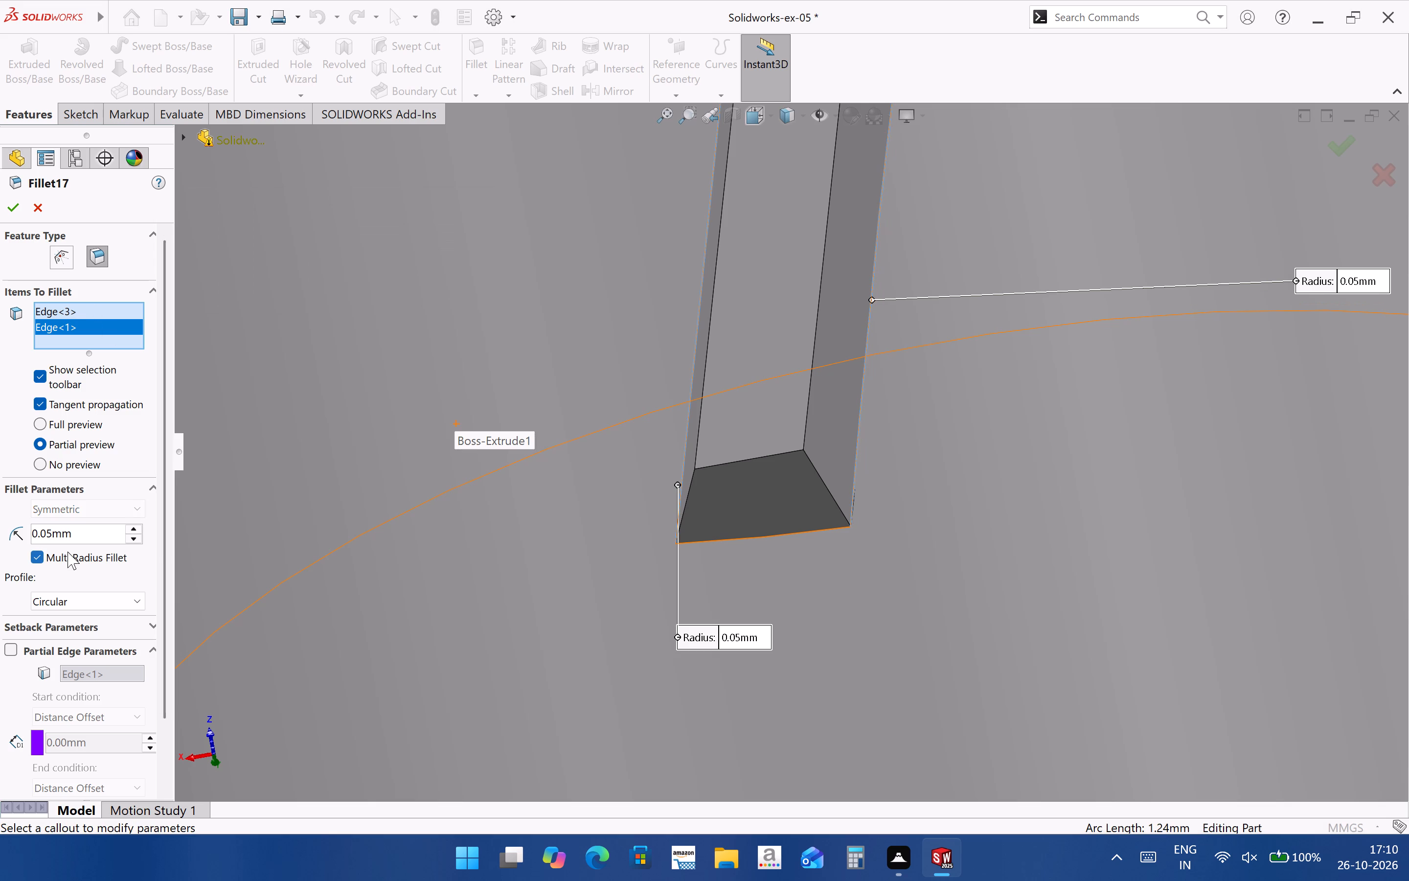
click(68, 552)
click(68, 552)
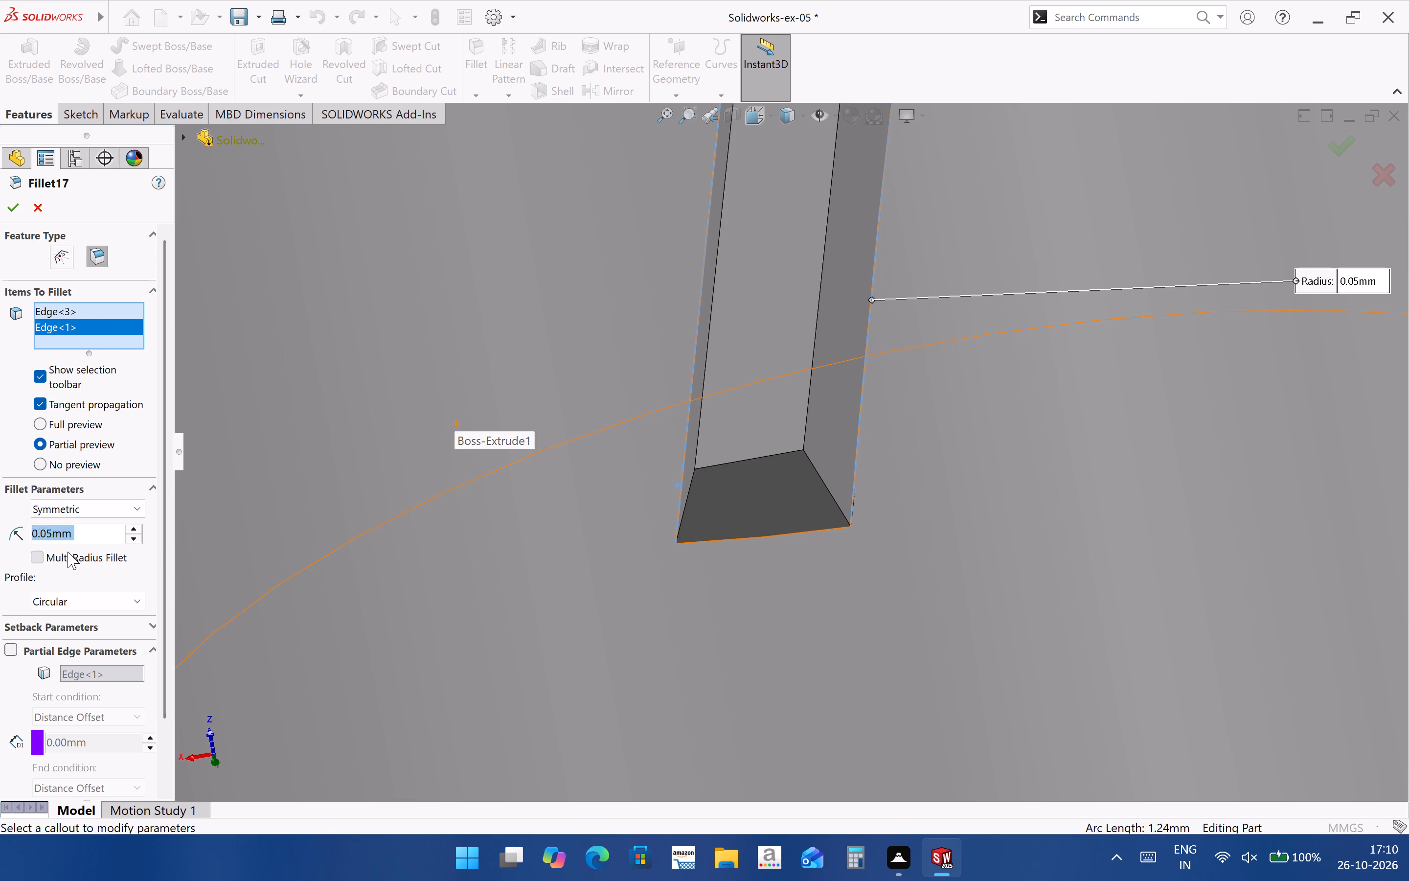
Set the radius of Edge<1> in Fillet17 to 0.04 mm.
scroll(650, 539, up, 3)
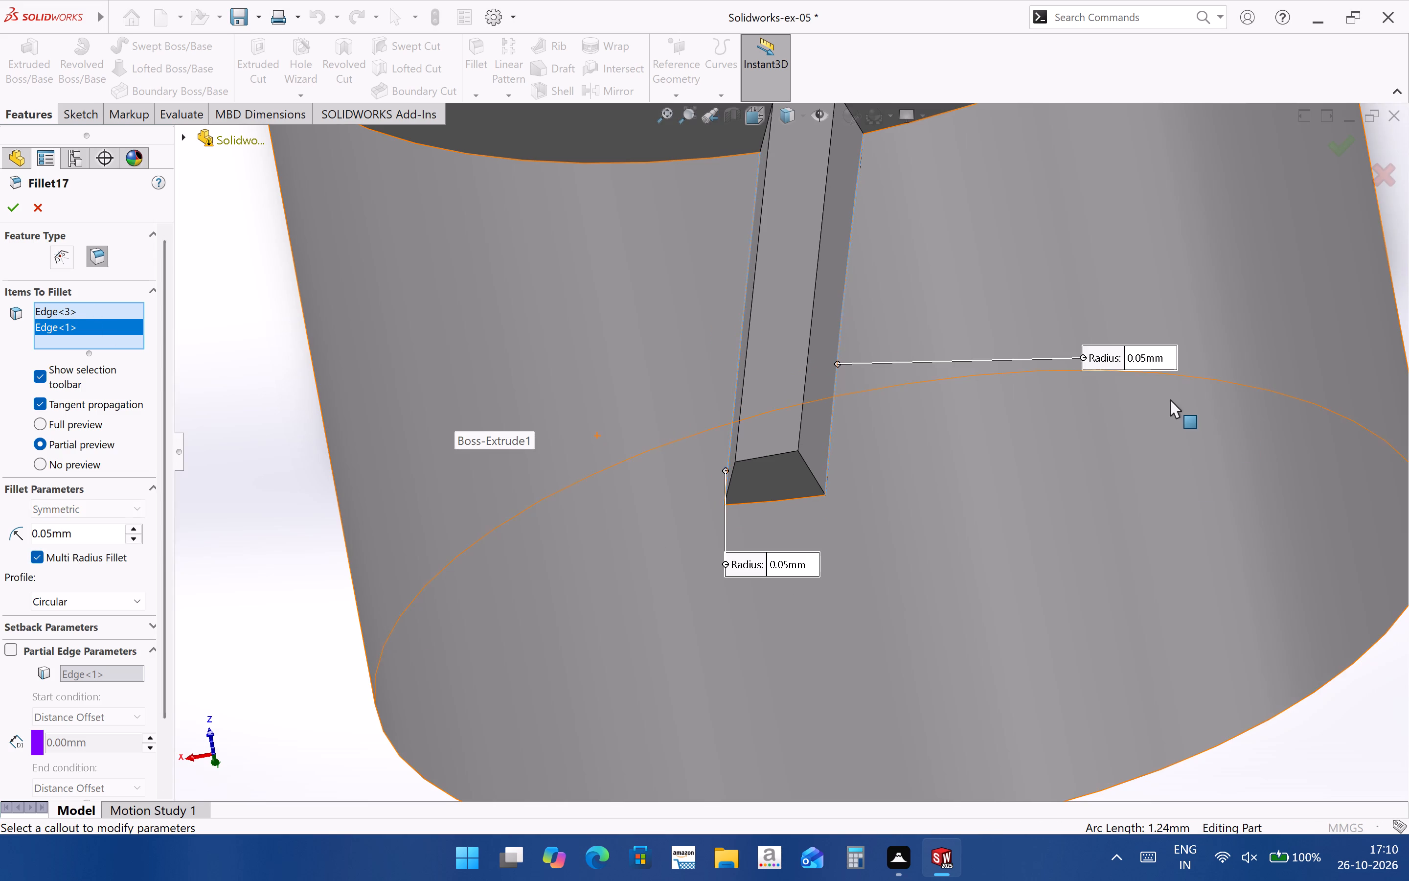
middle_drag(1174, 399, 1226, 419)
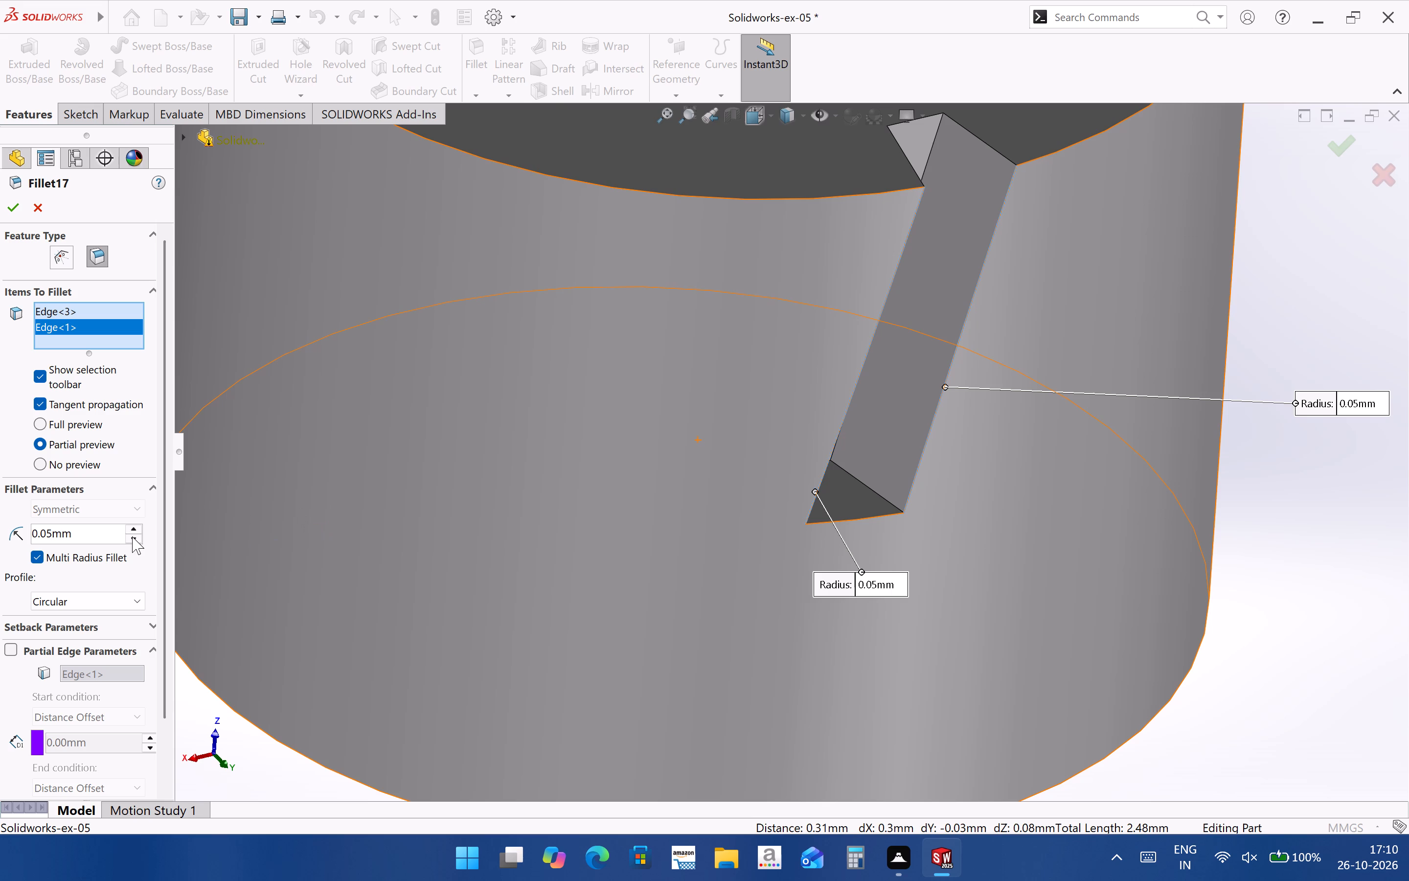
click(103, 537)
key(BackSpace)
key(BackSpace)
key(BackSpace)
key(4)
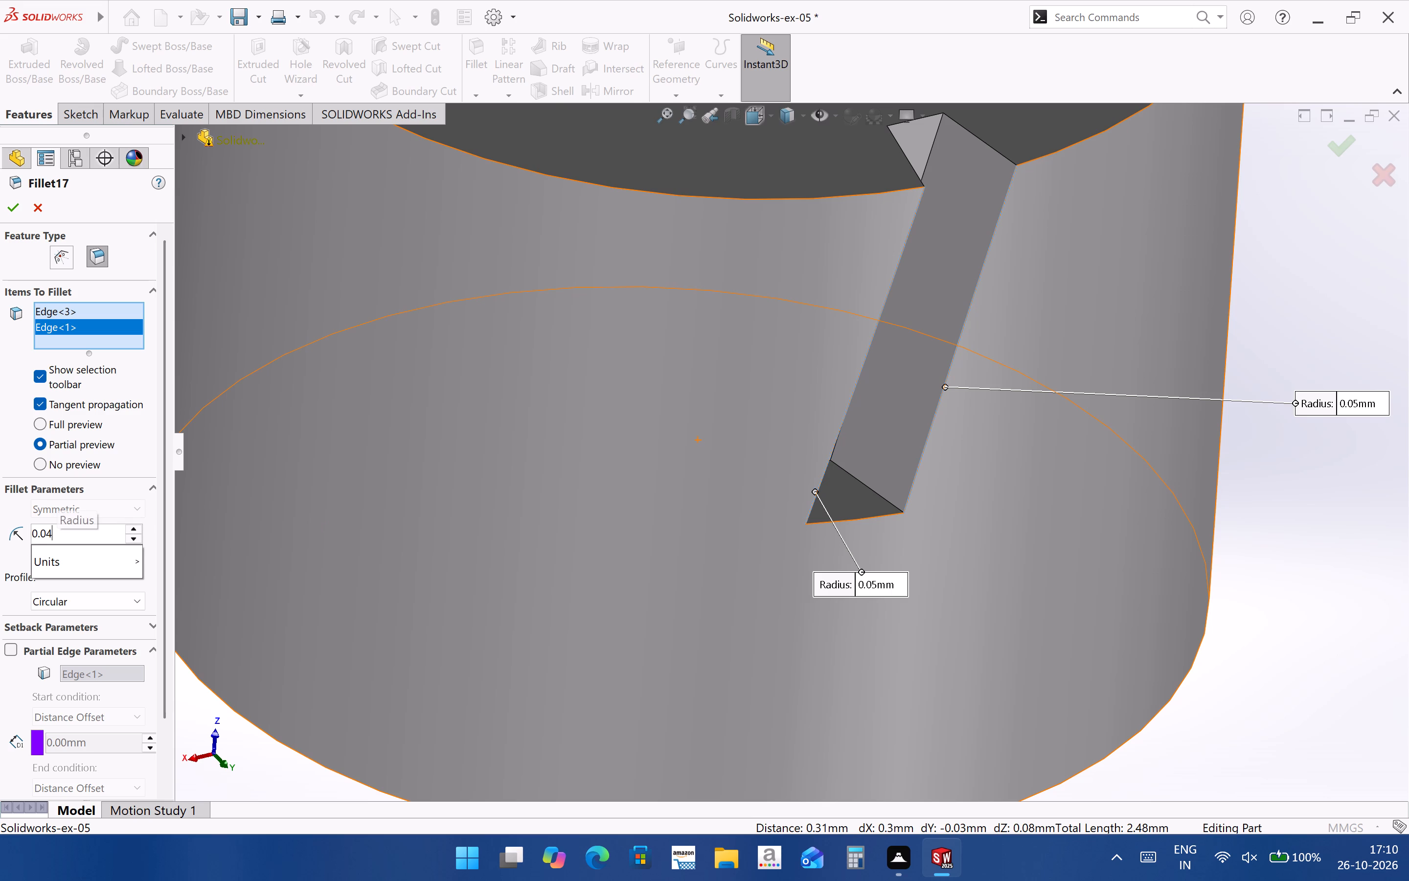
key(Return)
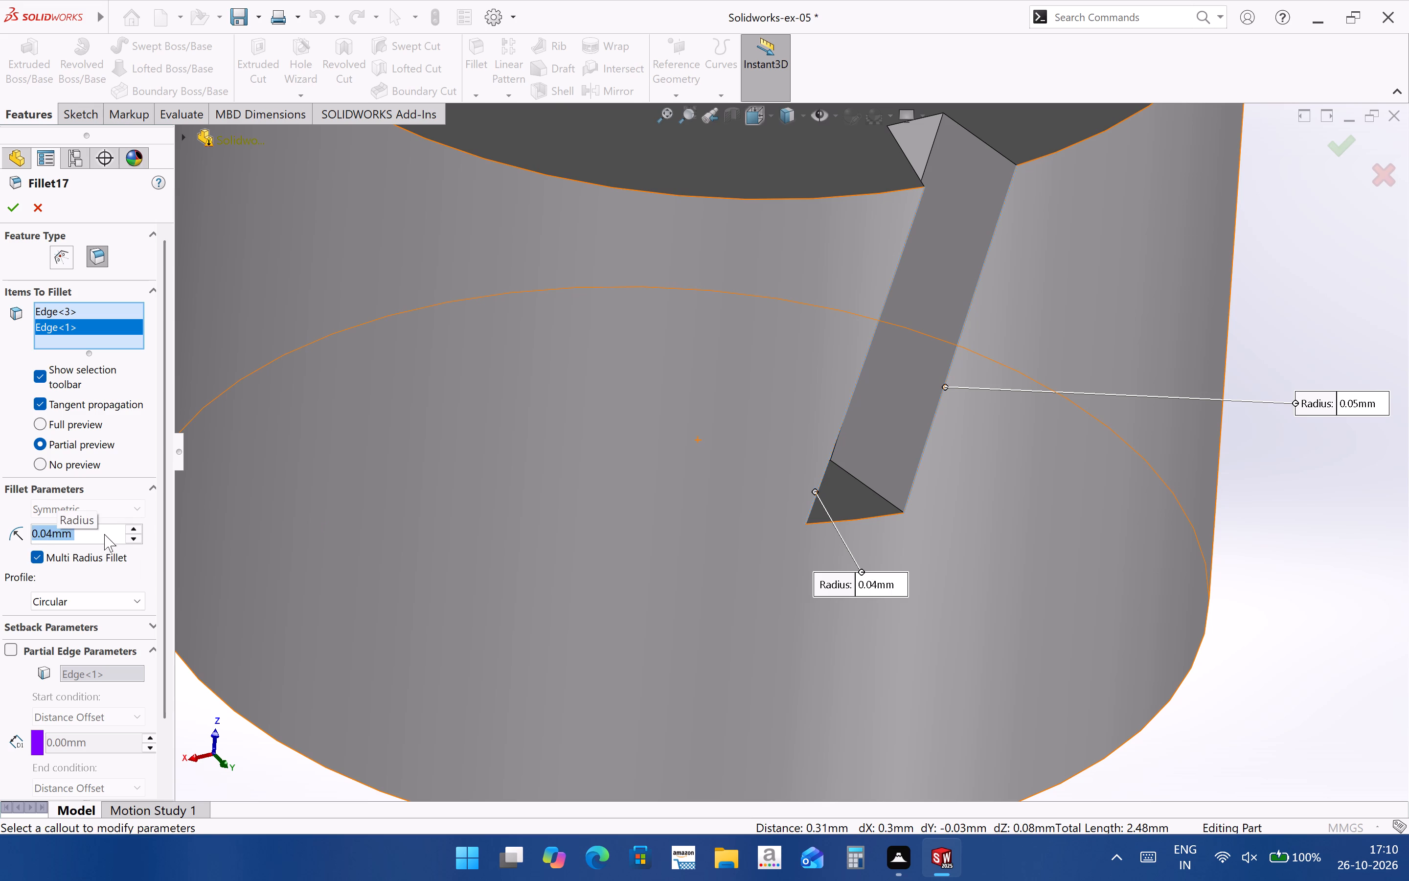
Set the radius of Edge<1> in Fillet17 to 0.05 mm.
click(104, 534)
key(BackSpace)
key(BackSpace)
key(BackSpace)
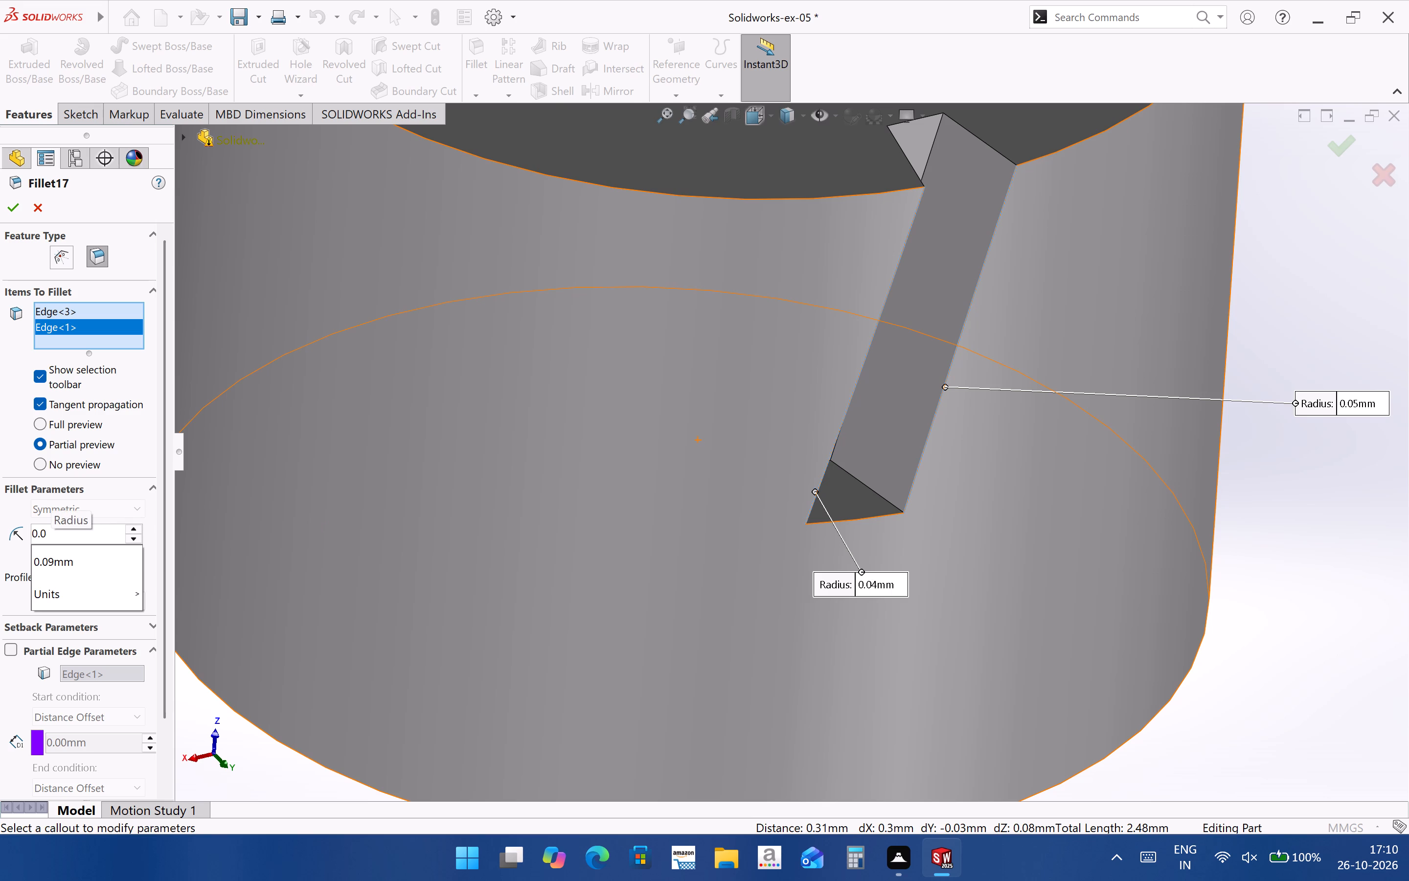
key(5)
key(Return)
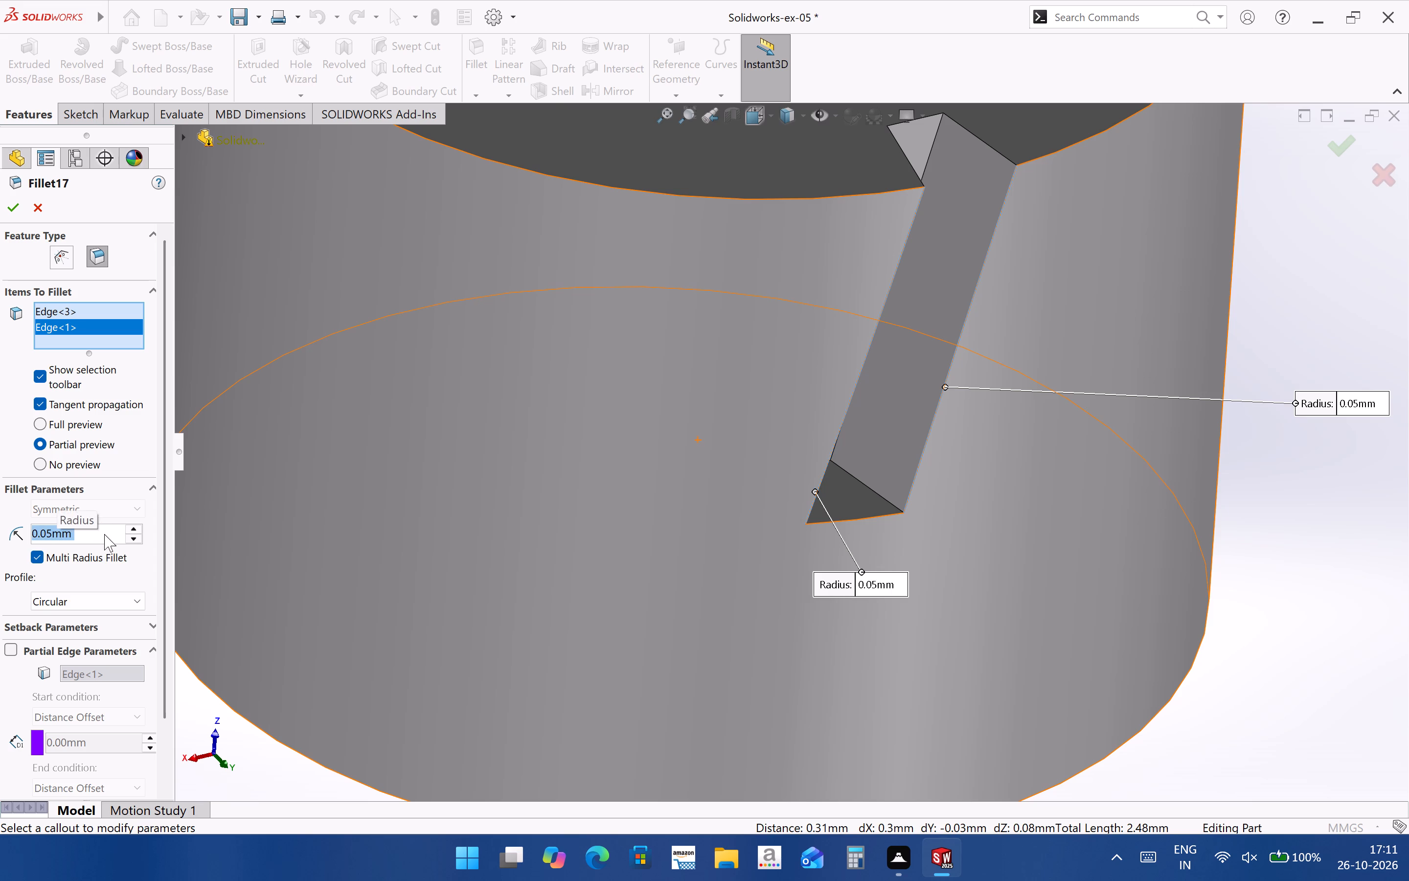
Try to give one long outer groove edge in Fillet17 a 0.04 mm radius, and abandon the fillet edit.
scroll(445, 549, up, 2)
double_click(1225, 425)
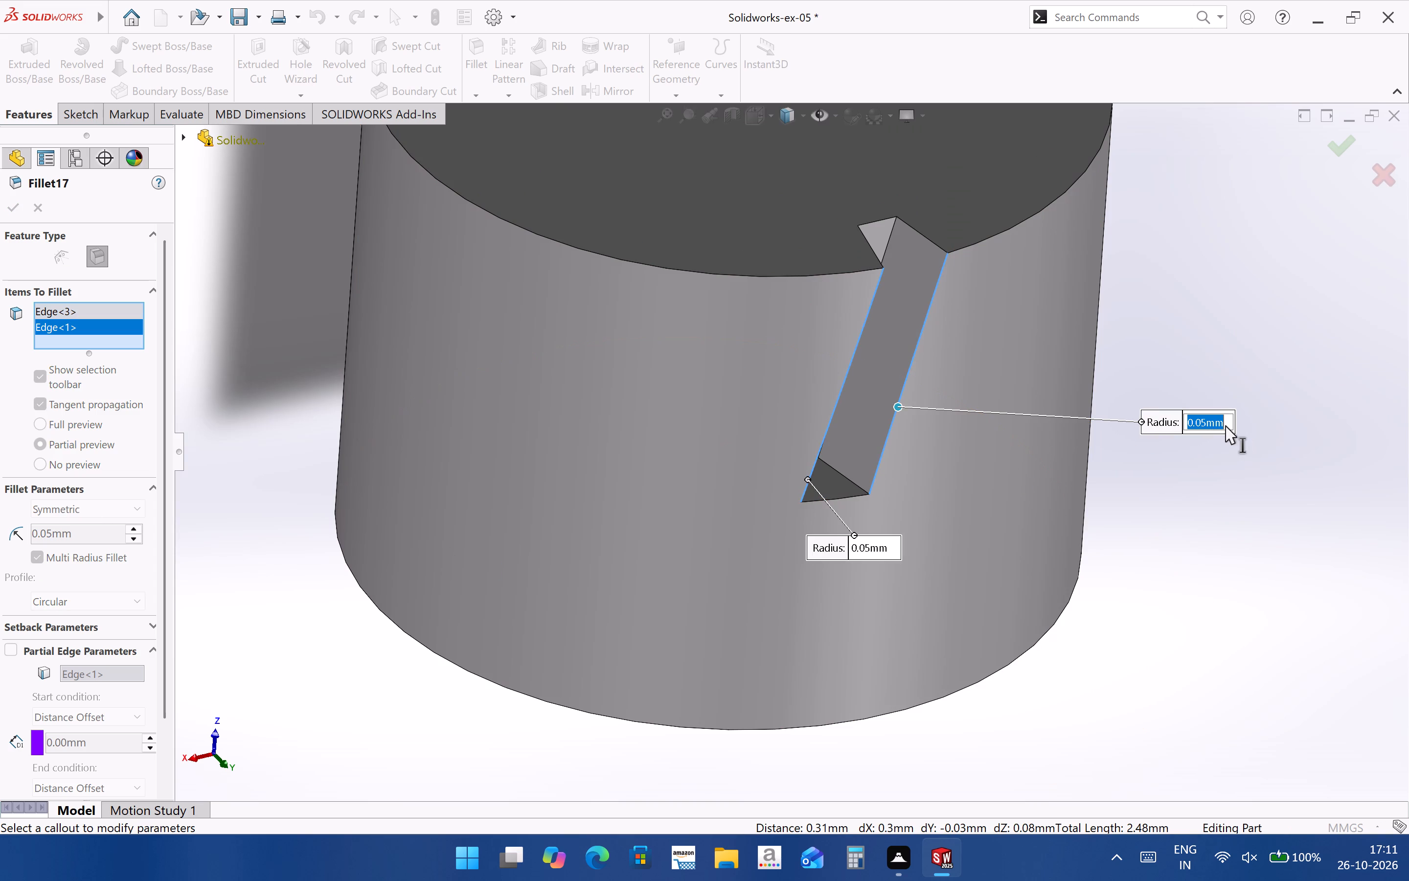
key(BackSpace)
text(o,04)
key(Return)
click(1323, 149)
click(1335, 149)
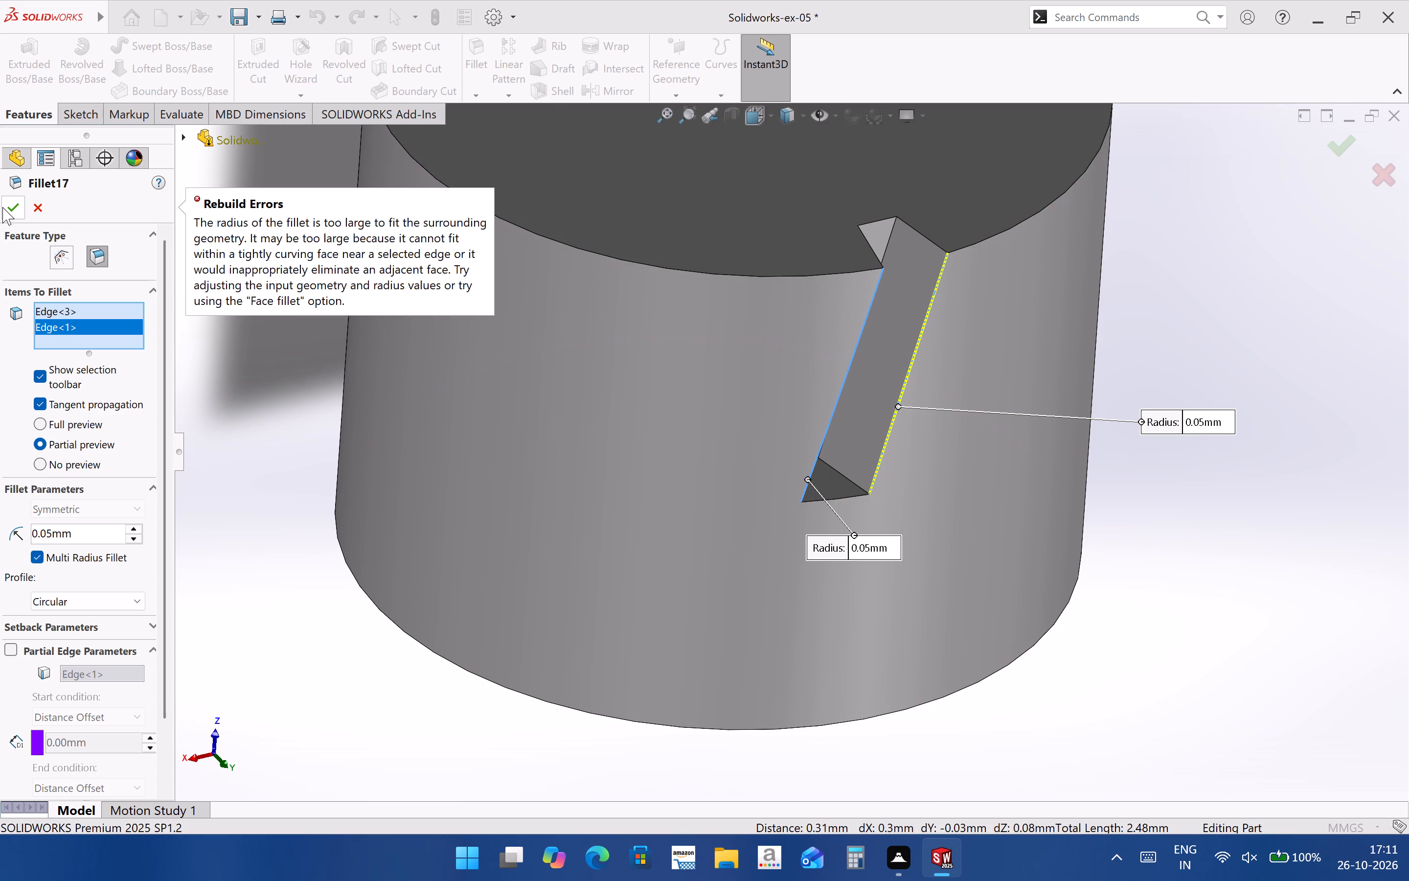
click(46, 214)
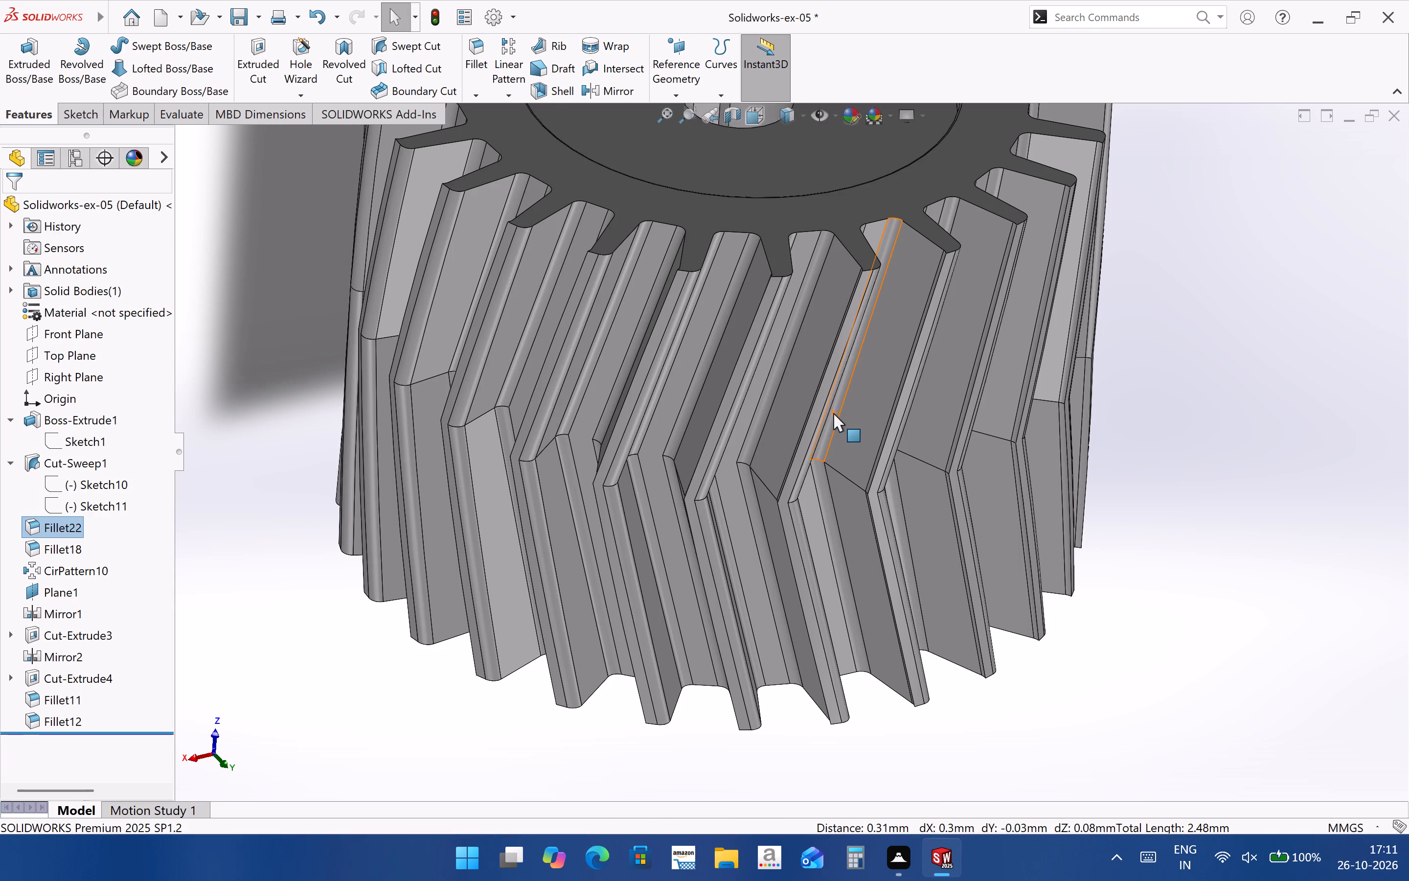
Examine the gear's tooth-tip and root fillets, end face and herringbone grooves from several angles.
scroll(903, 237, down, 3)
middle_drag(866, 301, 816, 580)
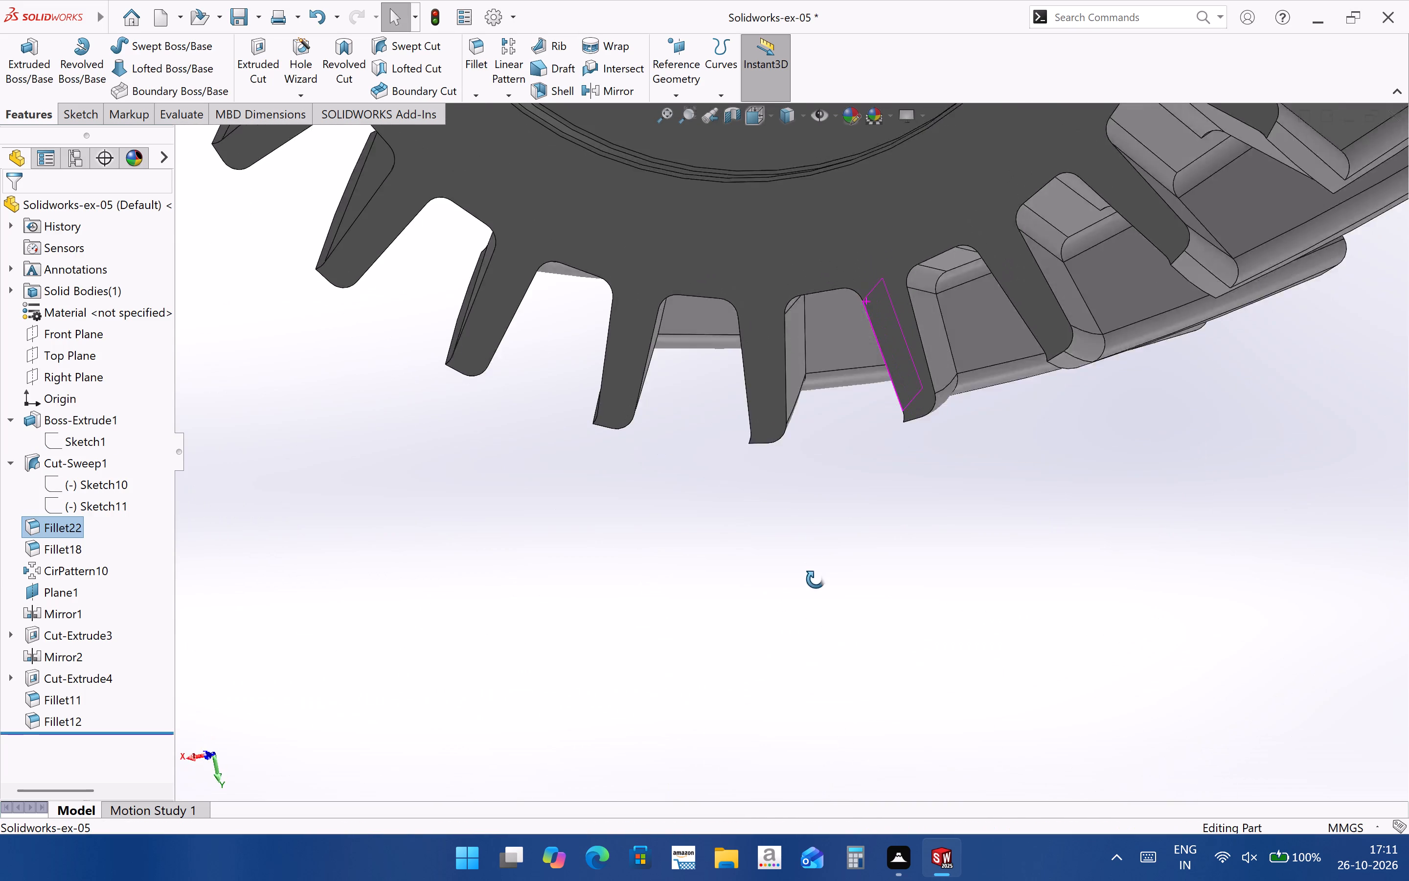
middle_drag(816, 580, 818, 427)
scroll(817, 428, up, 4)
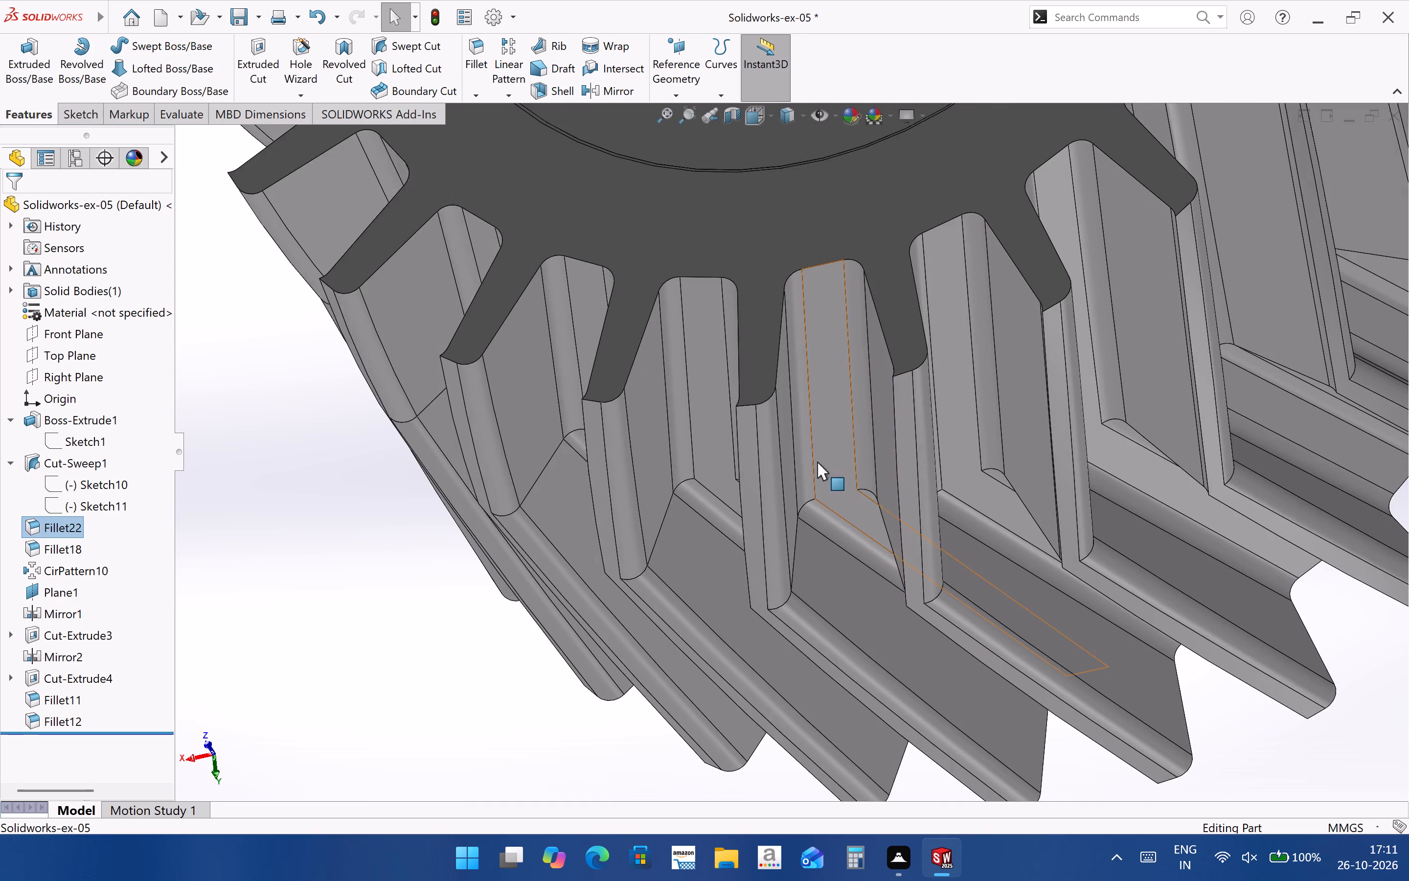
scroll(817, 462, up, 5)
middle_drag(833, 500, 909, 579)
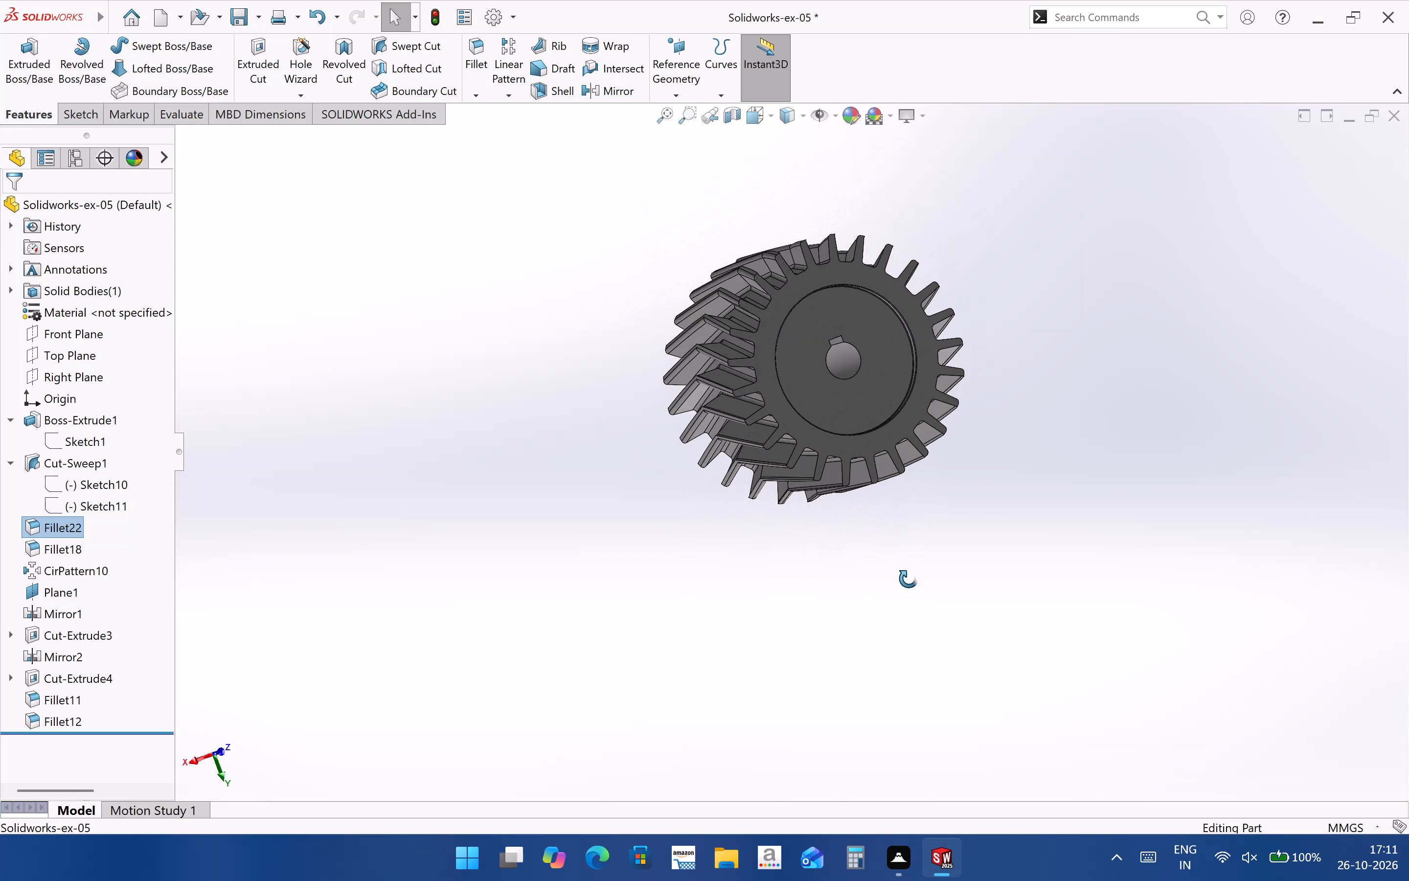
middle_drag(909, 579, 891, 348)
scroll(891, 348, down, 6)
middle_drag(891, 392, 846, 607)
scroll(843, 616, up, 3)
middle_drag(836, 603, 708, 520)
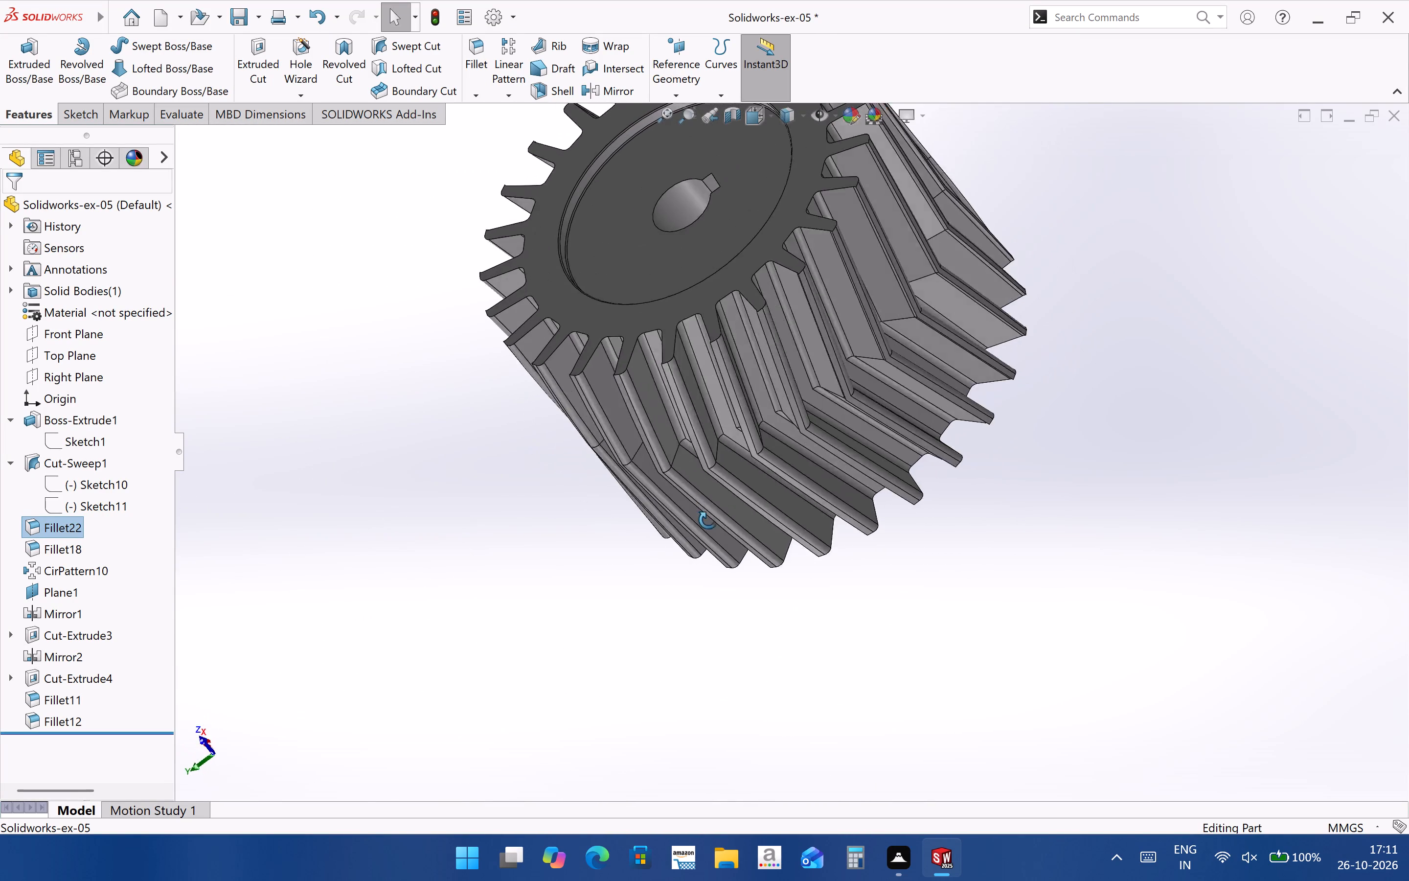
middle_drag(708, 520, 795, 511)
scroll(830, 559, up, 3)
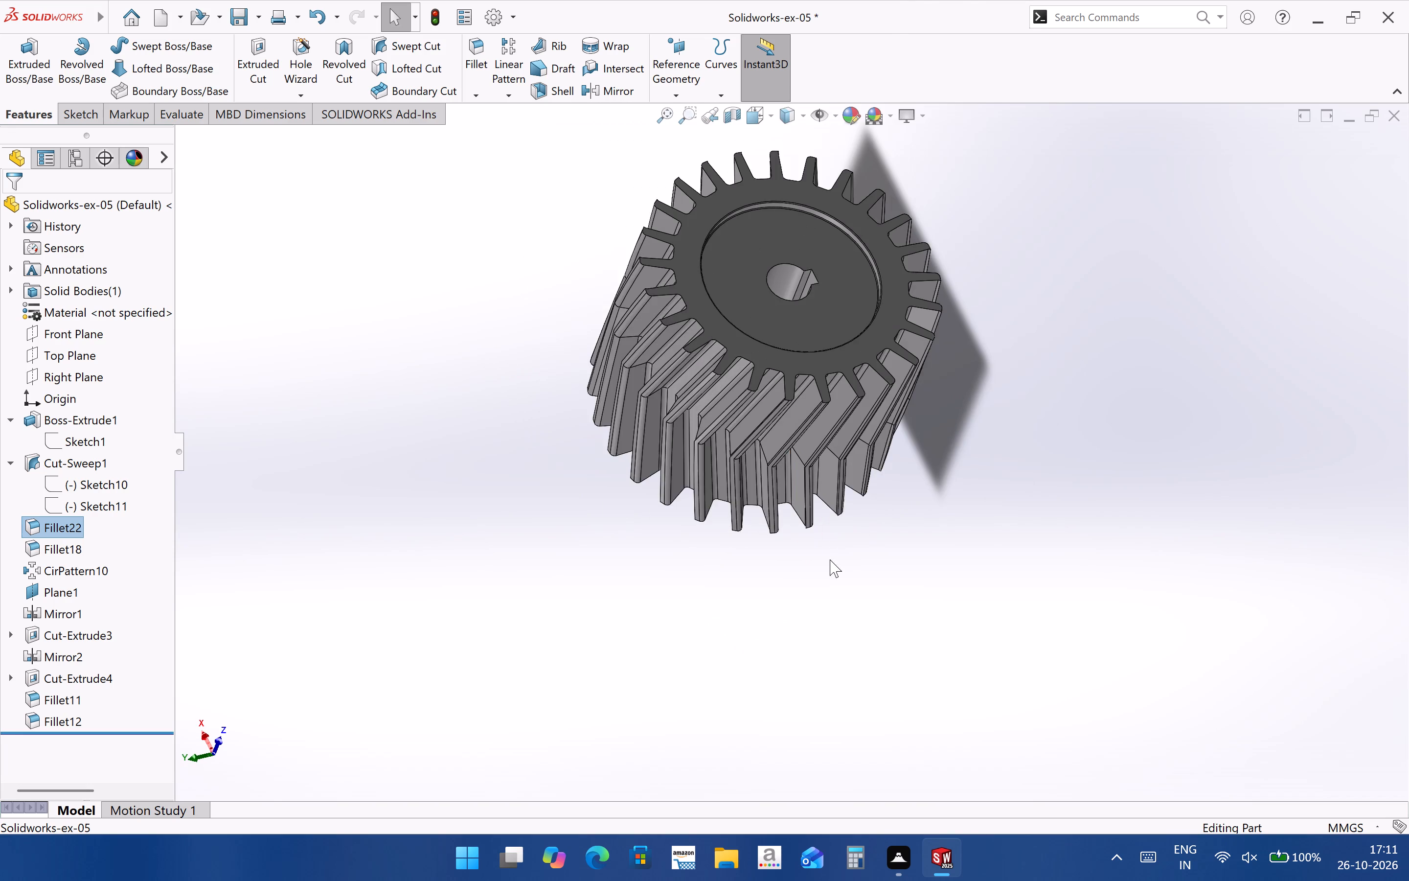
scroll(808, 326, down, 8)
middle_drag(638, 569, 596, 374)
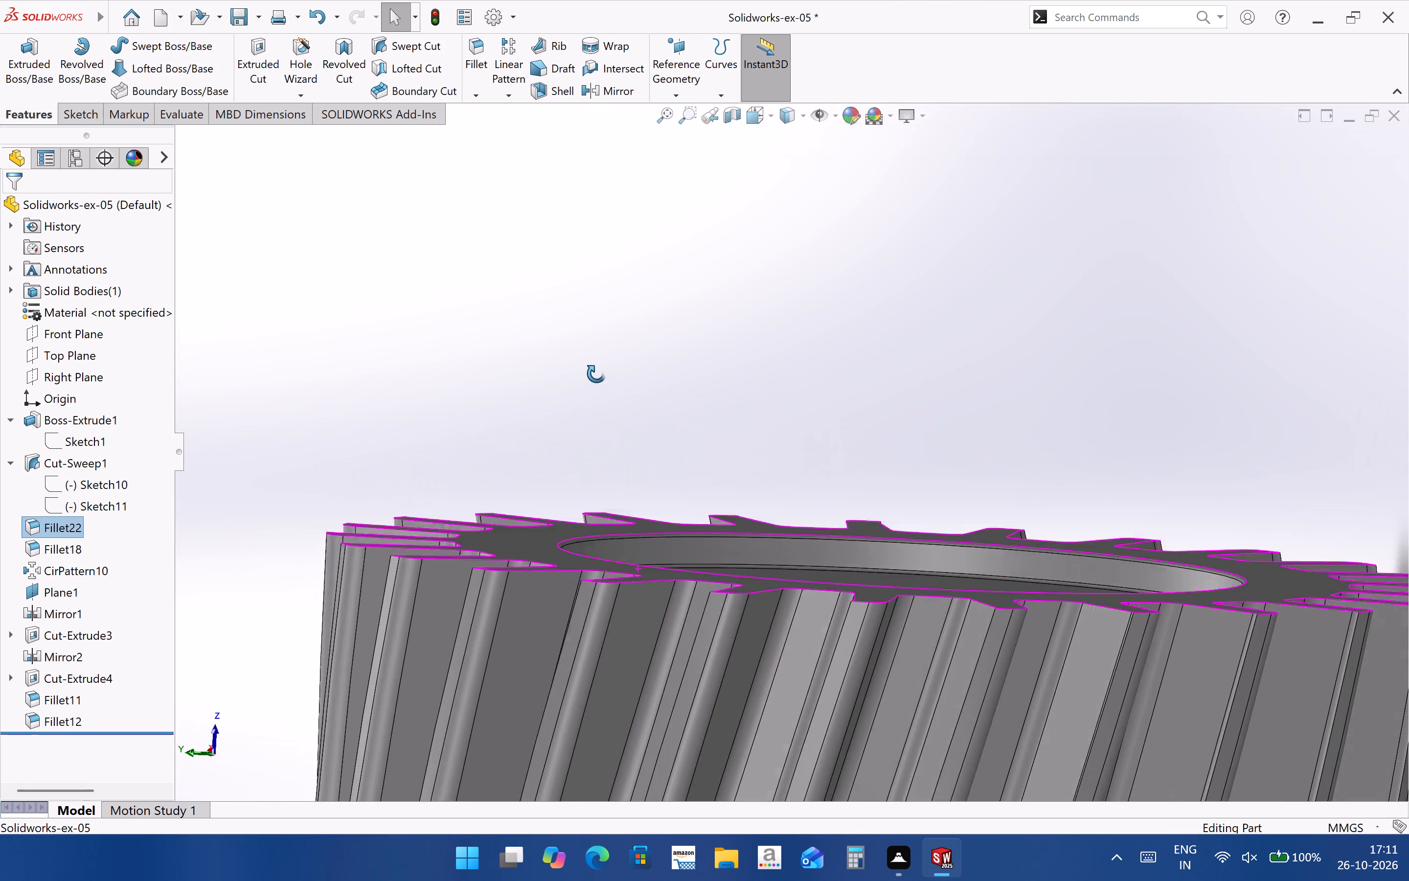
middle_drag(596, 374, 613, 654)
scroll(613, 654, down, 1)
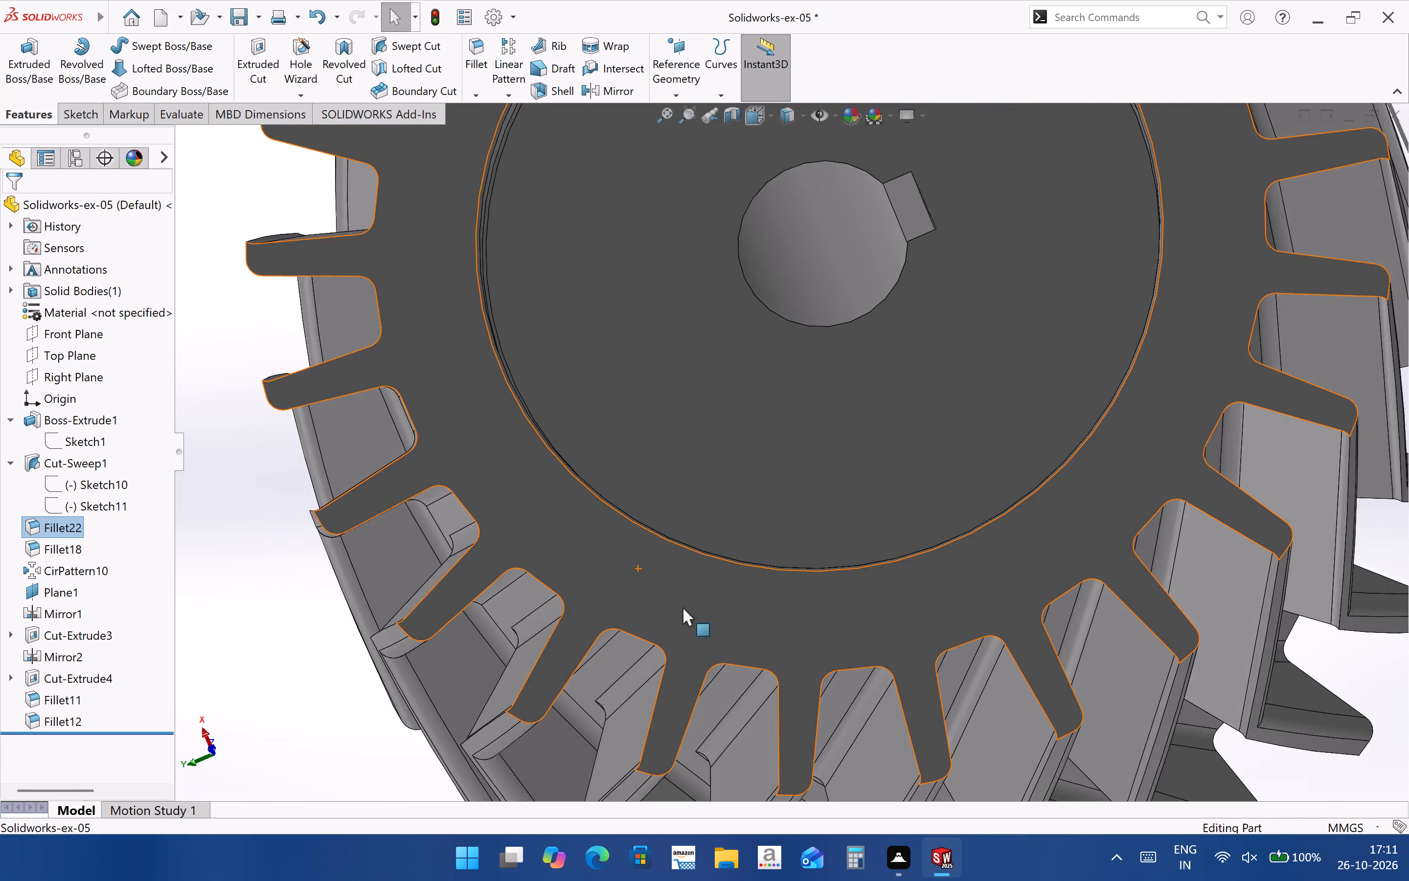
scroll(728, 585, up, 3)
scroll(1052, 618, down, 4)
scroll(946, 667, down, 2)
middle_drag(827, 613, 822, 614)
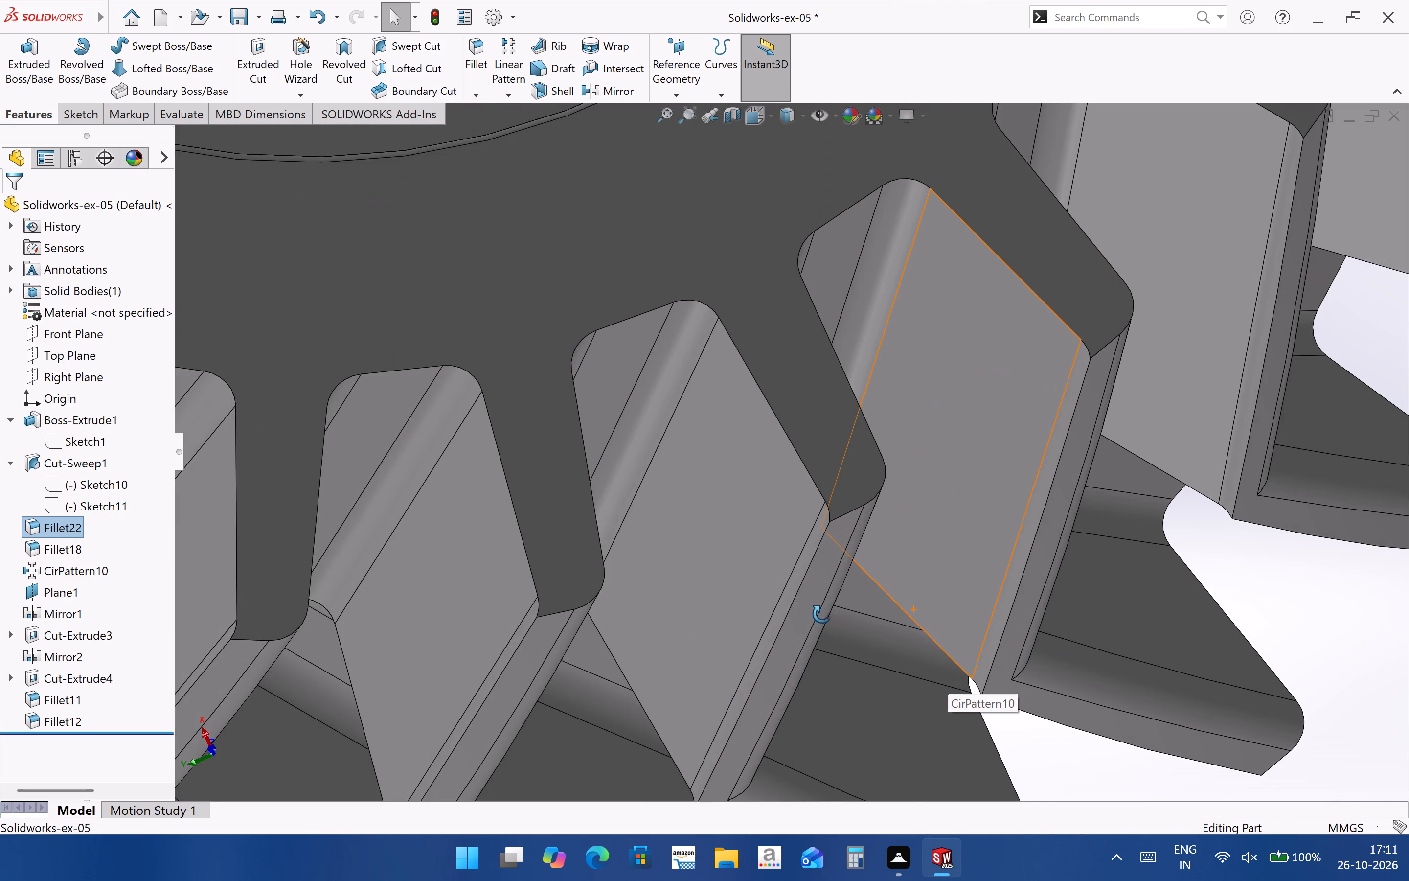
middle_drag(822, 614, 832, 684)
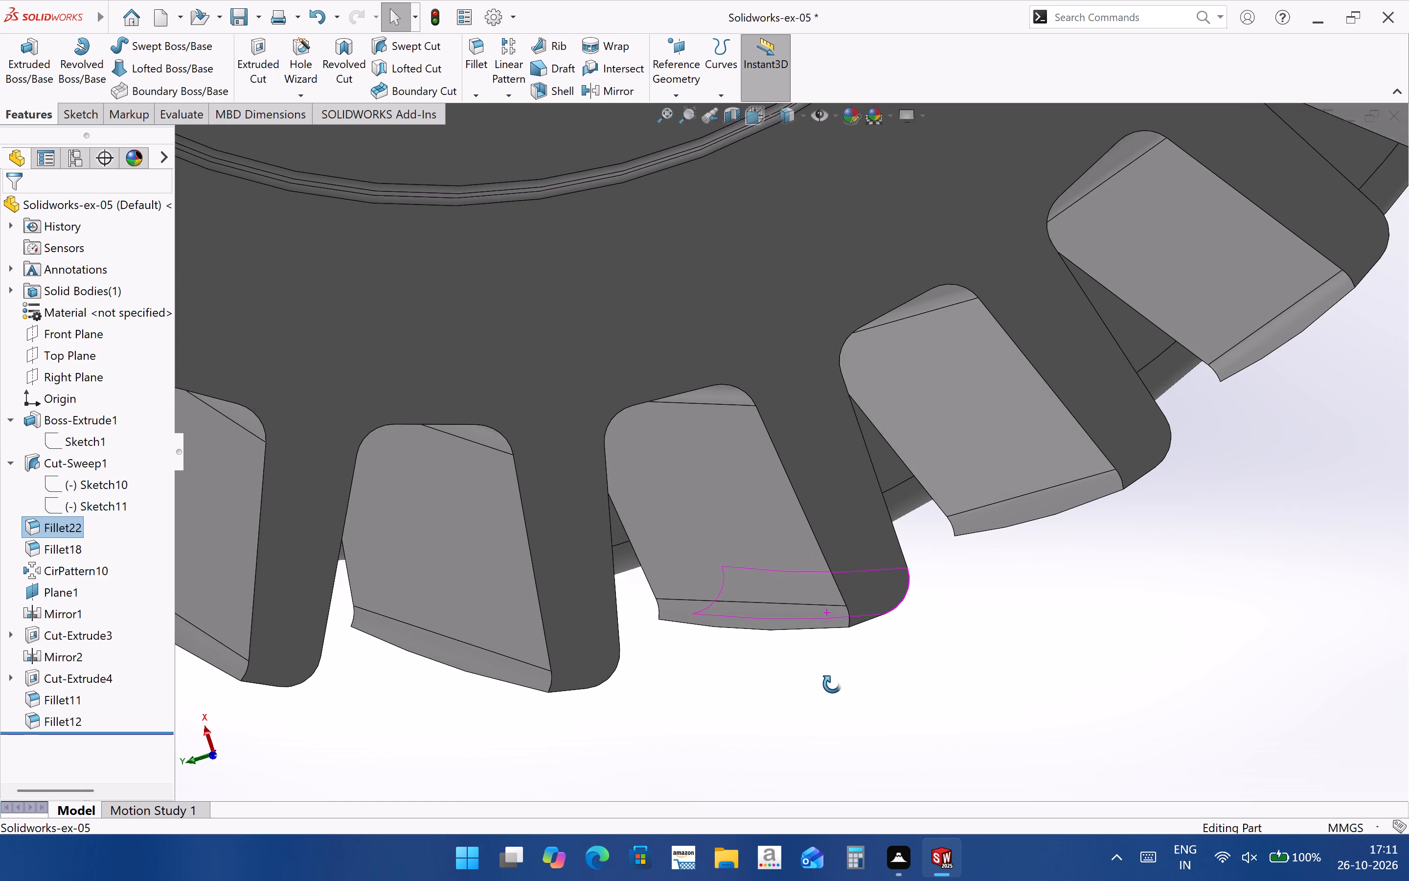
middle_drag(832, 684, 802, 663)
scroll(809, 448, up, 7)
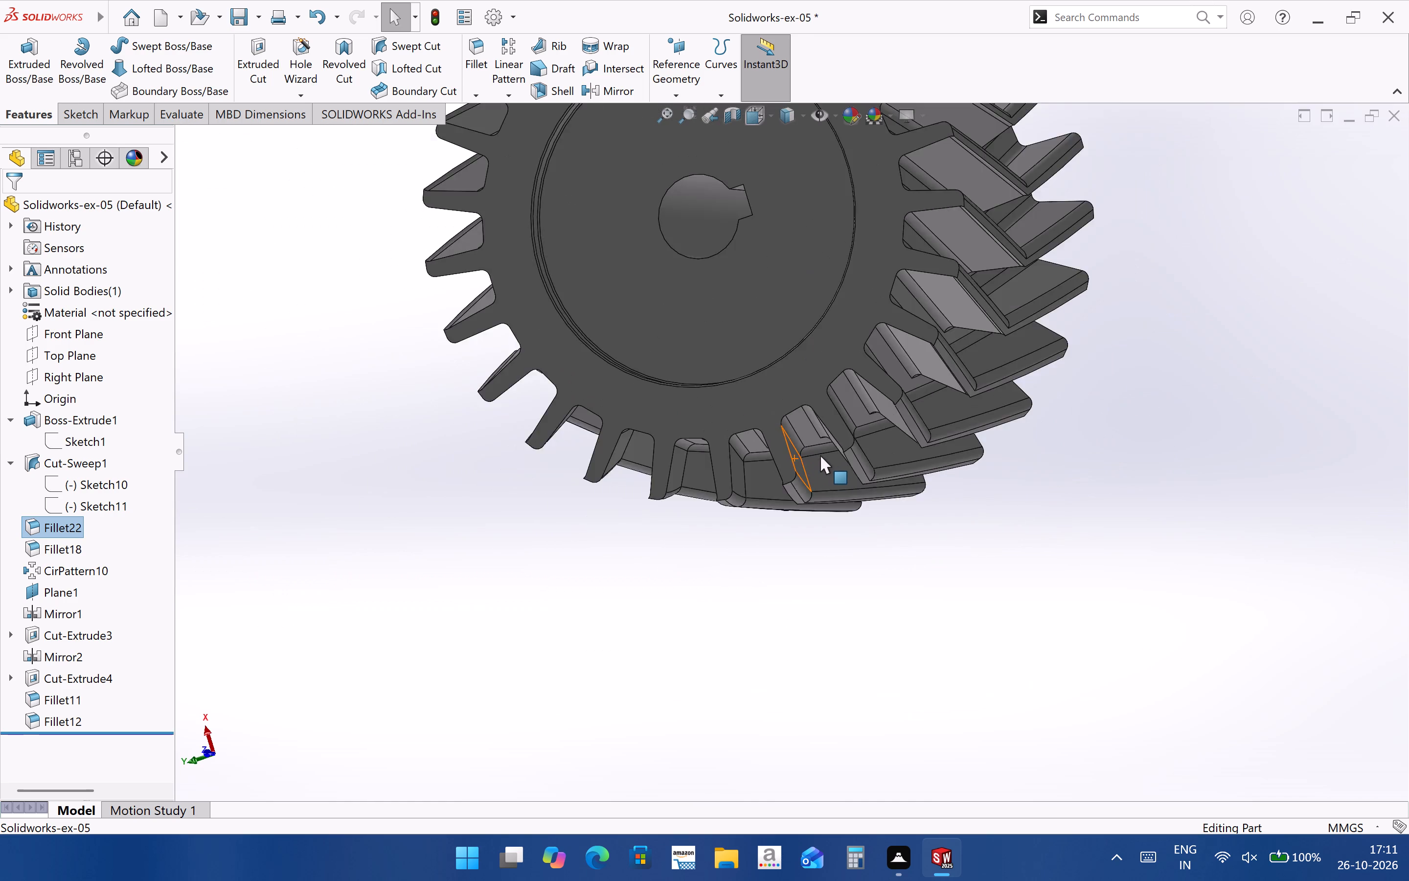
scroll(820, 455, up, 4)
middle_drag(821, 465, 851, 259)
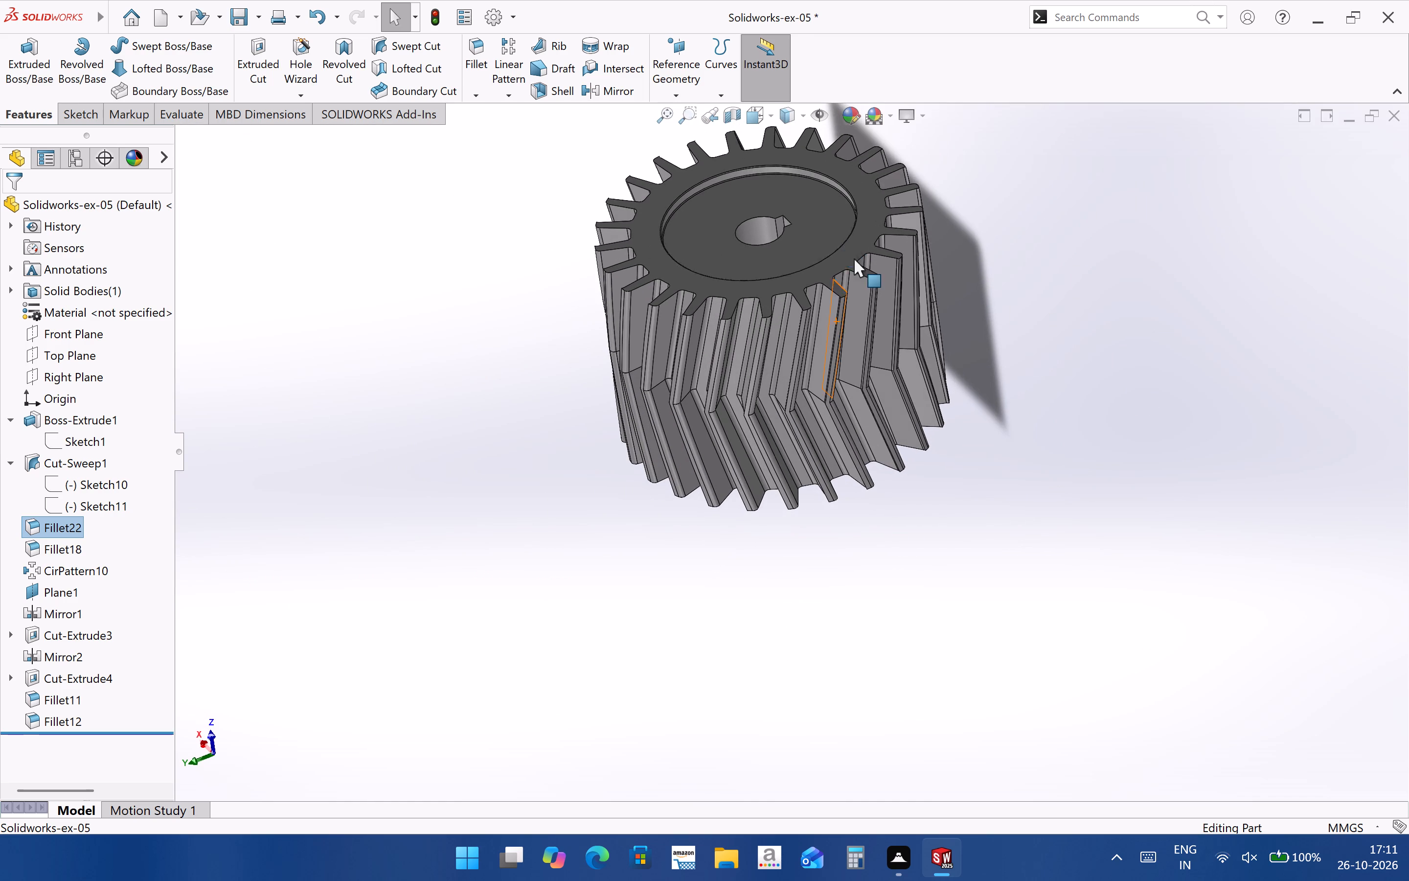
middle_drag(857, 461, 882, 579)
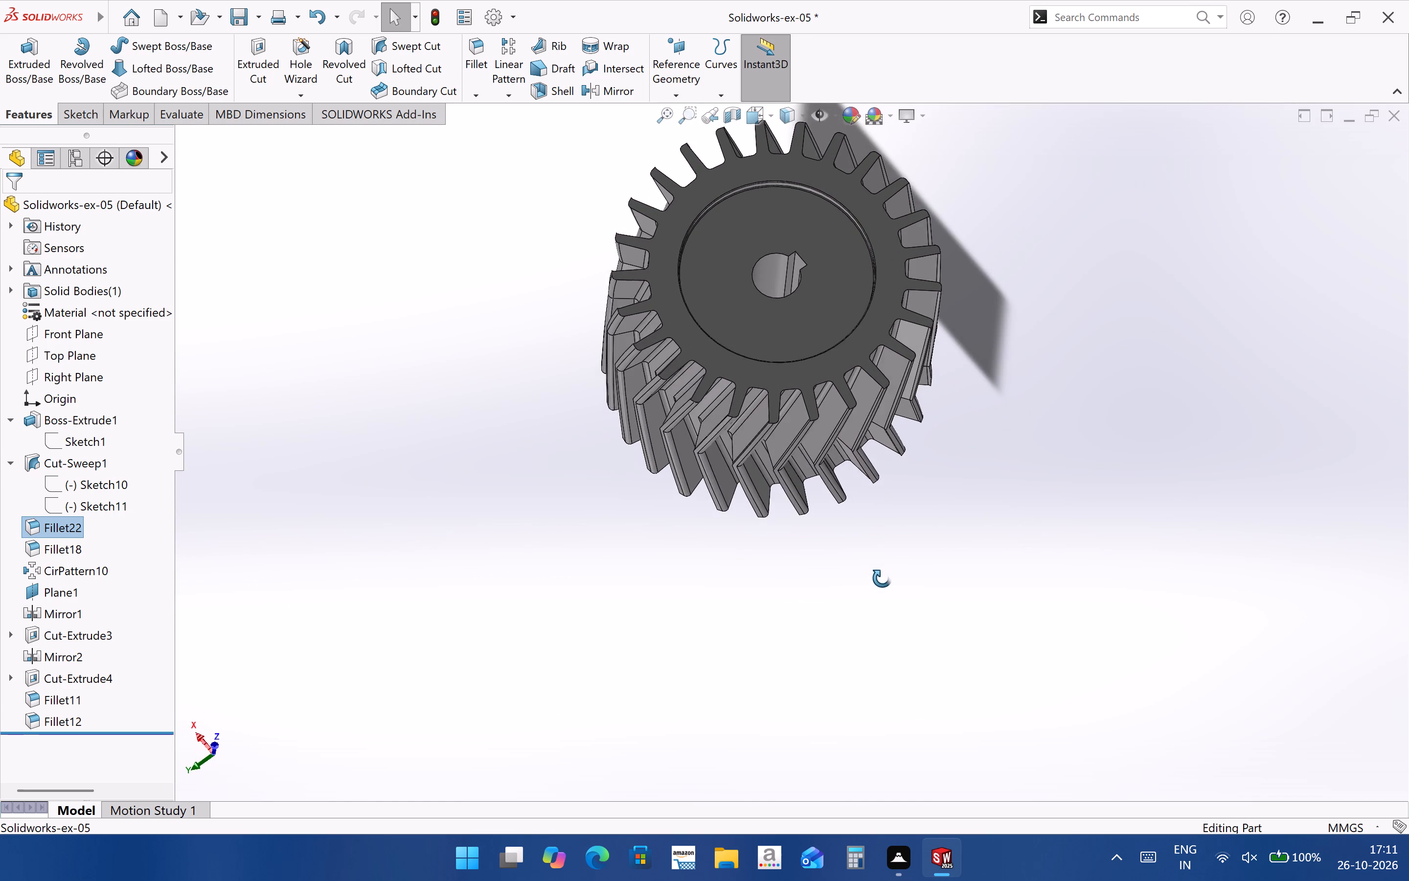
middle_drag(882, 579, 888, 627)
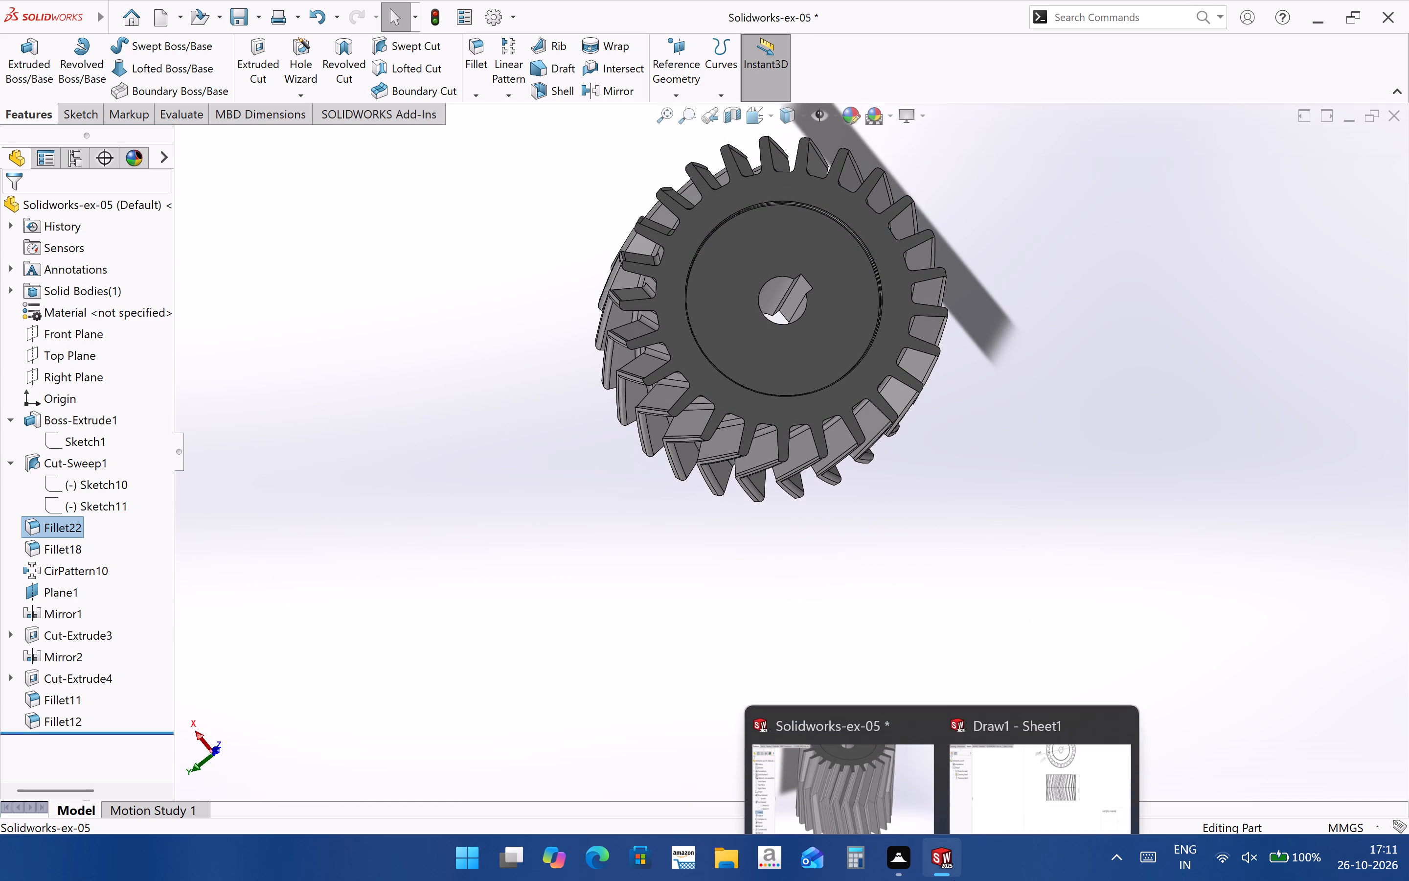
Switch to the gear's drawing, Draw1 - Sheet1.
click(1018, 760)
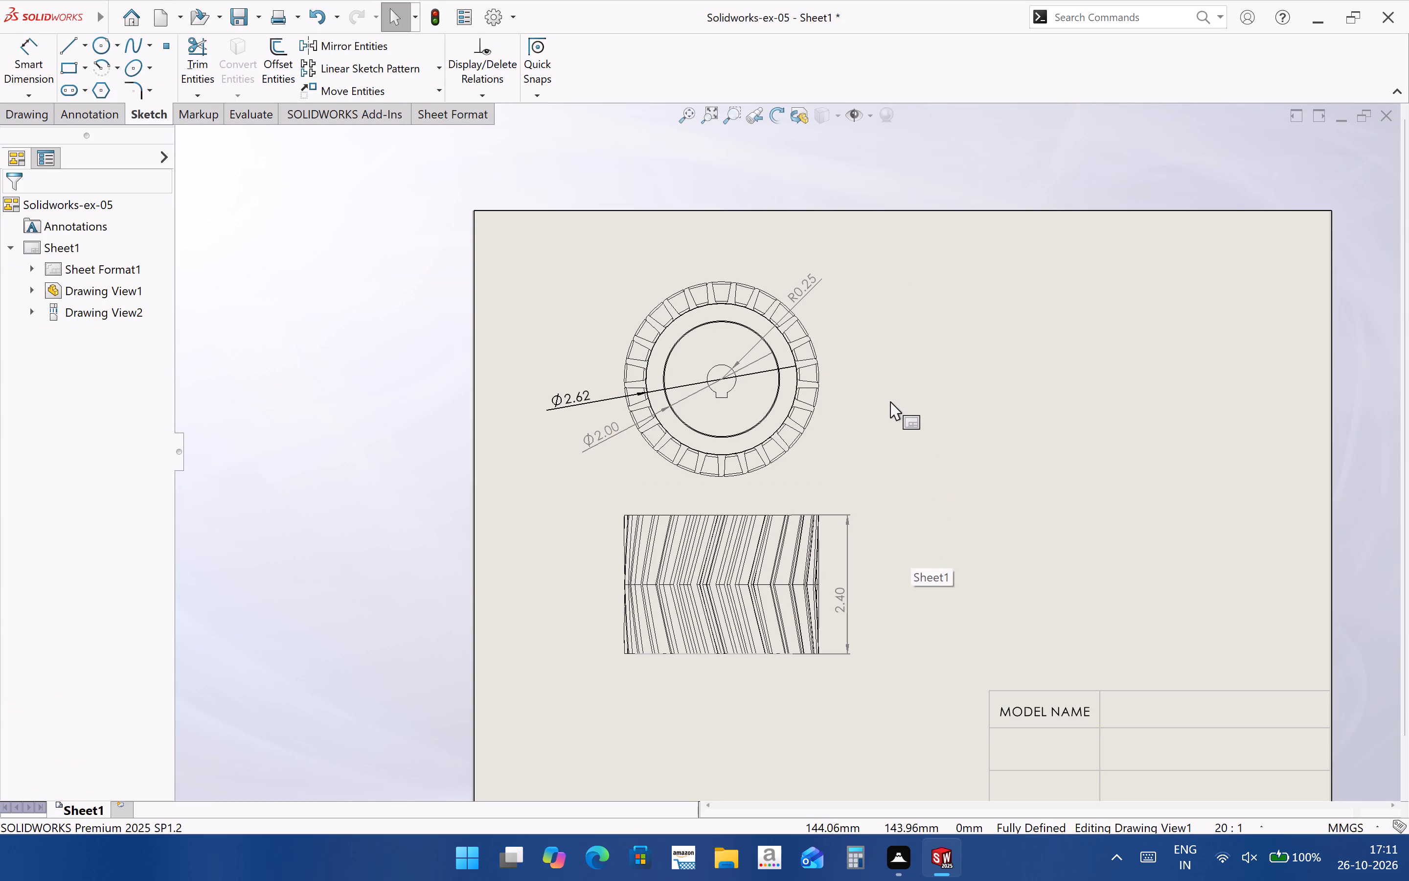
scroll(885, 593, down, 2)
scroll(827, 593, up, 2)
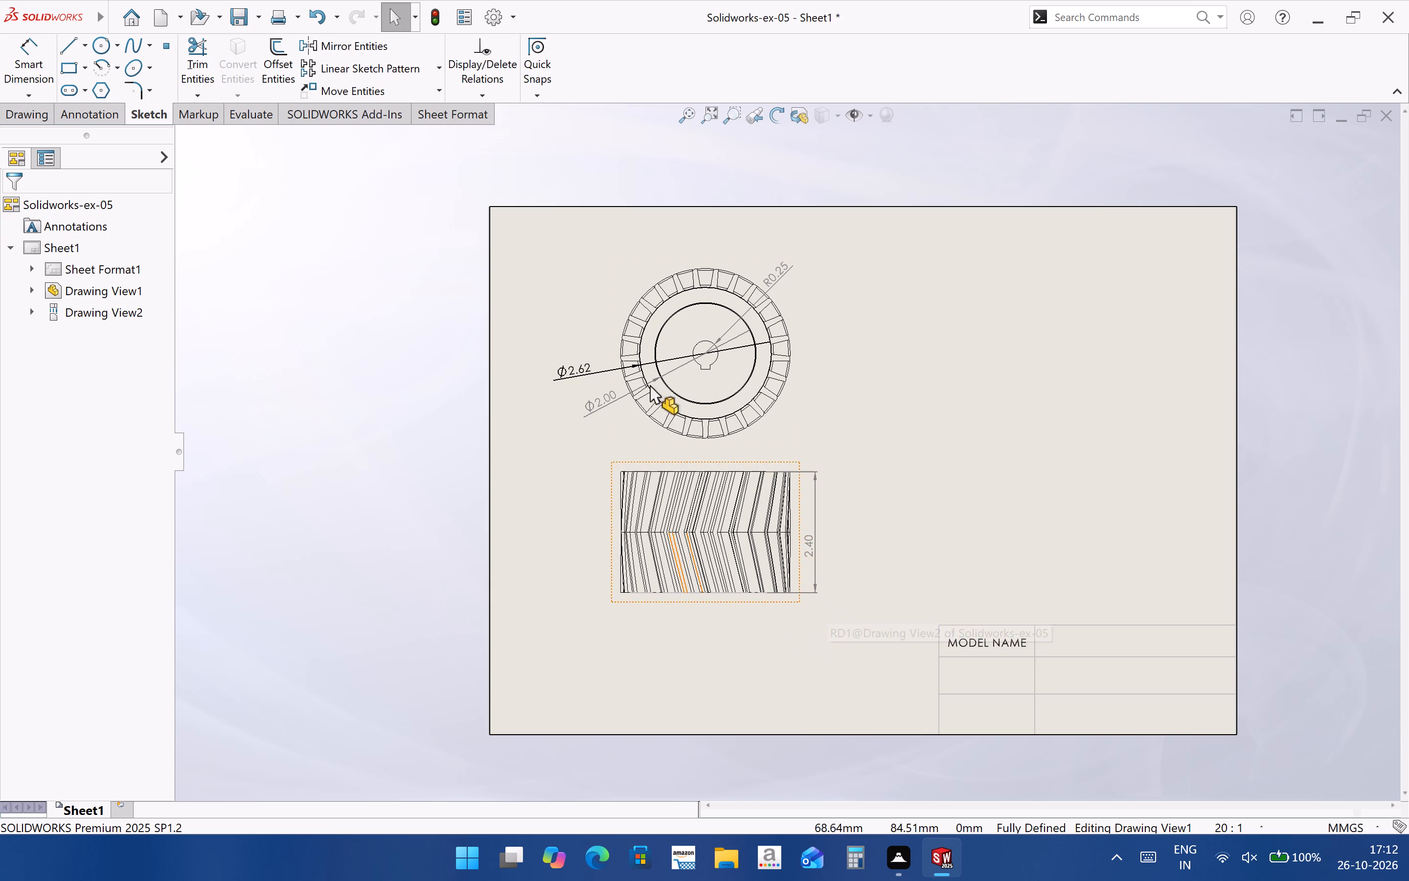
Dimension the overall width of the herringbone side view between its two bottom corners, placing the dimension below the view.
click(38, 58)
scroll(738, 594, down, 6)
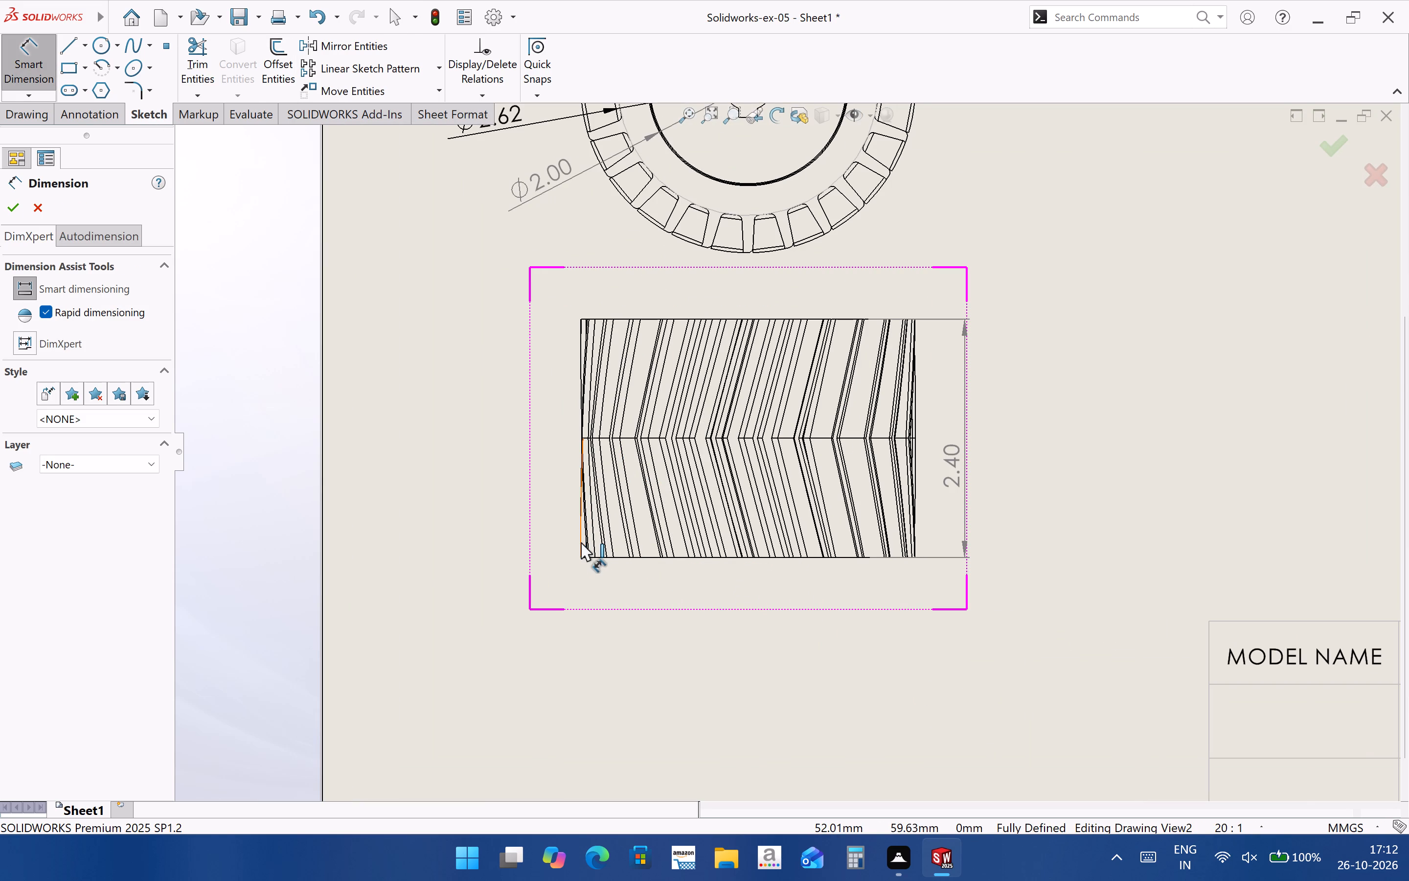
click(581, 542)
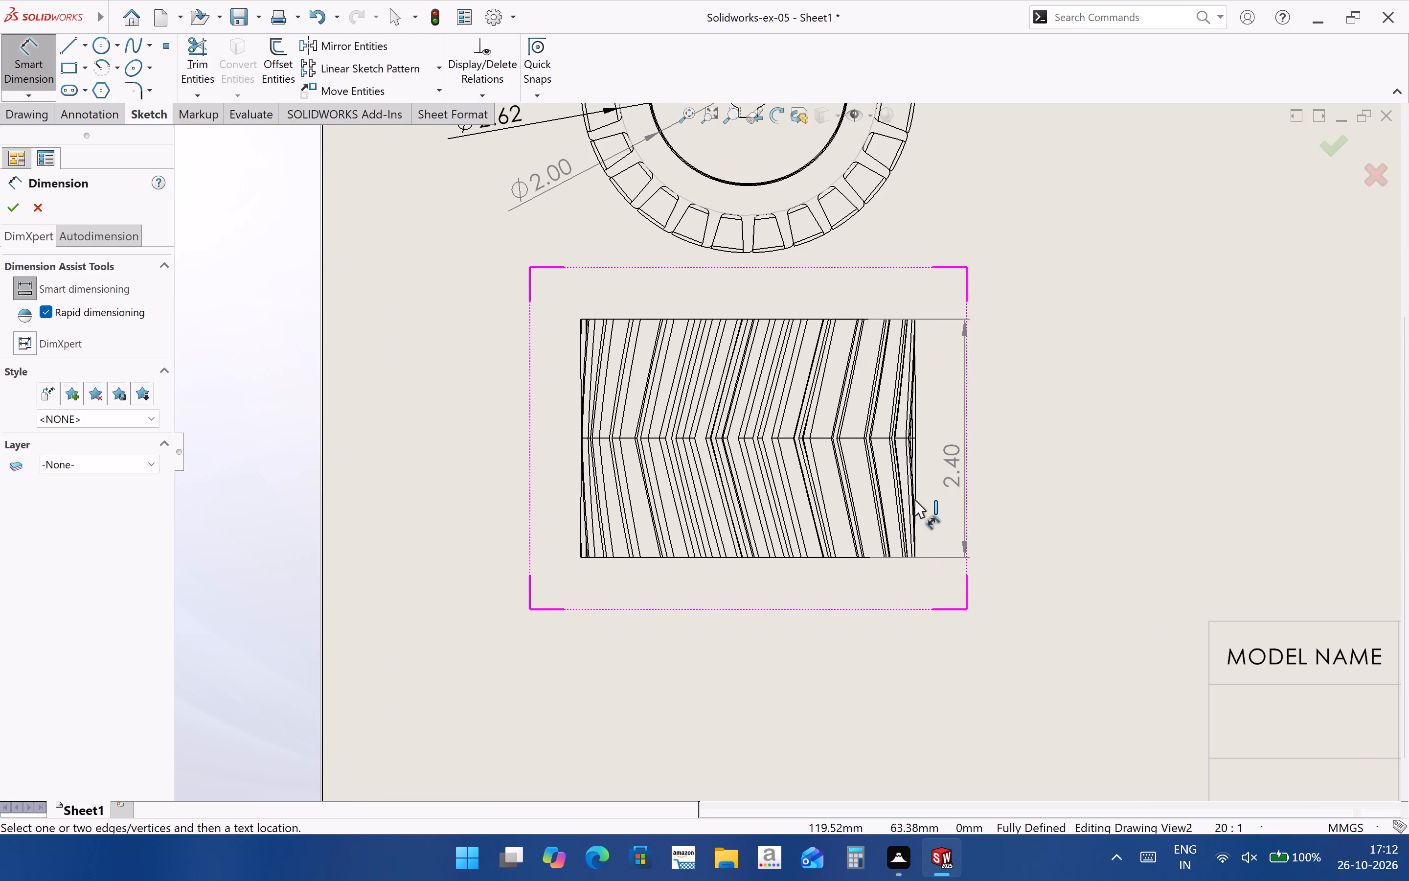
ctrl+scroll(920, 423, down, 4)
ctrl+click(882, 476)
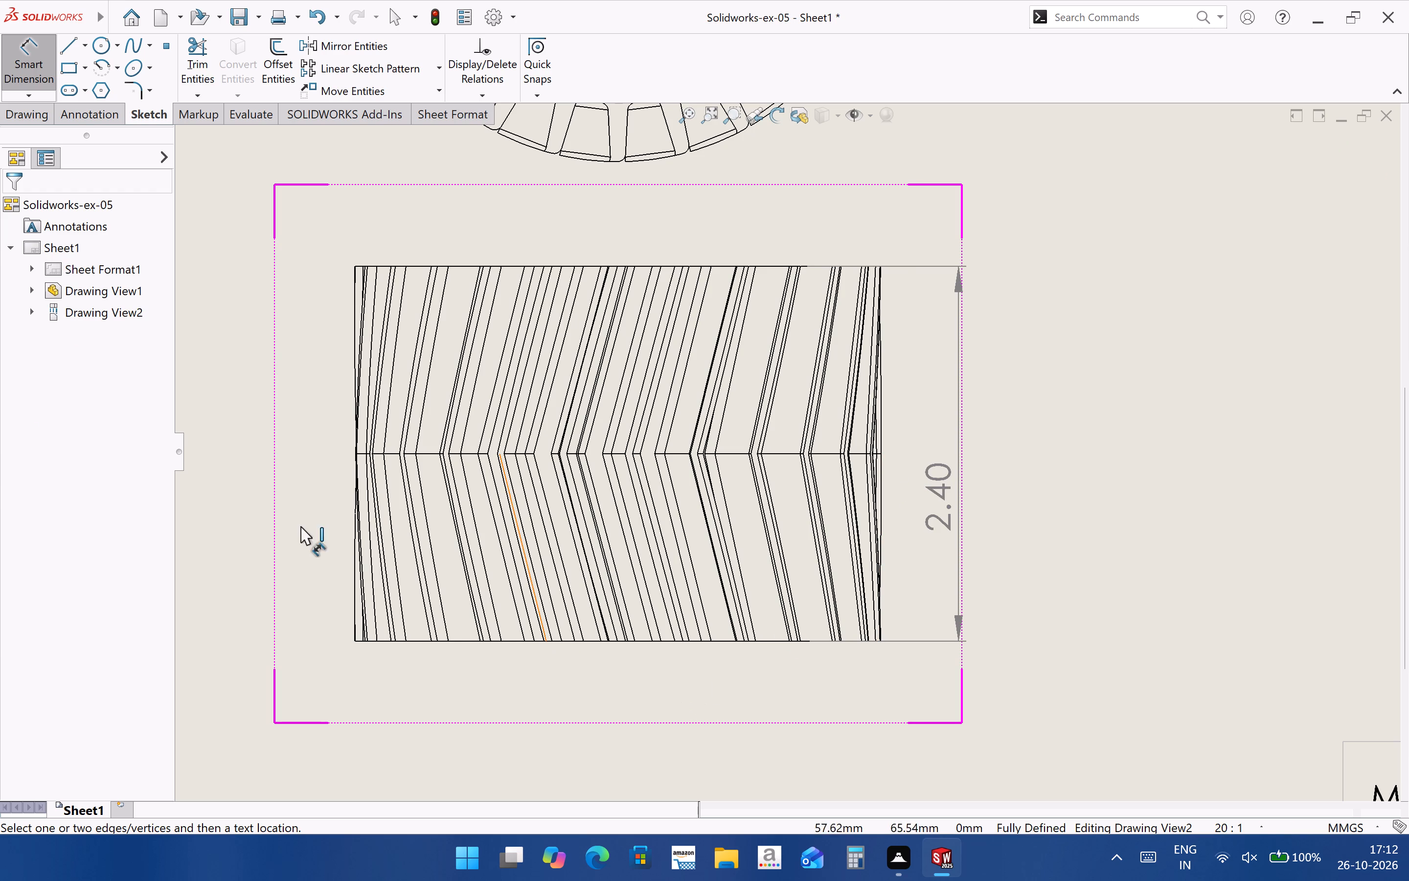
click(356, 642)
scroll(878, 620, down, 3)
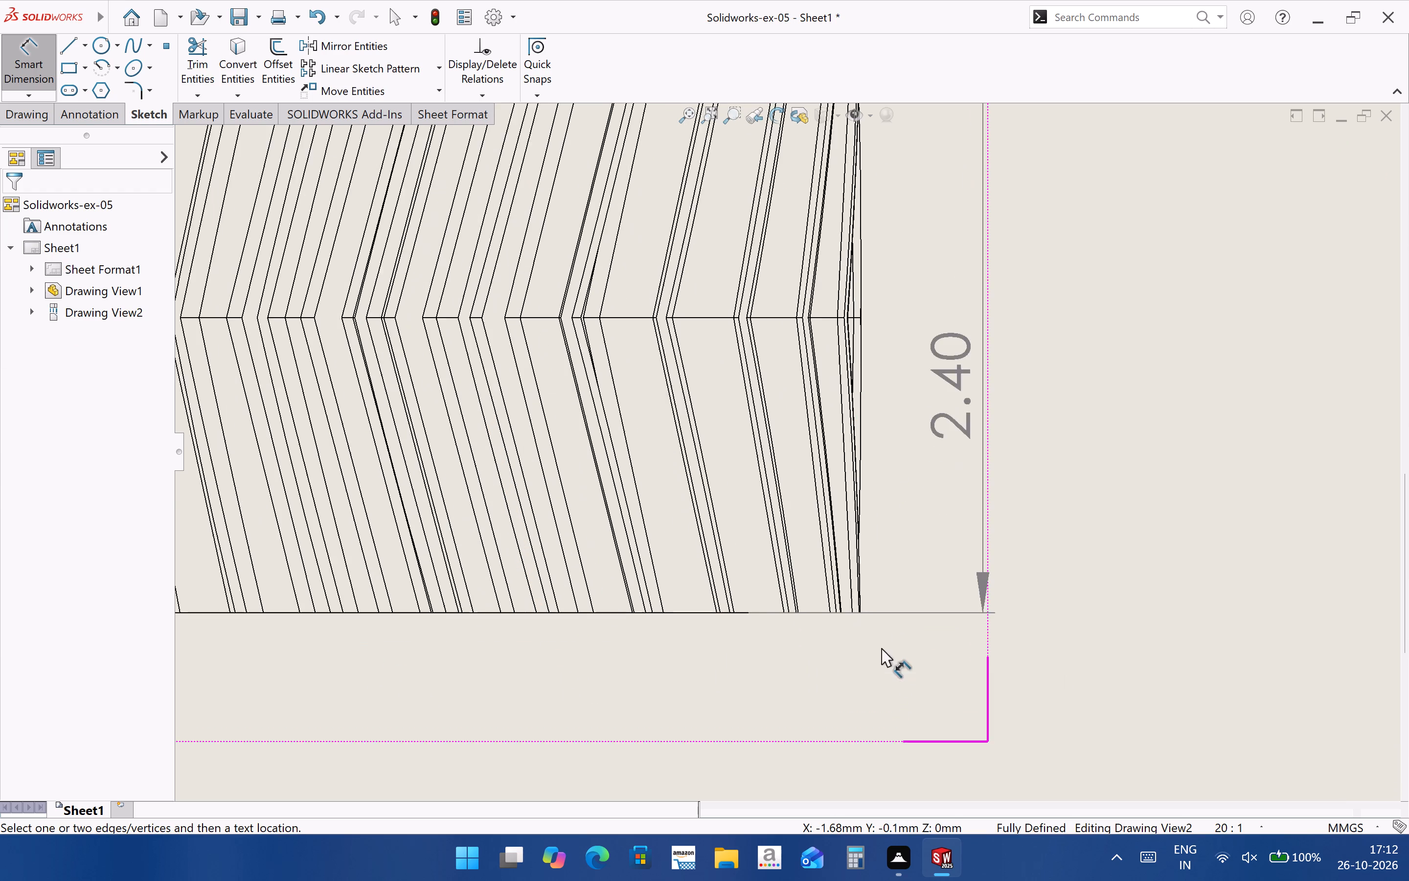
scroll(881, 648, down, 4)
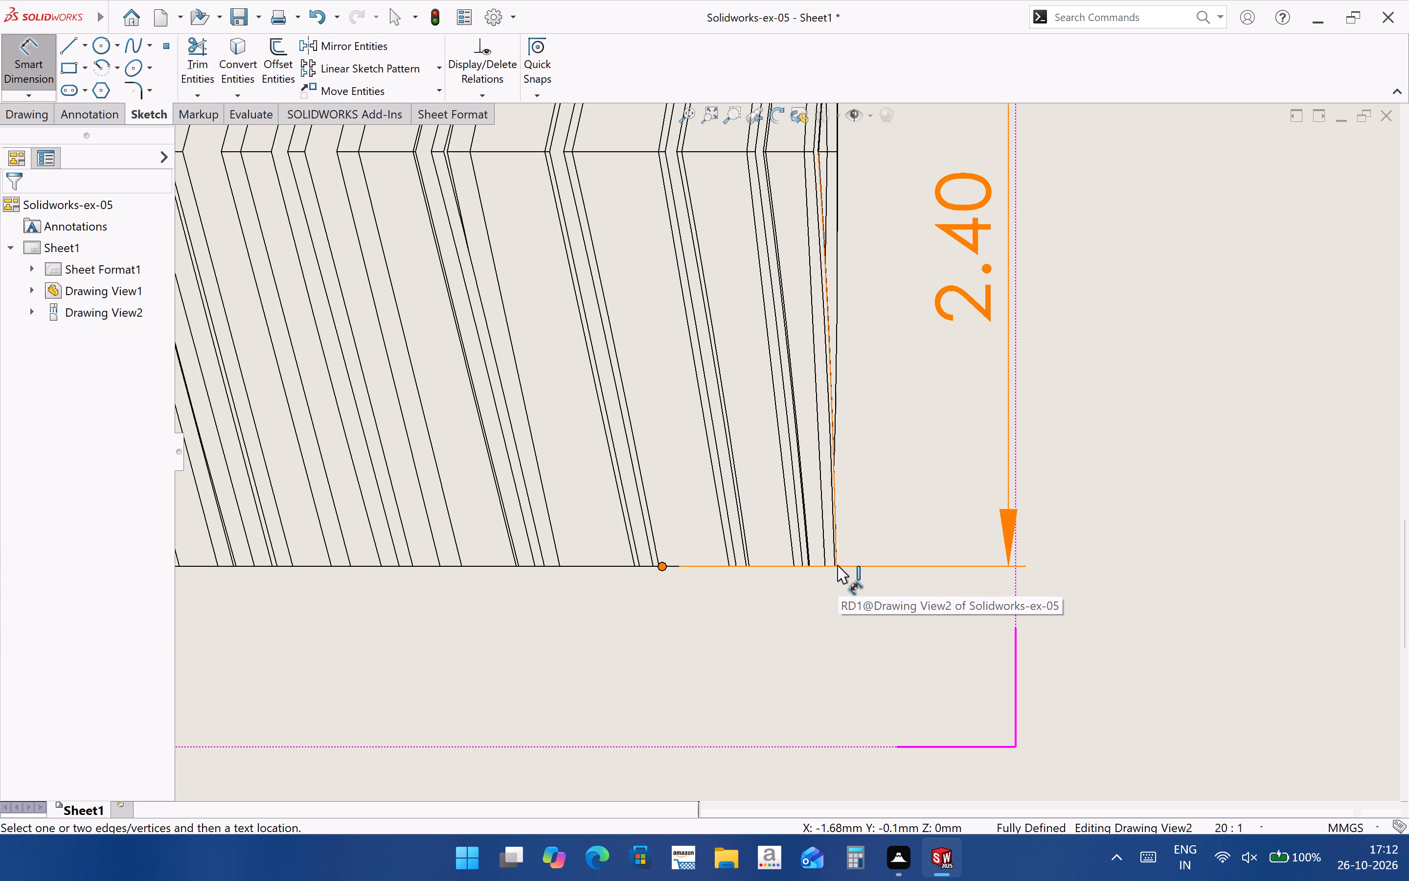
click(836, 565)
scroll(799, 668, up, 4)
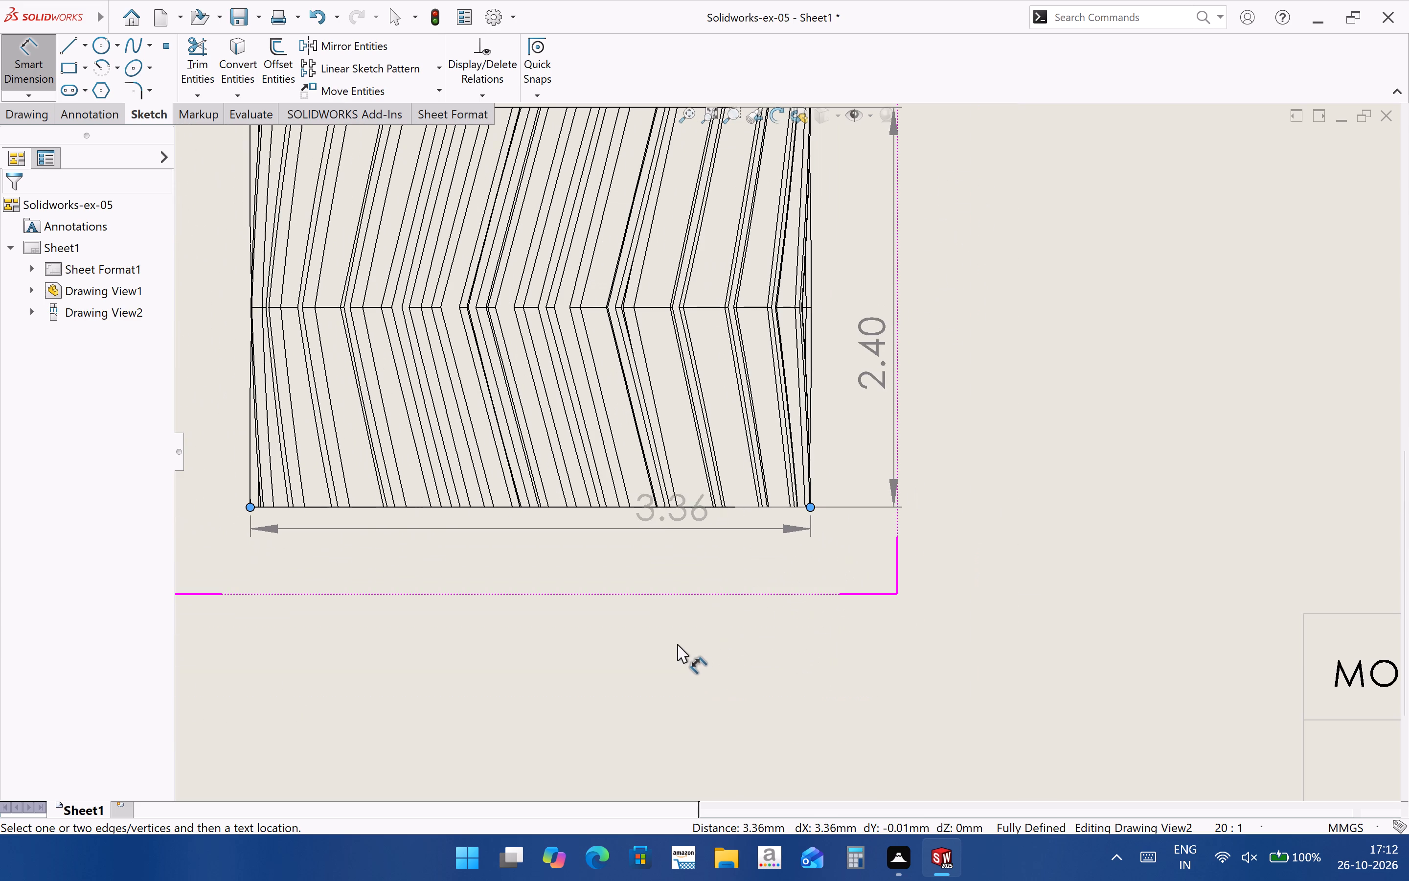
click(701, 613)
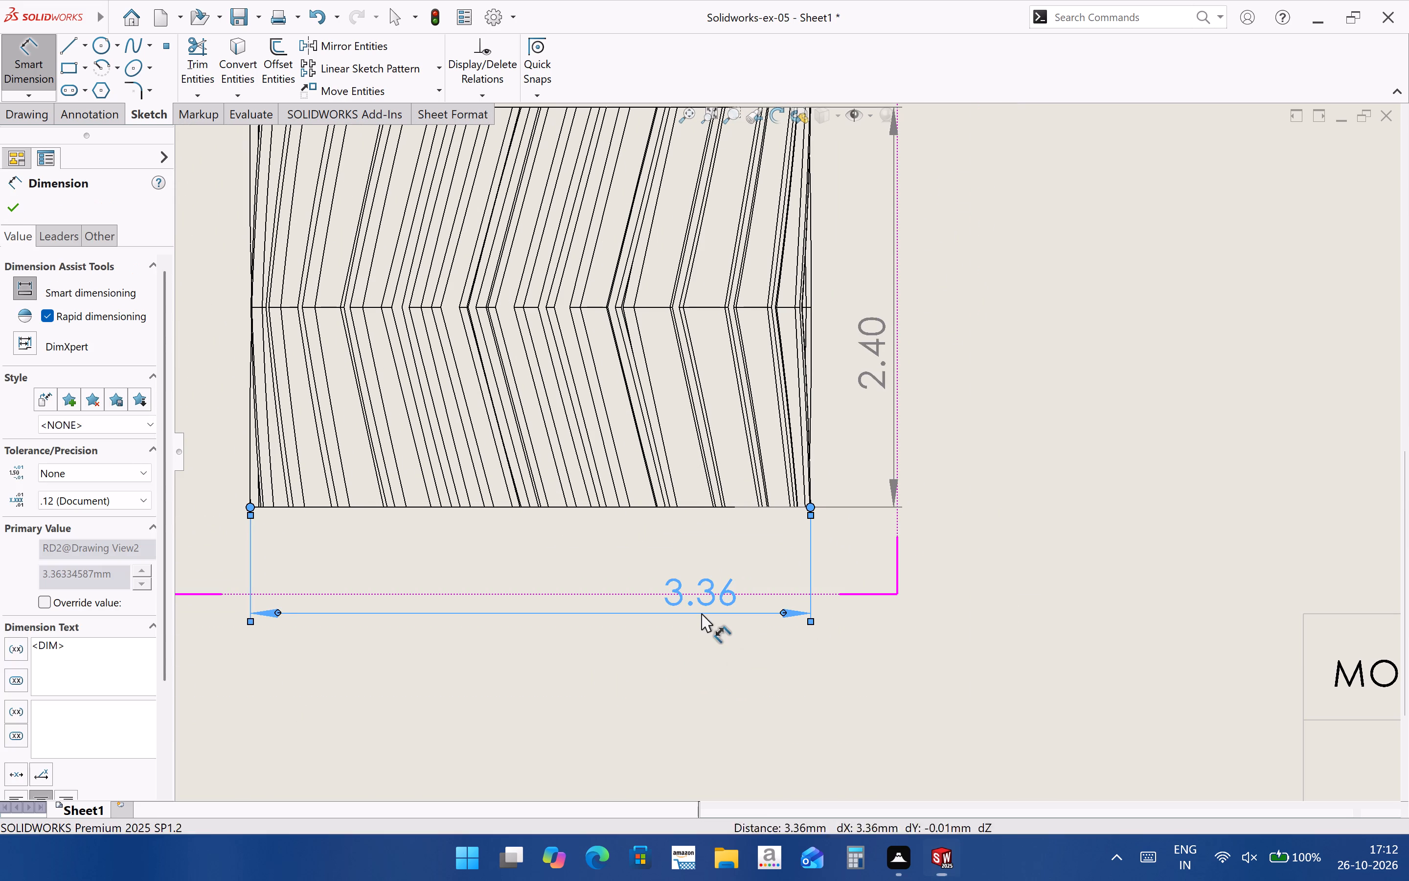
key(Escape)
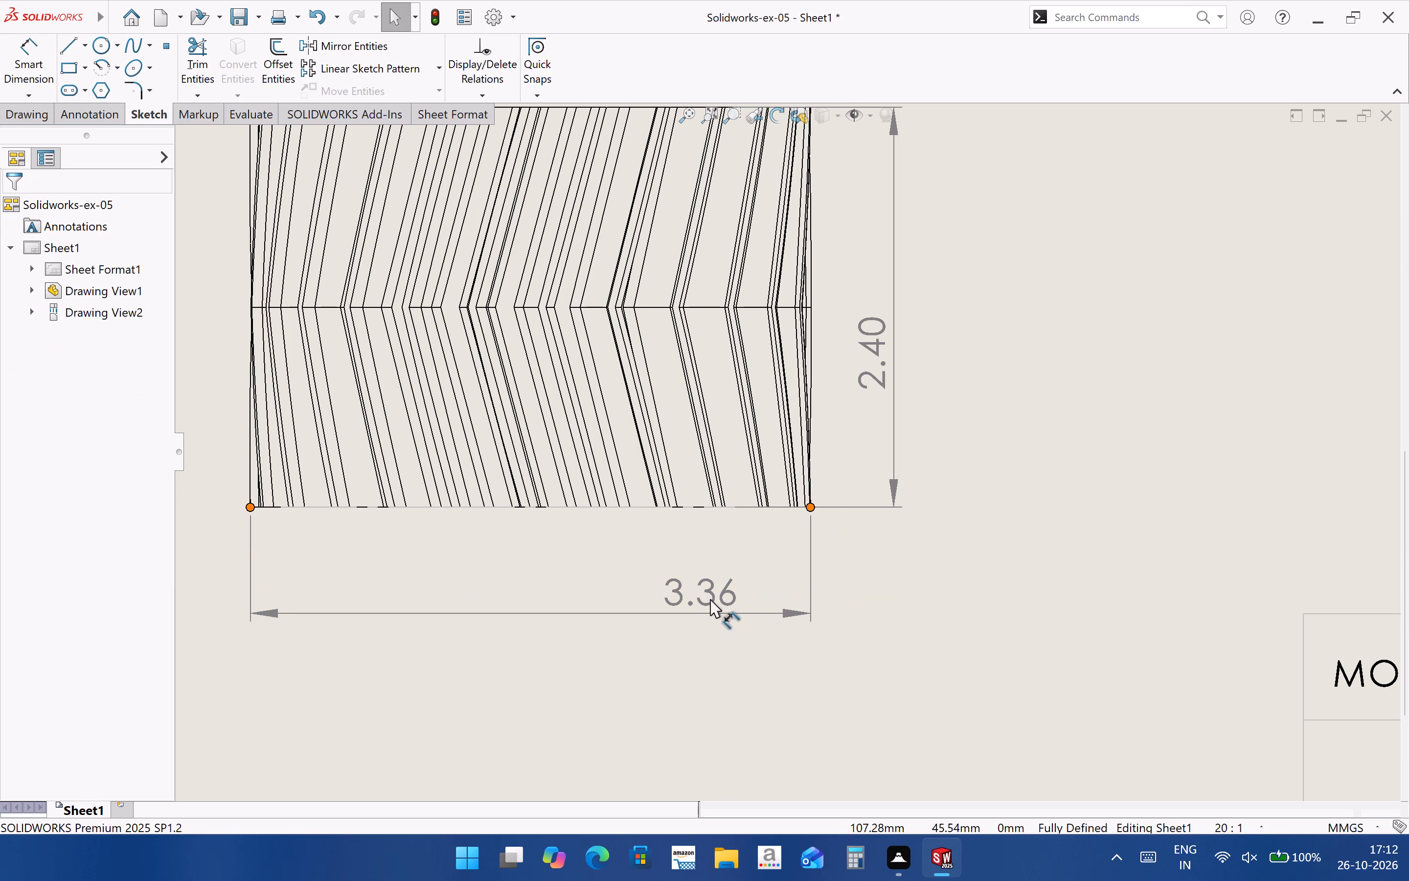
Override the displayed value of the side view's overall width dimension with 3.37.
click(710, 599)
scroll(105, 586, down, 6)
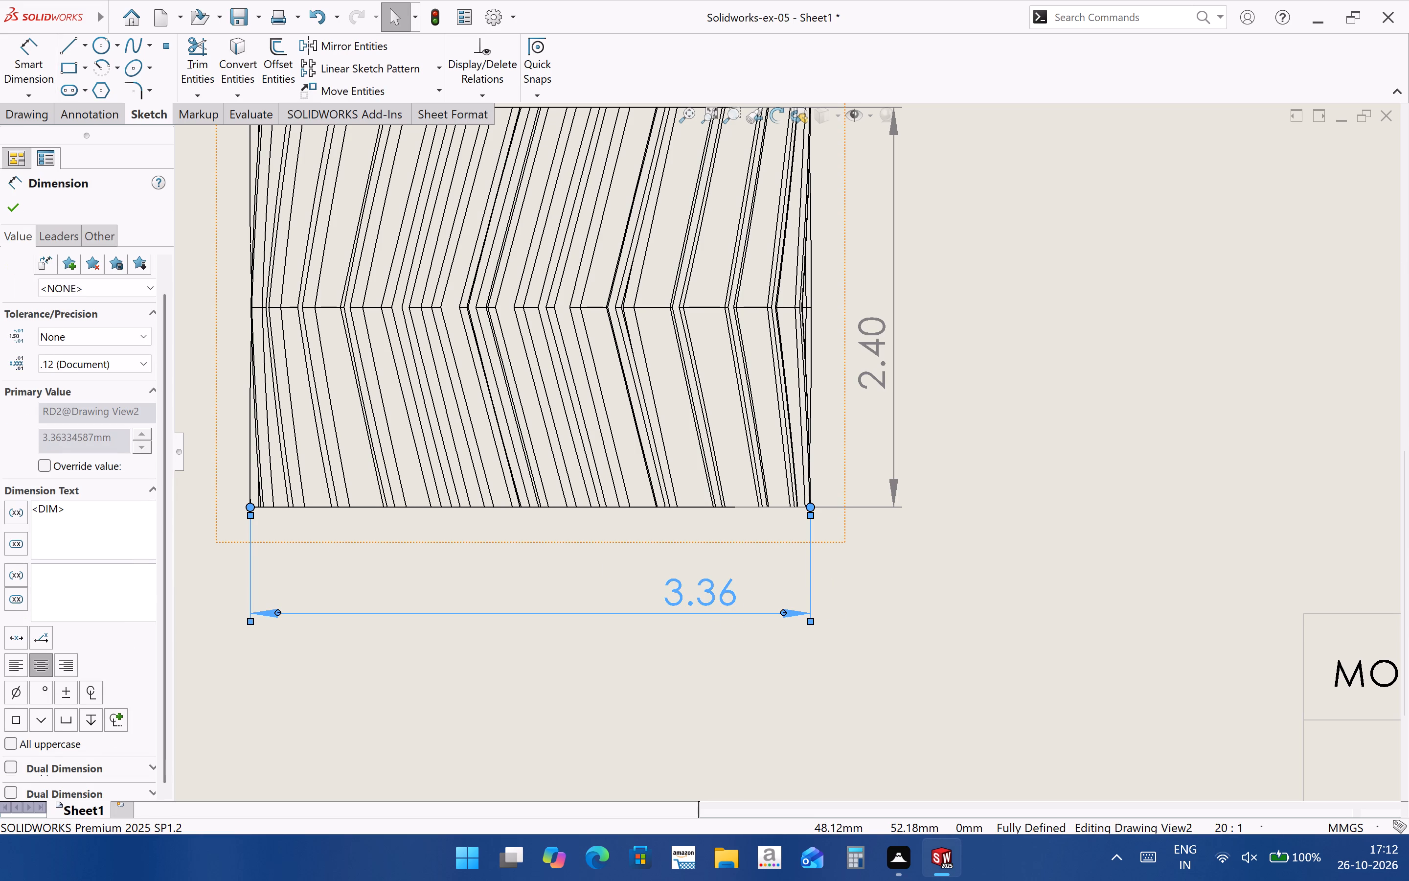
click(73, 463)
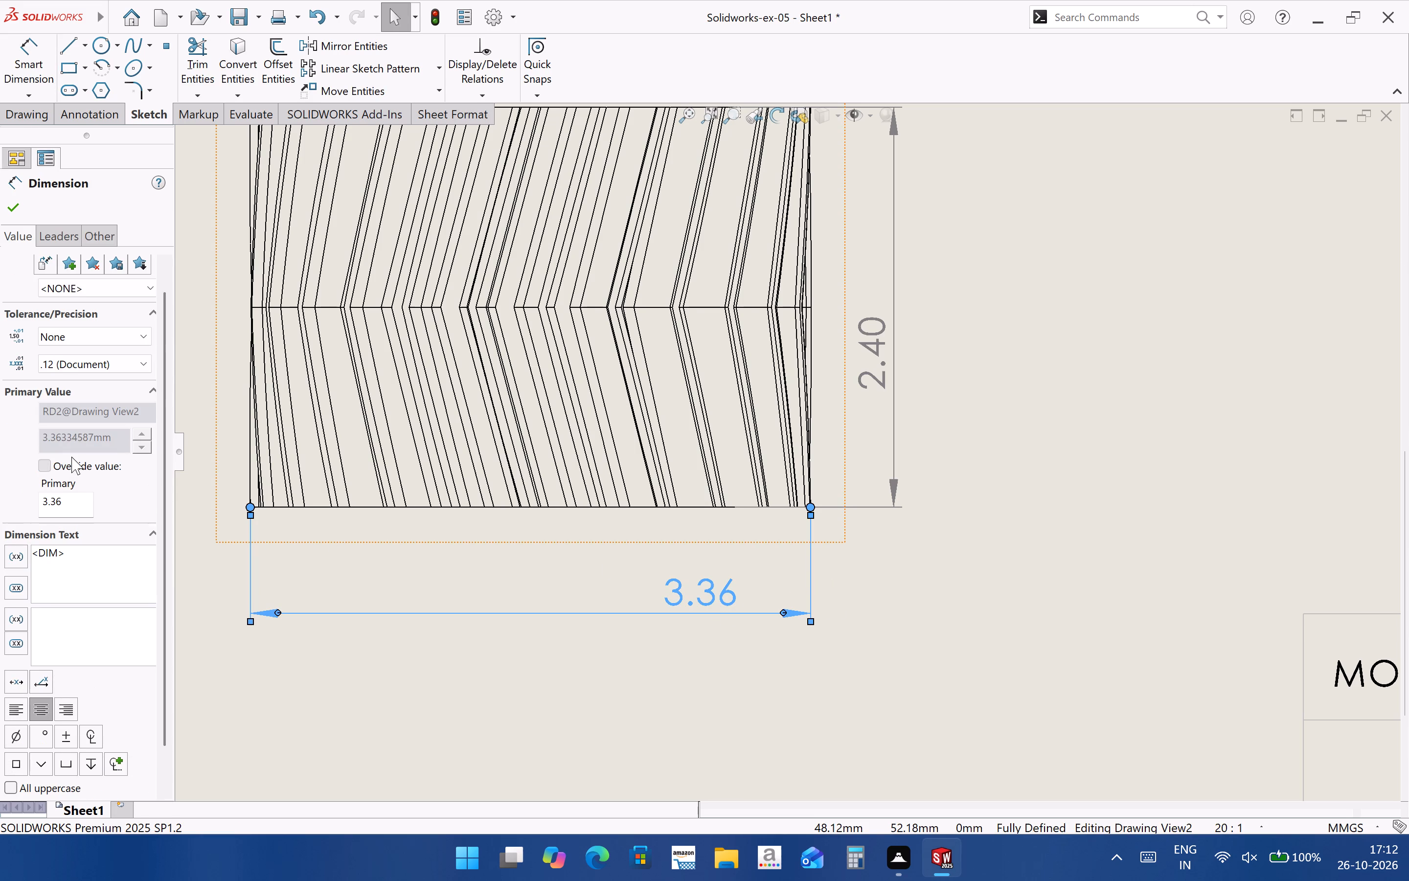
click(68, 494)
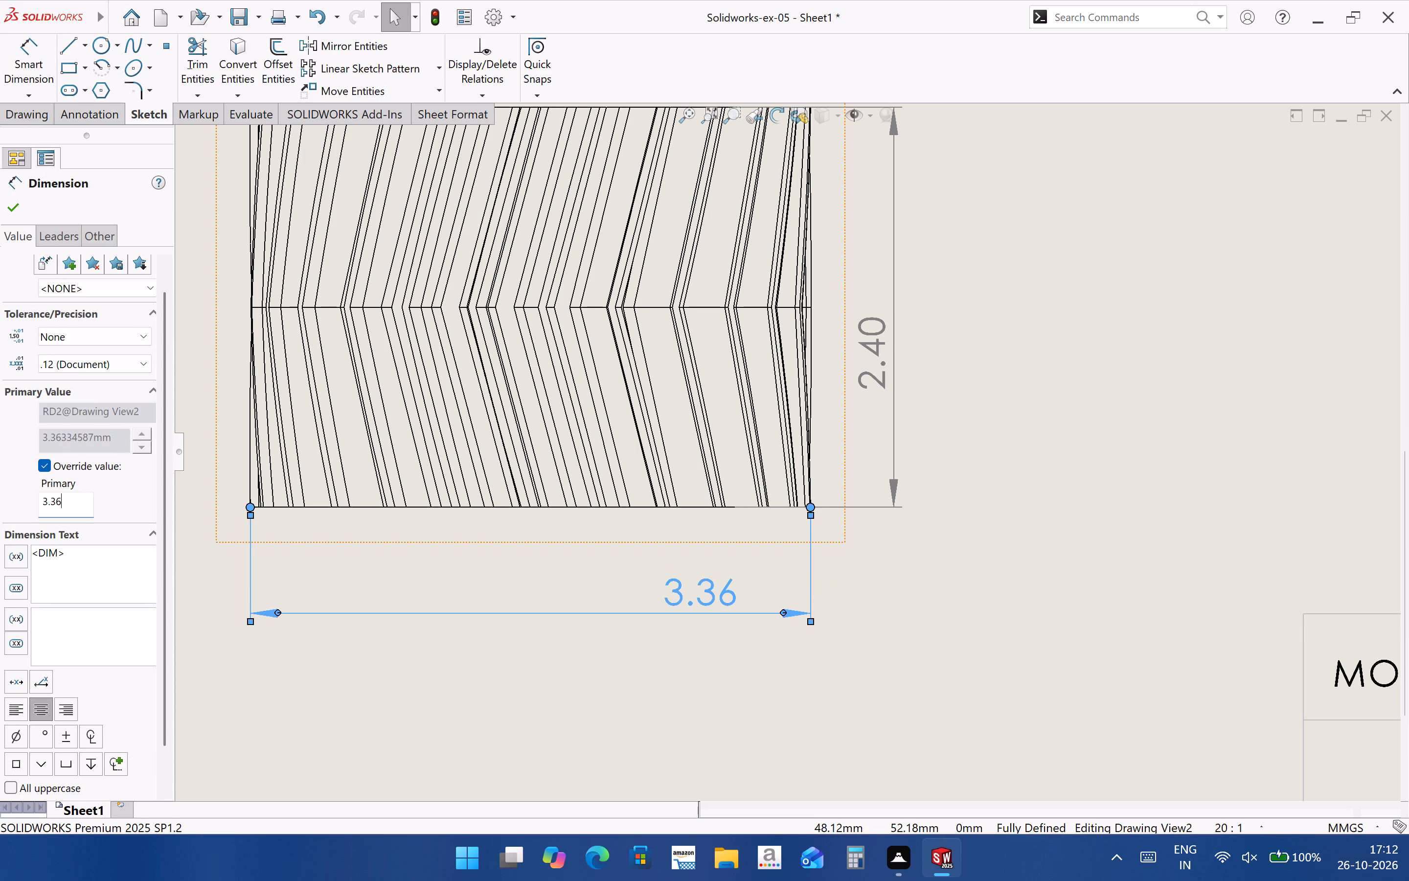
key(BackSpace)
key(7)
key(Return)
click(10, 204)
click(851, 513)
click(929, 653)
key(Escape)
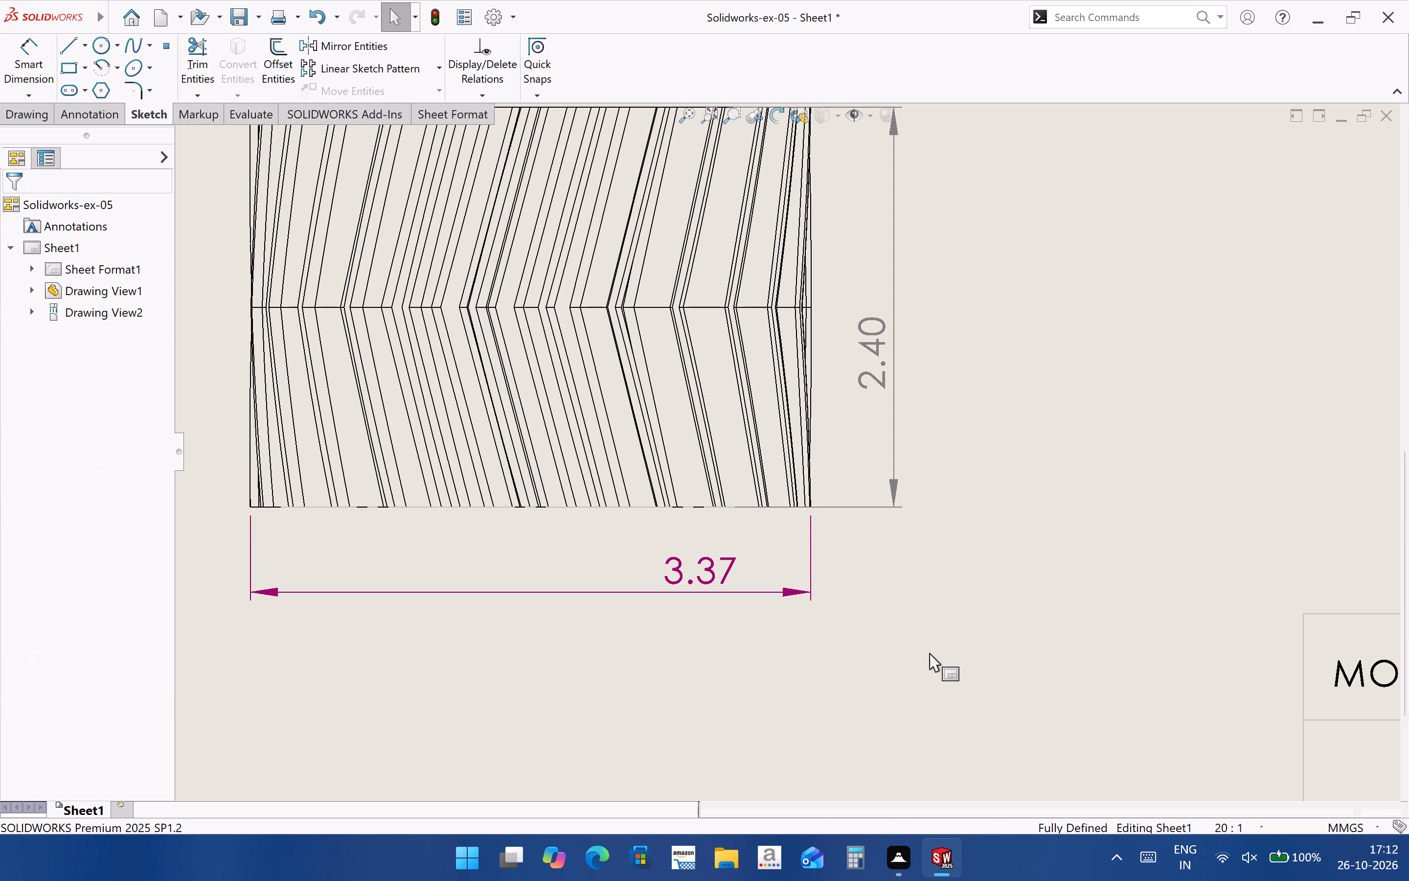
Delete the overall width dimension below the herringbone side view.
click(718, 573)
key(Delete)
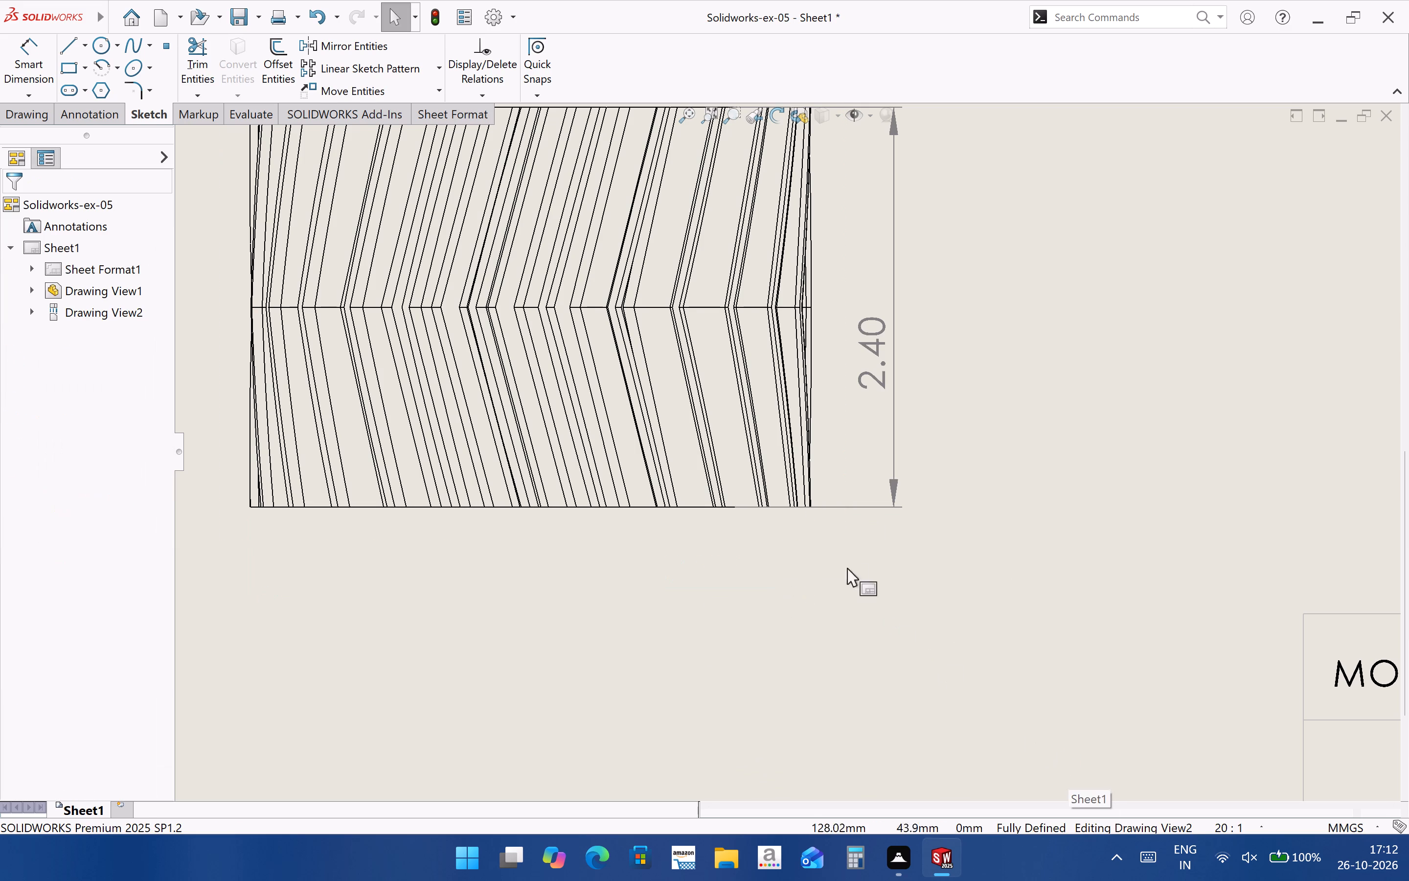
Dimension the overall width of the herringbone side view between its two bottom corners, placing the dimension below the view.
scroll(826, 533, down, 16)
scroll(824, 501, up, 1)
scroll(847, 540, down, 8)
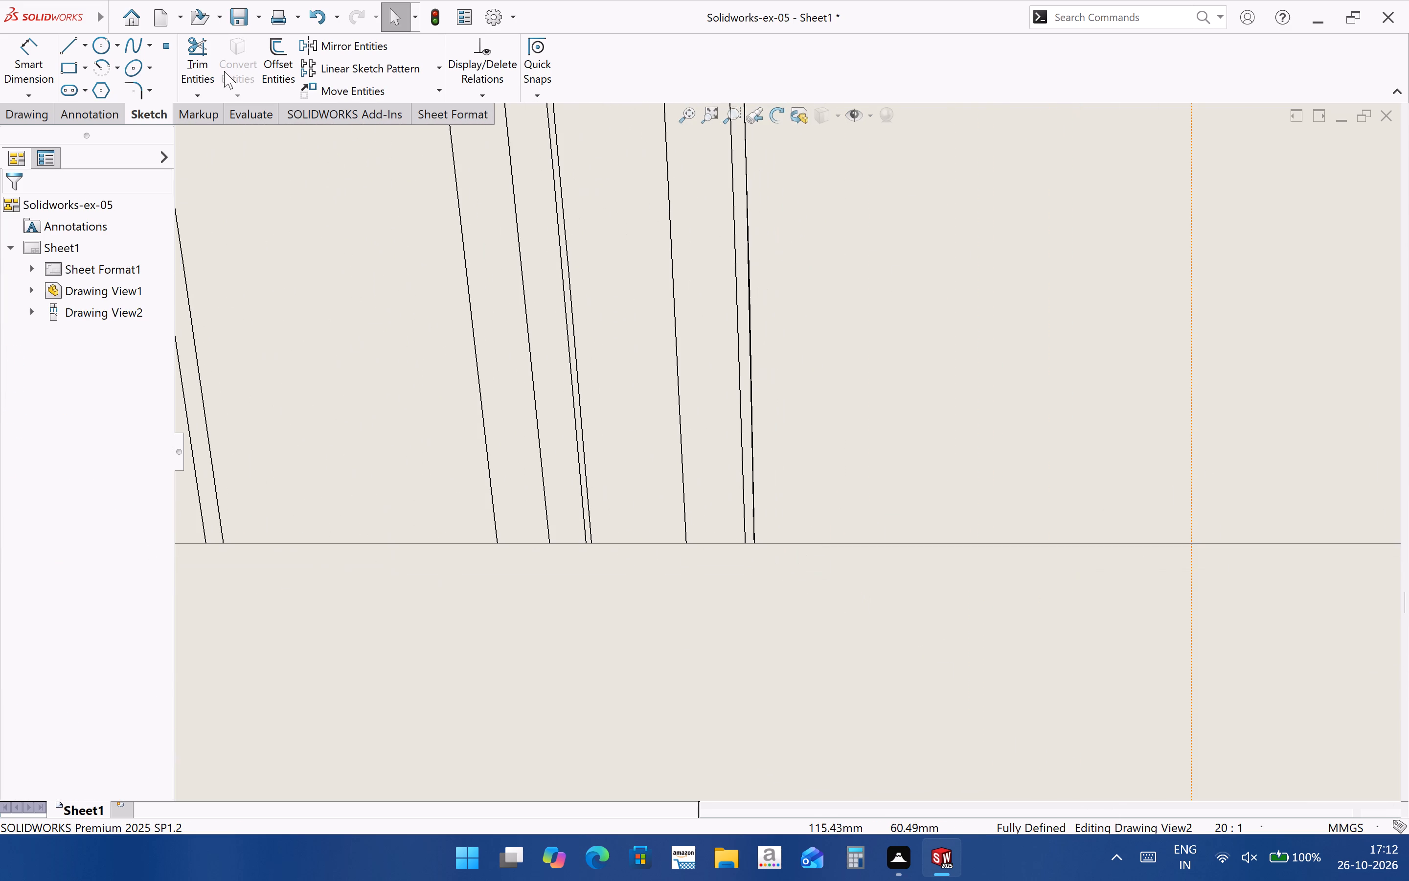
click(41, 70)
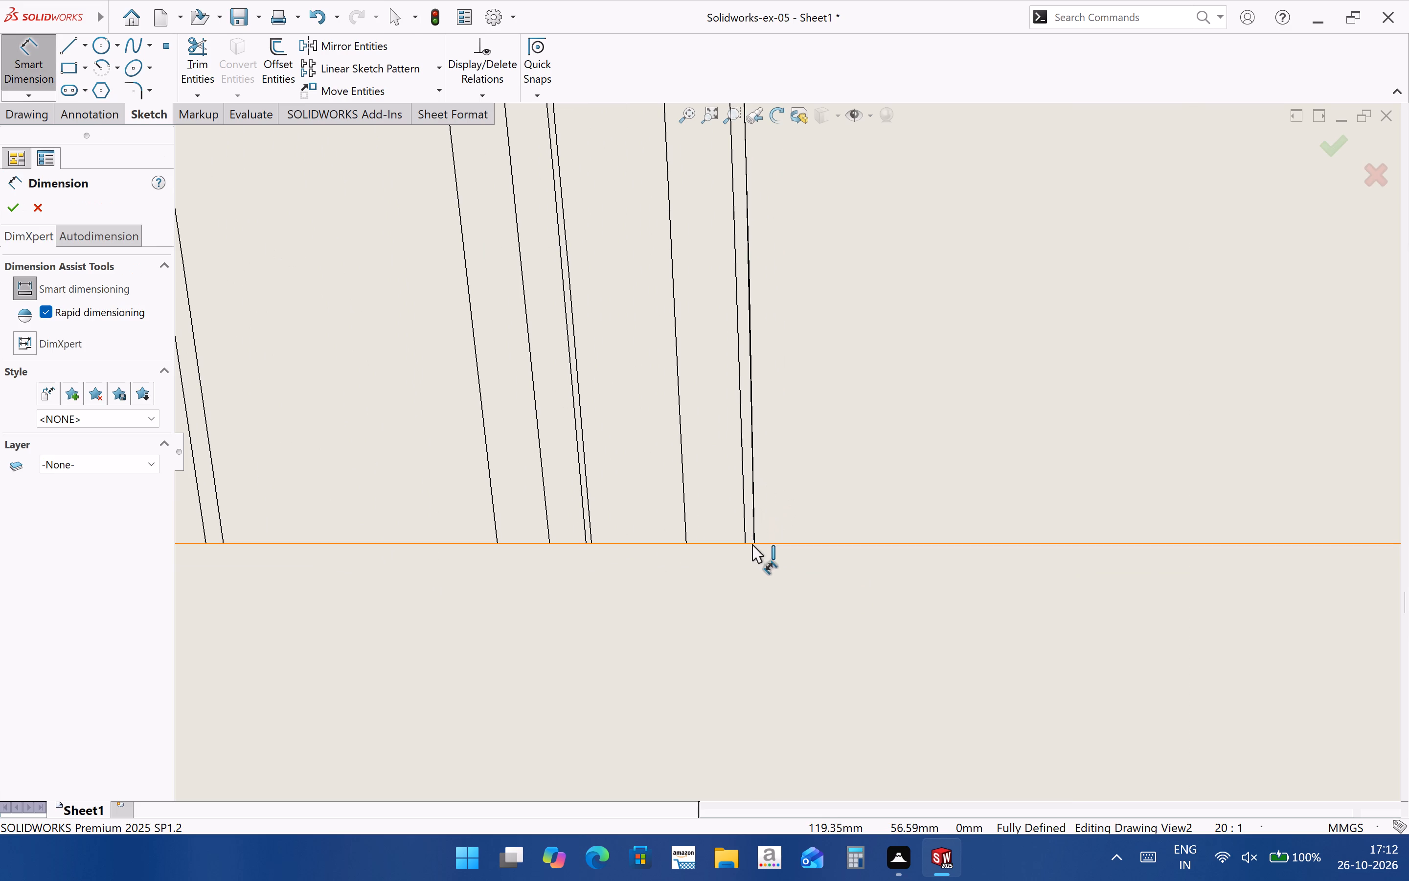
click(755, 543)
scroll(964, 602, up, 7)
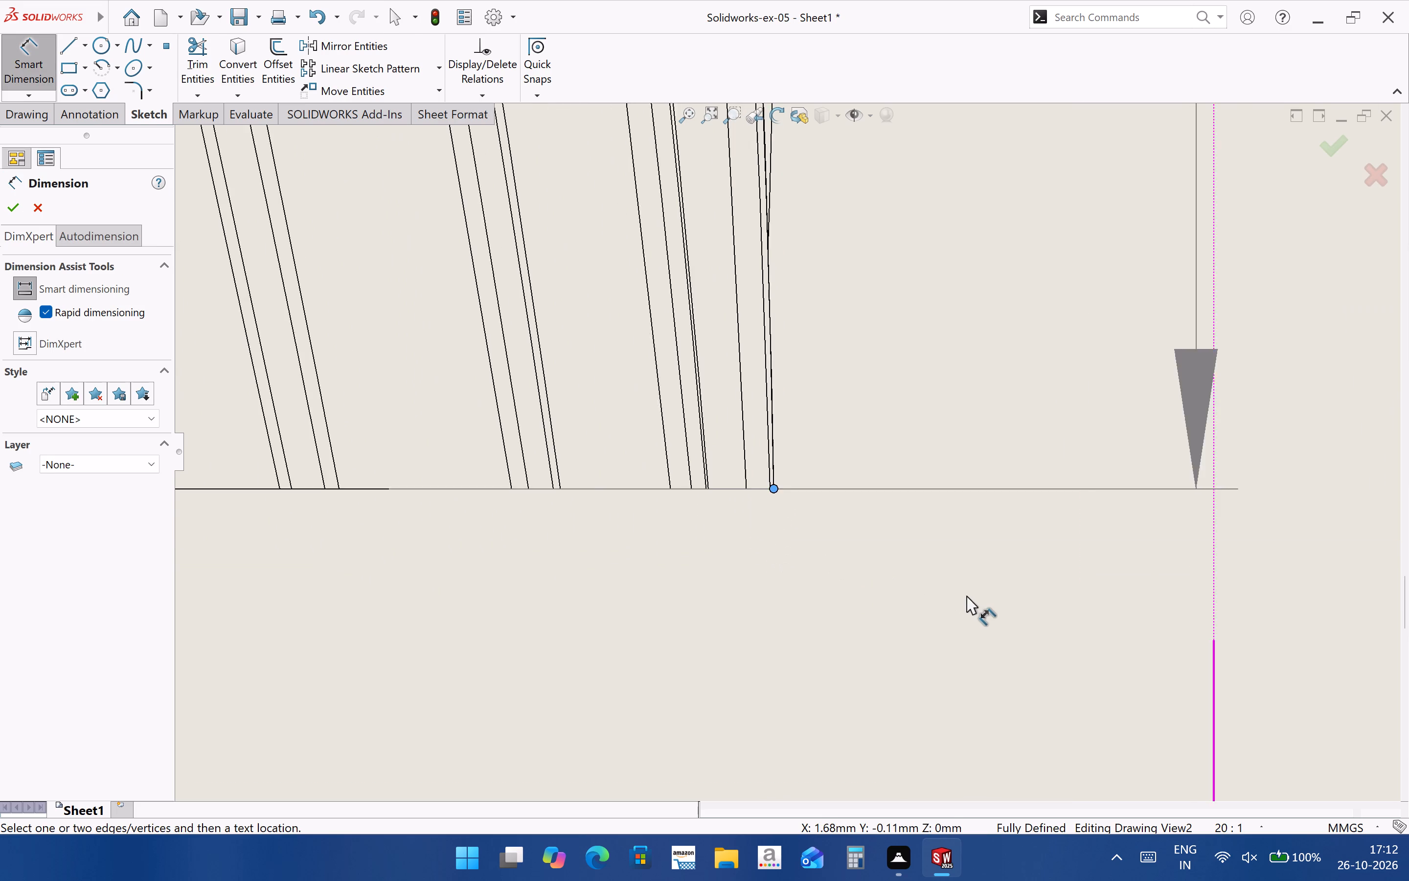
scroll(966, 596, up, 8)
scroll(356, 429, down, 13)
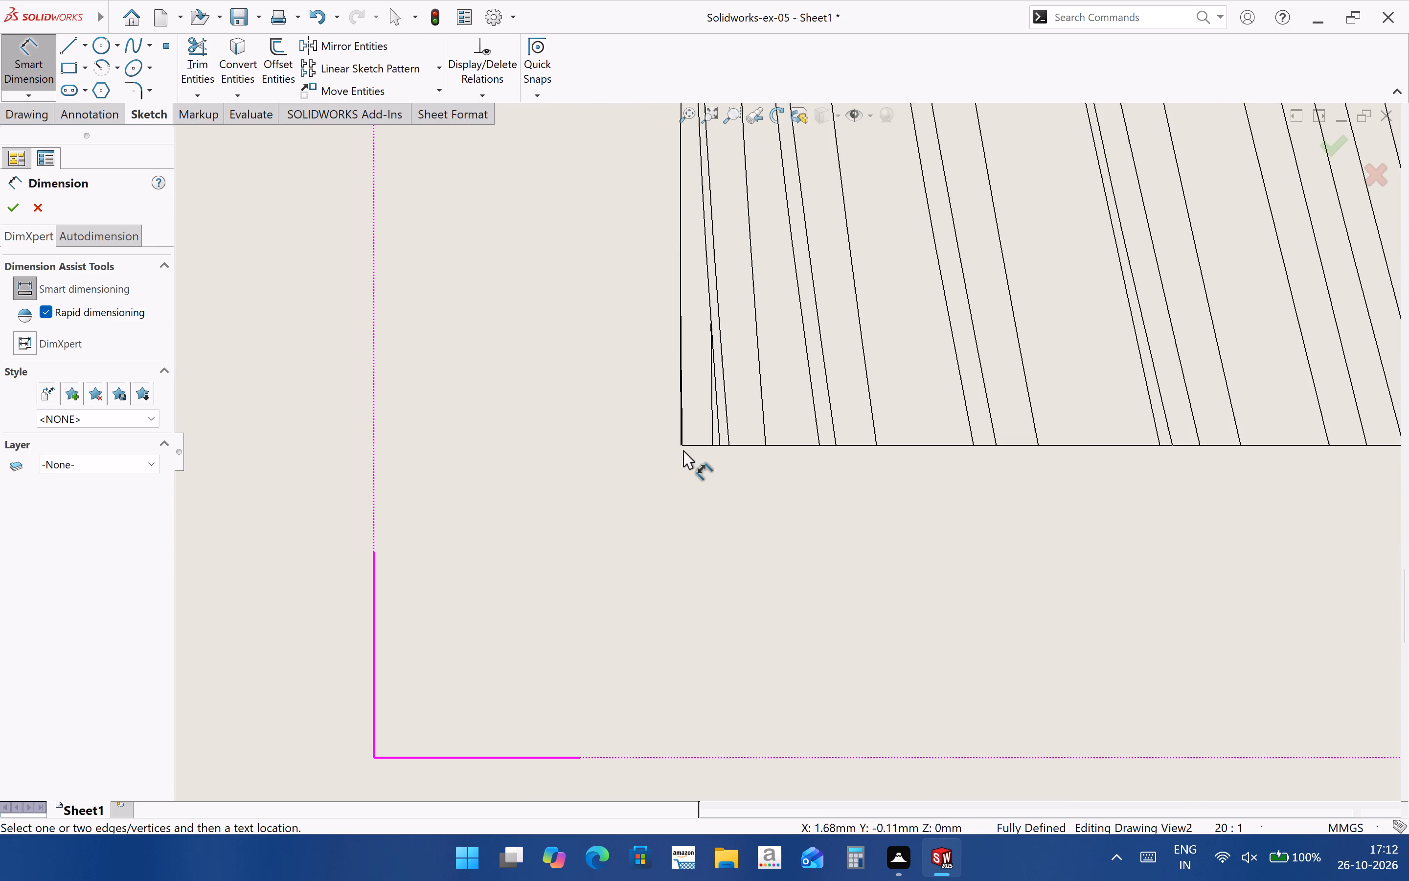
scroll(680, 449, down, 14)
click(723, 494)
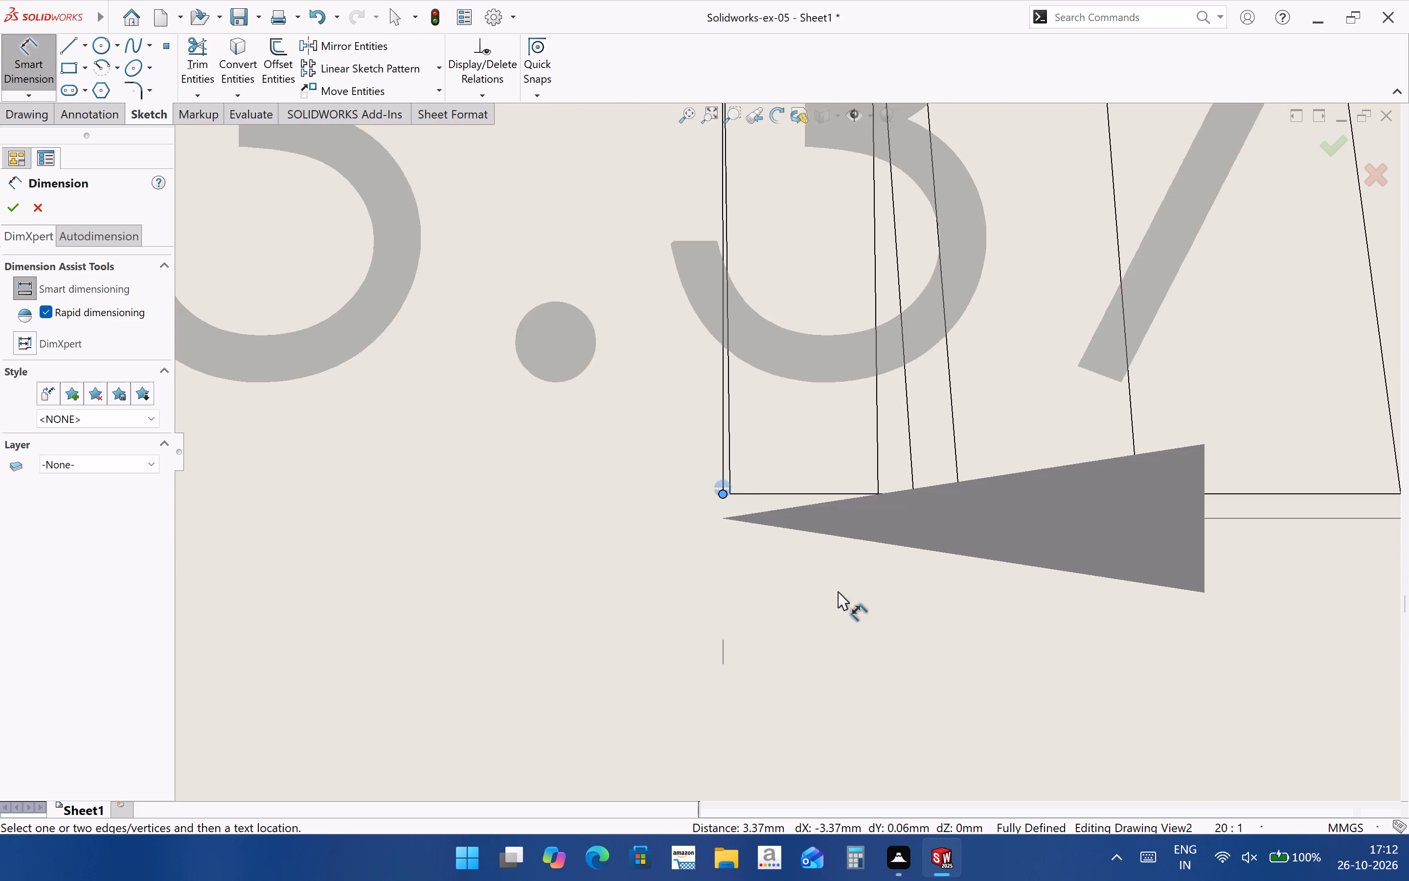
scroll(838, 591, up, 20)
scroll(838, 591, up, 1)
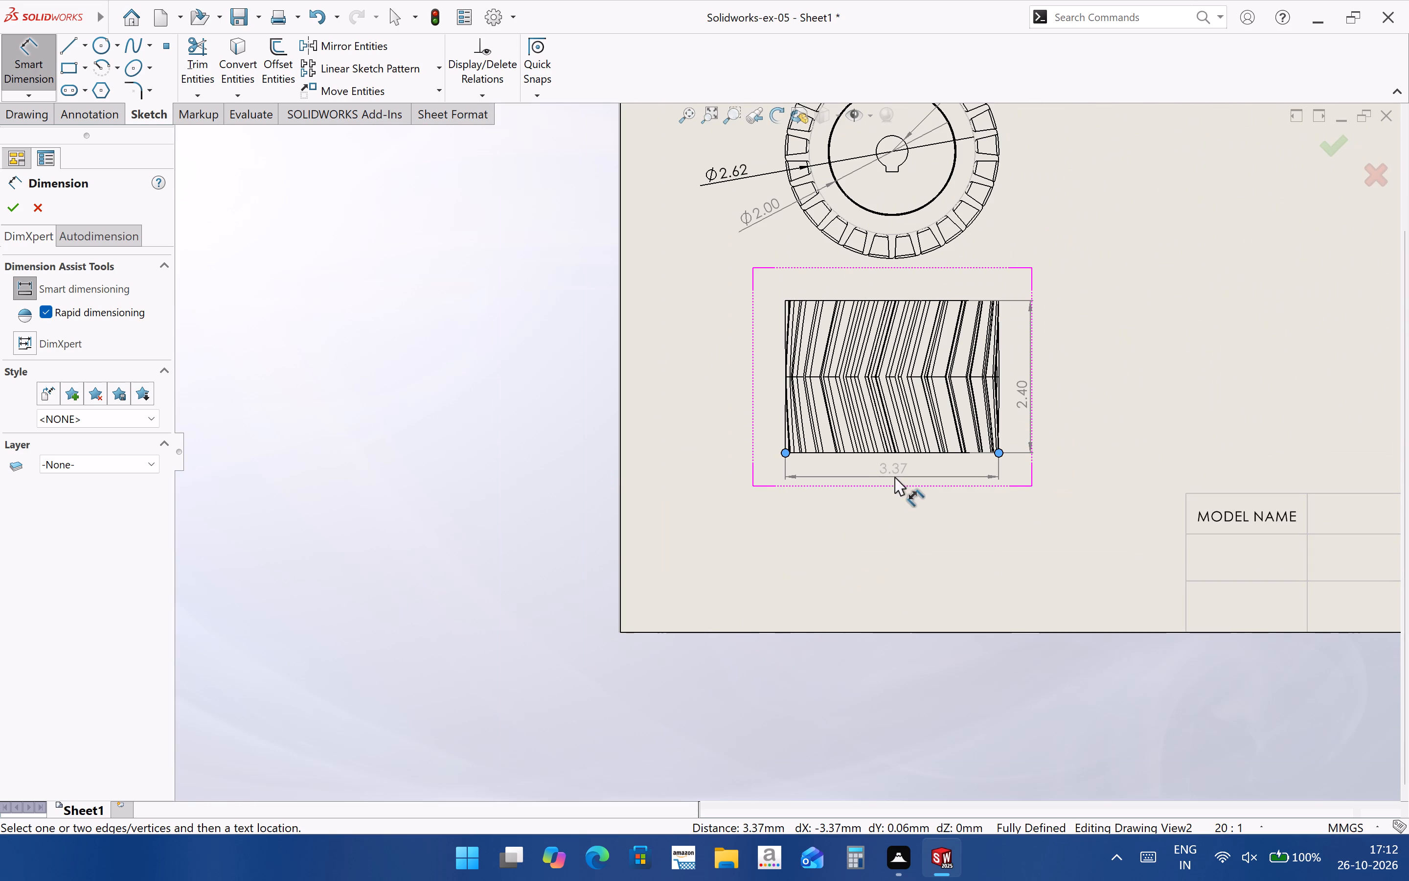
click(901, 483)
scroll(920, 572, up, 1)
click(974, 550)
Dimension the depth of the bore's keyway from its side edge in the gear's front view, placing the dimension above the gear.
scroll(807, 570, up, 3)
scroll(972, 408, down, 3)
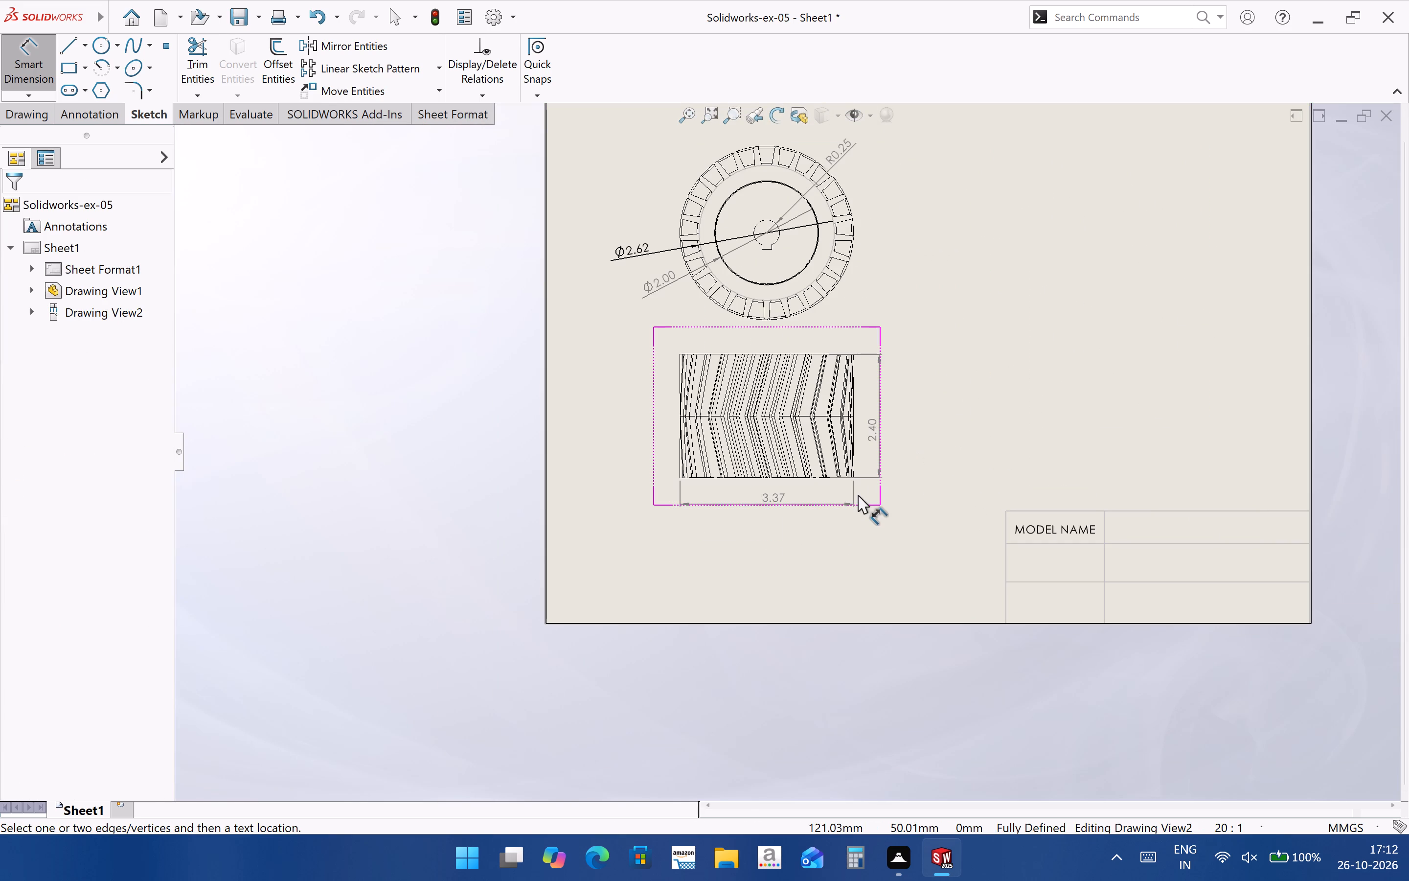
scroll(792, 189, down, 17)
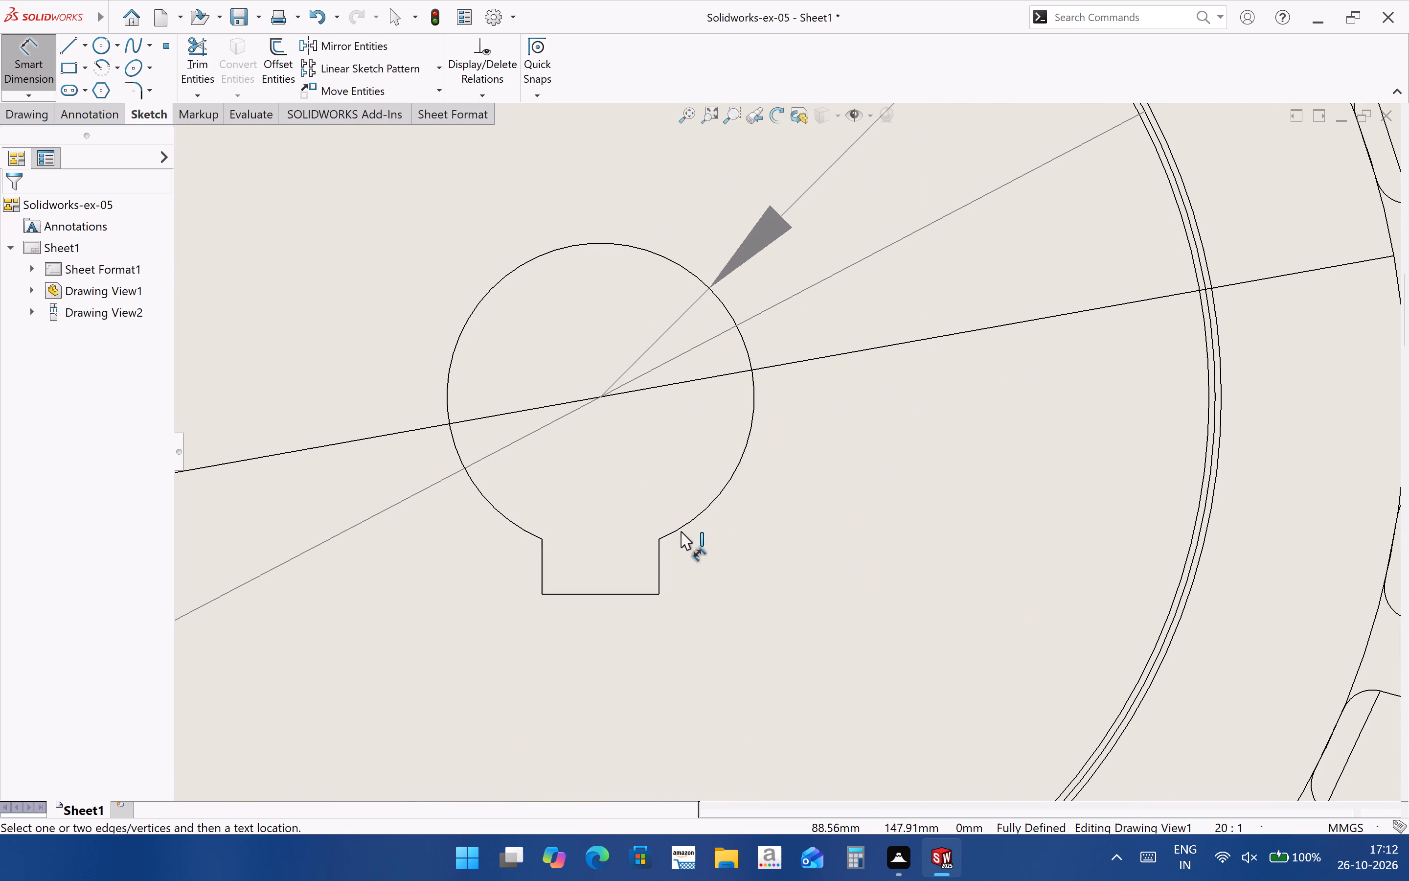
click(658, 569)
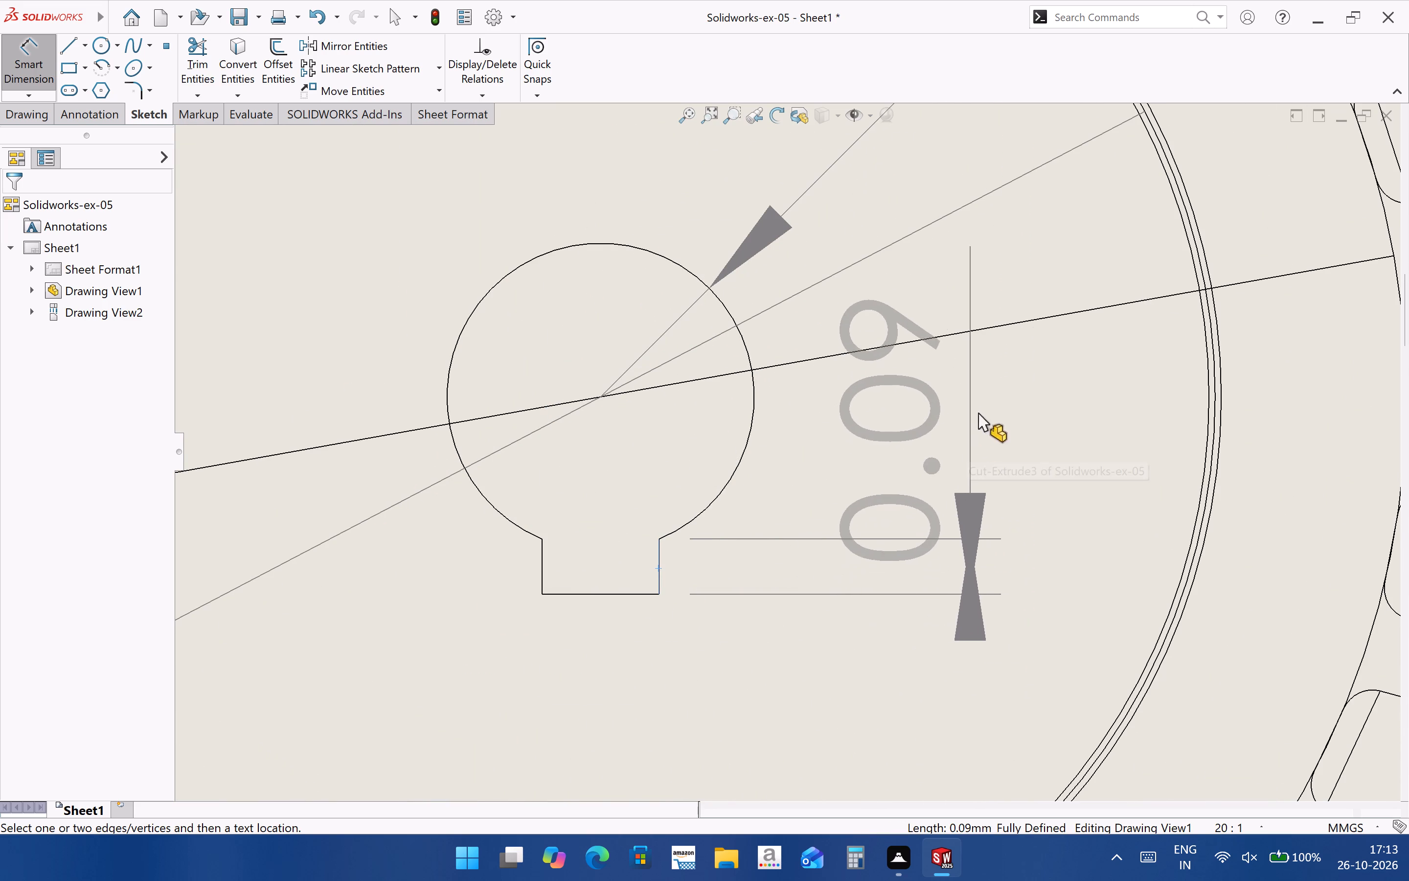
click(1009, 338)
scroll(988, 507, up, 4)
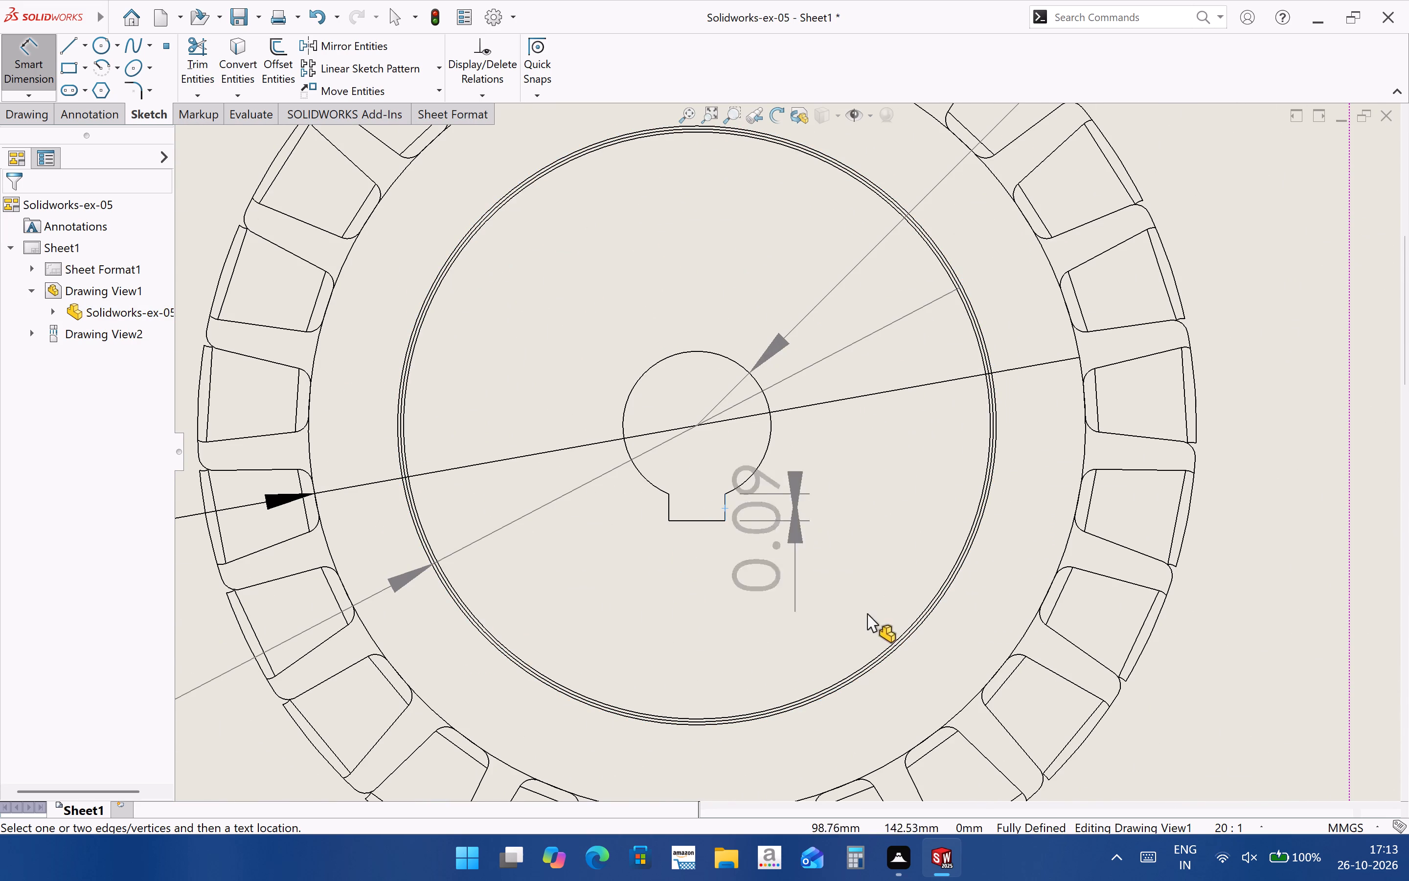
click(963, 627)
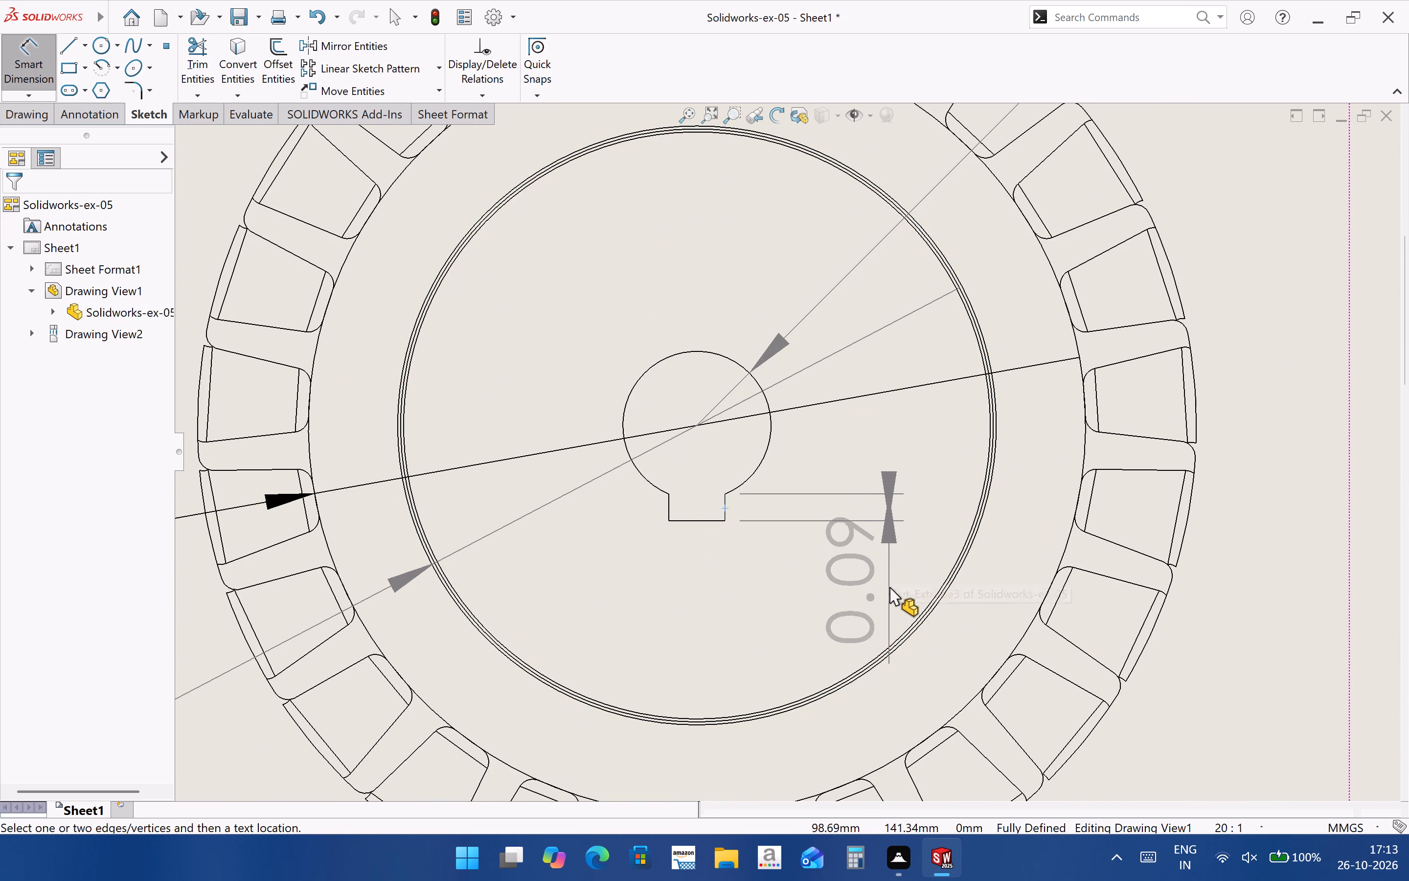
click(889, 588)
scroll(923, 507, up, 7)
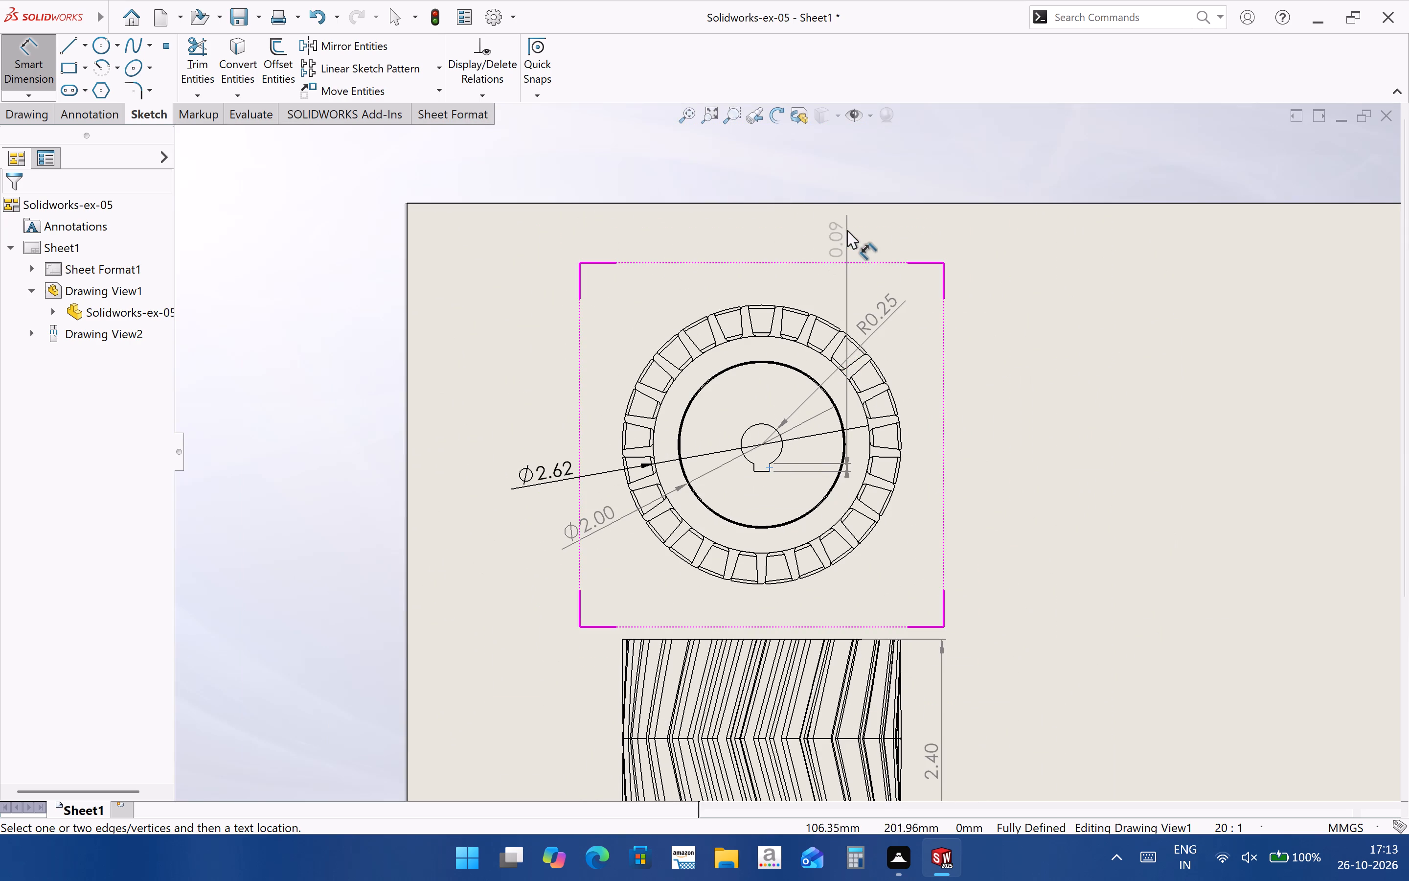
click(846, 228)
click(1129, 576)
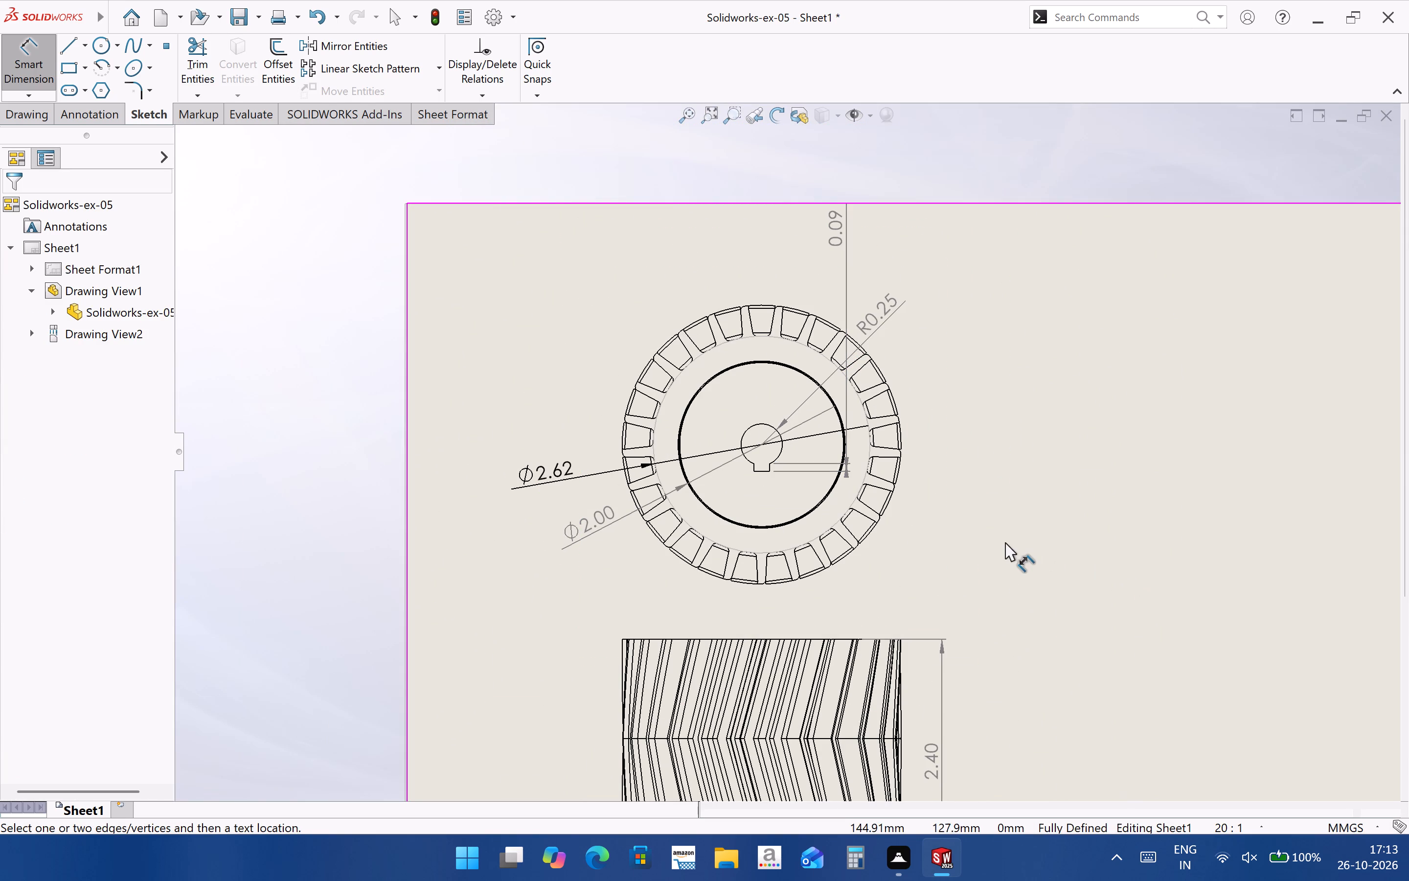
Dimension the keyway's width from its bottom edge in the gear's front view.
scroll(765, 517, down, 3)
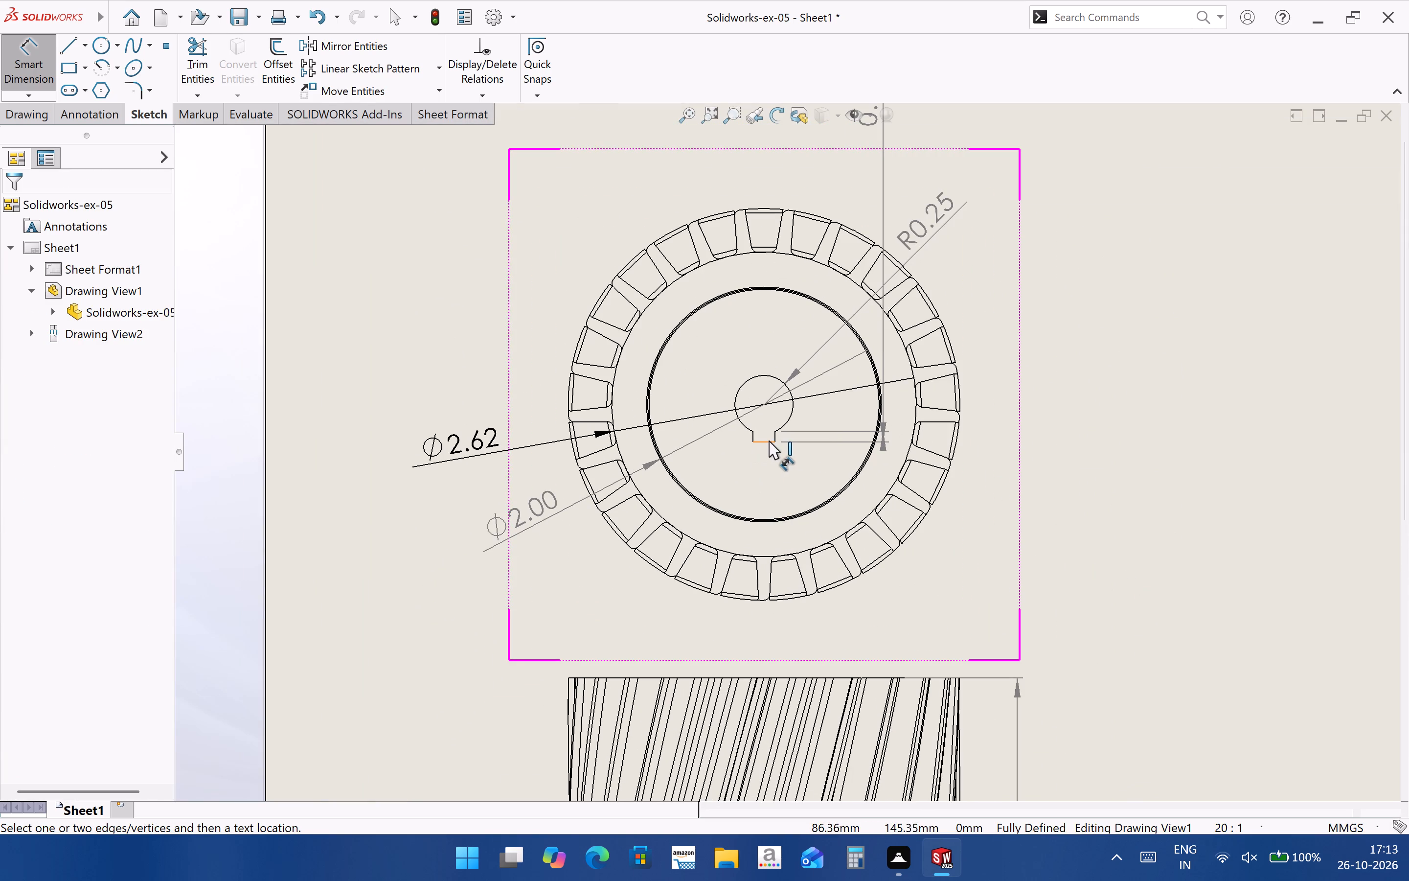
click(770, 440)
click(813, 486)
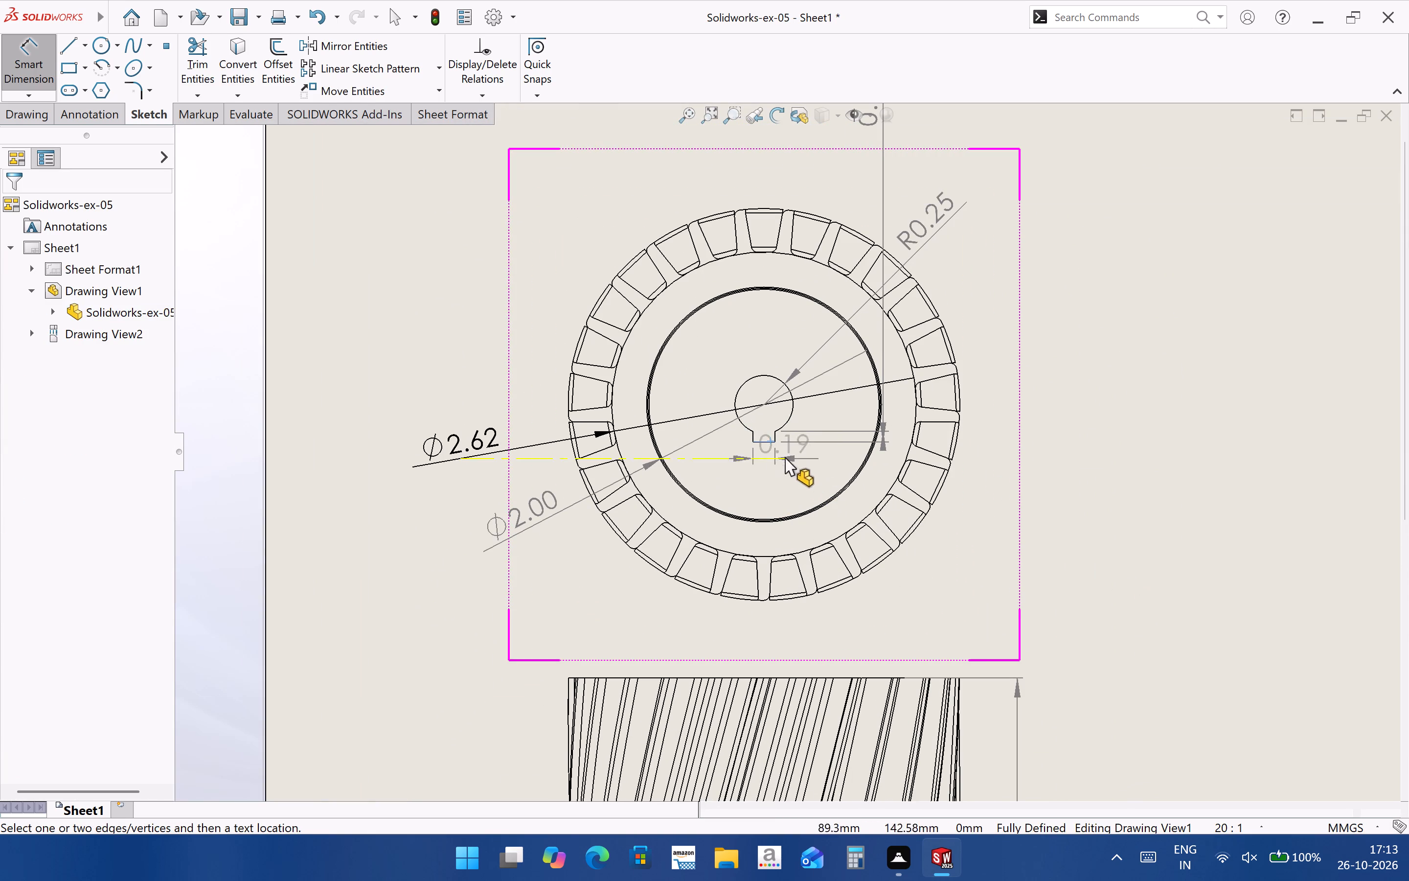
click(1051, 486)
scroll(1117, 569, up, 3)
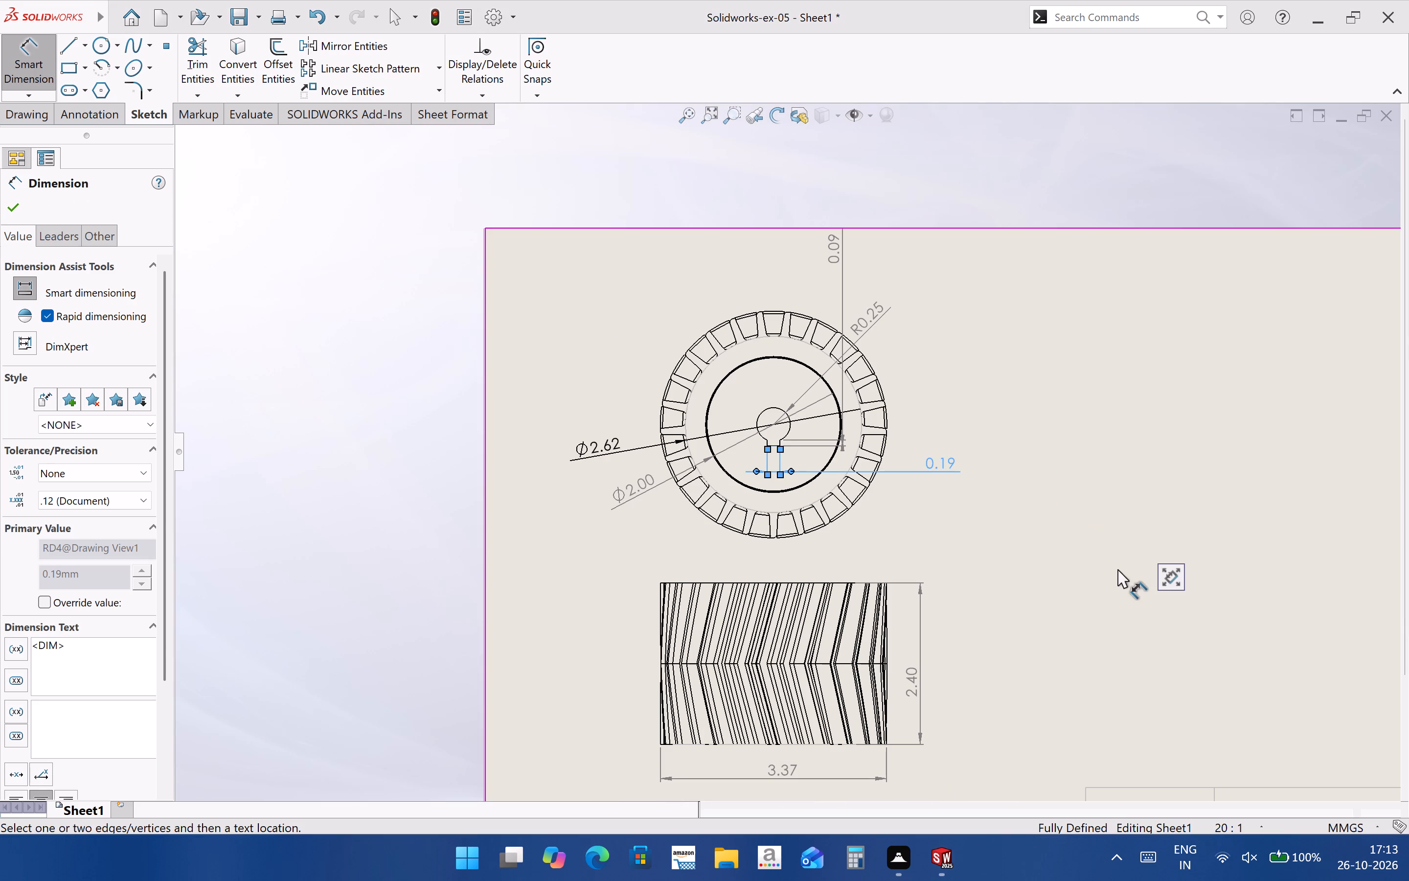
Move the keyway's depth and width dimensions inside the gear's front view, close to the keyway.
drag(838, 243, 807, 419)
drag(806, 420, 792, 385)
drag(940, 469, 806, 469)
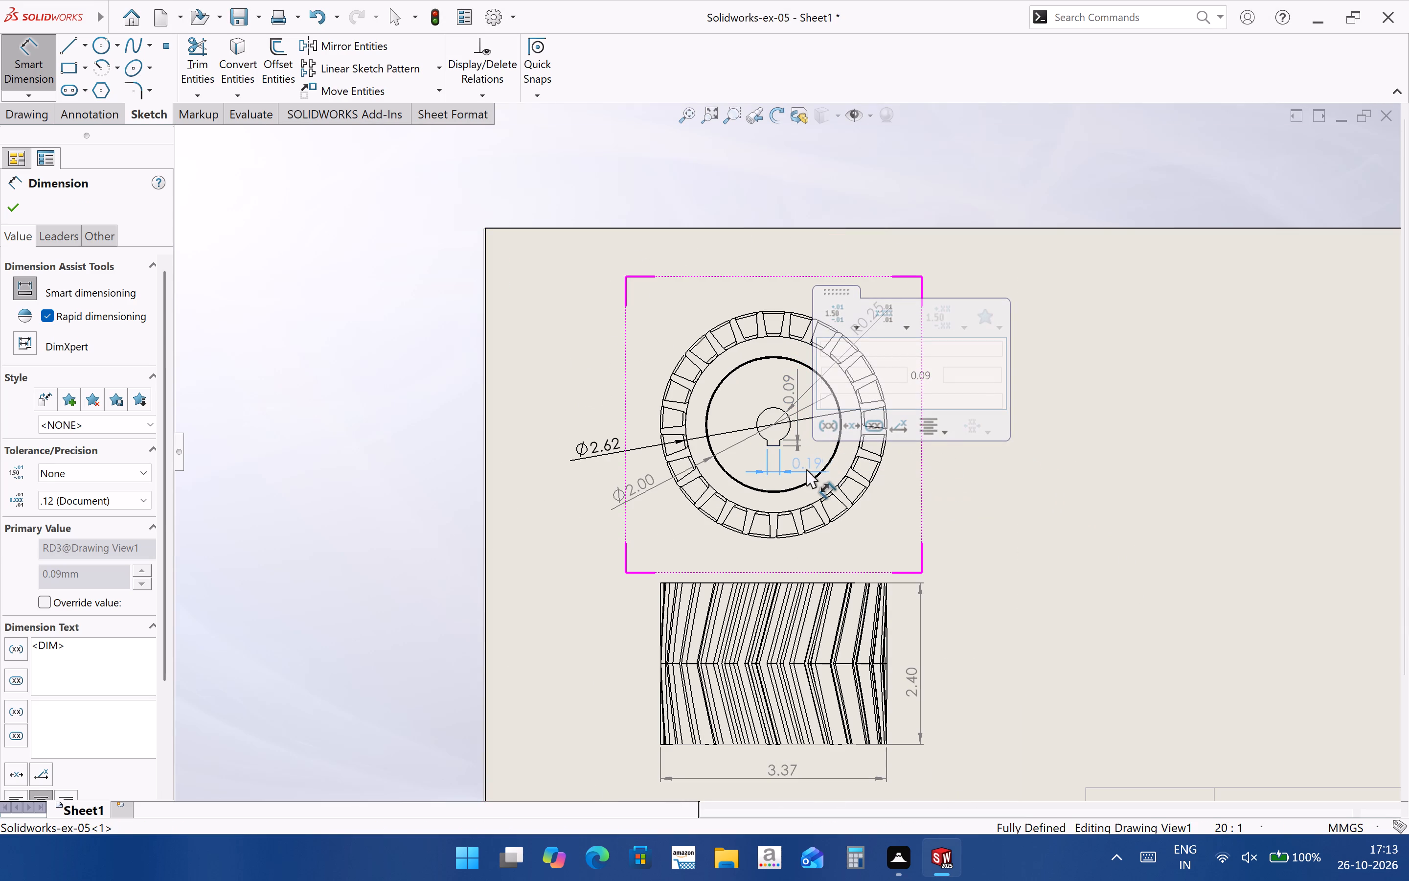
drag(806, 469, 805, 469)
click(1044, 541)
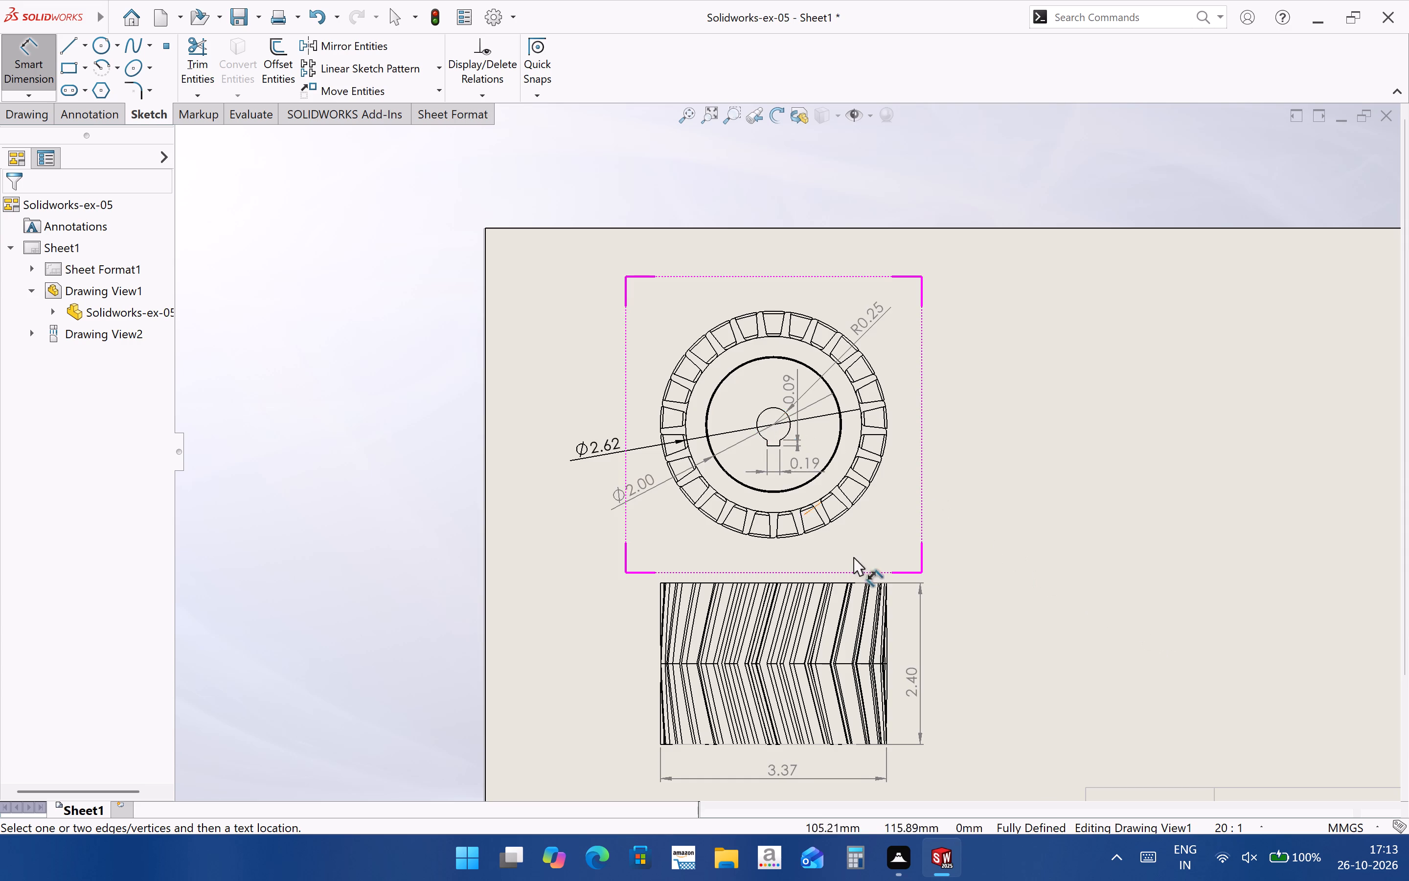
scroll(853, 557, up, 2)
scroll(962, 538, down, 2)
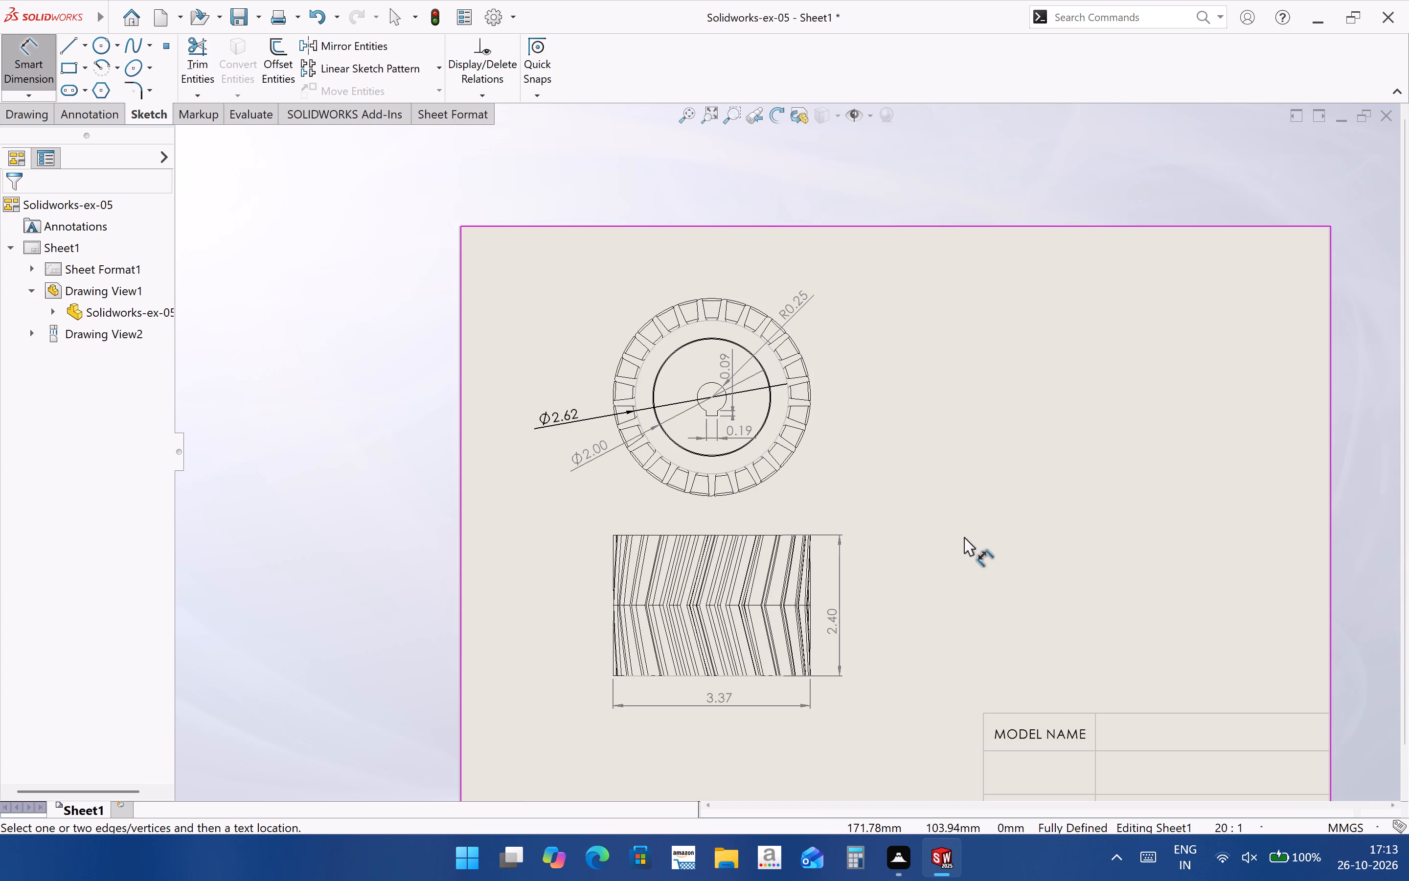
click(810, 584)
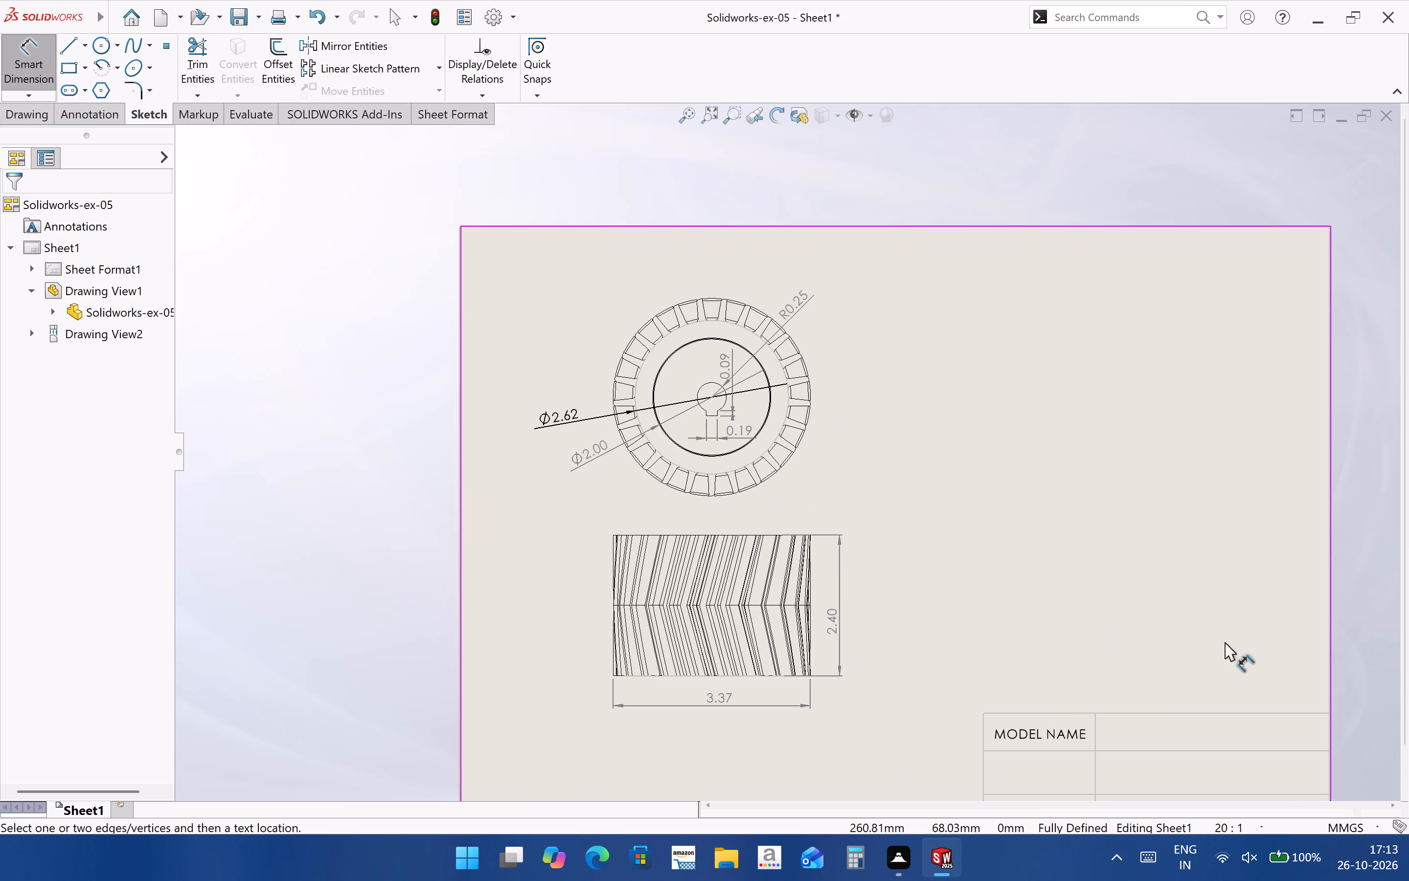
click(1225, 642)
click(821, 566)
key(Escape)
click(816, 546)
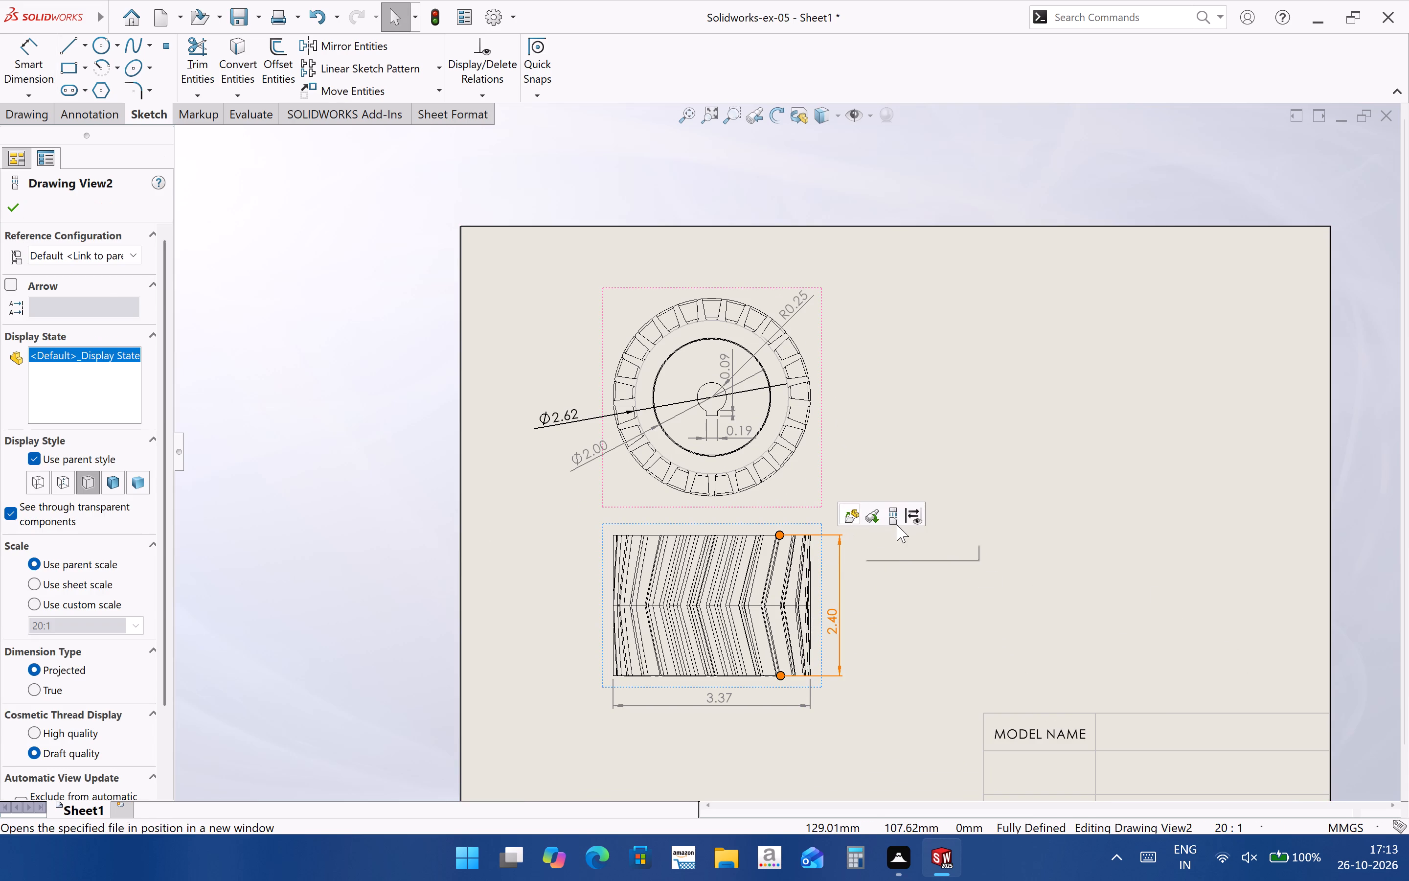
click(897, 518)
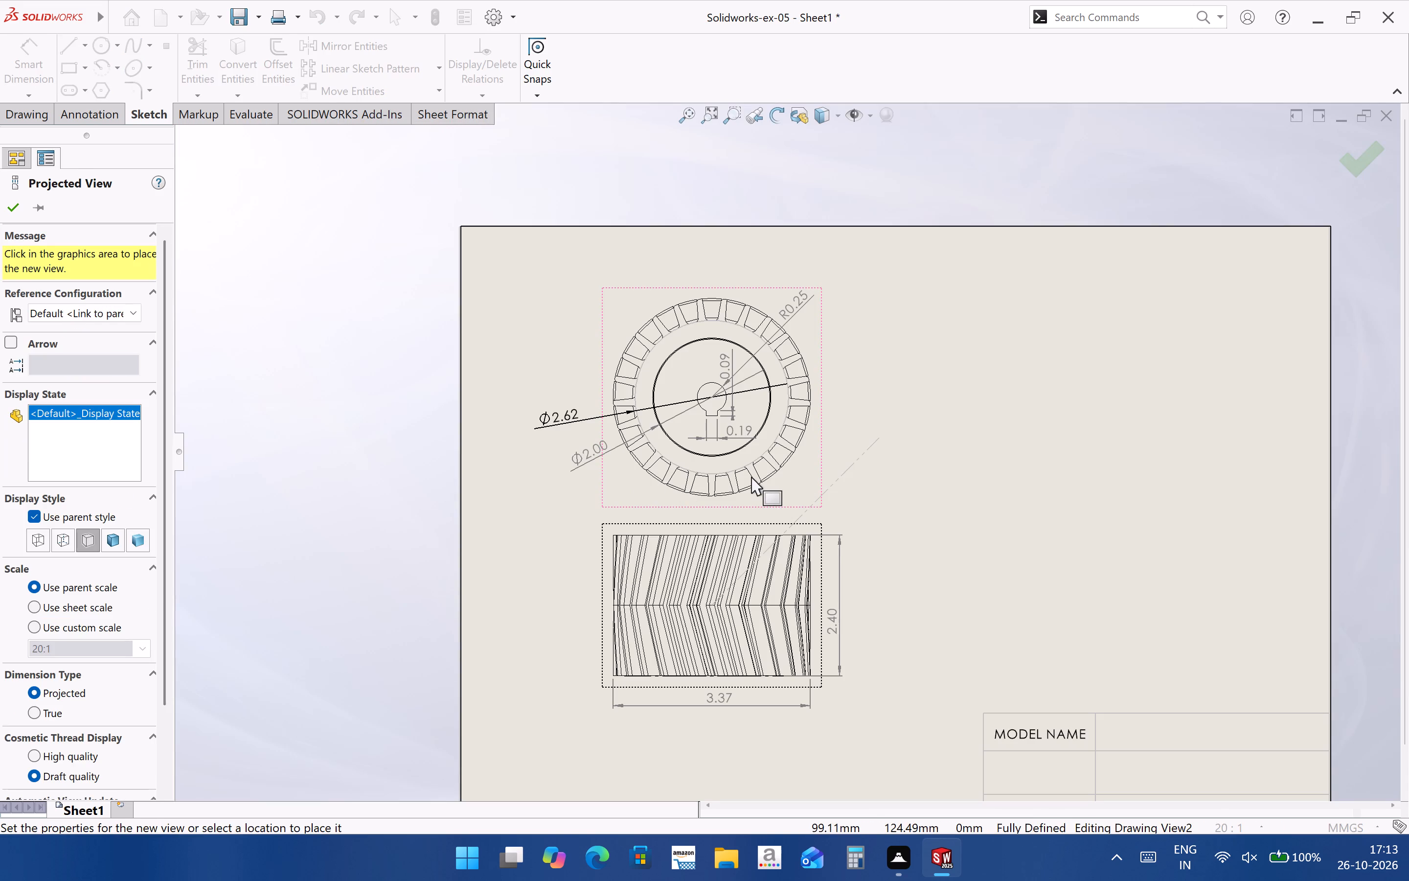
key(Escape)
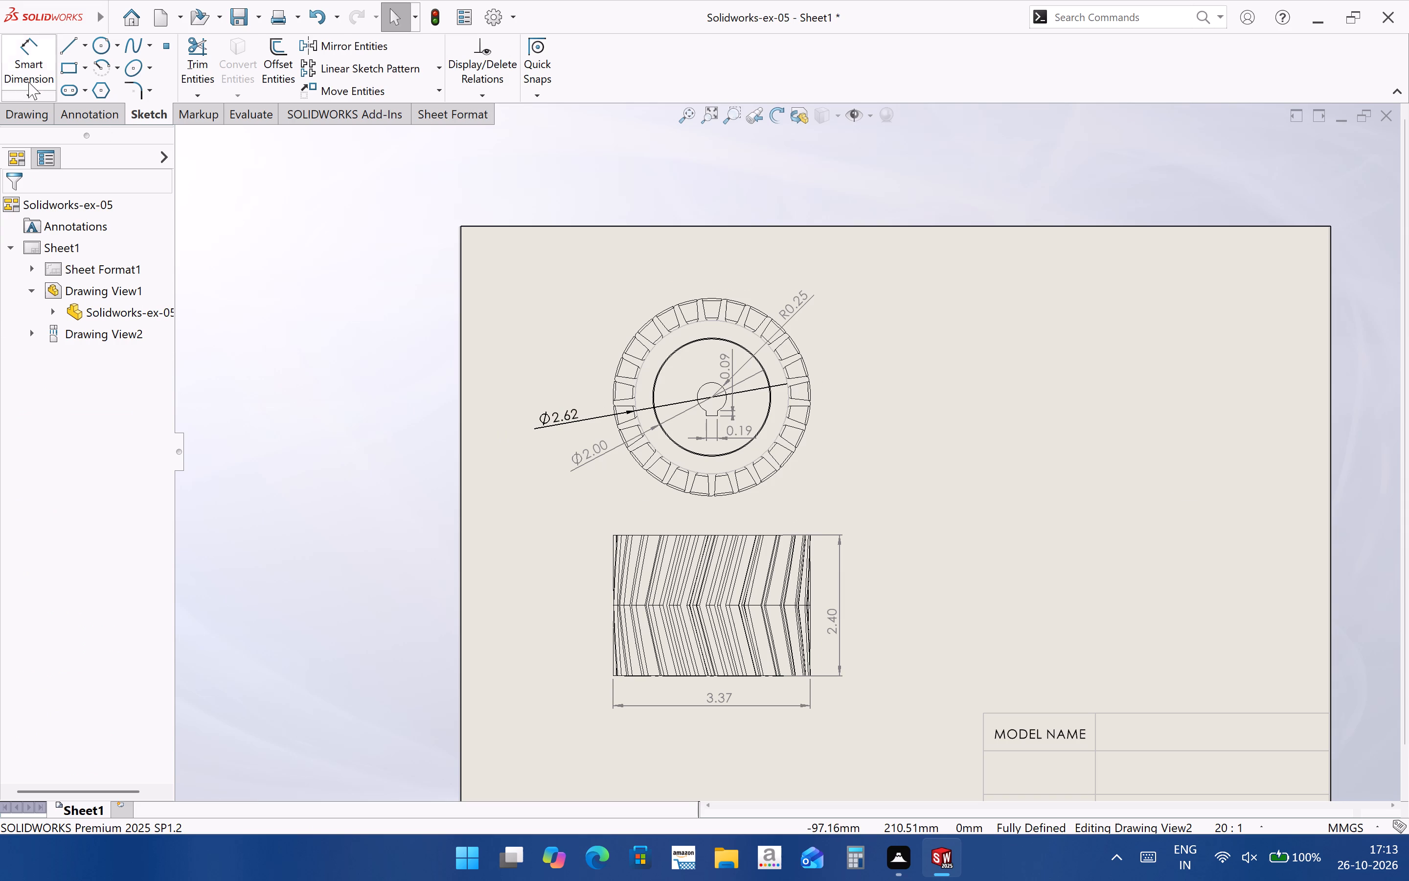
Insert an isometric model view of Solidworks-ex-05 on the sheet, beside the two dimensioned views and above the title block.
click(31, 106)
click(30, 61)
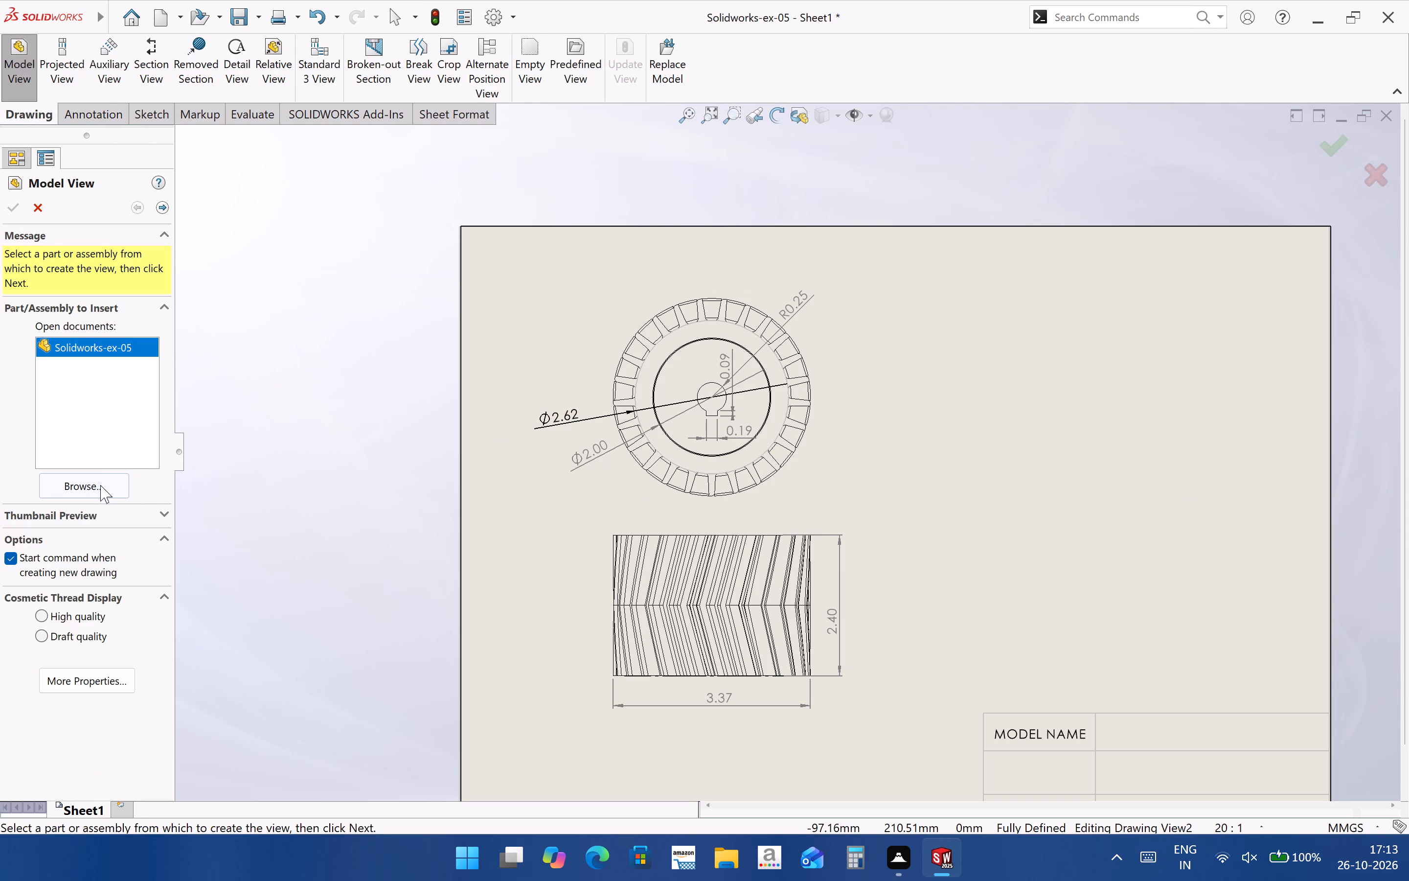
double_click(107, 342)
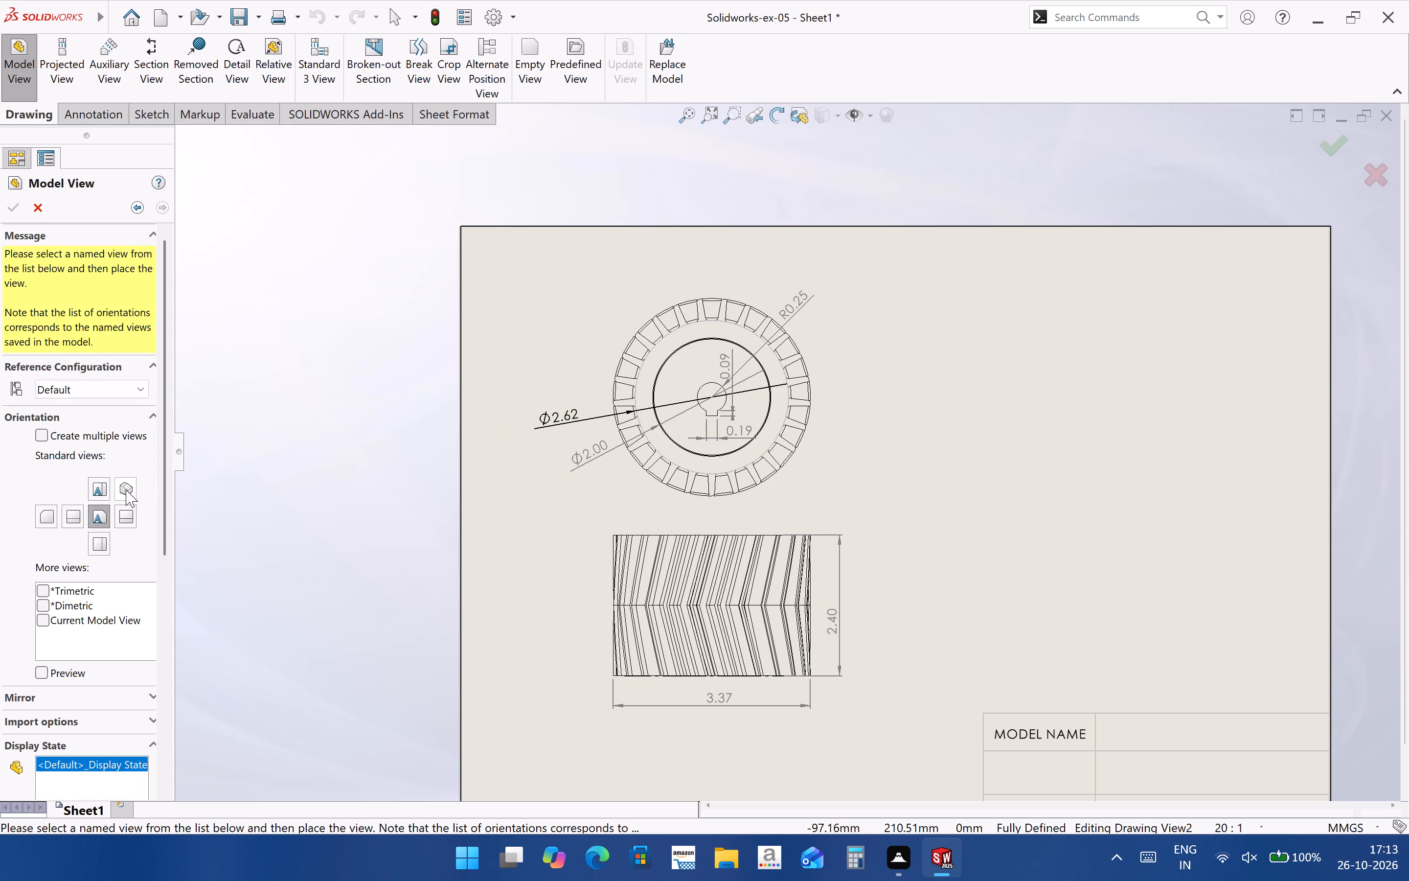
click(125, 489)
click(1098, 468)
click(1144, 594)
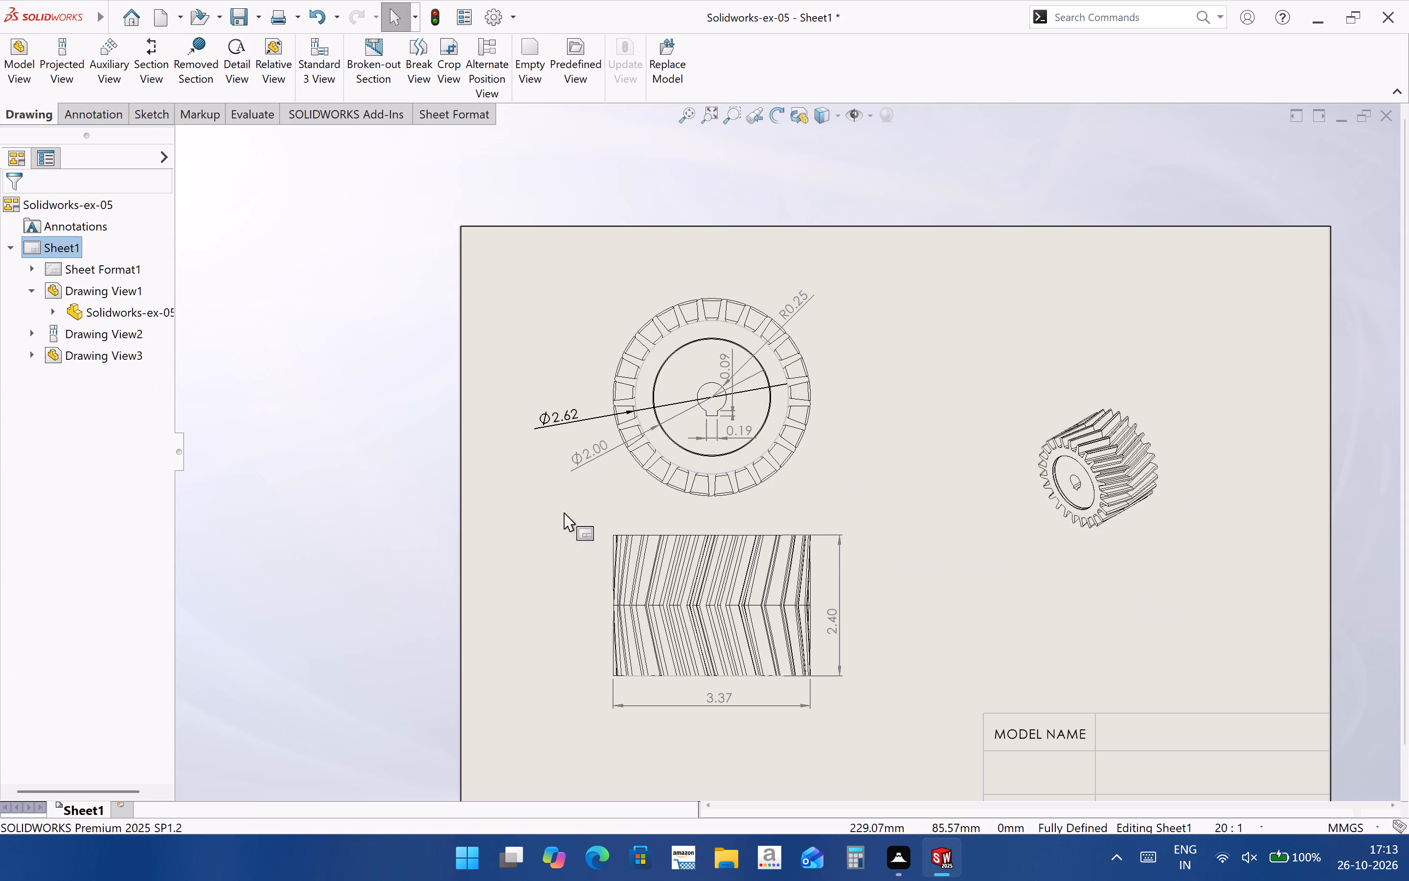
Rotate the isometric gear view freehand to about -120 degrees so that the gear's axis stands upright.
click(1131, 505)
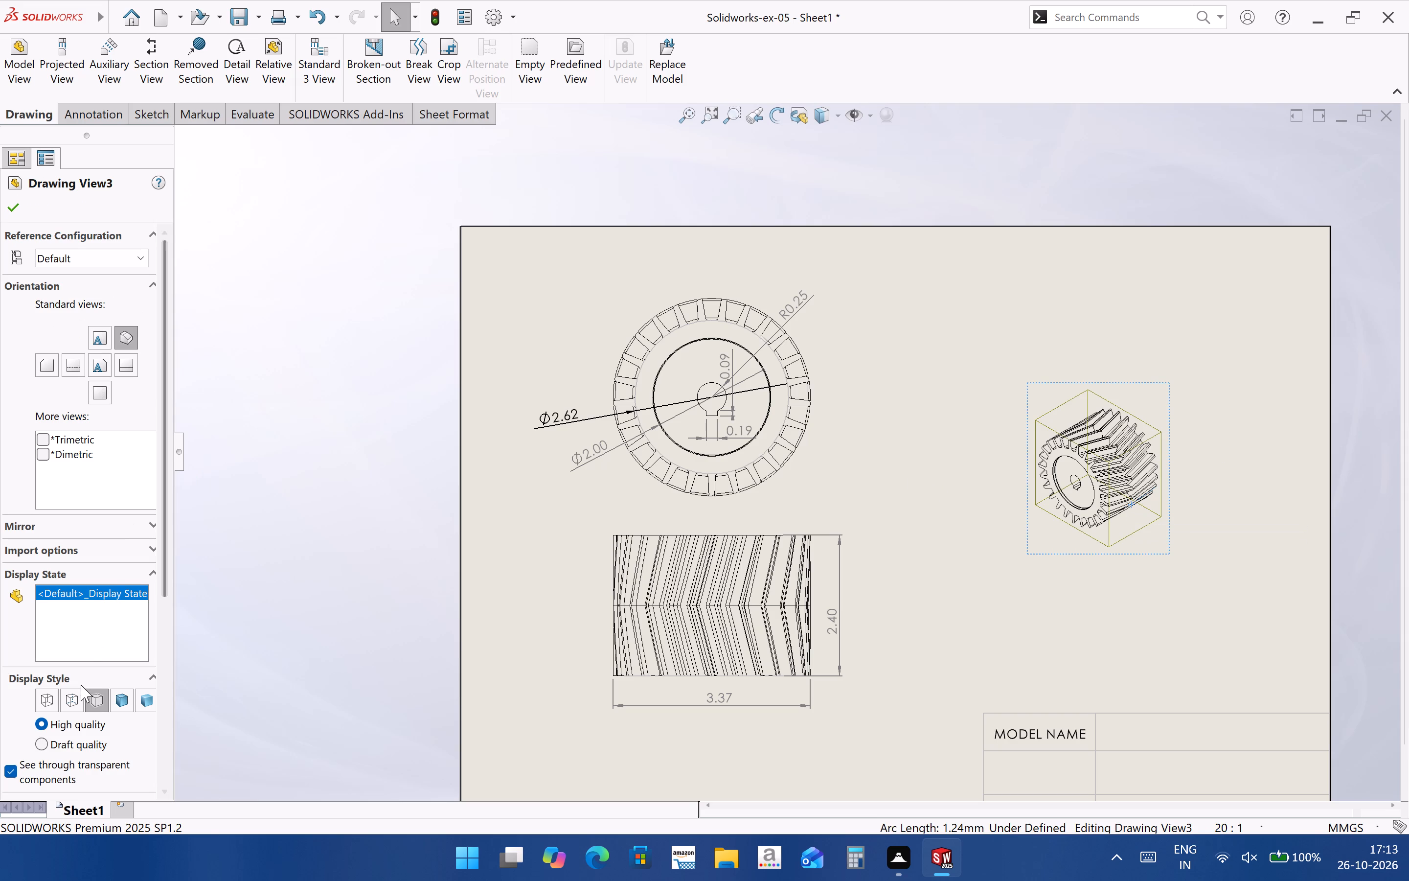
click(1068, 586)
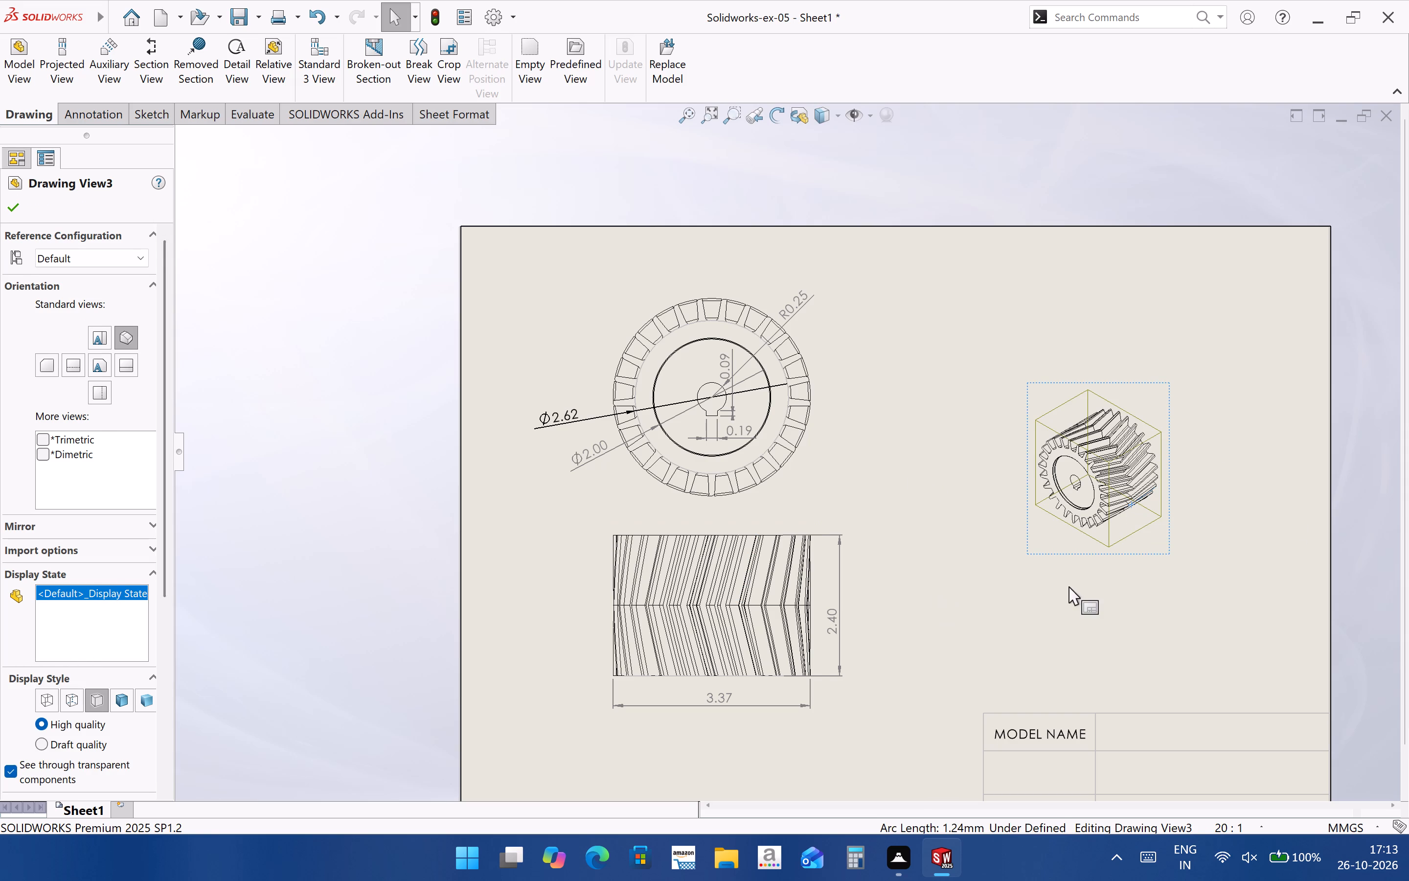
click(776, 121)
drag(1110, 506, 1068, 462)
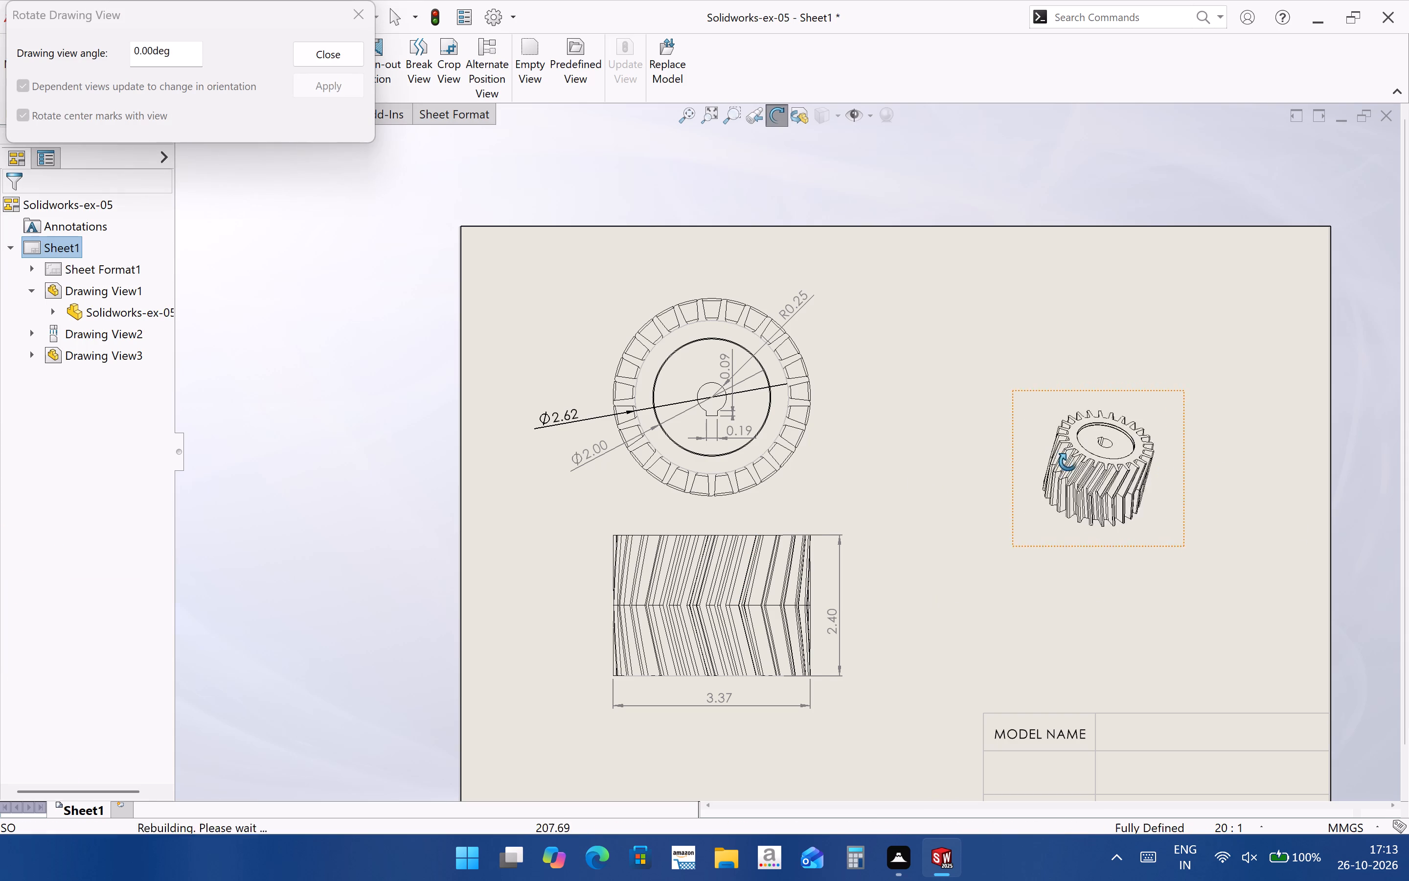
drag(1068, 462, 1088, 487)
drag(1154, 518, 1154, 518)
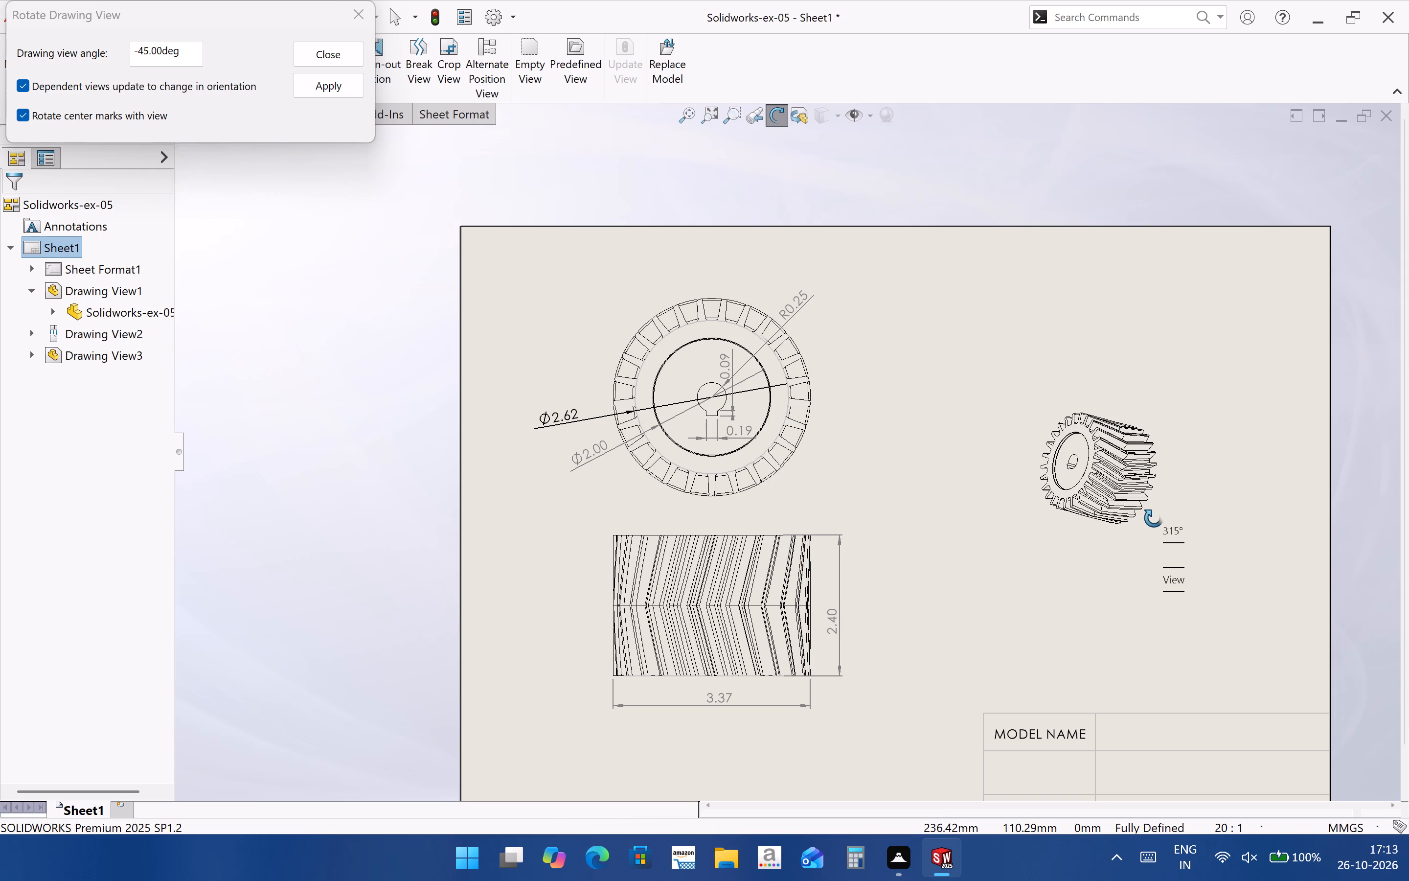
drag(1154, 518, 1063, 519)
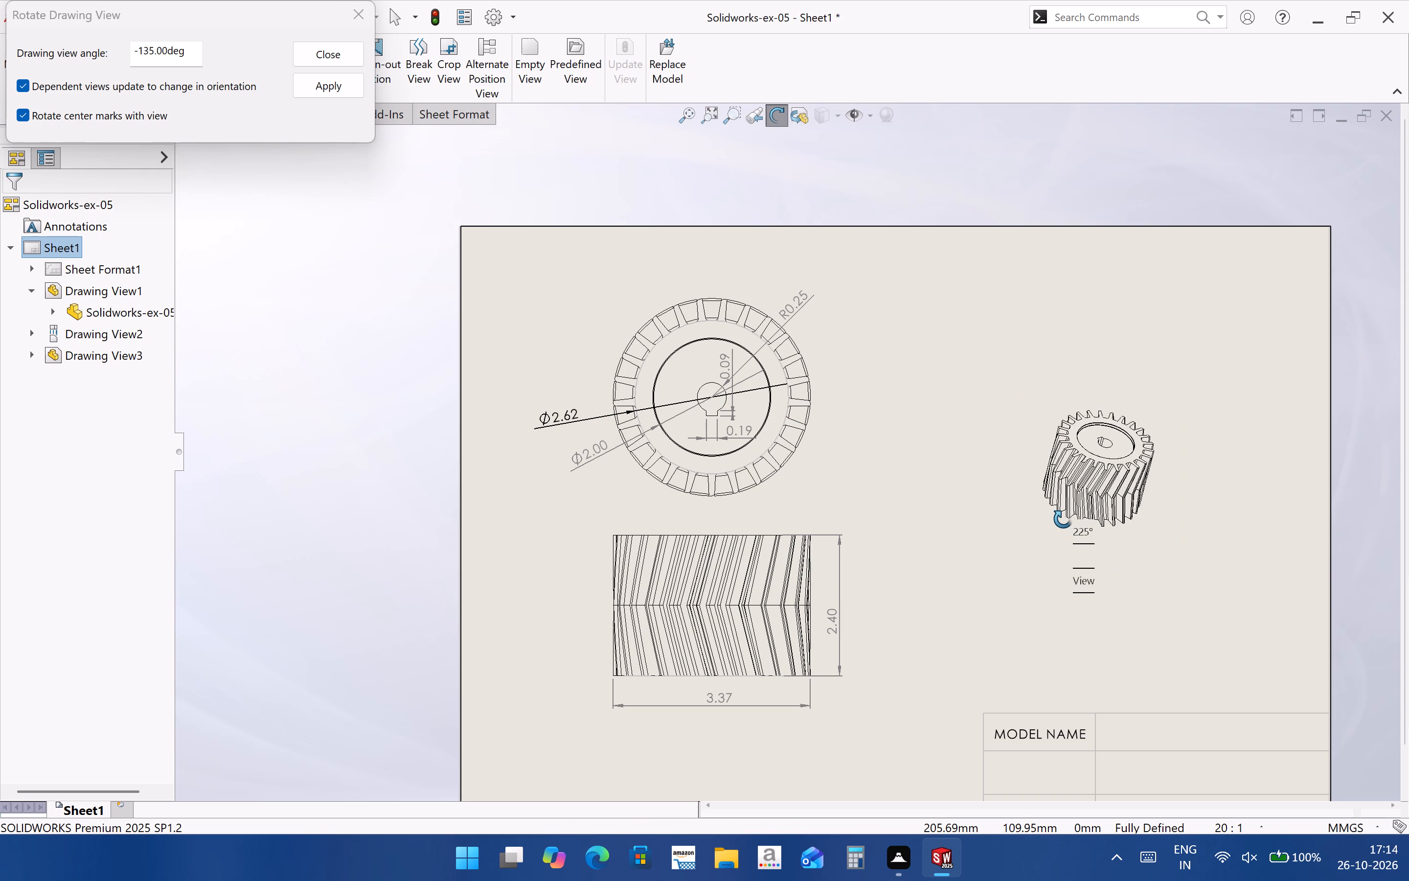
drag(1063, 519, 1073, 519)
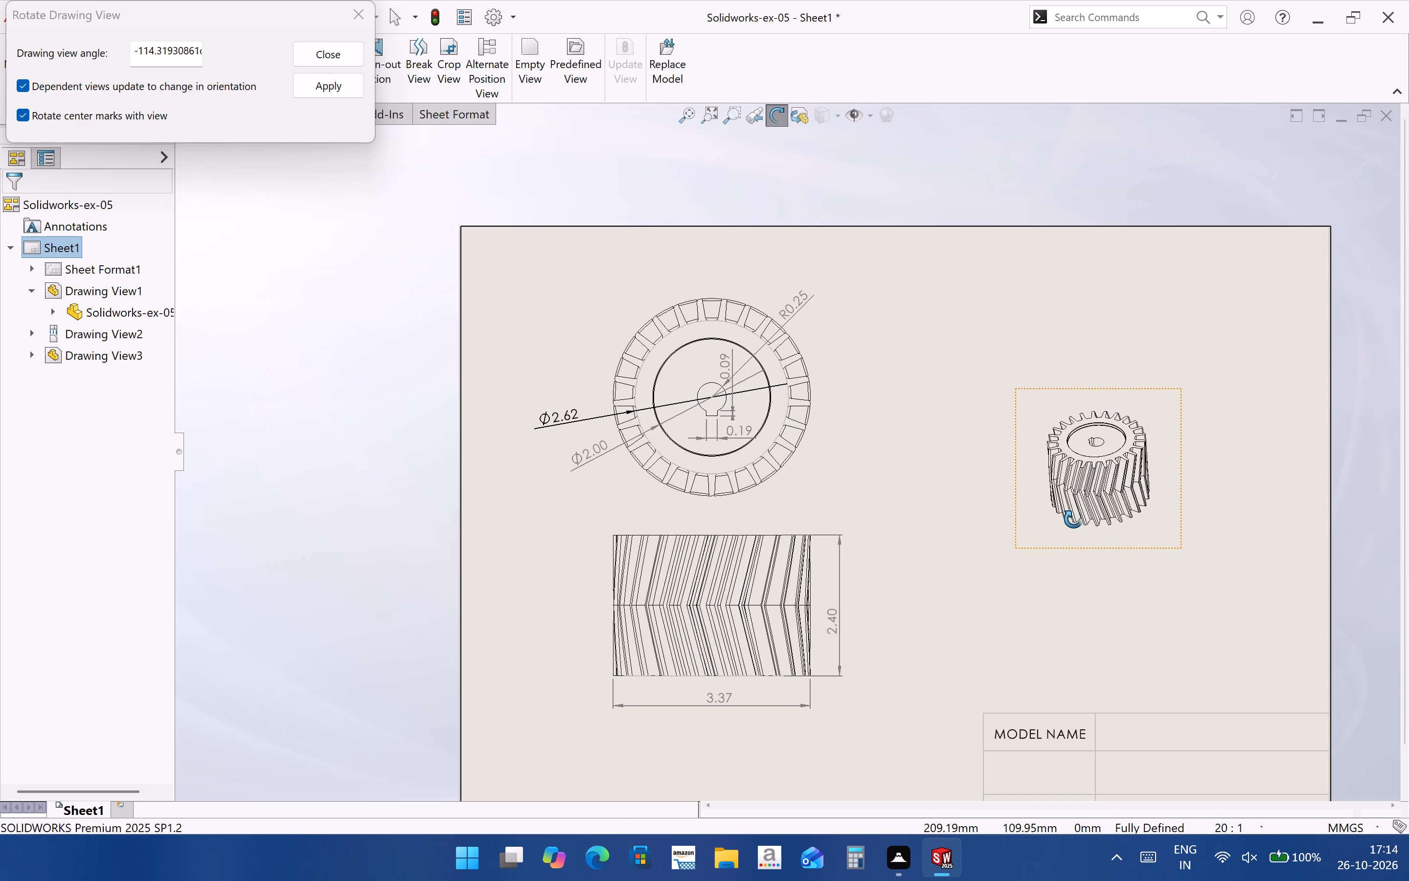
drag(1073, 519, 1068, 519)
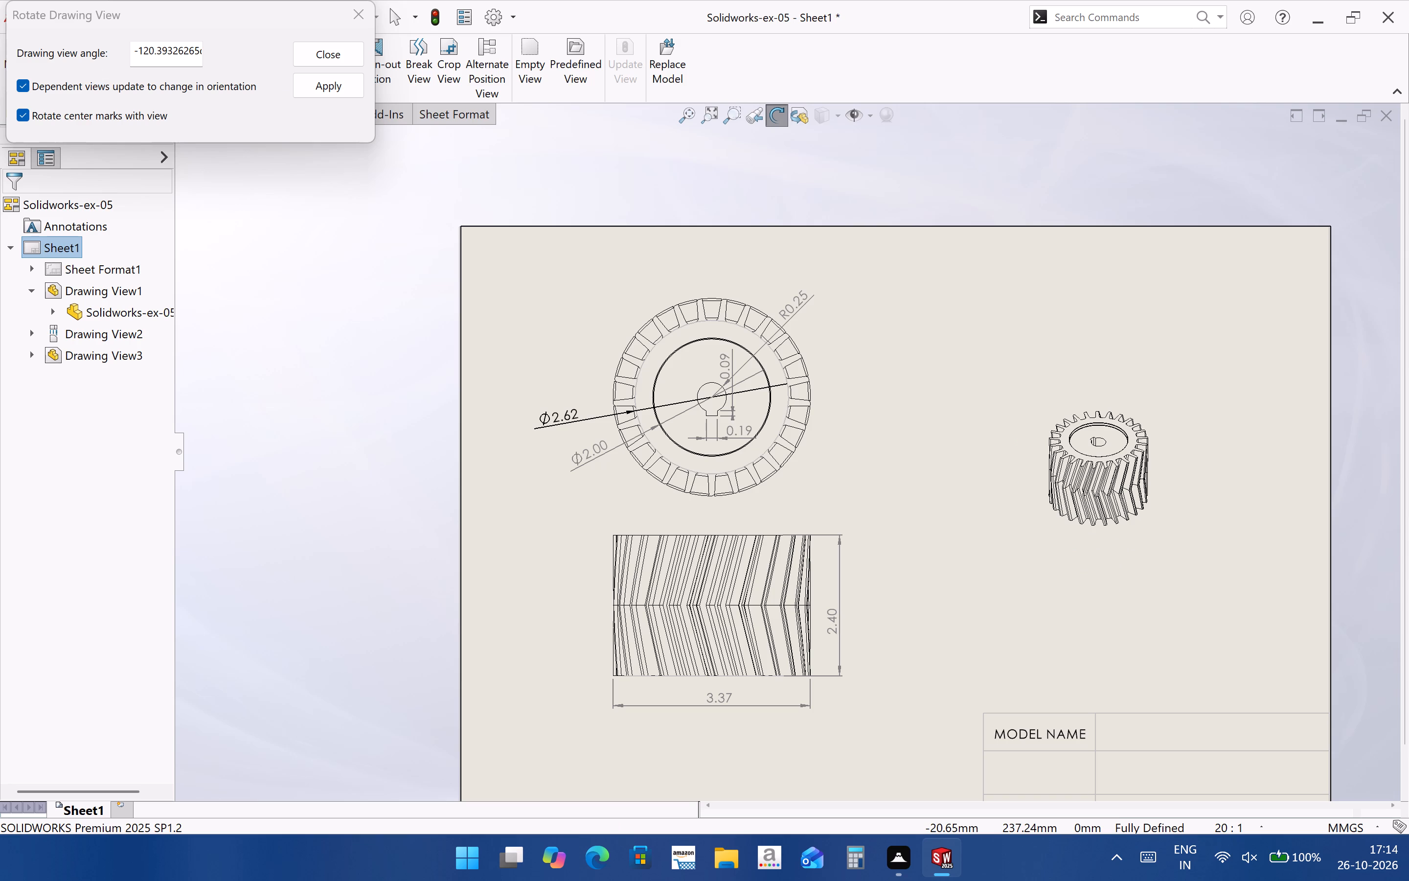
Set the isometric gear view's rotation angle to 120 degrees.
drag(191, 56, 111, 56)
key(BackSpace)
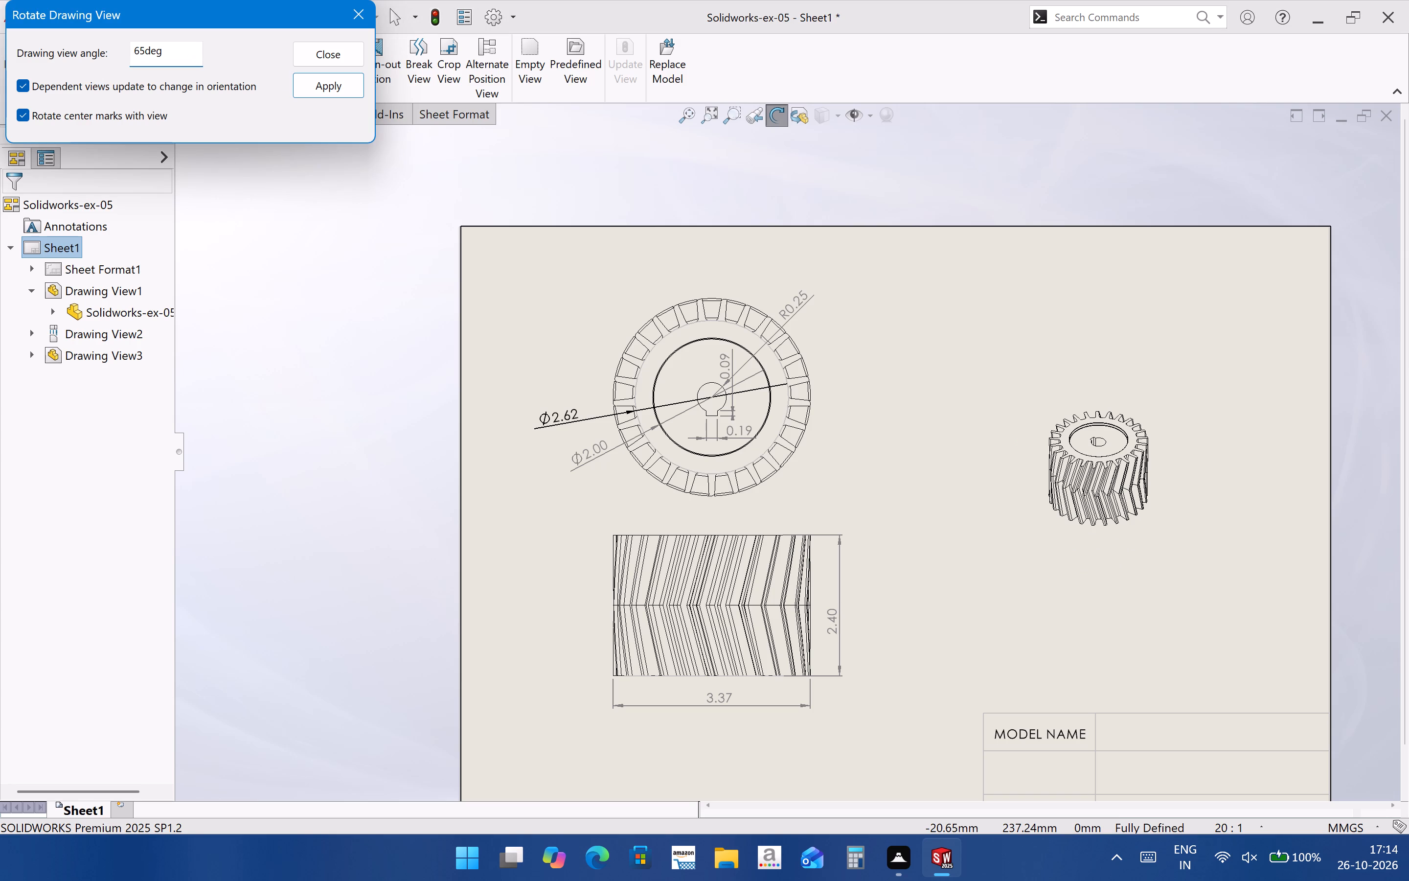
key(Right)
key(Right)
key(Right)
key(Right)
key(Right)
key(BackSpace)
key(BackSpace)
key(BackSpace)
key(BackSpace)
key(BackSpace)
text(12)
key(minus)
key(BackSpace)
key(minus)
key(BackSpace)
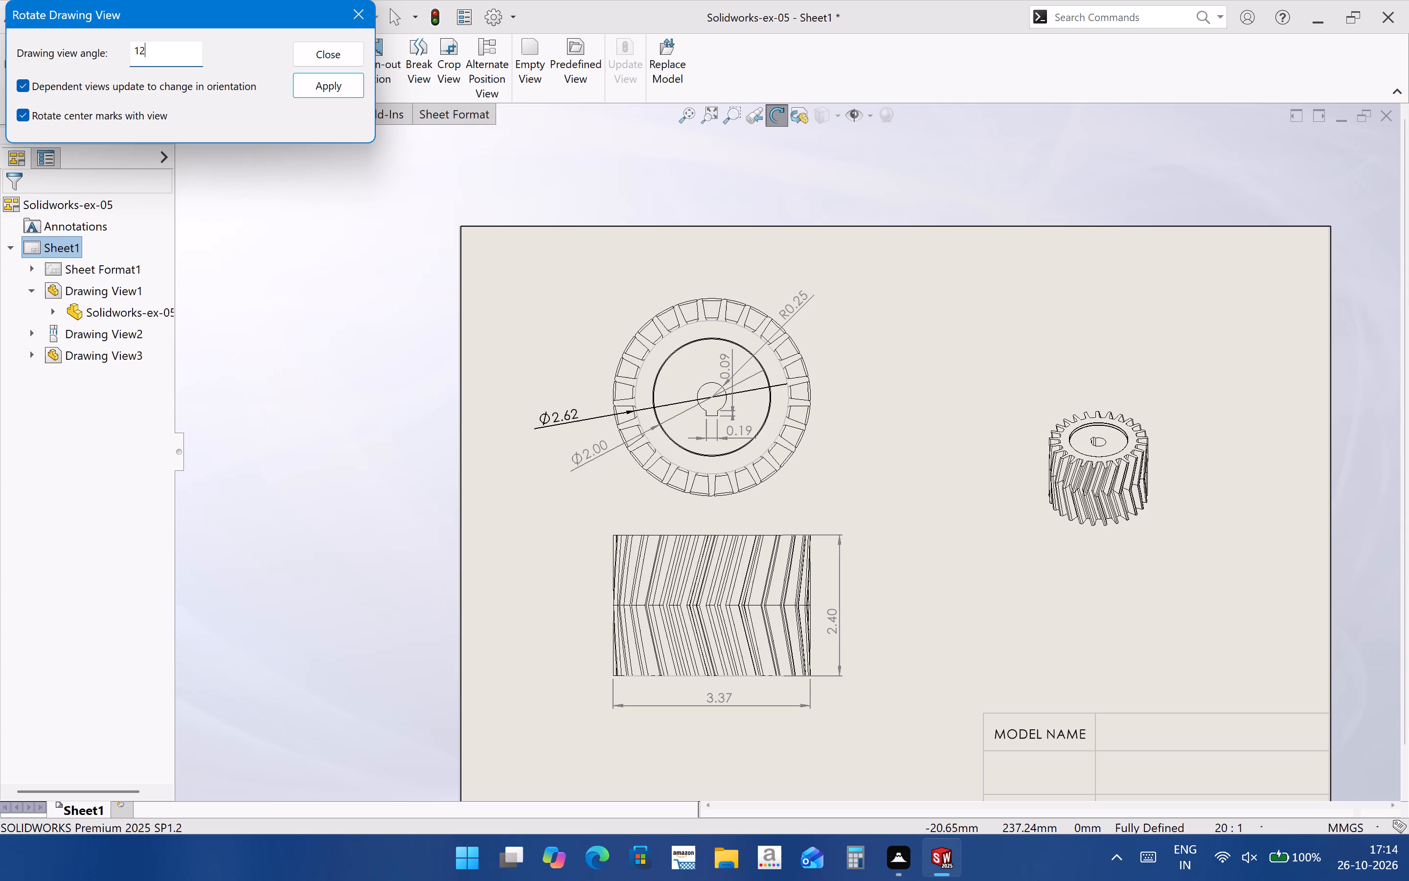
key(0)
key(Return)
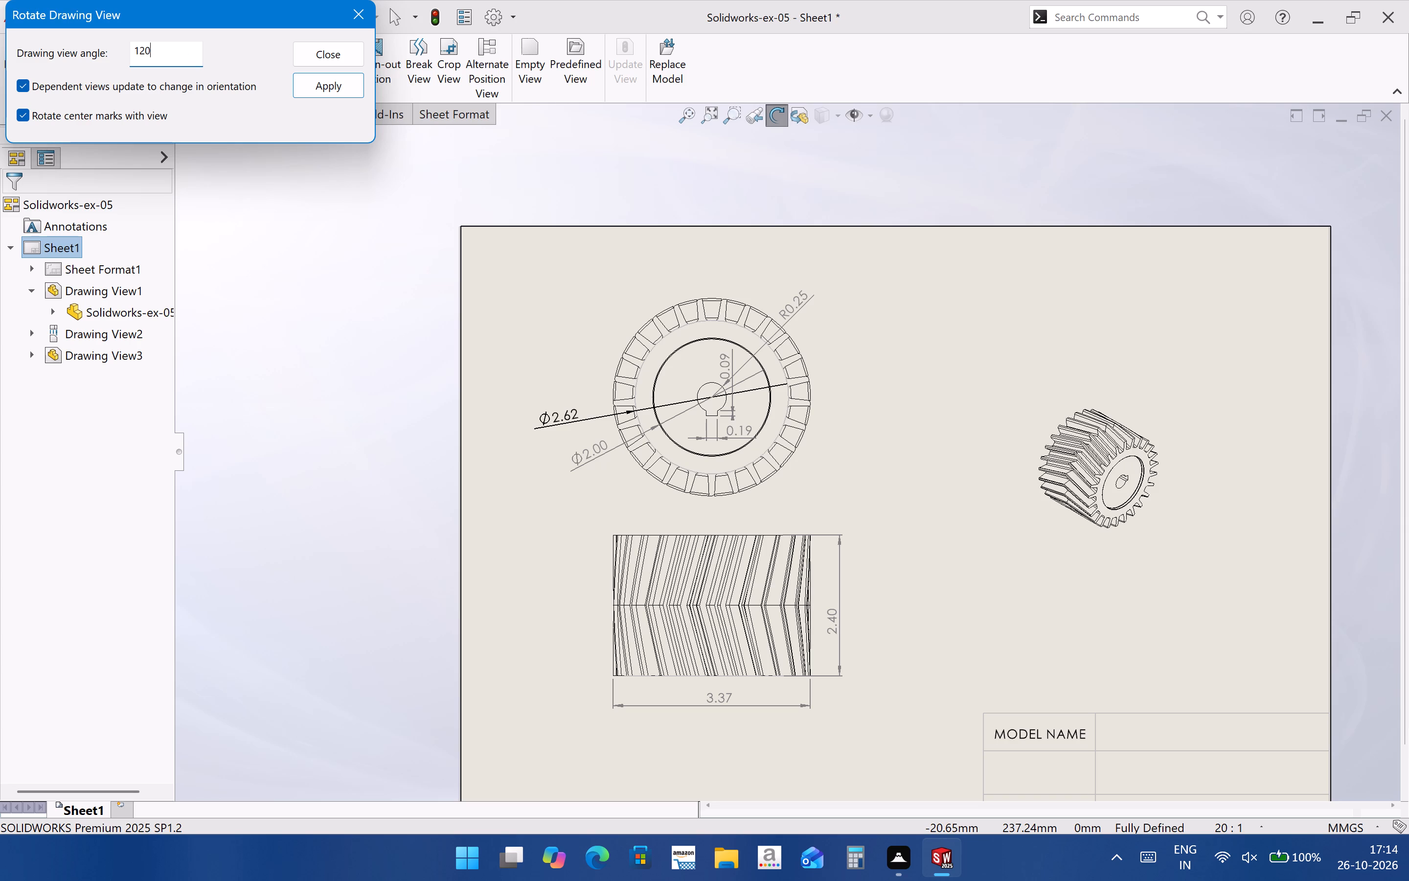
Set the isometric gear view's rotation angle to exactly -120 degrees and finish rotating the view.
drag(194, 51, 94, 27)
text(-120)
key(Return)
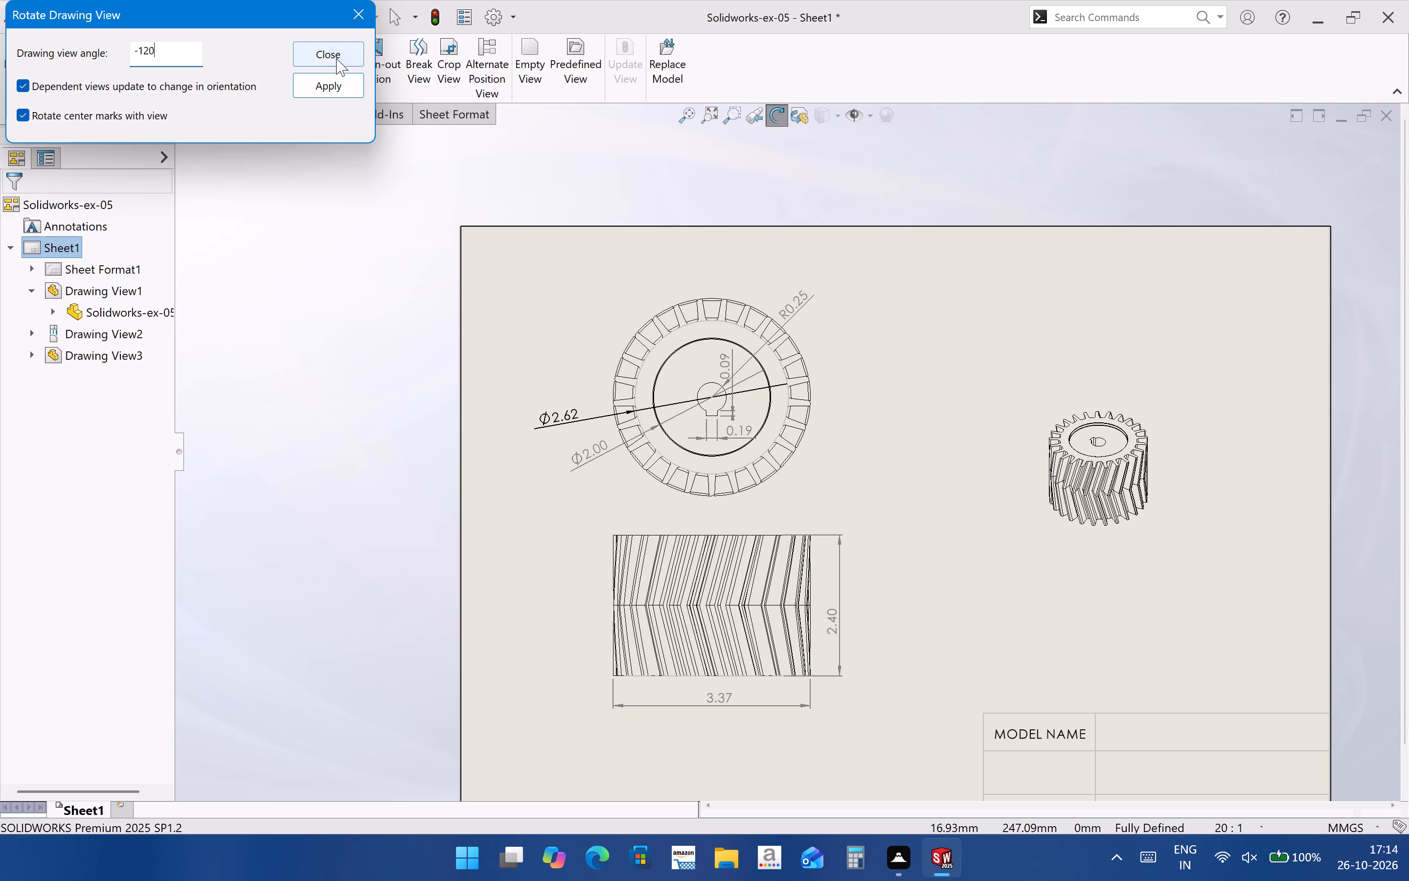
click(337, 77)
click(358, 13)
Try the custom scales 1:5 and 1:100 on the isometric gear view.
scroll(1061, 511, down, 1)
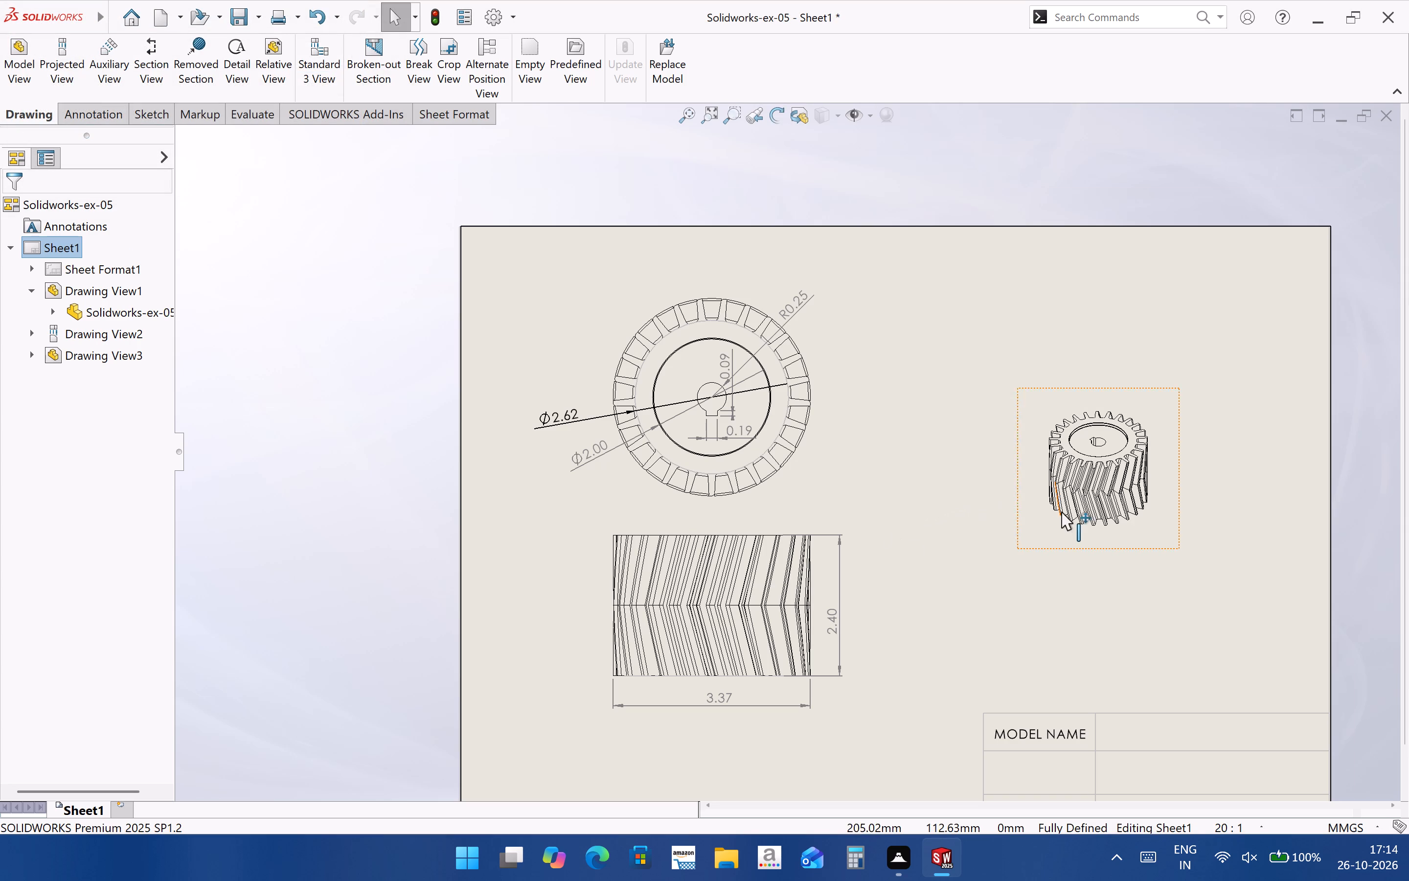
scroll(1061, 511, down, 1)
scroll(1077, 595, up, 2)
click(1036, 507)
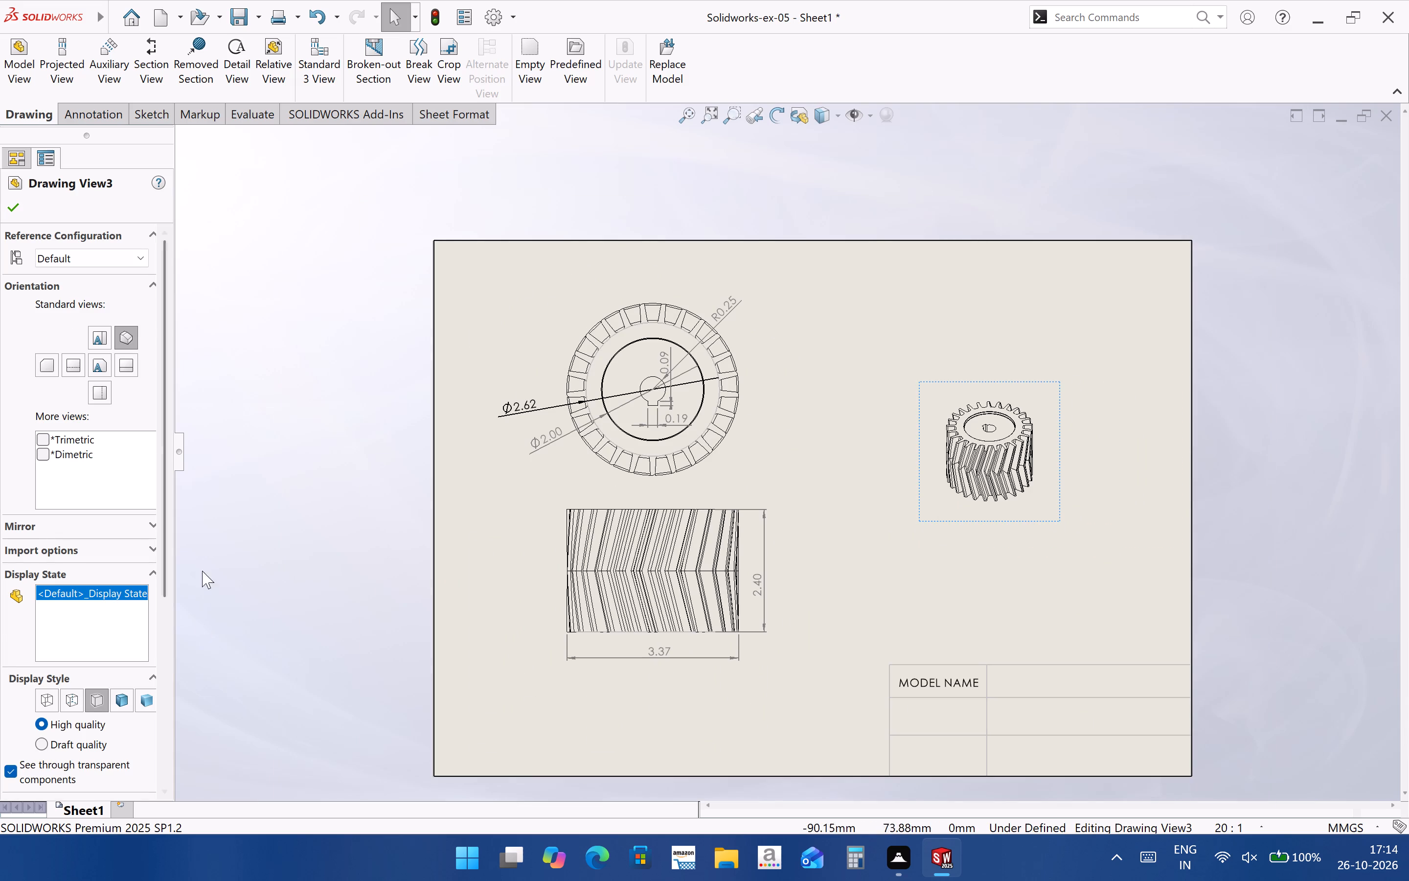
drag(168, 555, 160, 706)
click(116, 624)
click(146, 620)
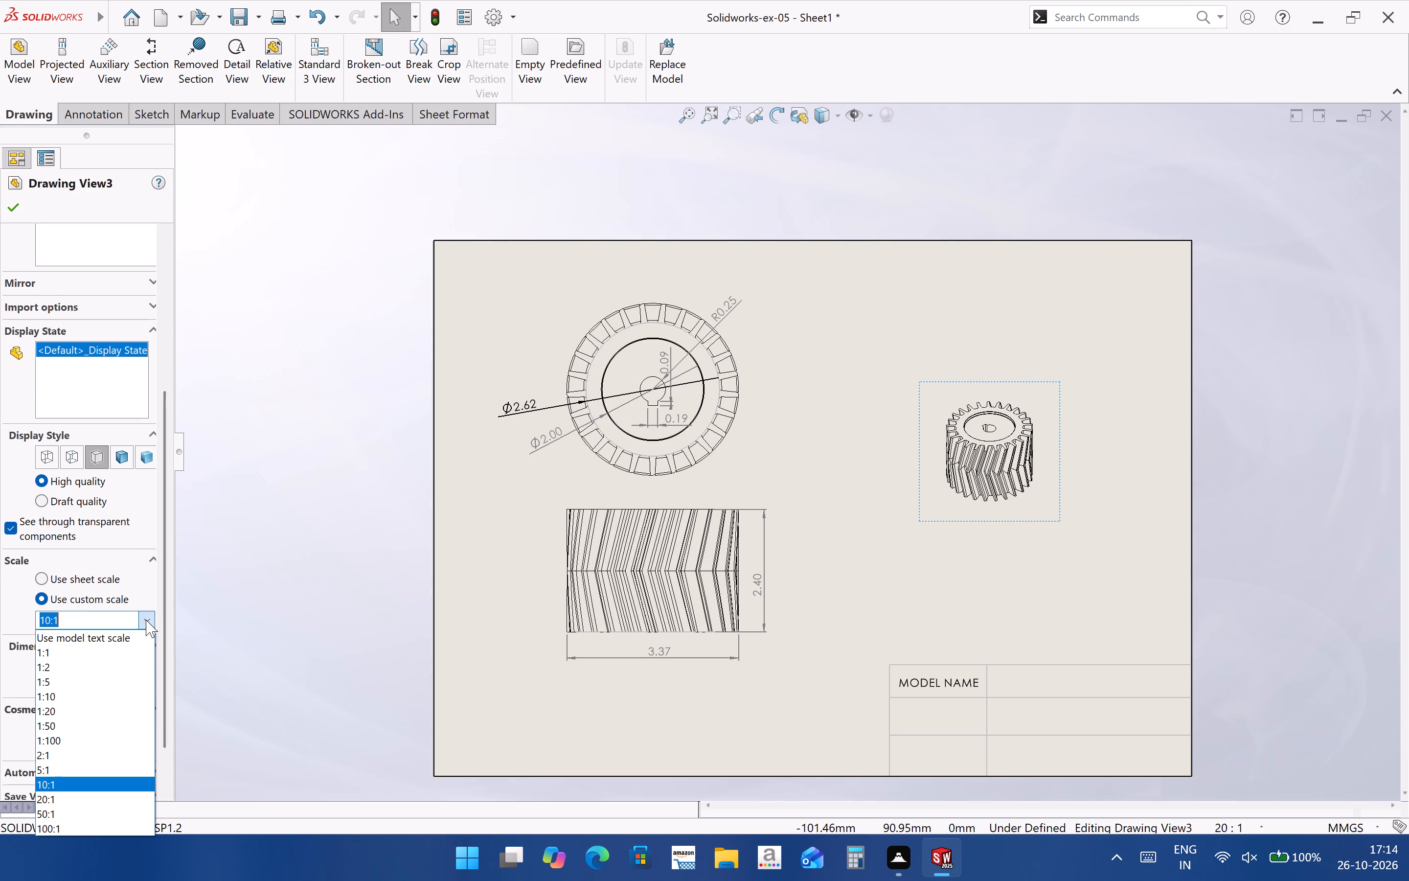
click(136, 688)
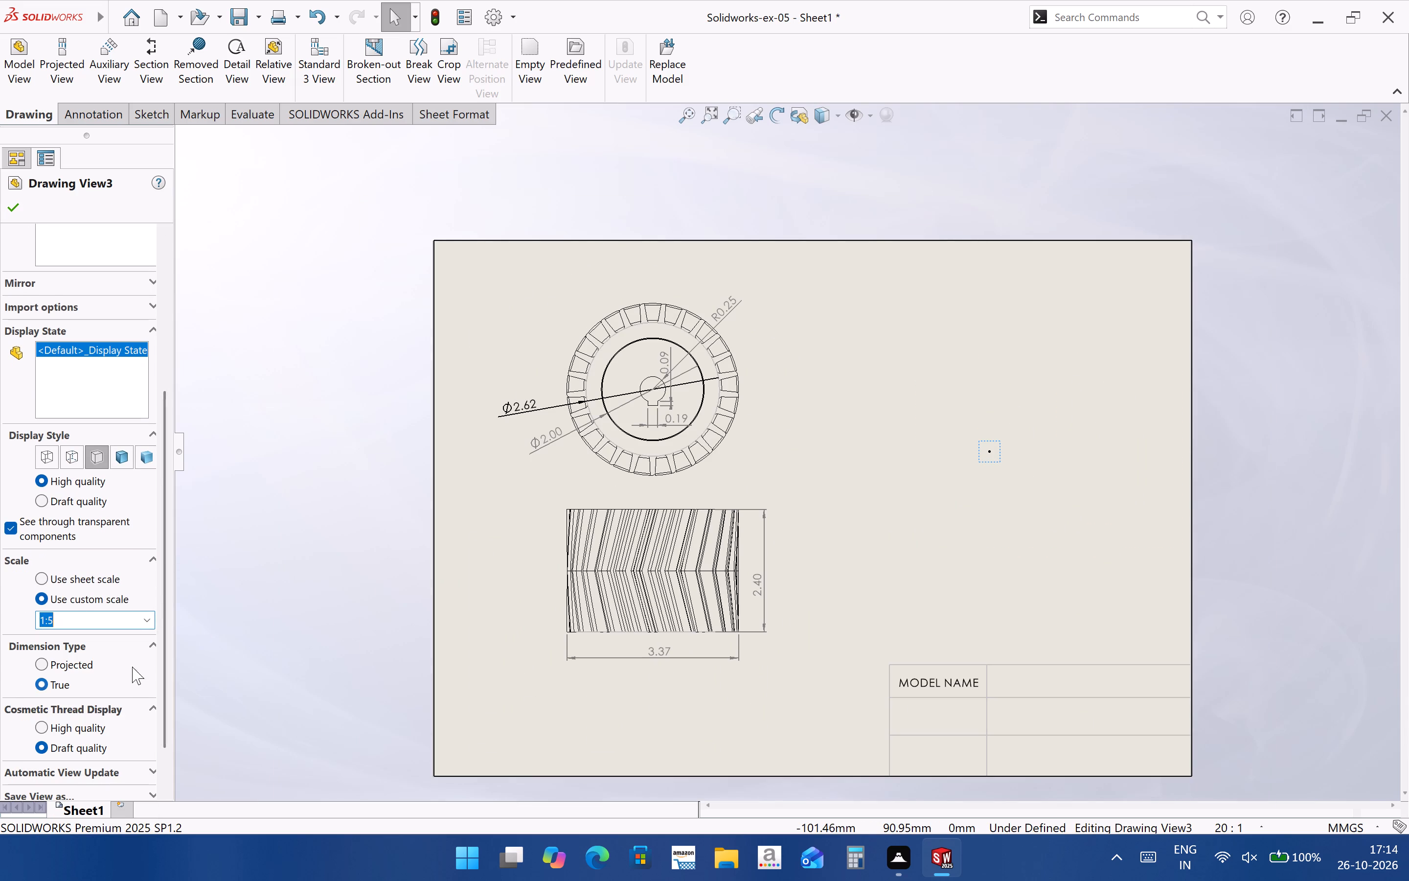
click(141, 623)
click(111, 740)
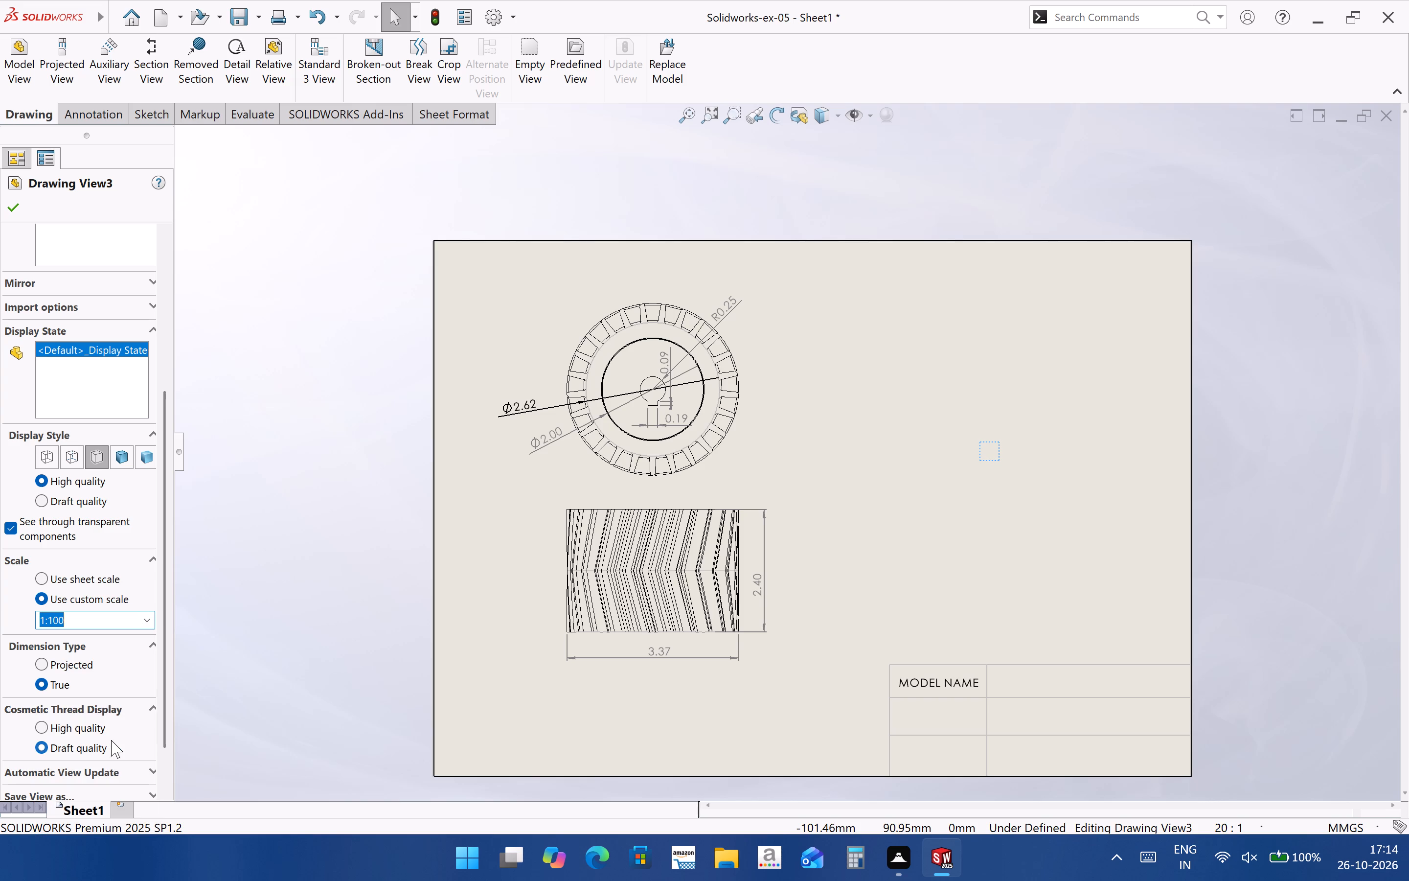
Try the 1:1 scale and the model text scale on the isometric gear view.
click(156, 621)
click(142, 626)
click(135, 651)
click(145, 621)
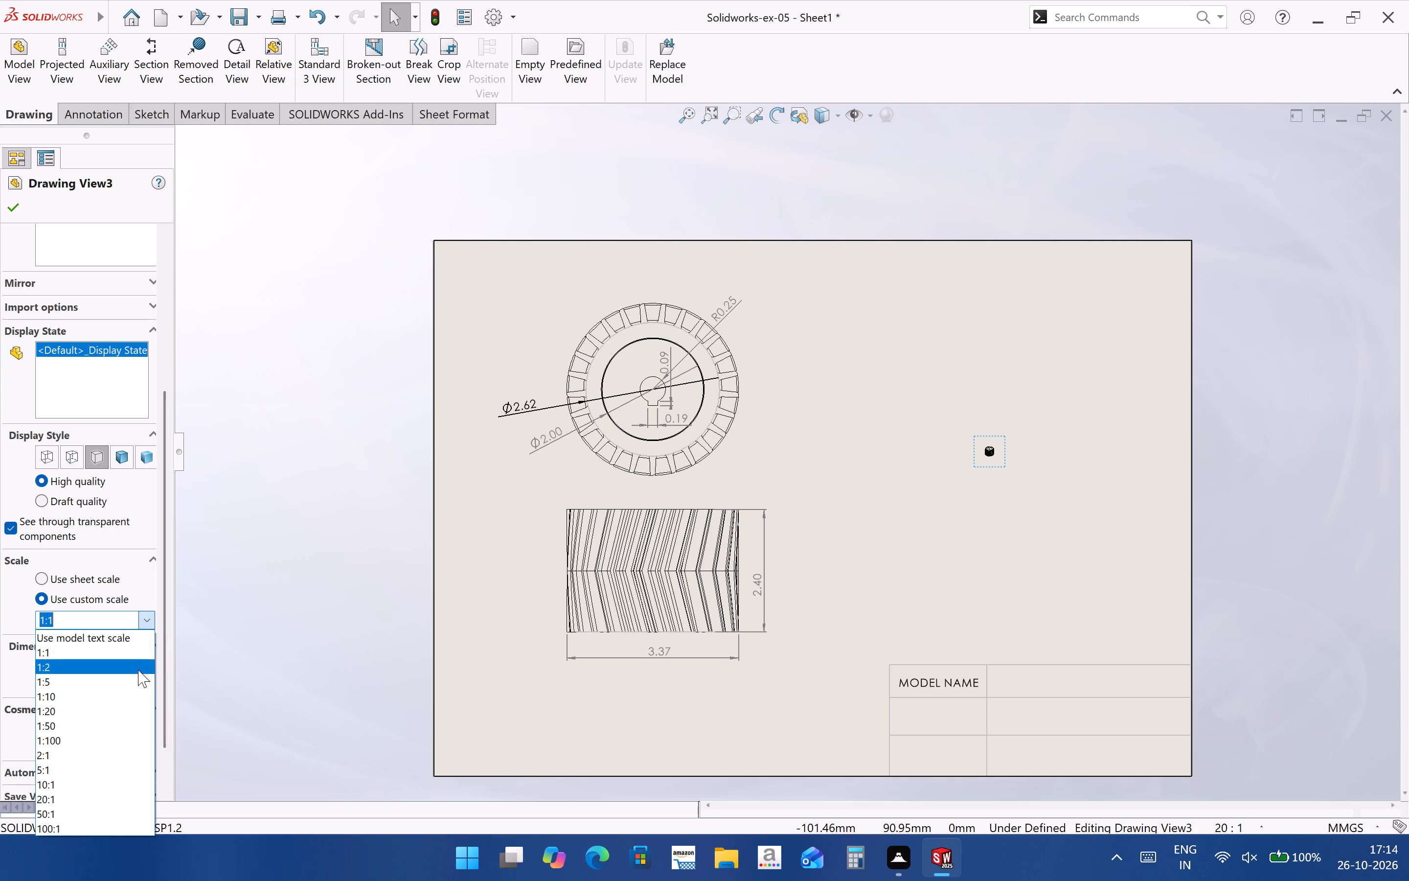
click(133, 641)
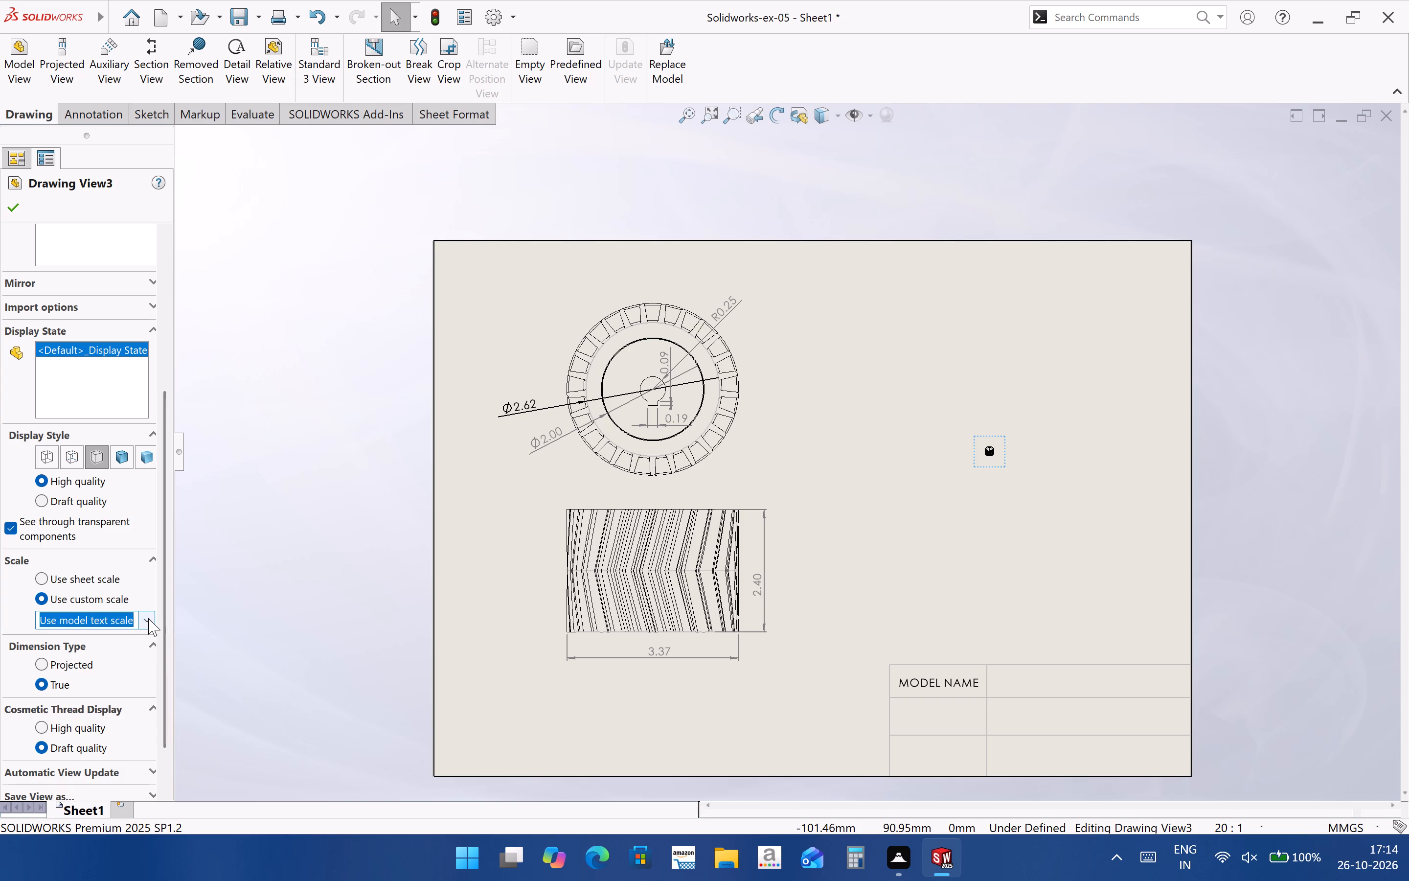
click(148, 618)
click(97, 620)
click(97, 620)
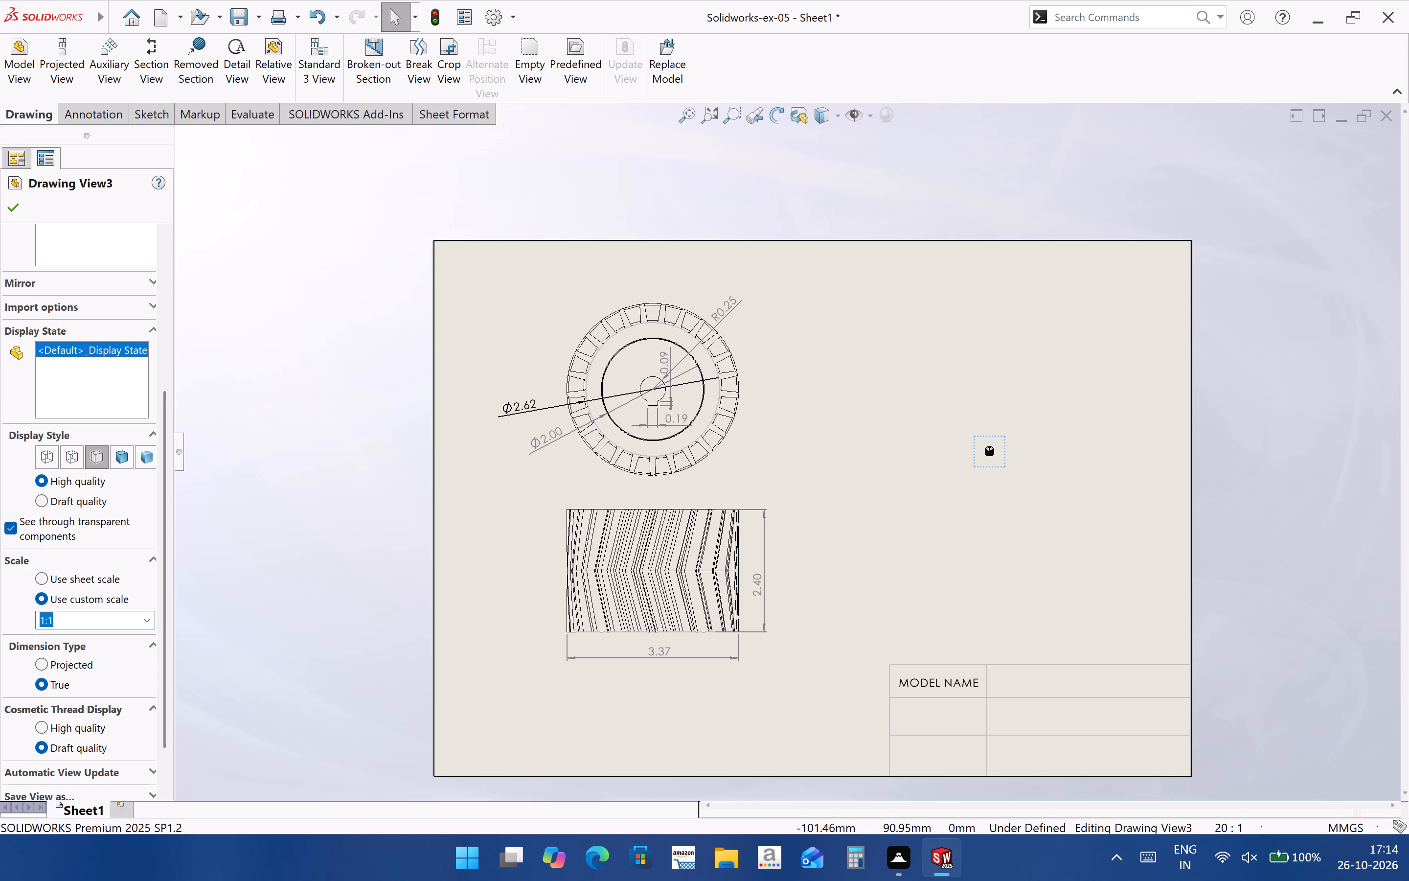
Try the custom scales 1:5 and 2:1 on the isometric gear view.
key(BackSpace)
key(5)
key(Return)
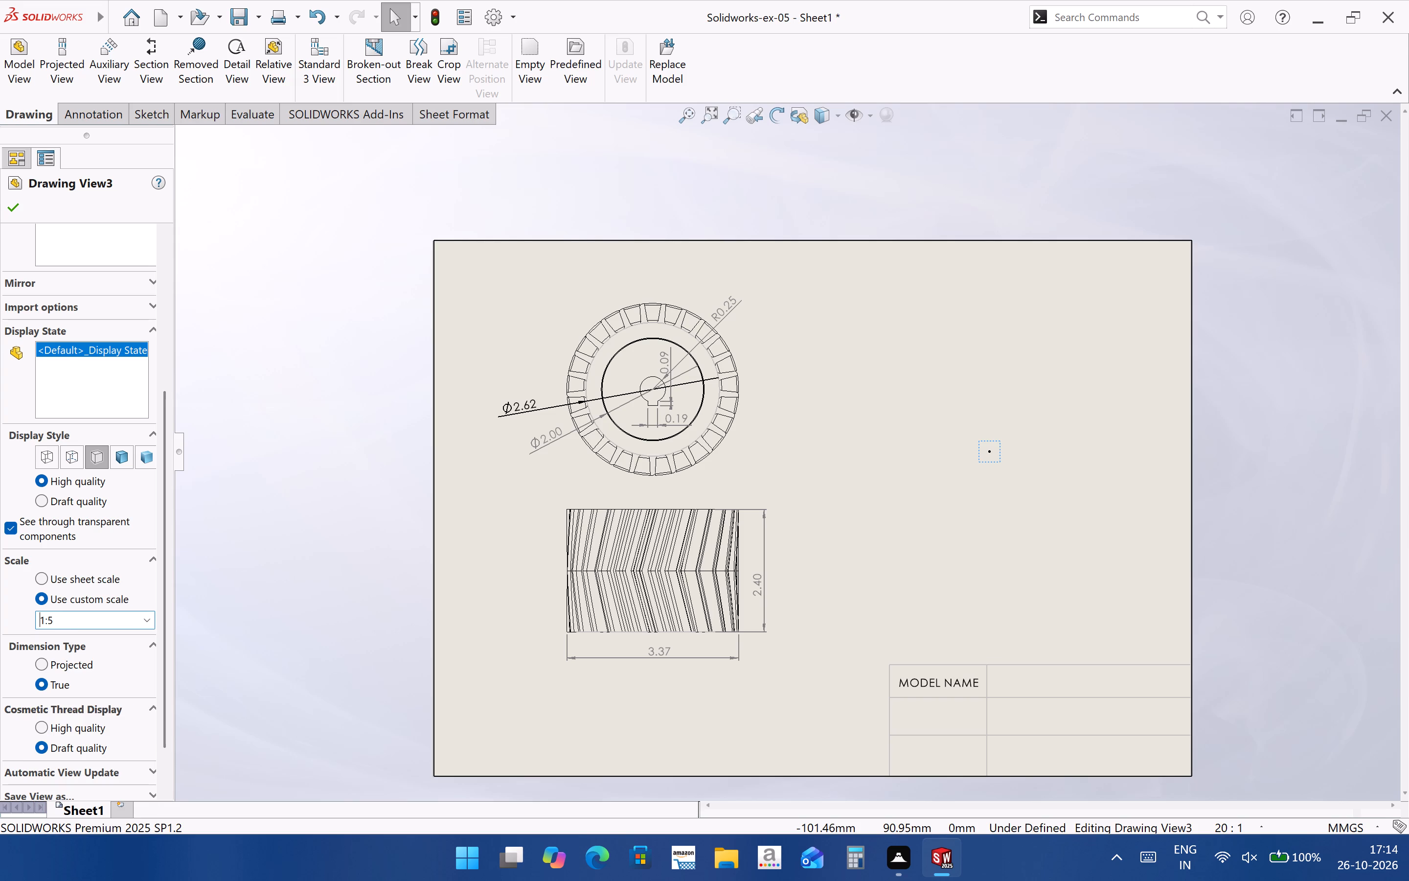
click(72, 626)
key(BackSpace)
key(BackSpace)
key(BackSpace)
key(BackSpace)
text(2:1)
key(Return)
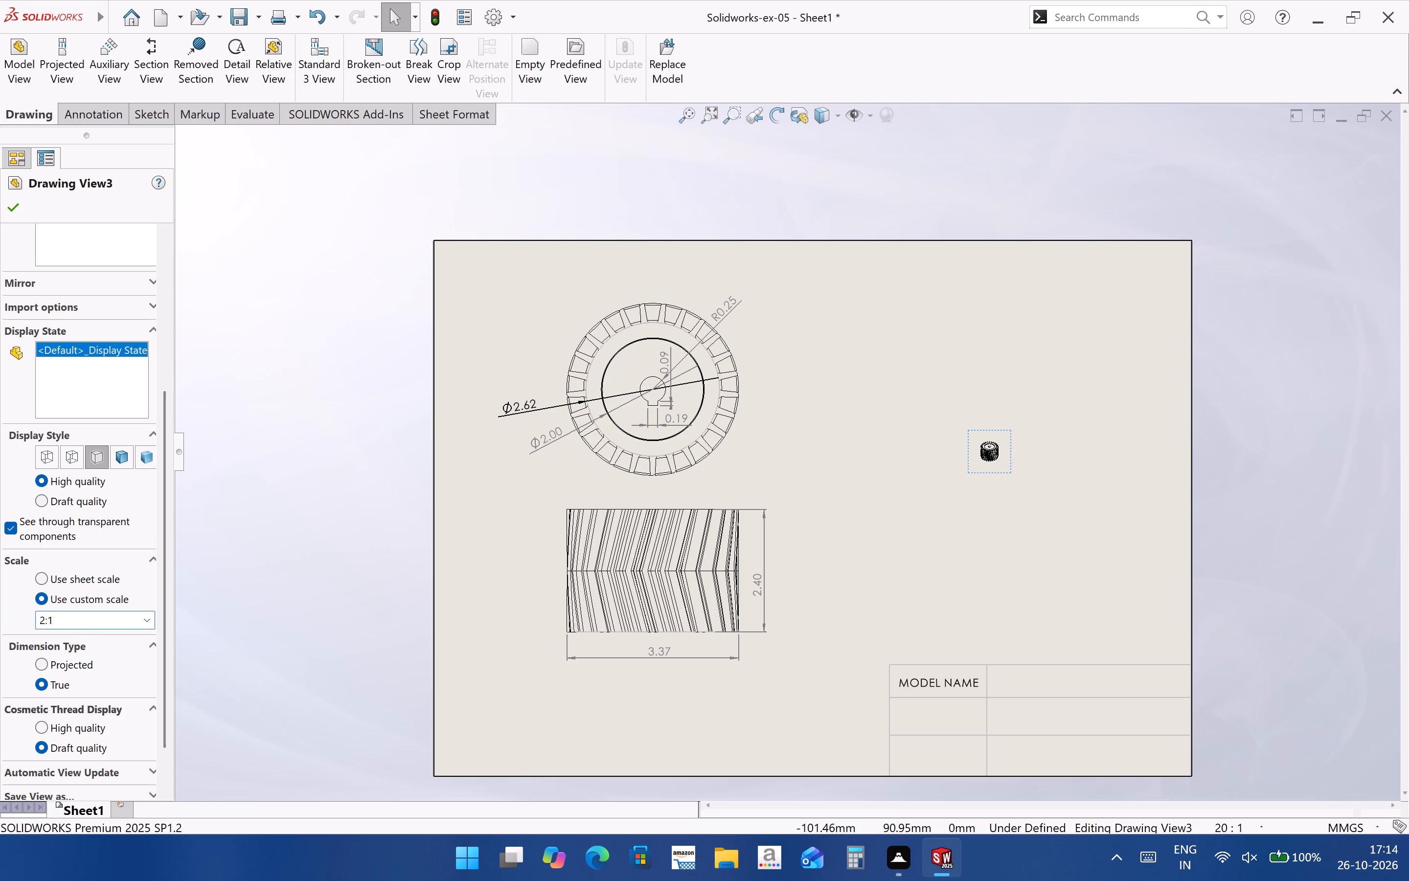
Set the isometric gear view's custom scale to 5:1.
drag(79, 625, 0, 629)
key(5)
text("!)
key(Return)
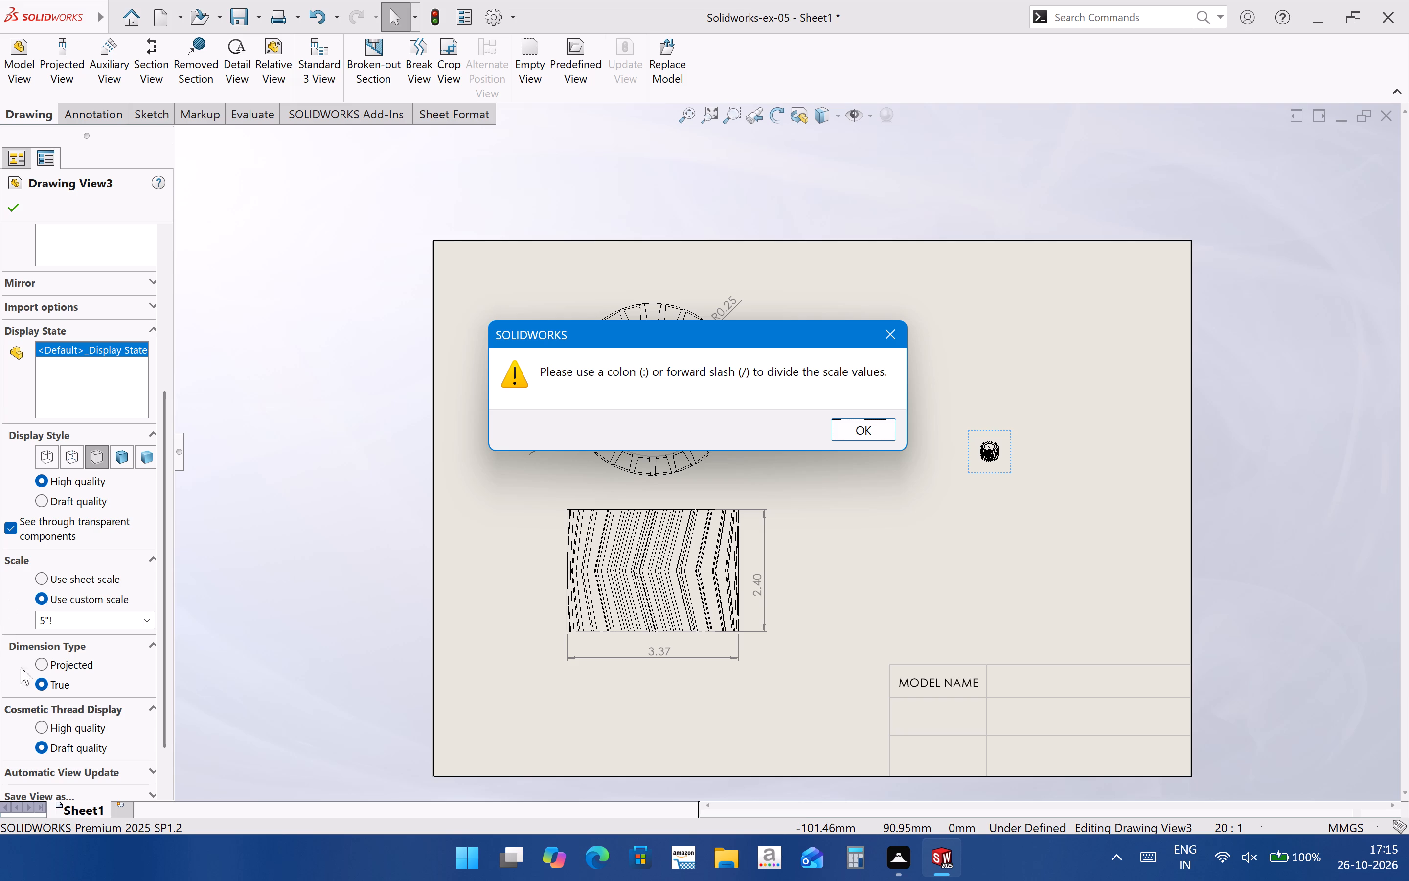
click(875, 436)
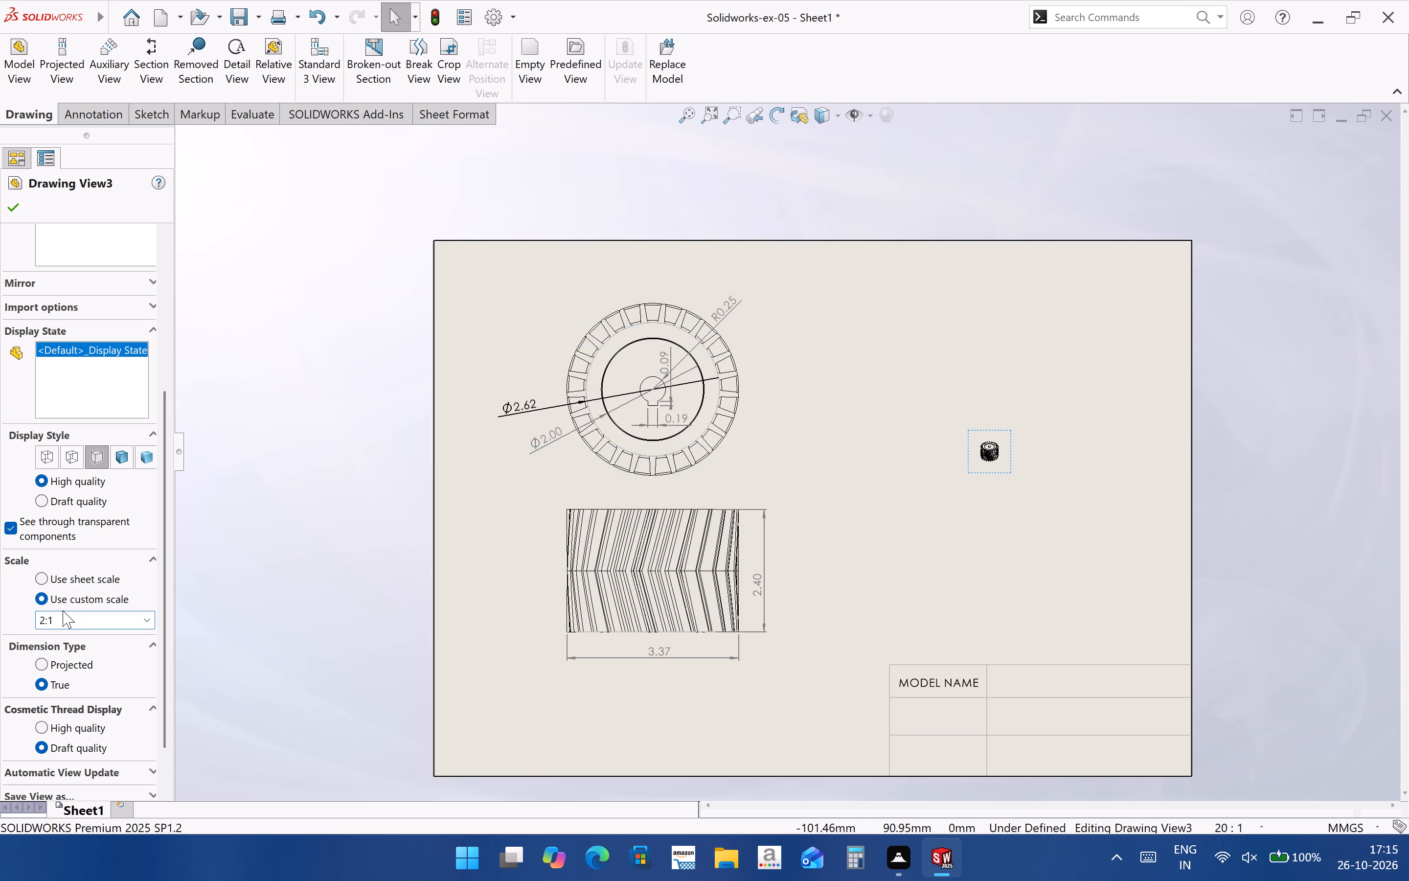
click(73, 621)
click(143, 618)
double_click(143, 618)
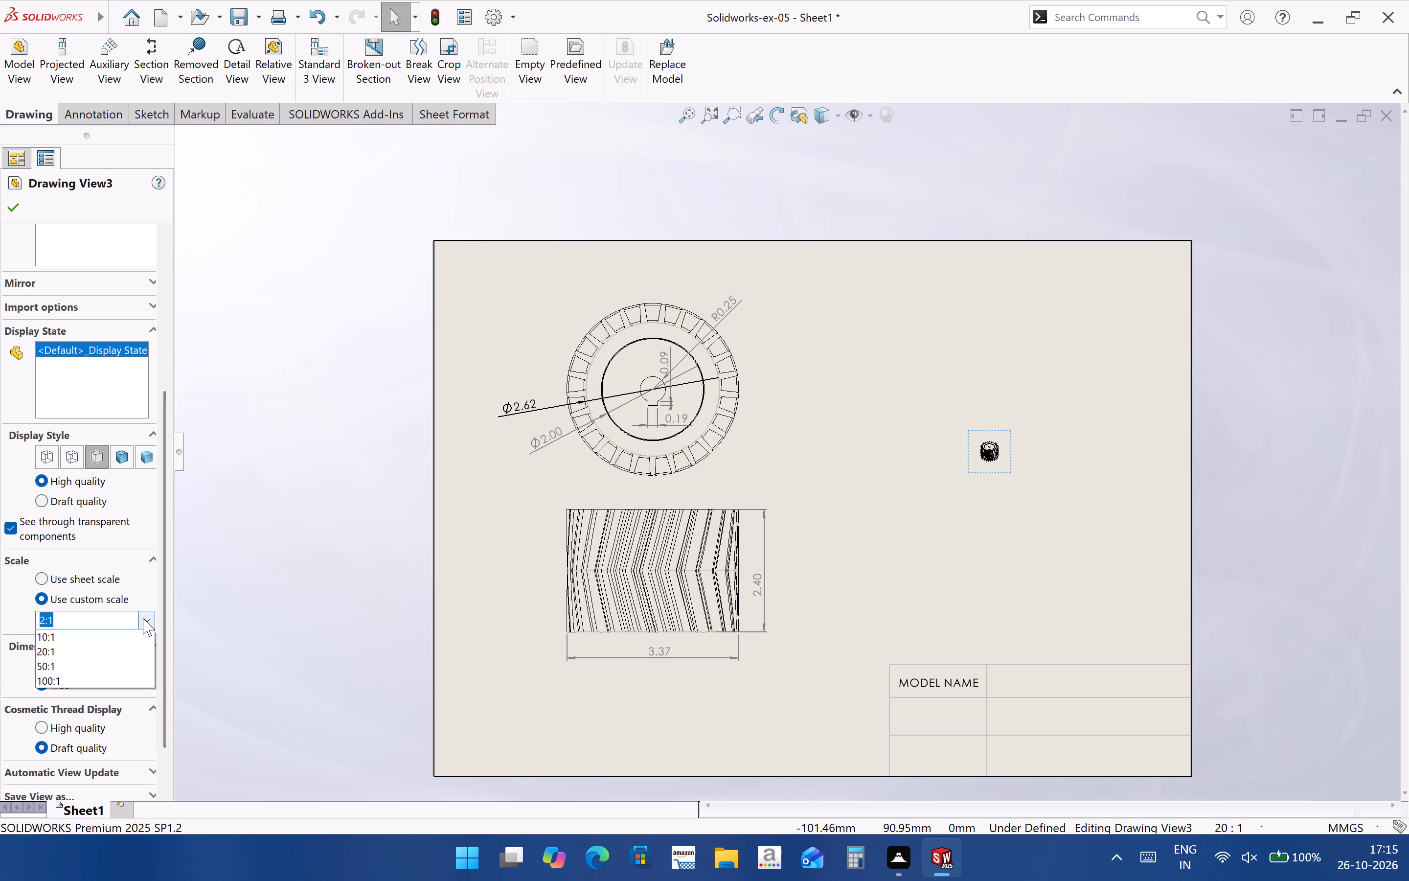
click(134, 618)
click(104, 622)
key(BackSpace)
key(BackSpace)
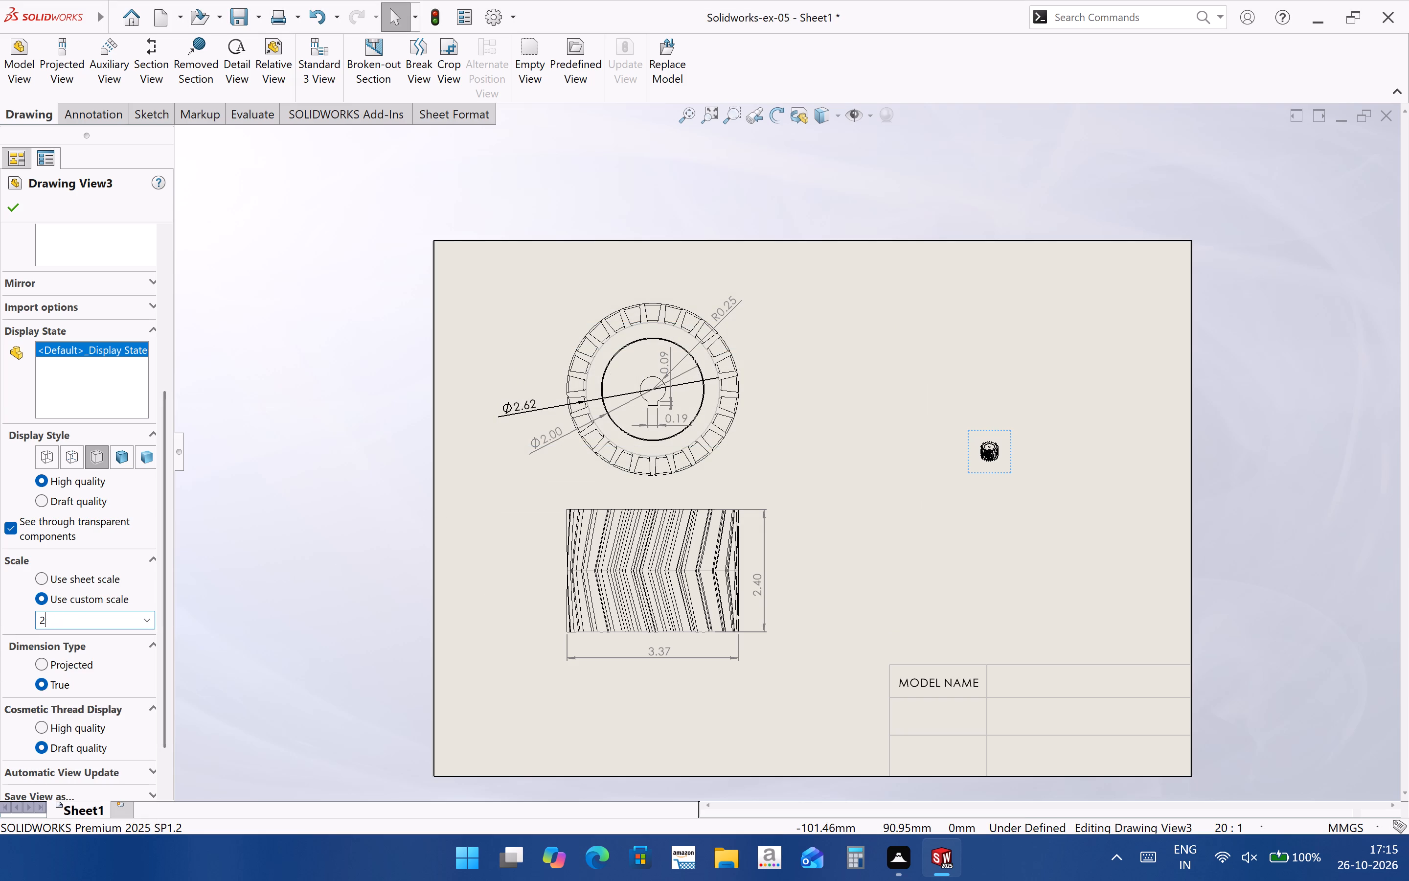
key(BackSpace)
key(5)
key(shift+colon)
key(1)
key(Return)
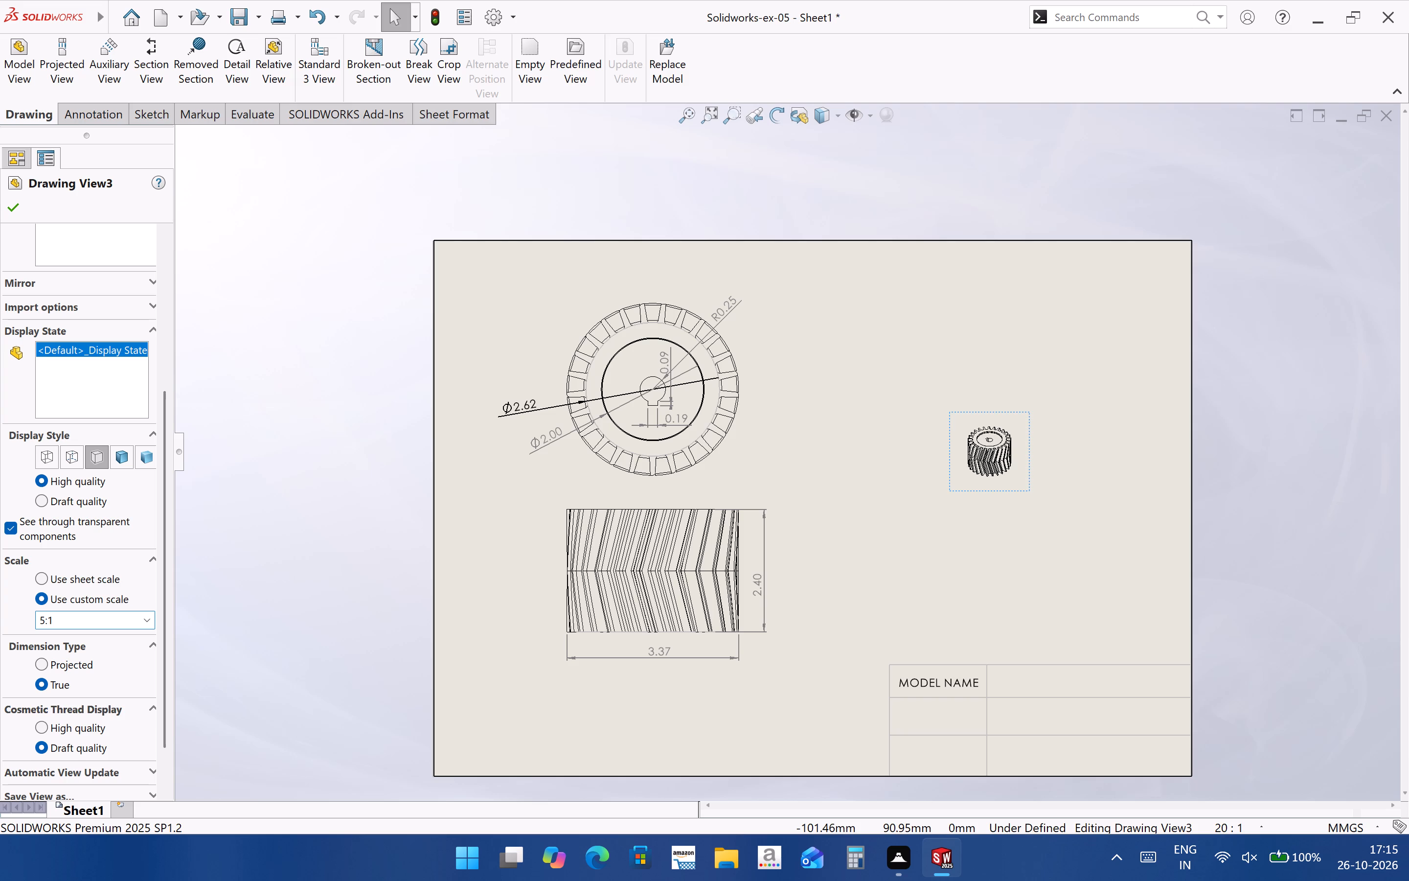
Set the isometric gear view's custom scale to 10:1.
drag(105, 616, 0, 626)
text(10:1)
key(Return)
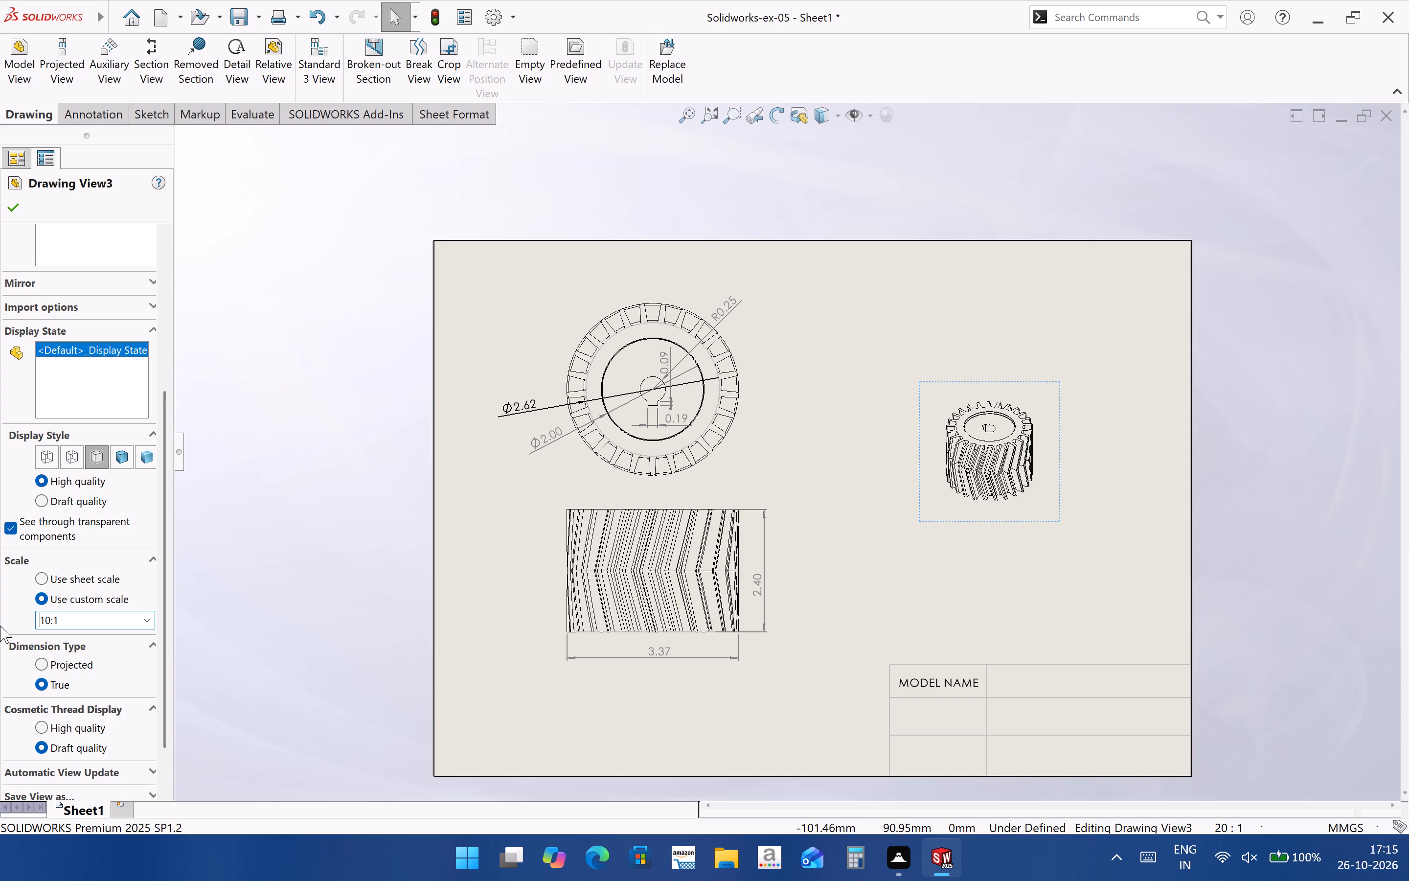
Set the isometric gear view's custom scale to 20:1 and deselect the view.
drag(101, 622, 0, 616)
text(20:1)
key(Return)
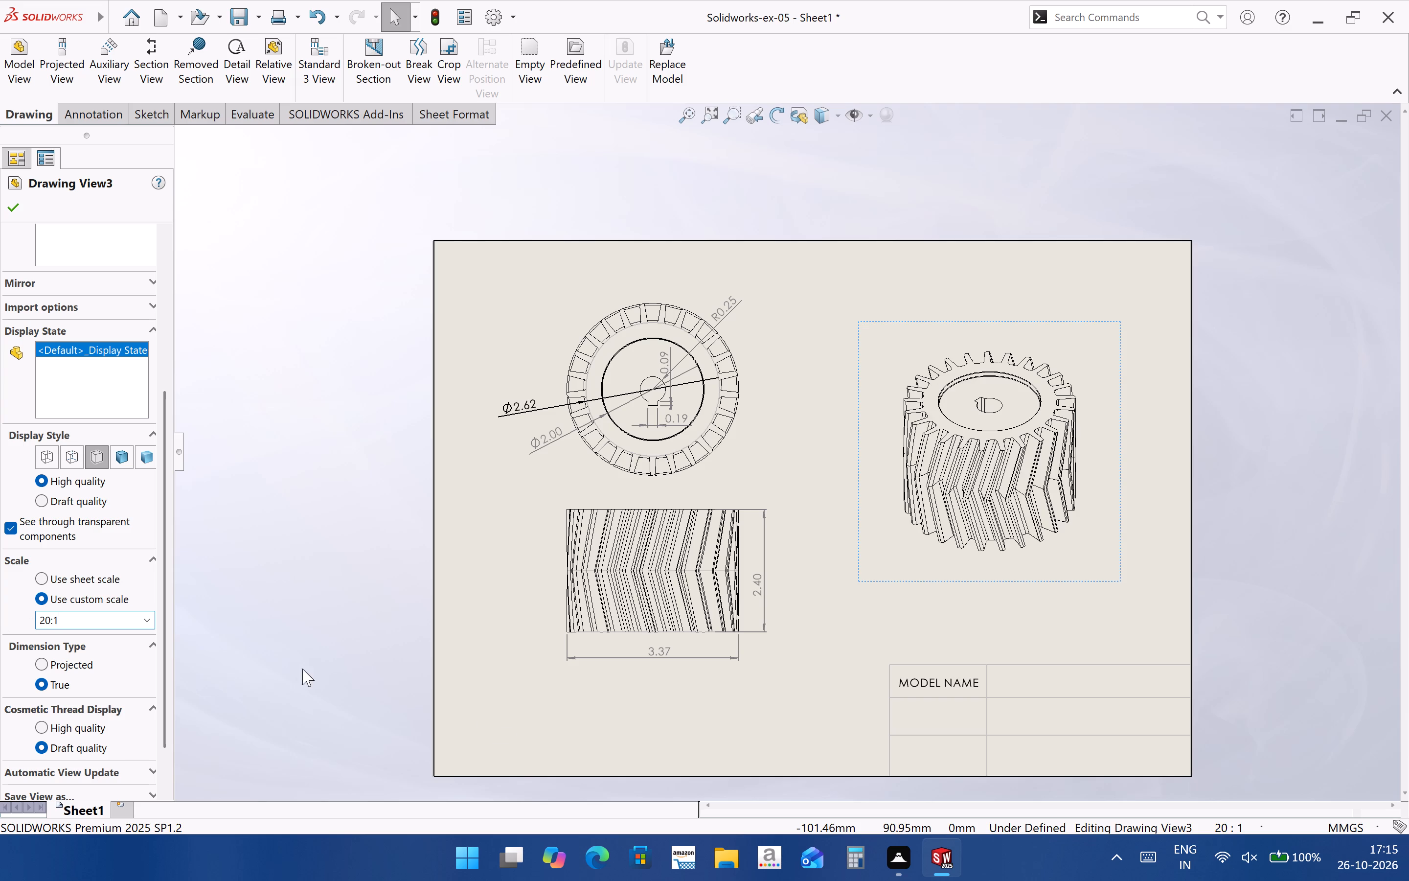
click(867, 699)
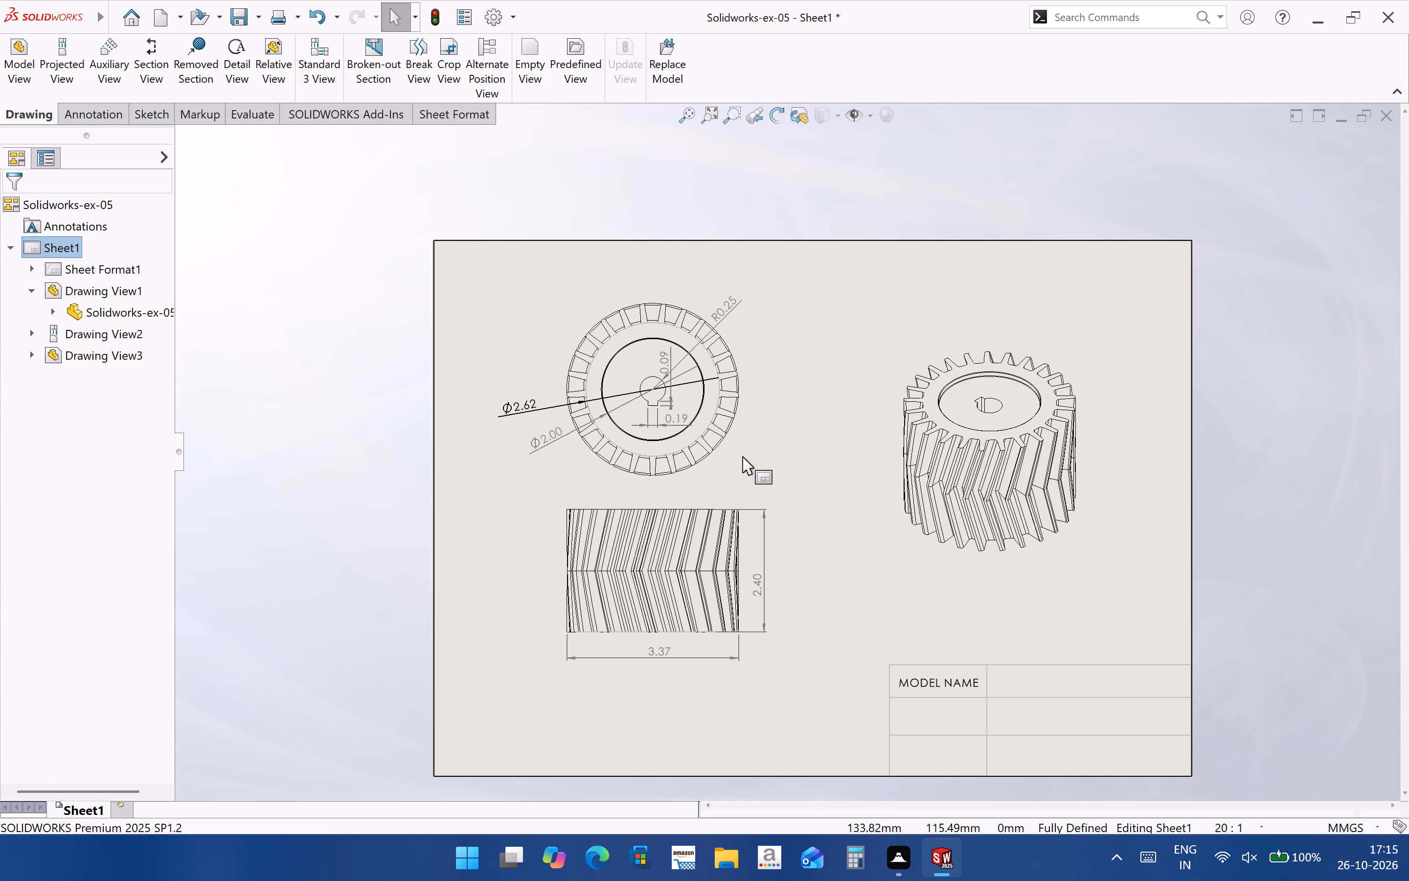
Dimension the radial depth of a lower tooth gap in the circular gear view, from the root circle to its outer edge.
scroll(735, 450, down, 14)
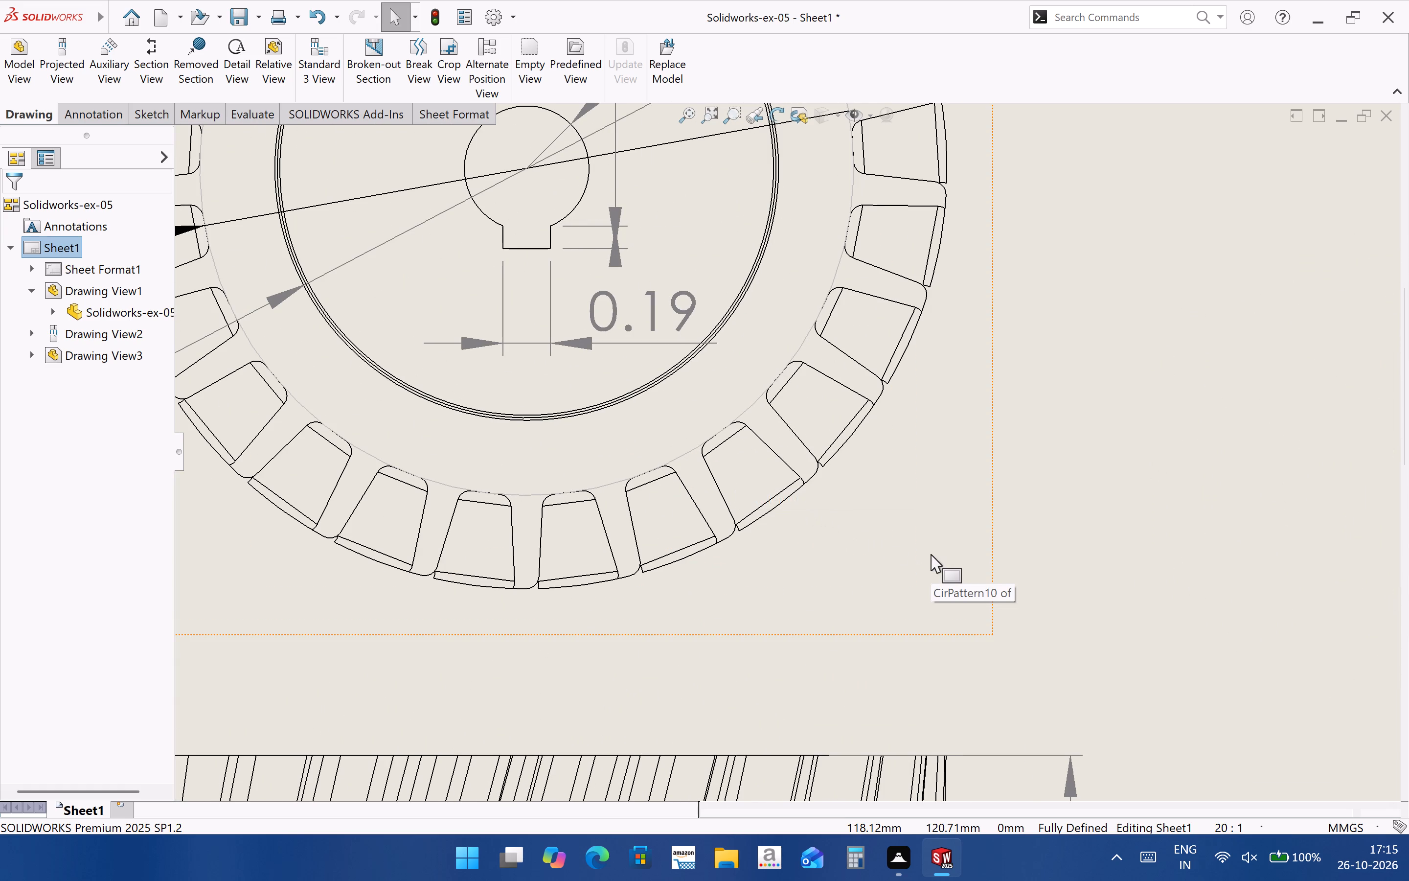
scroll(839, 486, up, 5)
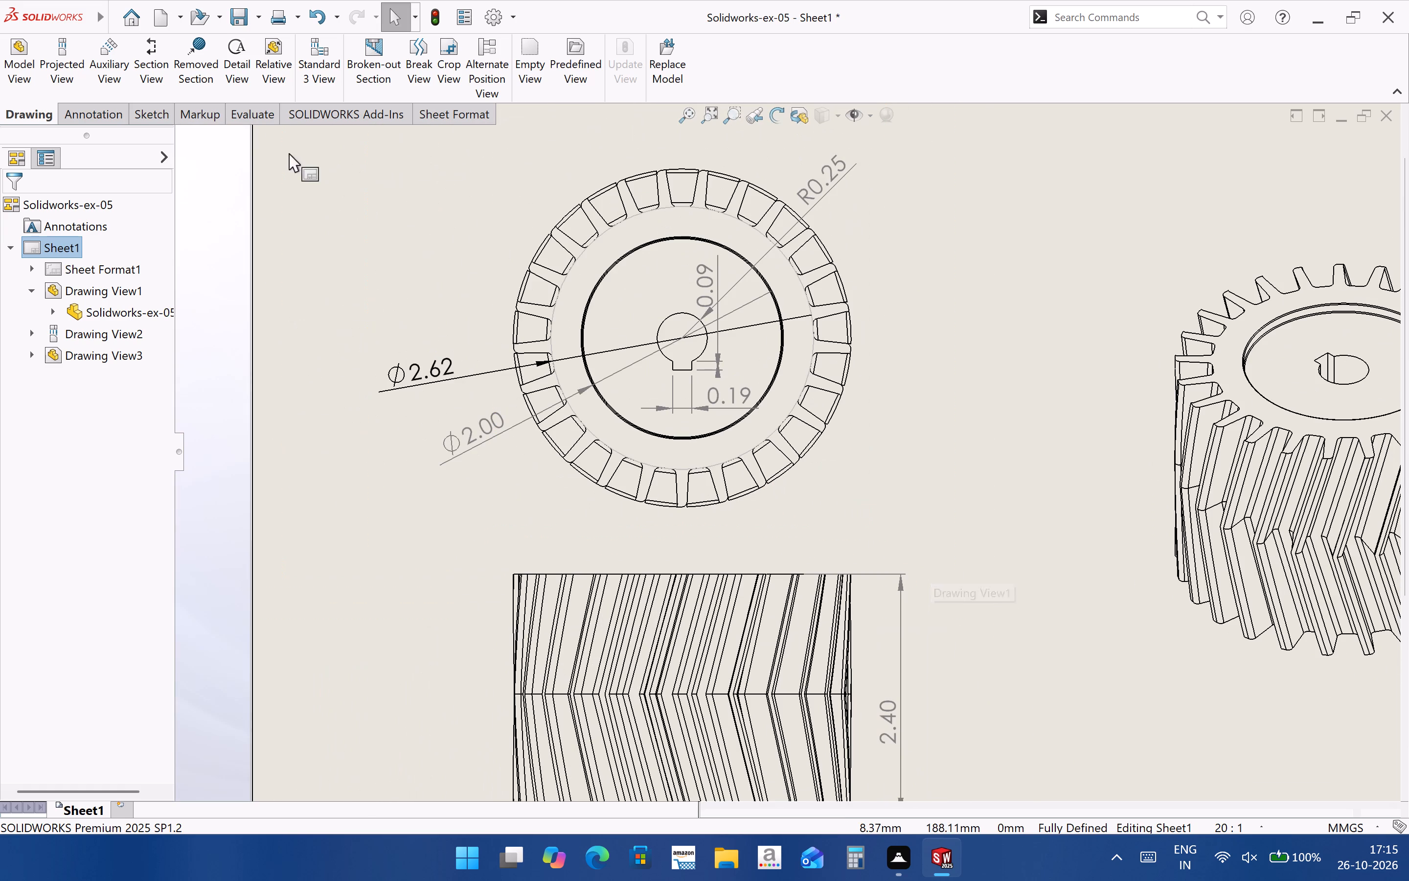
click(168, 123)
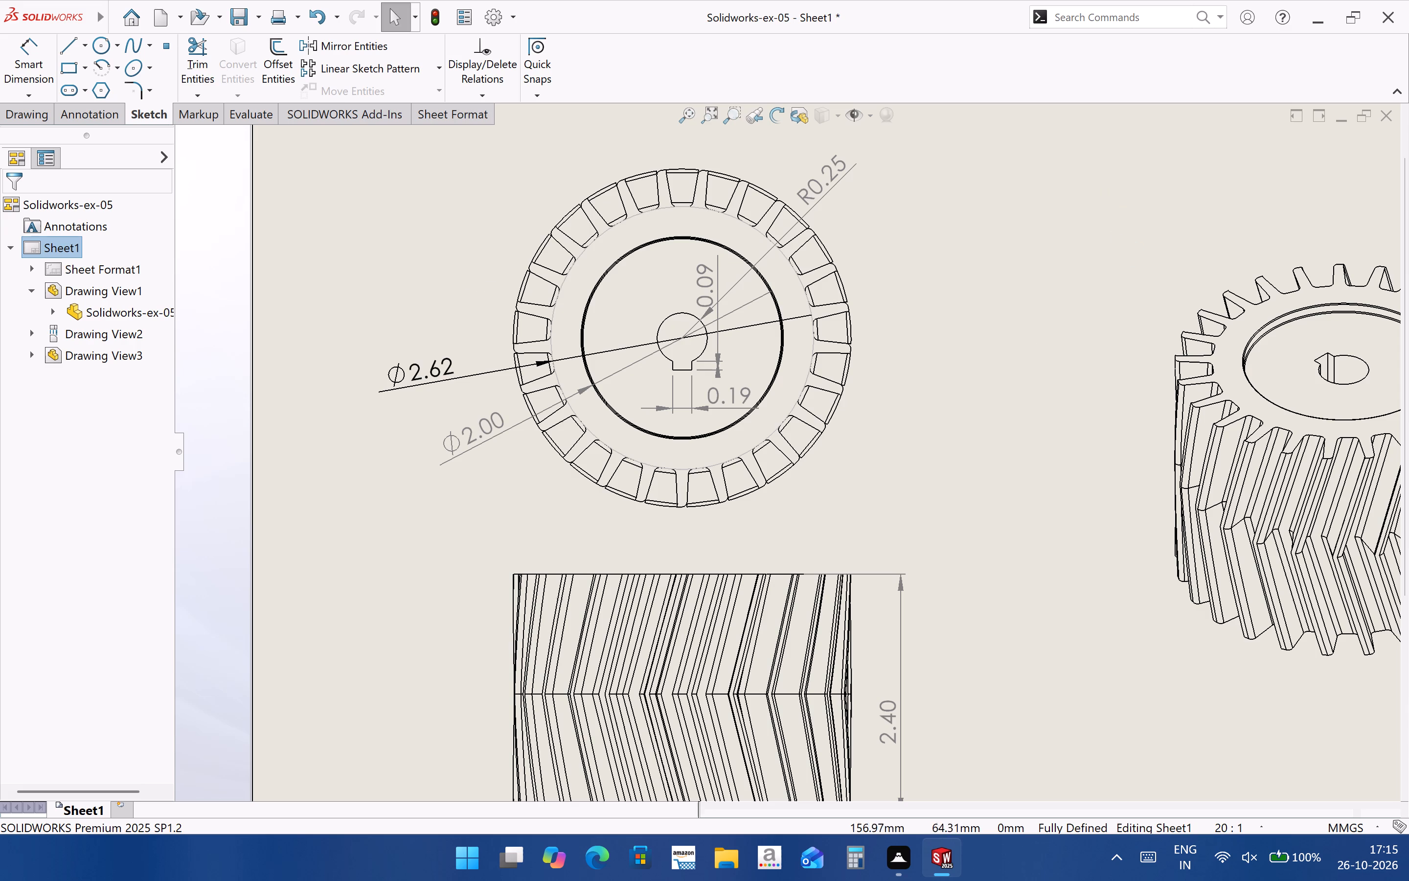
click(23, 59)
scroll(794, 458, down, 4)
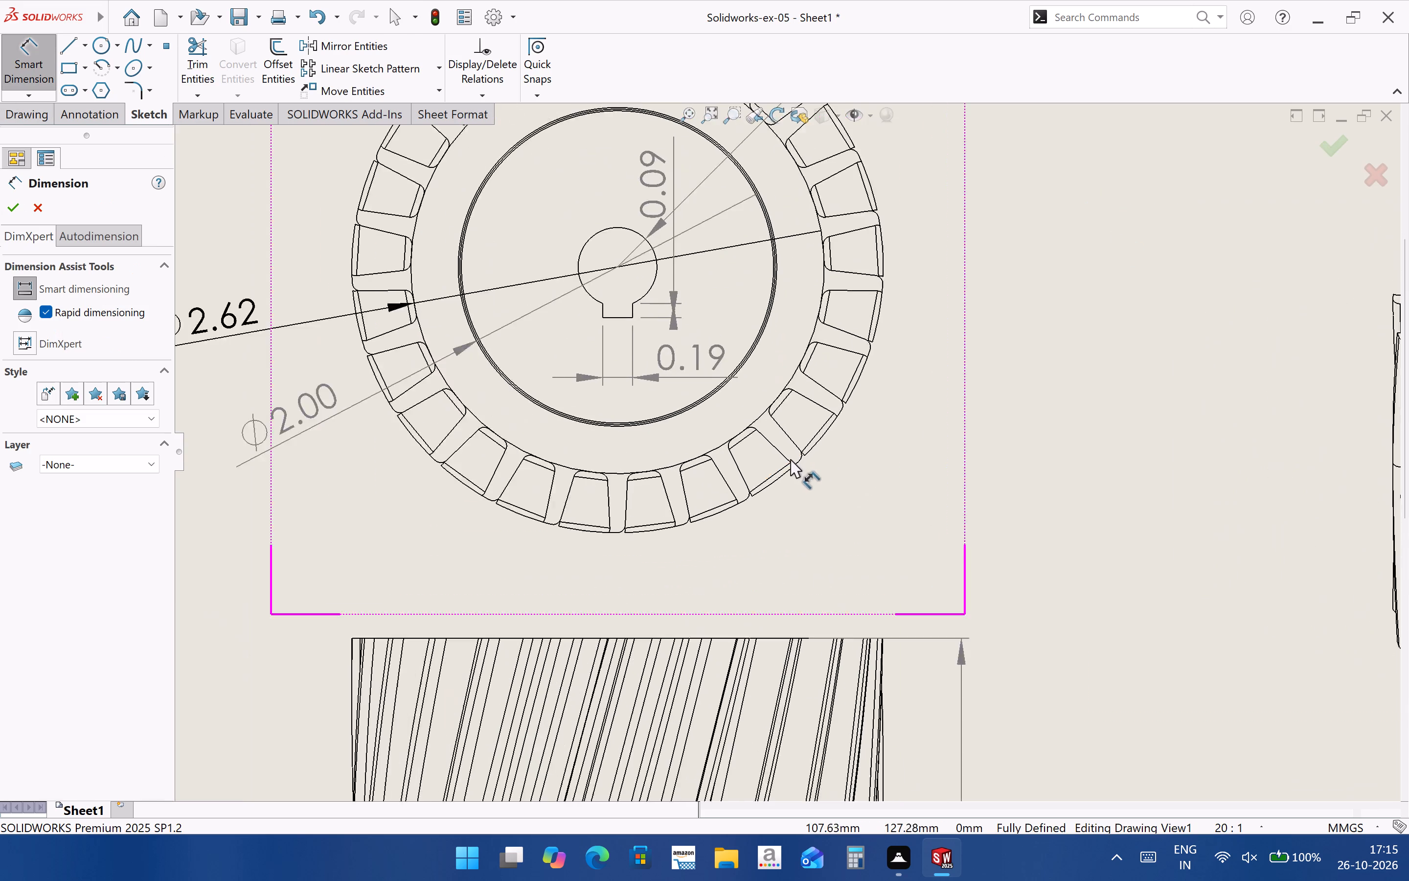
scroll(790, 459, down, 7)
click(703, 413)
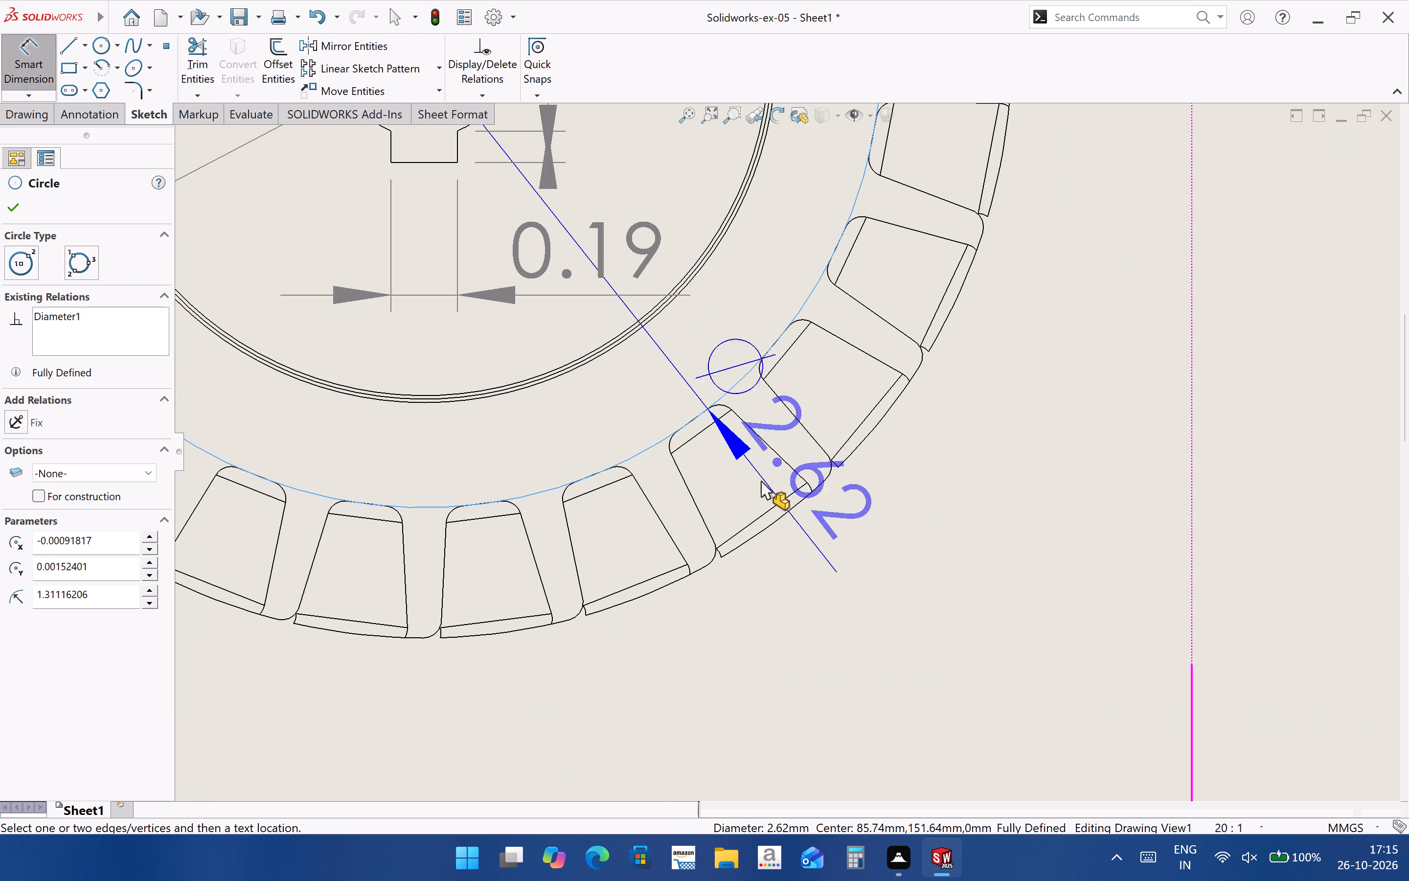
click(783, 514)
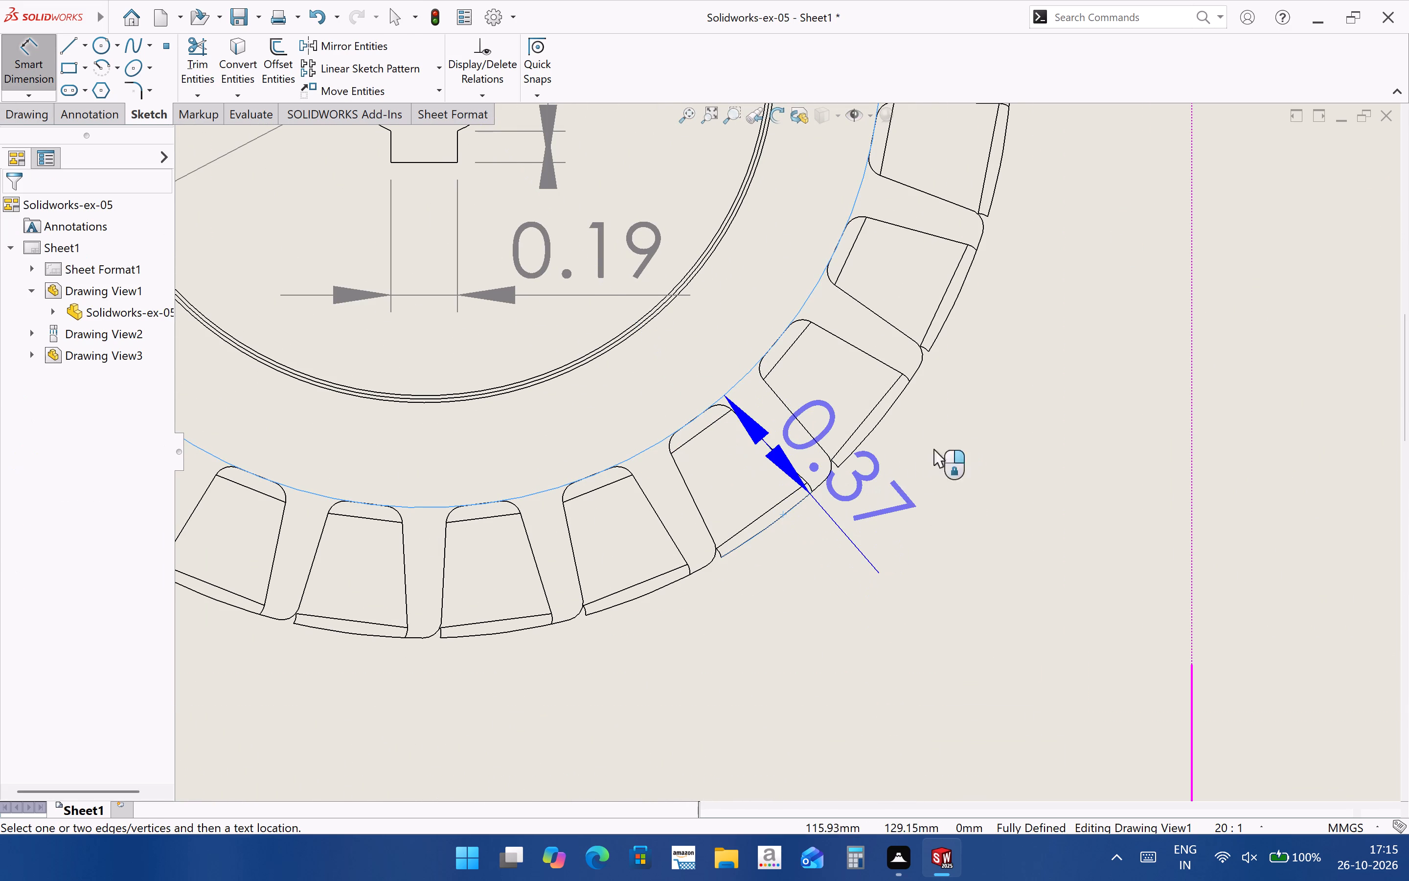
click(892, 666)
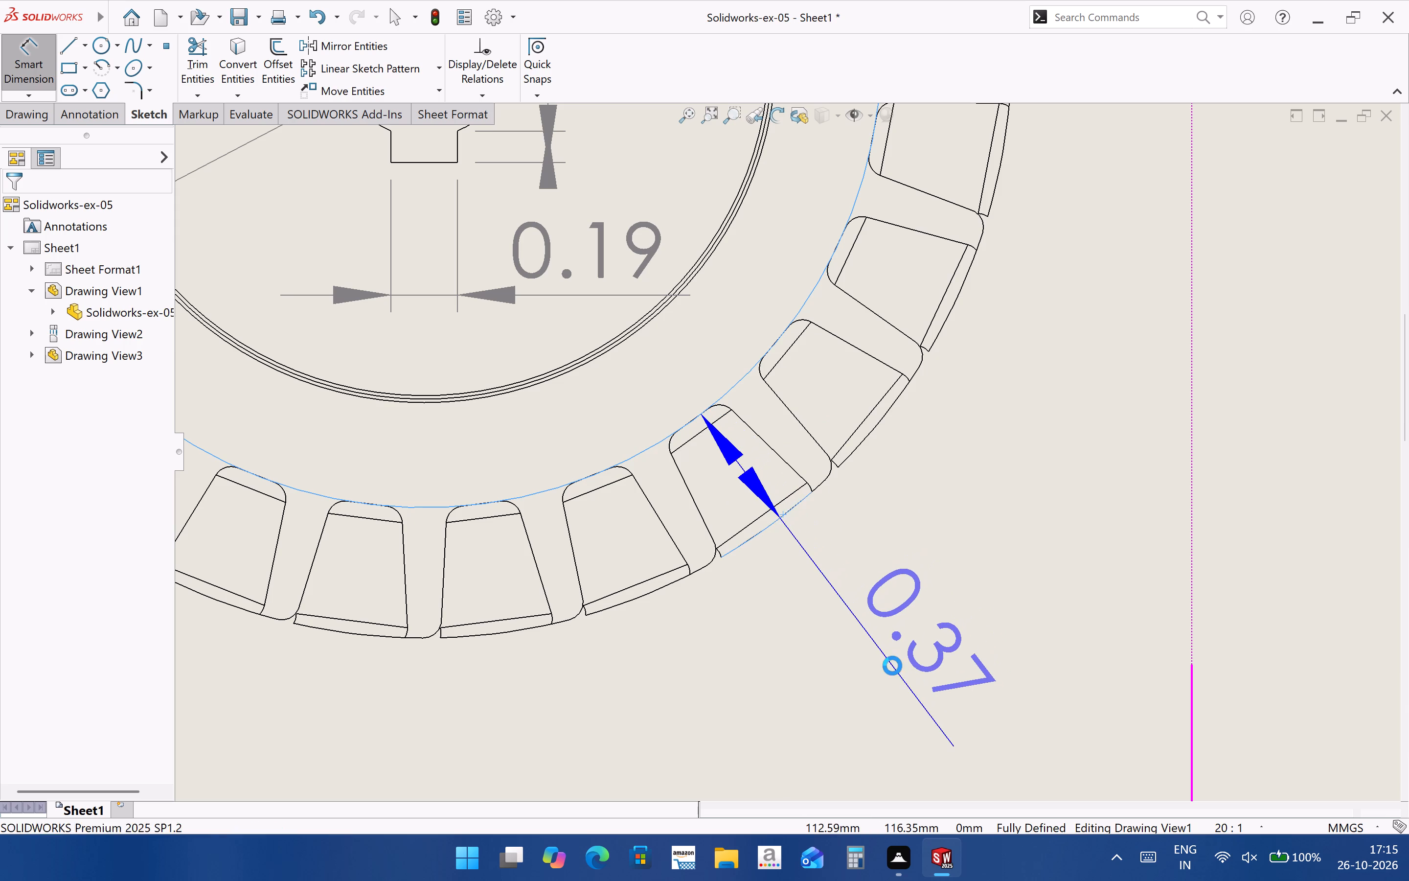
click(795, 424)
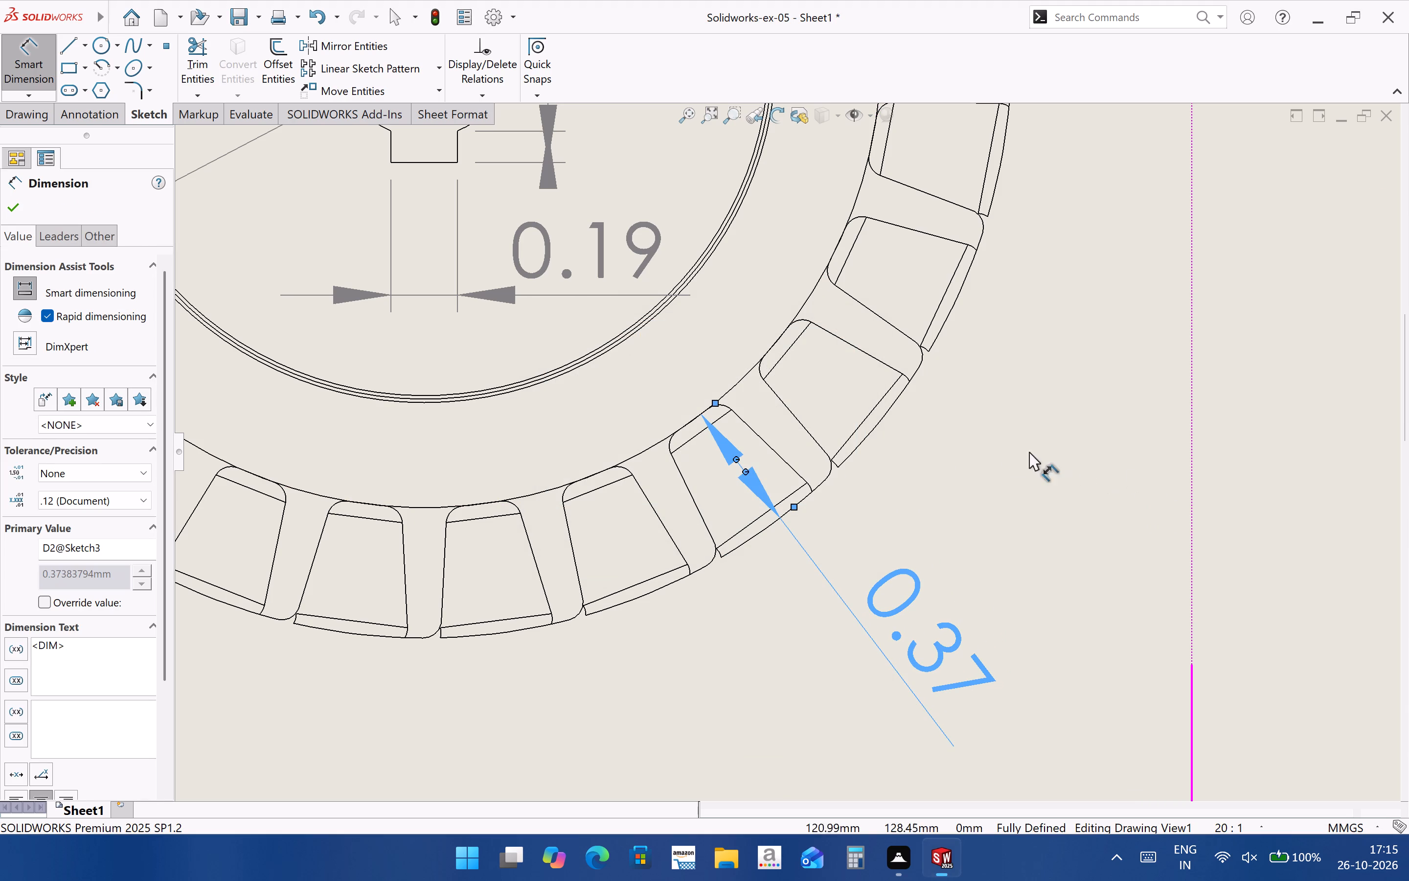
click(1028, 498)
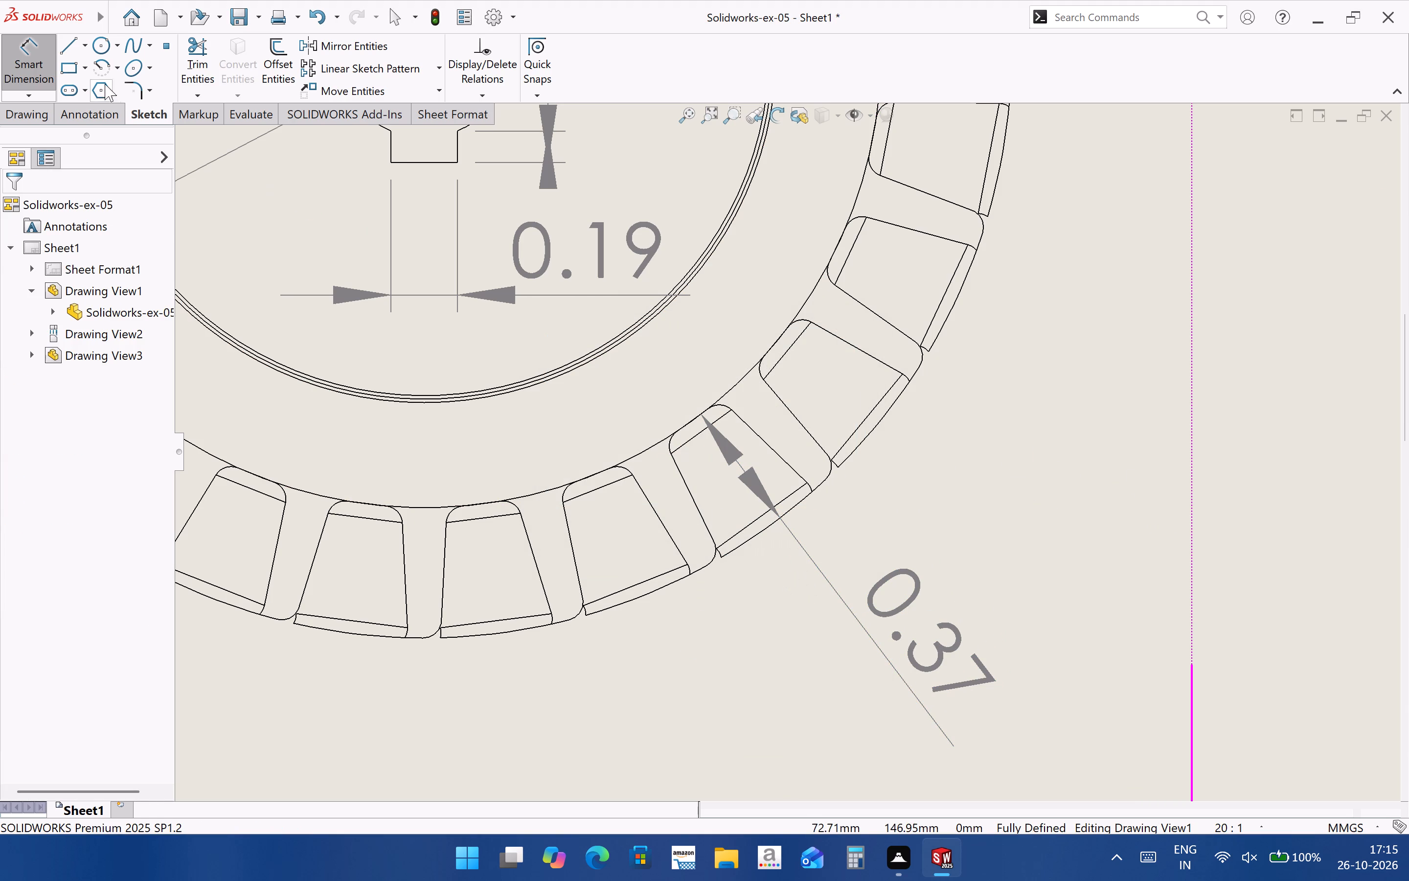
Dimension the inner width of the same tooth gap between its two inner corner points, with the dimension outside the rim.
click(670, 455)
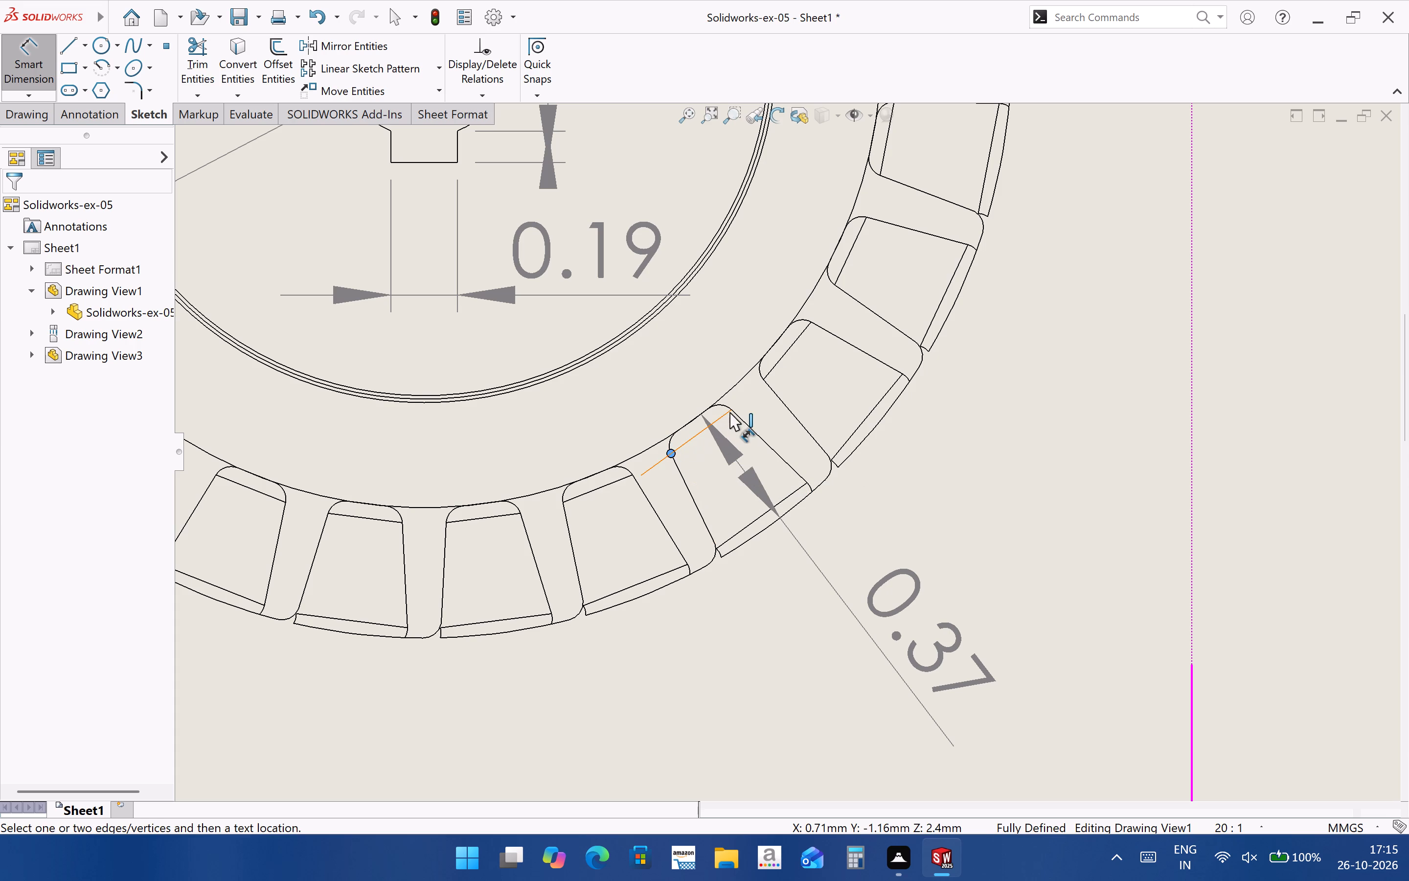
click(731, 411)
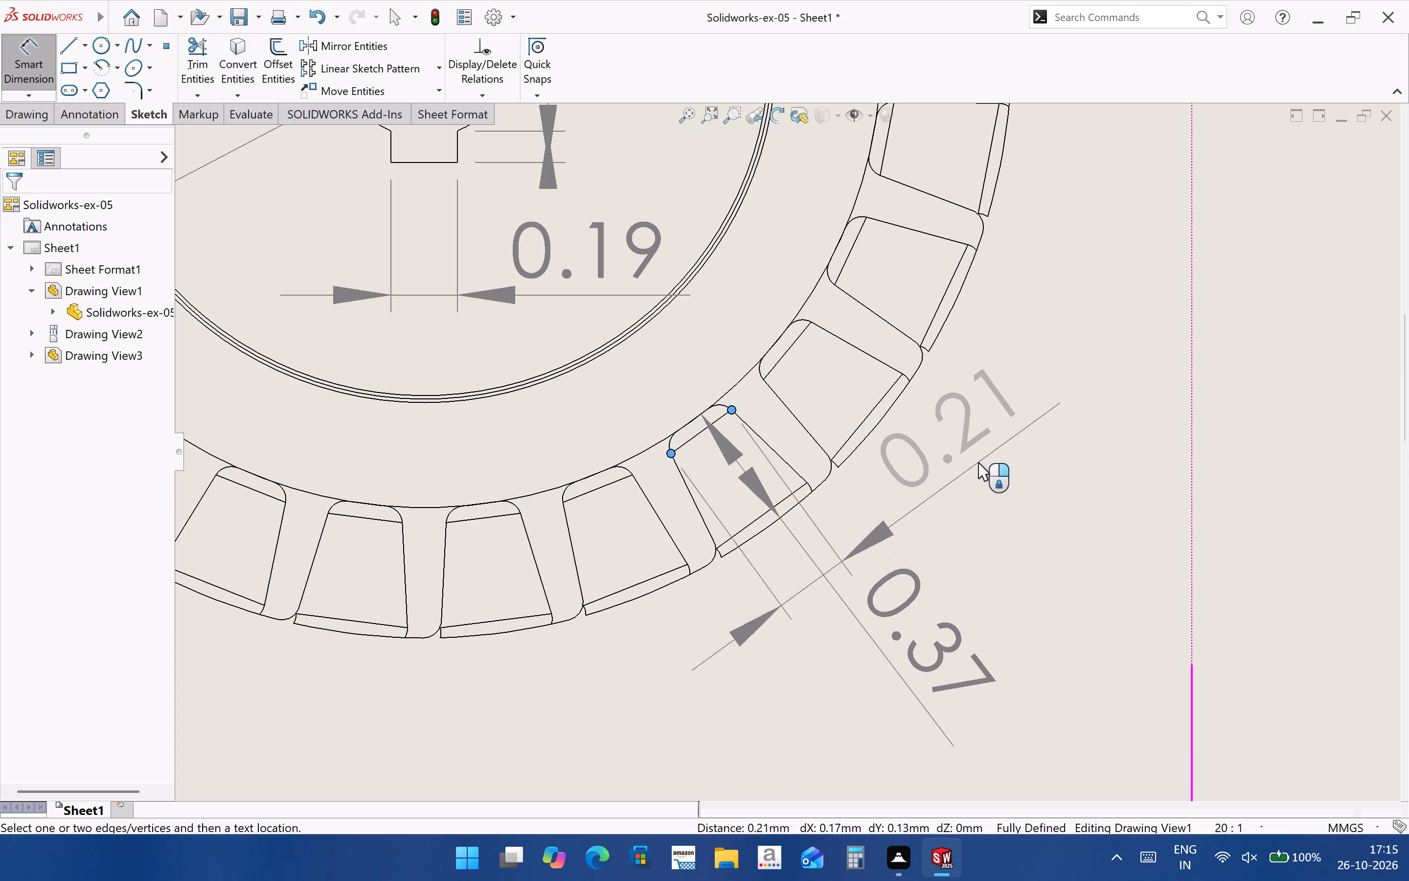
click(978, 462)
click(1134, 560)
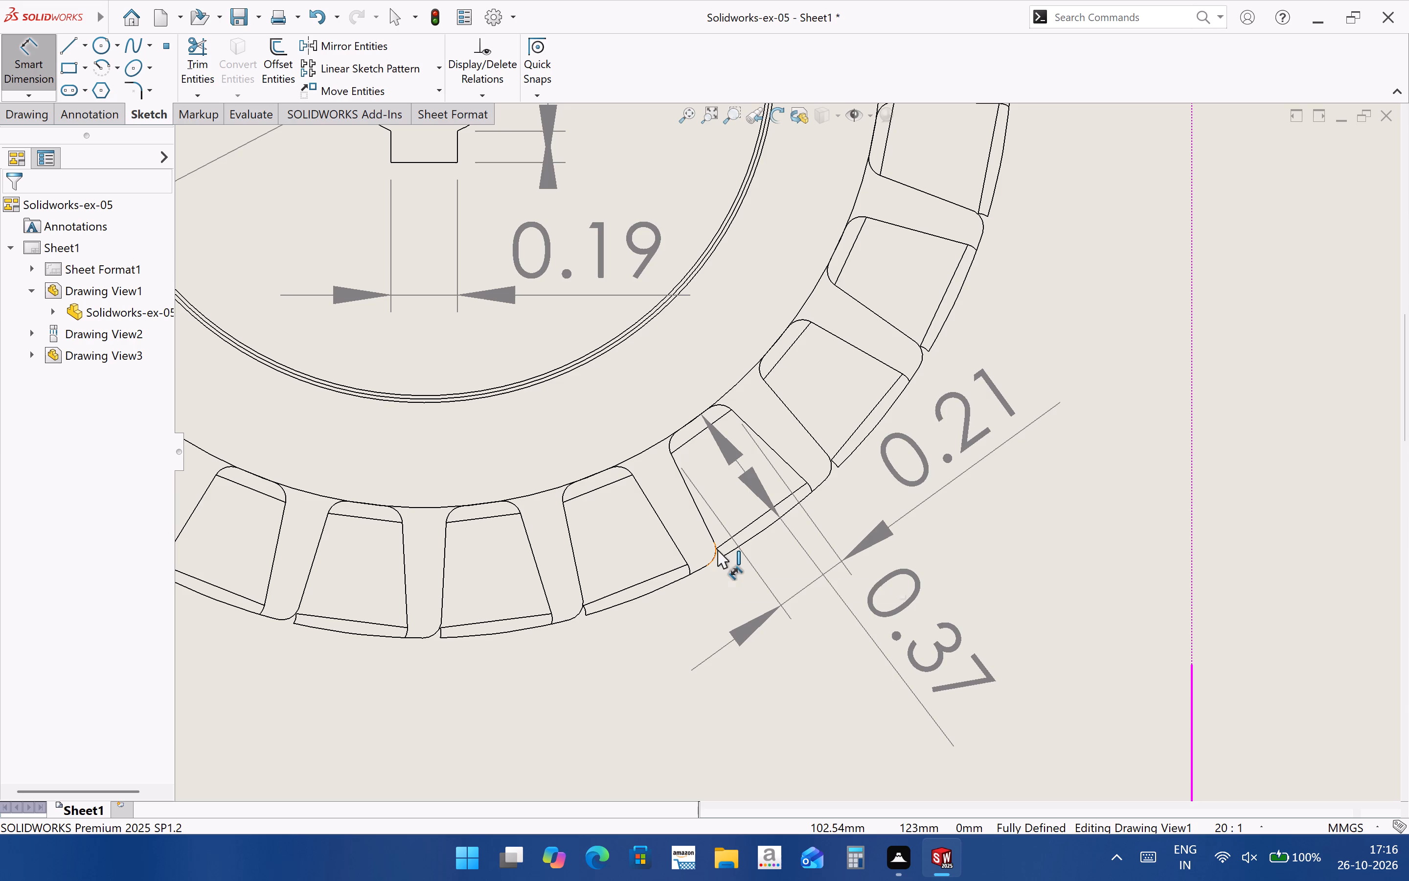
Dimension the outer width of the same tooth gap between its two outer corner points, beyond the inner-width dimension.
scroll(996, 445, up, 2)
scroll(992, 576, up, 1)
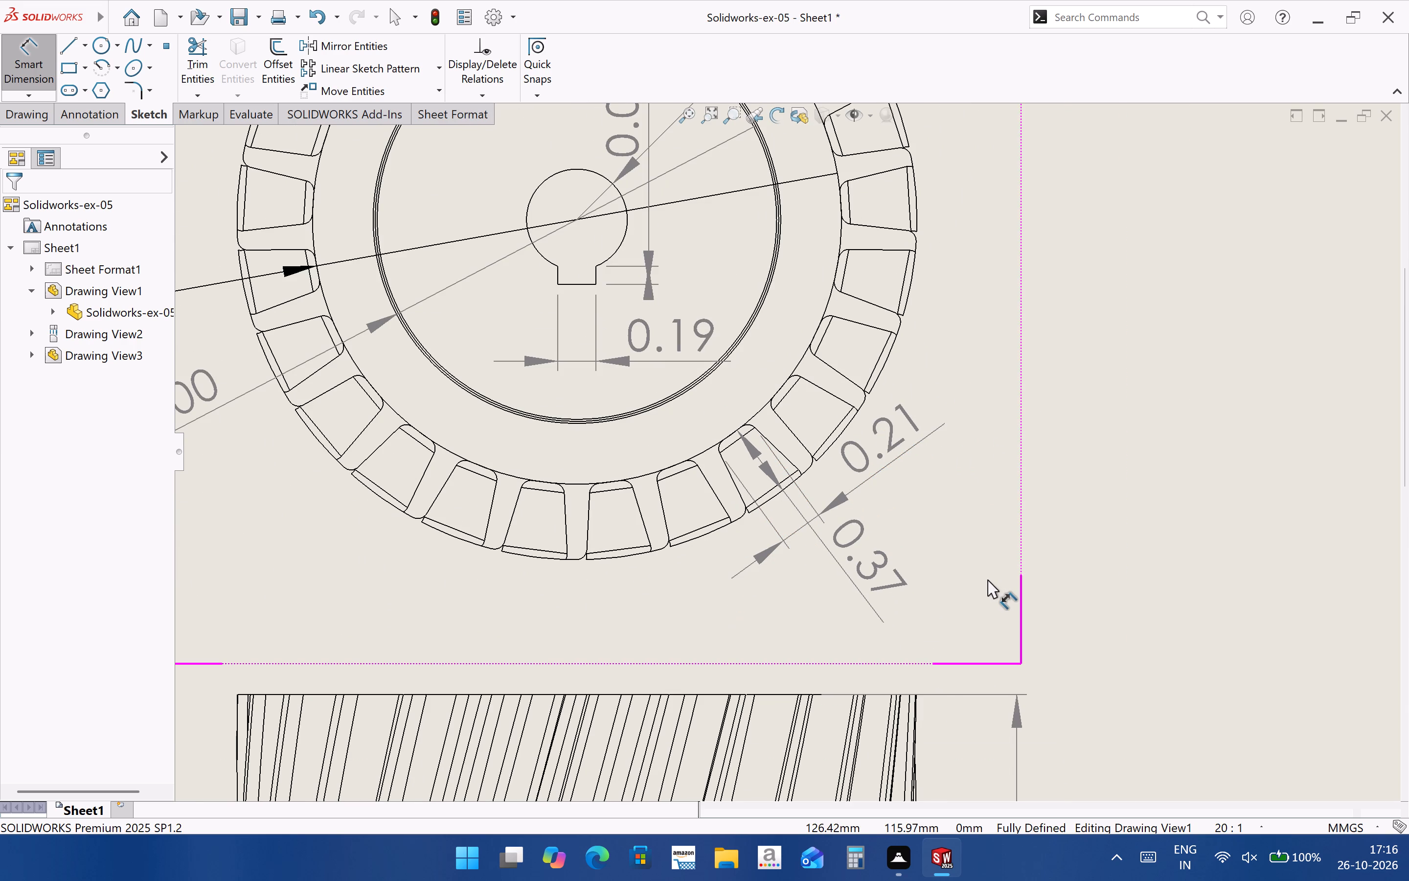
scroll(782, 463, down, 1)
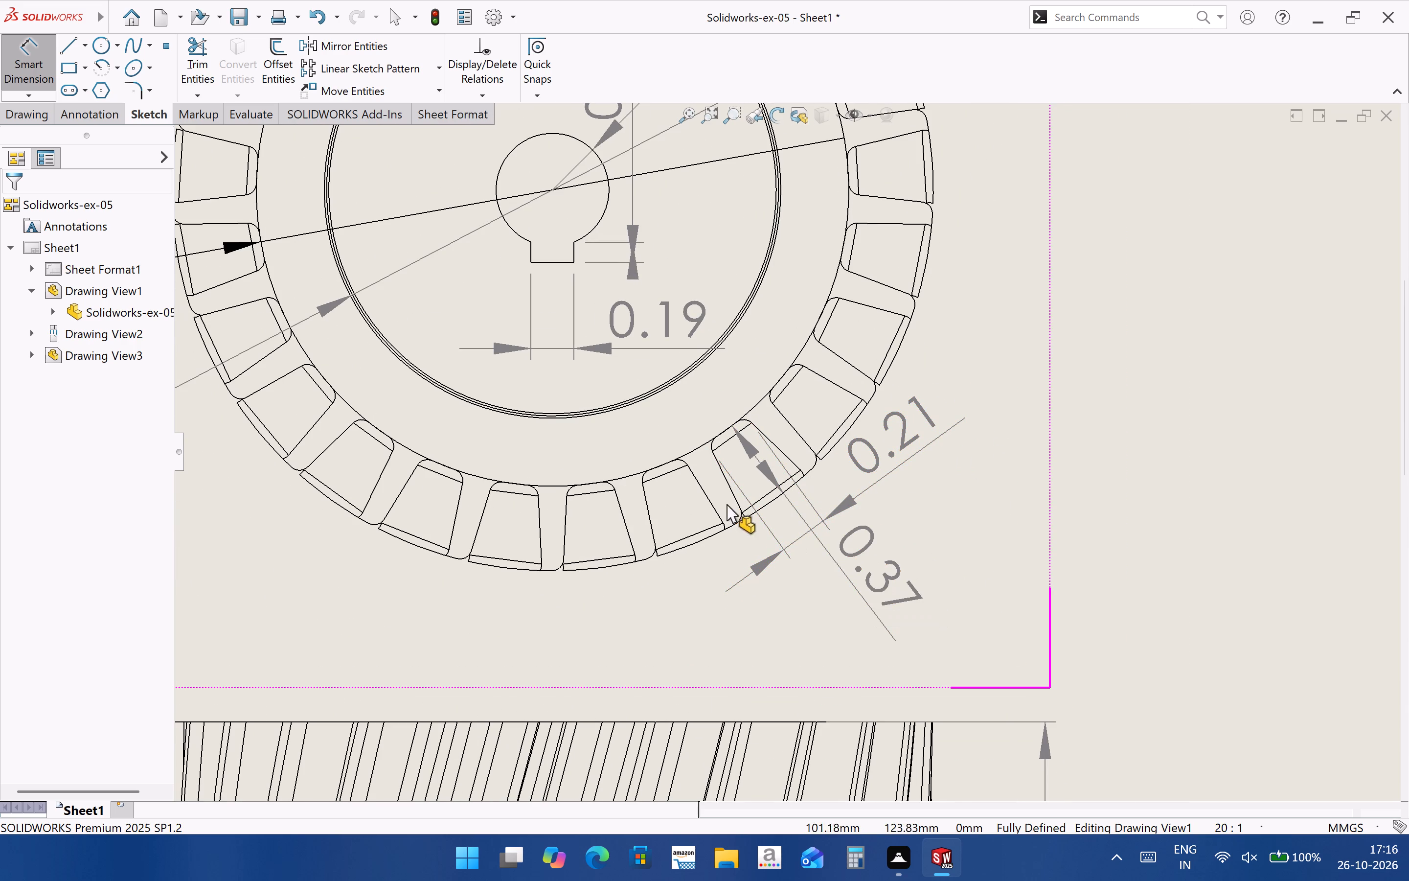
scroll(745, 503, down, 2)
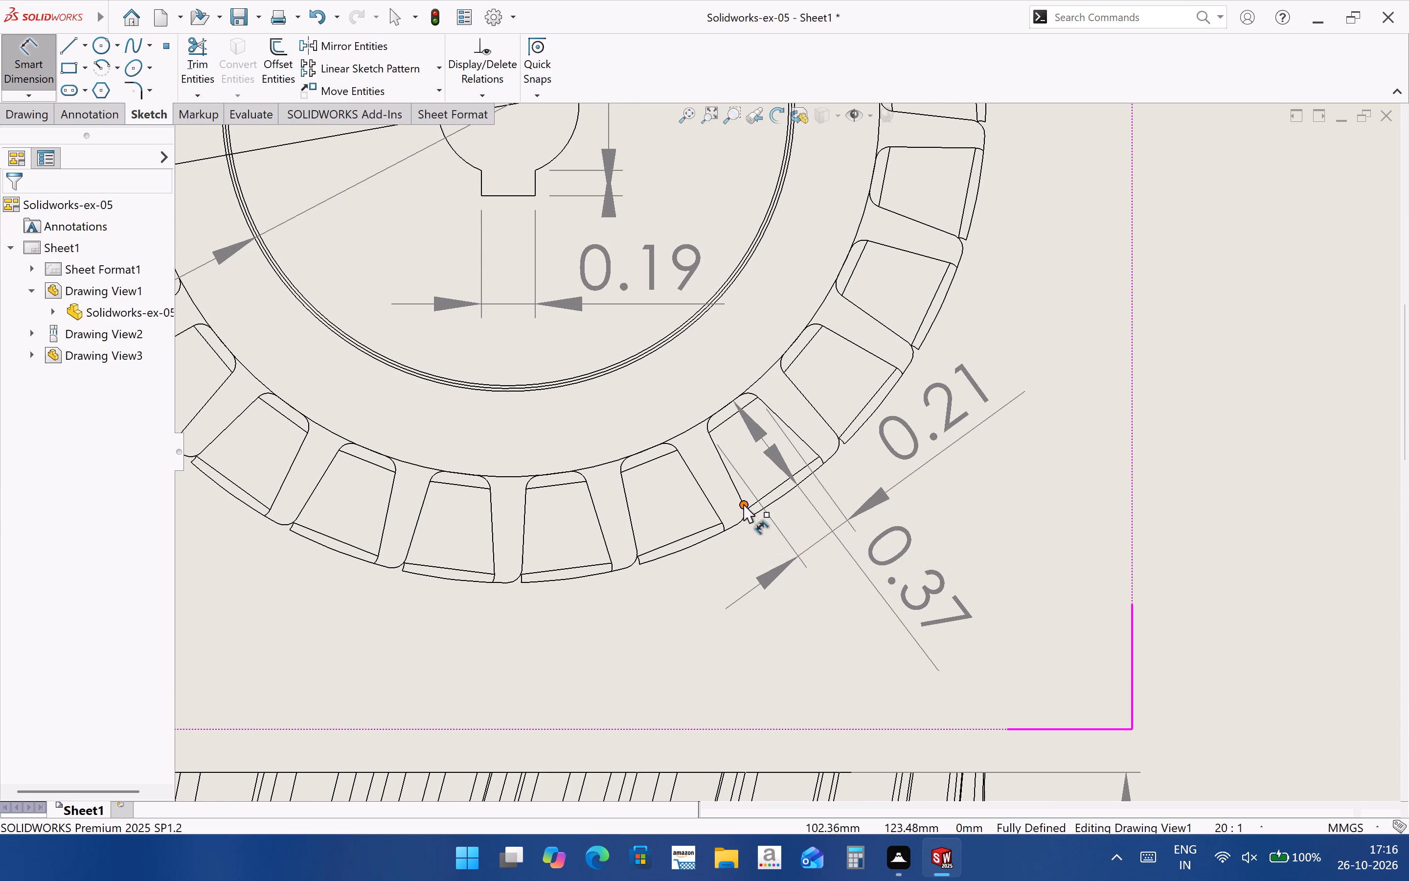
click(743, 506)
click(818, 456)
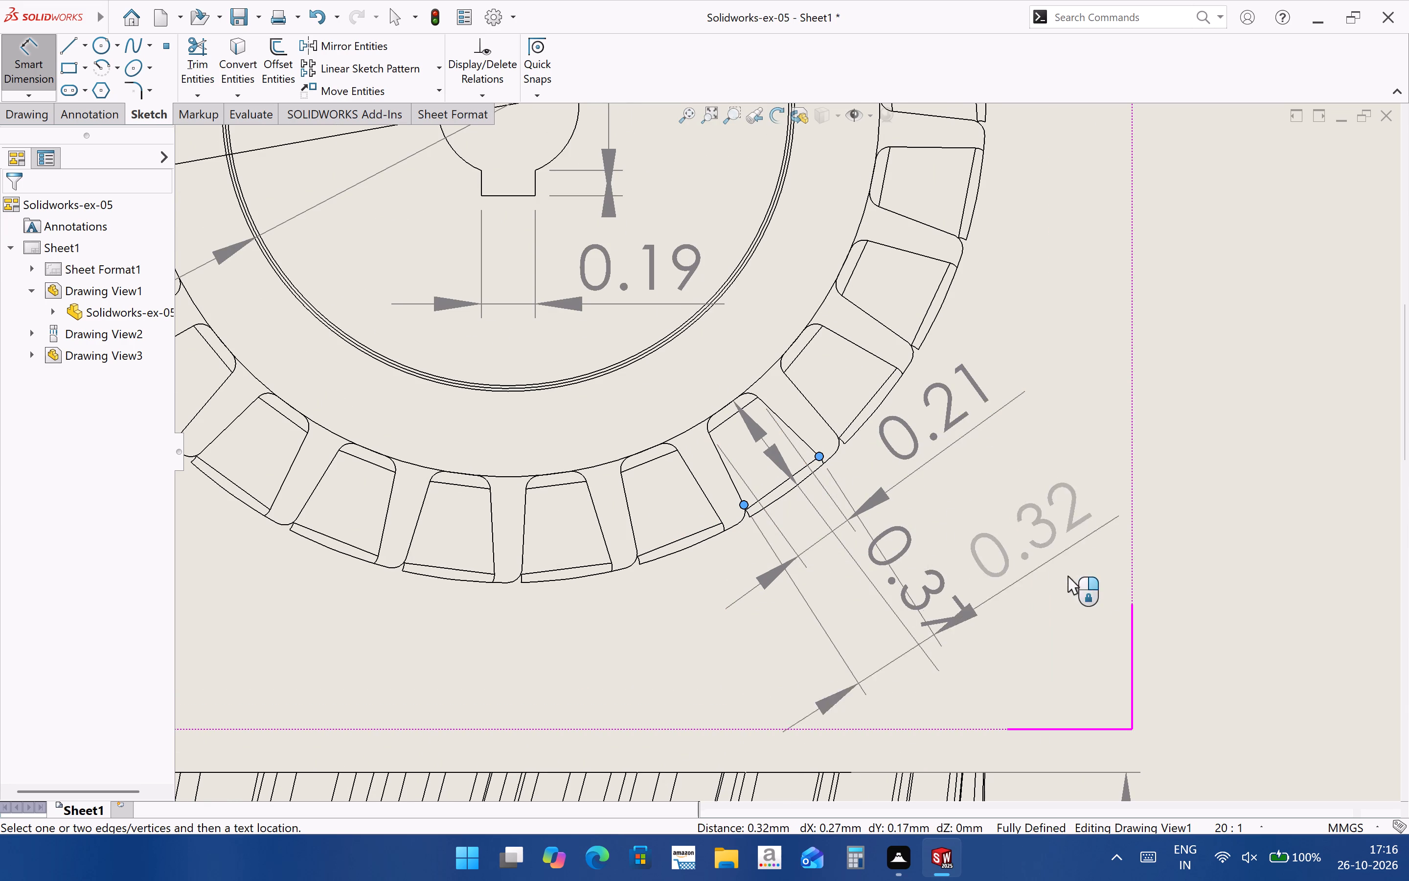
click(1019, 483)
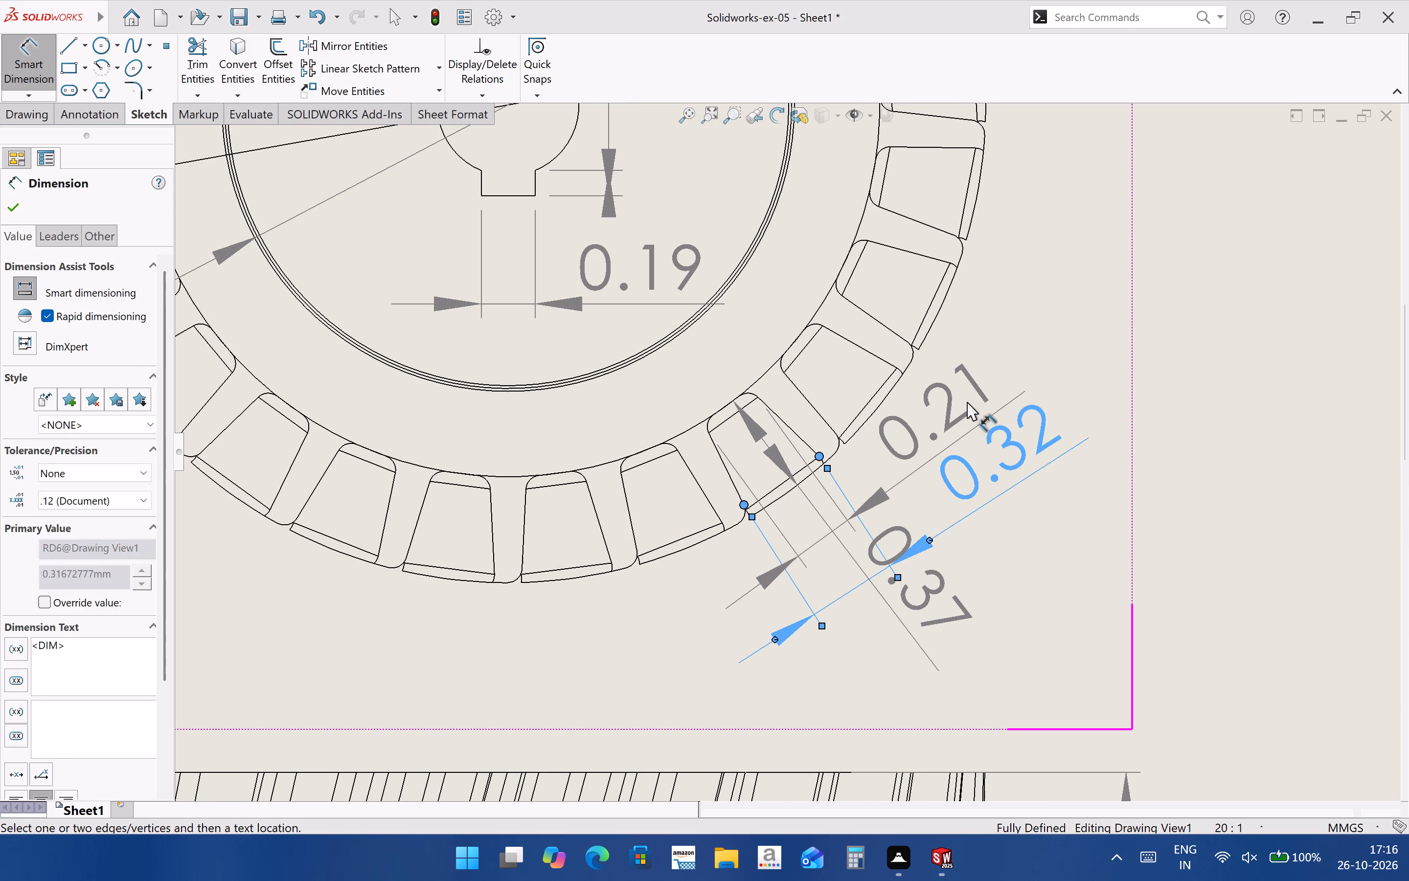
Reposition the 0.21 and 0.37 tooth-gap dimensions so they clear the new 0.32 dimension.
drag(958, 396, 970, 387)
drag(950, 599, 1019, 666)
click(1170, 511)
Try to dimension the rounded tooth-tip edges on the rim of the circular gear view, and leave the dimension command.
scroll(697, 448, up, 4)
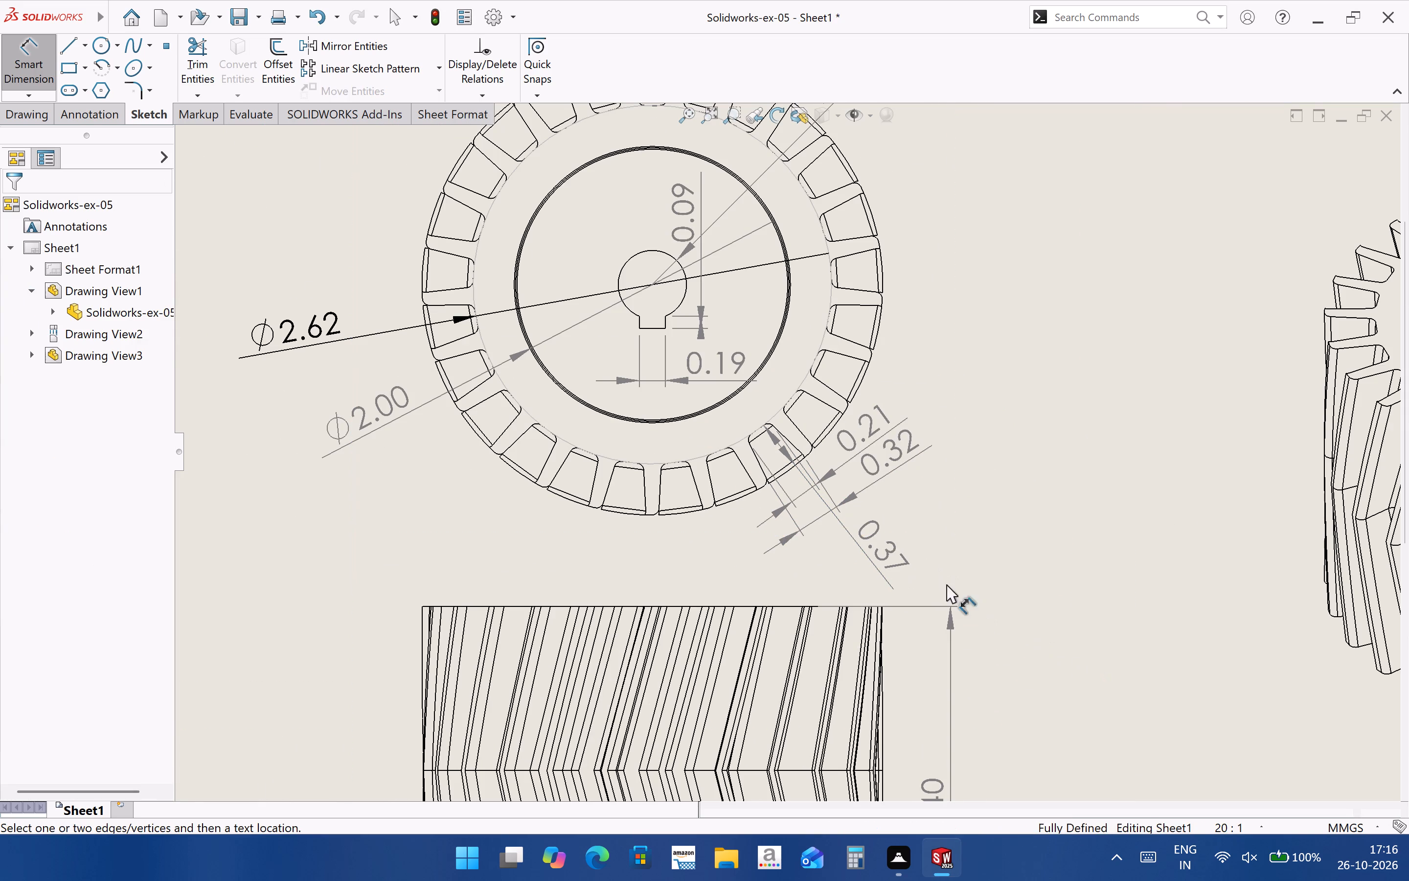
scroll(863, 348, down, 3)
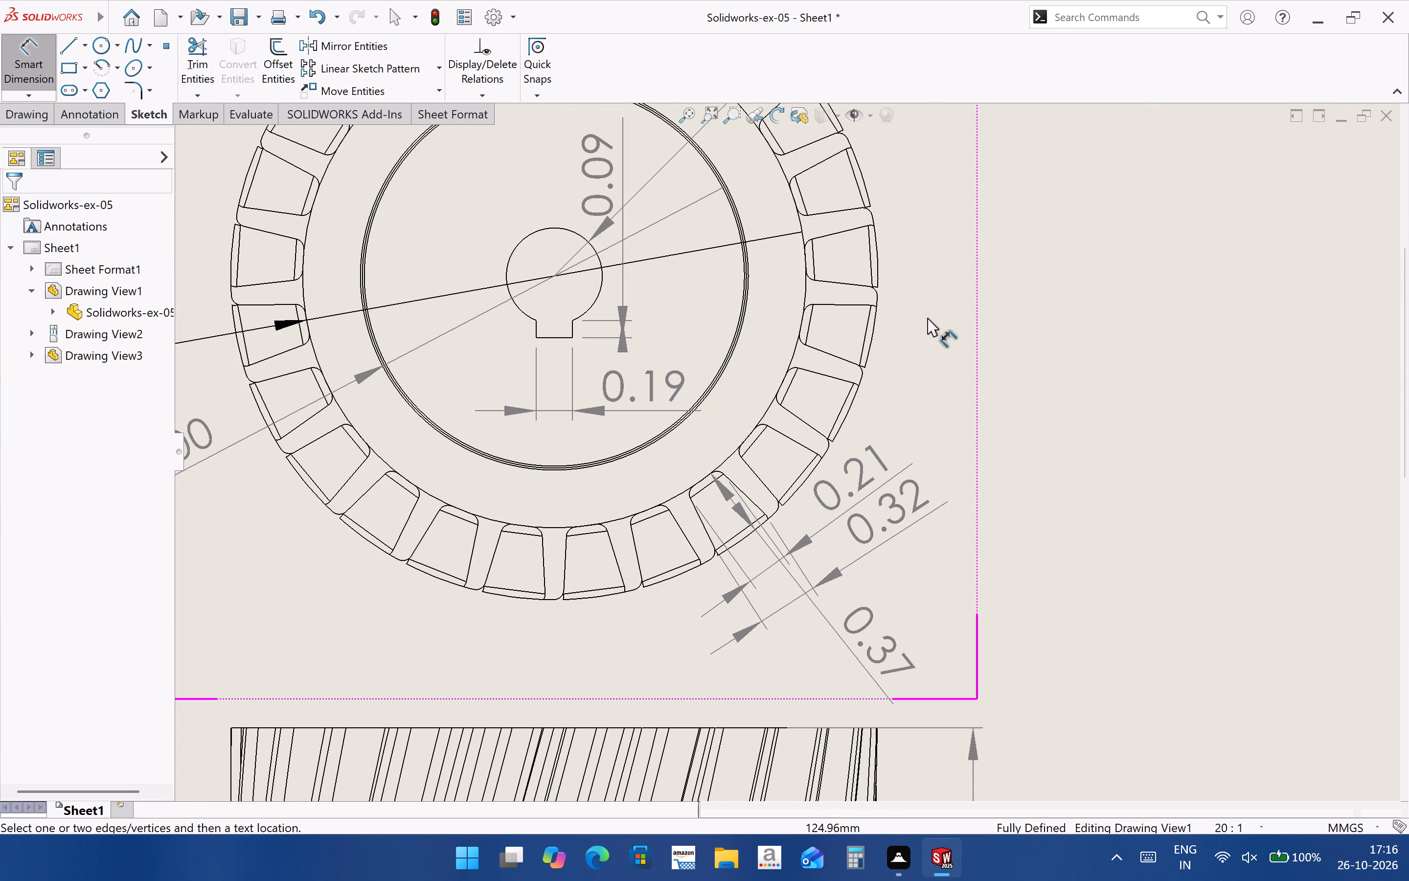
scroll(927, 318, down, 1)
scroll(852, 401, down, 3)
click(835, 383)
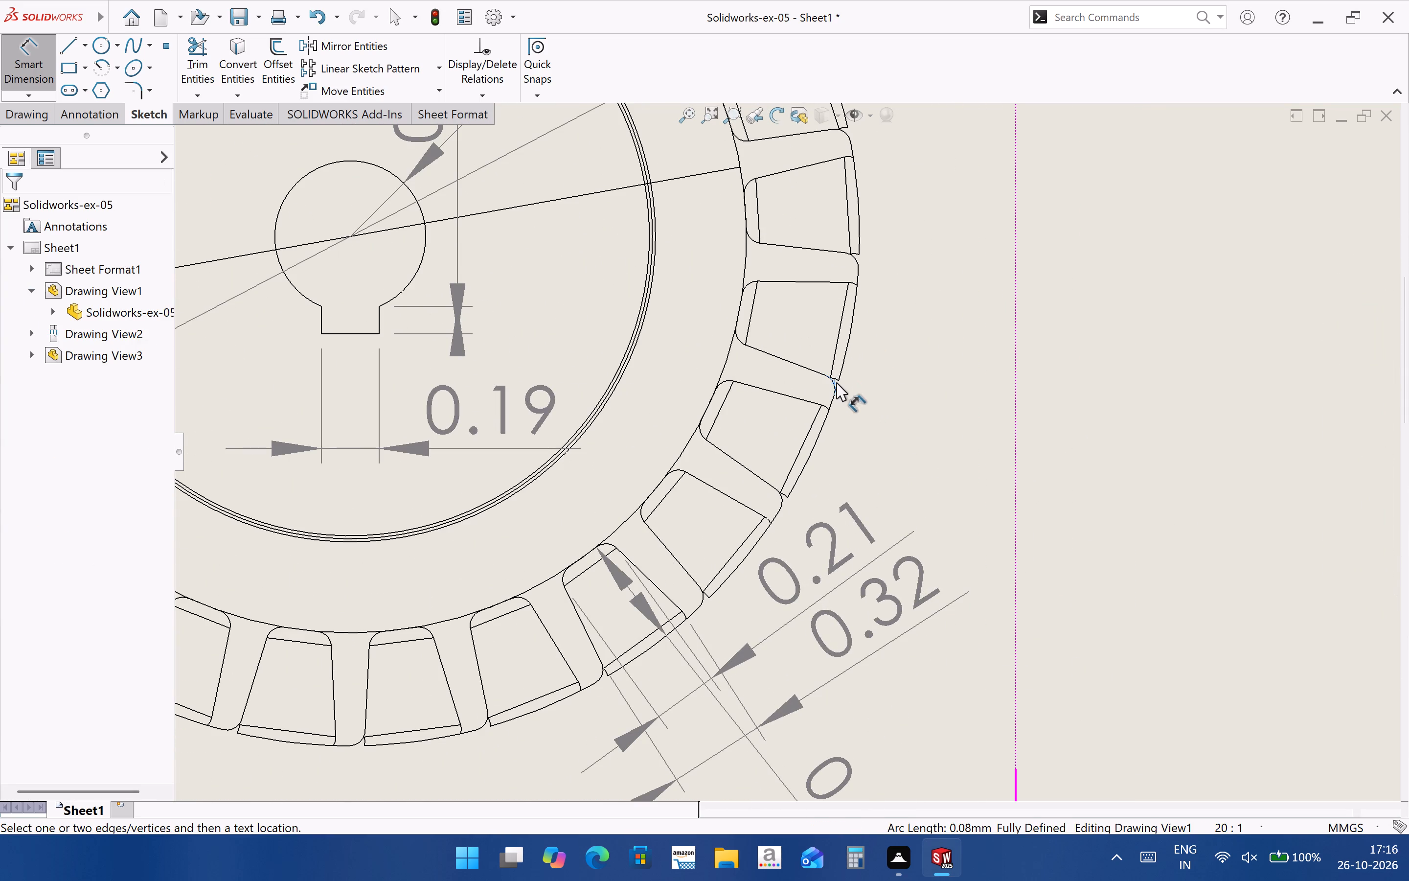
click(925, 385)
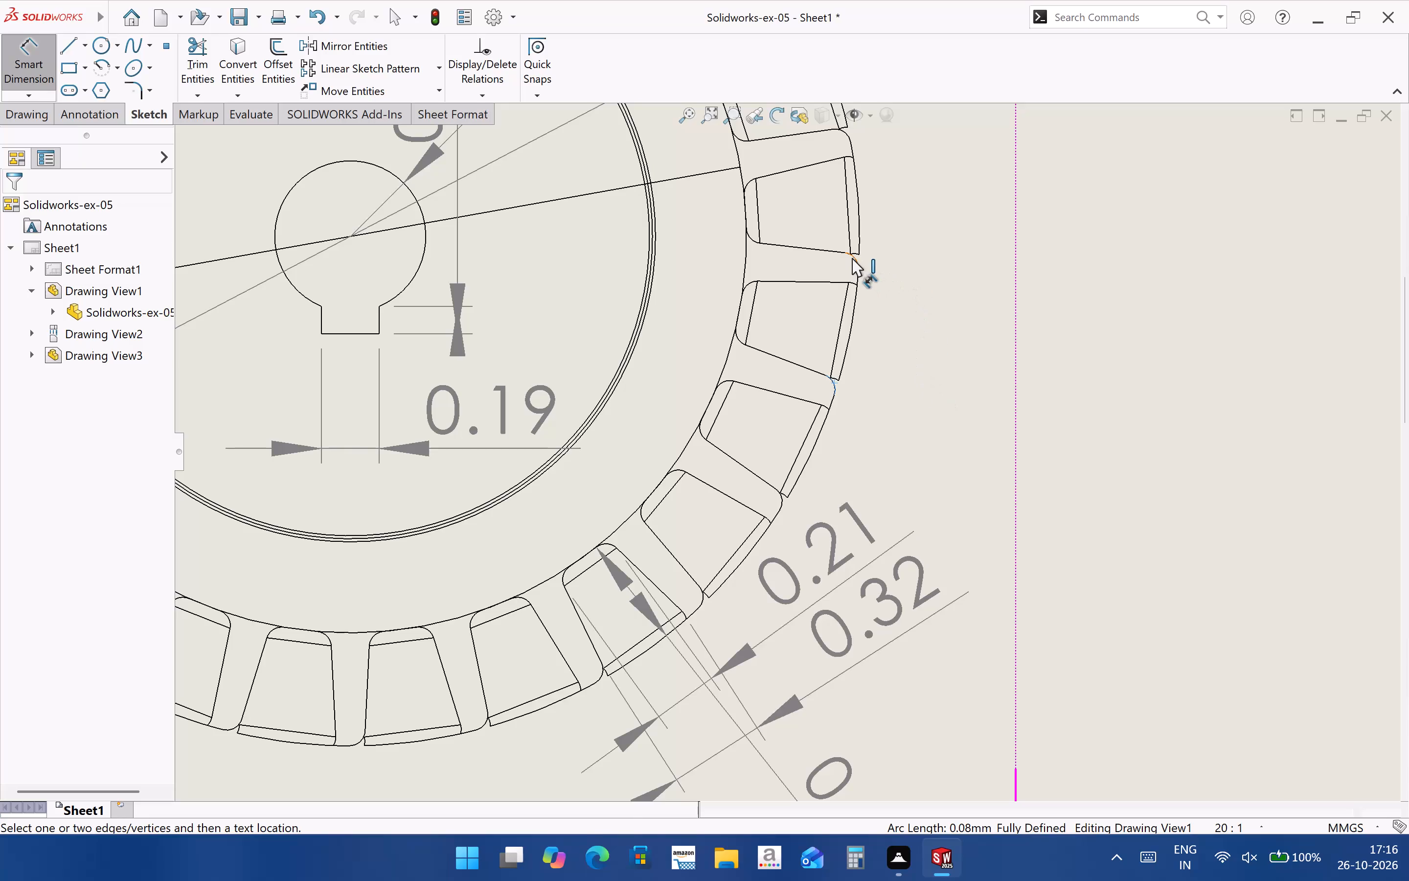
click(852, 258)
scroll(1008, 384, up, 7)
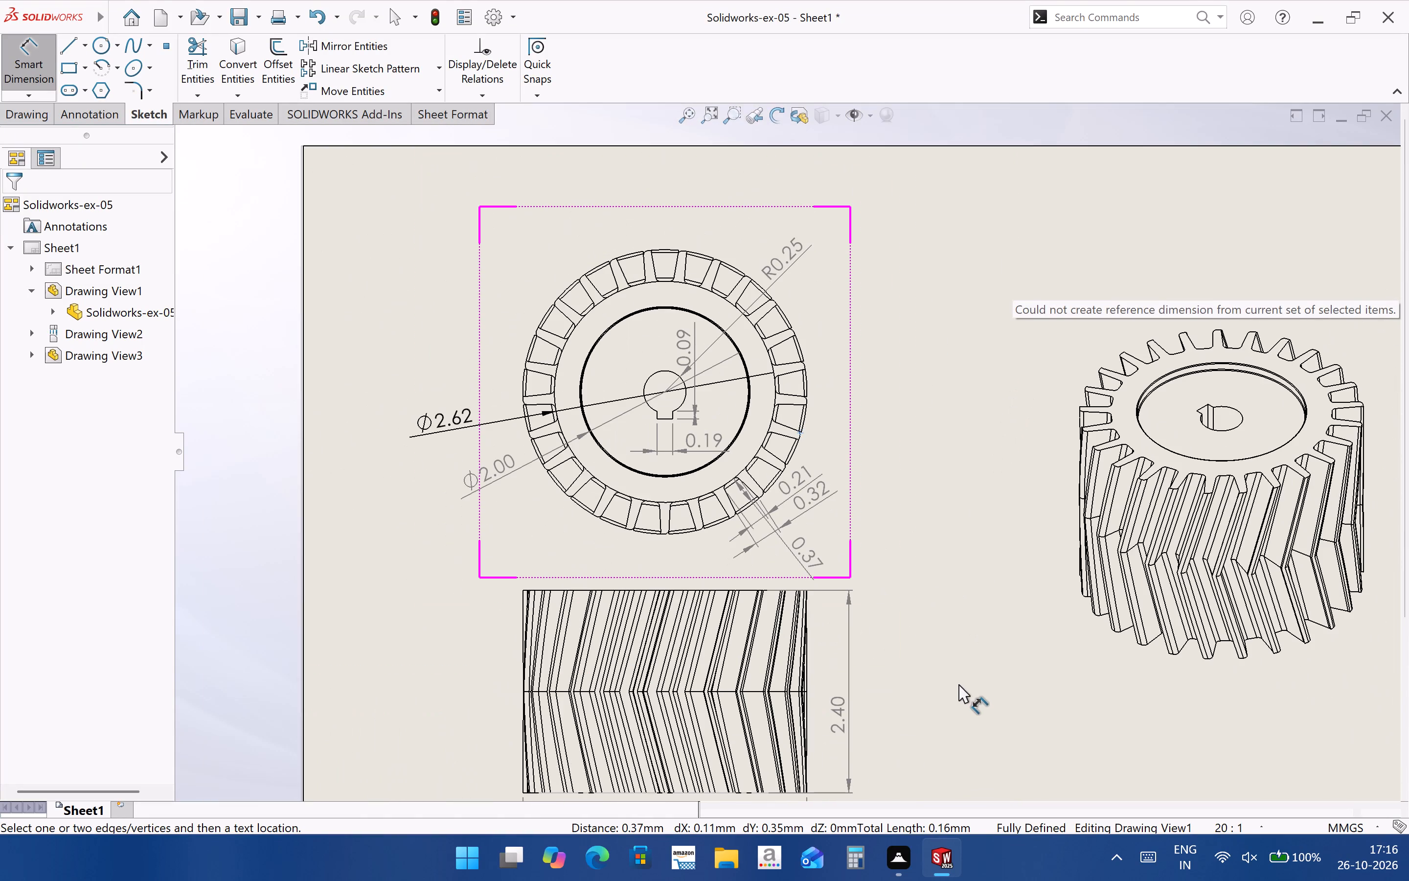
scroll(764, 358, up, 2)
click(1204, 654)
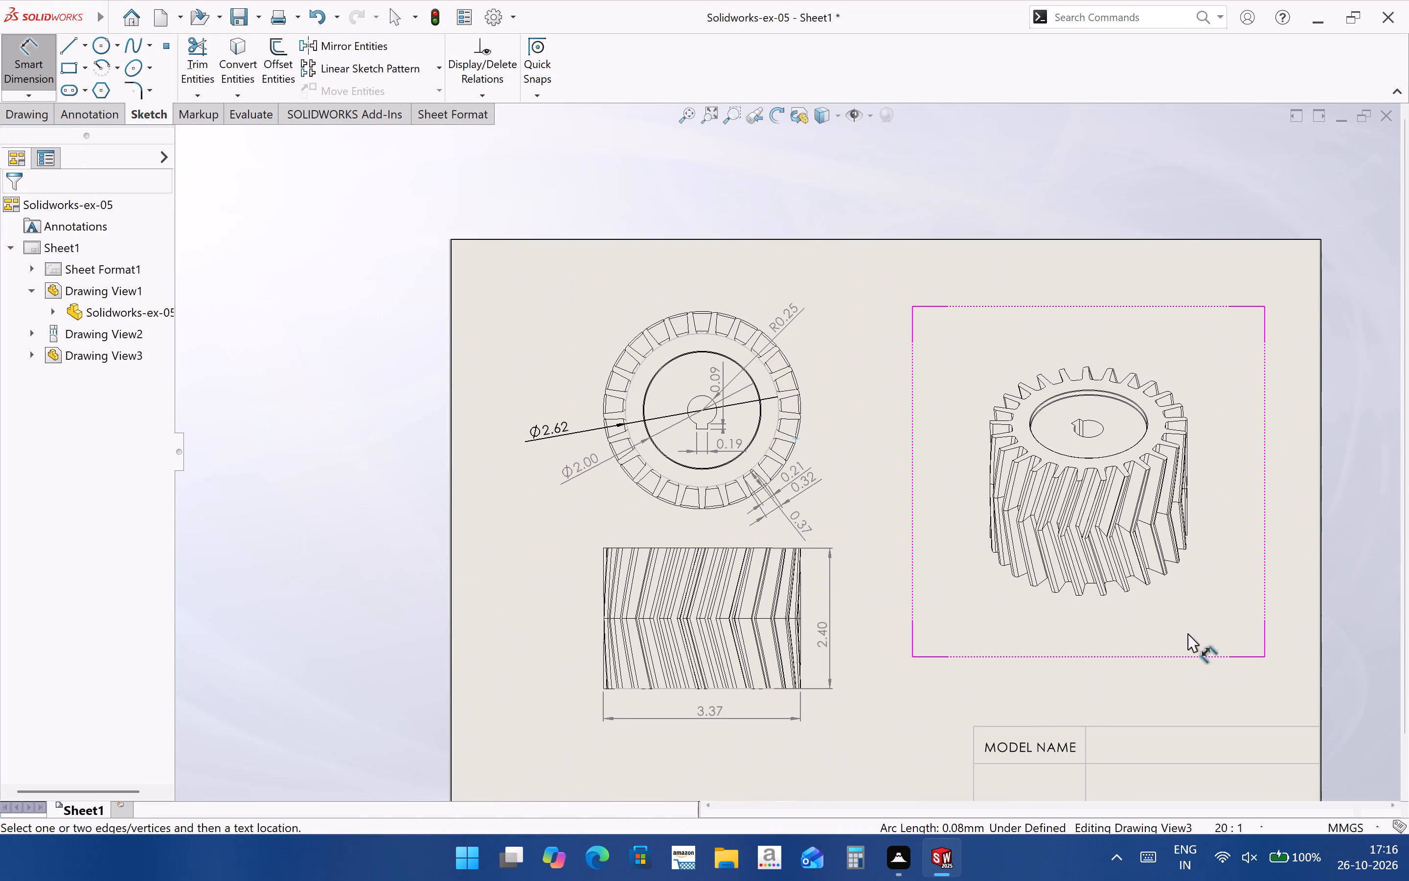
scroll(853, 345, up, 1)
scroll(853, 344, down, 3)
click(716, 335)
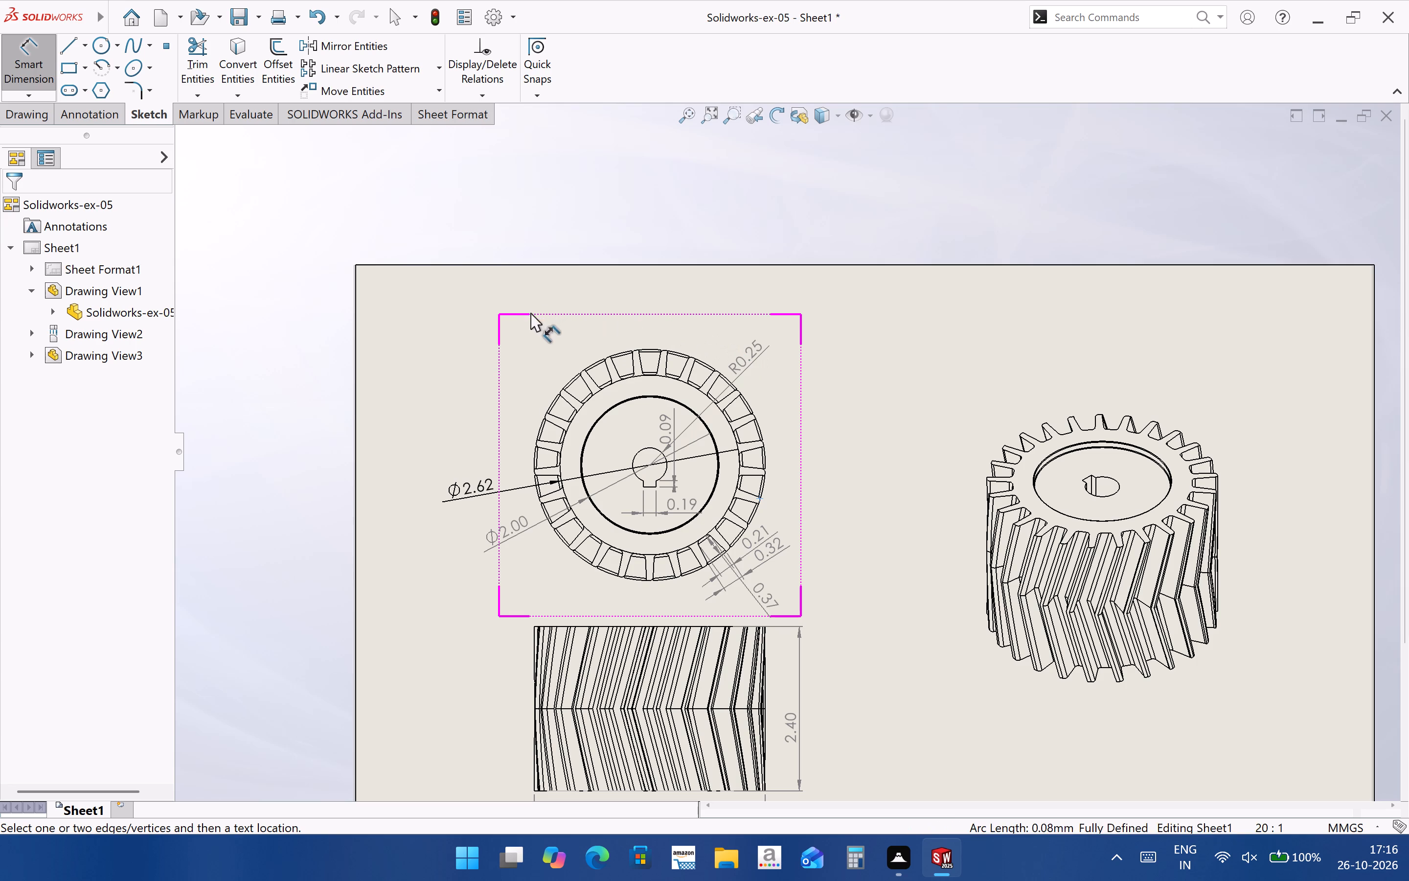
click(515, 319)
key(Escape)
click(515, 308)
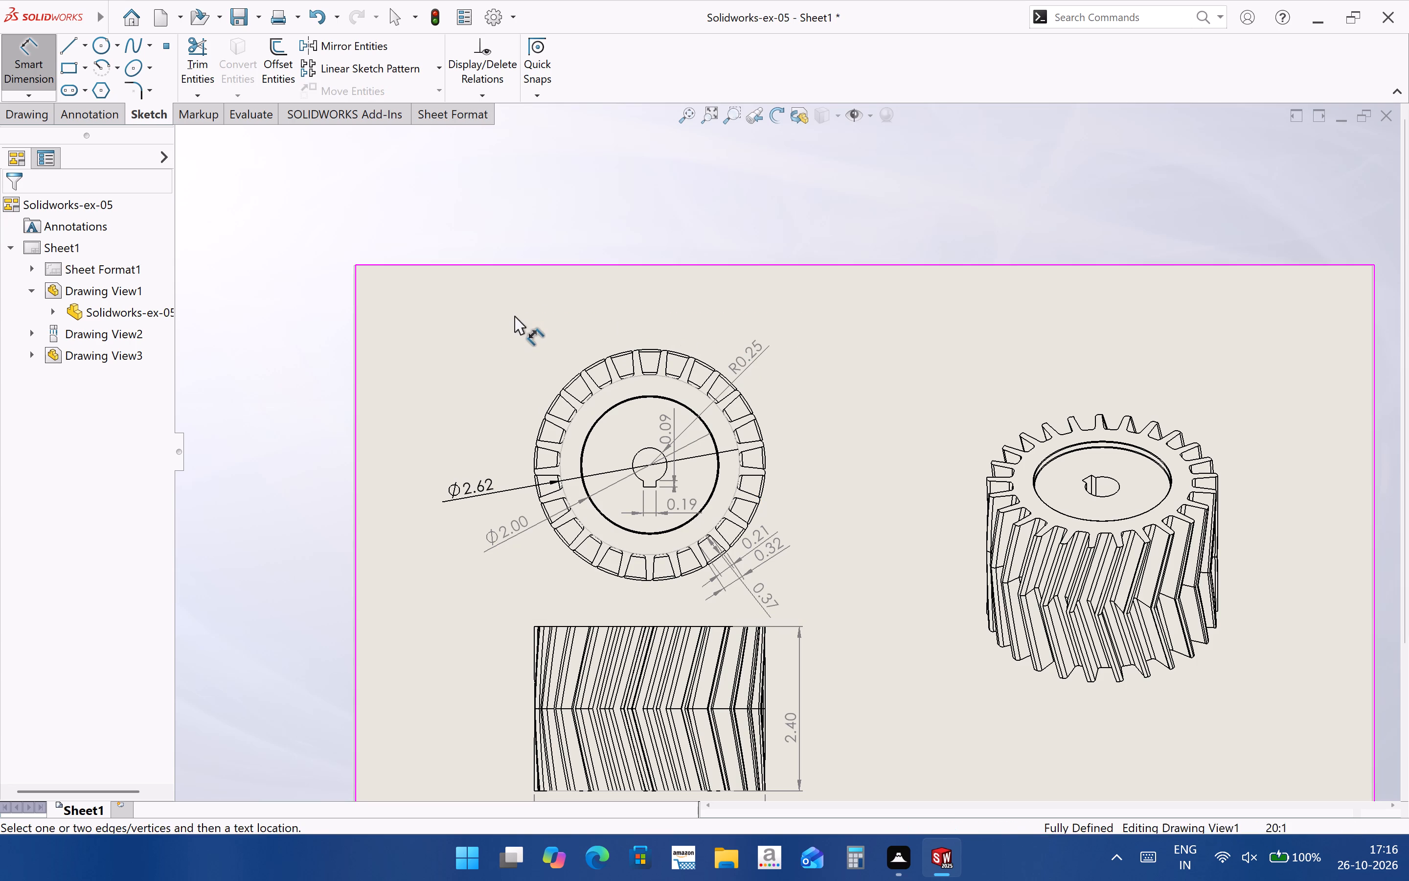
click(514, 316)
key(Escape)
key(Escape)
Move the circular gear view slightly upward on the sheet, away from the side view beneath it.
click(553, 337)
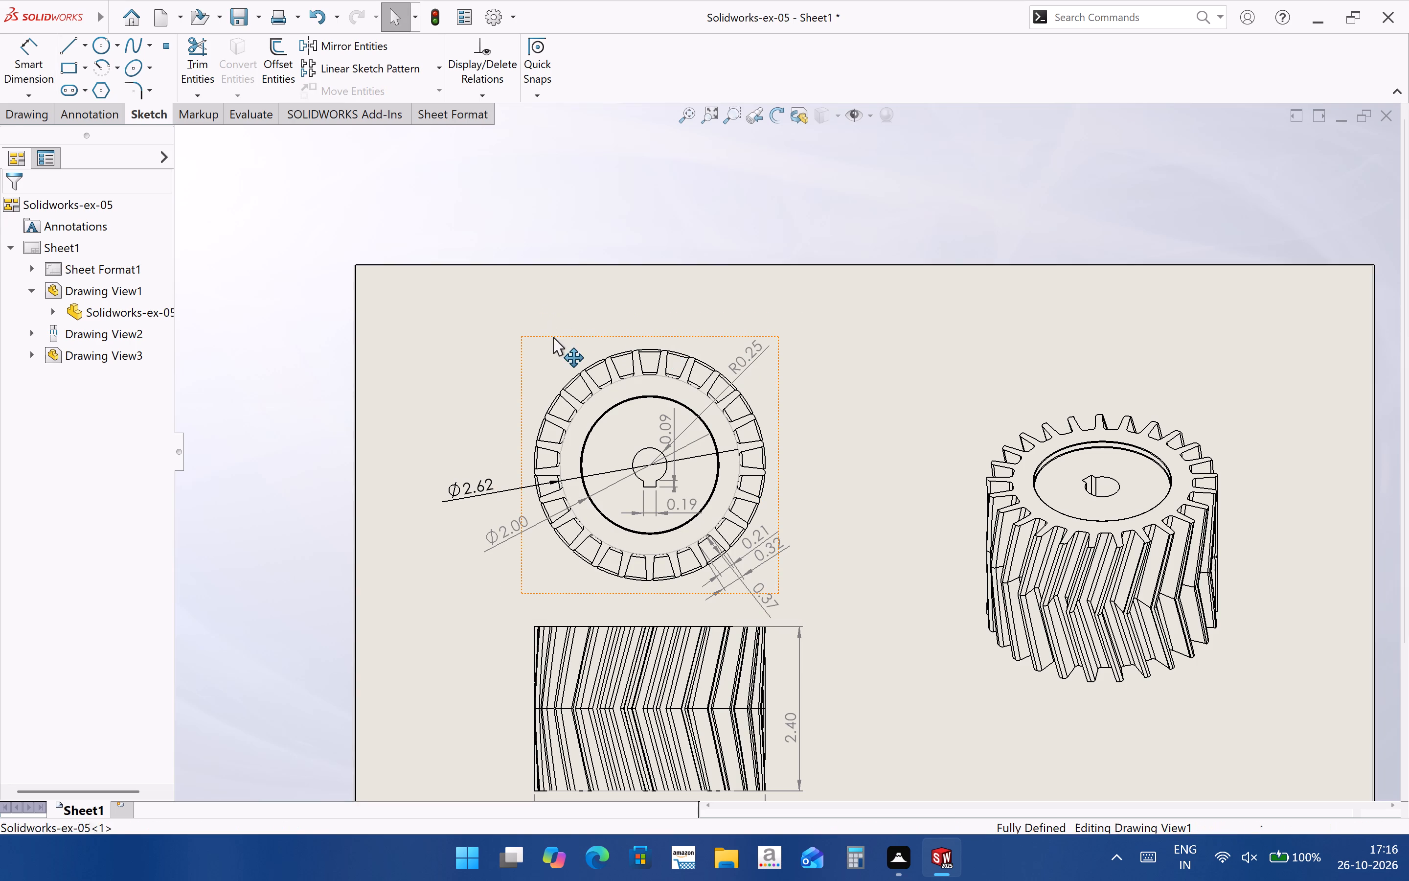
drag(539, 337, 536, 301)
click(795, 468)
scroll(849, 498, down, 2)
scroll(865, 330, up, 2)
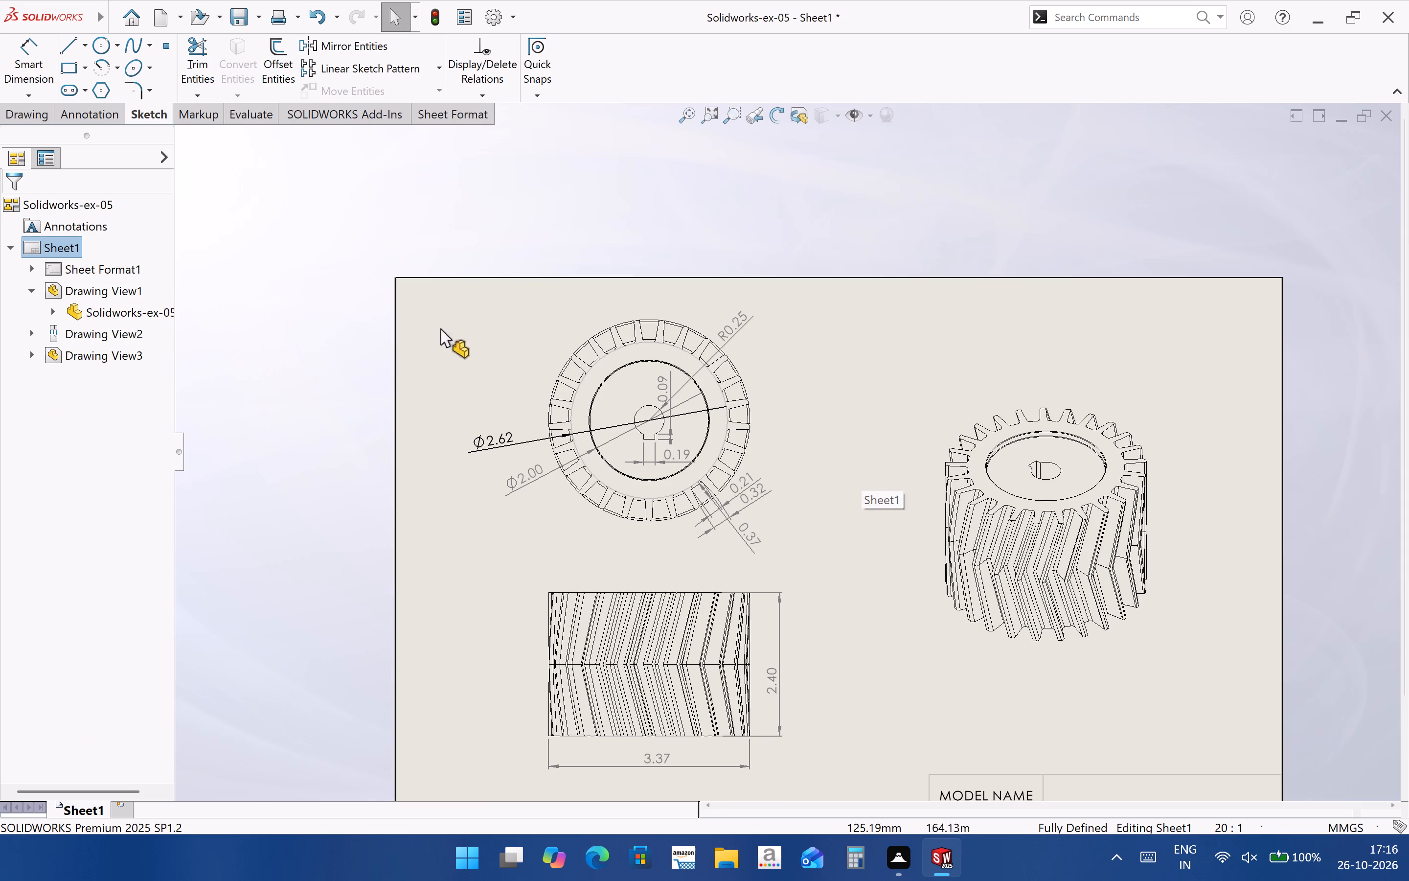
Add a note reading ALL FILLET RADIUS 0.05MM on the sheet, just below the pictorial gear view.
click(90, 112)
click(182, 53)
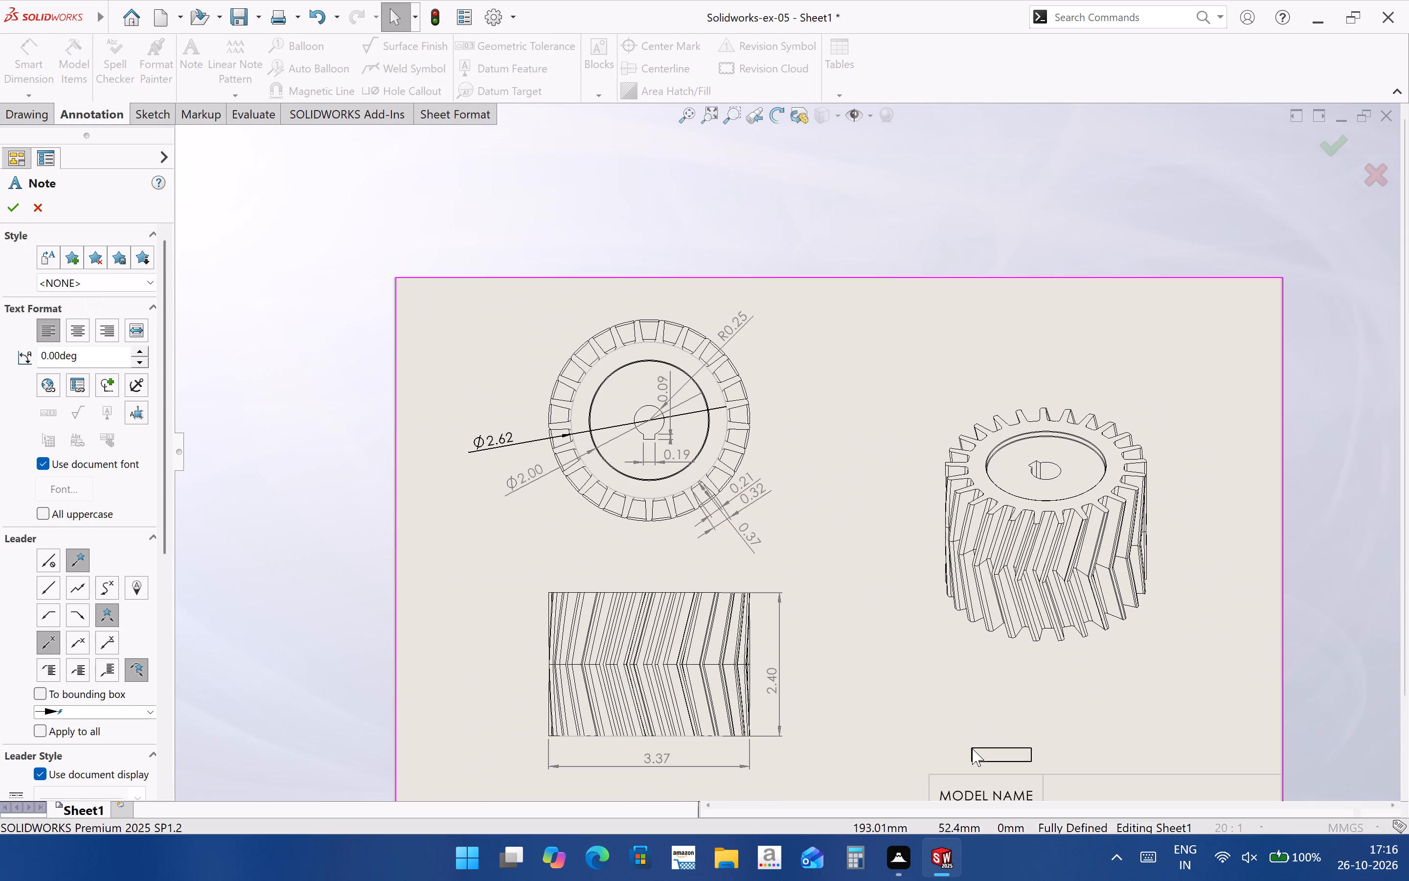
click(972, 693)
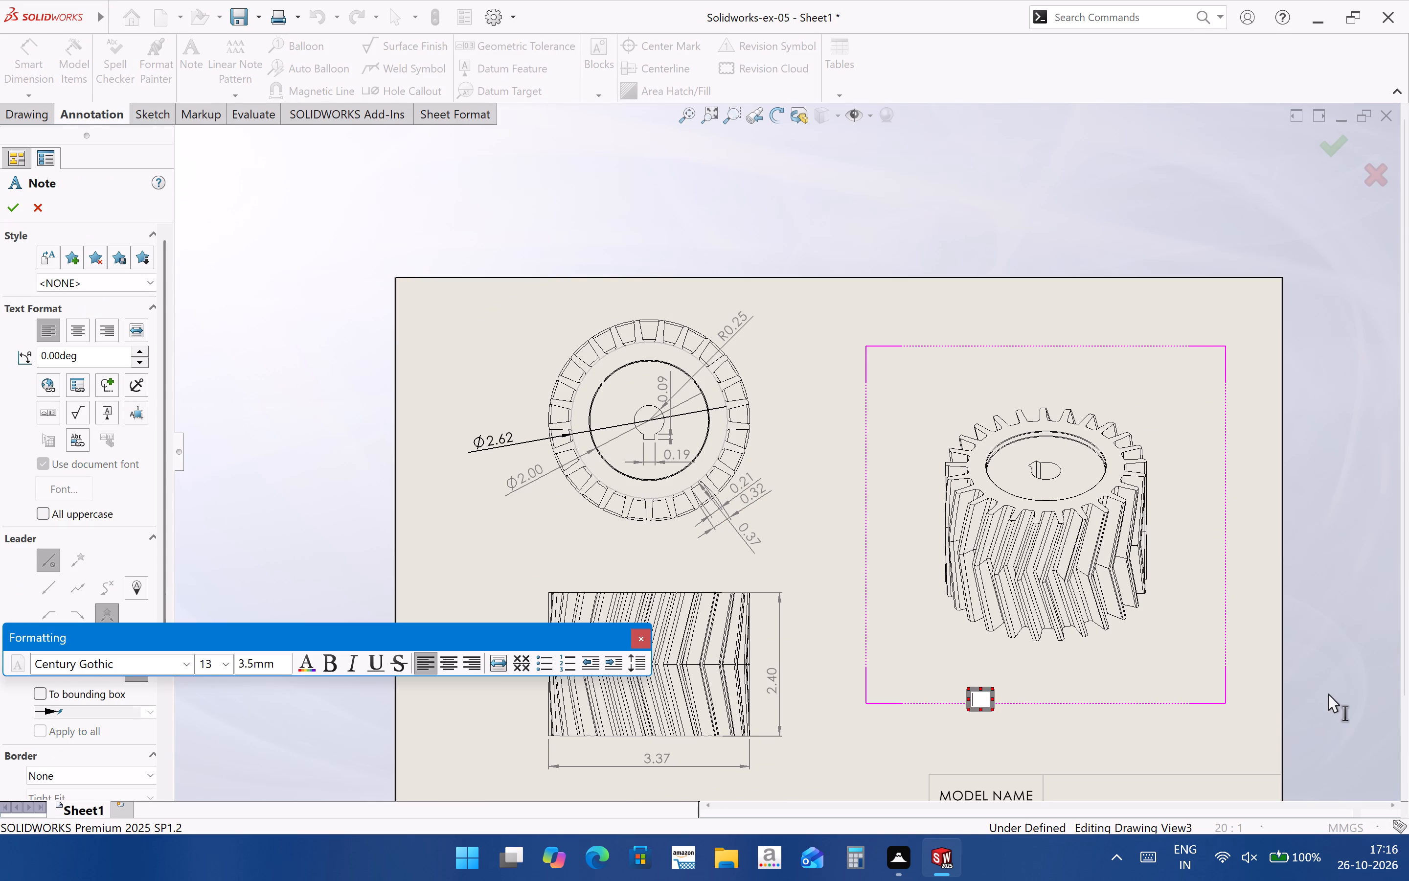
key(a)
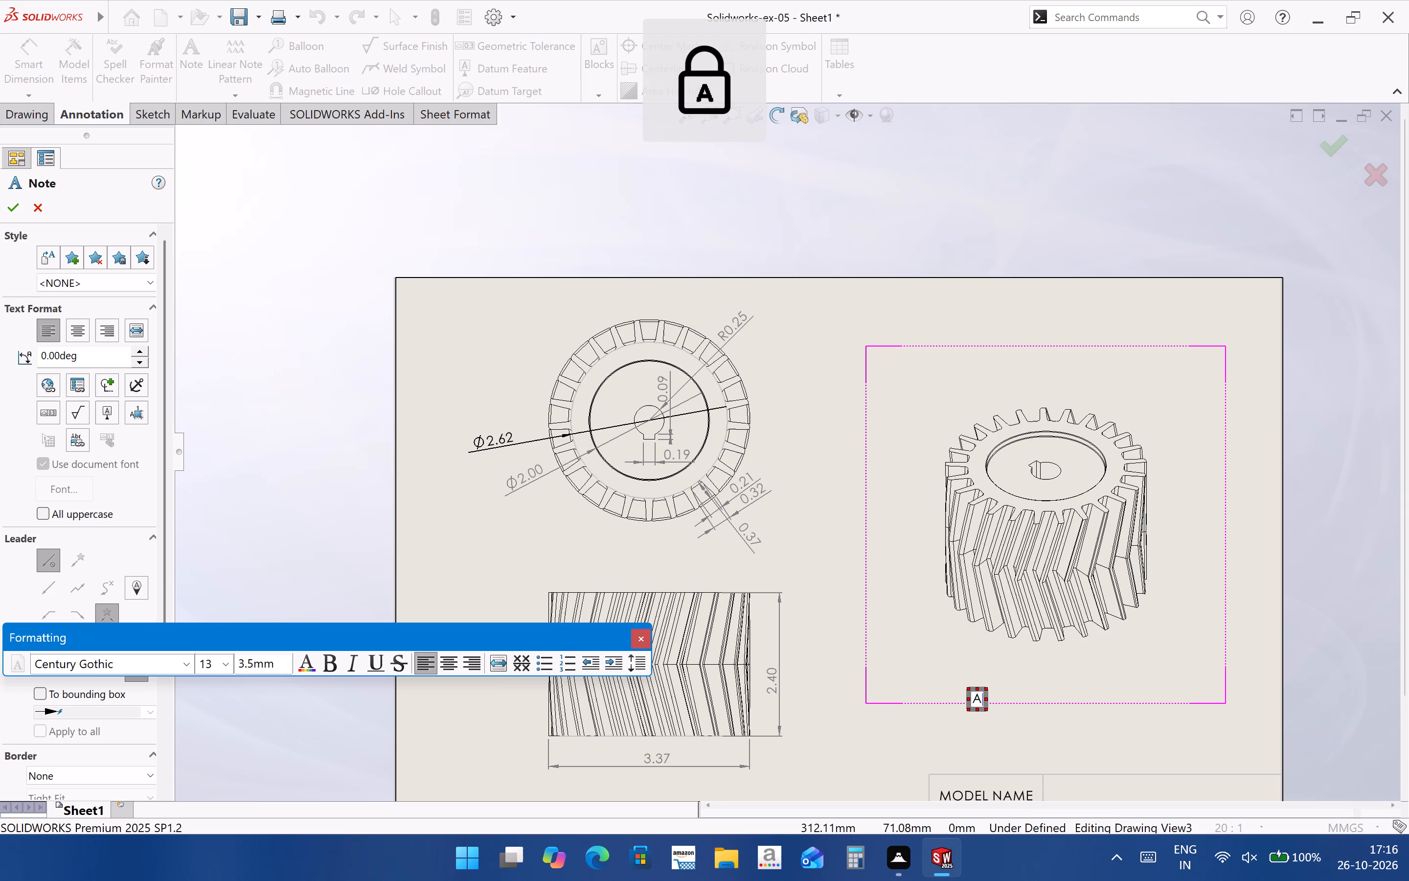
key(space)
text(fill)
key(BackSpace)
key(BackSpace)
key(BackSpace)
key(BackSpace)
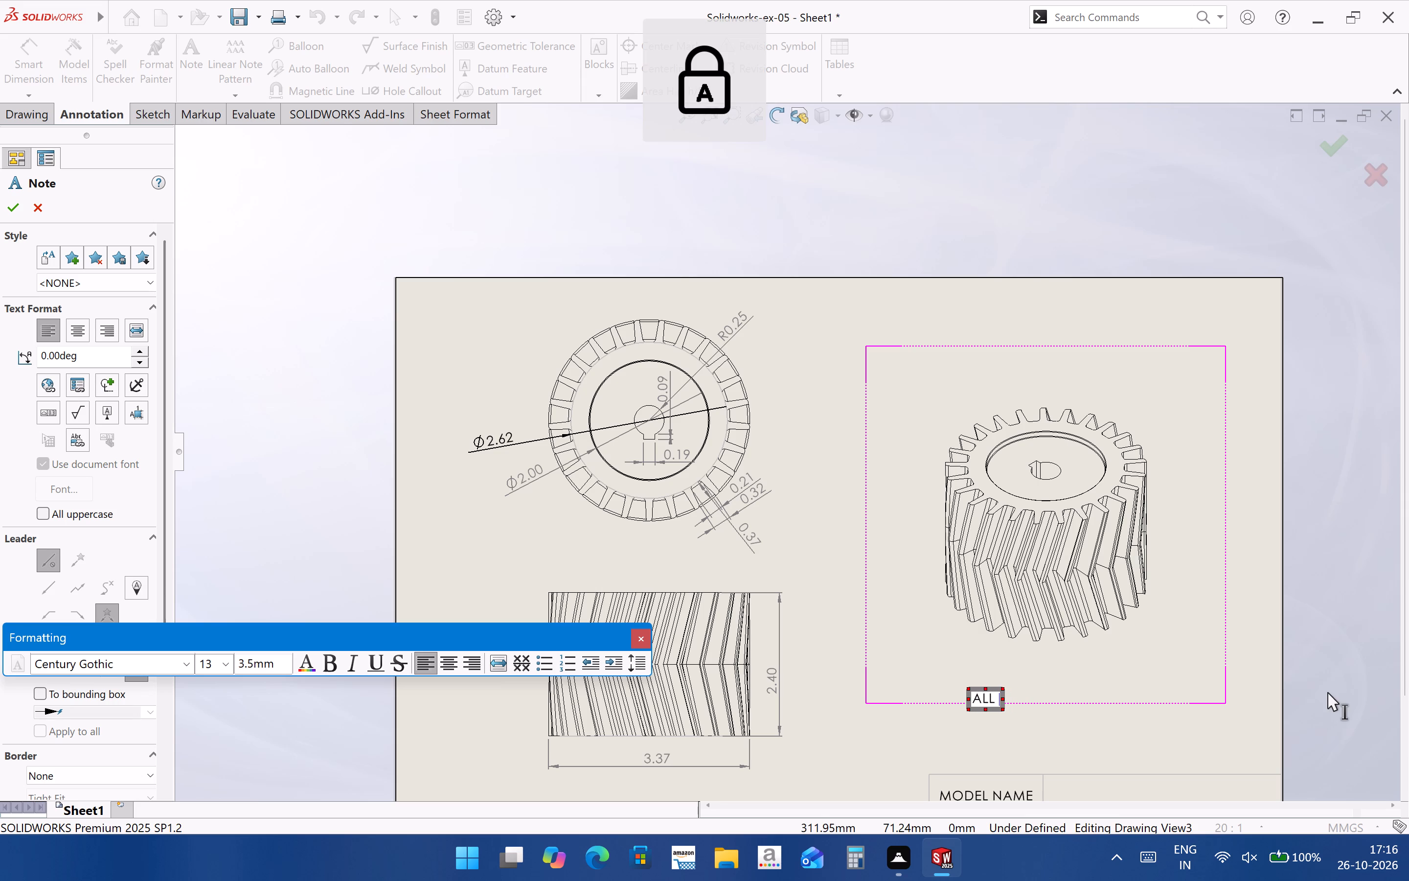
key(f)
key(i)
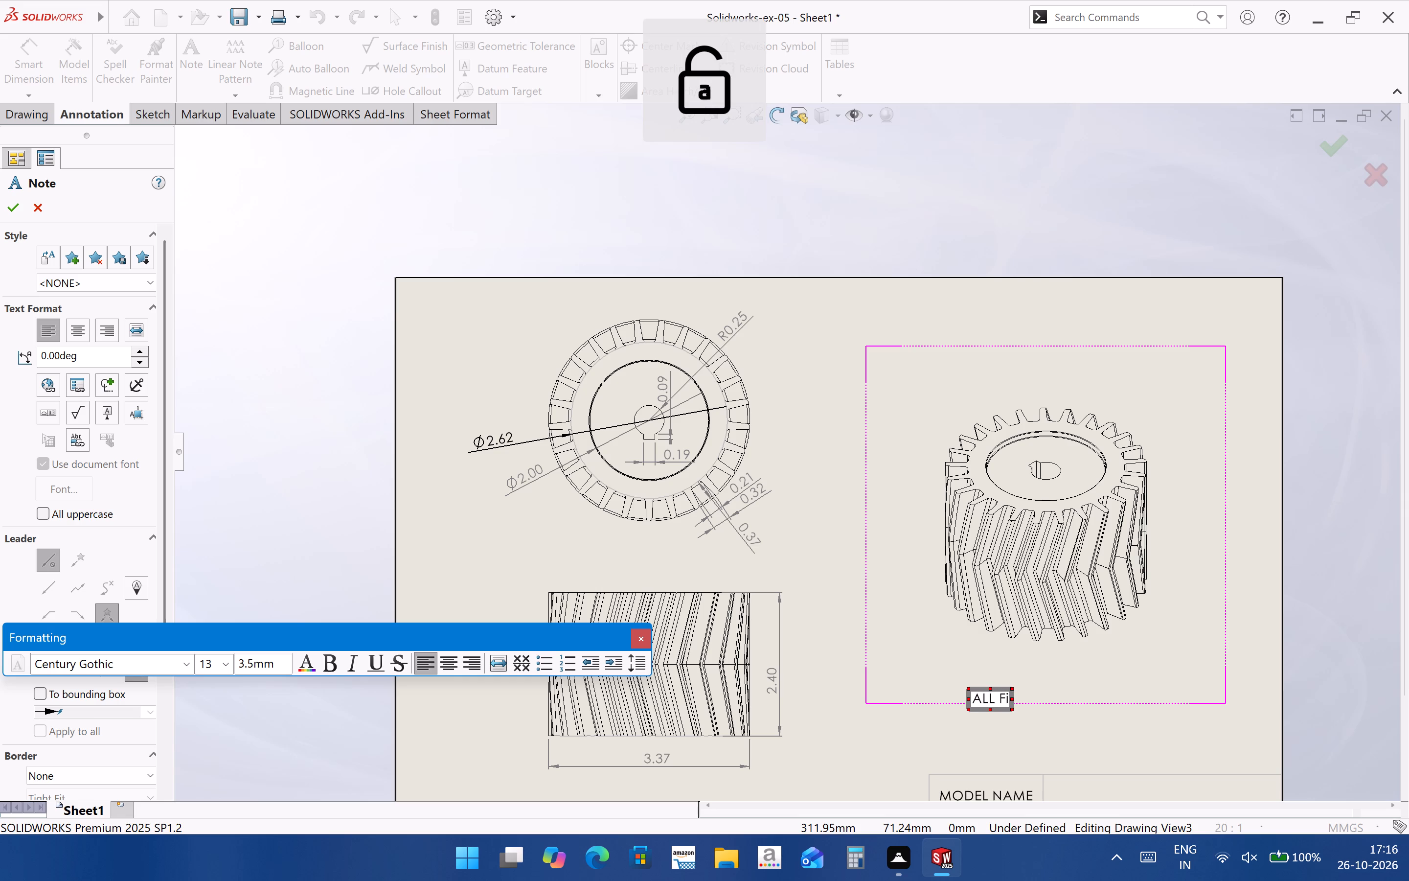
key(BackSpace)
text(il)
key(BackSpace)
key(BackSpace)
text(ILLET RADI)
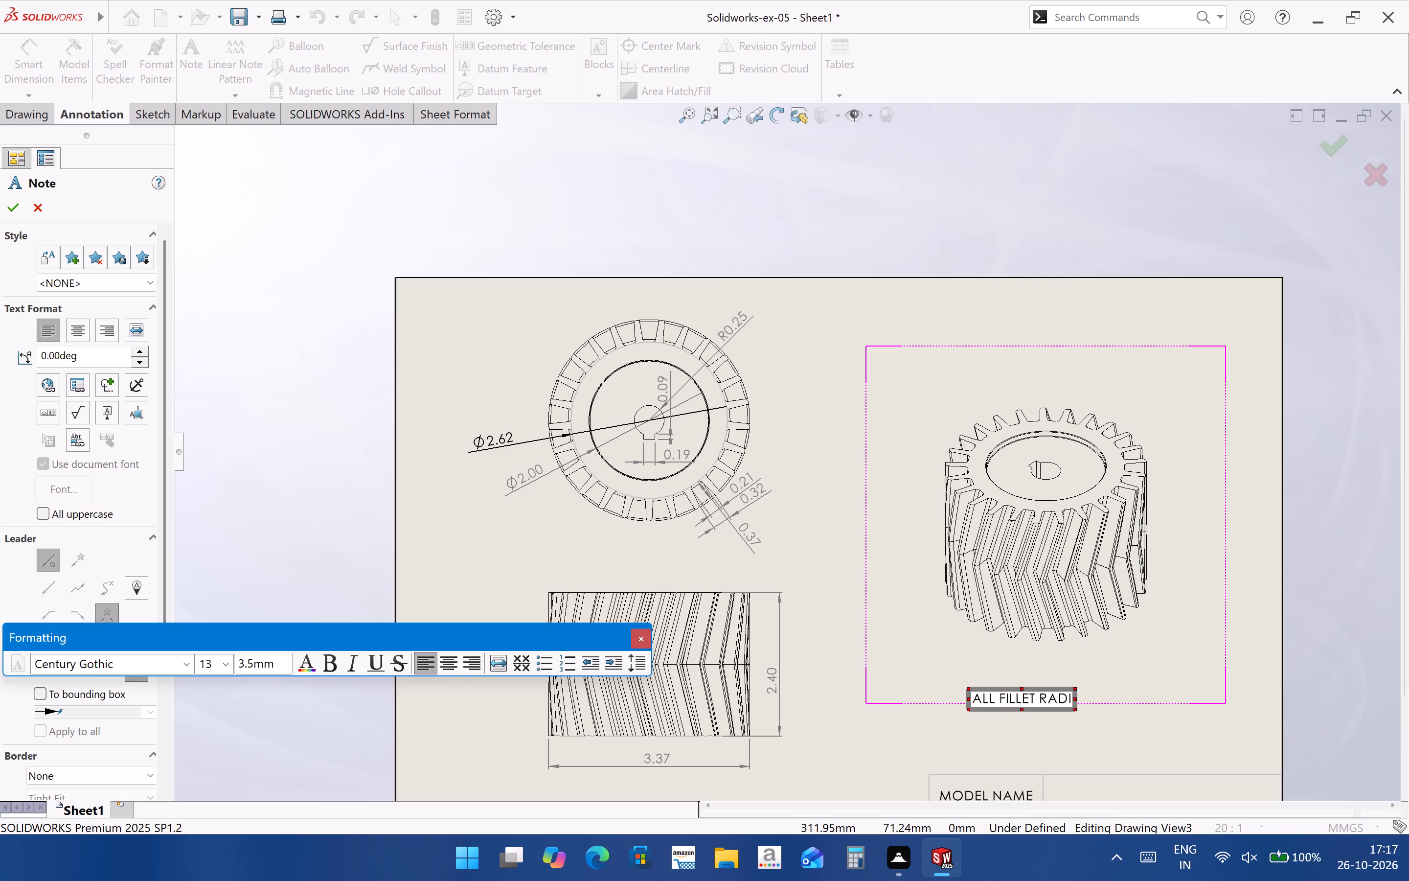
text(US)
key(space)
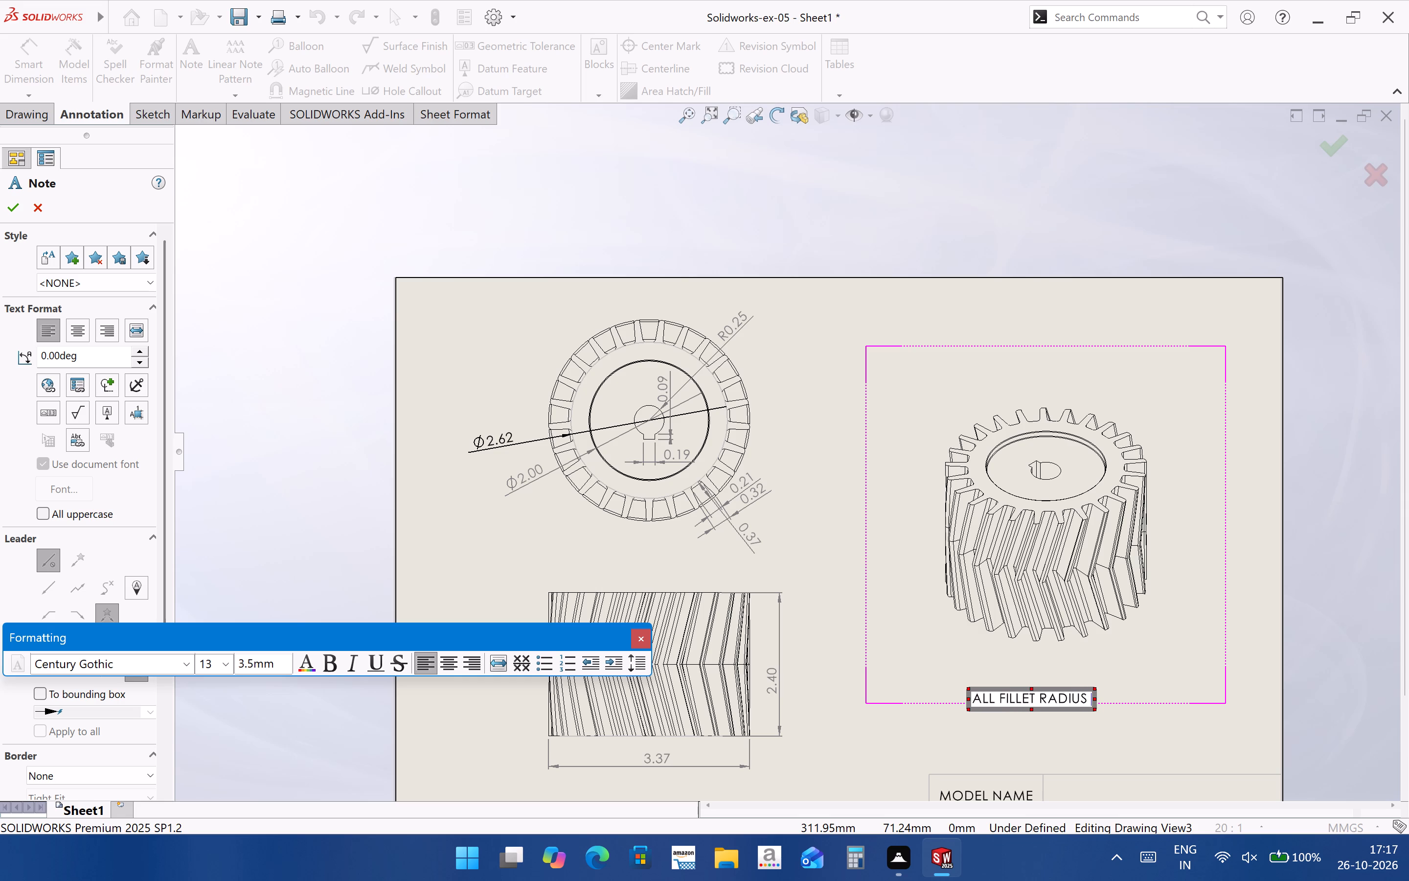
key(shift+plus)
key(BackSpace)
key(equal)
text(0\)
key(BackSpace)
key(BackSpace)
key(BackSpace)
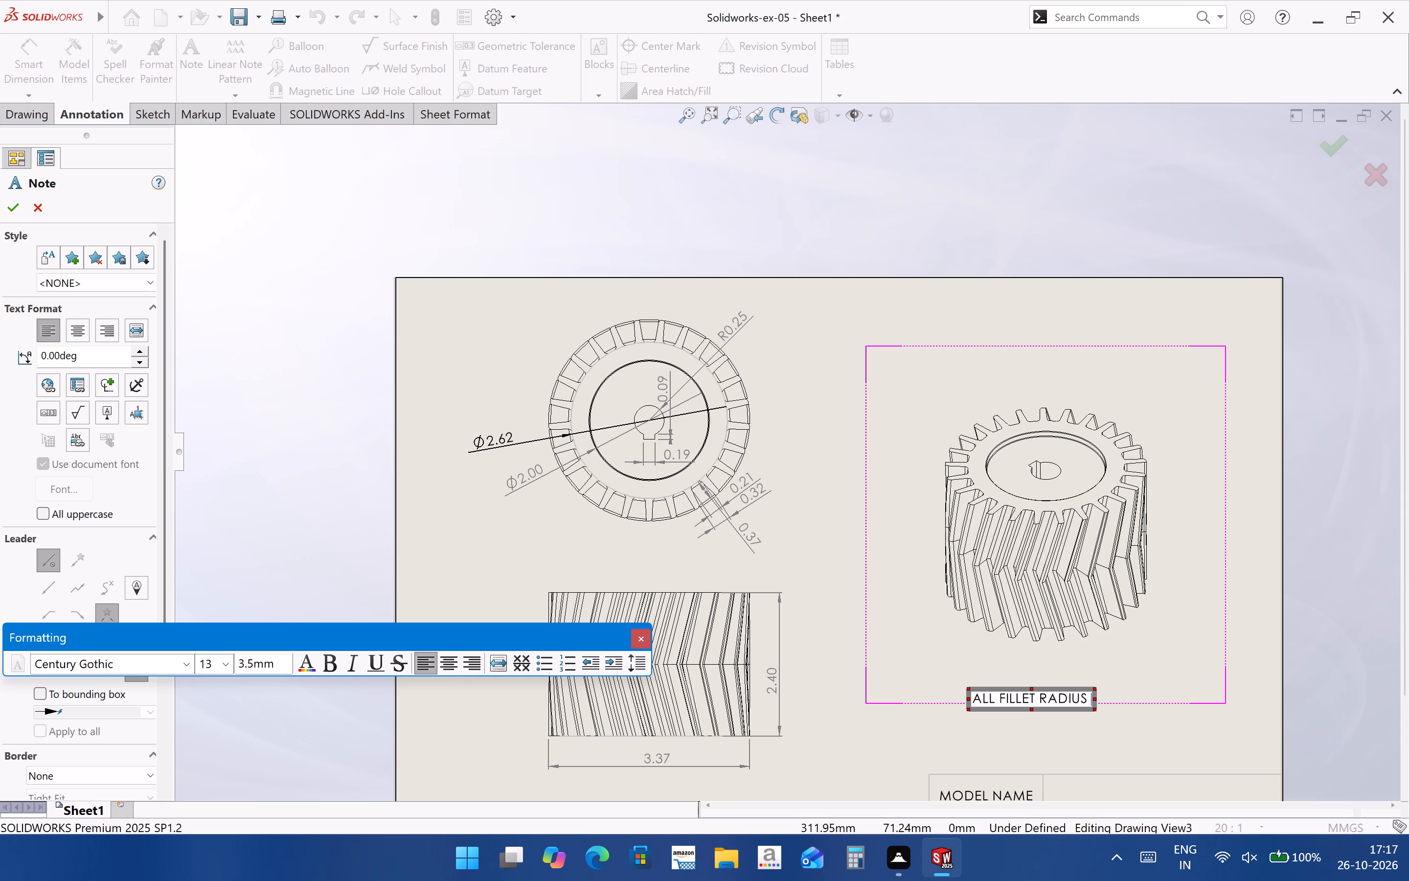
text(0.05MM)
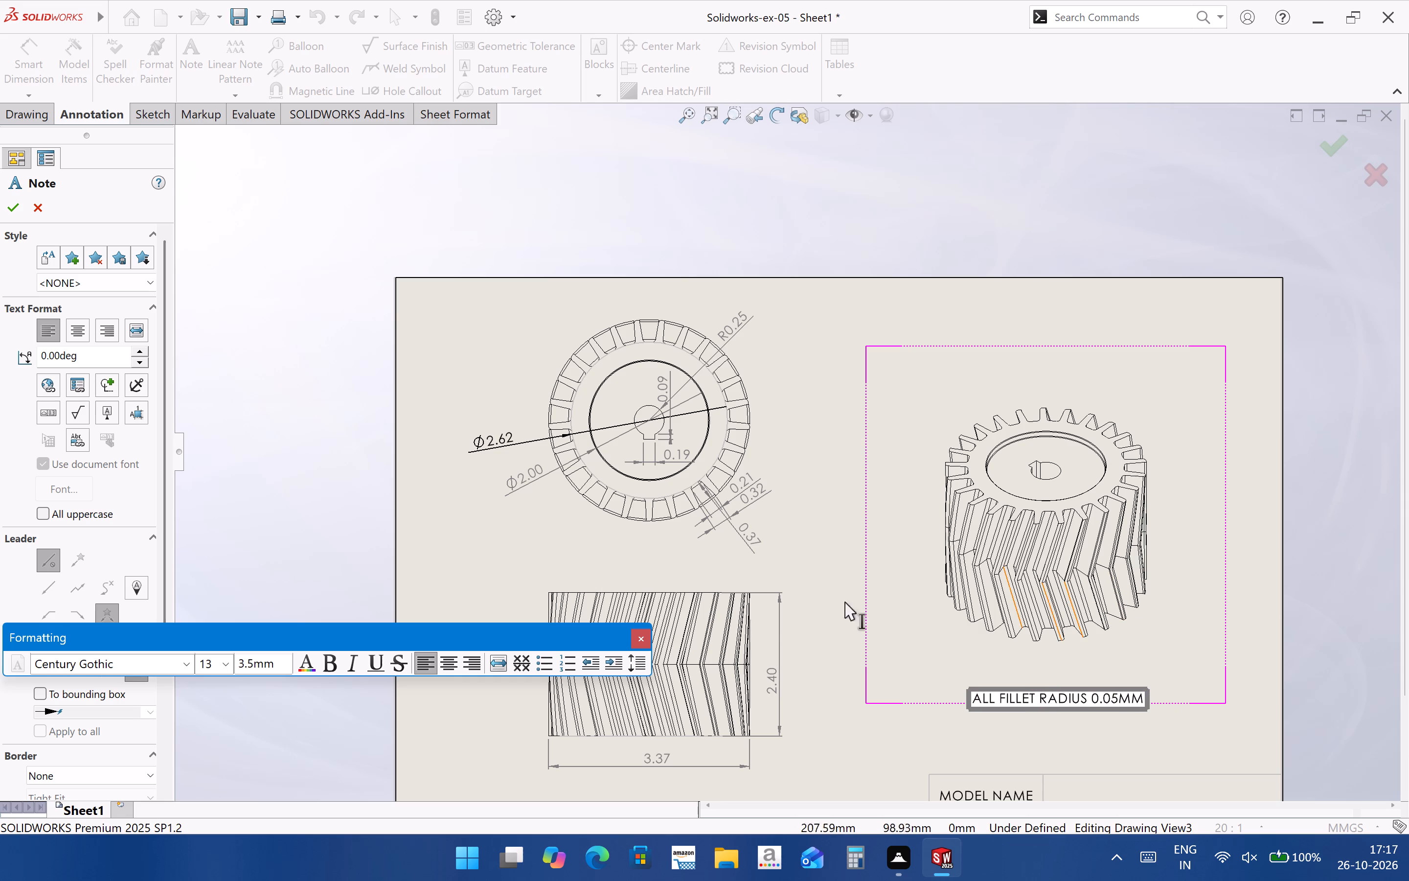
click(635, 642)
click(1235, 710)
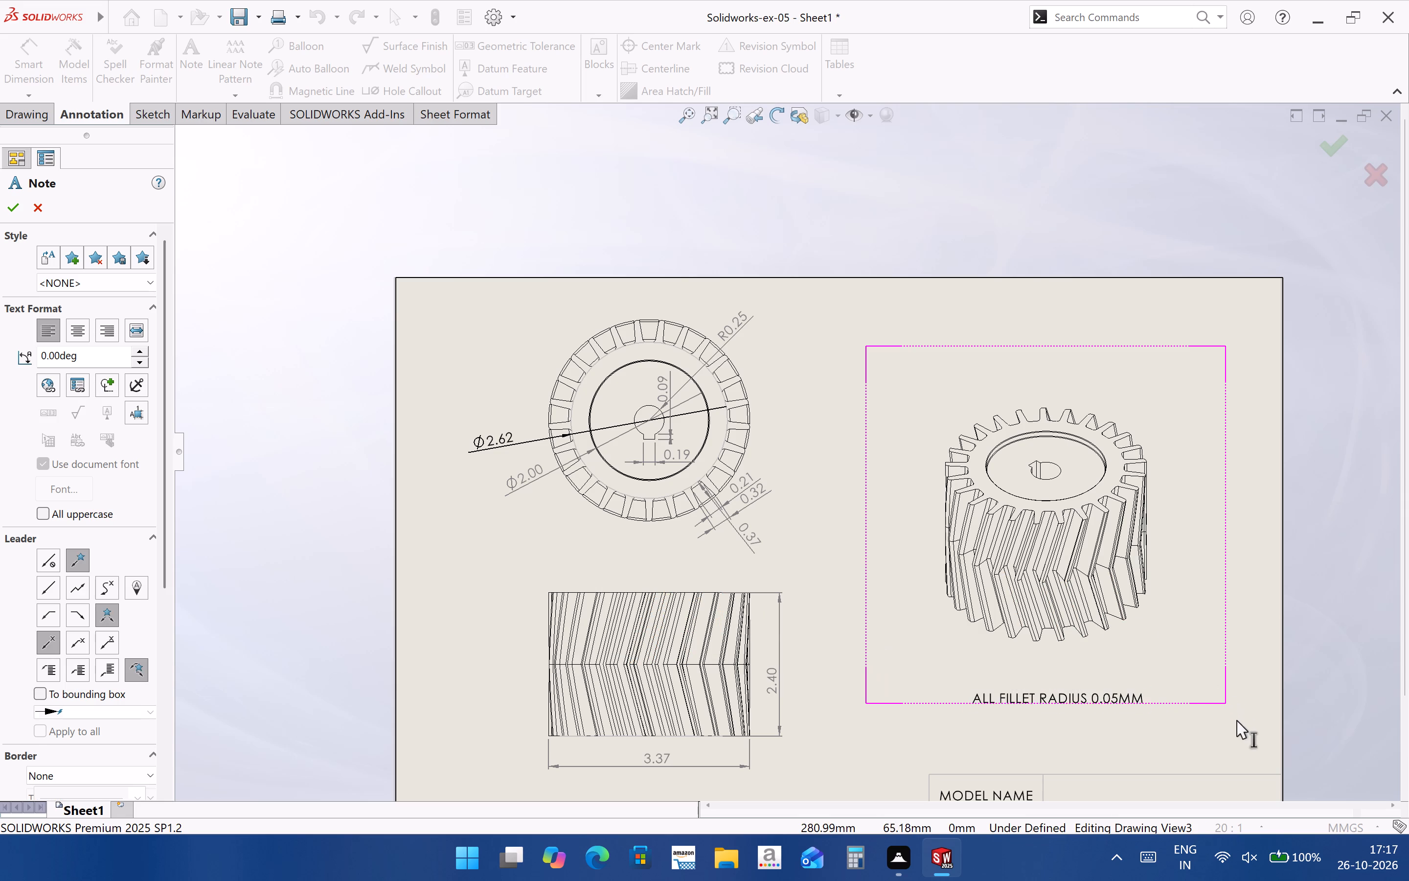
key(Escape)
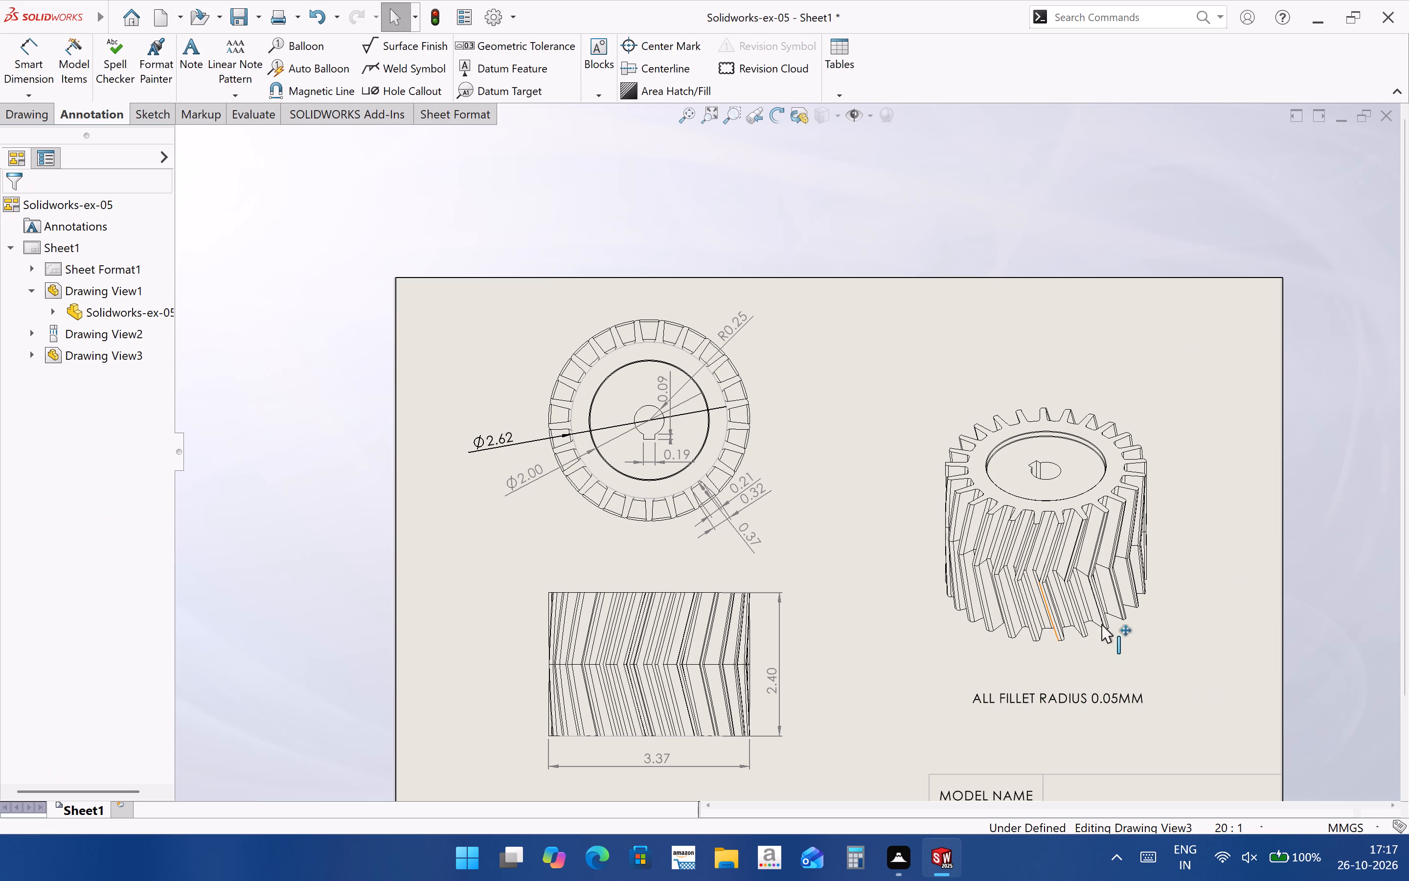
Examine the tooth-gap dimensions up close and the overall layout of the views and note on the sheet.
scroll(789, 488, up, 2)
scroll(793, 508, down, 3)
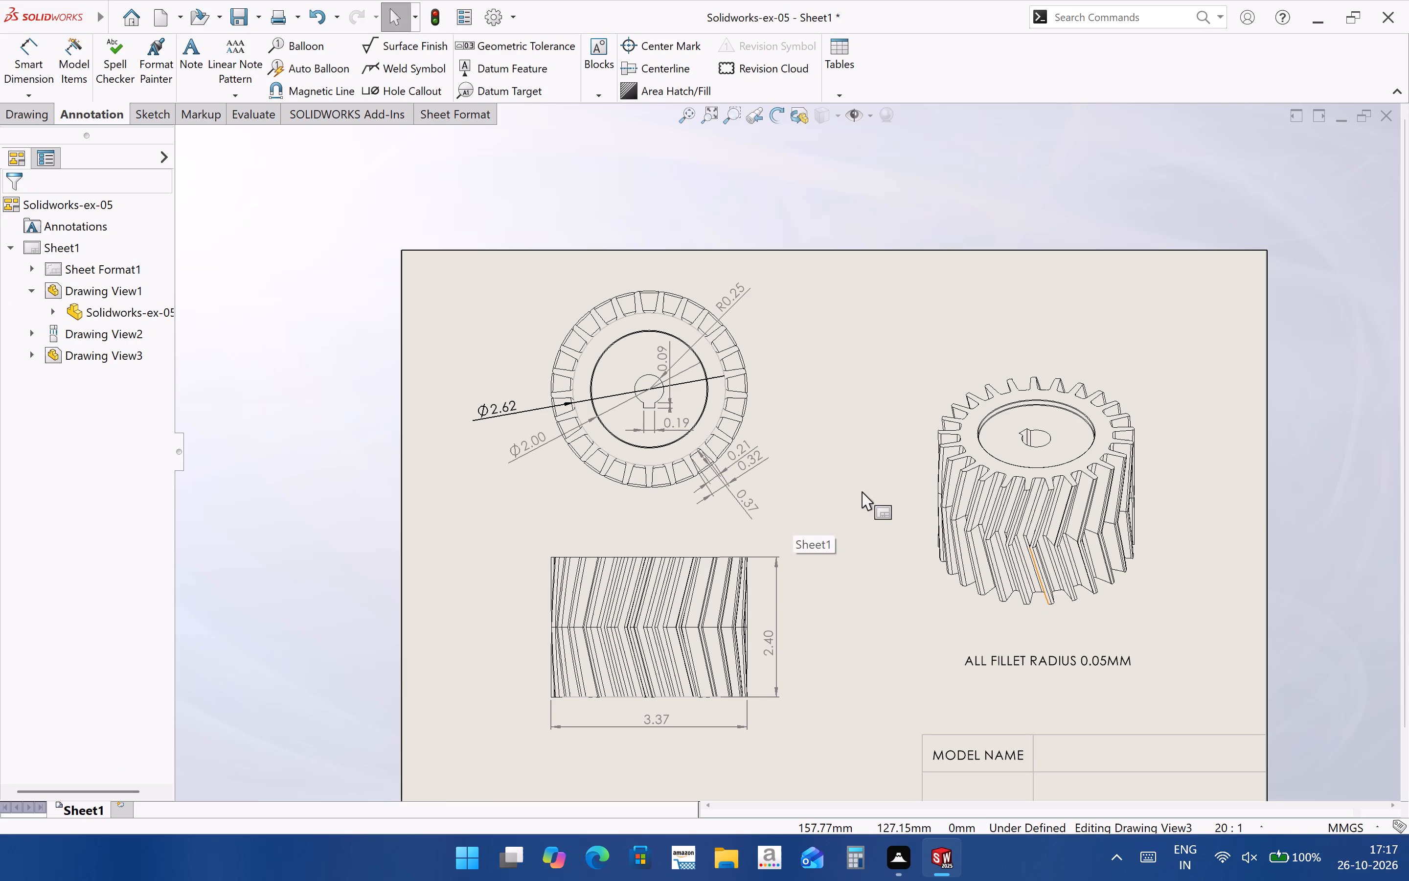
middle_drag(862, 491, 848, 456)
scroll(804, 377, down, 2)
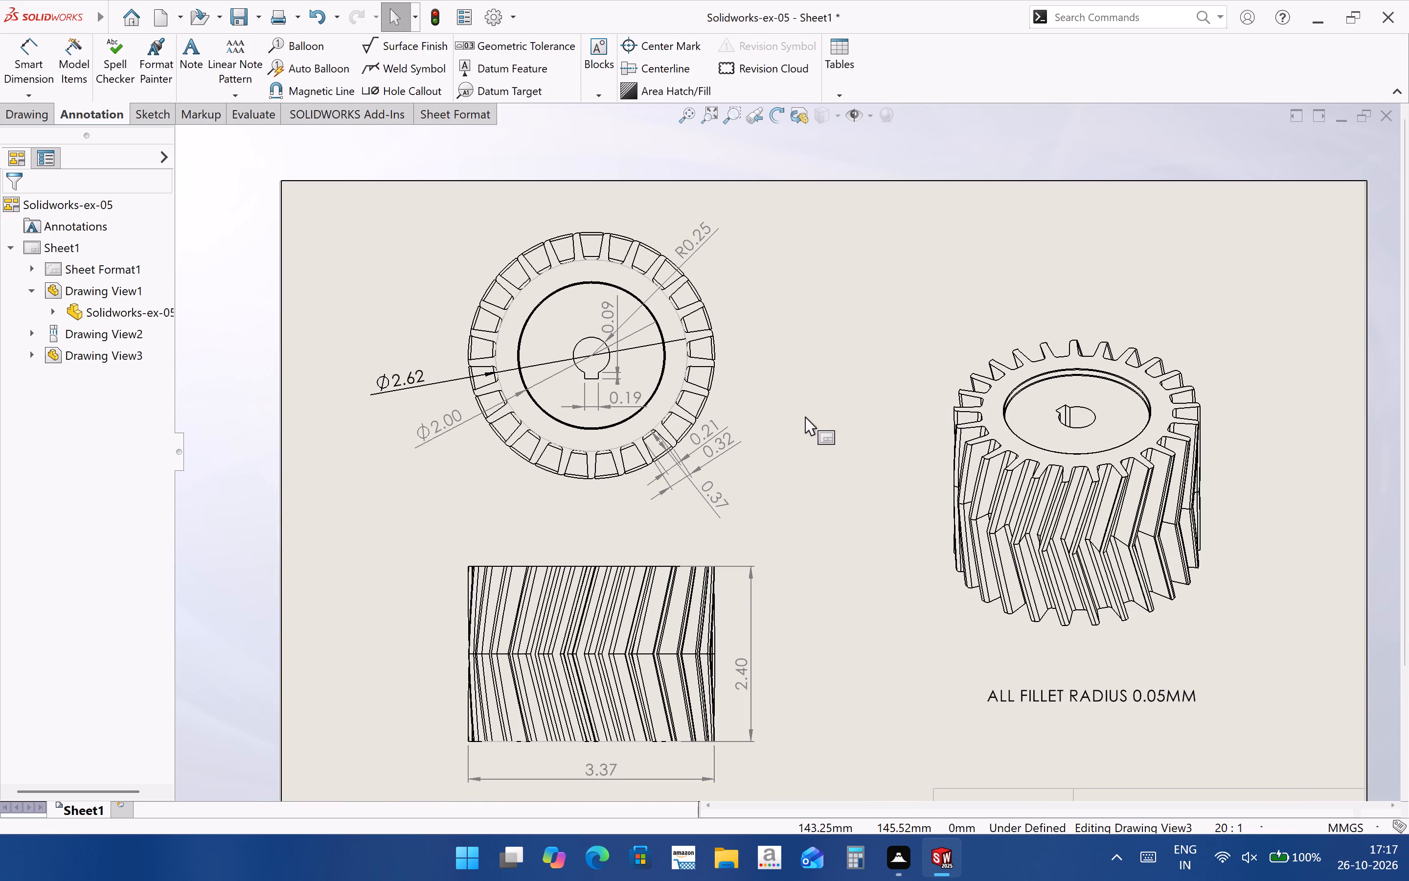
scroll(805, 417, up, 1)
scroll(785, 421, down, 10)
scroll(815, 410, up, 1)
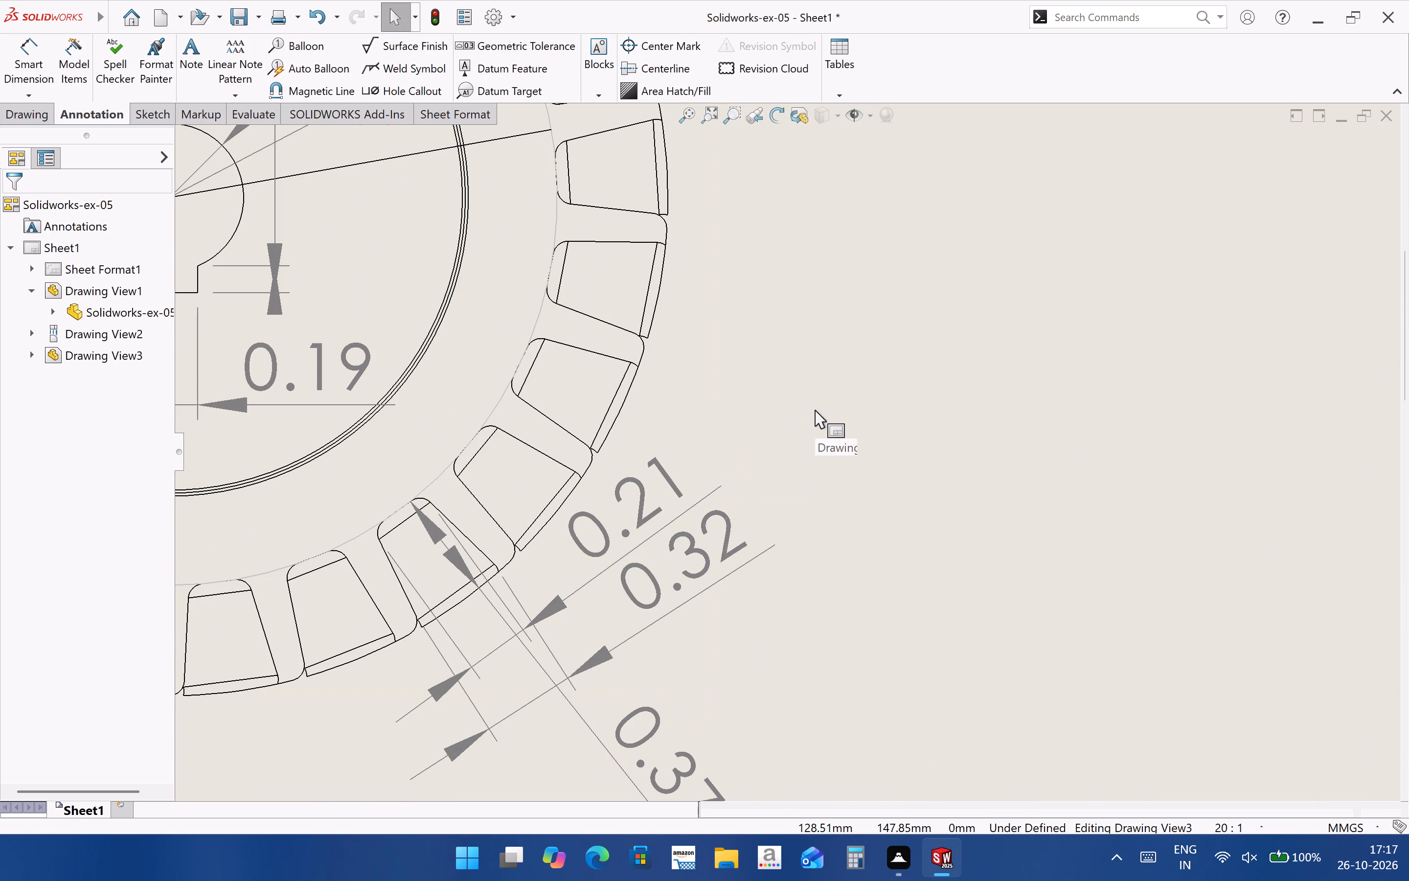
scroll(815, 410, up, 1)
scroll(864, 458, up, 3)
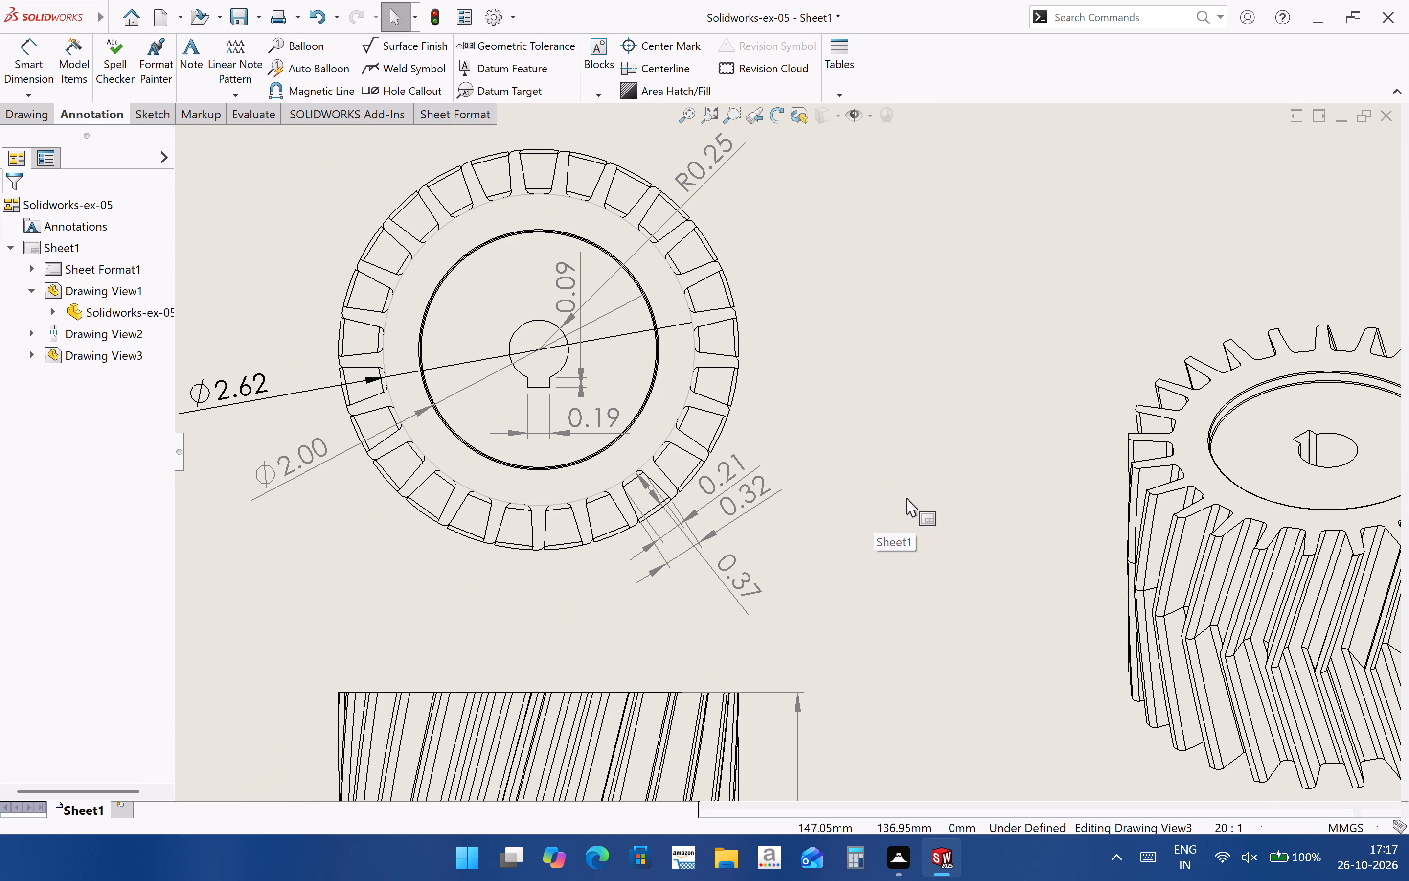
middle_drag(899, 485, 879, 413)
scroll(879, 413, up, 3)
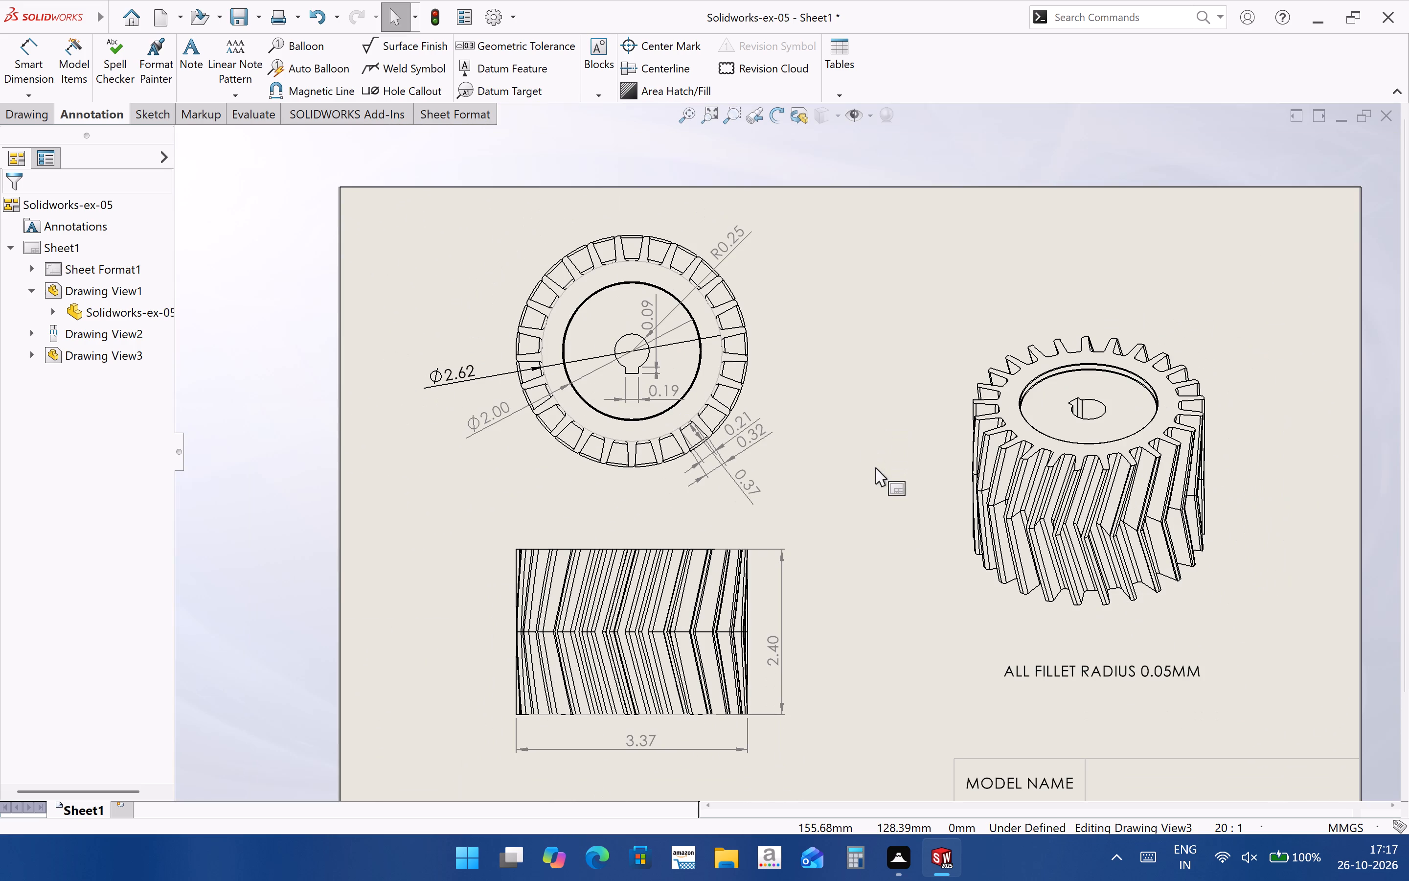
scroll(957, 416, up, 2)
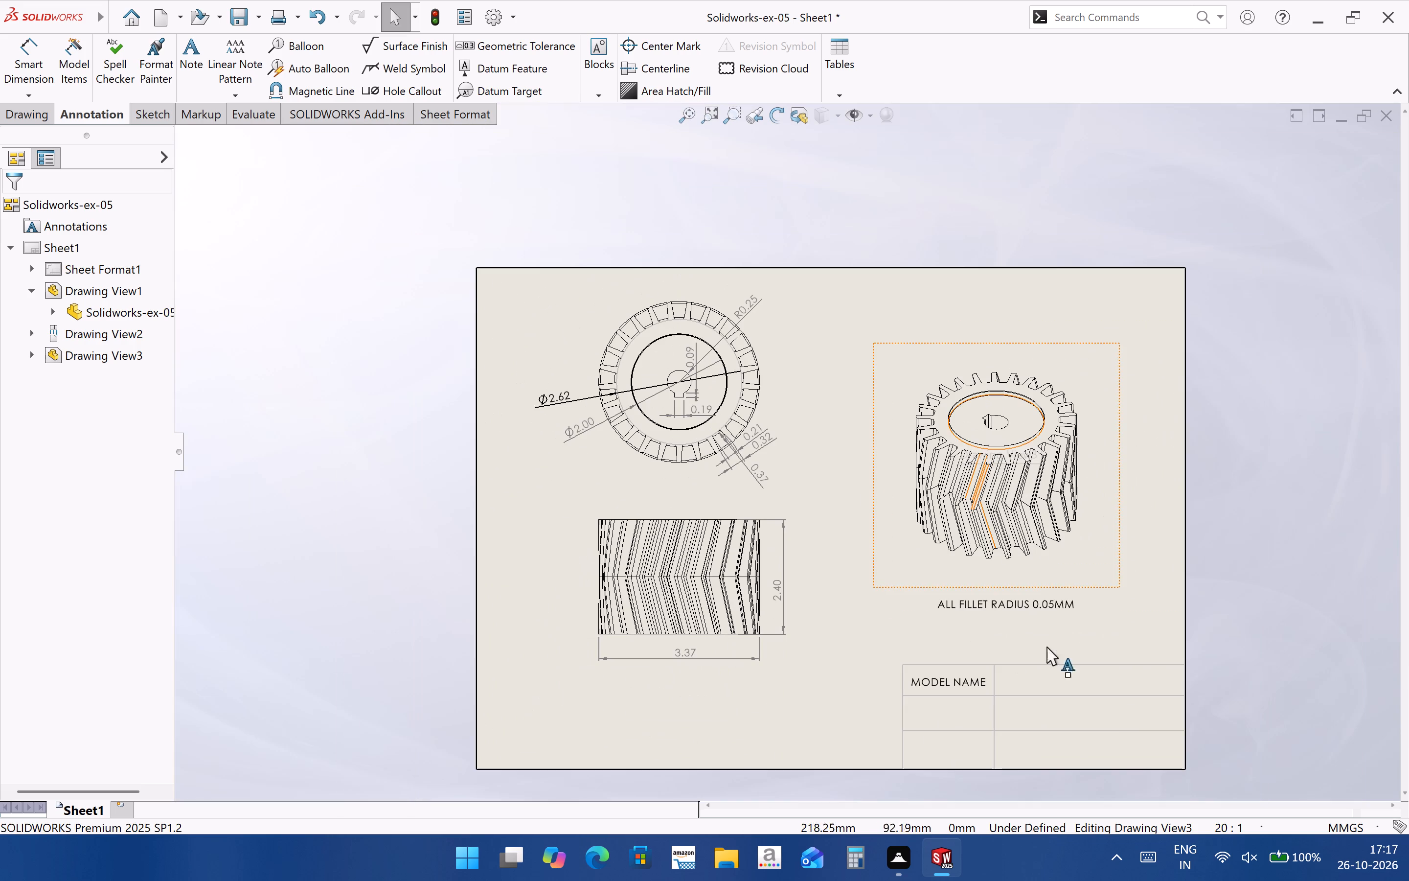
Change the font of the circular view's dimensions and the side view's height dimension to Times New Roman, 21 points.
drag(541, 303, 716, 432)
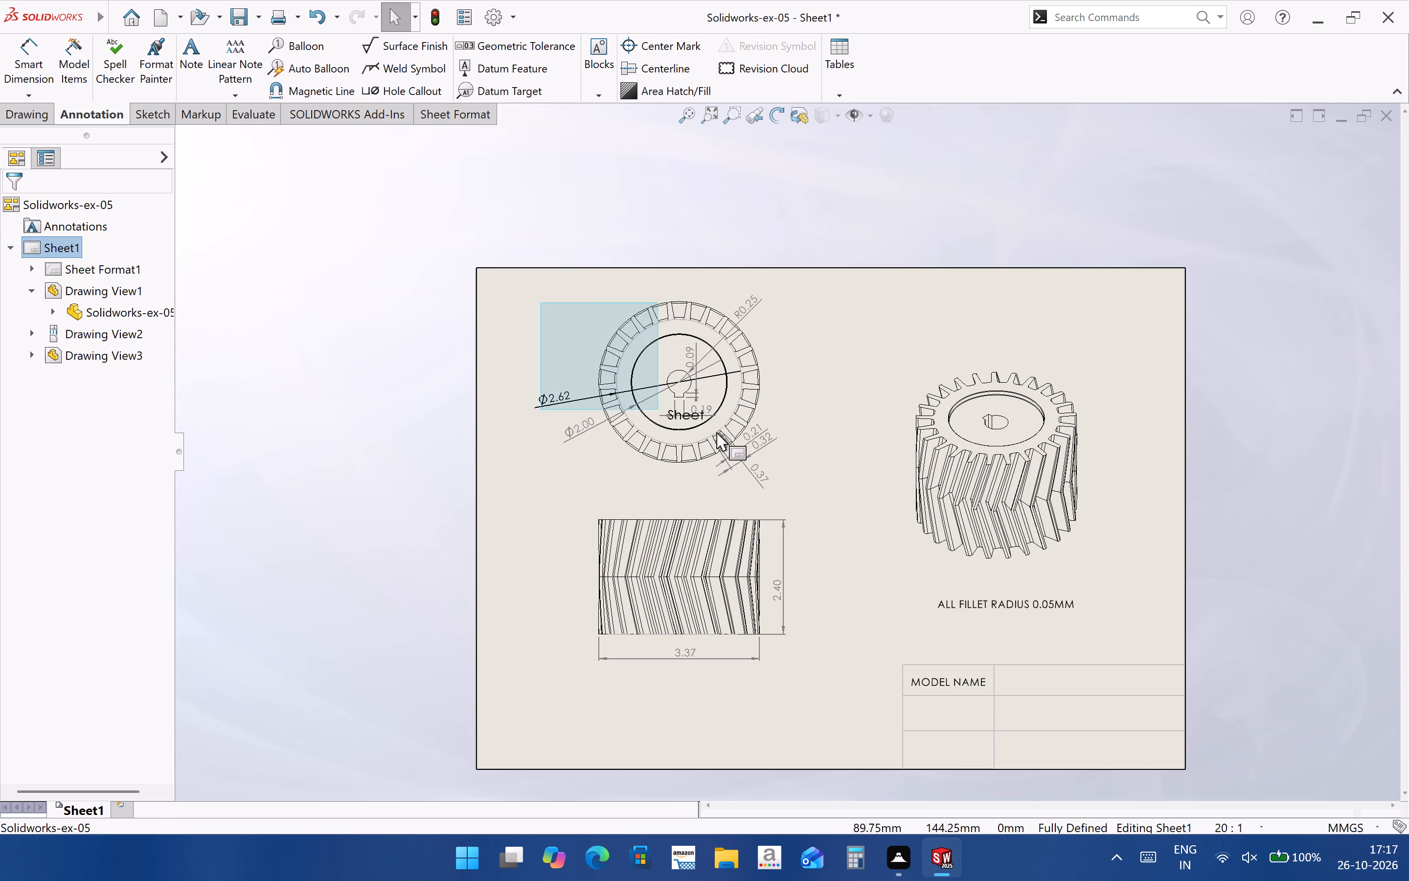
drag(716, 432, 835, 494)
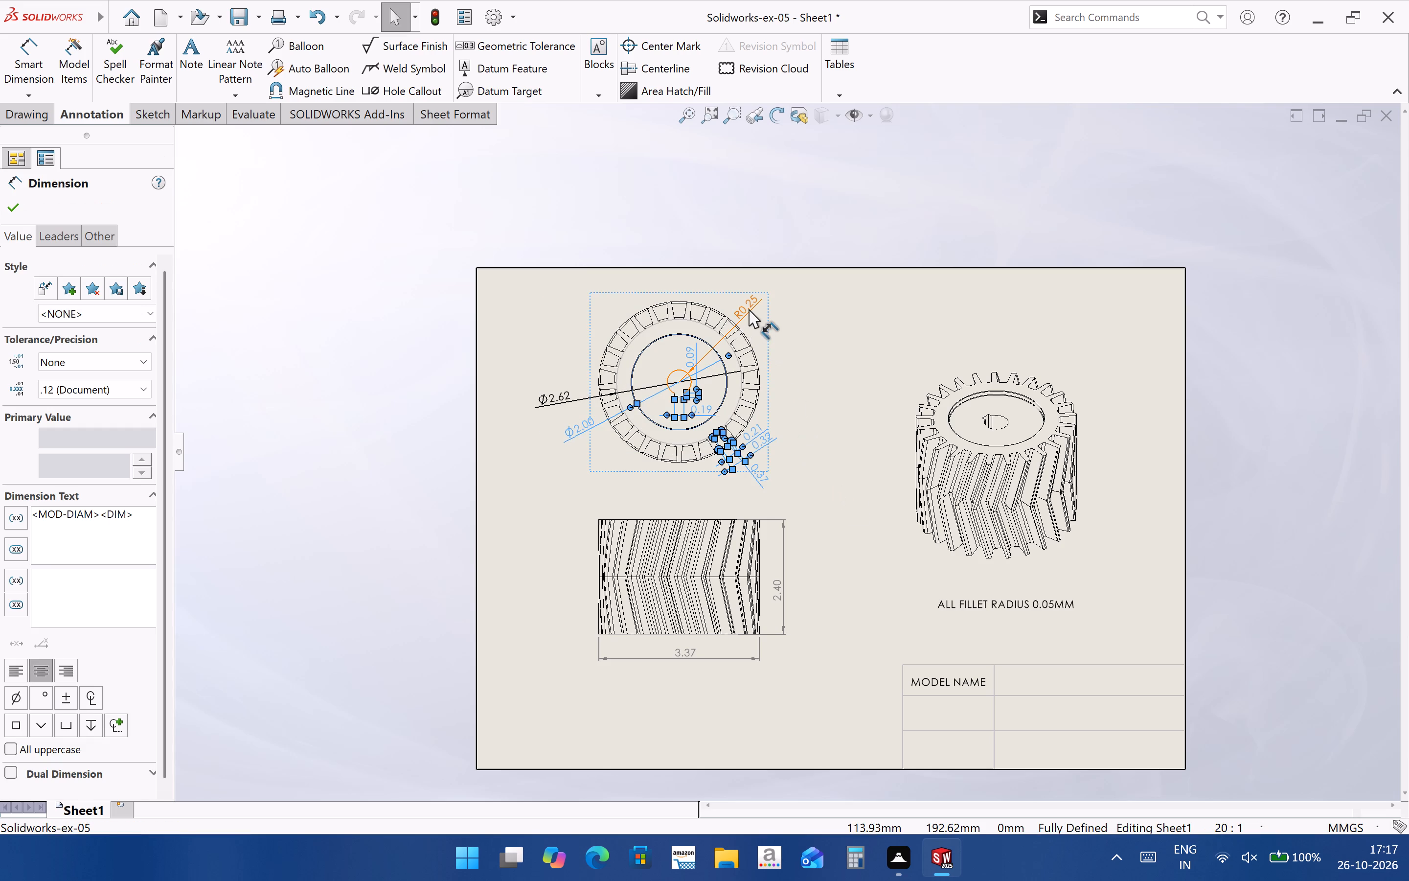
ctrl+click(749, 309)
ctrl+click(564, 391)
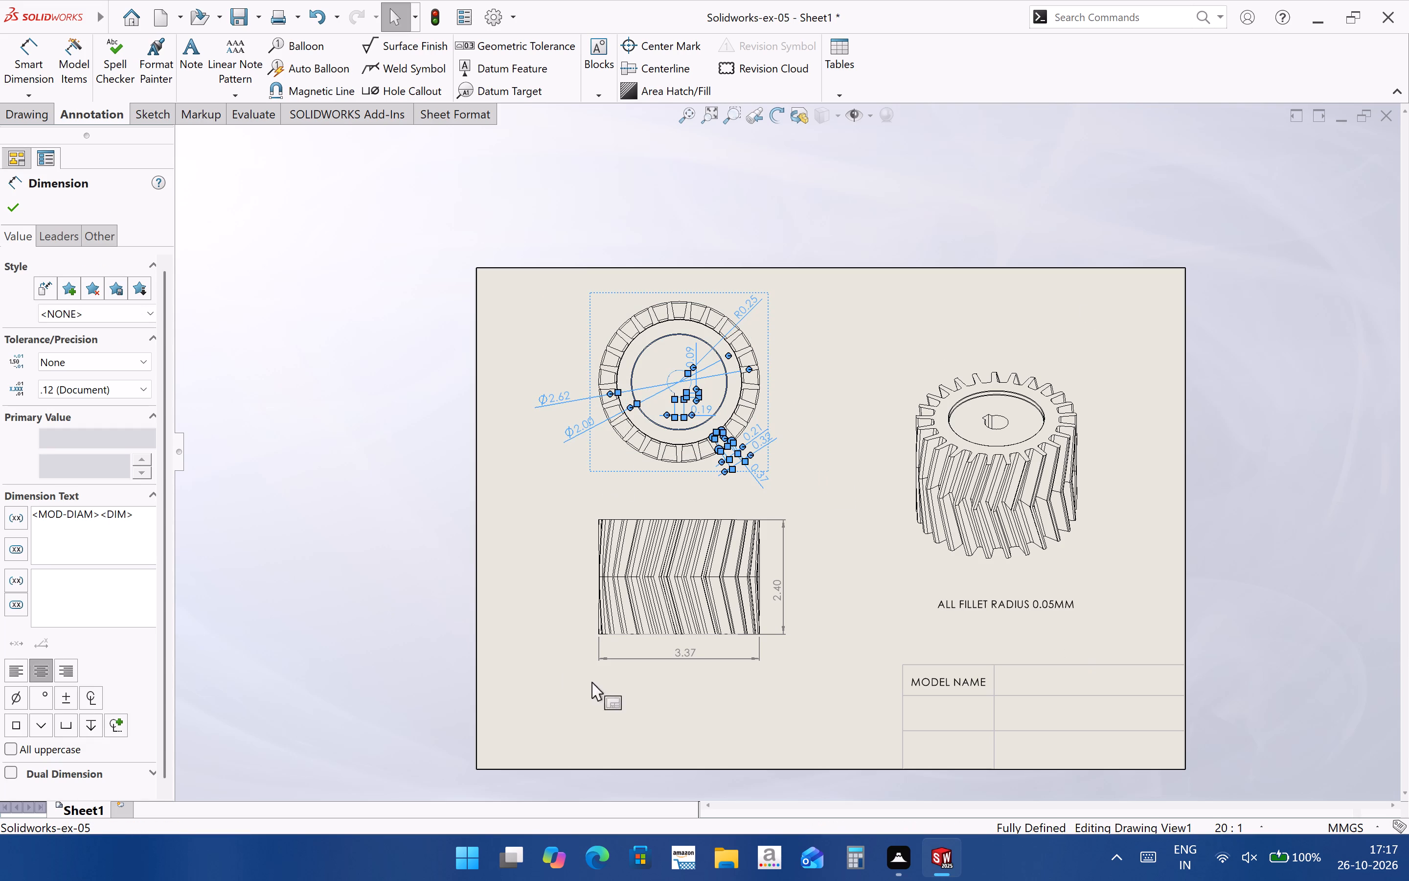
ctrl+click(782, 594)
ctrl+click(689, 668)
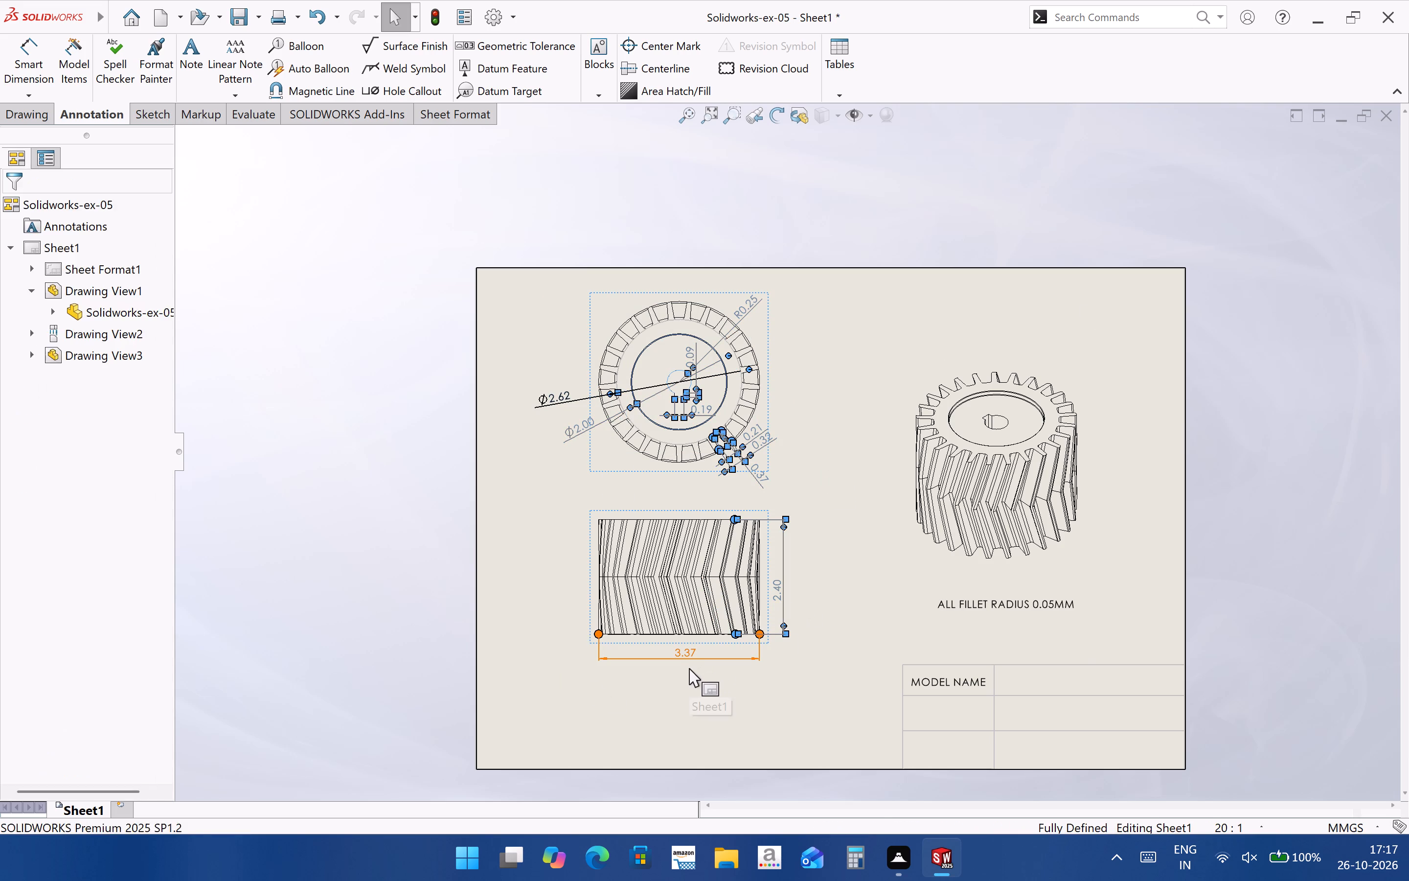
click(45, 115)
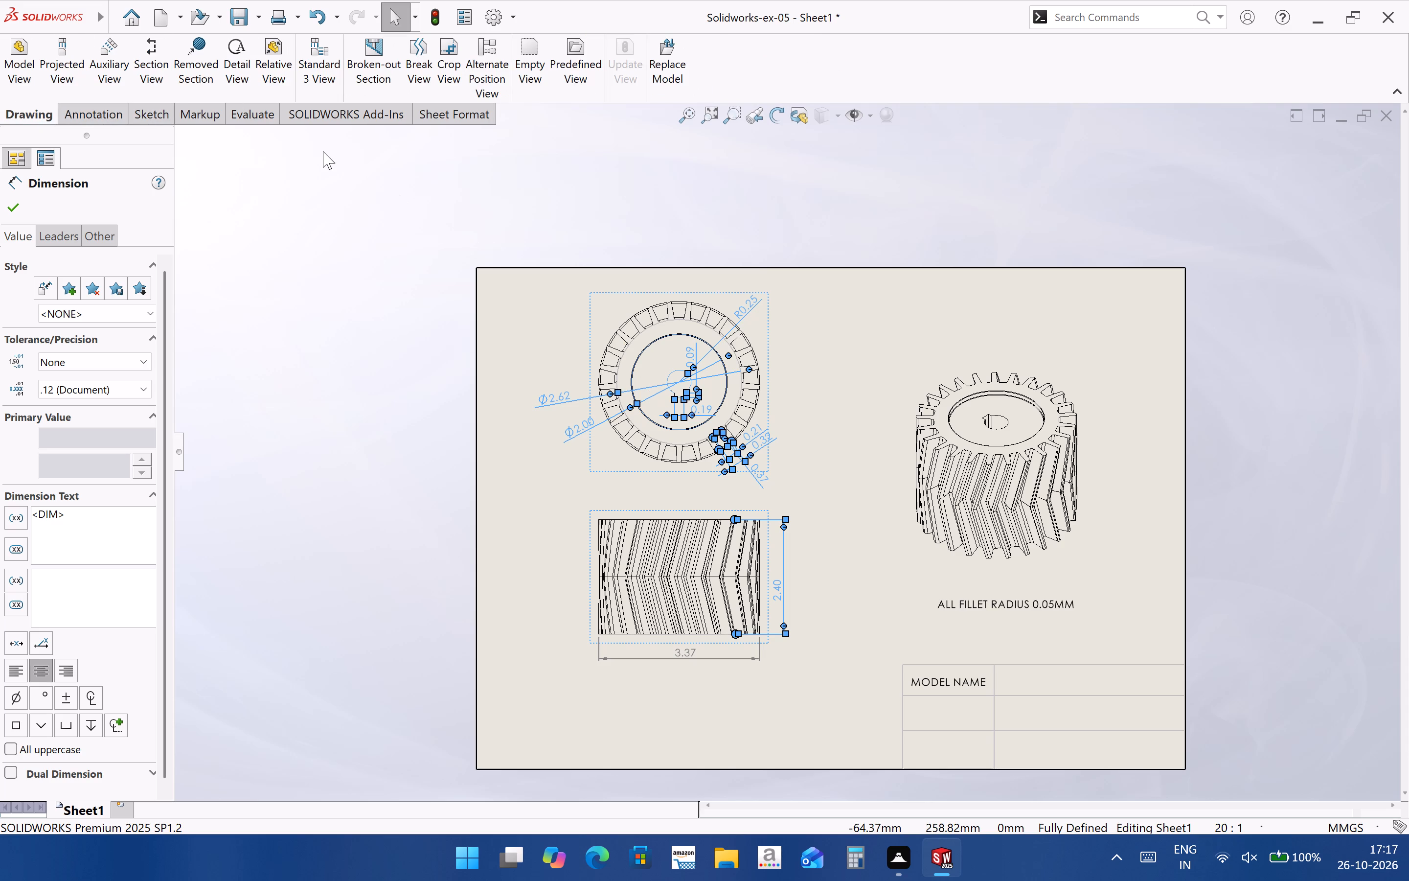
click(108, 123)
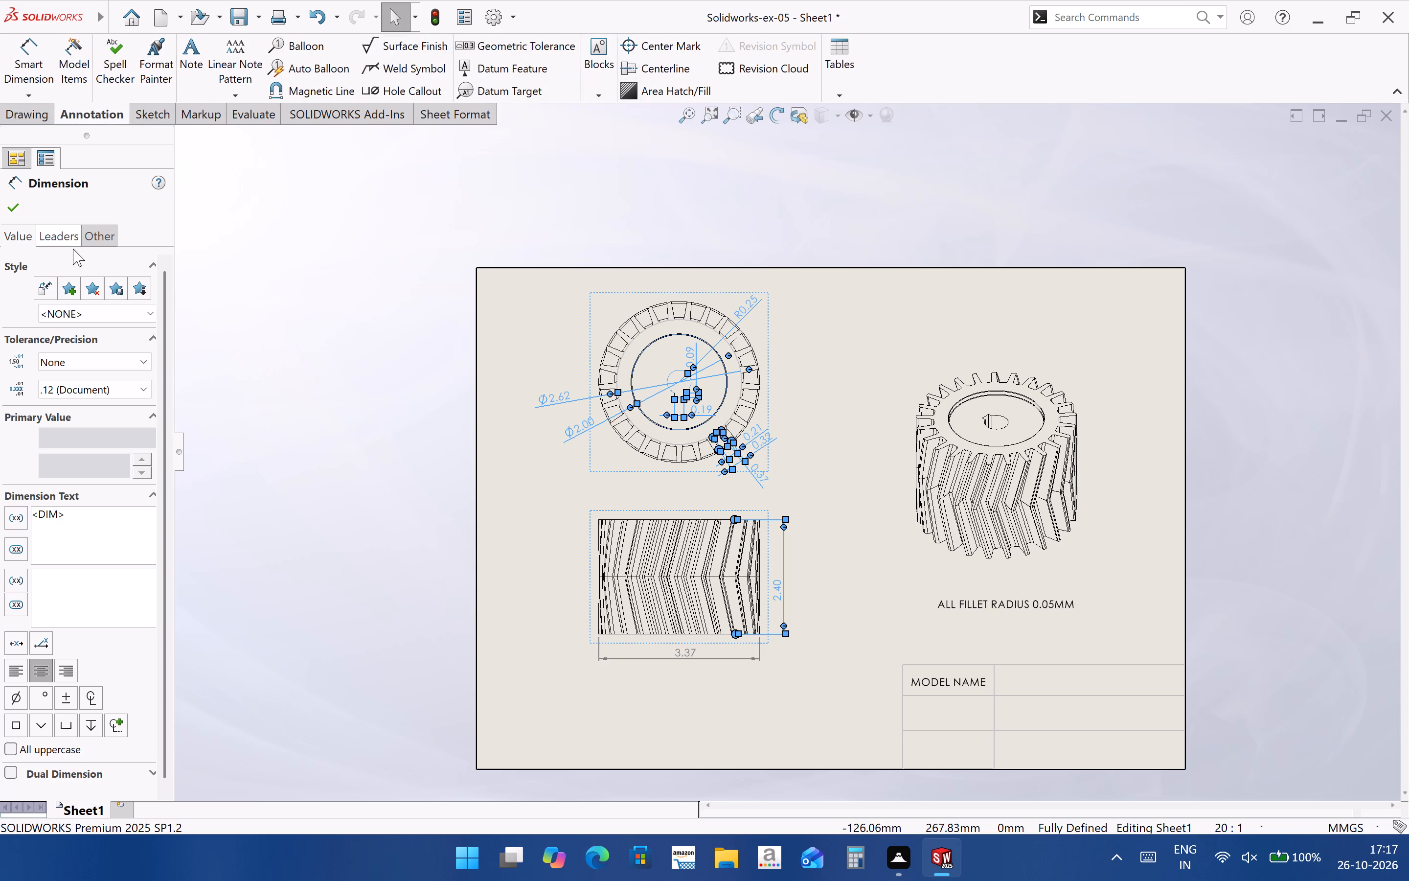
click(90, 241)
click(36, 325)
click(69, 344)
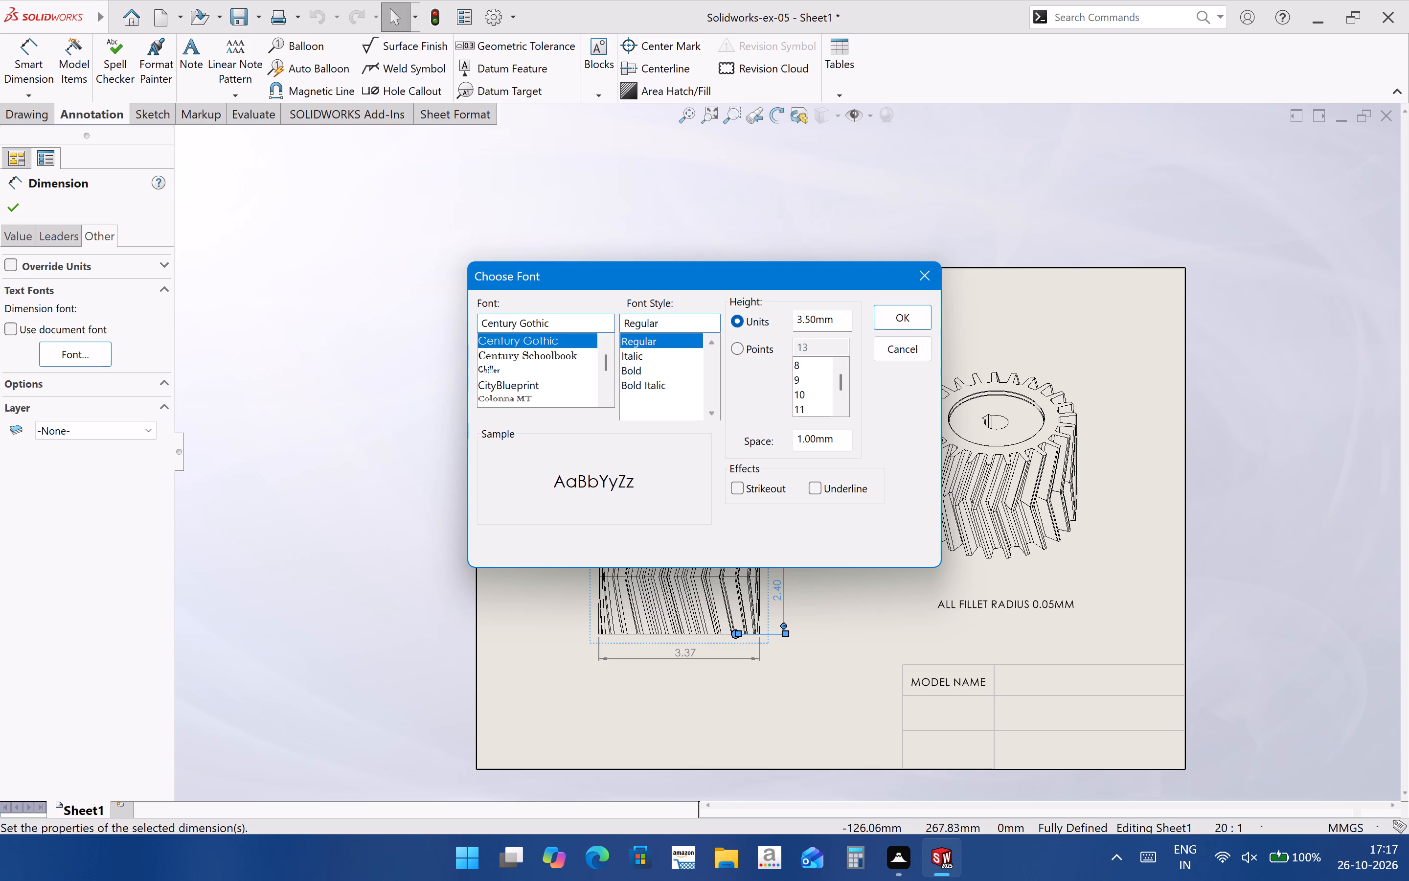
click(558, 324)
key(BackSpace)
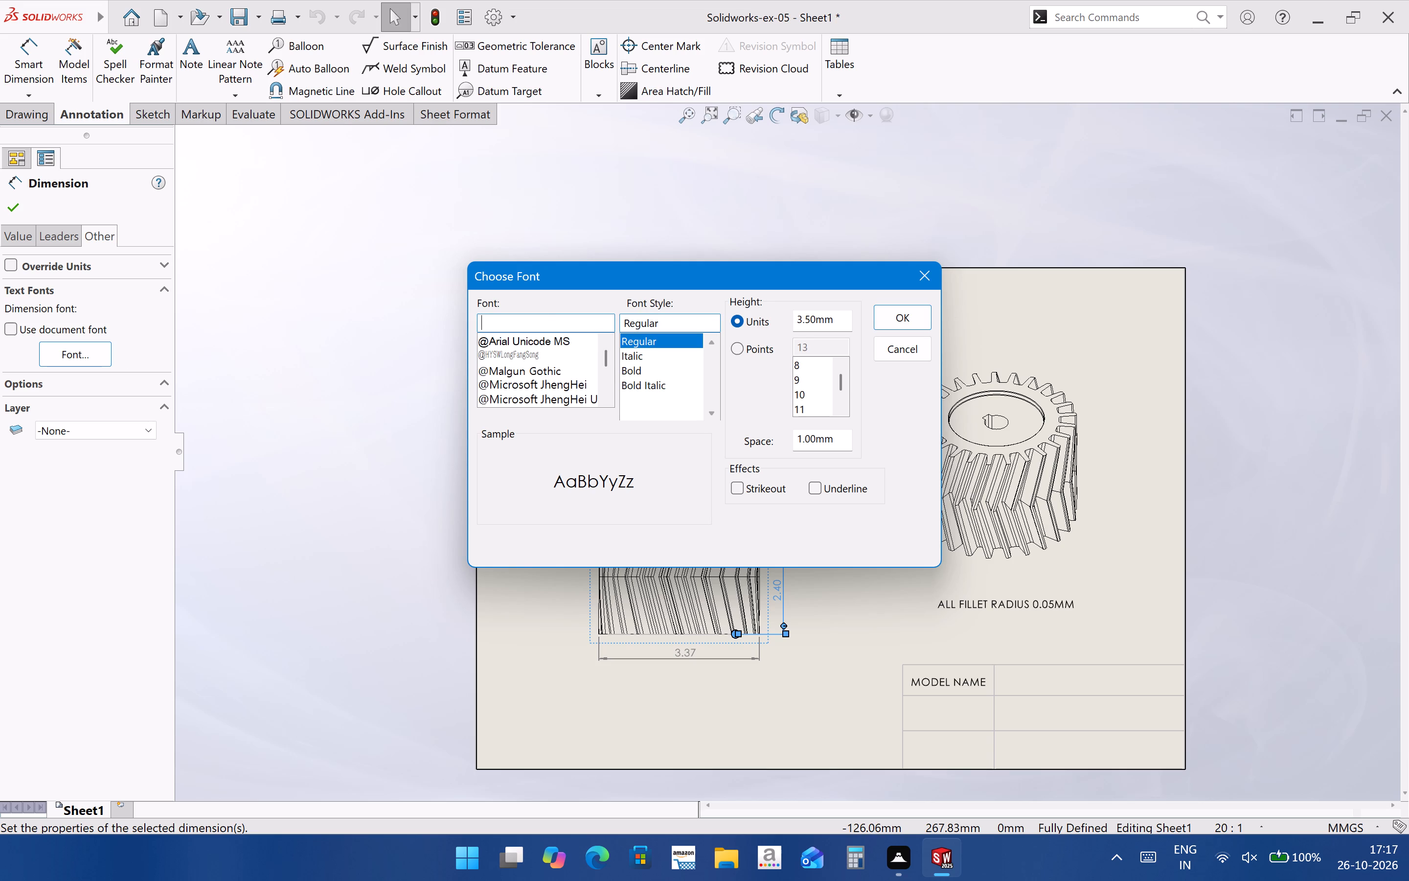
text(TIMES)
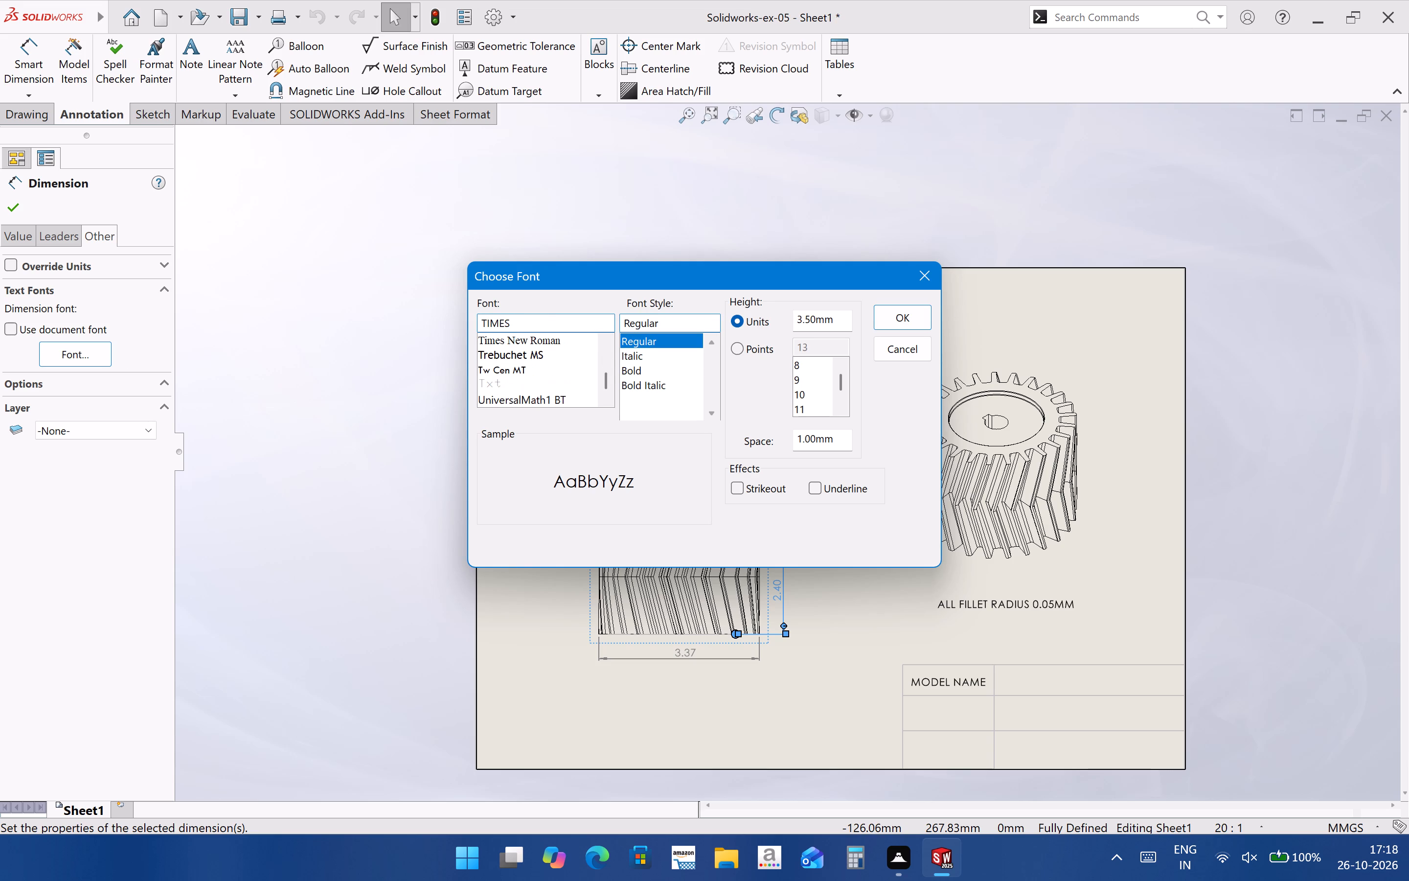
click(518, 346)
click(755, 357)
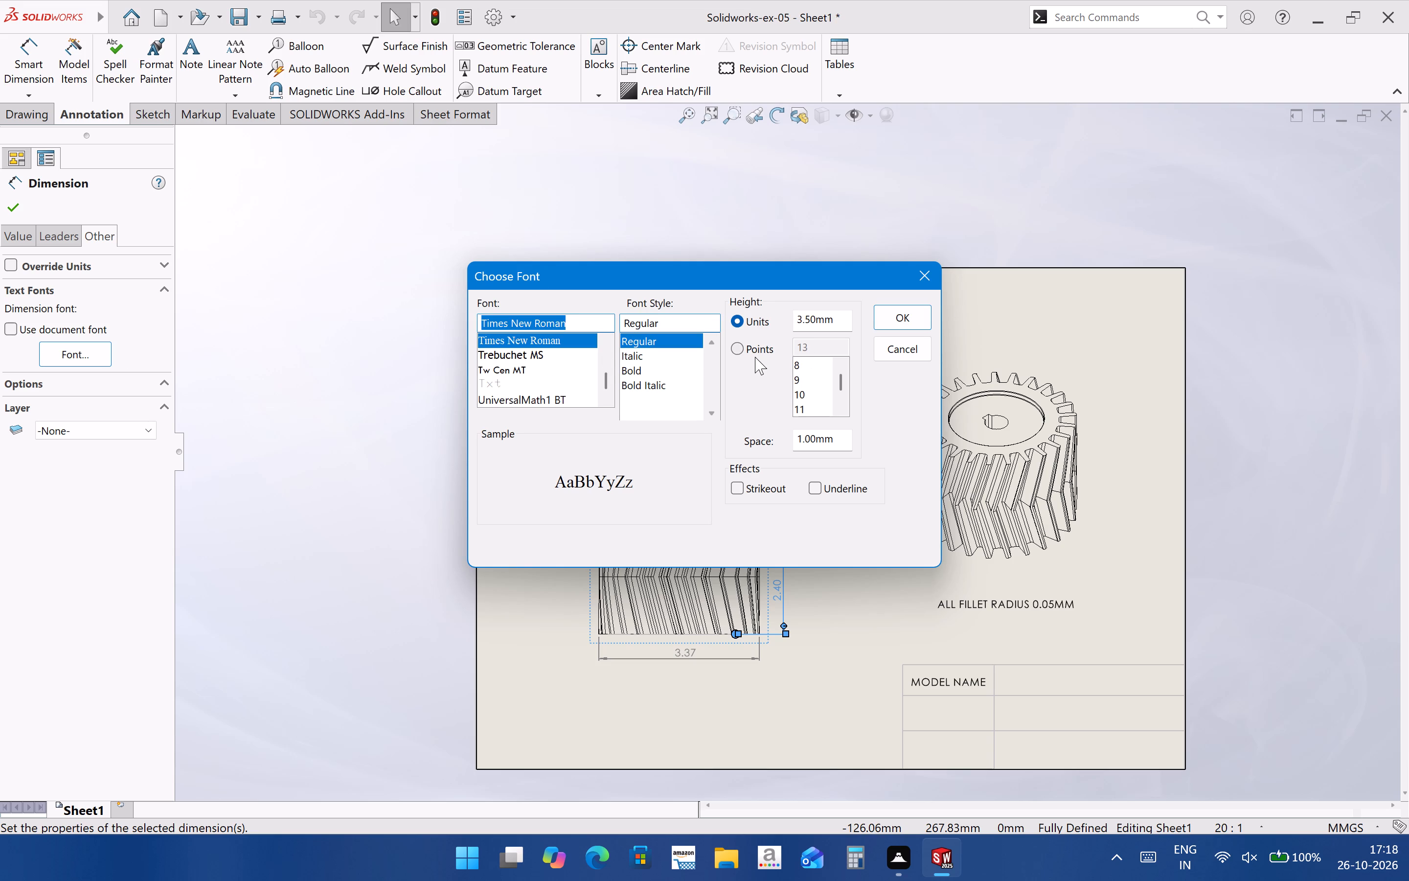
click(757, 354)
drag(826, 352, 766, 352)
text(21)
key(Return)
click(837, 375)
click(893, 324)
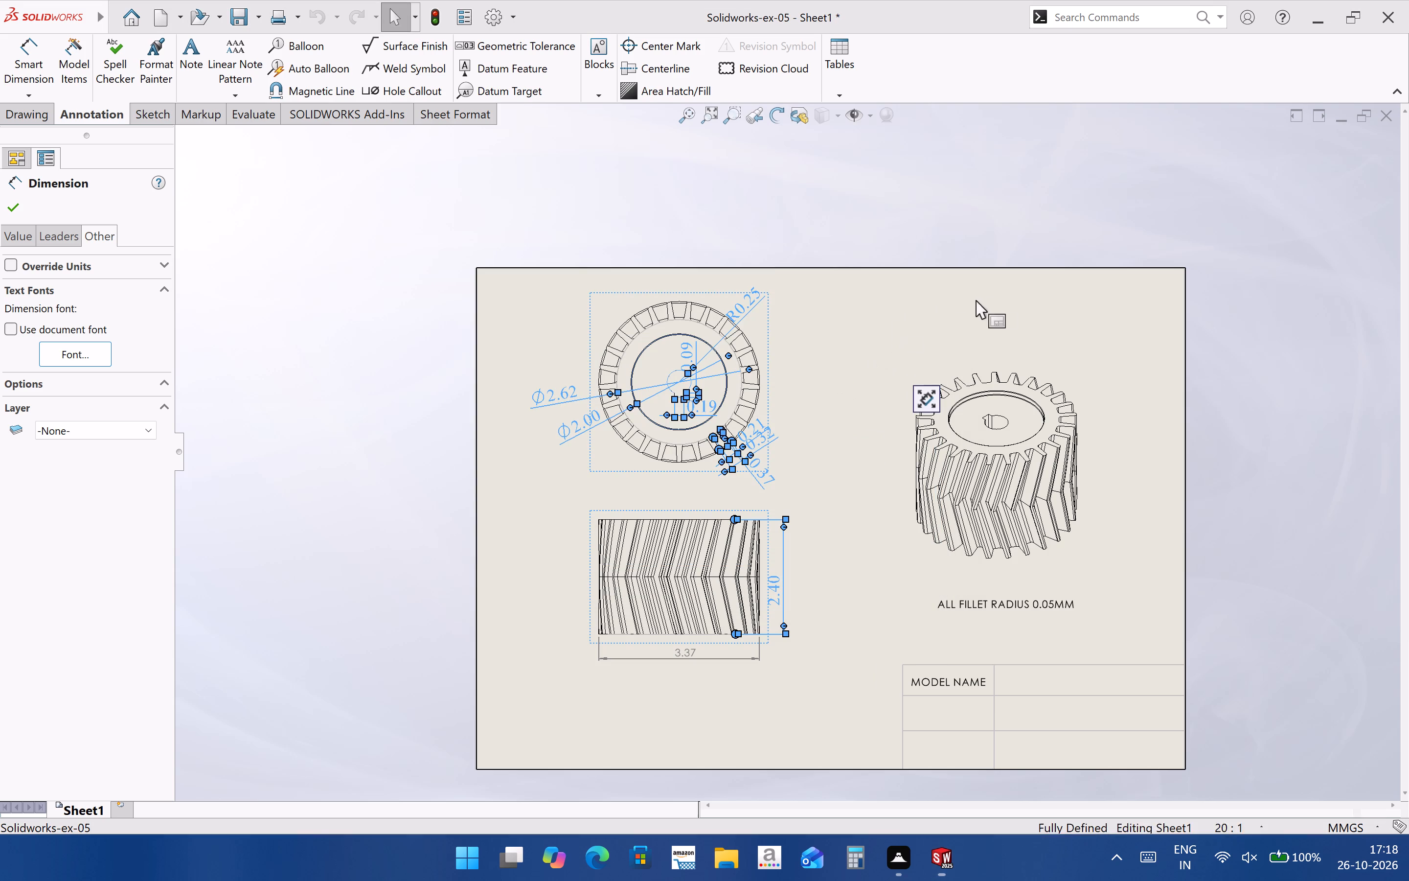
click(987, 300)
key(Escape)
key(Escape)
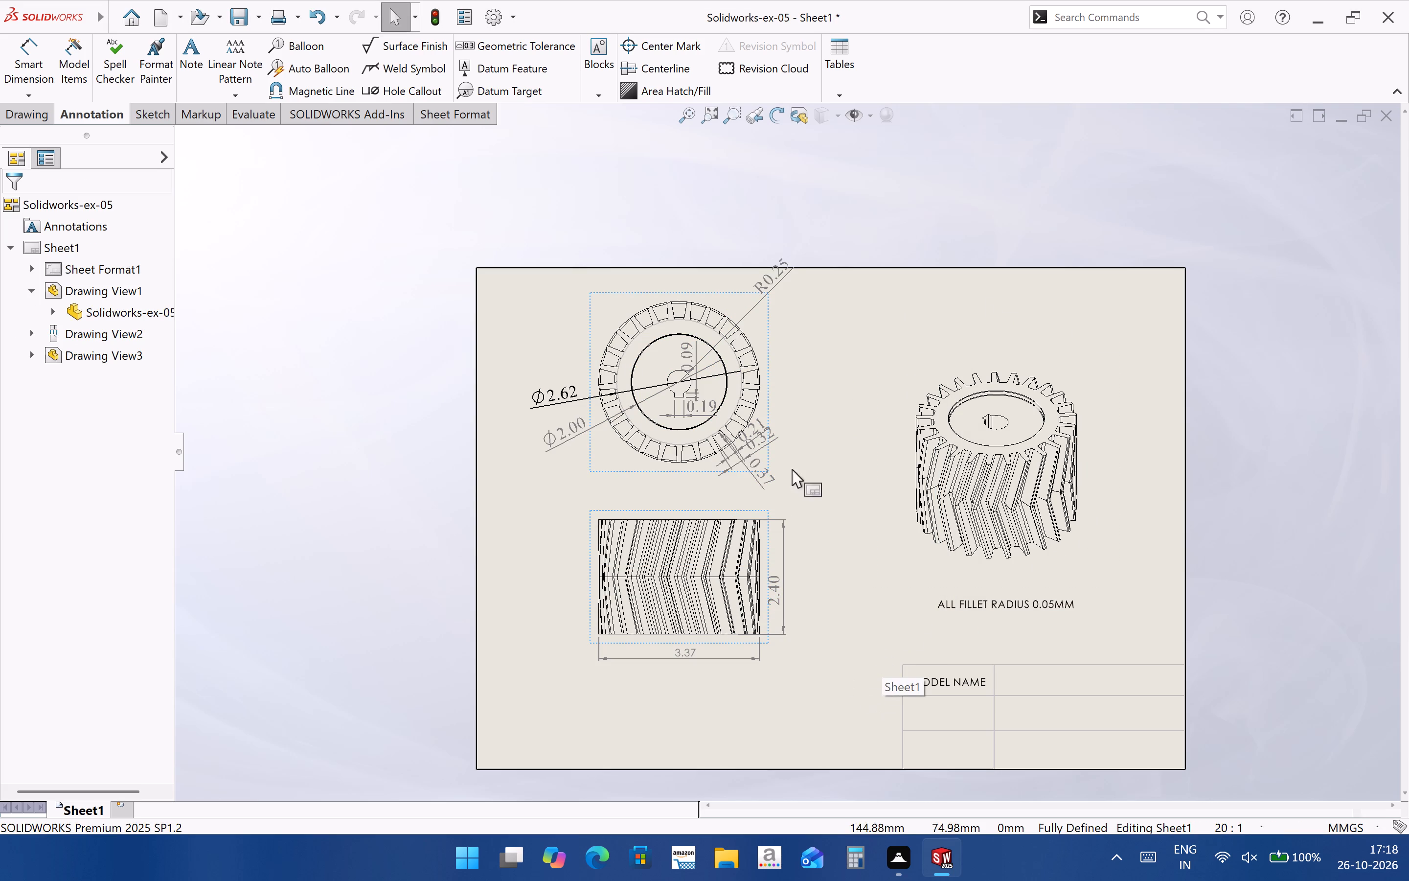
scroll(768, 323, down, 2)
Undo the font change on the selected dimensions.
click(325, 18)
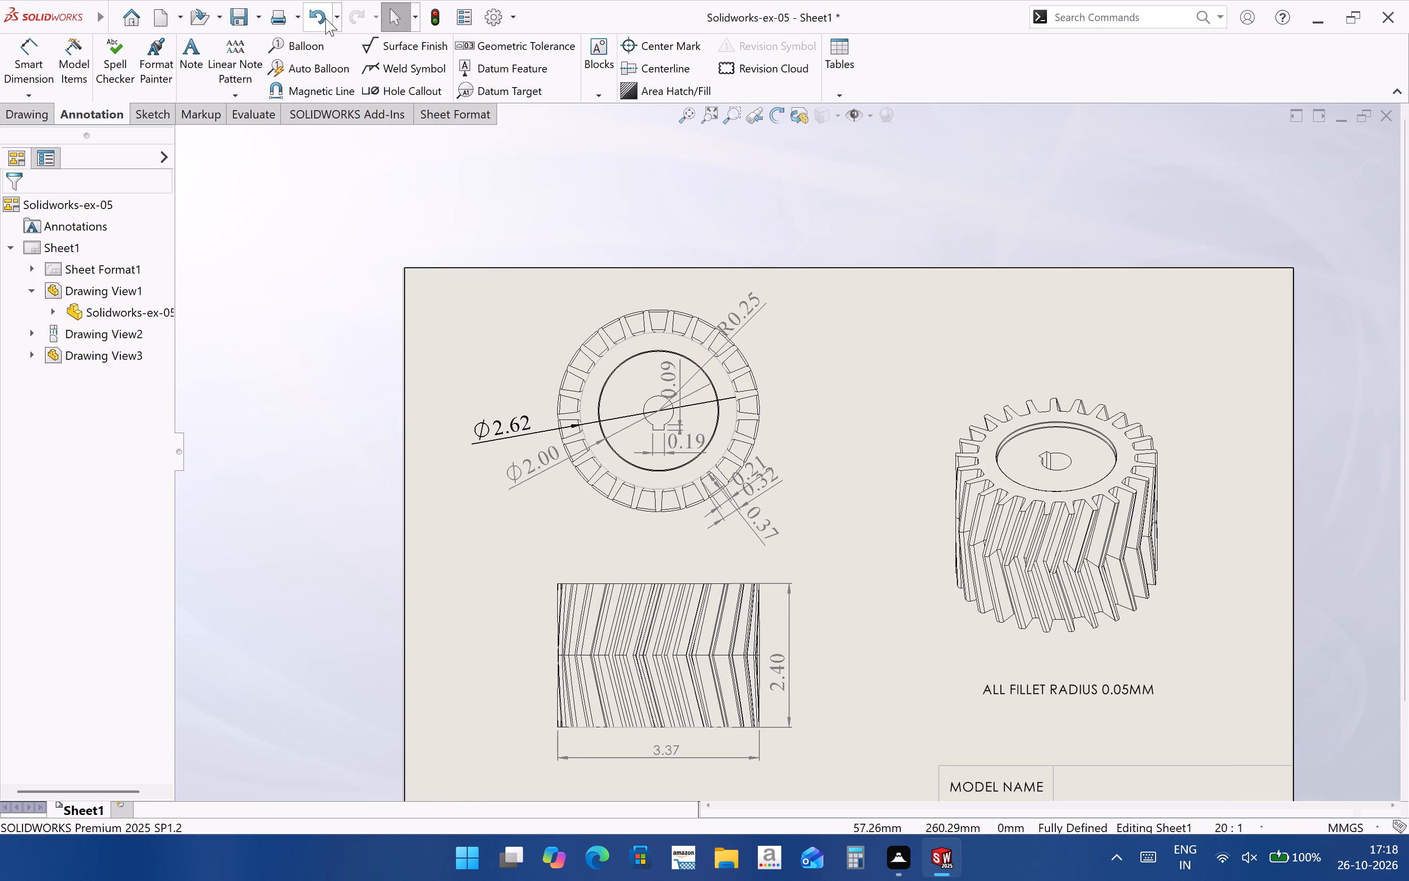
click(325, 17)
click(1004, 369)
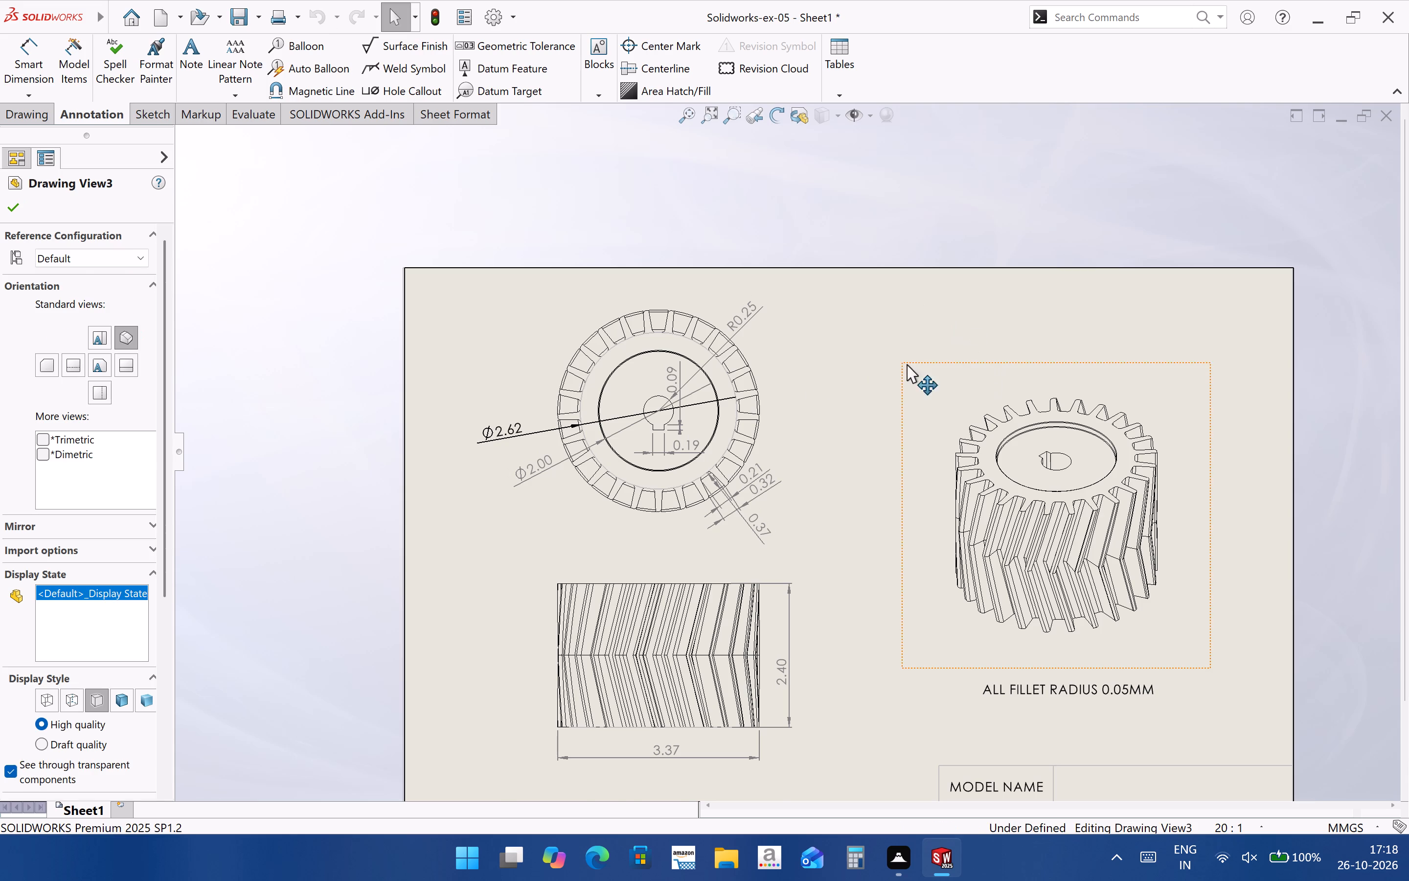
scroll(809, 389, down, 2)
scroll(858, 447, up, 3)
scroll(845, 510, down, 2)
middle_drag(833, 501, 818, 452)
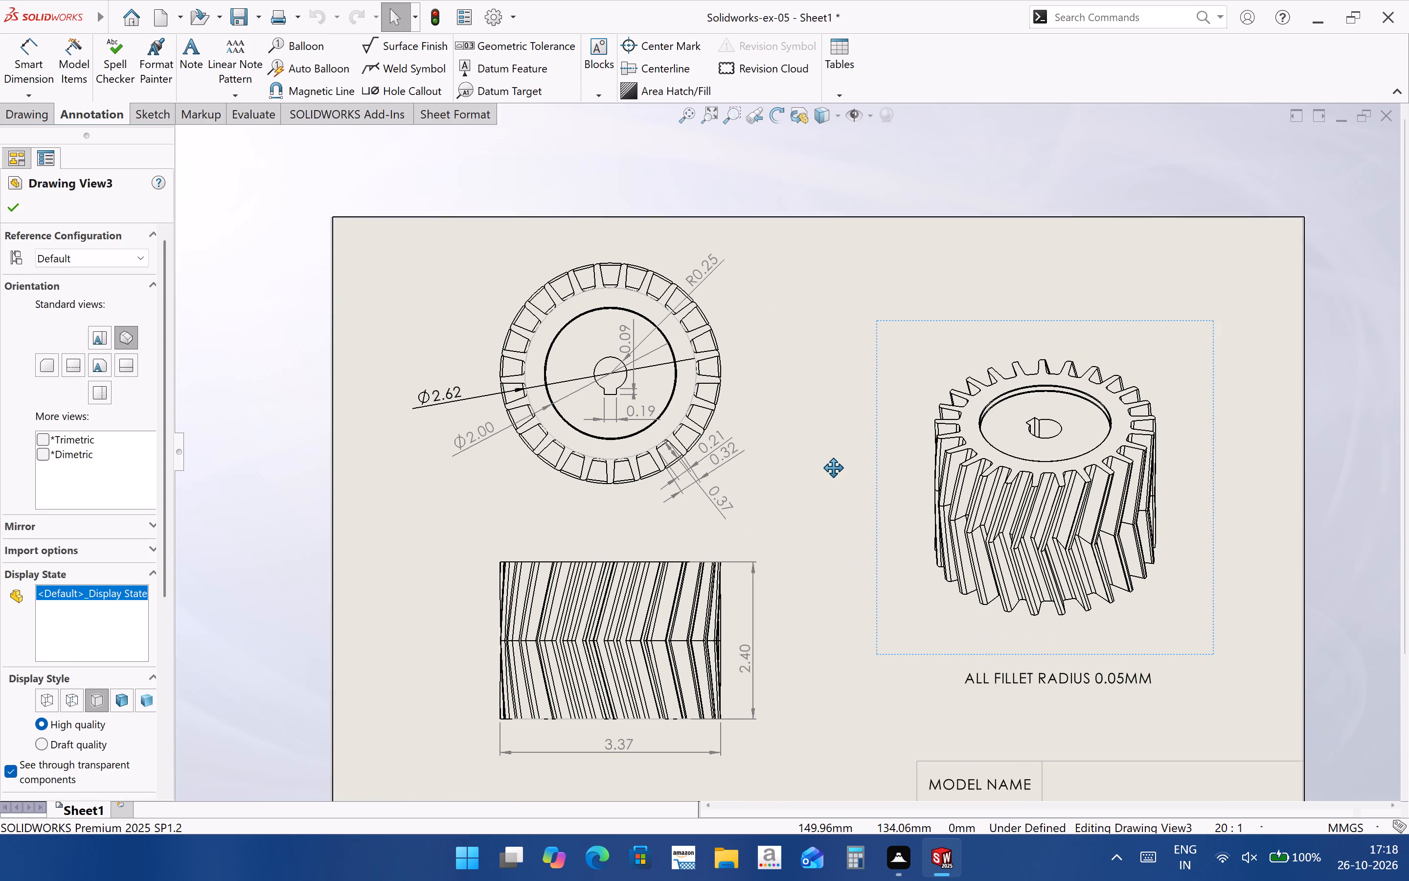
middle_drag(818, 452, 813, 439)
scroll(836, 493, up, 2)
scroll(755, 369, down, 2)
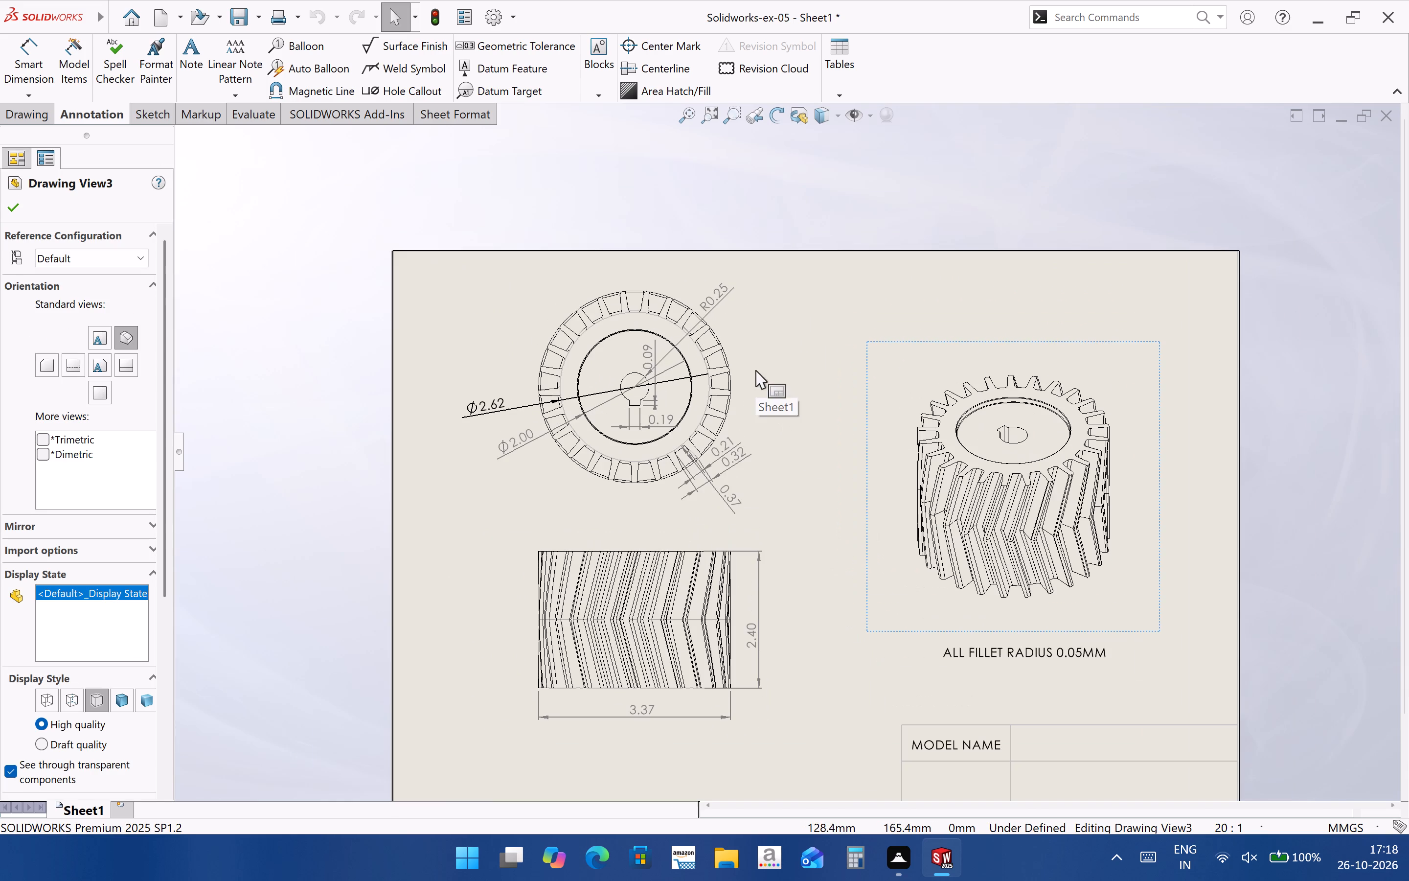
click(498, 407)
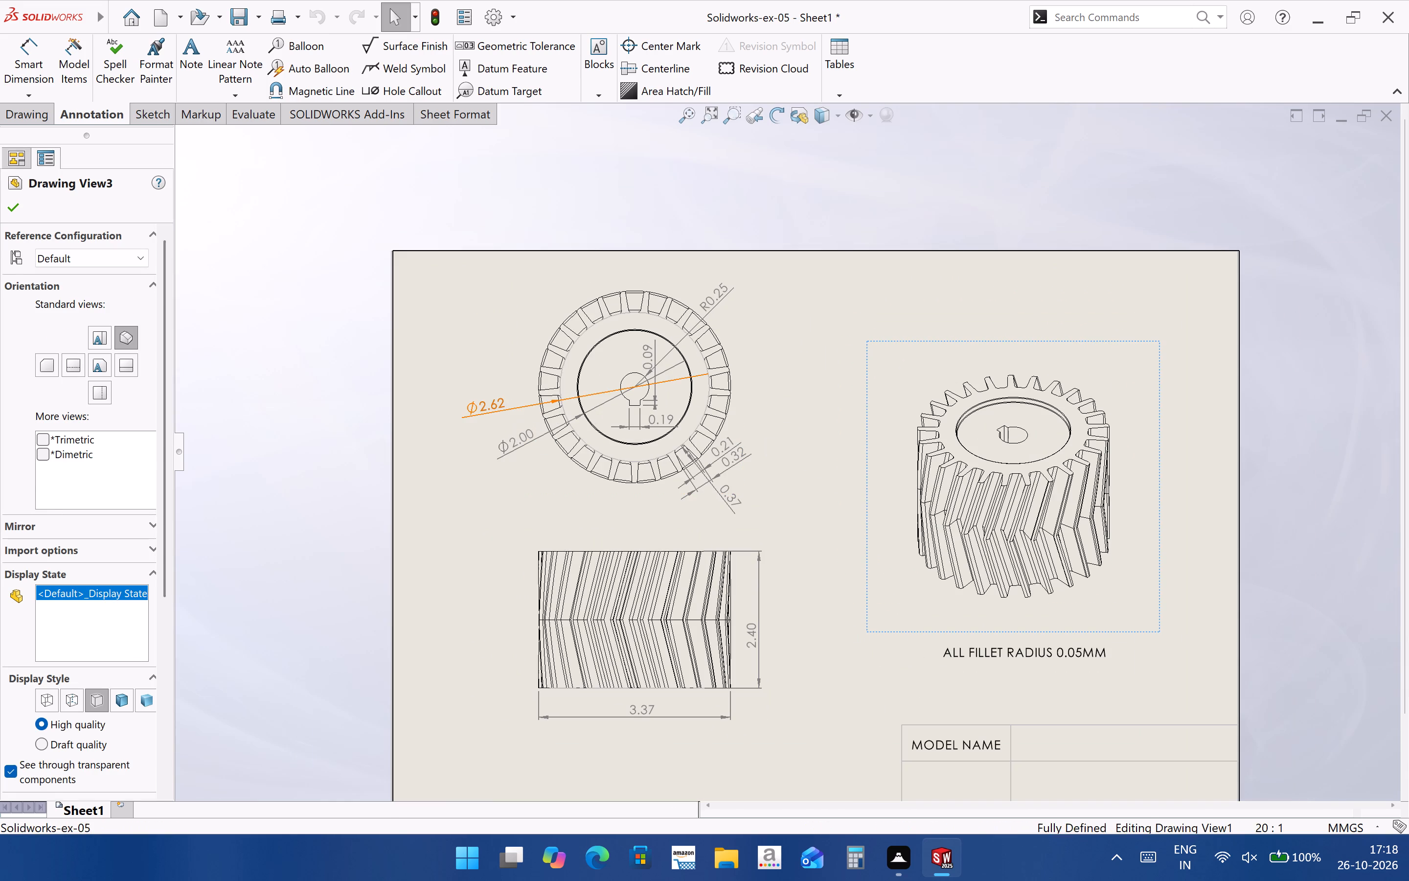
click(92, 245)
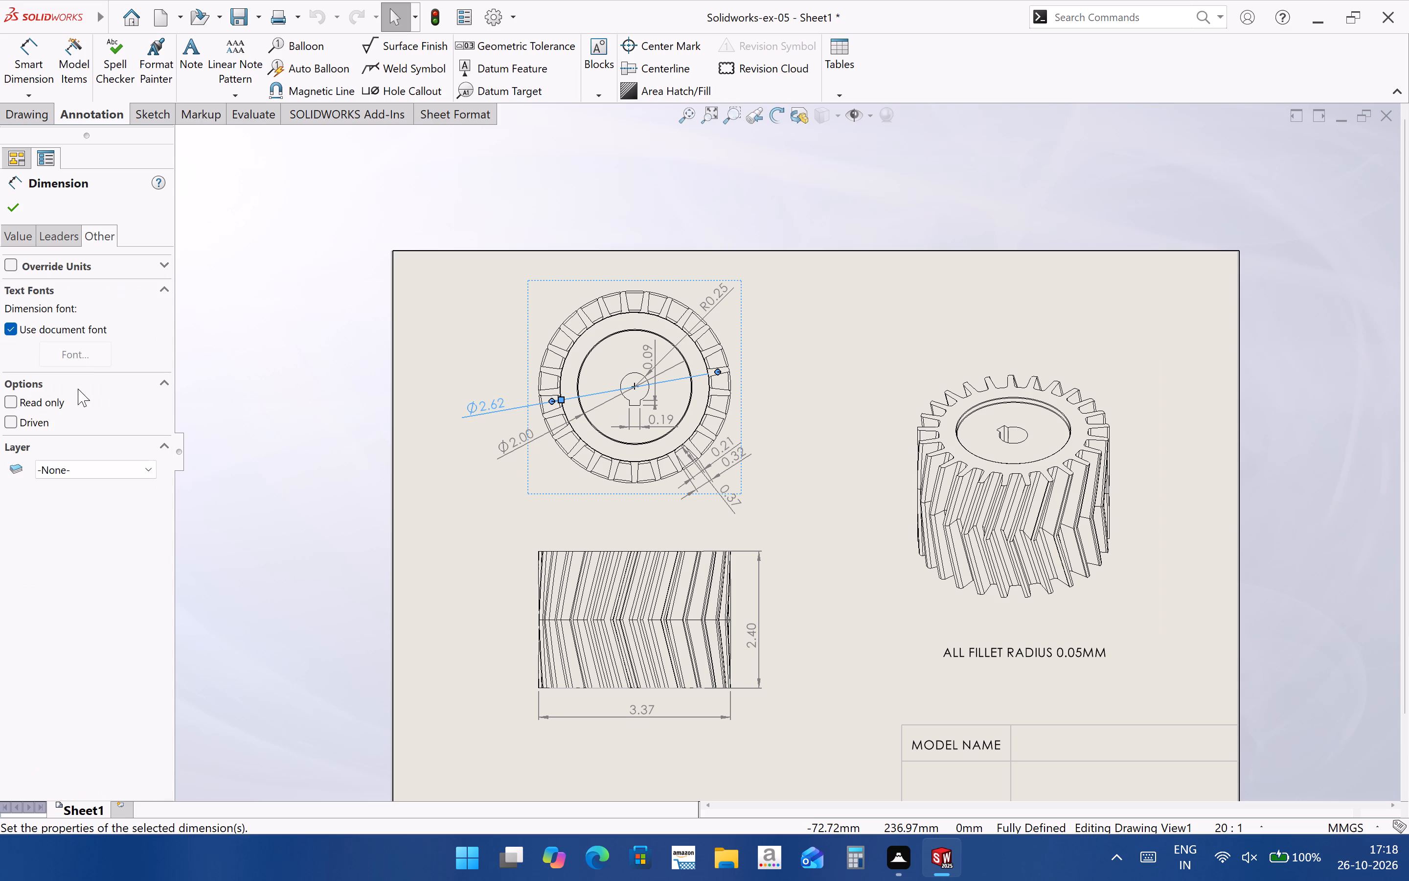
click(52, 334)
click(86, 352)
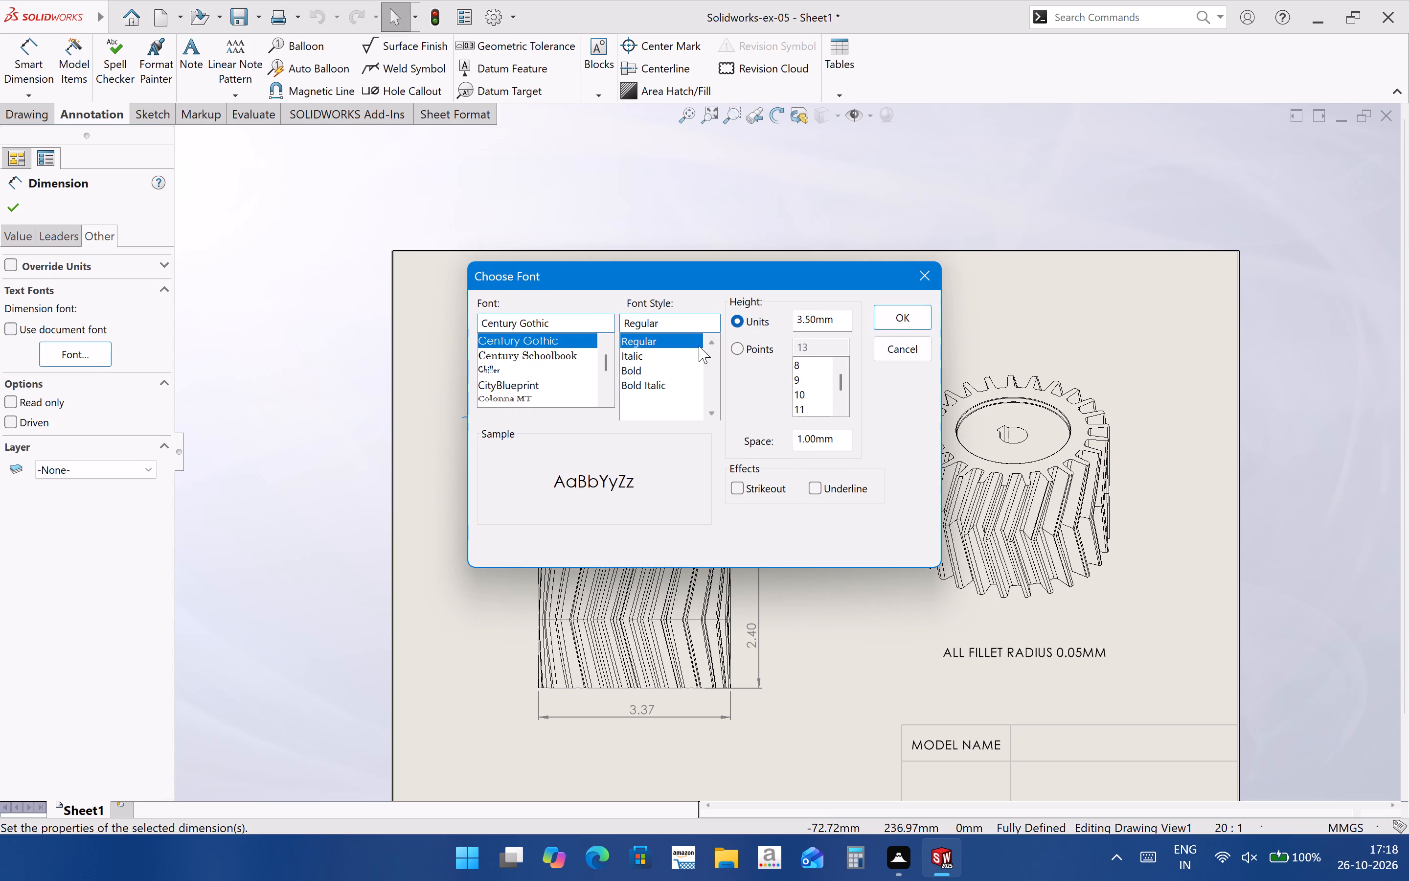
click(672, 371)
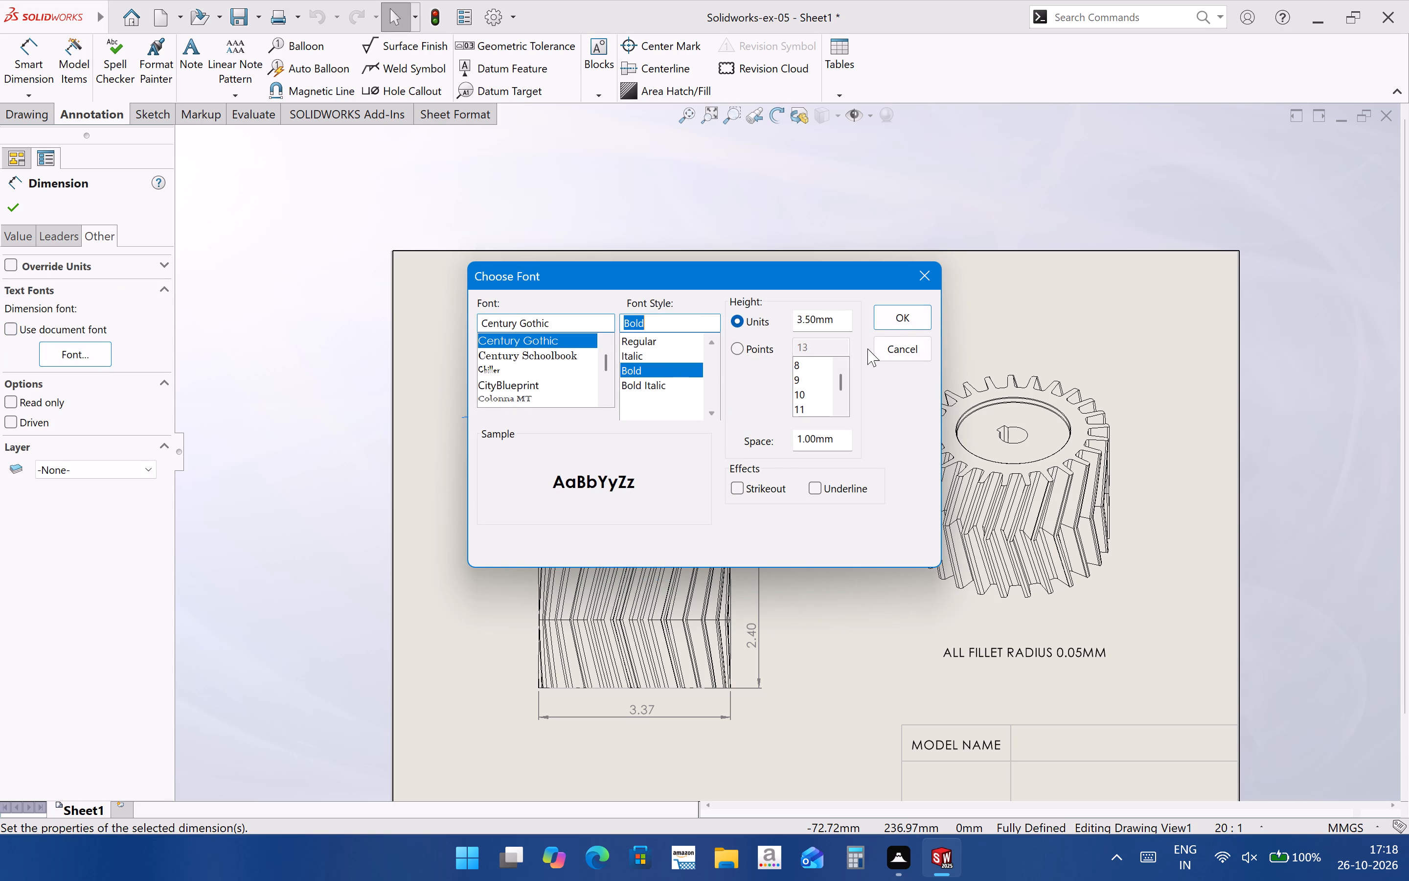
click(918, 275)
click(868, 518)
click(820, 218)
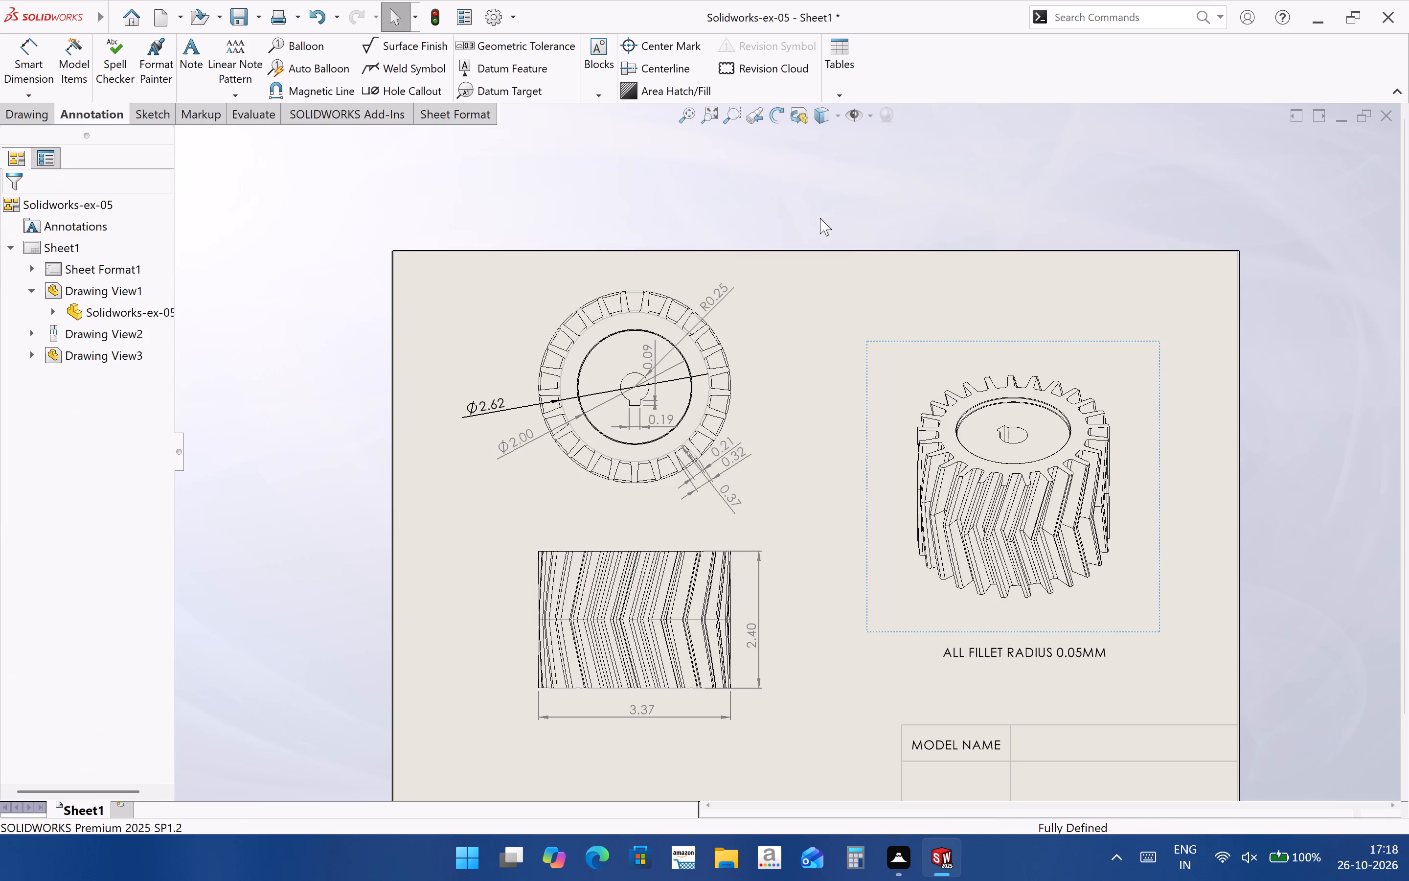
Set the font style of all dimensions on the circular and side views to Bold, overriding the document font.
scroll(585, 375, up, 2)
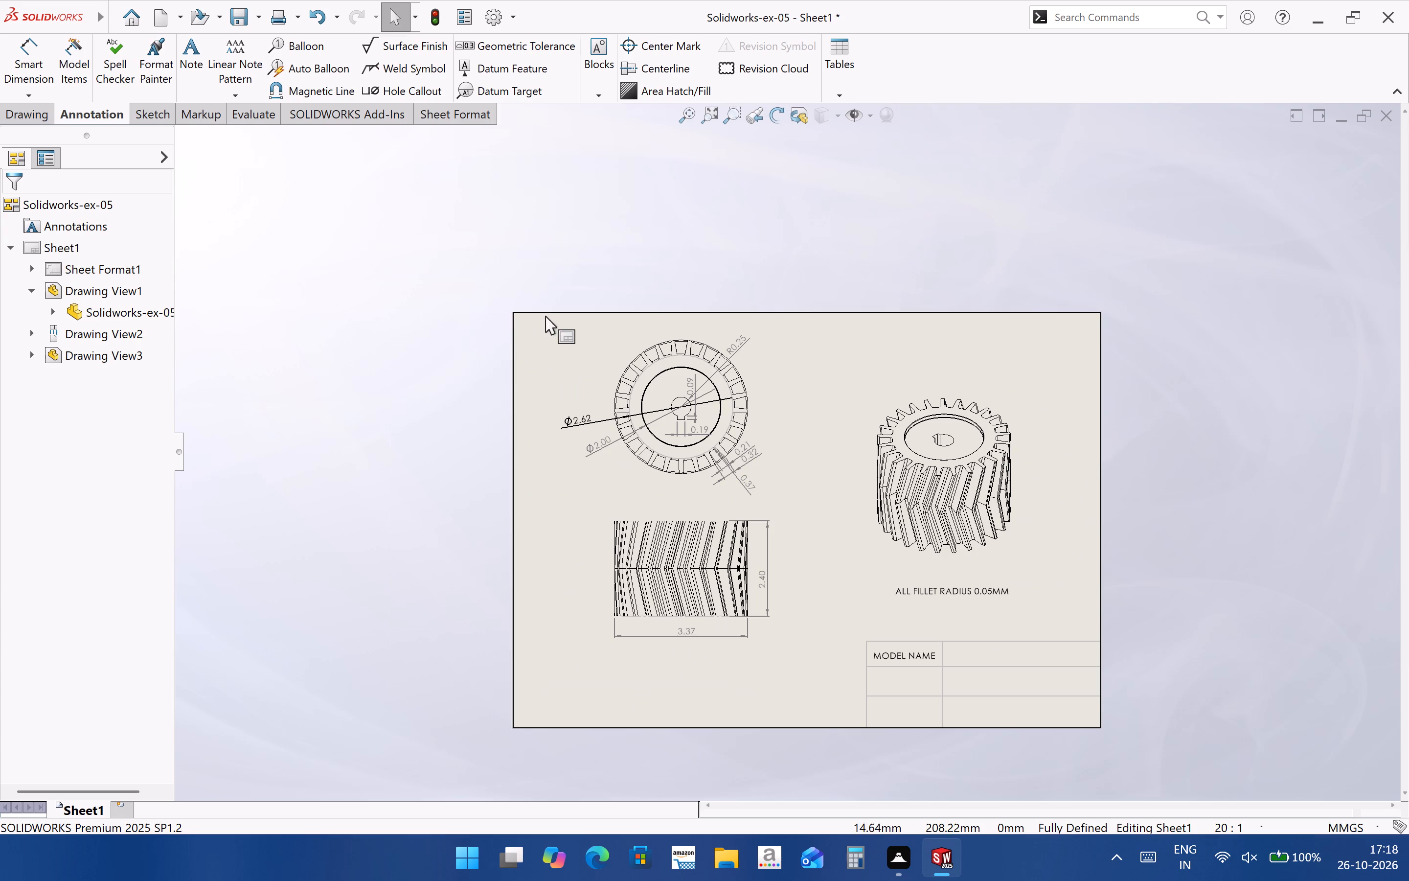
drag(545, 316, 839, 655)
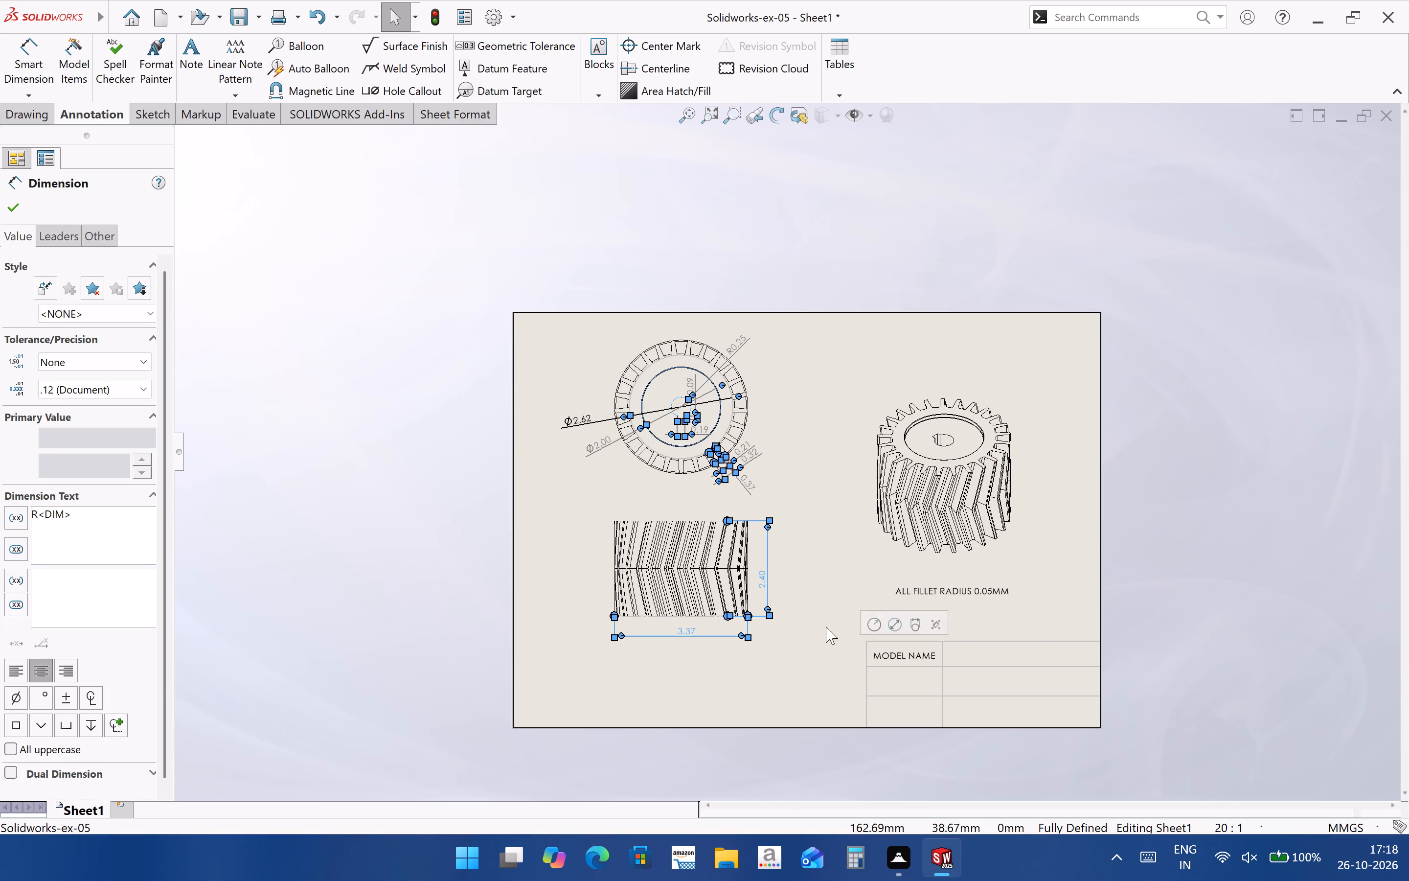
scroll(752, 441, down, 4)
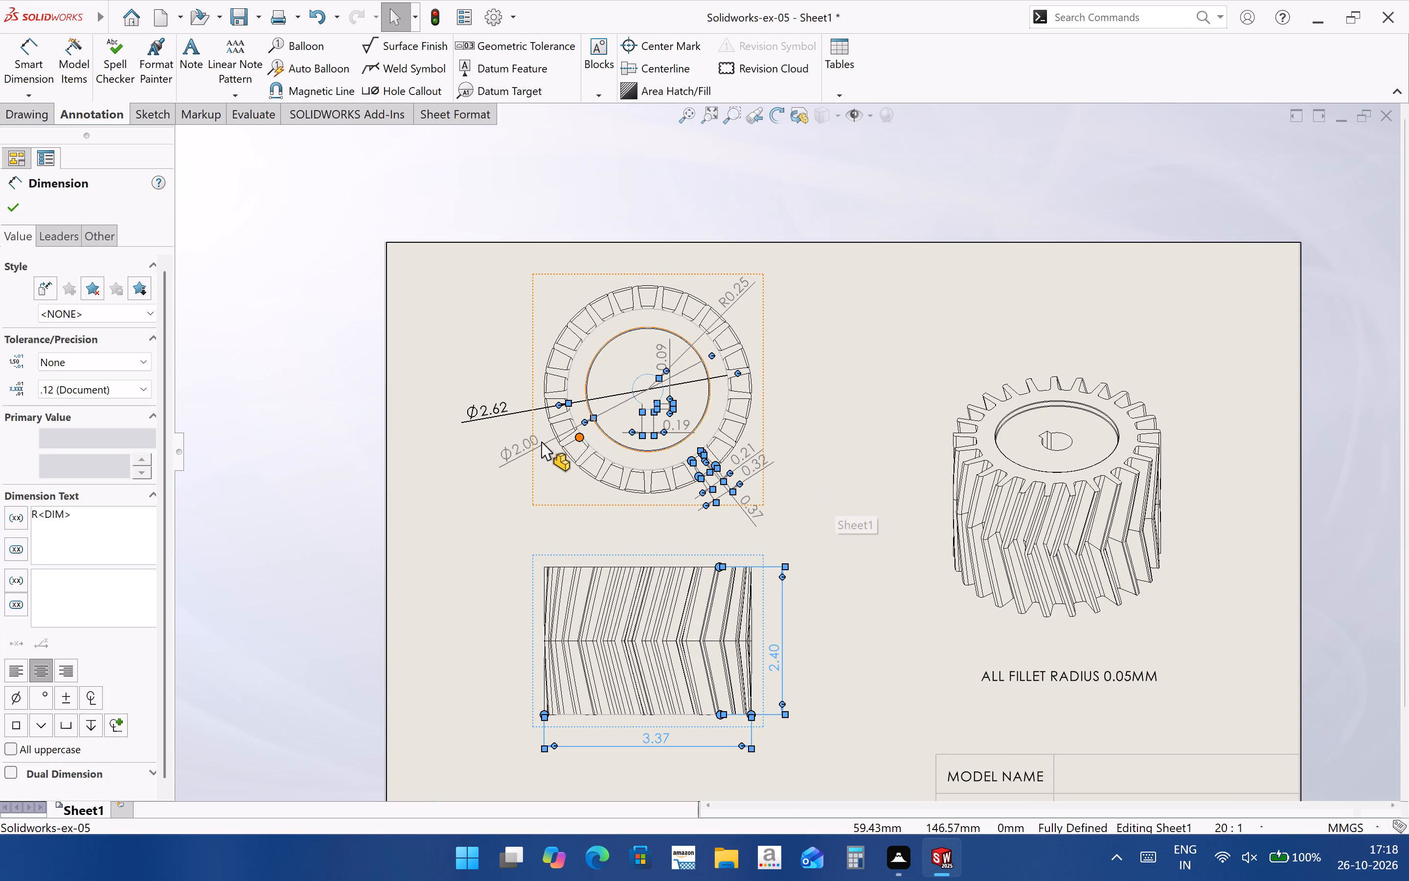
click(110, 242)
click(55, 339)
click(59, 335)
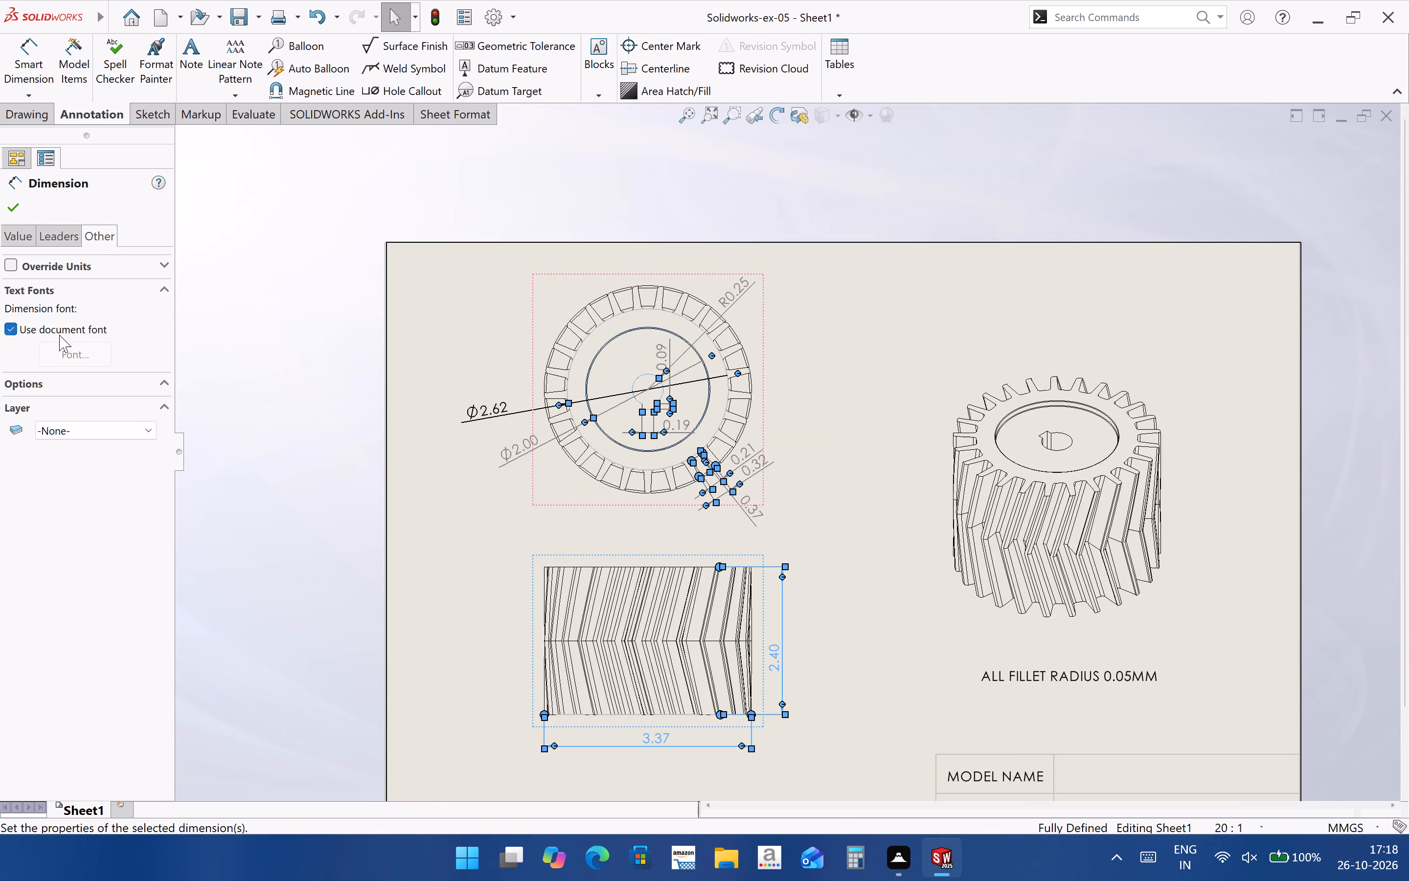
click(80, 350)
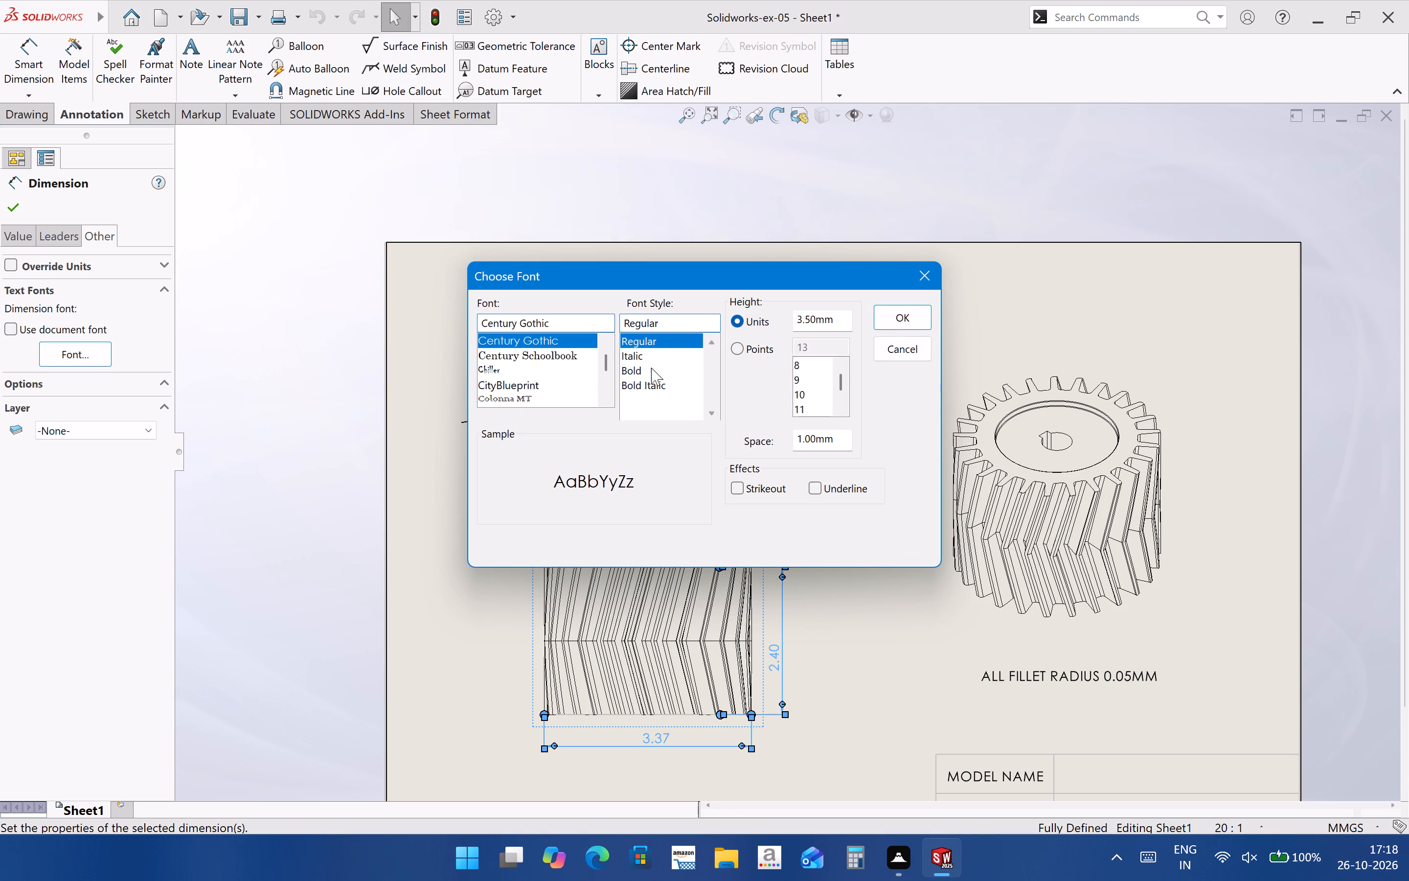
click(648, 371)
click(912, 304)
click(912, 322)
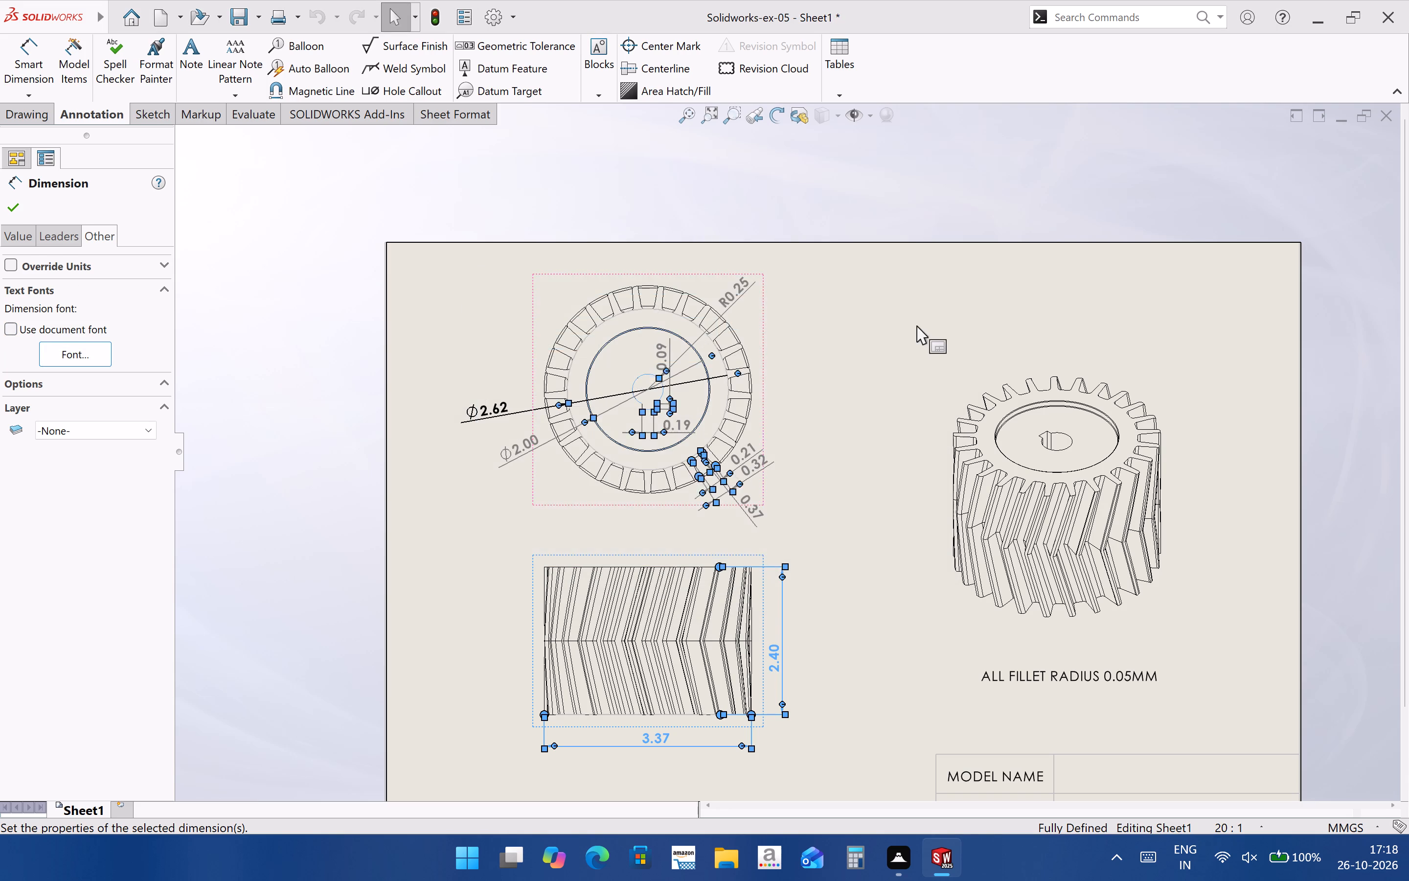
click(916, 325)
Move the bore's R0.25 radius dimension farther out along its leader, clear of the circular view's outer teeth.
drag(779, 249, 769, 266)
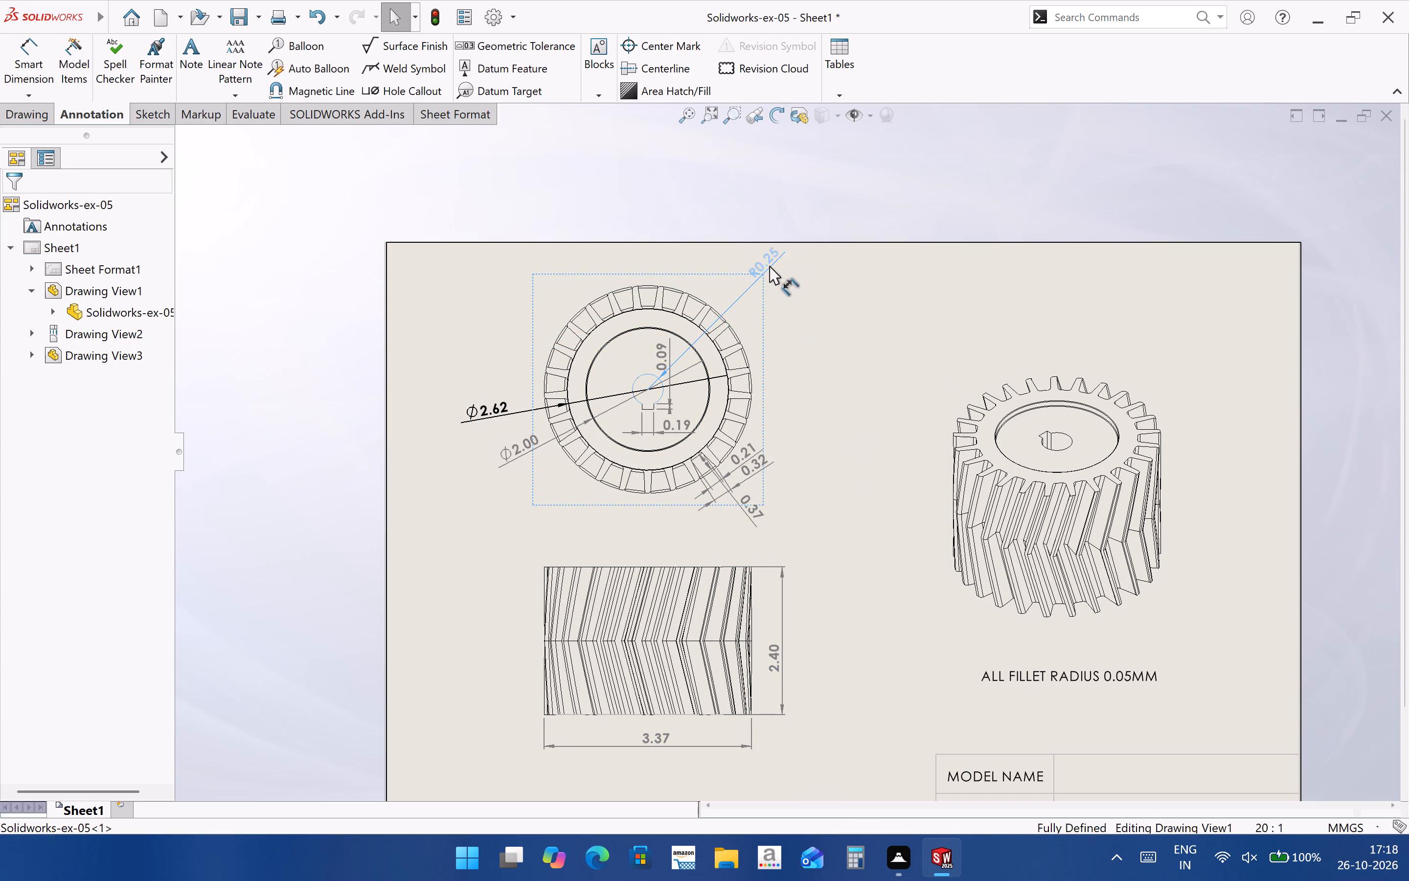
drag(769, 266, 767, 270)
click(839, 313)
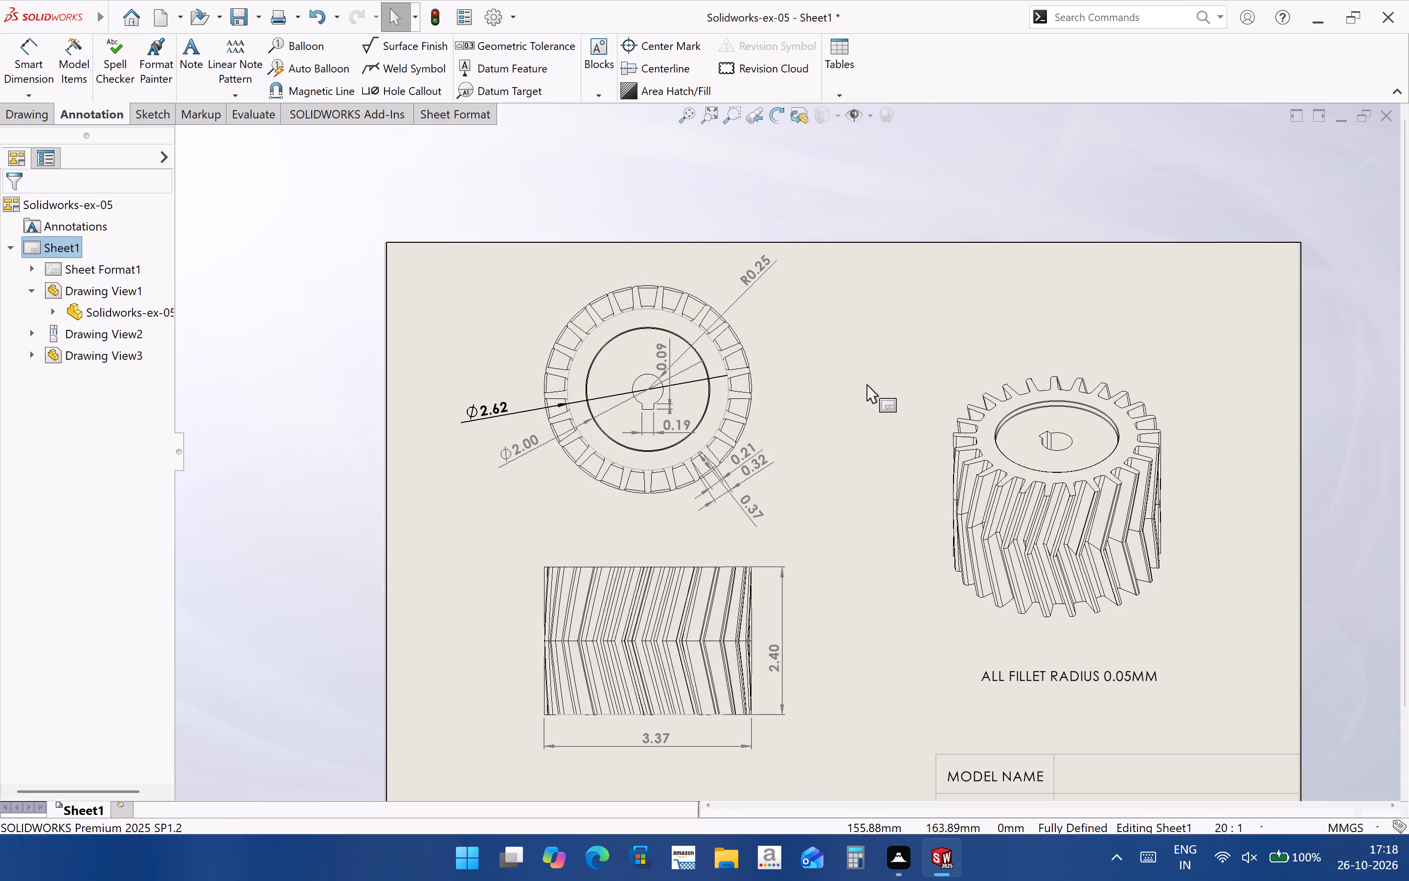
click(884, 561)
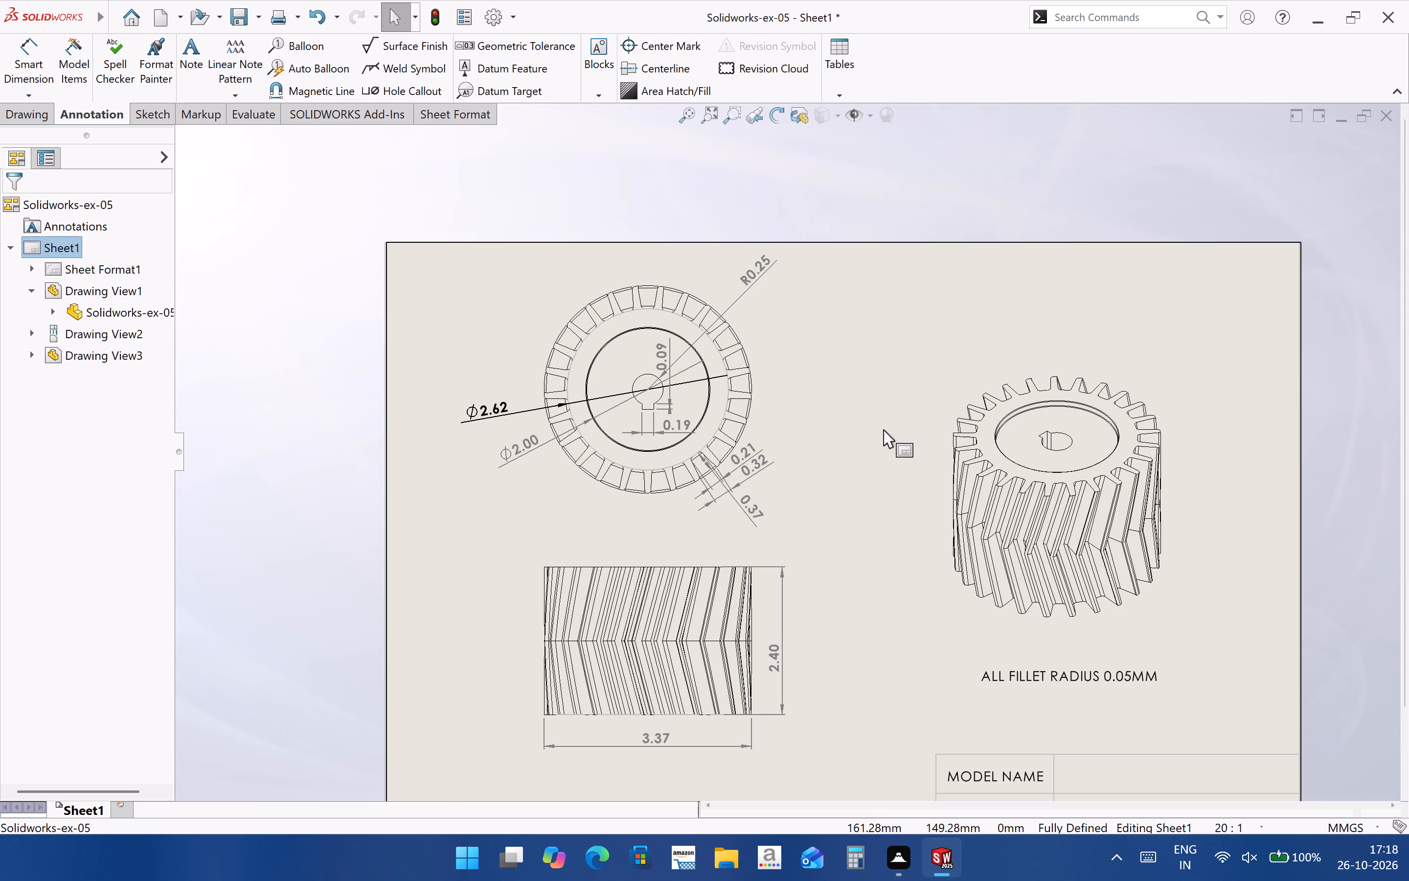
Examine the bold dimensions on the circular view up close and the overall layout of the sheet.
scroll(883, 429, up, 2)
scroll(883, 555, down, 4)
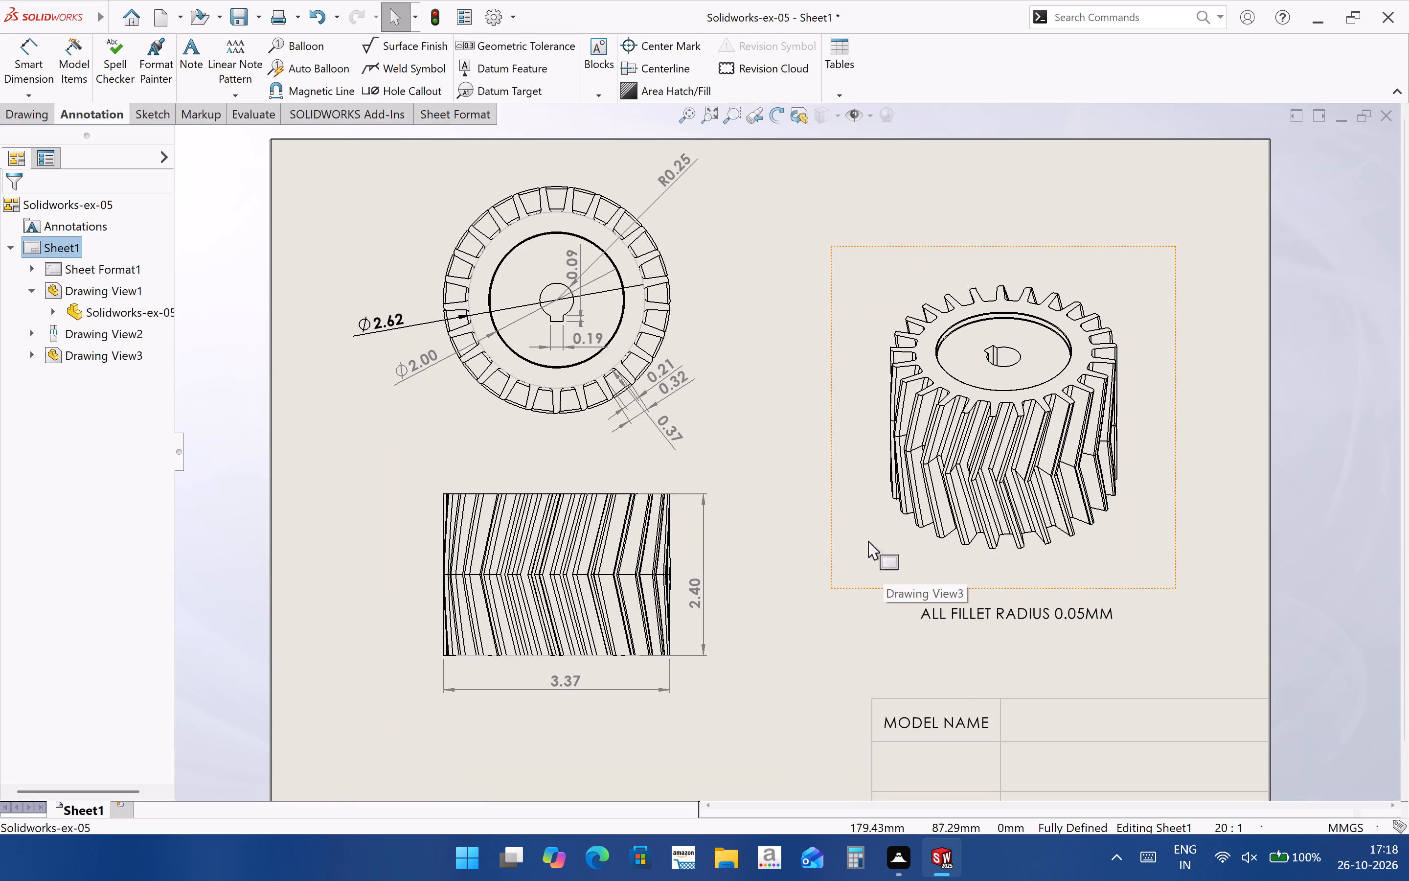
middle_drag(787, 400, 784, 359)
scroll(795, 510, up, 1)
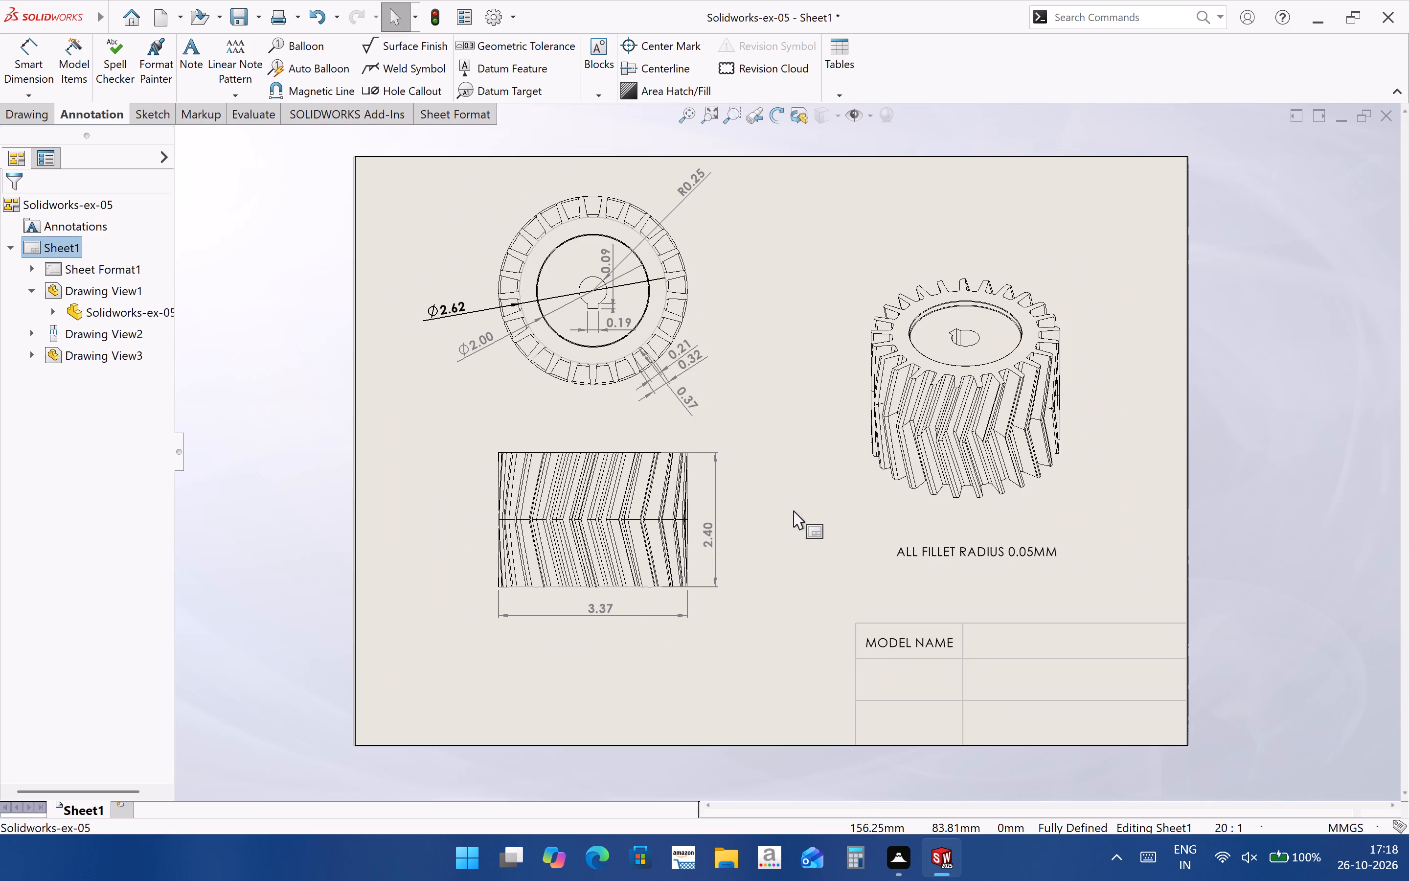
scroll(640, 312, down, 9)
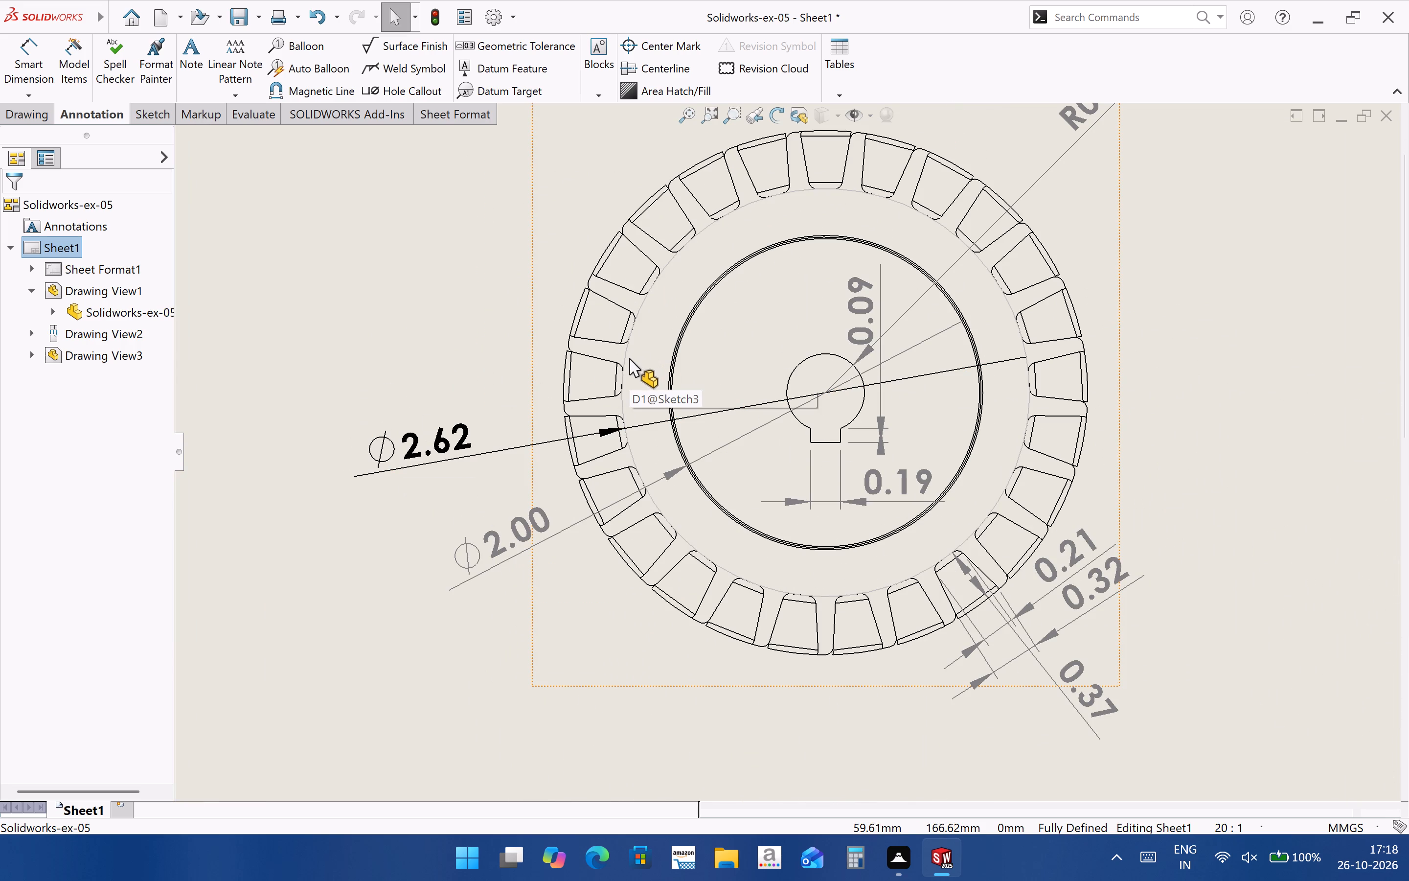
scroll(728, 189, down, 5)
scroll(571, 692, down, 3)
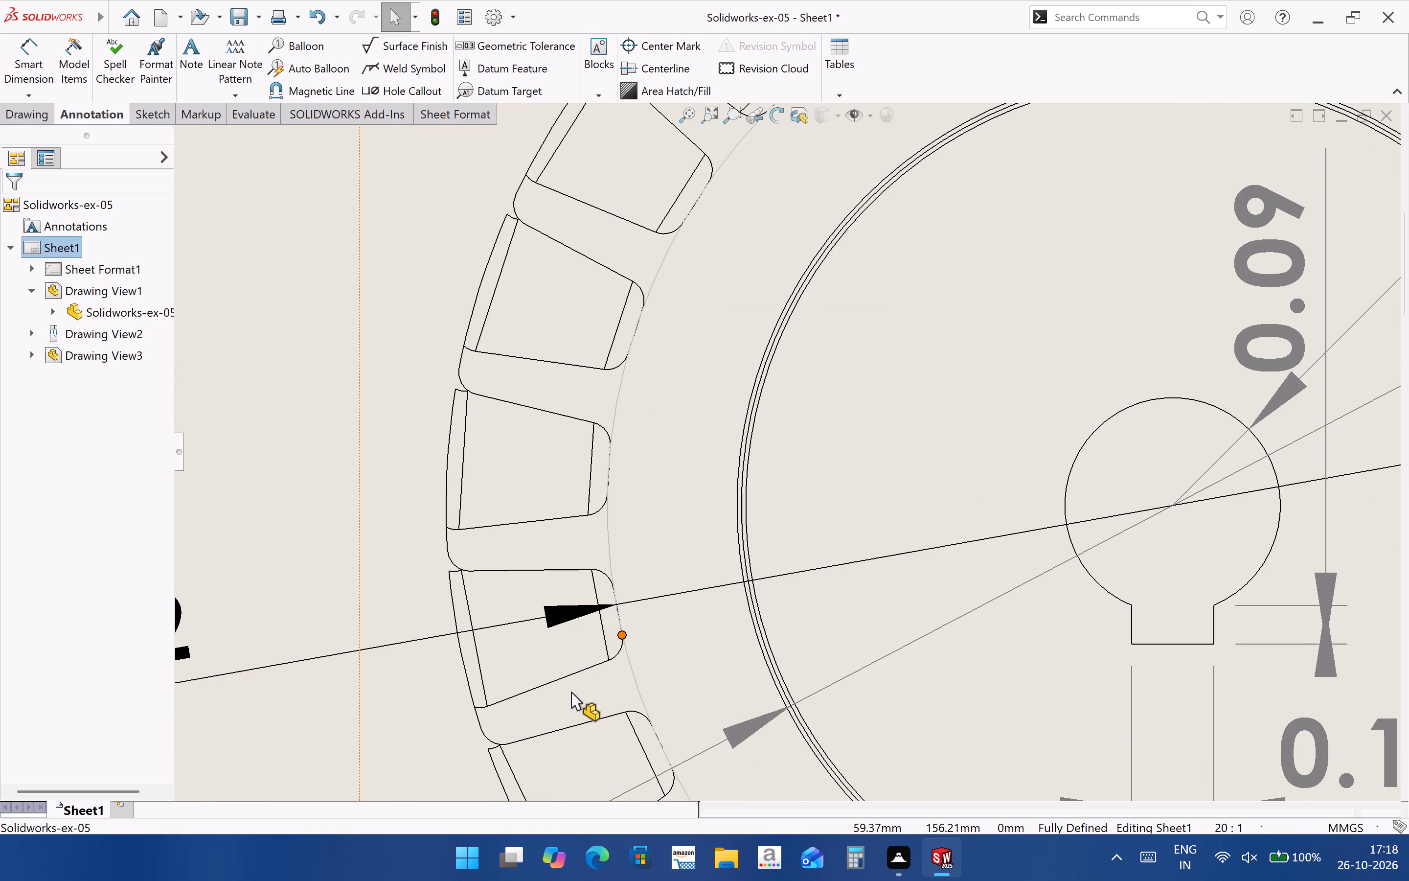
scroll(571, 692, down, 2)
scroll(626, 575, up, 11)
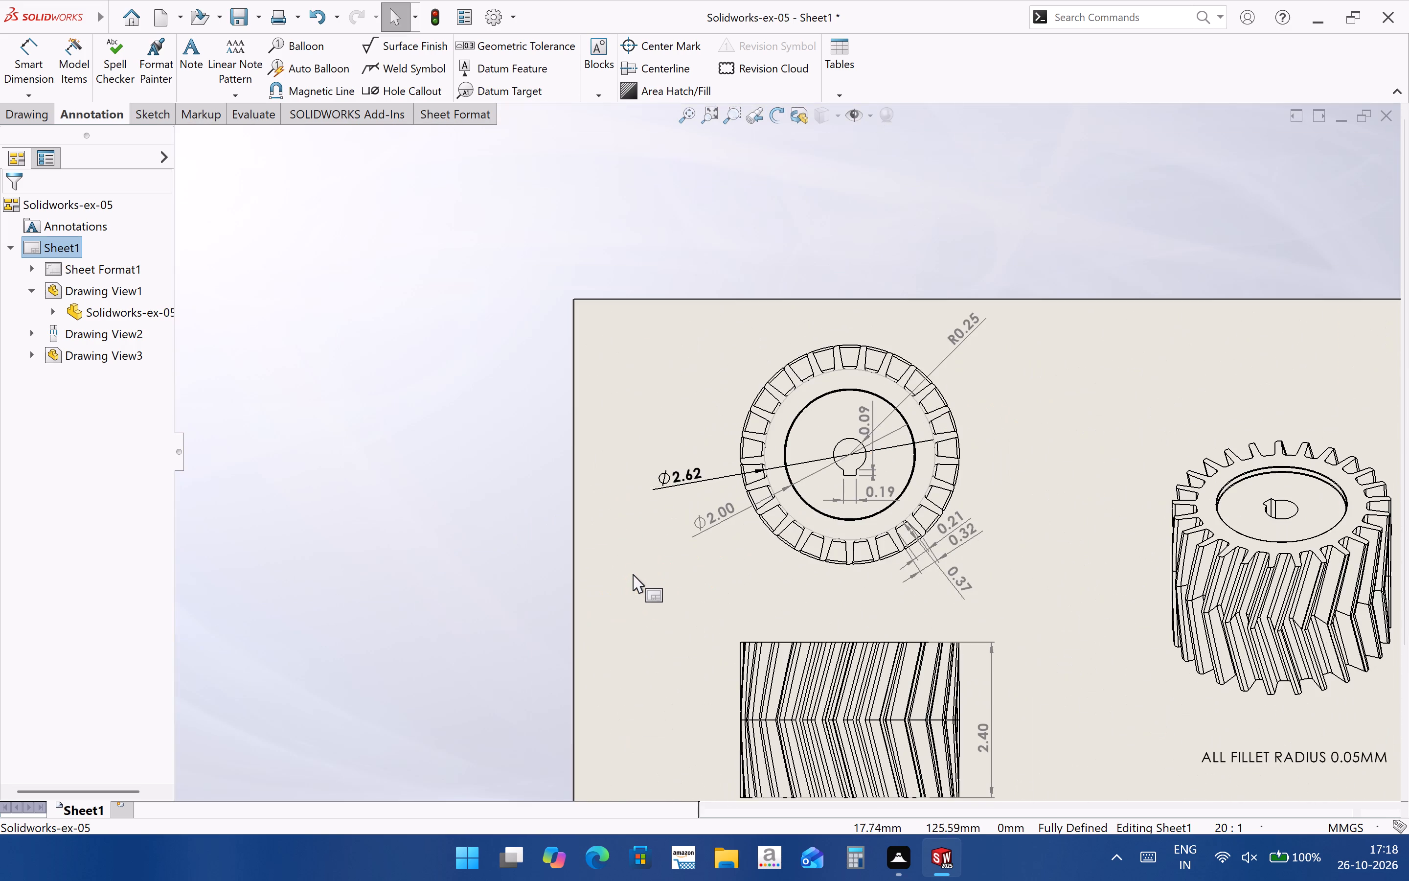
scroll(633, 574, up, 4)
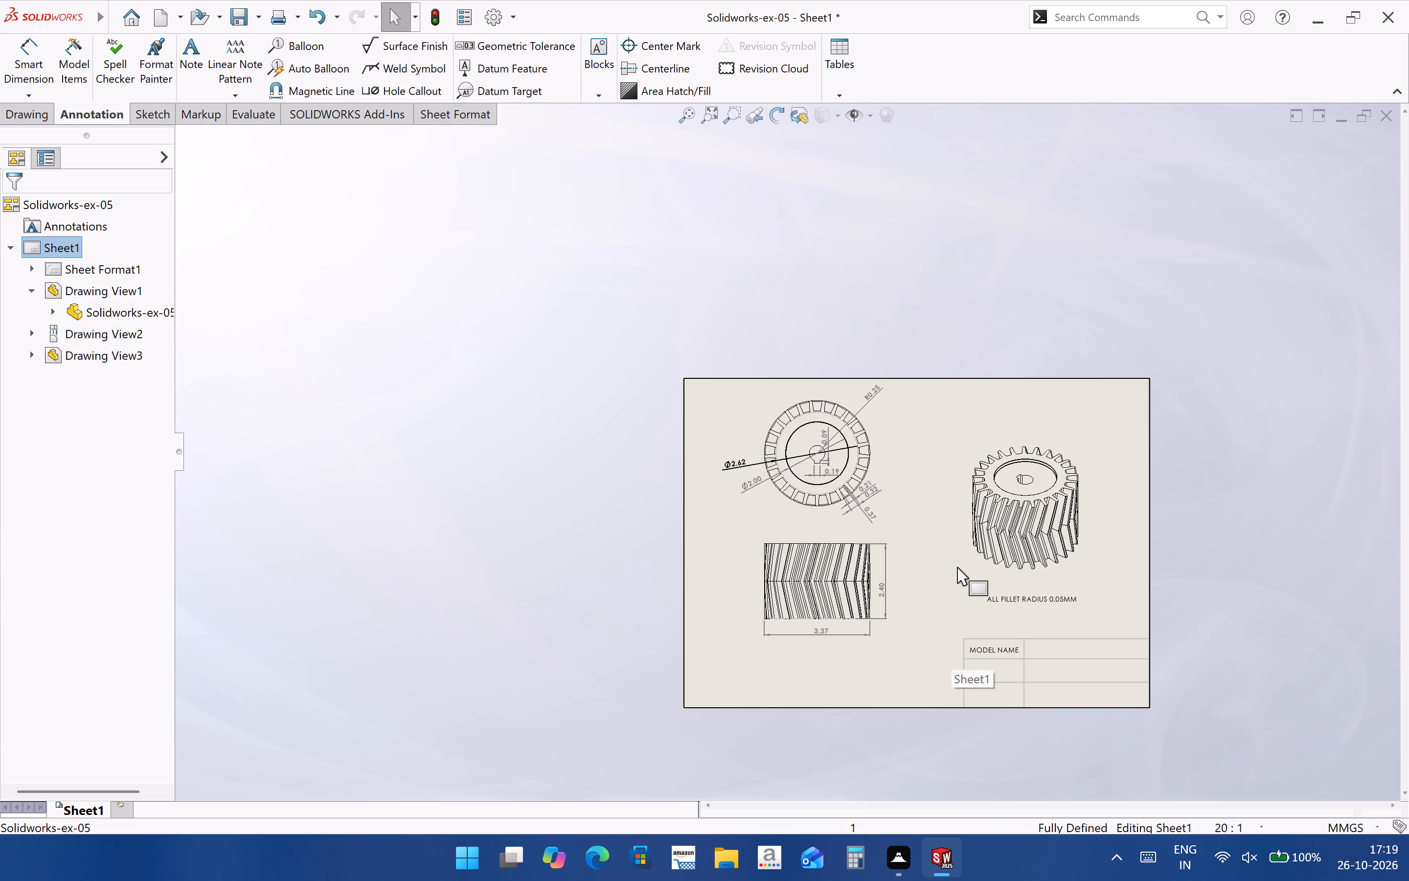
scroll(957, 566, down, 2)
middle_drag(1127, 558, 1054, 547)
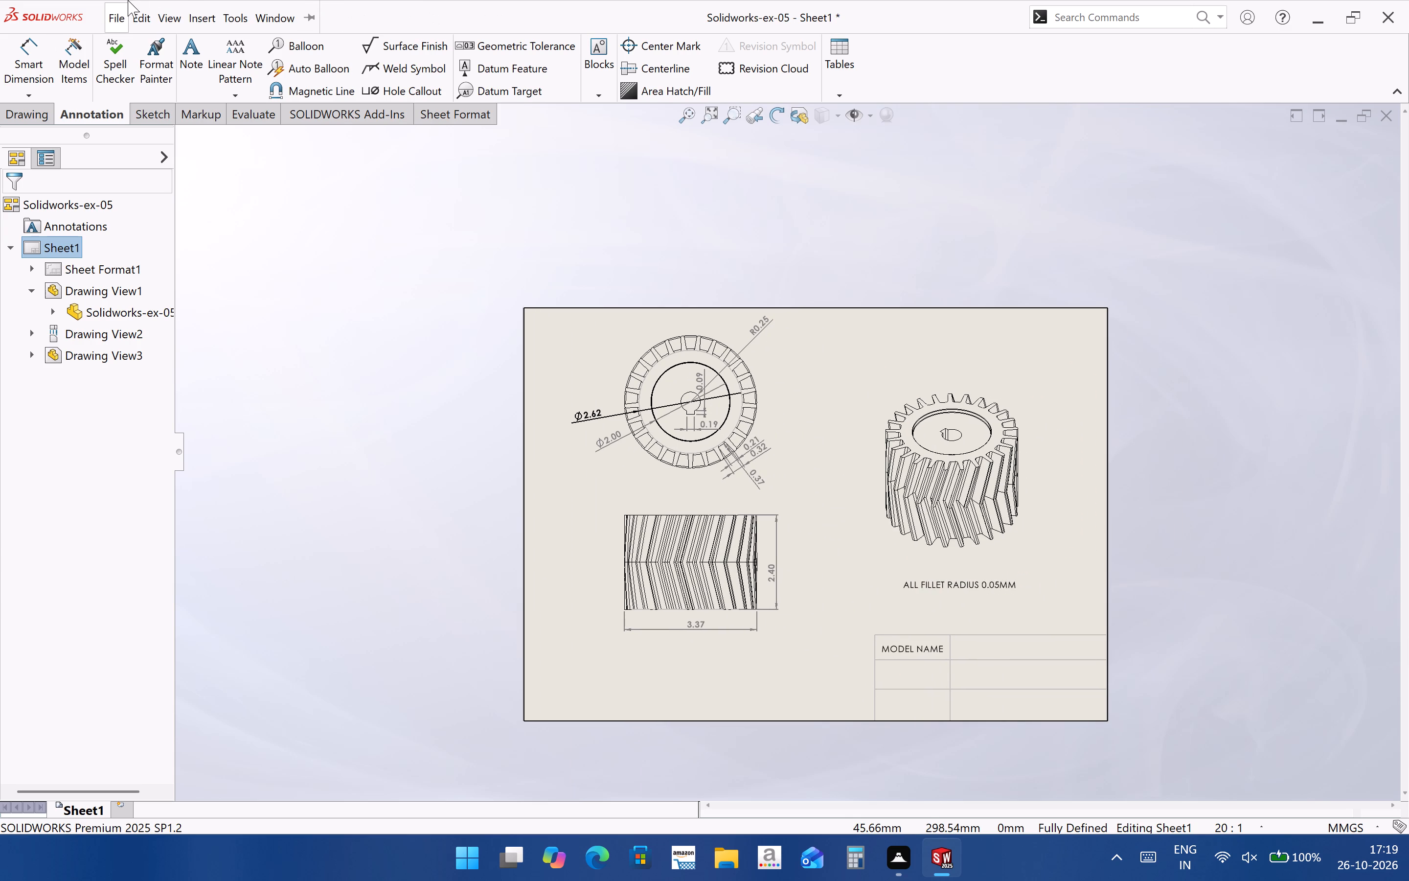
Save the drawing as Solidworks-ex-05 in the Downloads > Solidworks folder, along with its modified part.
click(176, 139)
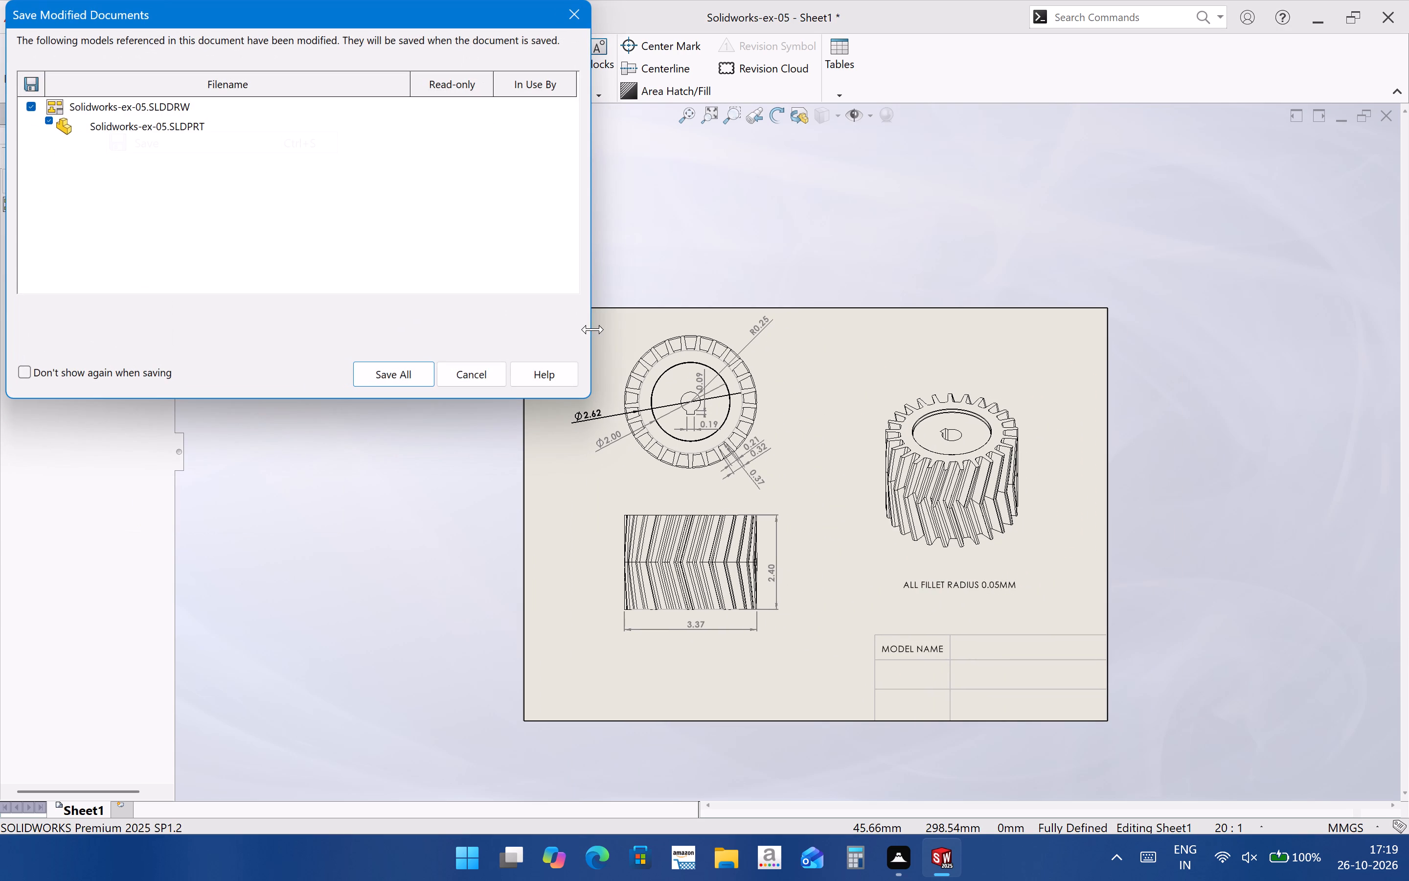
click(407, 374)
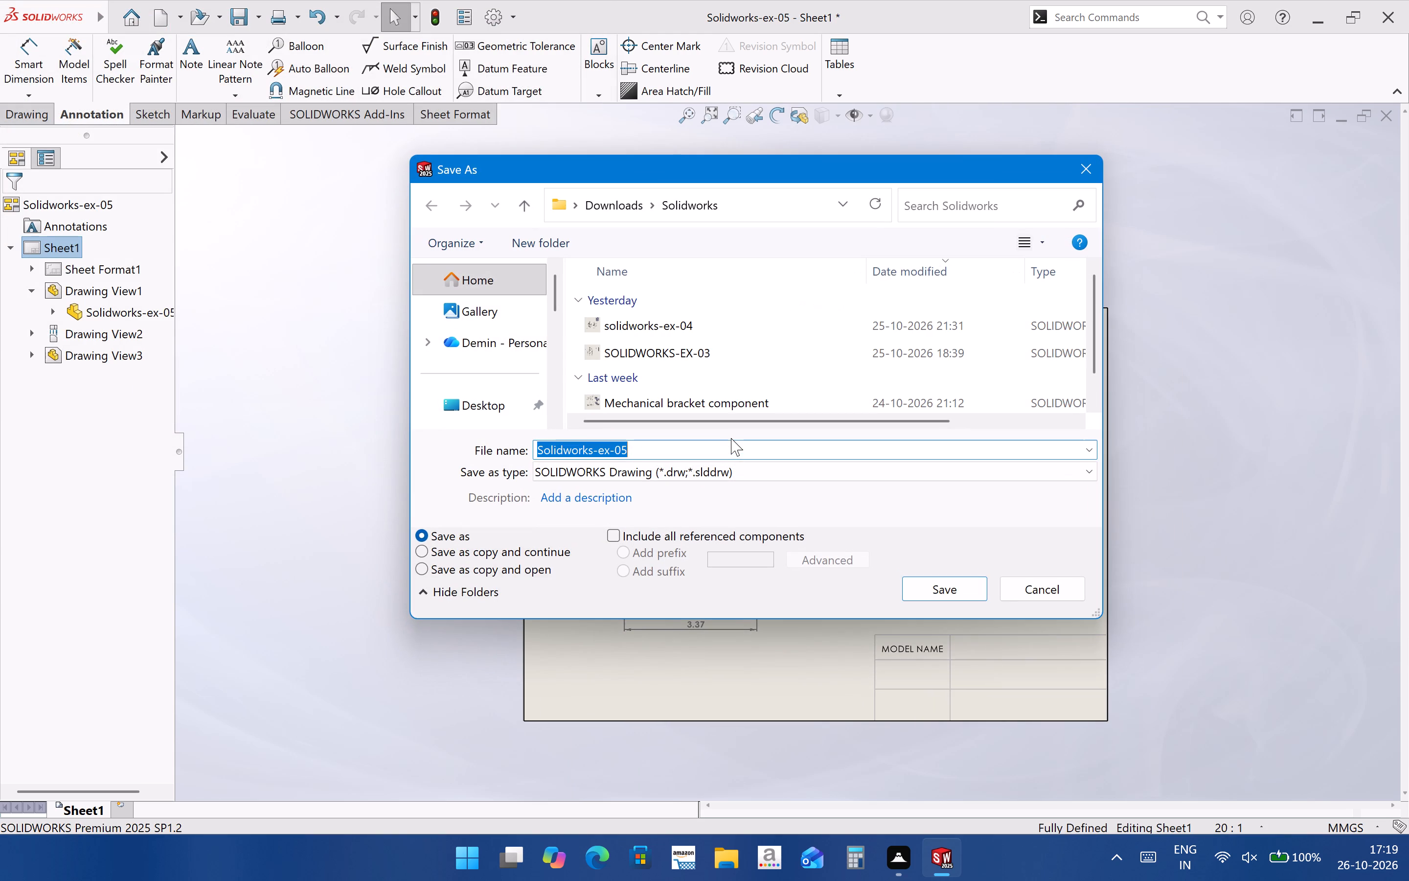
click(713, 444)
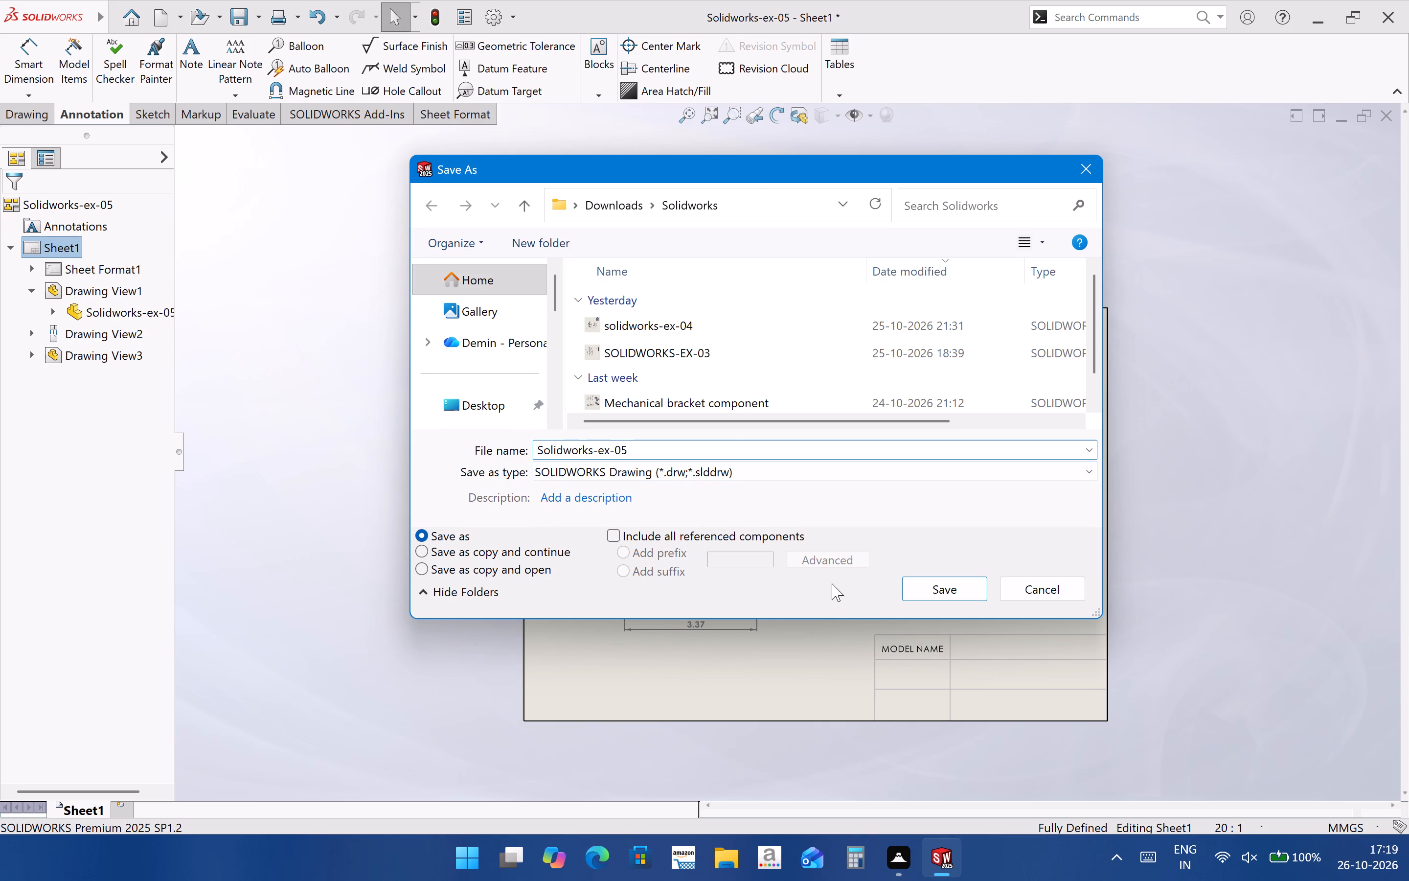
click(925, 579)
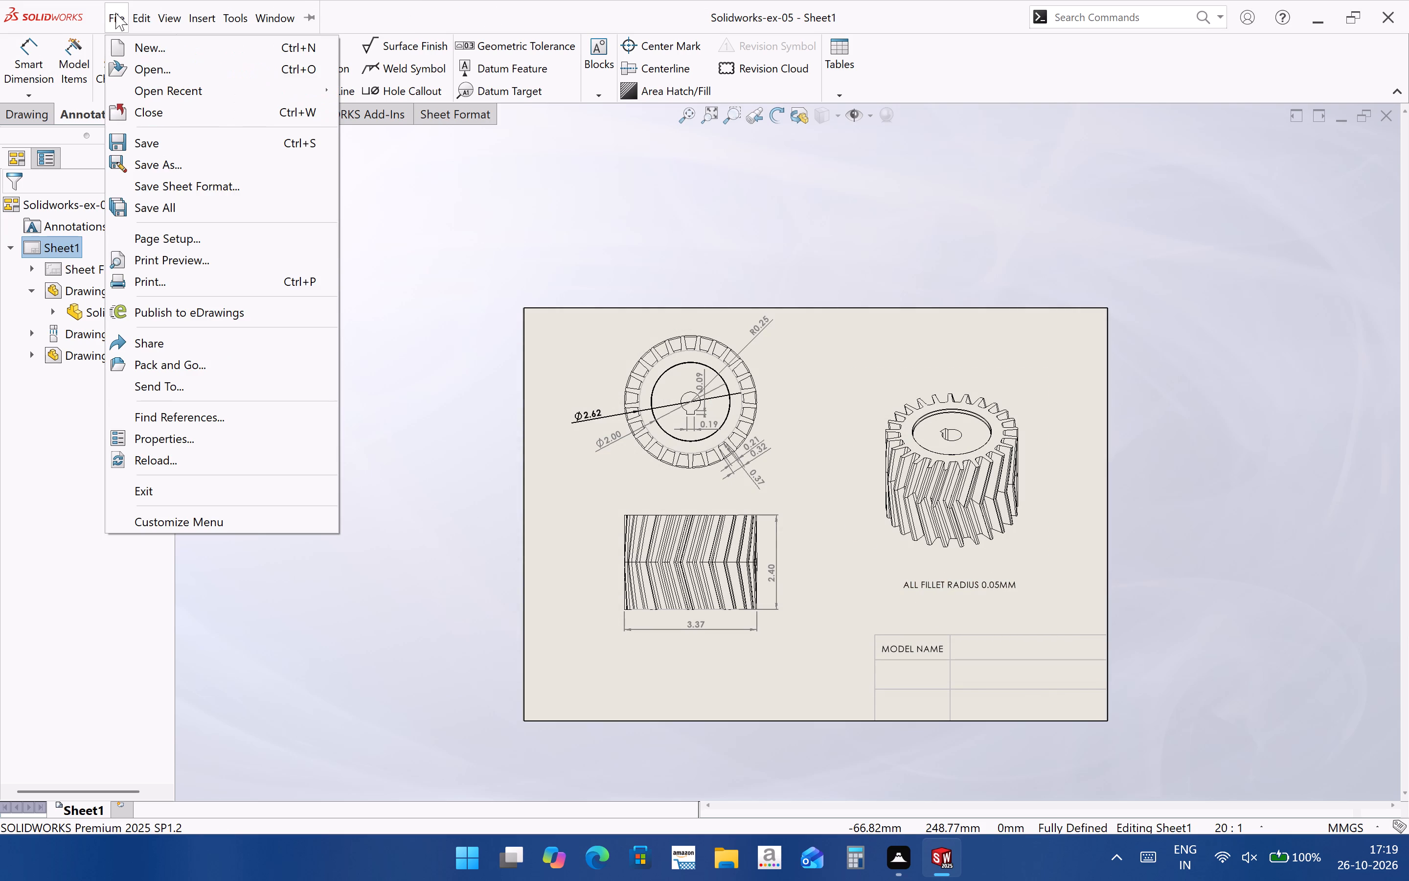
Save a copy of the drawing as a PDF named Solidworks-ex-05 in the same folder.
click(167, 167)
click(772, 468)
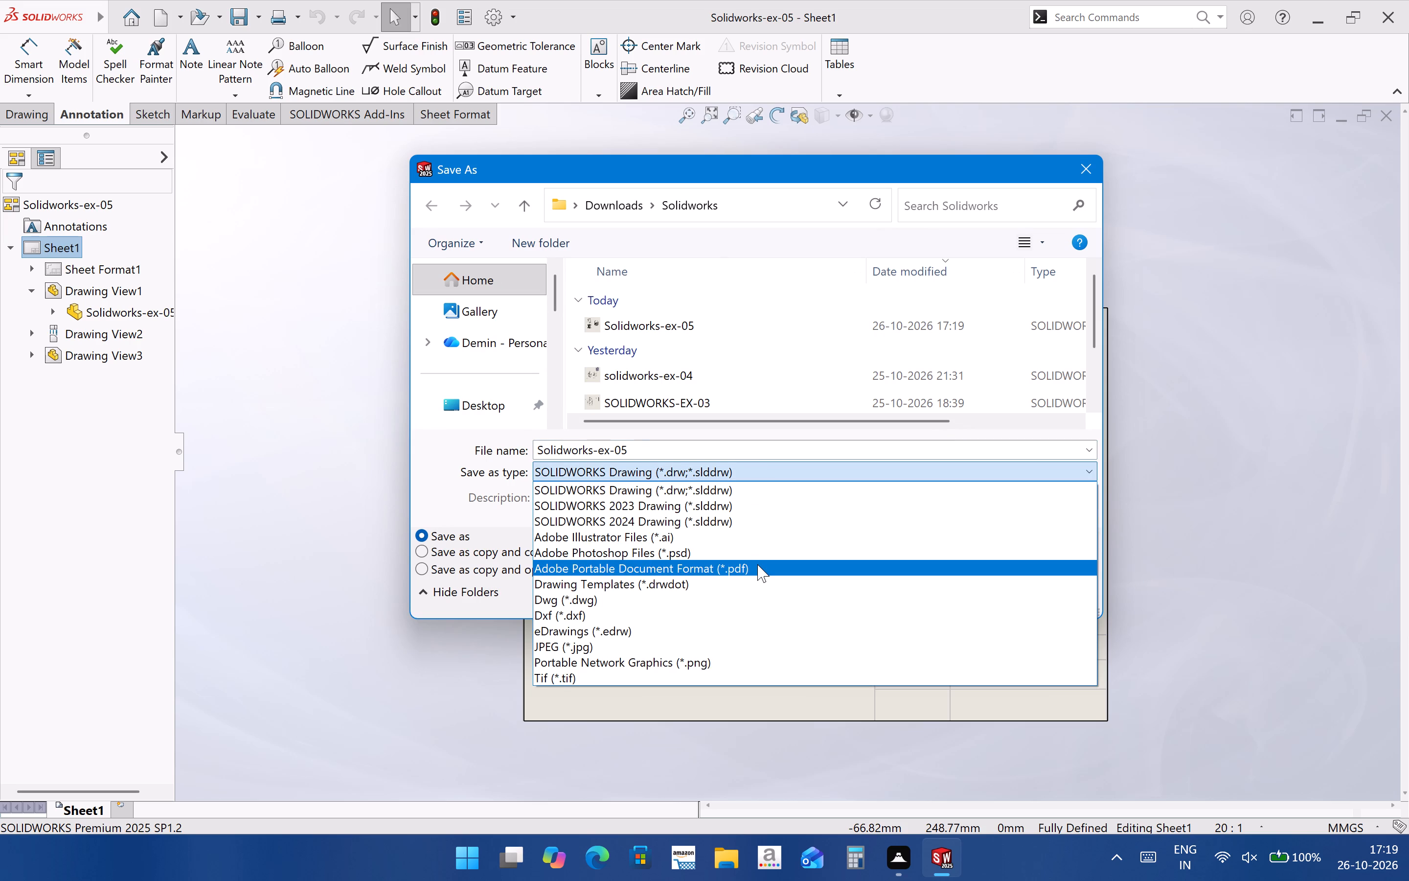
click(757, 564)
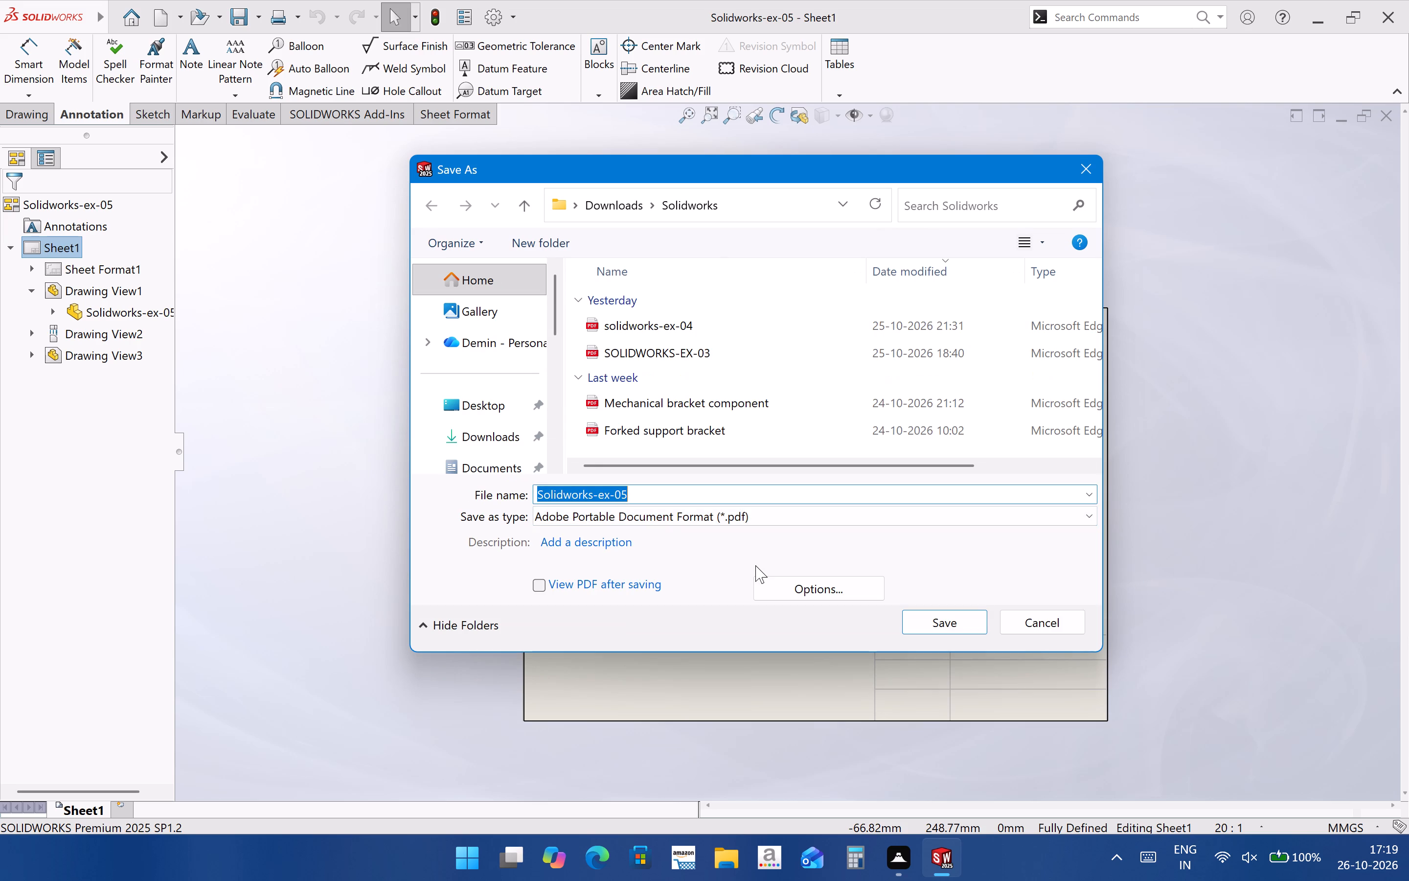
click(929, 617)
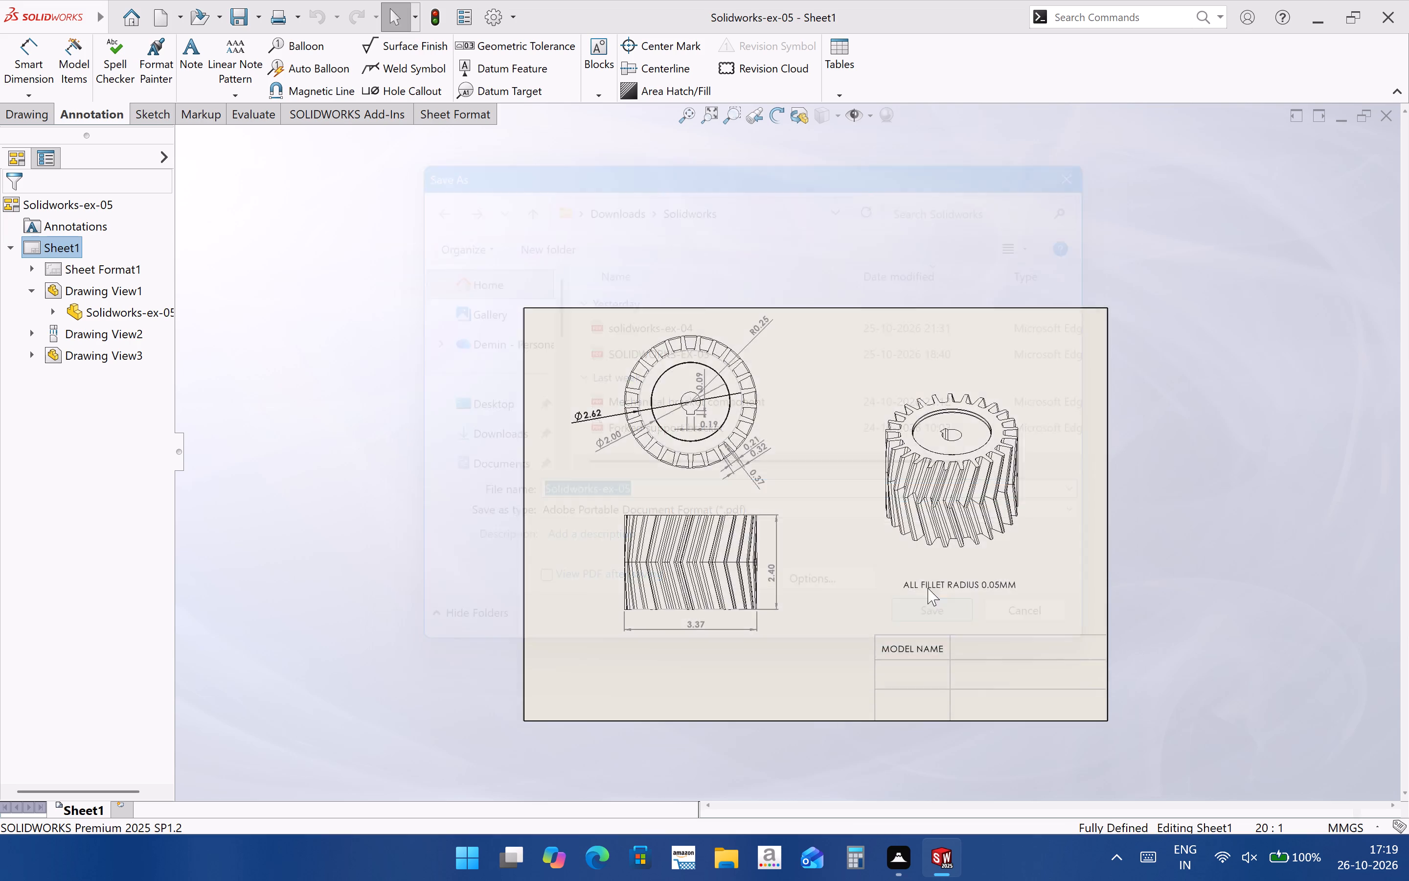